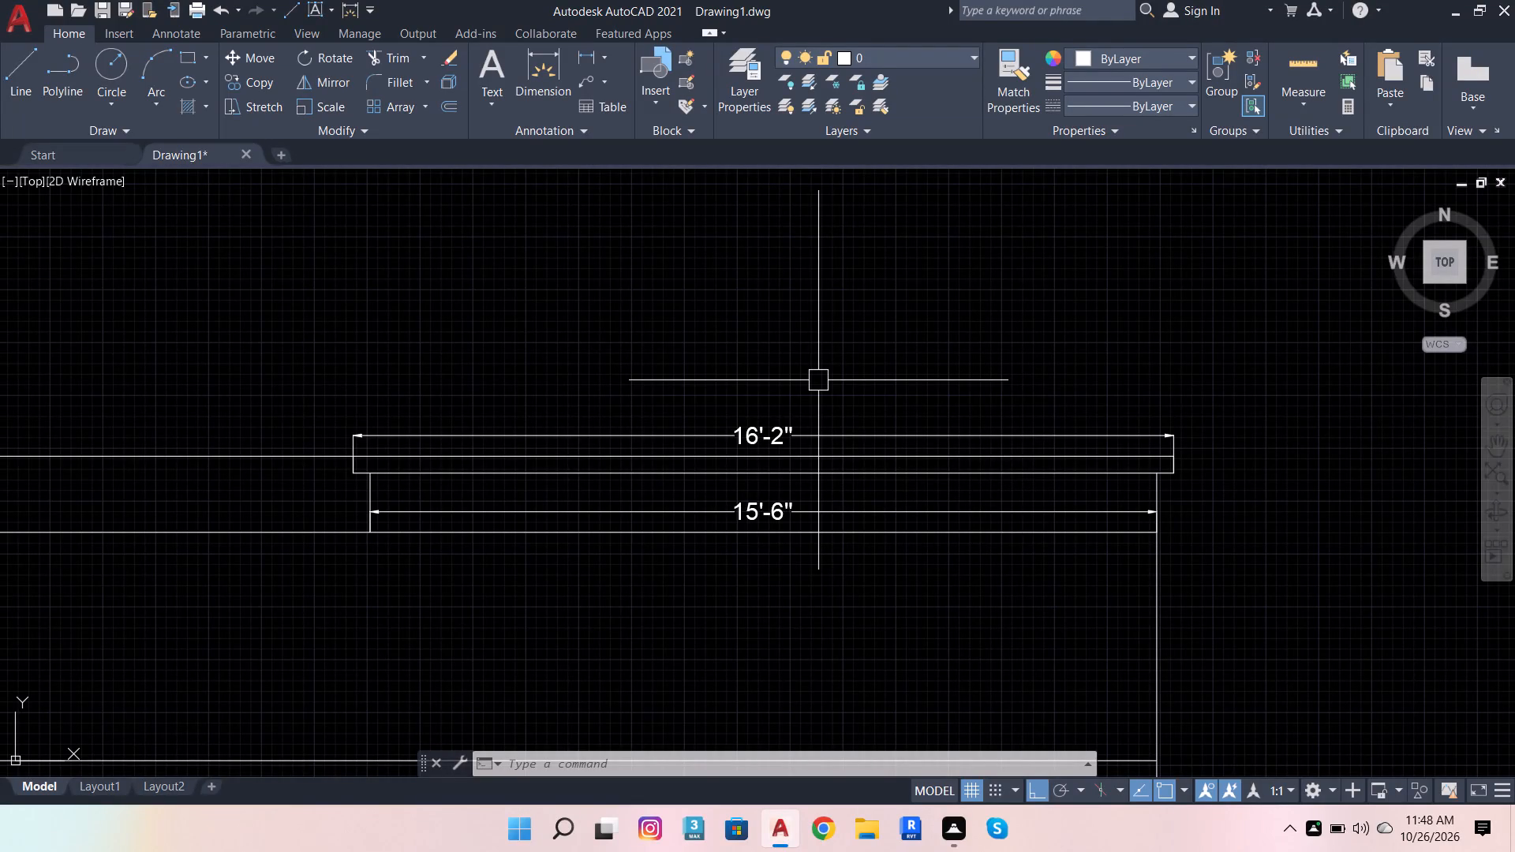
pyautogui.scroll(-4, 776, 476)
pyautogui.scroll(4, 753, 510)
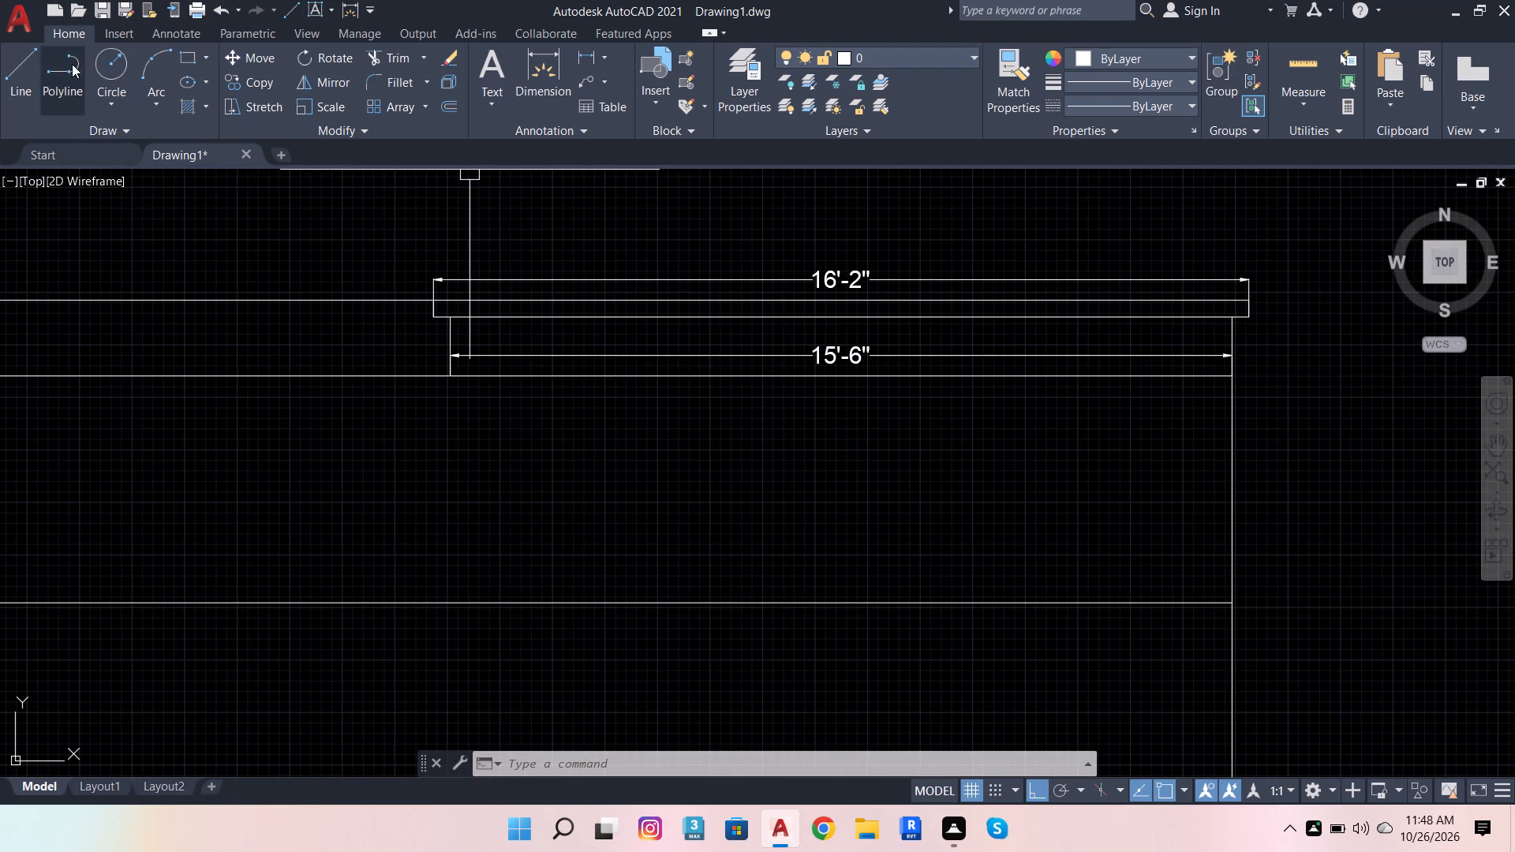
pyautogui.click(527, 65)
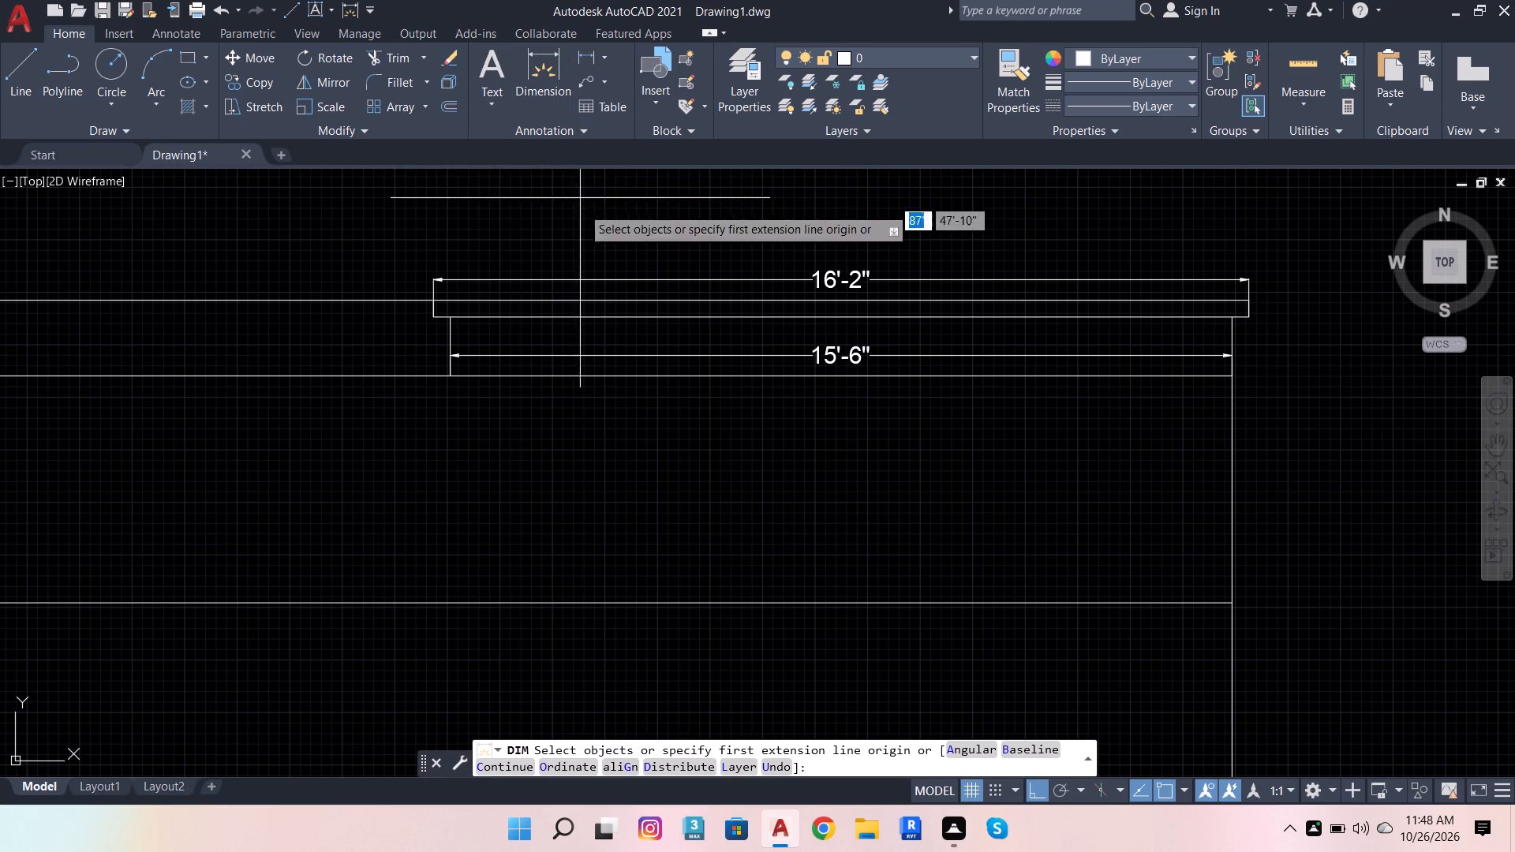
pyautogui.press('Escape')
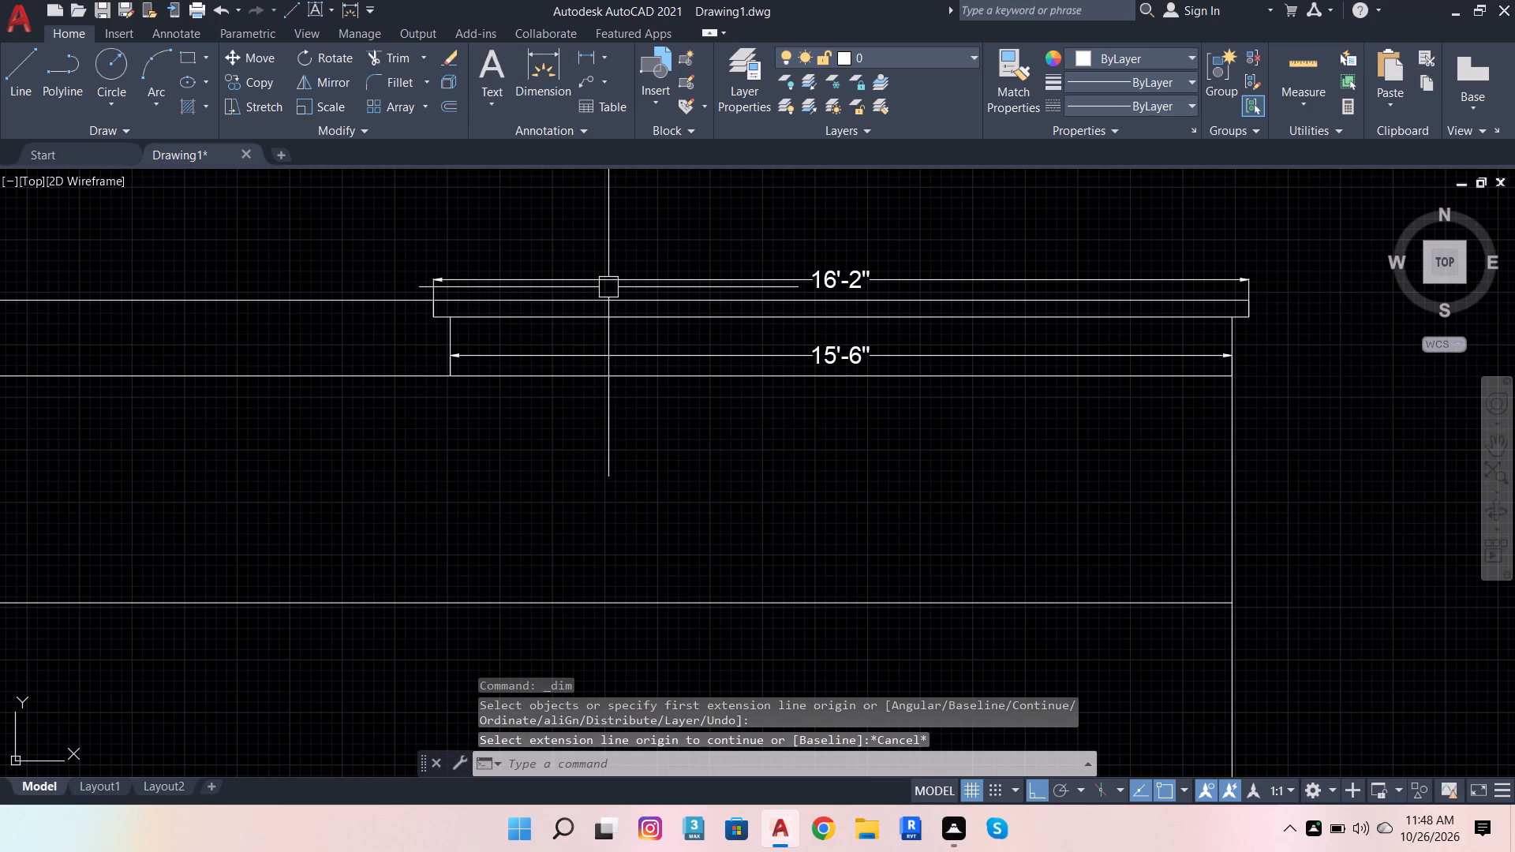
# Draw a line from the midpoint of the 16'-2" slab's lower edge, about 4" down and 6'-10" horizontally to the right.
pyautogui.click(11, 74)
pyautogui.scroll(1, 728, 349)
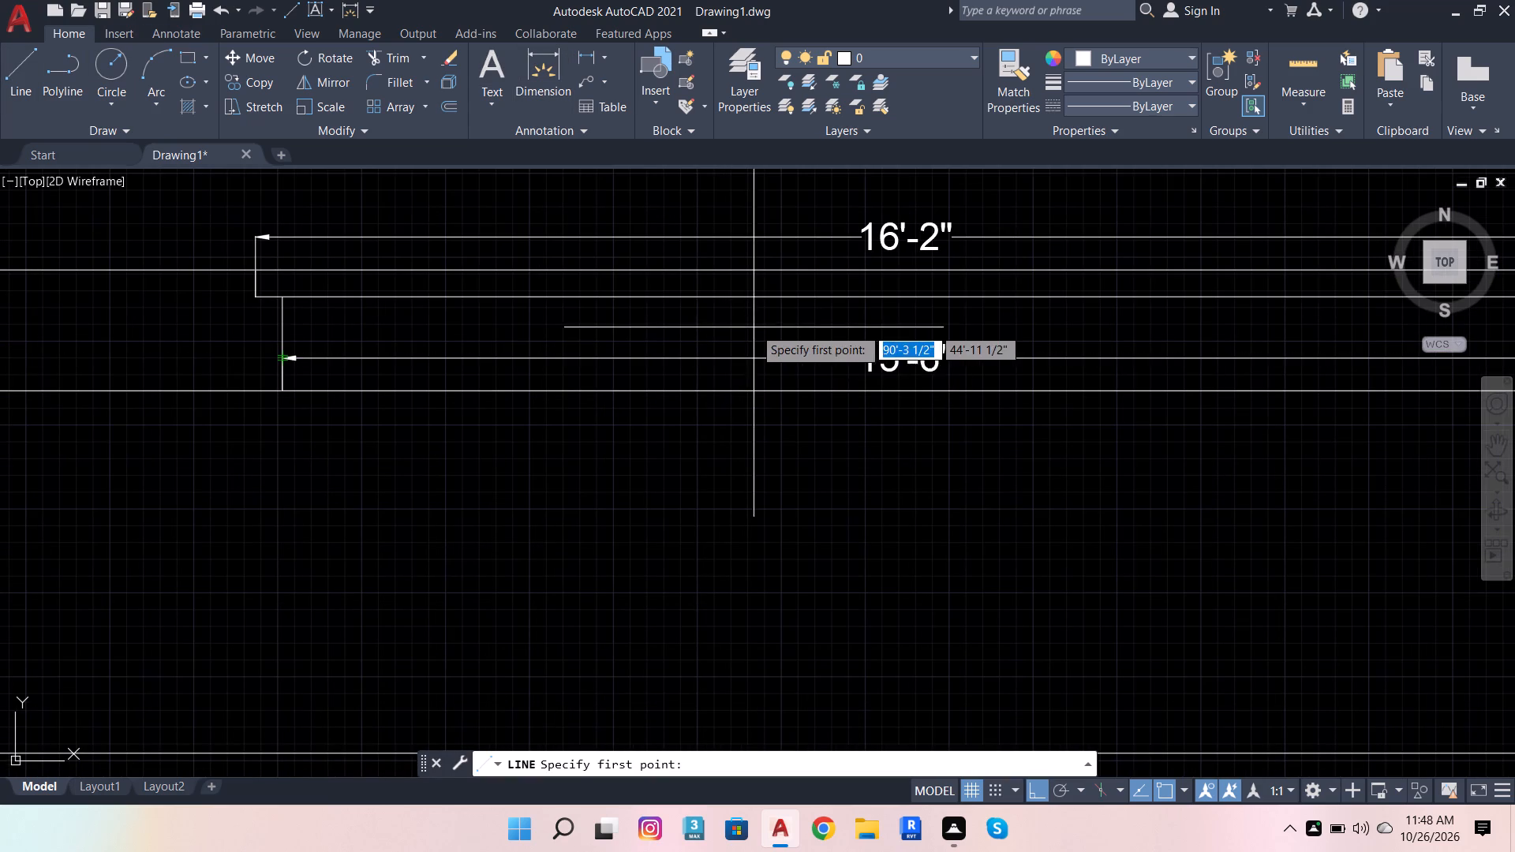
pyautogui.keyDown('shift'); pyautogui.rightClick(784, 317); pyautogui.keyUp('shift')
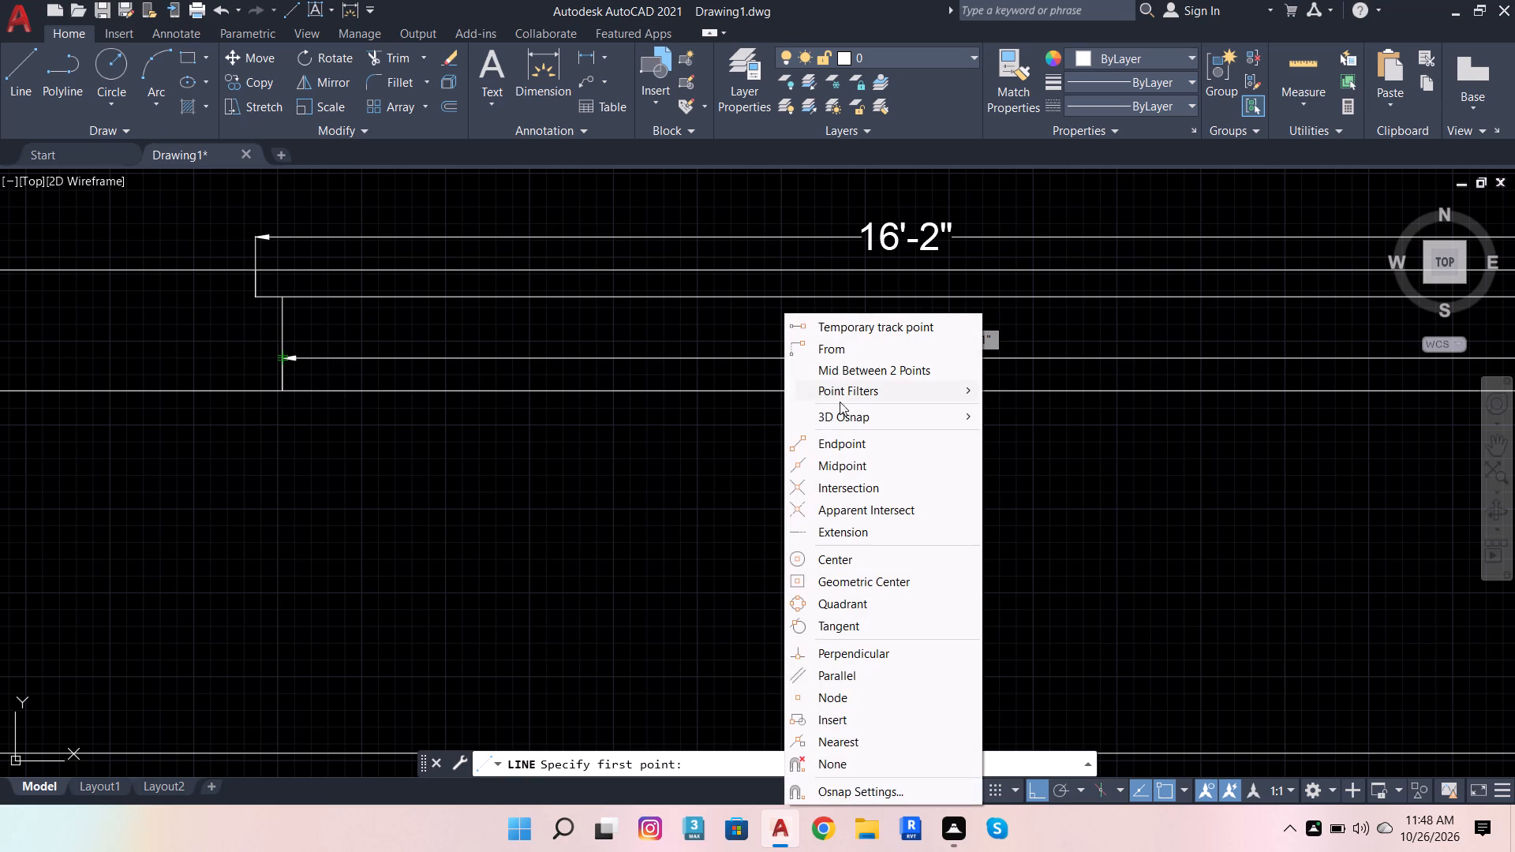
pyautogui.click(873, 472)
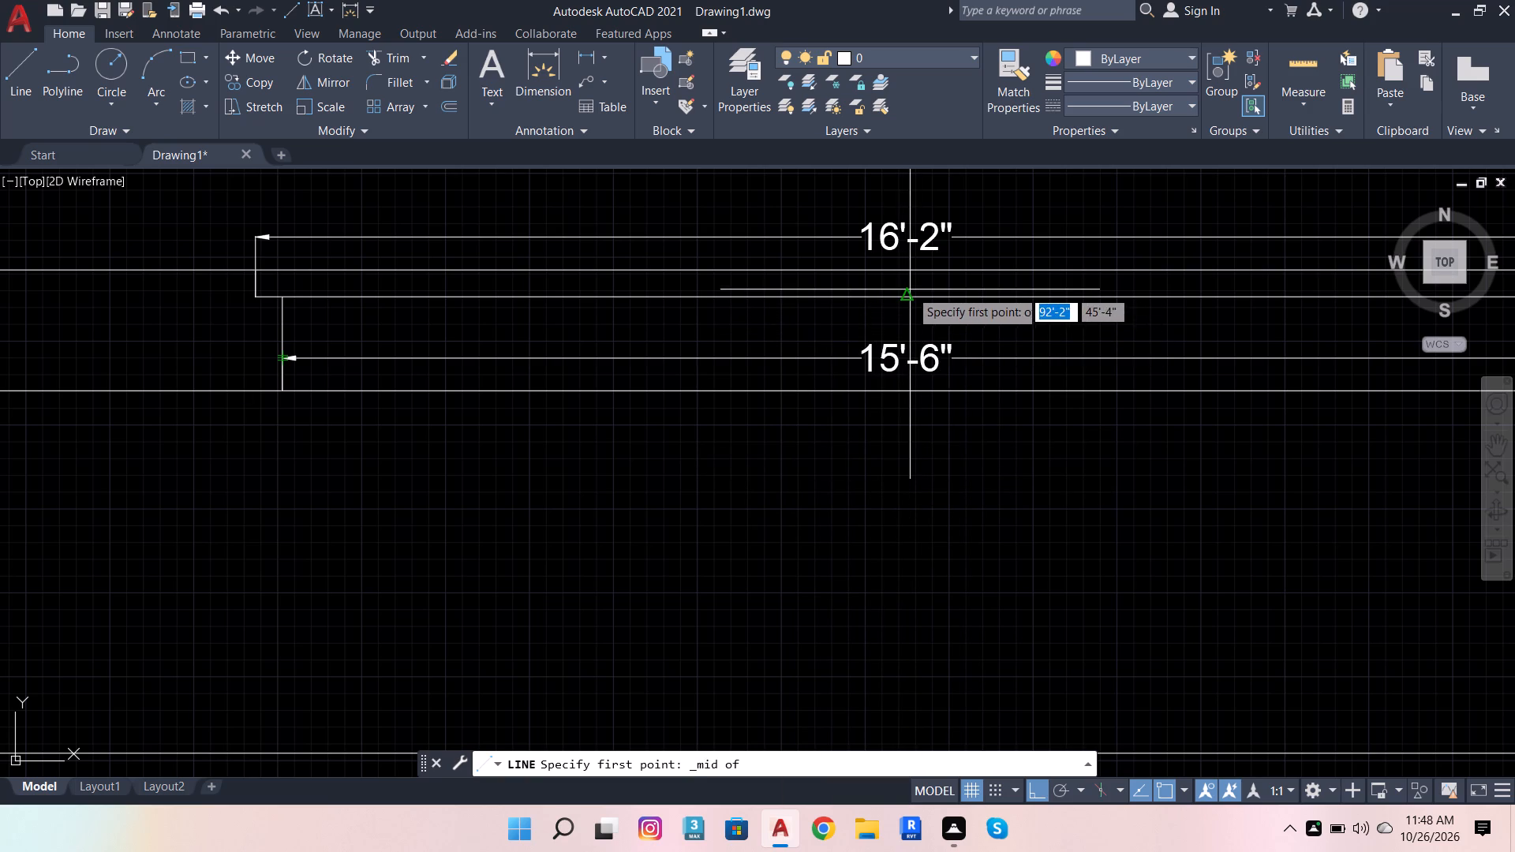
pyautogui.click(909, 299)
pyautogui.scroll(3, 910, 321)
pyautogui.click(910, 328)
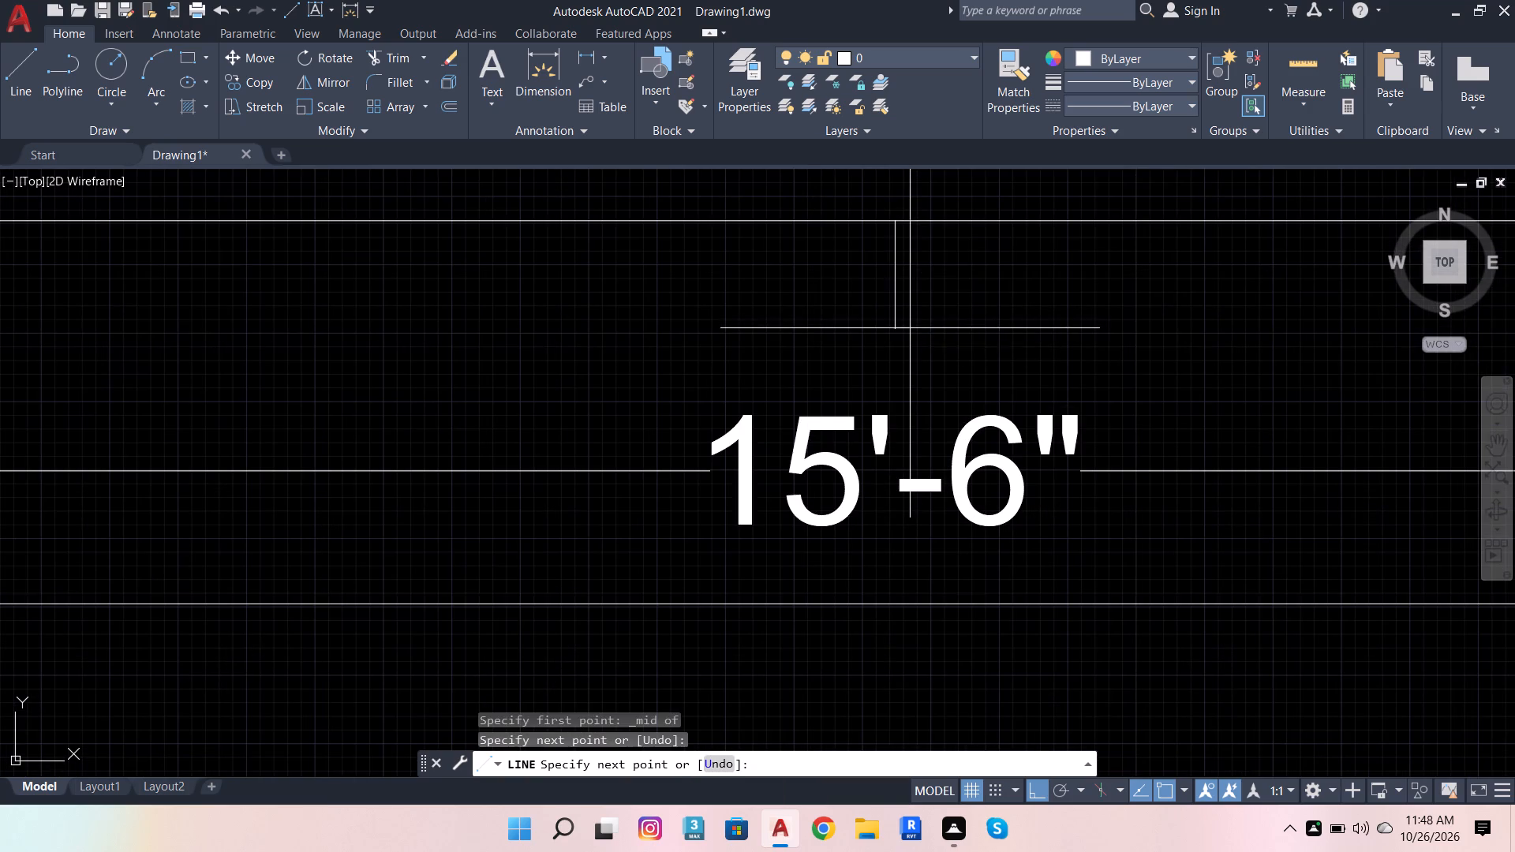
pyautogui.scroll(-3, 879, 338)
pyautogui.scroll(1, 923, 346)
pyautogui.scroll(-3, 713, 379)
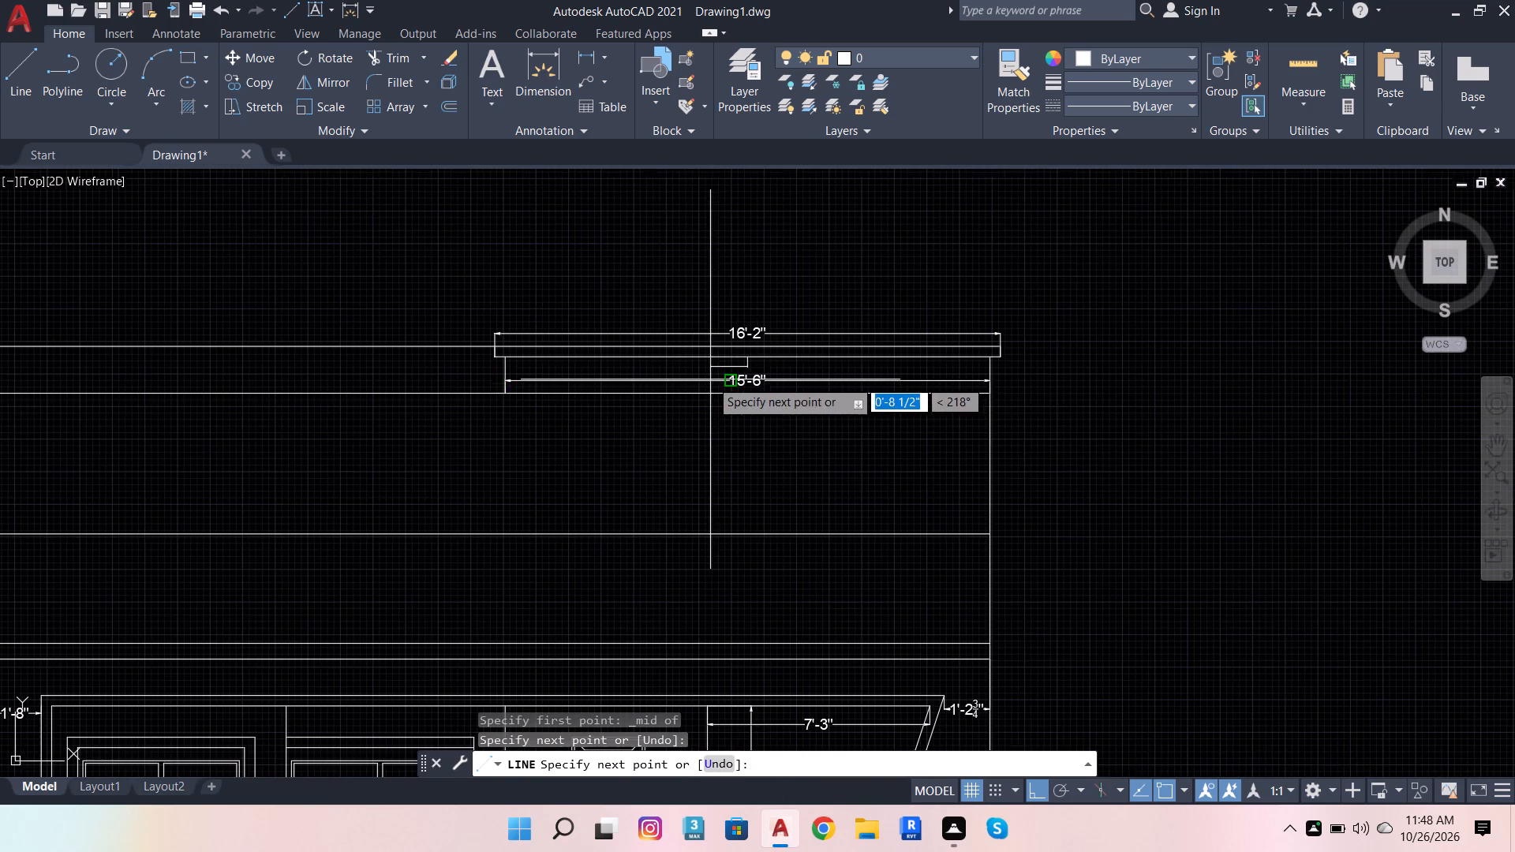
pyautogui.scroll(1, 1000, 361)
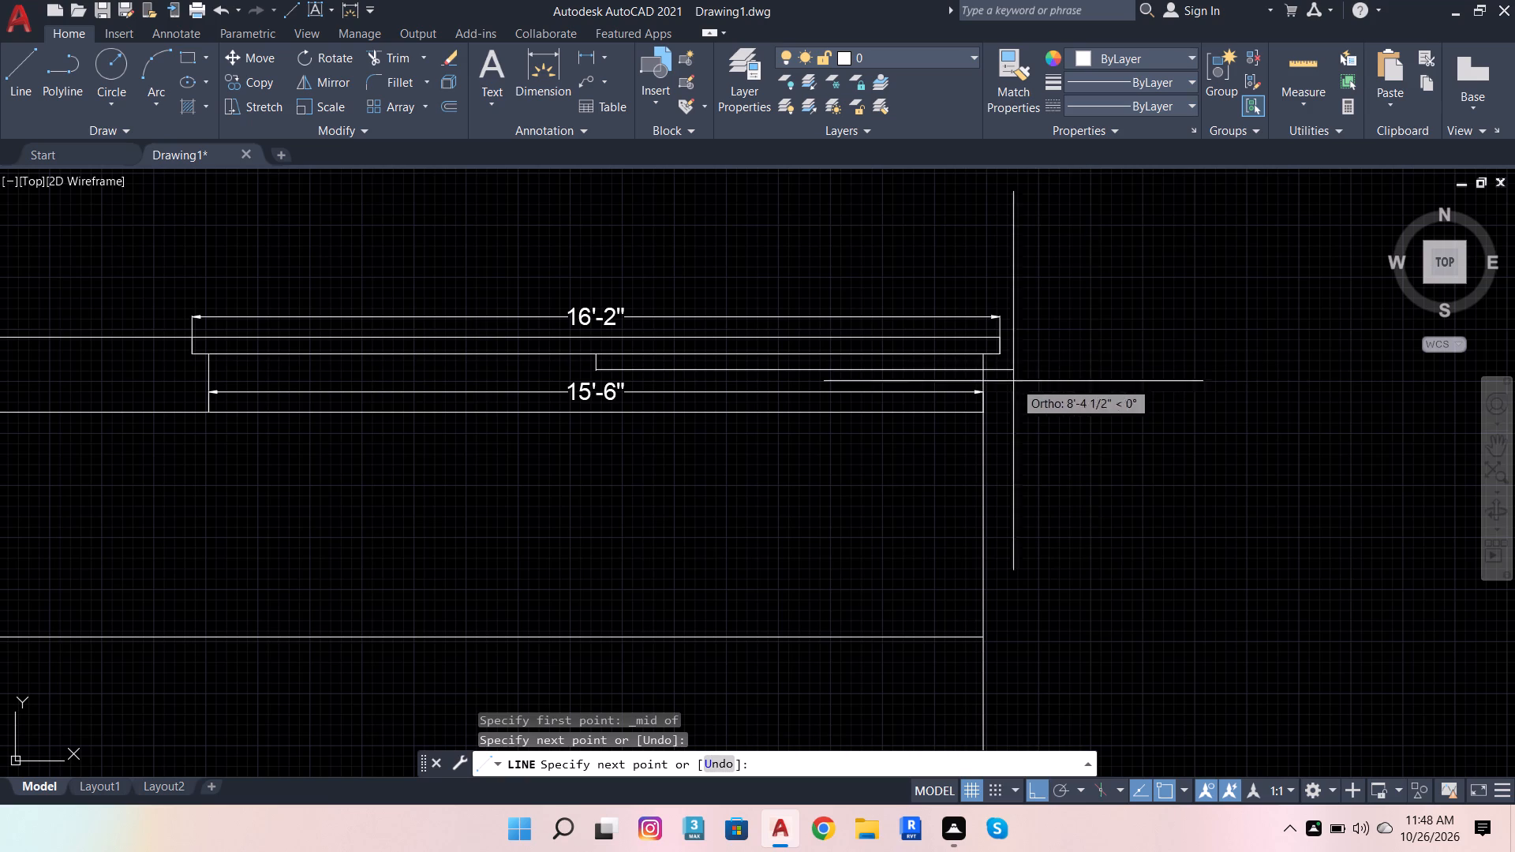
pyautogui.scroll(1, 933, 375)
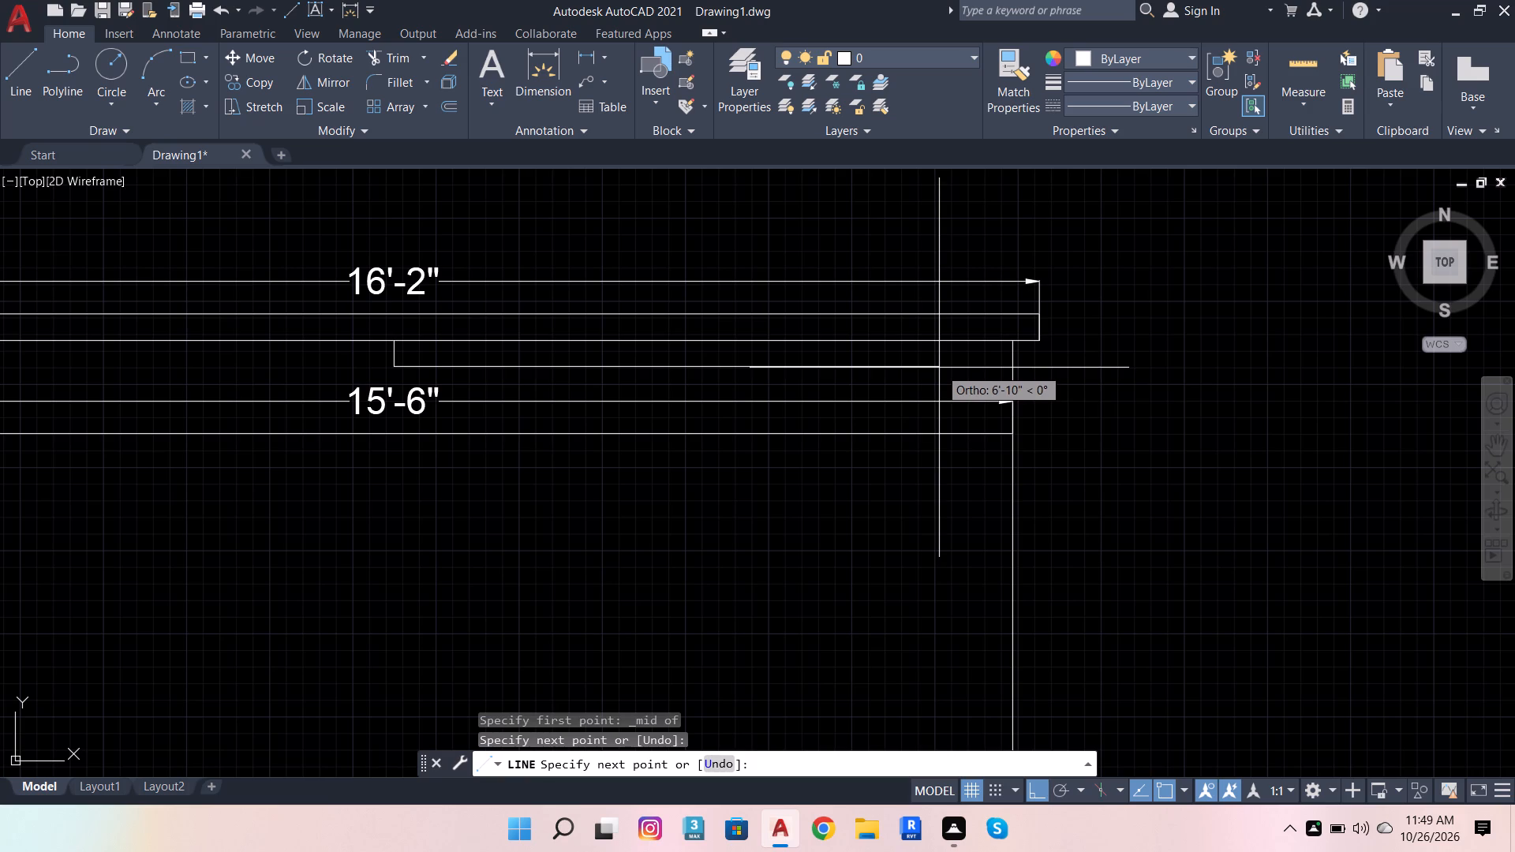
pyautogui.write("6'")
pyautogui.write('10')
pyautogui.press('Return')
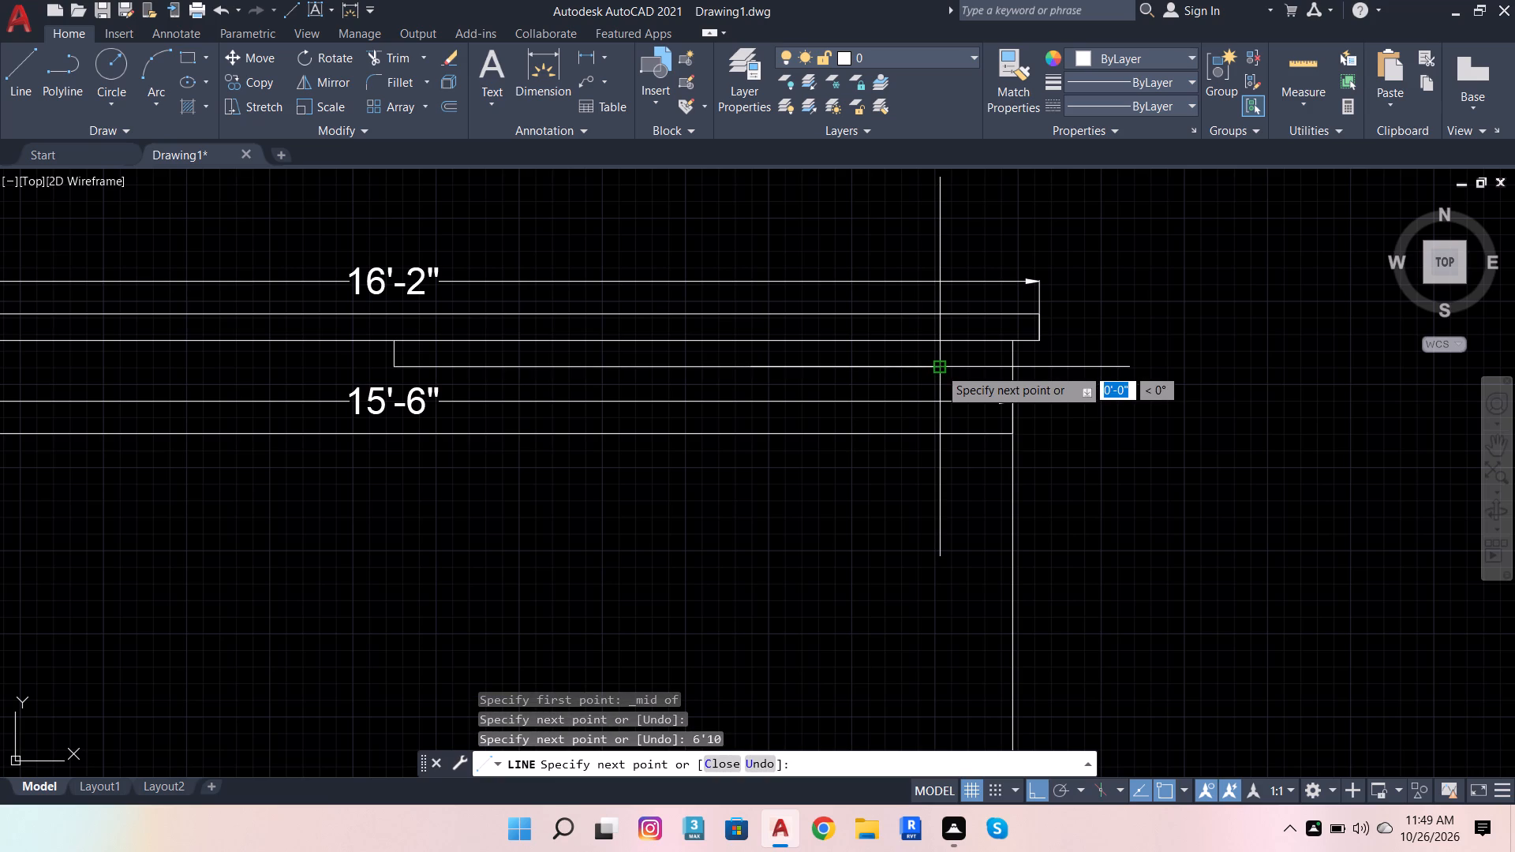
pyautogui.press('space')
# Draw a 6'-10" horizontal line to the left from the lower end of the short vertical centre line.
pyautogui.press('space')
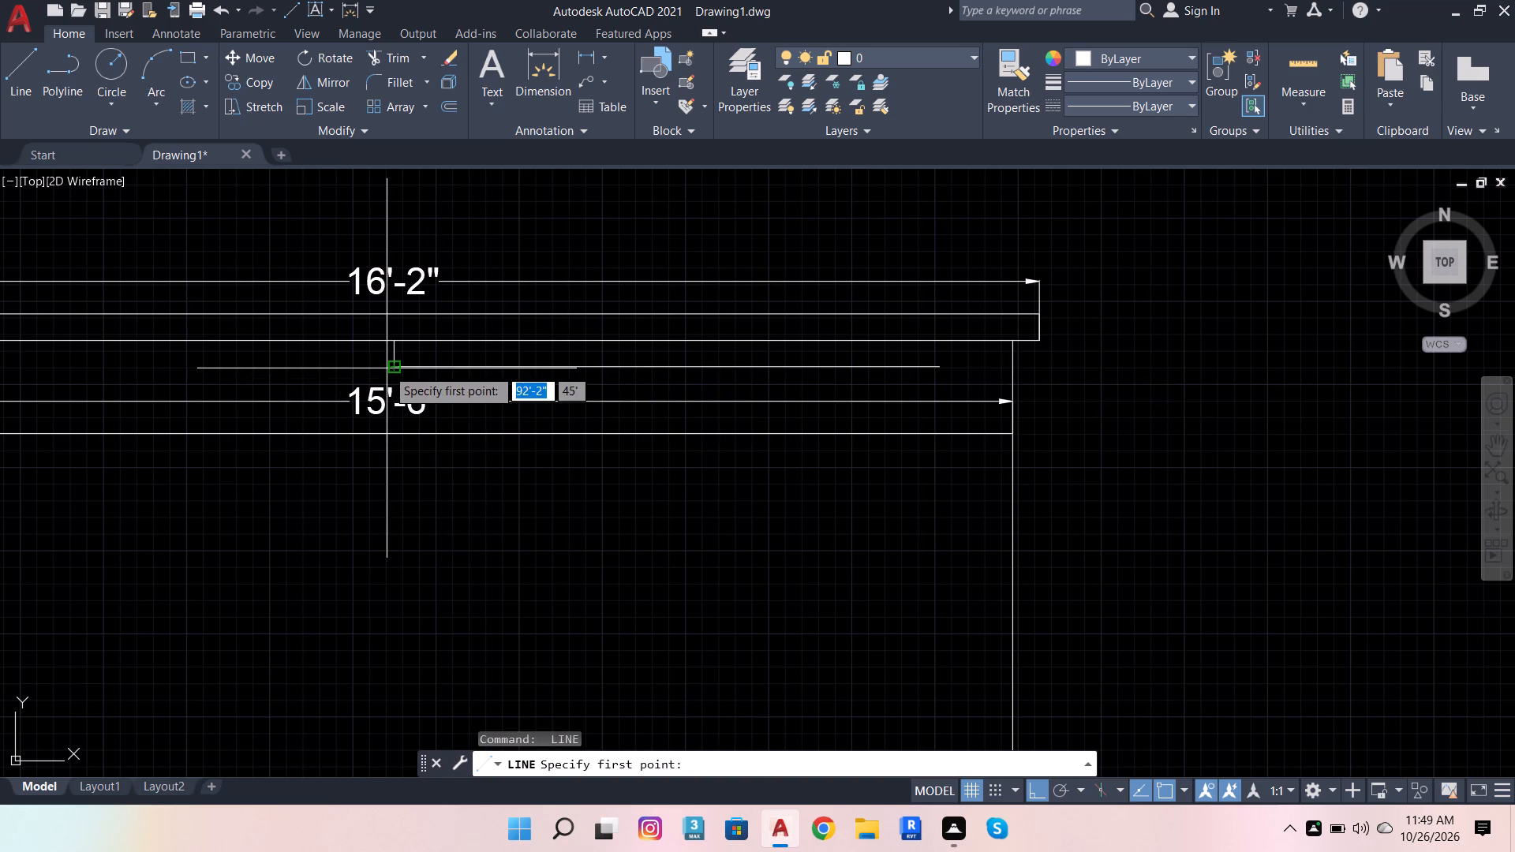
pyautogui.click(387, 368)
pyautogui.scroll(-5, 151, 418)
pyautogui.scroll(2, 0, 393)
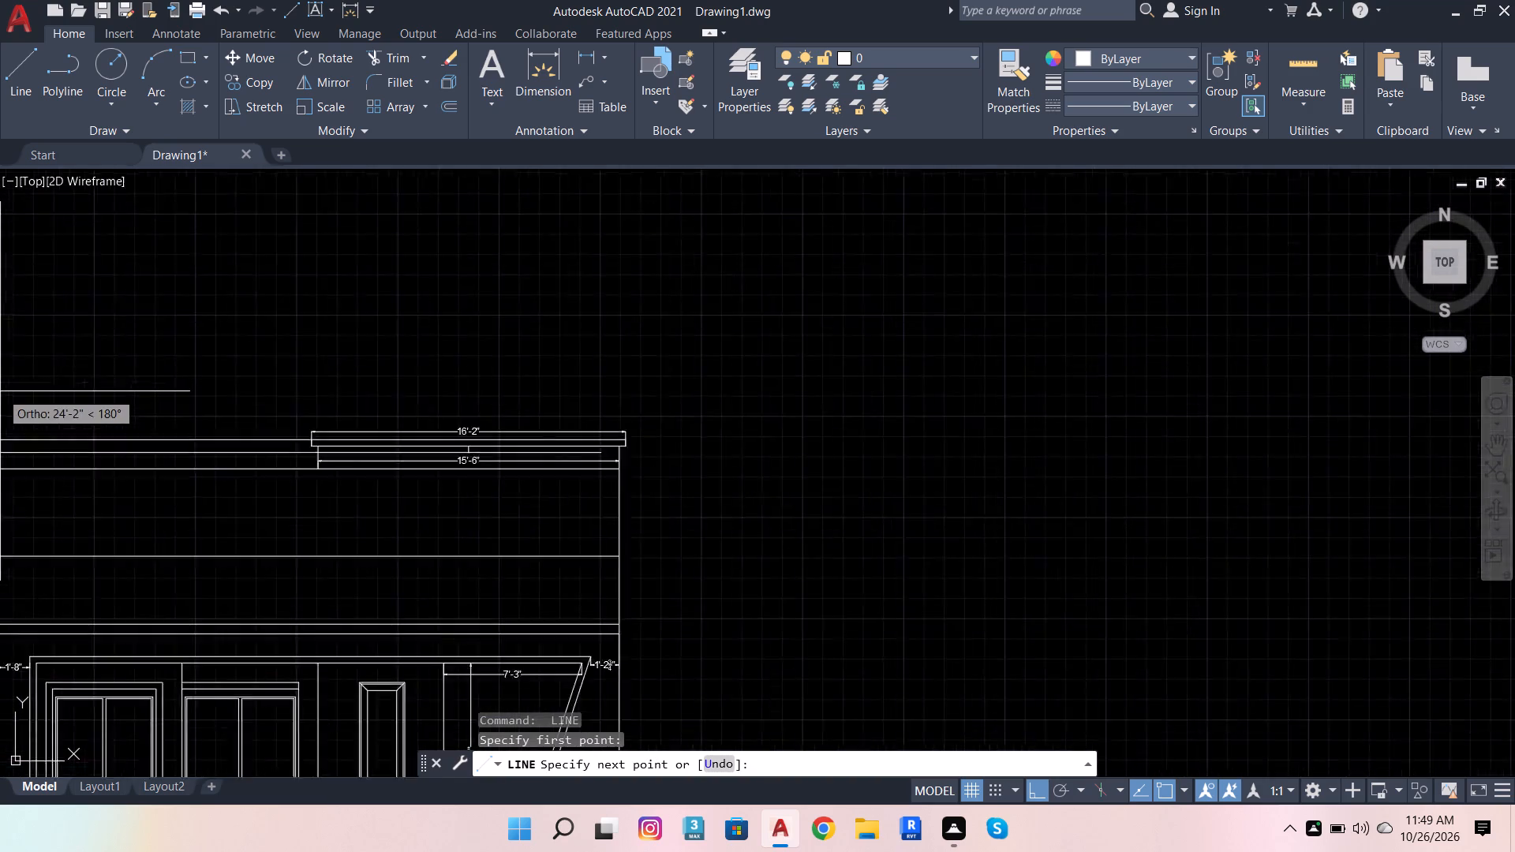
pyautogui.scroll(2, 0, 391)
pyautogui.write("6'10")
pyautogui.press('Return')
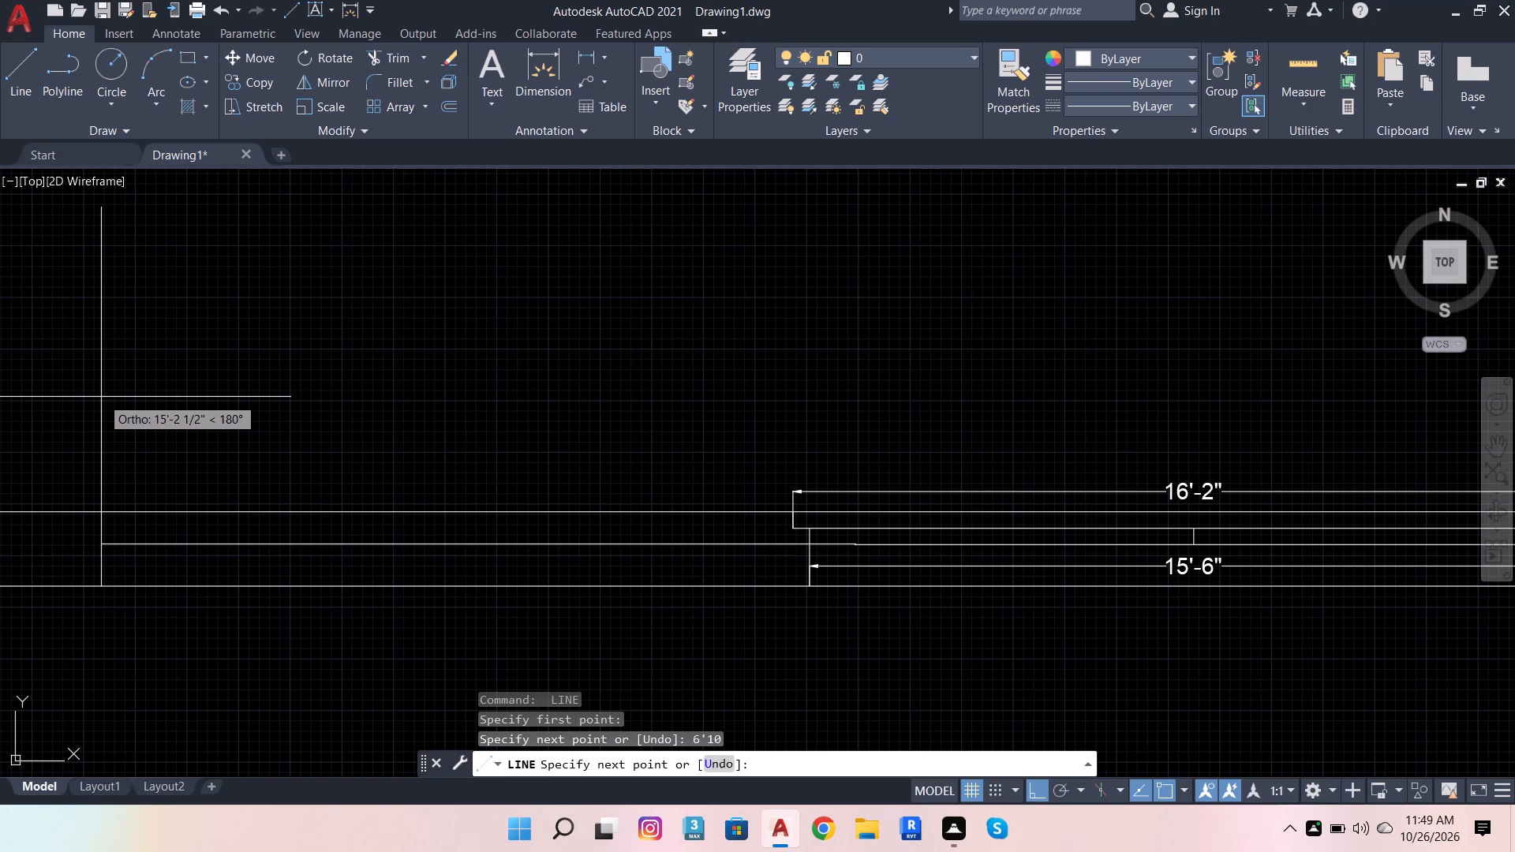
pyautogui.press('space')
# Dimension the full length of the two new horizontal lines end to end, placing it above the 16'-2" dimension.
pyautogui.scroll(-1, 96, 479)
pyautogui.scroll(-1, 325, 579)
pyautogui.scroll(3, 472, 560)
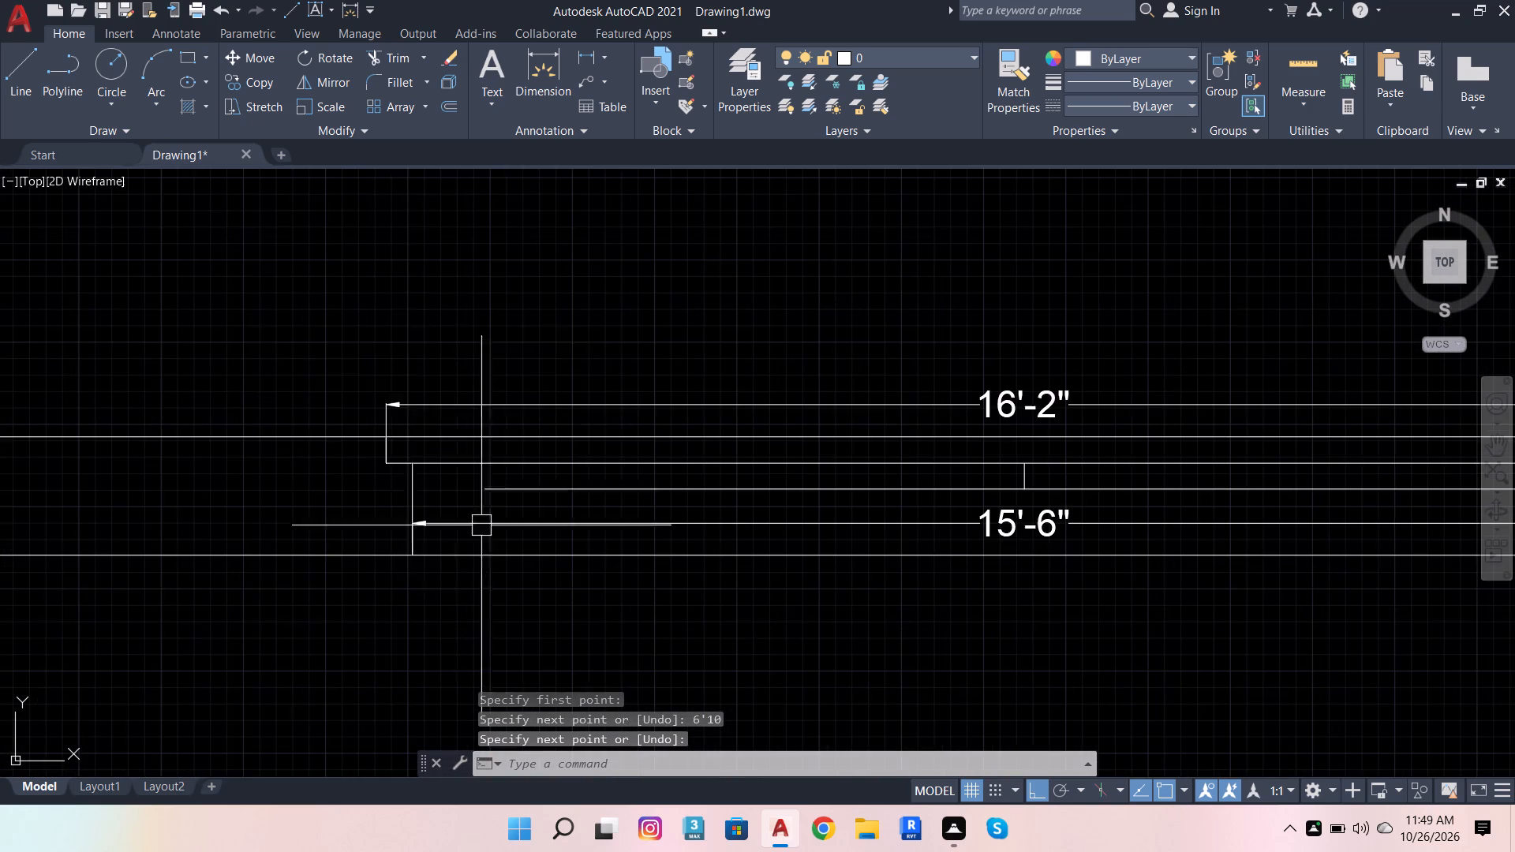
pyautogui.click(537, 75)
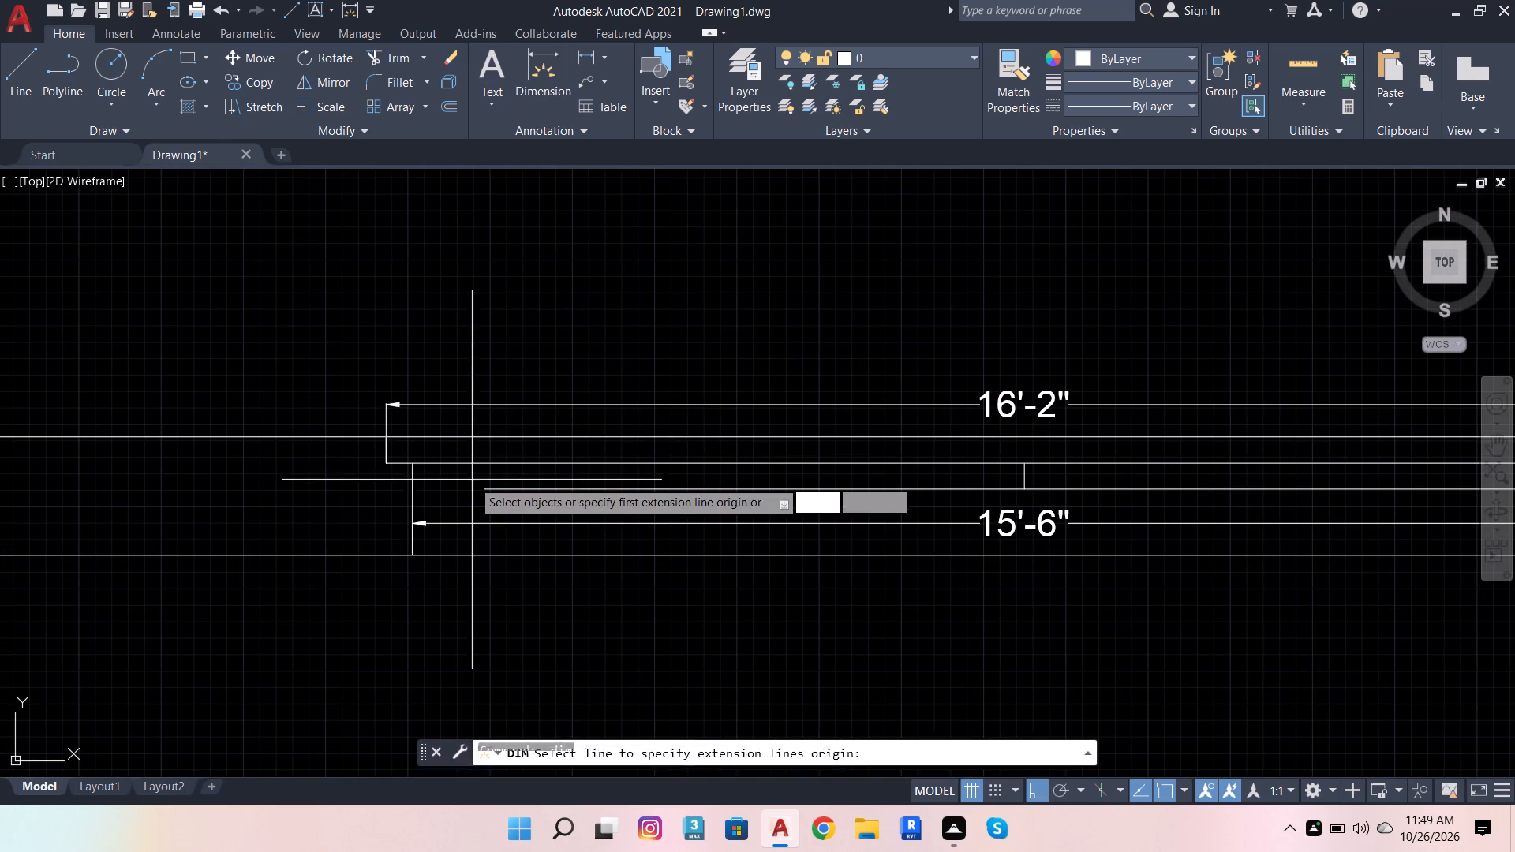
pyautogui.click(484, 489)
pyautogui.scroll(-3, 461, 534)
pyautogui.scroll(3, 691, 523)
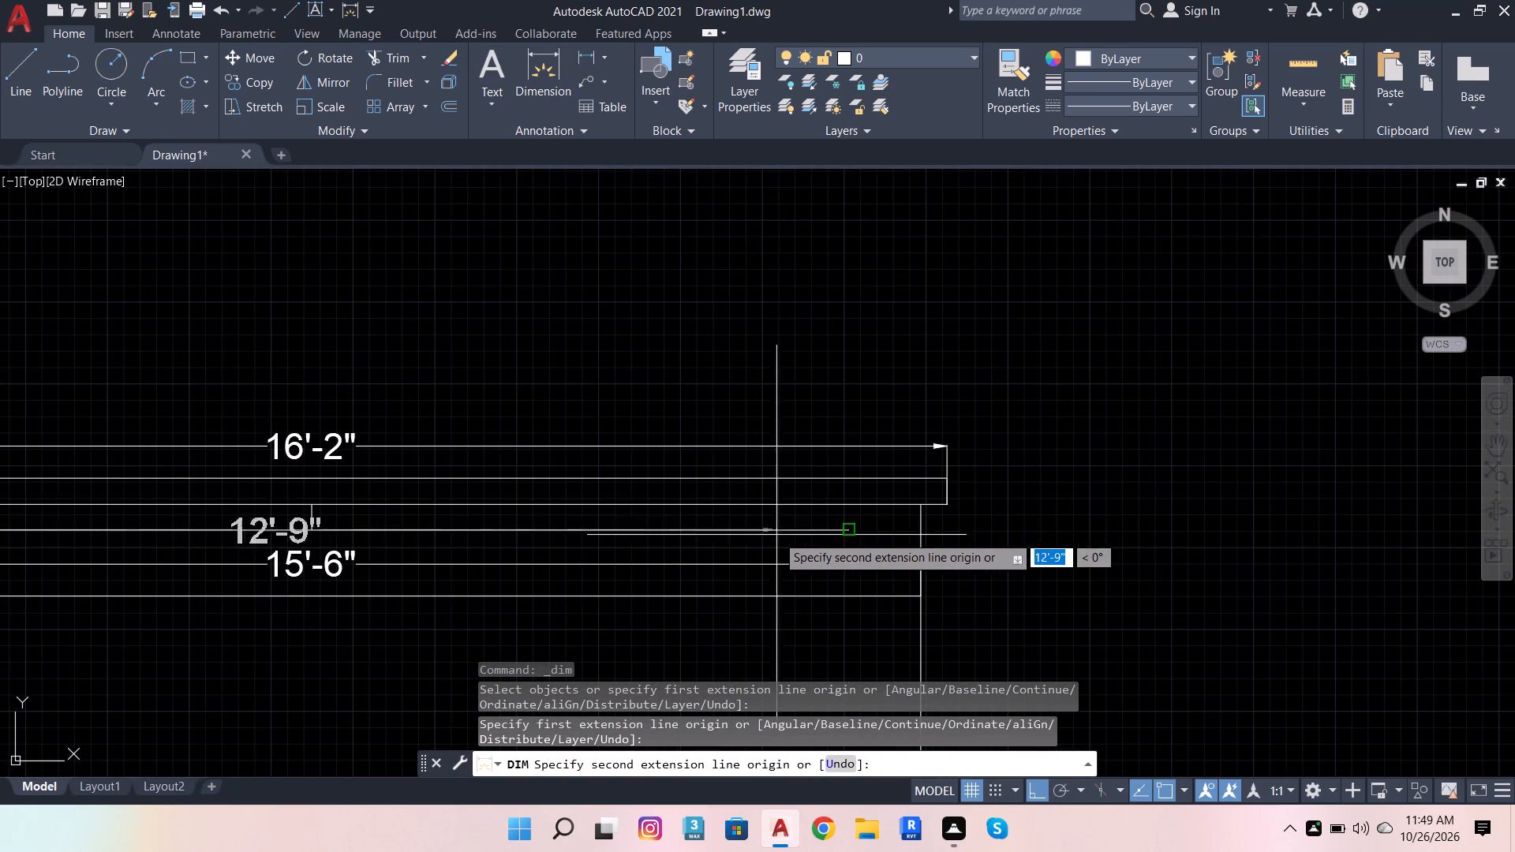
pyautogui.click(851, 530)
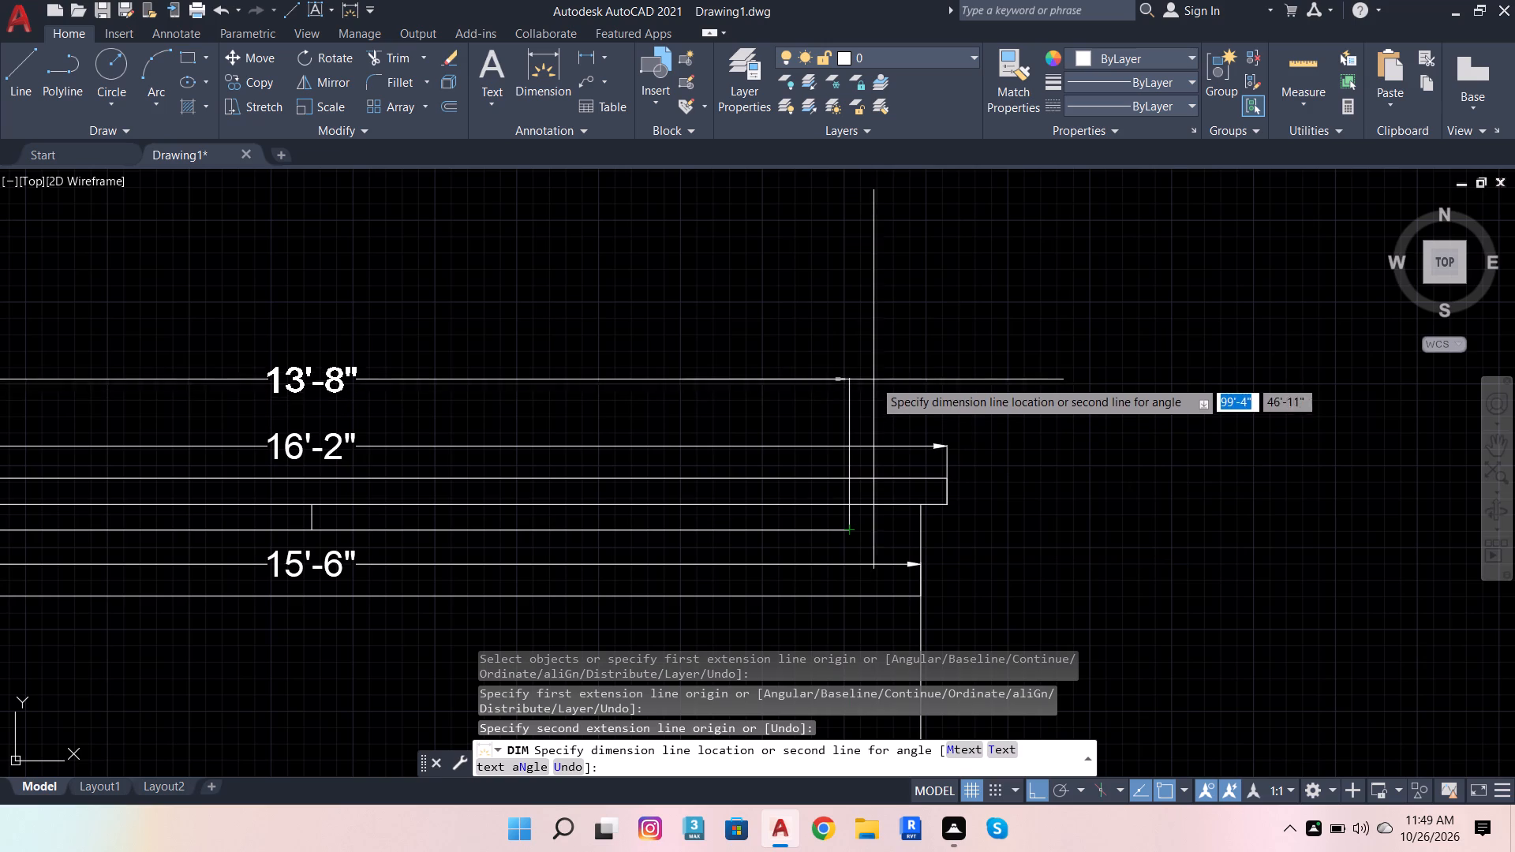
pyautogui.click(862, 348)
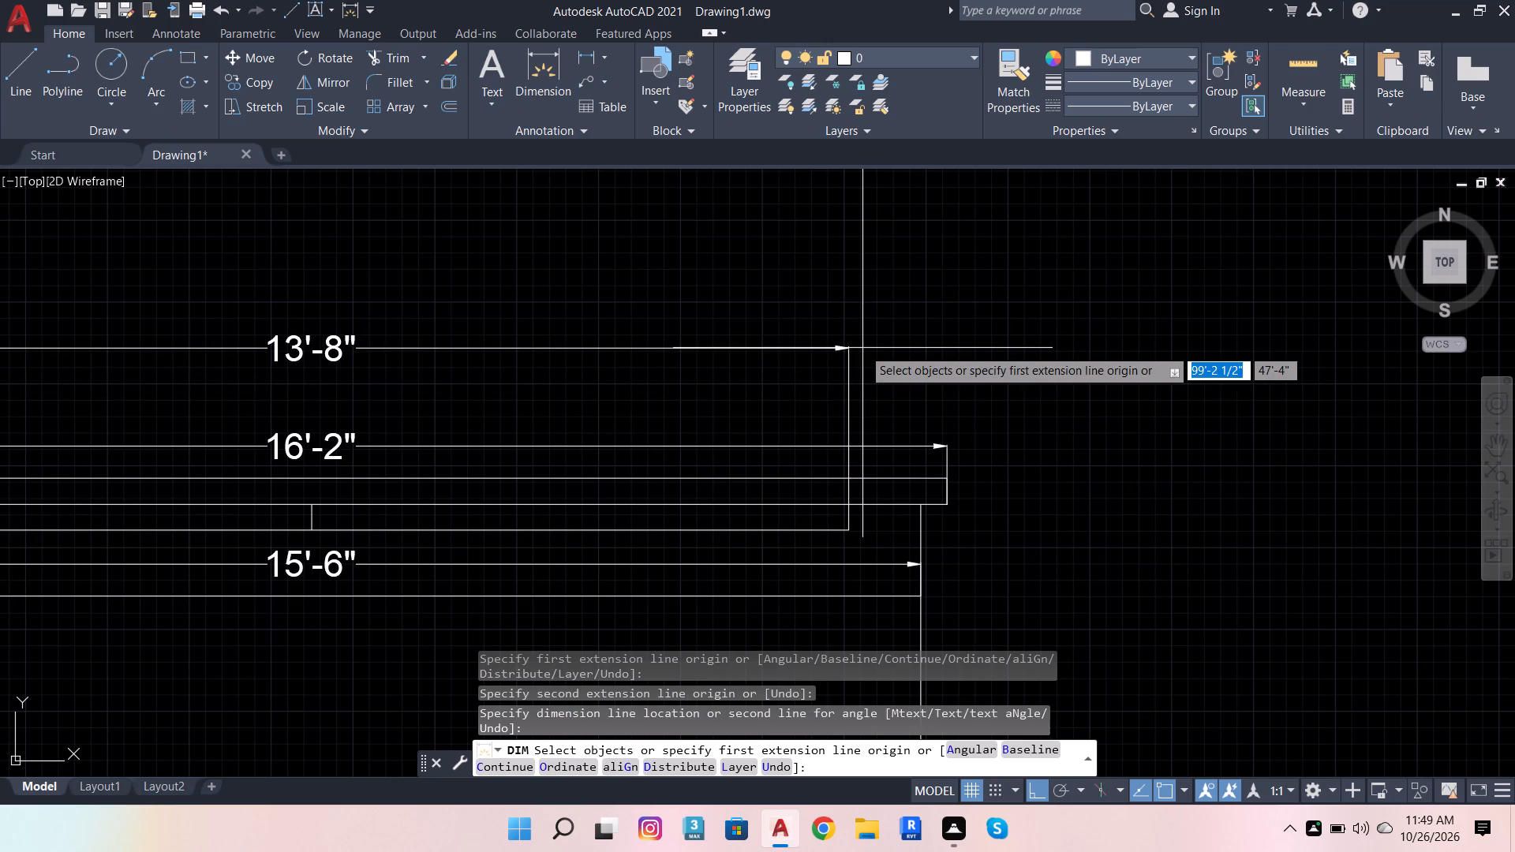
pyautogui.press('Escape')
# Lengthen the new horizontal line at its right end with a 1" line segment.
pyautogui.scroll(2, 850, 536)
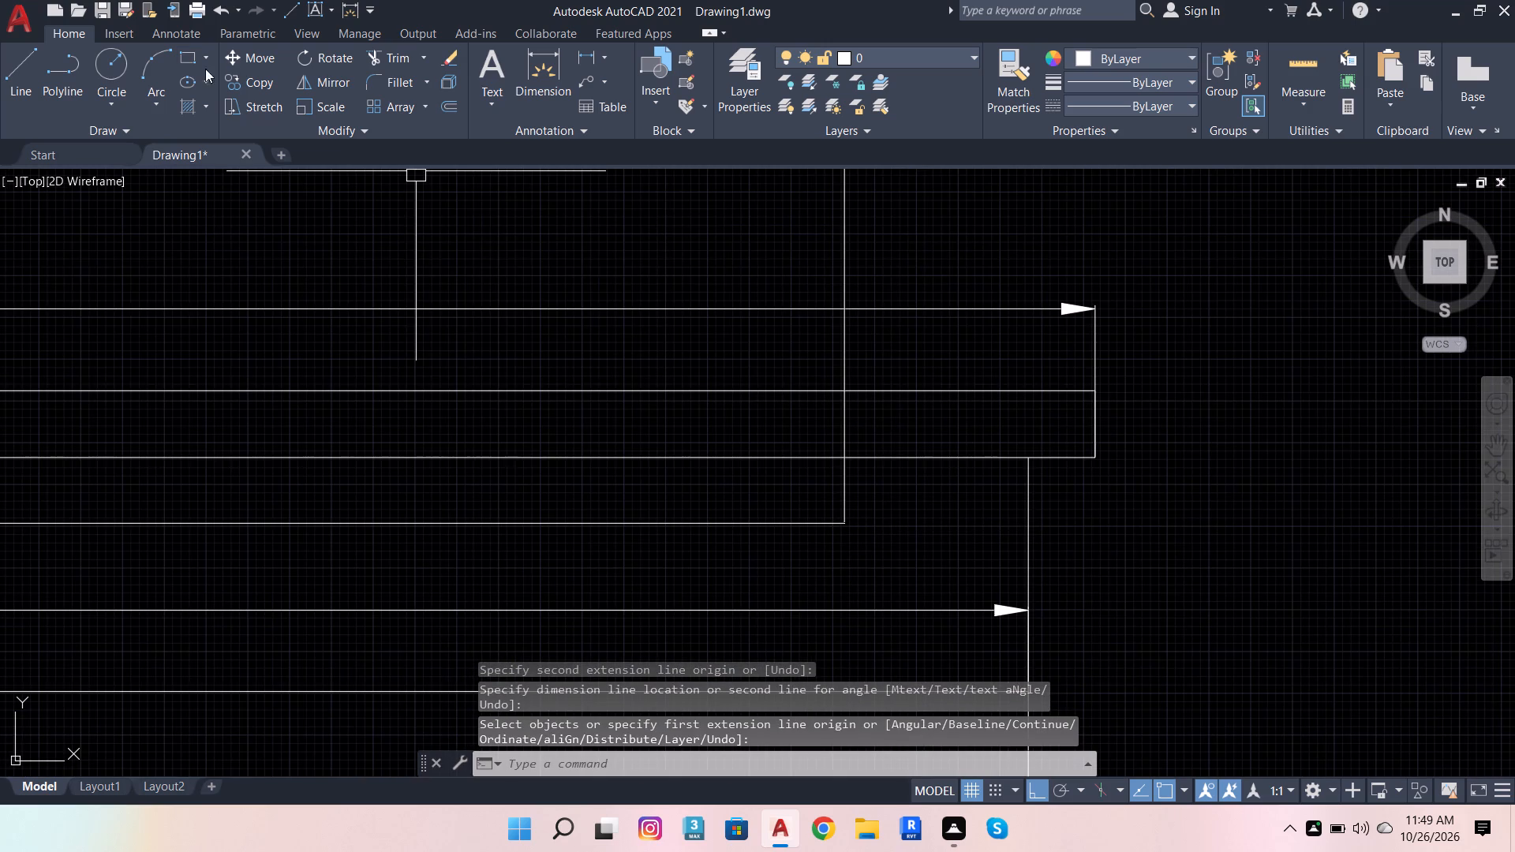
pyautogui.click(38, 92)
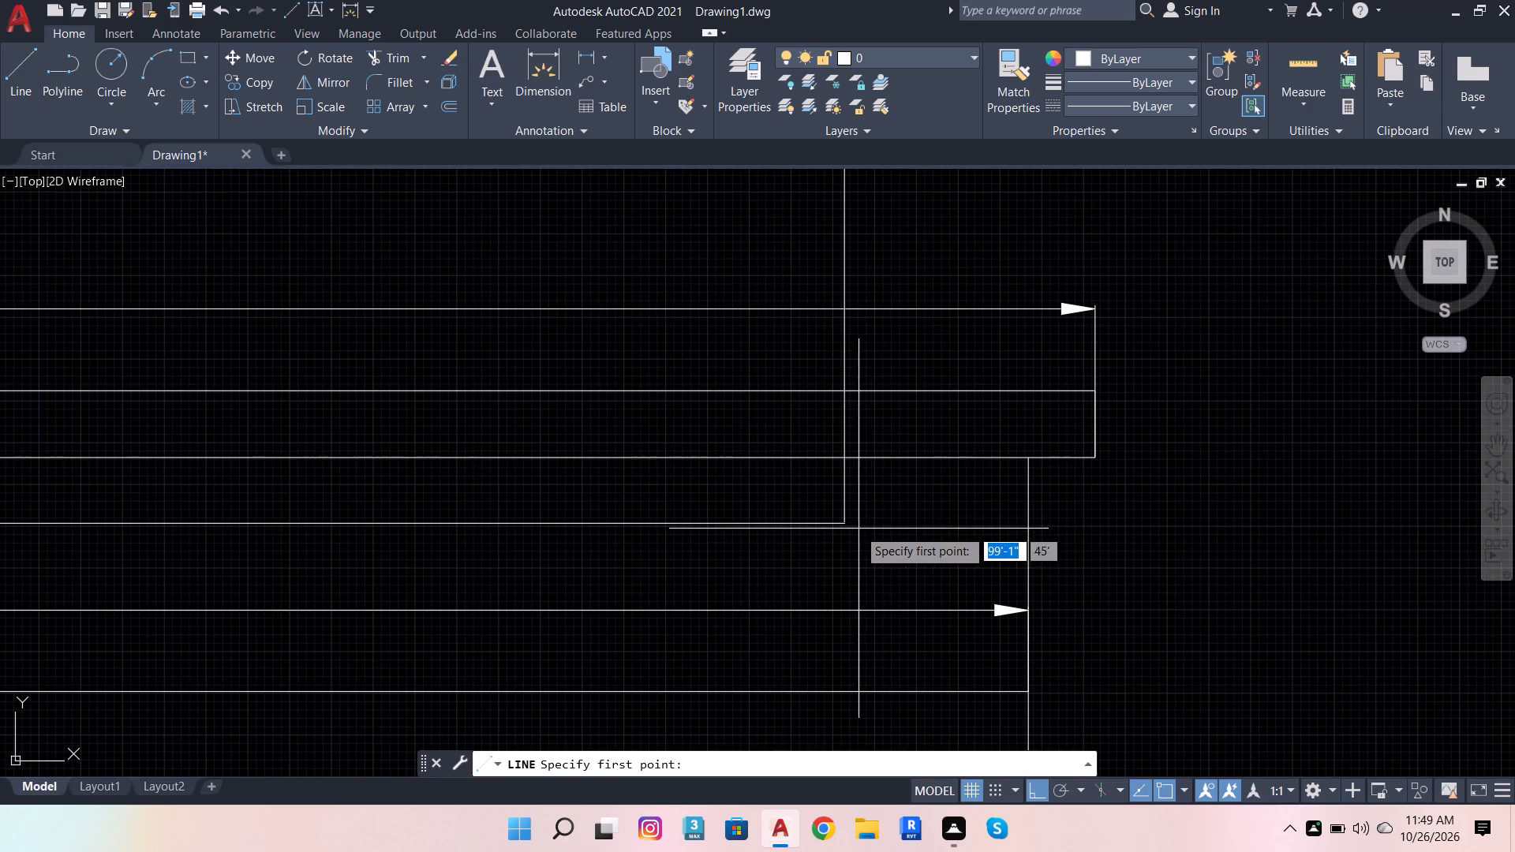
pyautogui.click(844, 526)
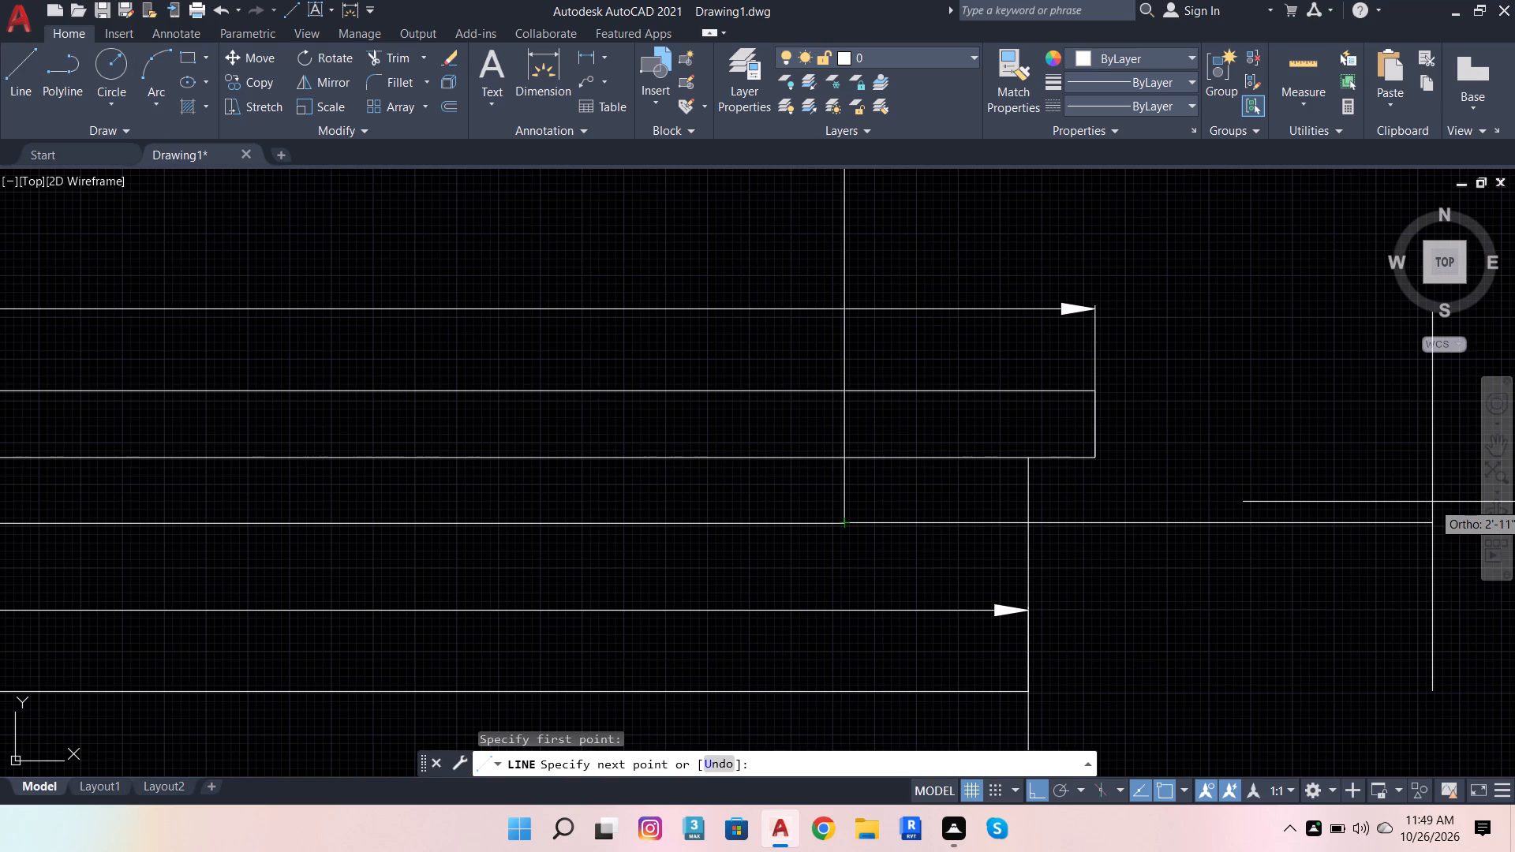
pyautogui.press('1')
pyautogui.press('Return')
pyautogui.press('space')
# Lengthen the new horizontal line at its left end with a 1" line segment.
pyautogui.scroll(-5, 1425, 512)
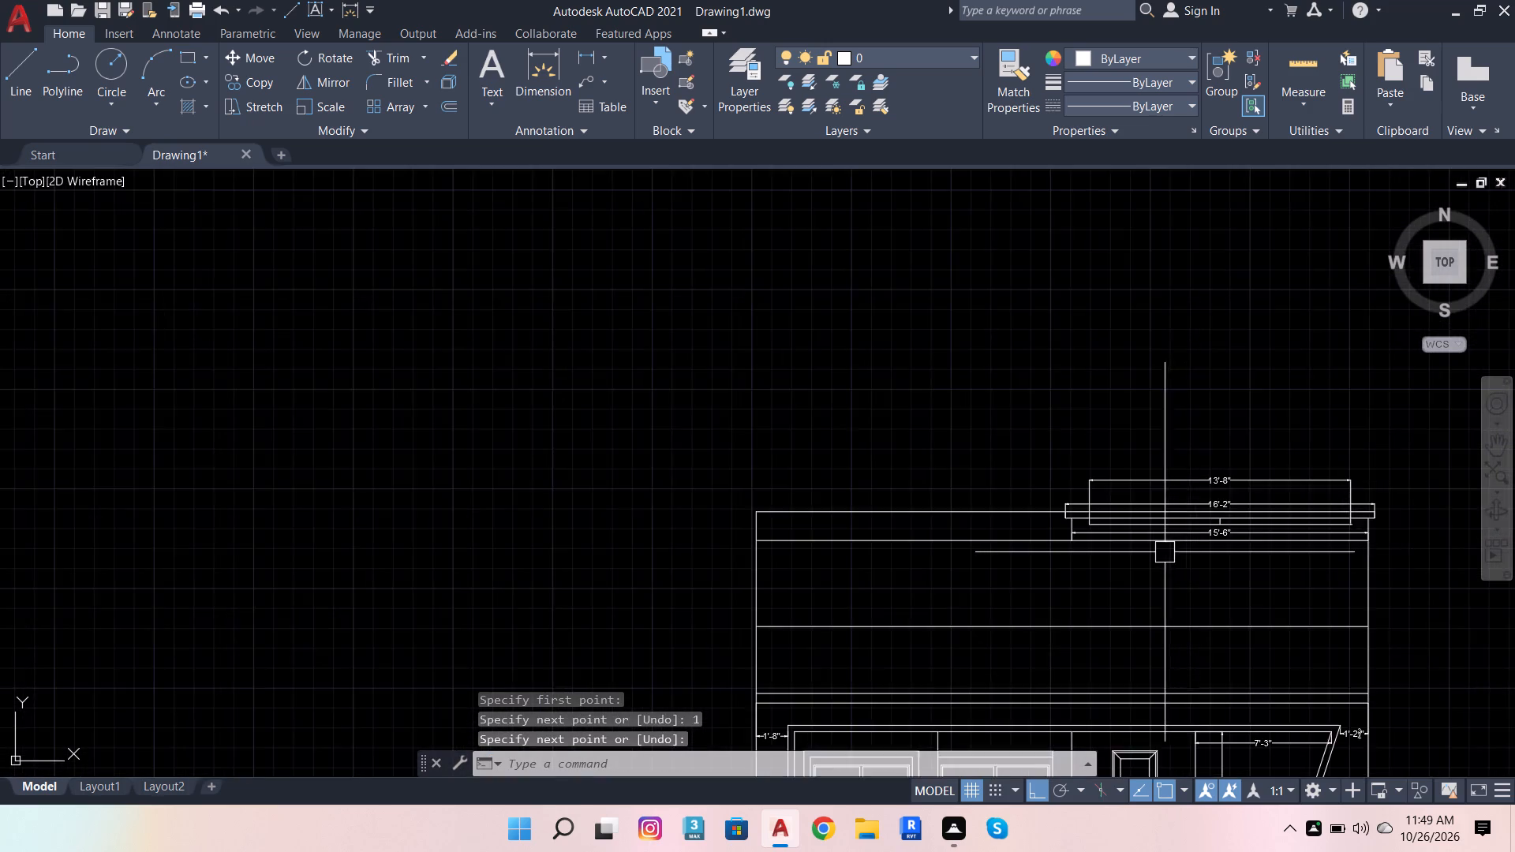
pyautogui.scroll(4, 1161, 551)
pyautogui.press('space')
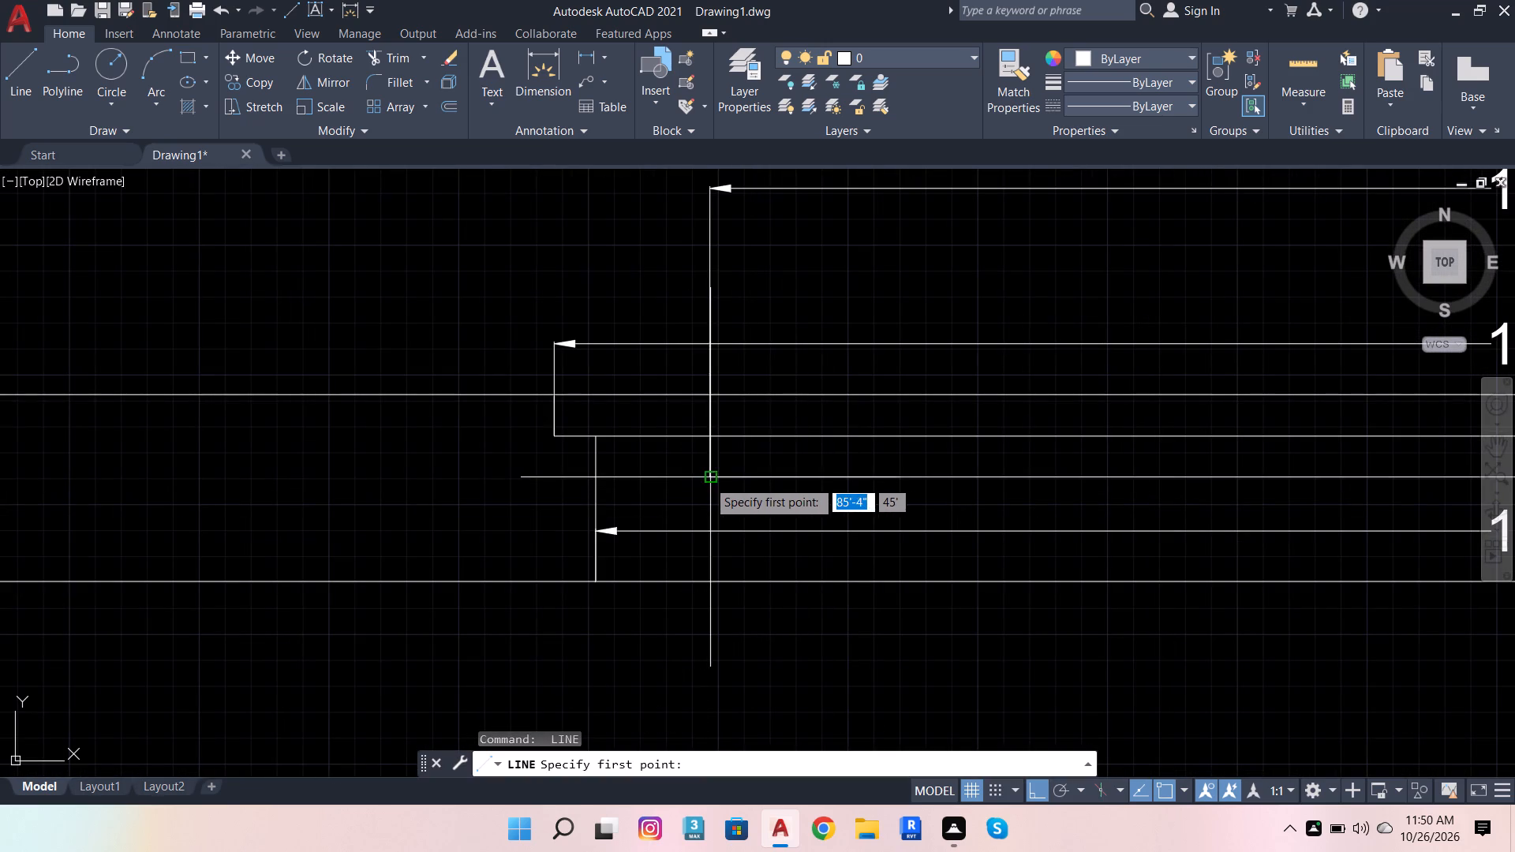
pyautogui.click(707, 480)
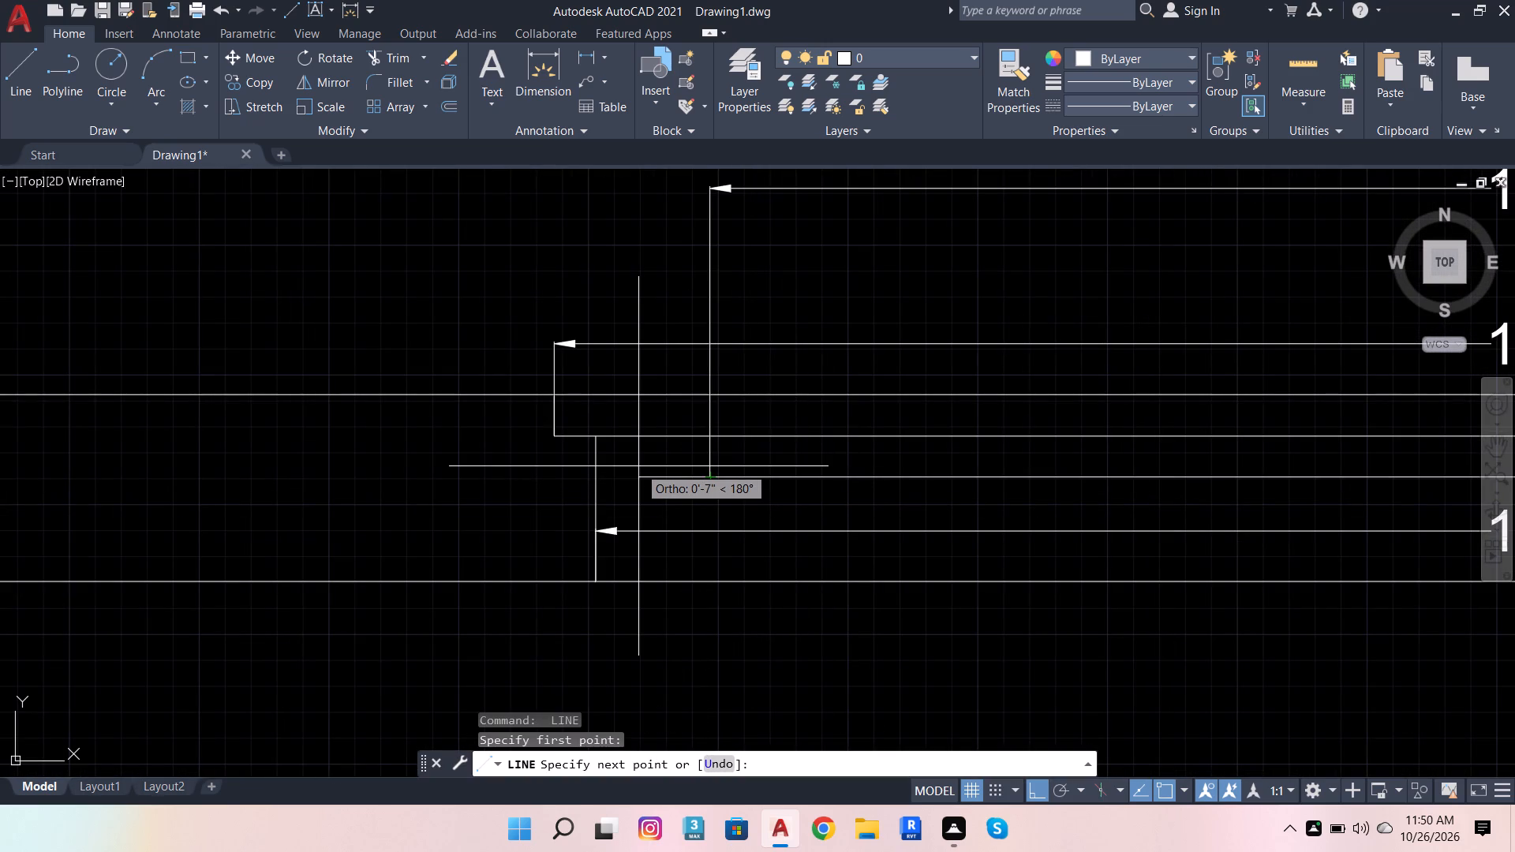
pyautogui.press('1')
pyautogui.press('Return')
pyautogui.press('space')
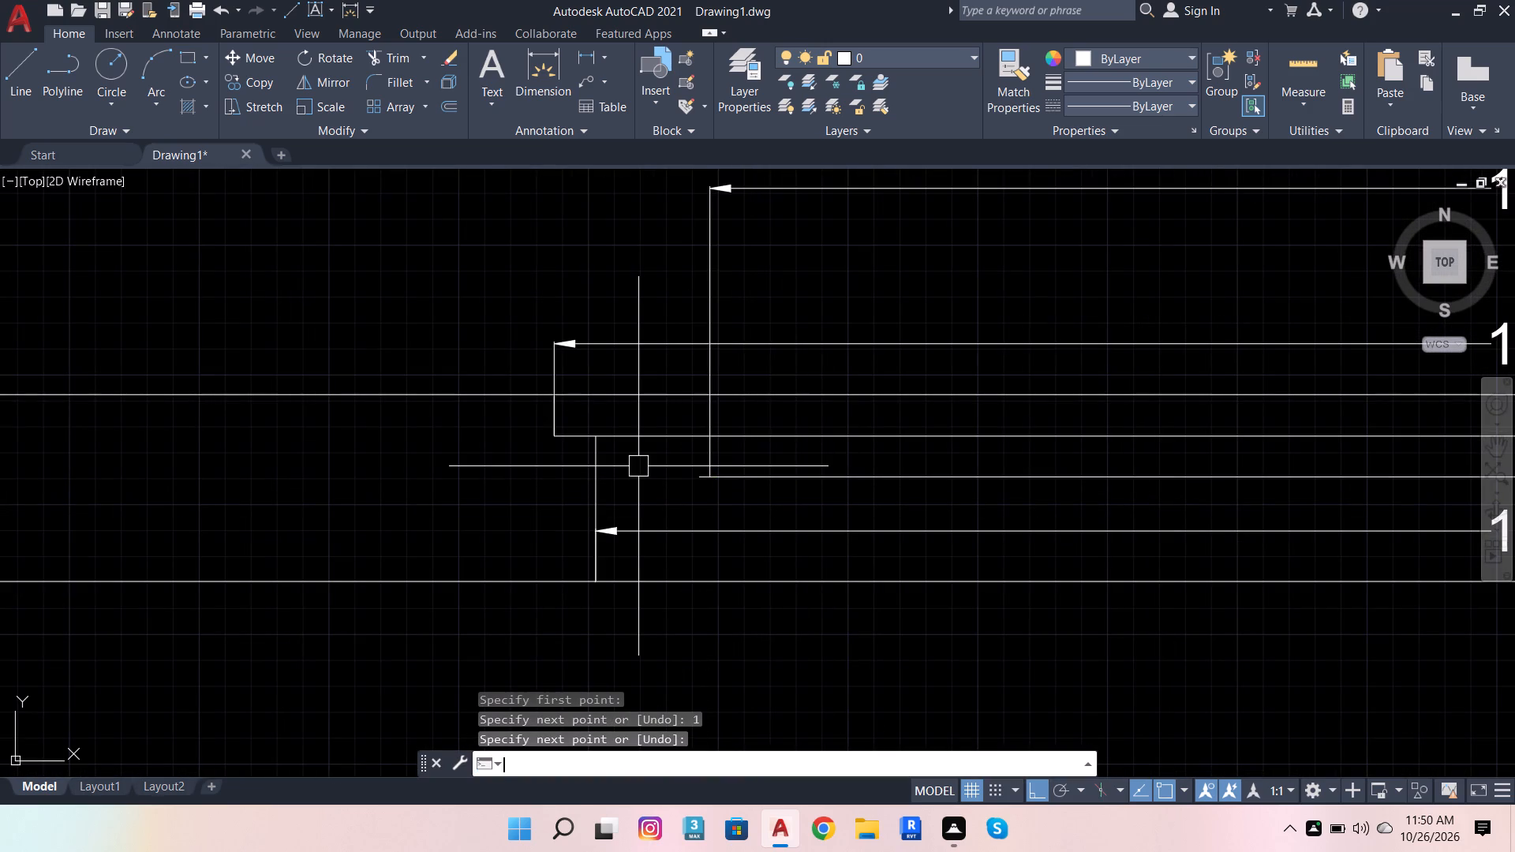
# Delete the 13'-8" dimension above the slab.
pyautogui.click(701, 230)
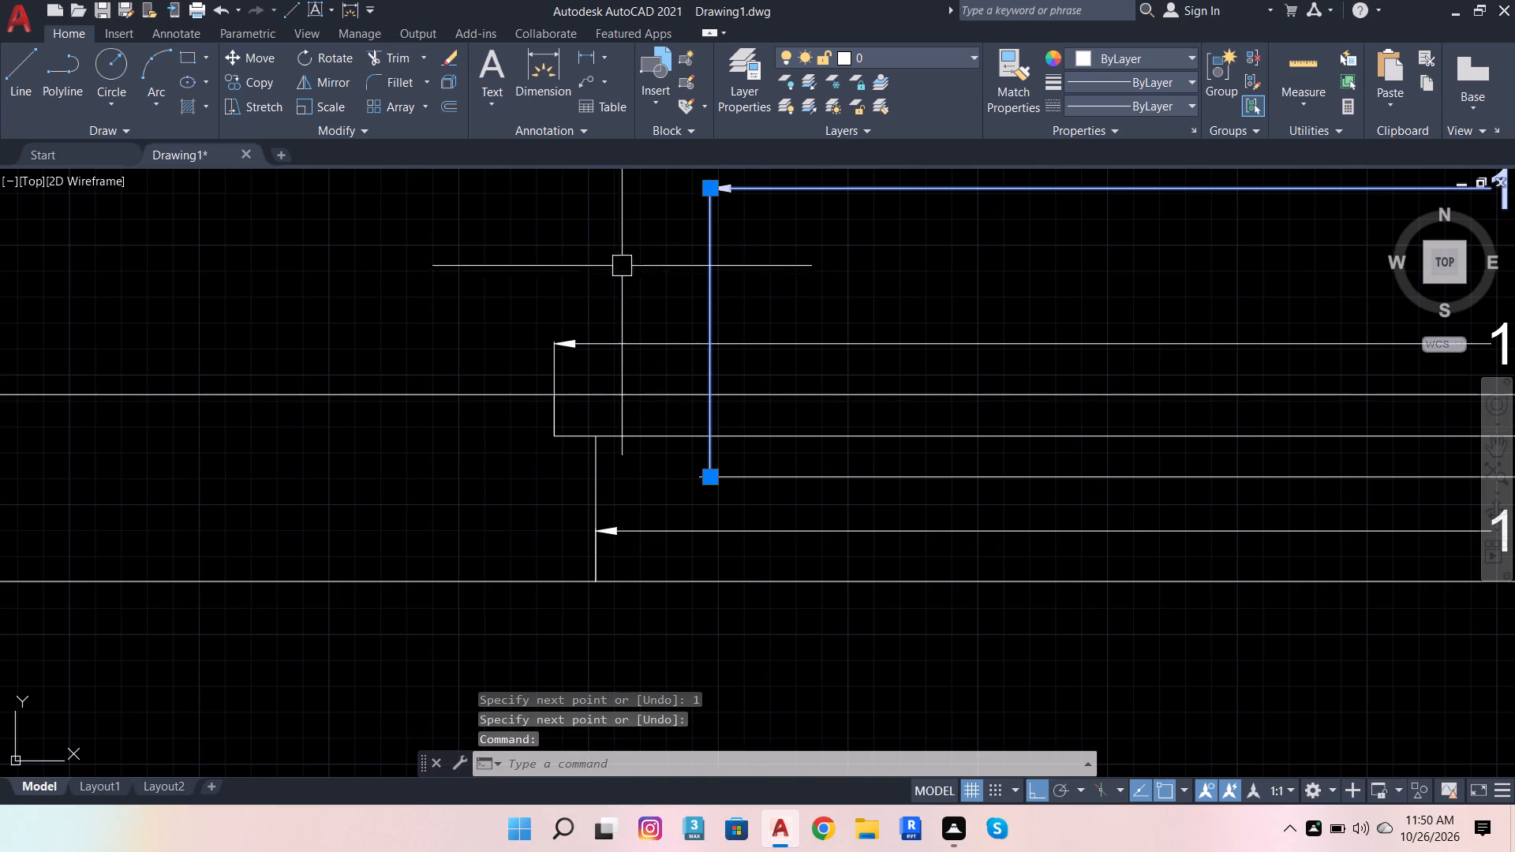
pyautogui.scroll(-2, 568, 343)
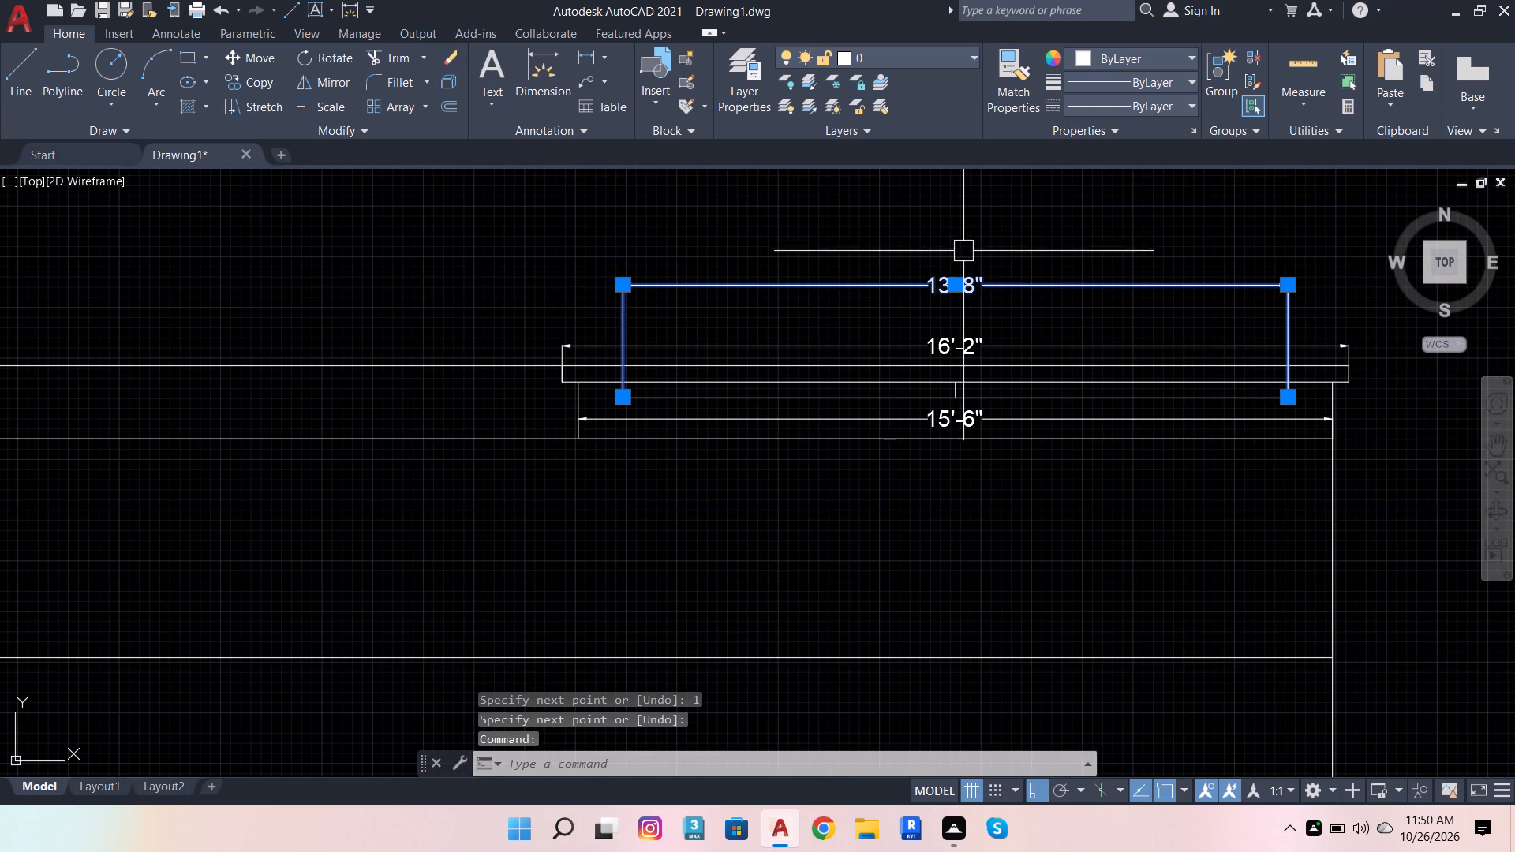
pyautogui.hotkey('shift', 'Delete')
# Join the two 6'-10" lines and the two 1" end segments below the slab into a single line.
pyautogui.scroll(2, 936, 379)
pyautogui.scroll(-3, 497, 447)
pyautogui.scroll(2, 302, 447)
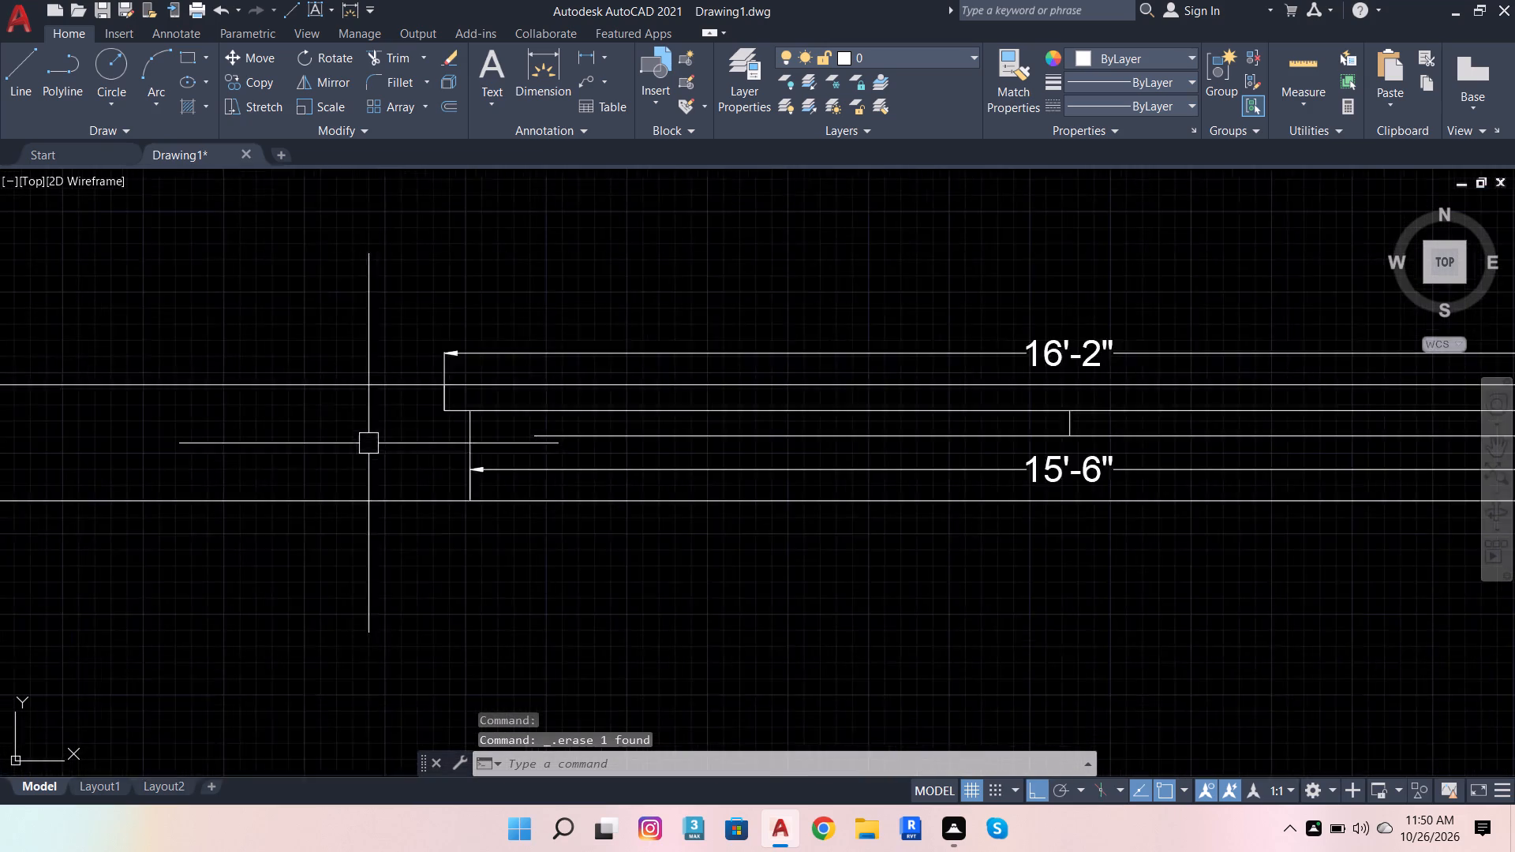
pyautogui.scroll(1, 368, 443)
pyautogui.click(691, 452)
pyautogui.click(622, 411)
pyautogui.scroll(-2, 508, 444)
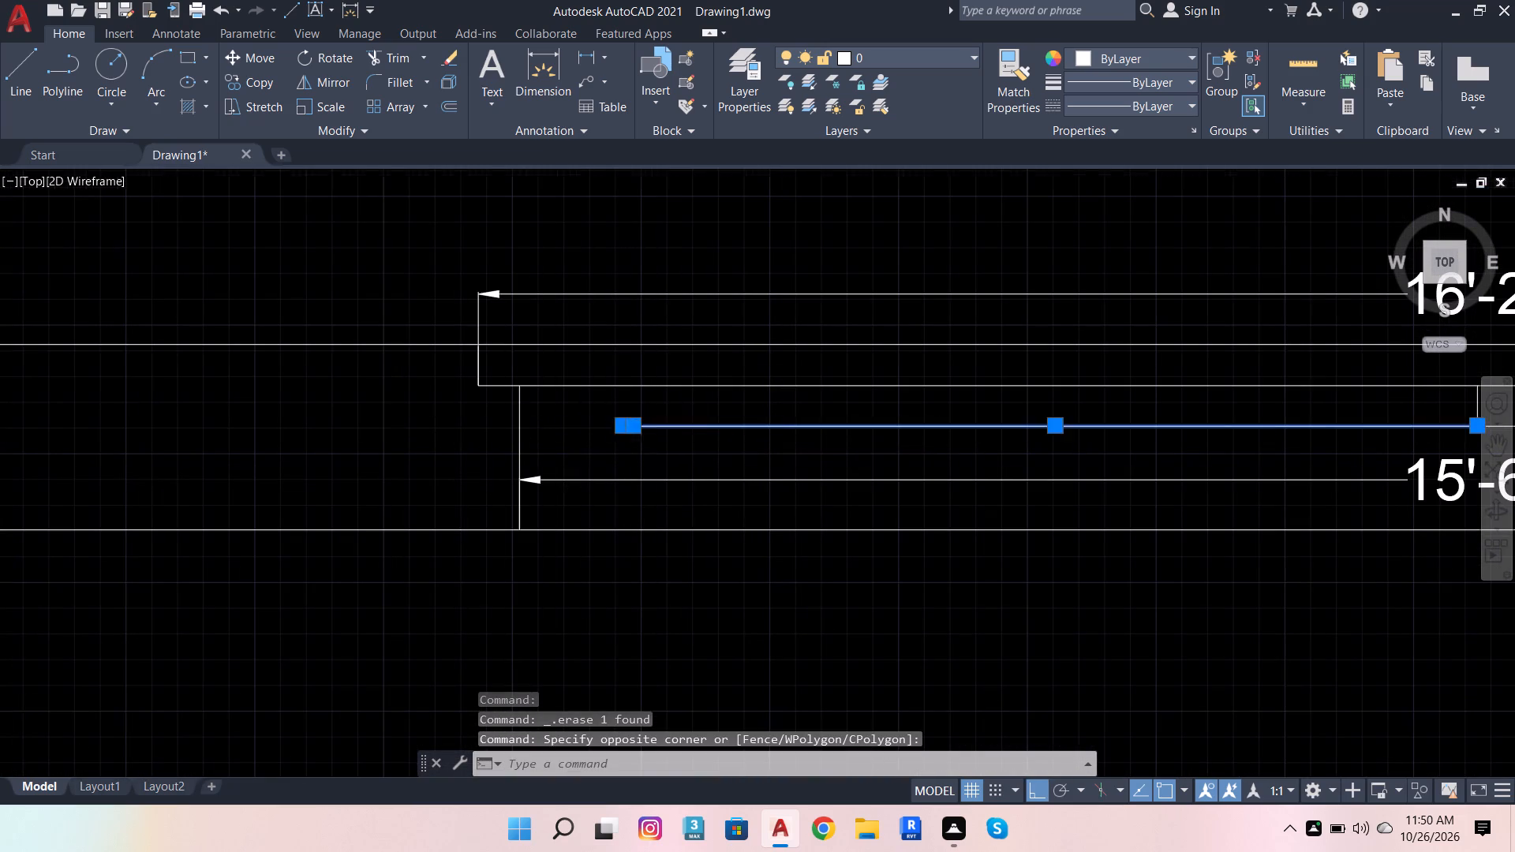
pyautogui.scroll(-2, 502, 447)
pyautogui.scroll(4, 649, 444)
pyautogui.scroll(-2, 887, 480)
pyautogui.scroll(3, 1064, 481)
pyautogui.click(1102, 469)
pyautogui.click(967, 428)
pyautogui.scroll(-2, 1110, 462)
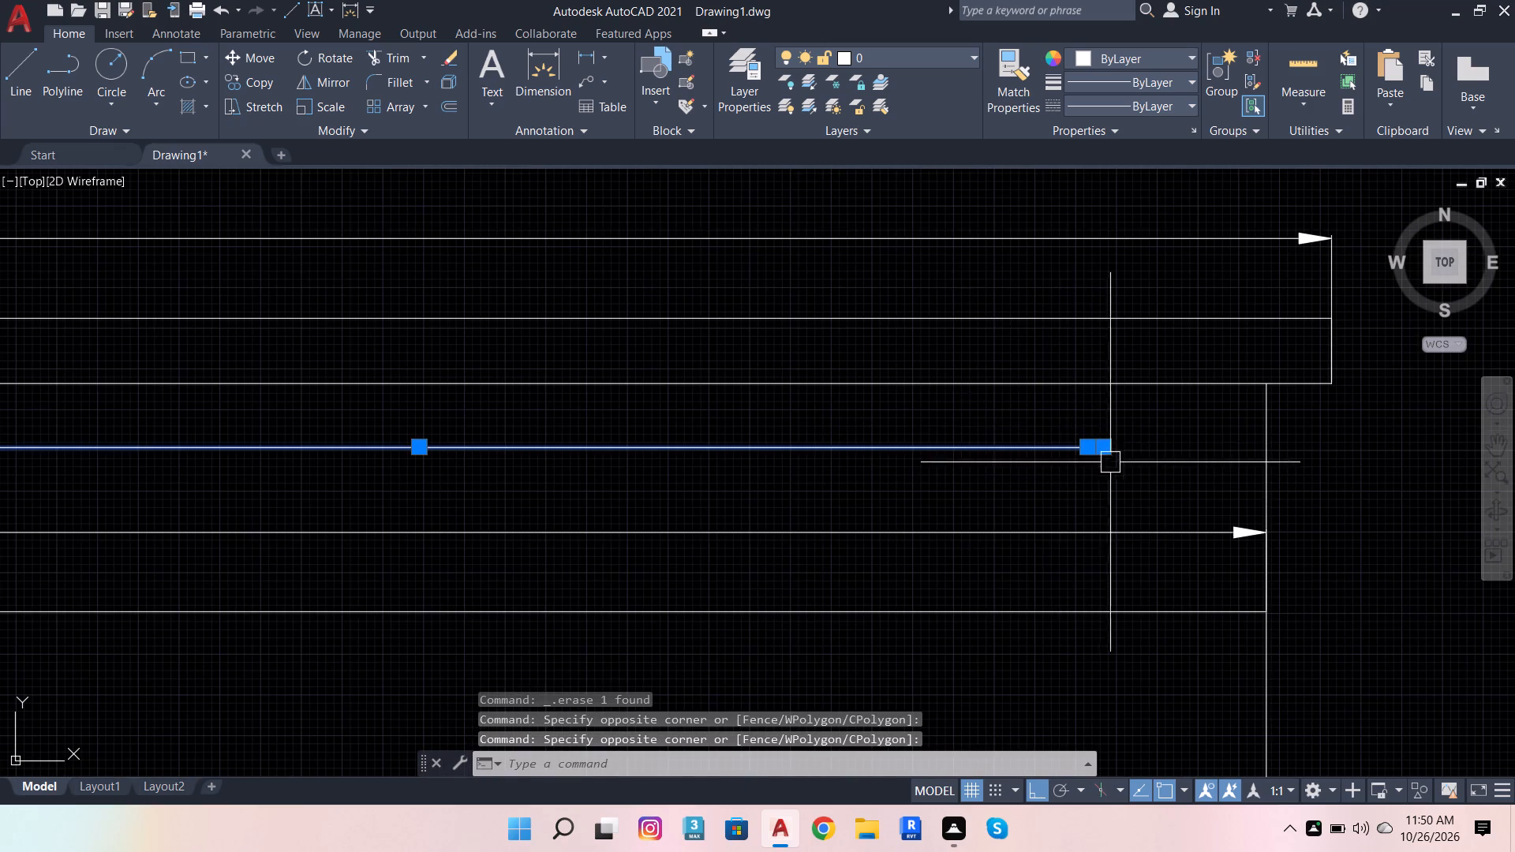
pyautogui.scroll(-2, 1110, 465)
pyautogui.press('j')
pyautogui.press('Return')
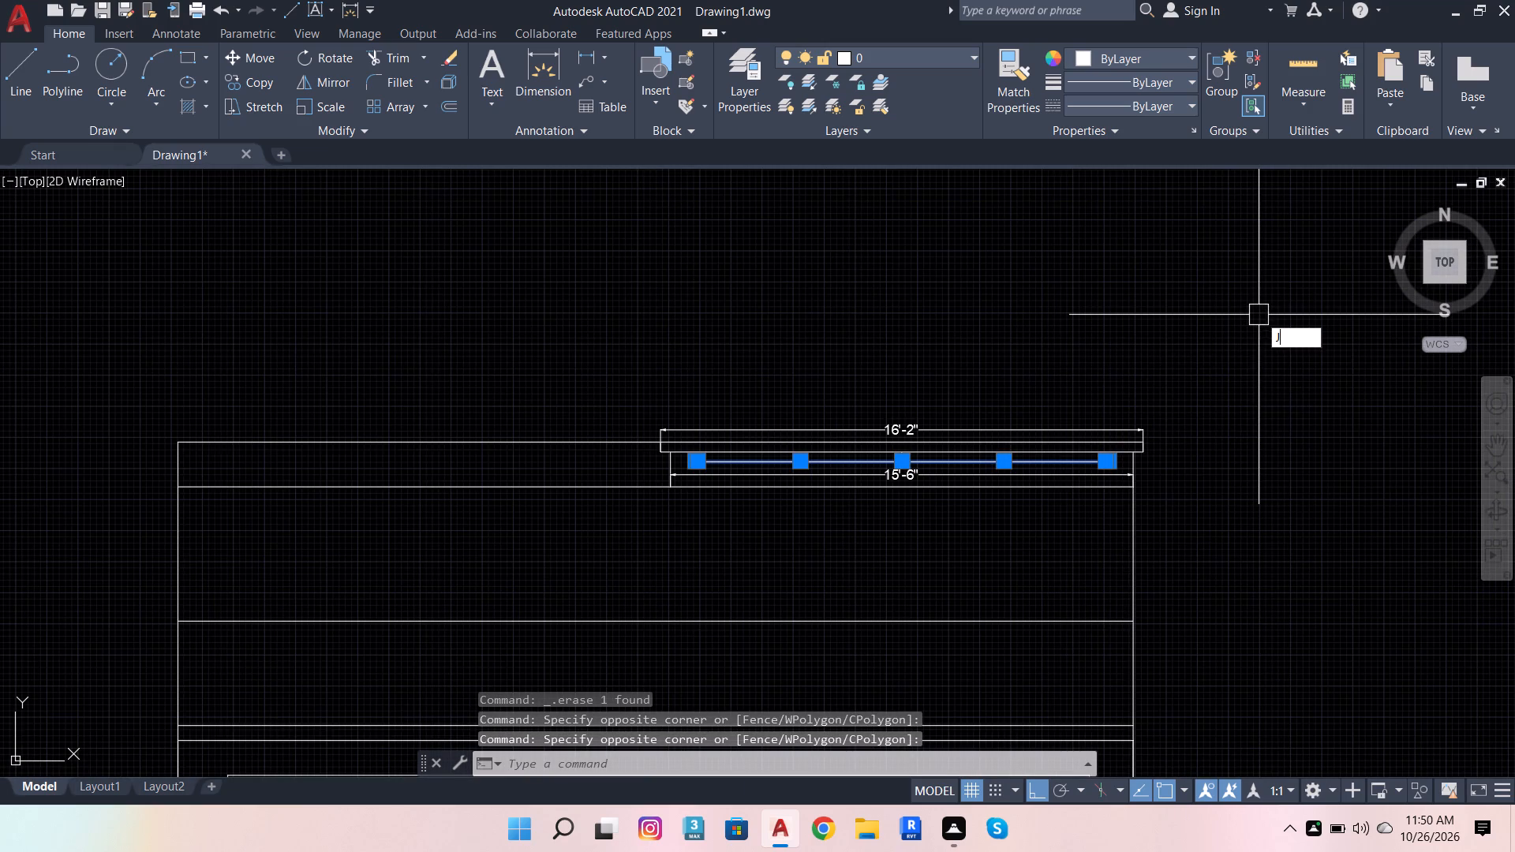
# Dimension the joined horizontal line's length, placing the dimension above the 16'-2" one.
pyautogui.scroll(2, 1097, 506)
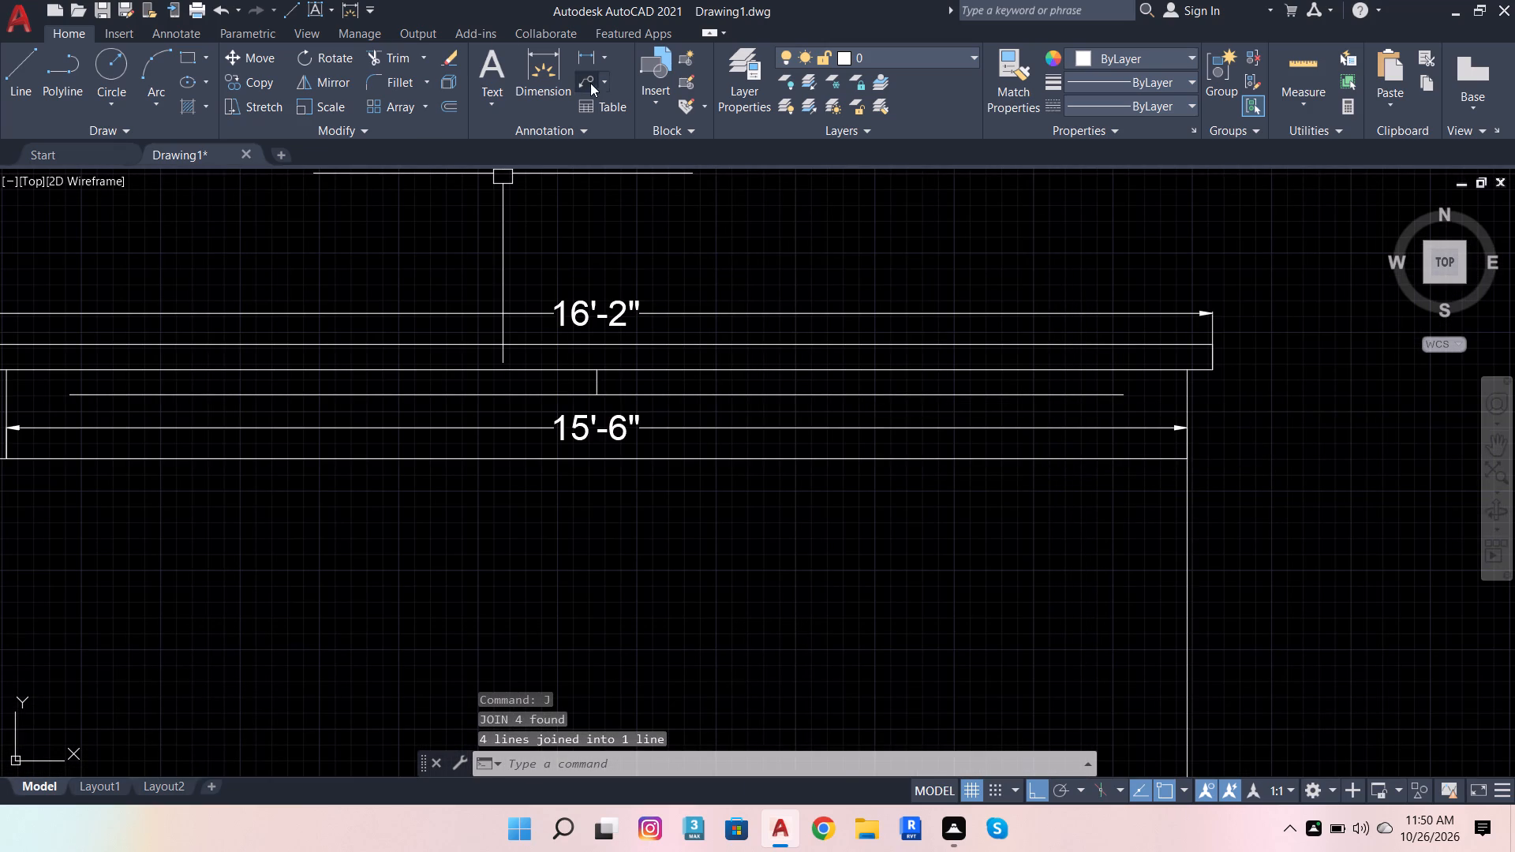
pyautogui.click(558, 73)
pyautogui.click(914, 395)
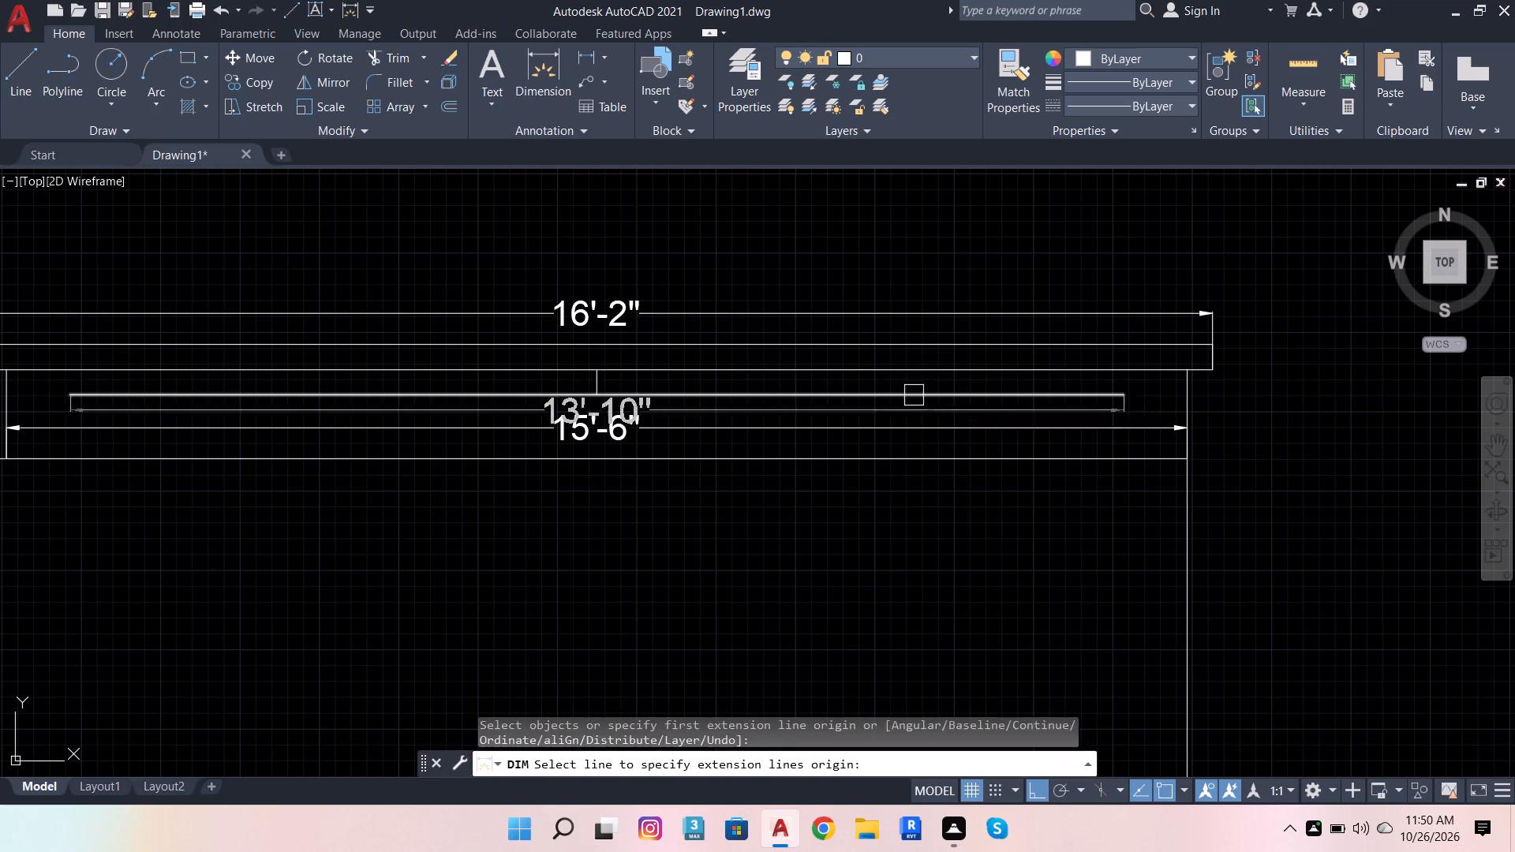
pyautogui.click(881, 237)
pyautogui.scroll(-2, 1012, 350)
pyautogui.press('Escape')
pyautogui.scroll(2, 740, 352)
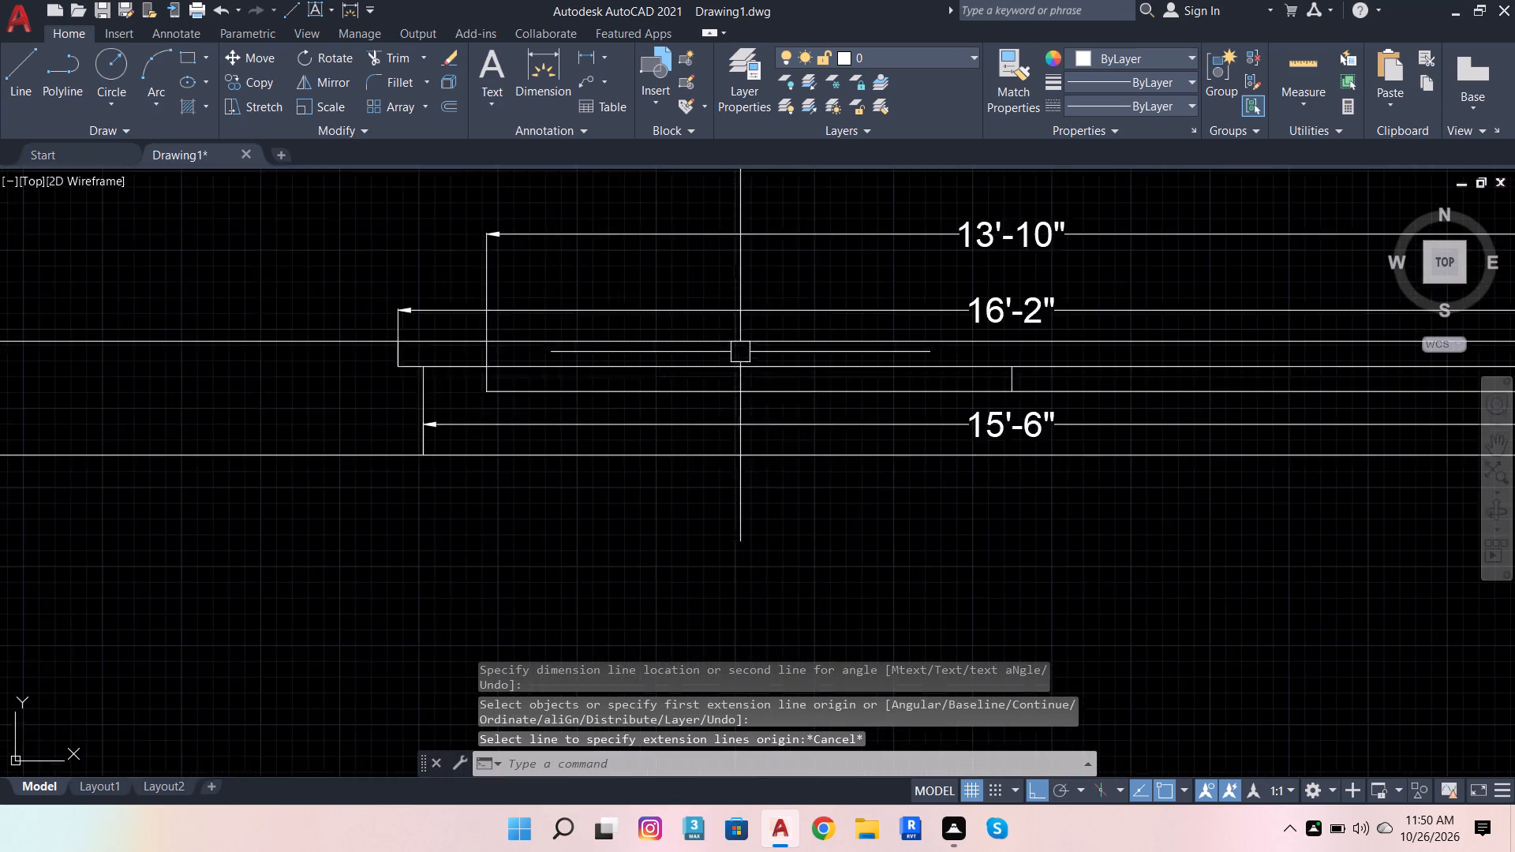
# Delete the 13'-10" dimension above the slab and the 15'-6" dimension below it.
pyautogui.scroll(1, 740, 352)
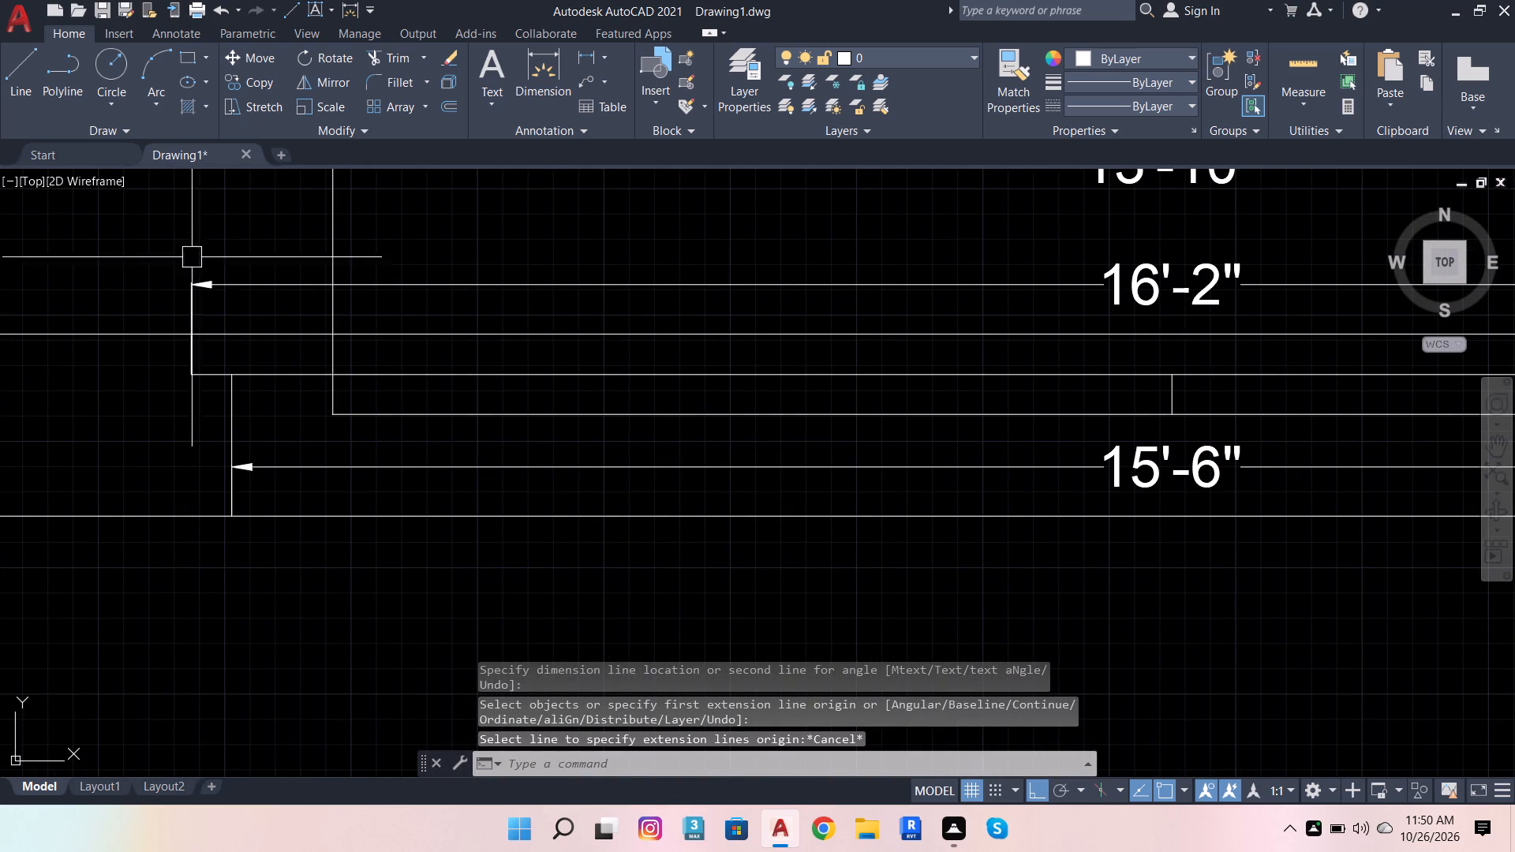
pyautogui.scroll(-1, 366, 383)
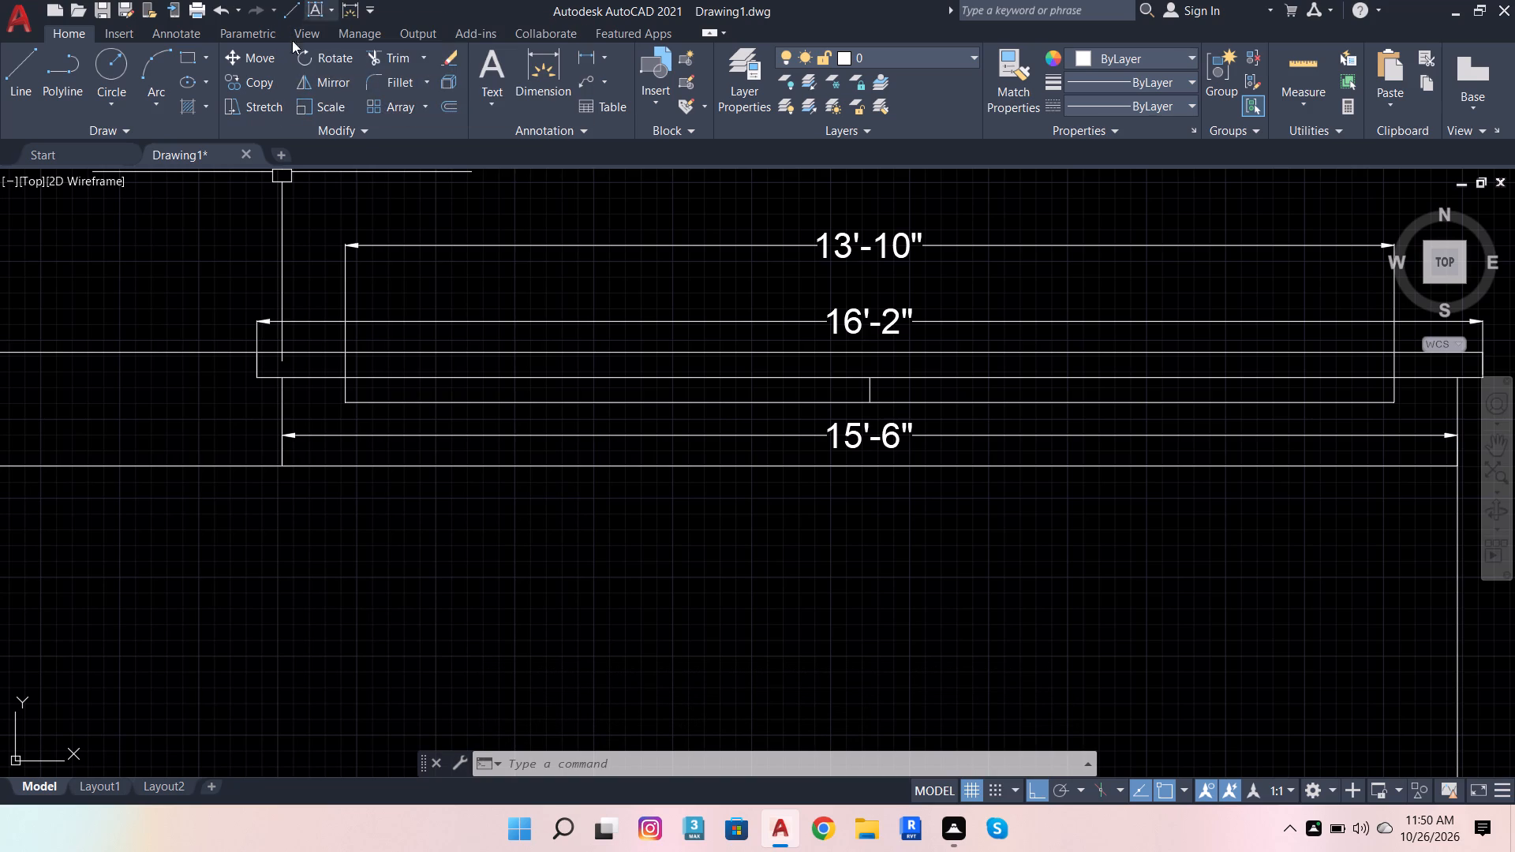
pyautogui.scroll(-2, 230, 176)
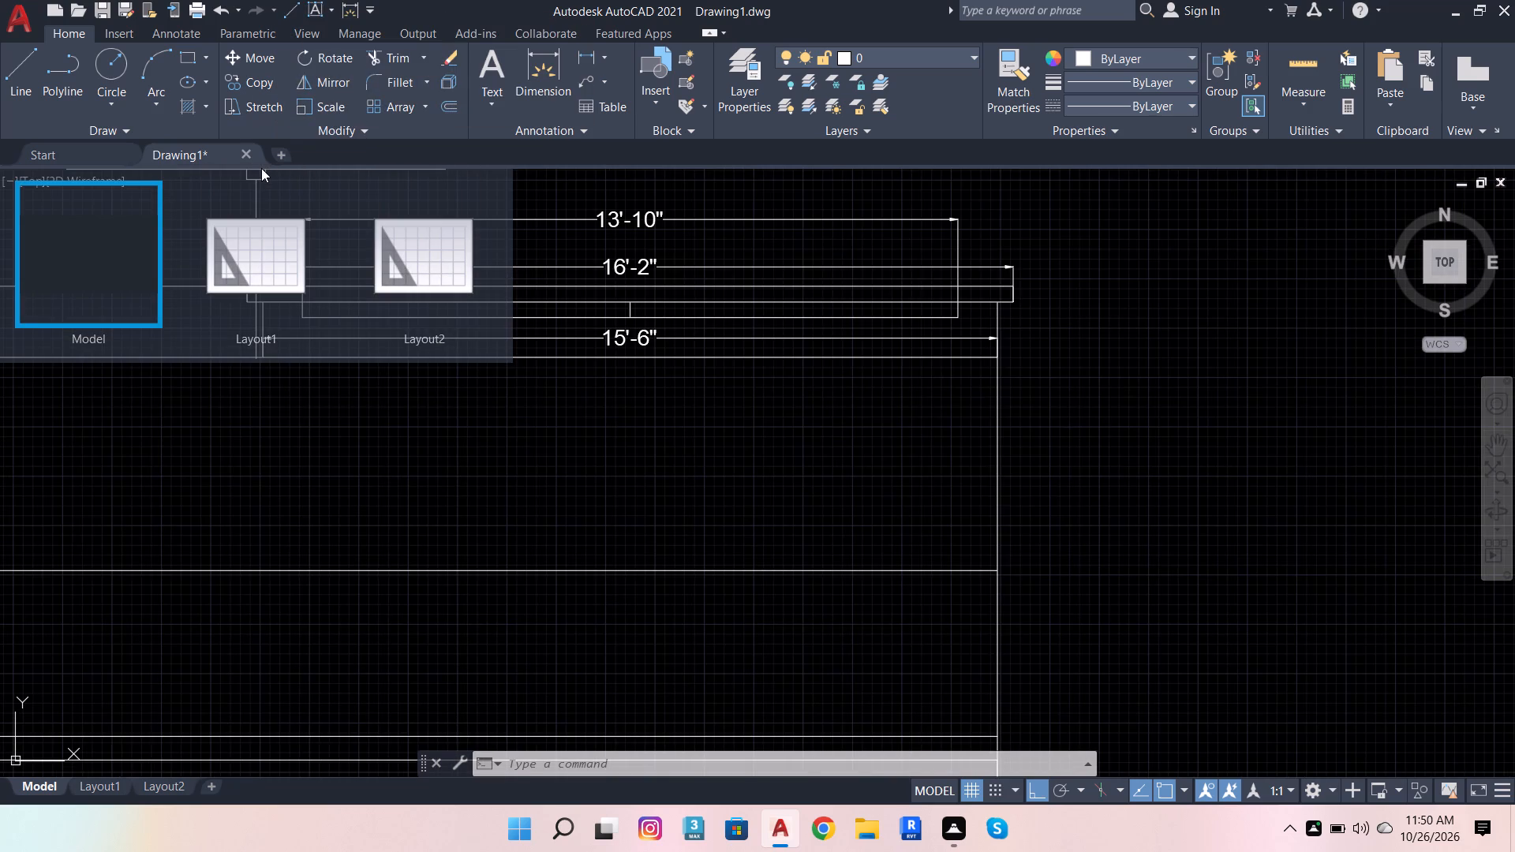
pyautogui.click(831, 217)
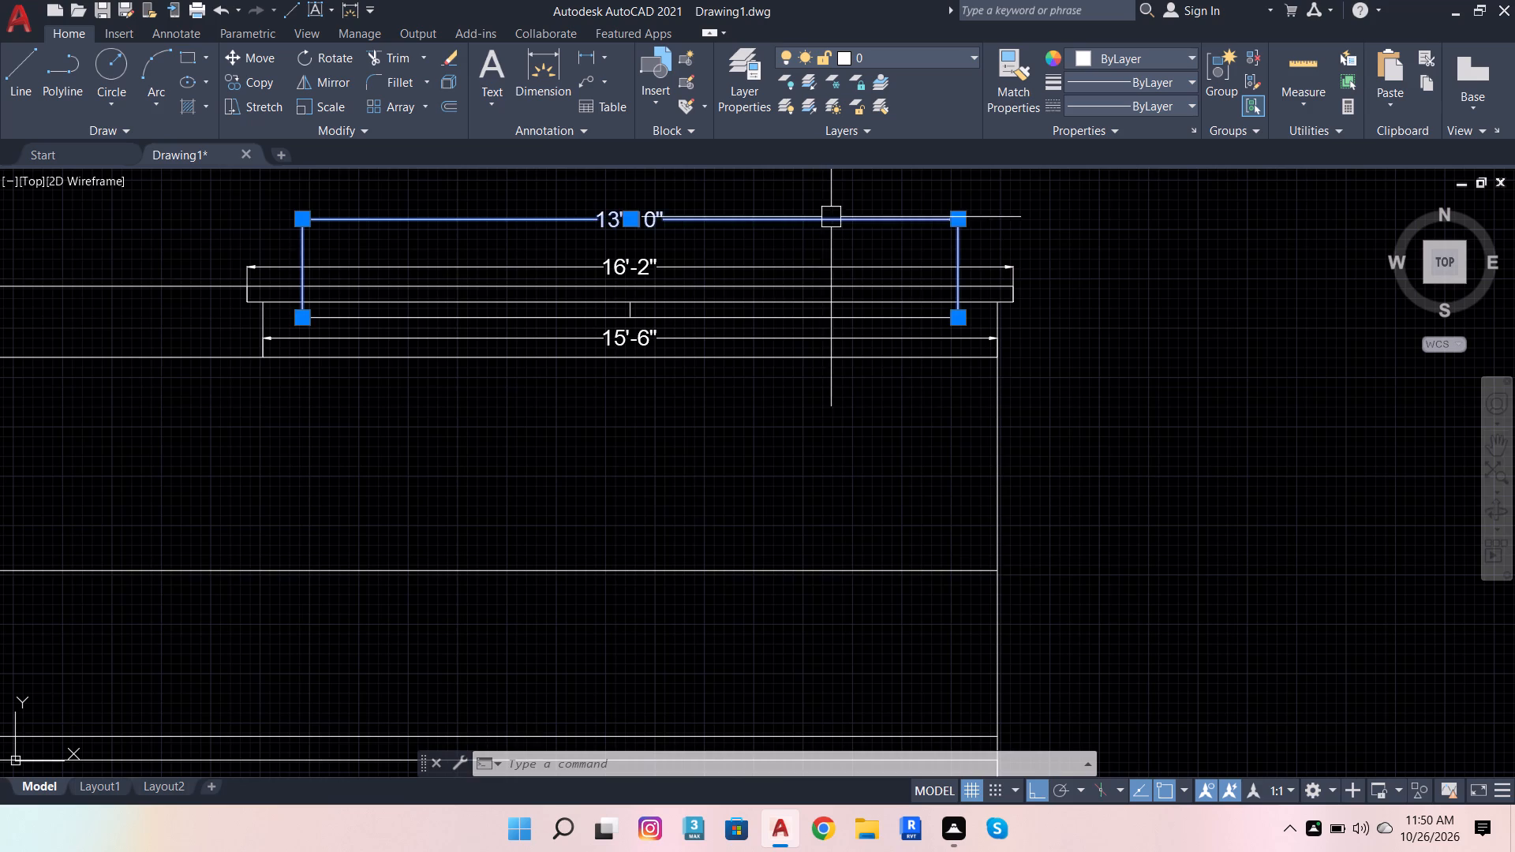
pyautogui.scroll(2, 618, 355)
pyautogui.click(681, 317)
pyautogui.scroll(-4, 473, 314)
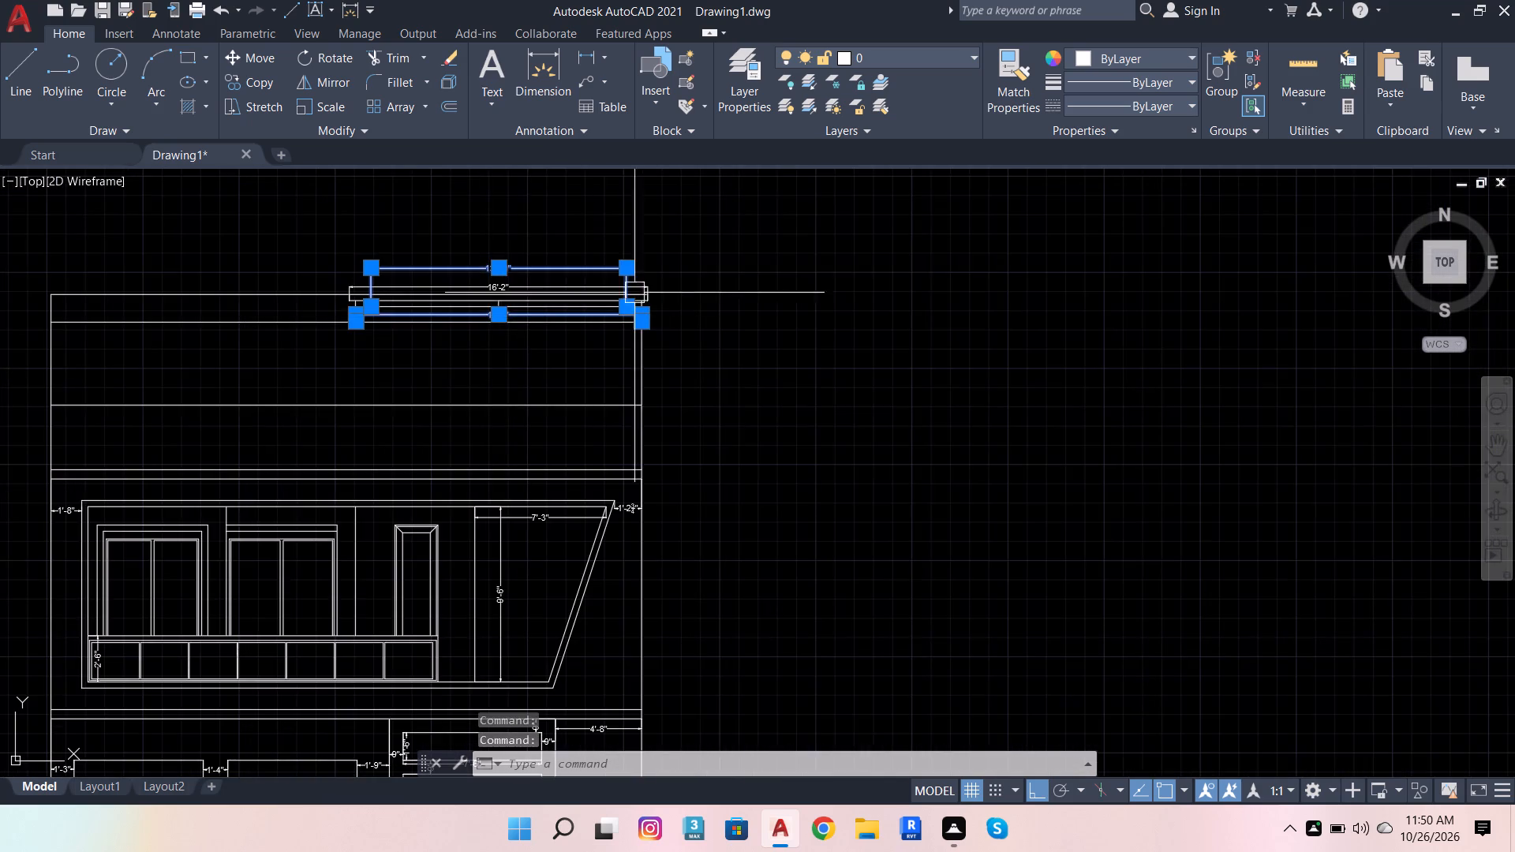
pyautogui.scroll(1, 800, 258)
pyautogui.hotkey('shift', 'Delete')
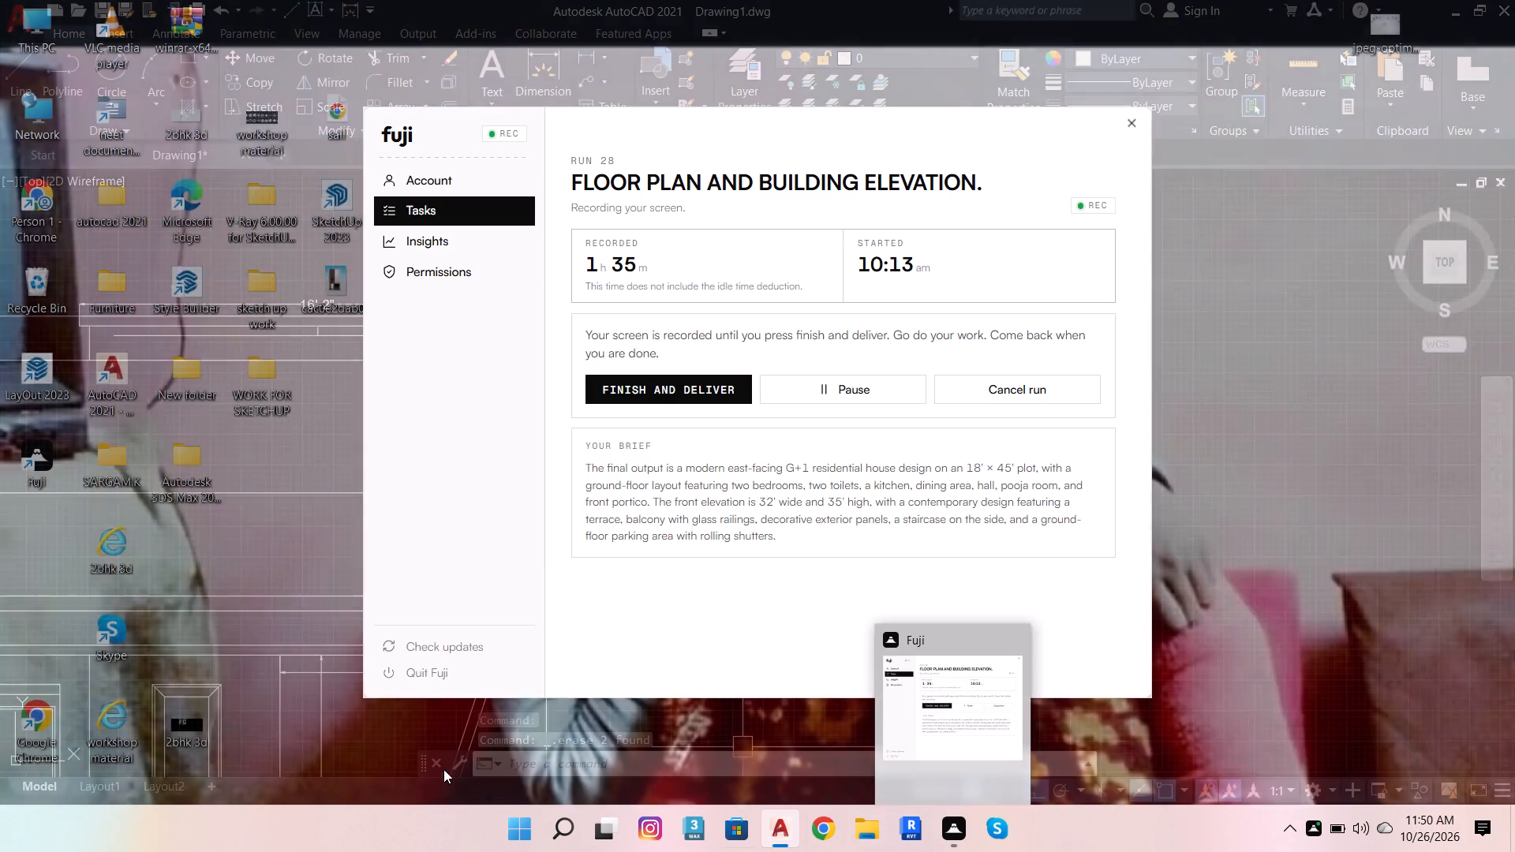
# Delete the short vertical centre line between the slab's underside and the horizontal line below it.
pyautogui.scroll(-2, 777, 491)
pyautogui.scroll(4, 618, 413)
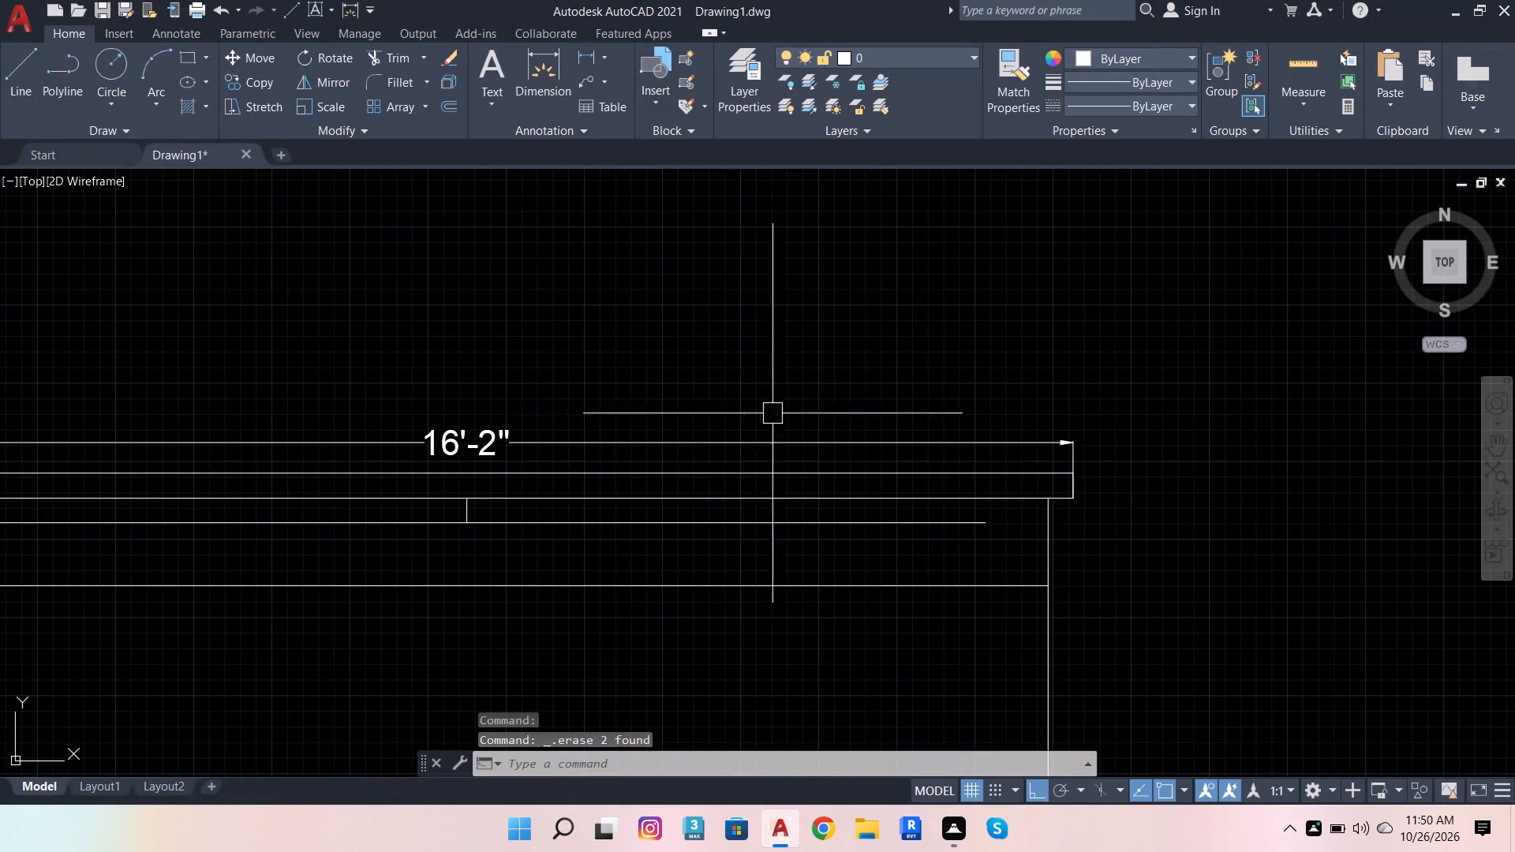
pyautogui.scroll(-2, 818, 420)
pyautogui.scroll(2, 730, 461)
pyautogui.scroll(2, 604, 448)
pyautogui.click(607, 445)
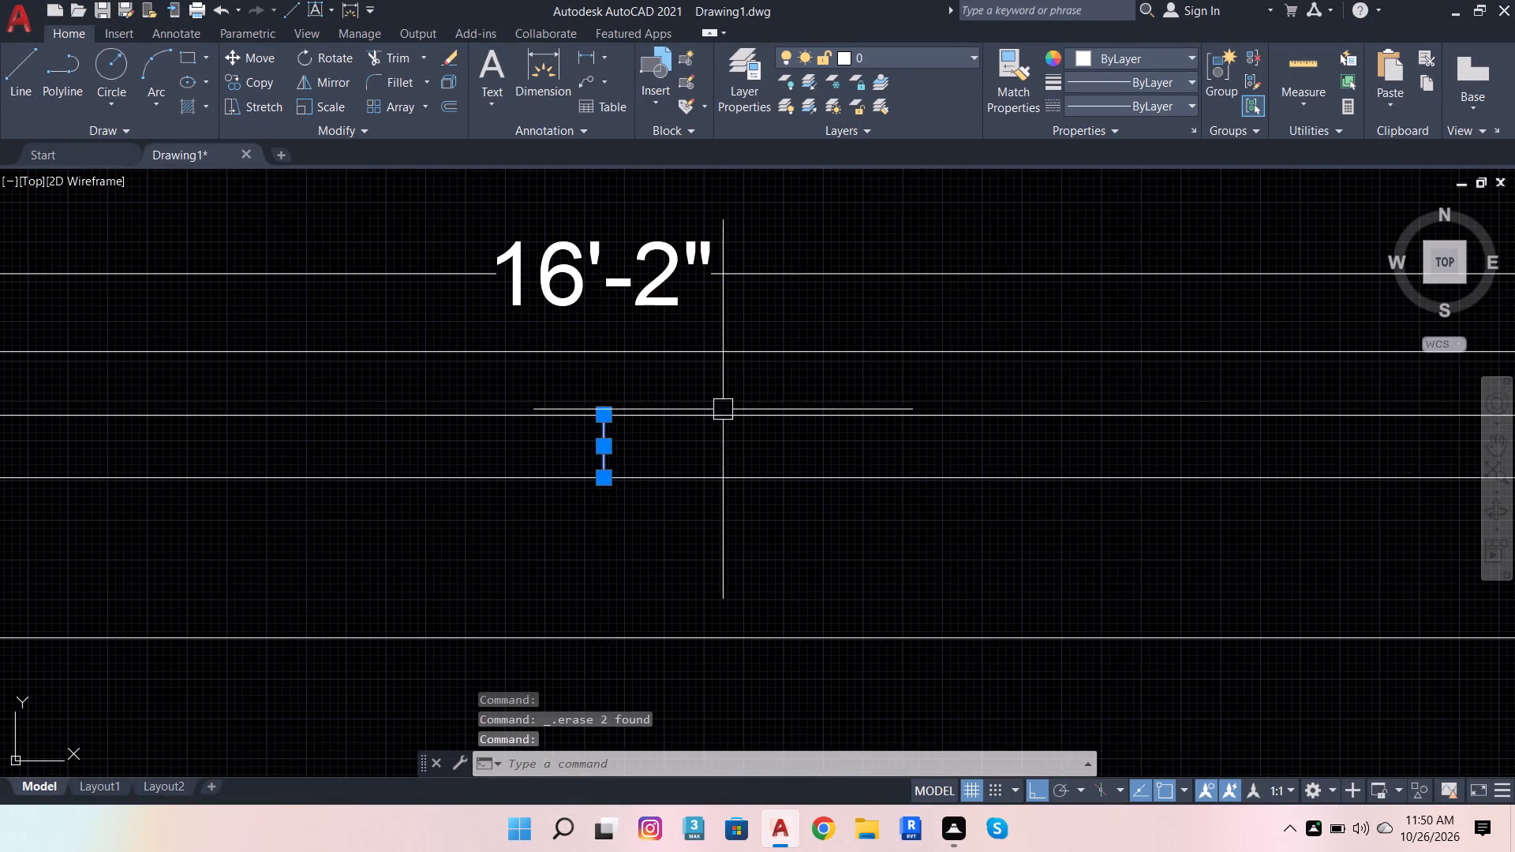
pyautogui.scroll(-2, 780, 405)
pyautogui.hotkey('shift', 'Delete')
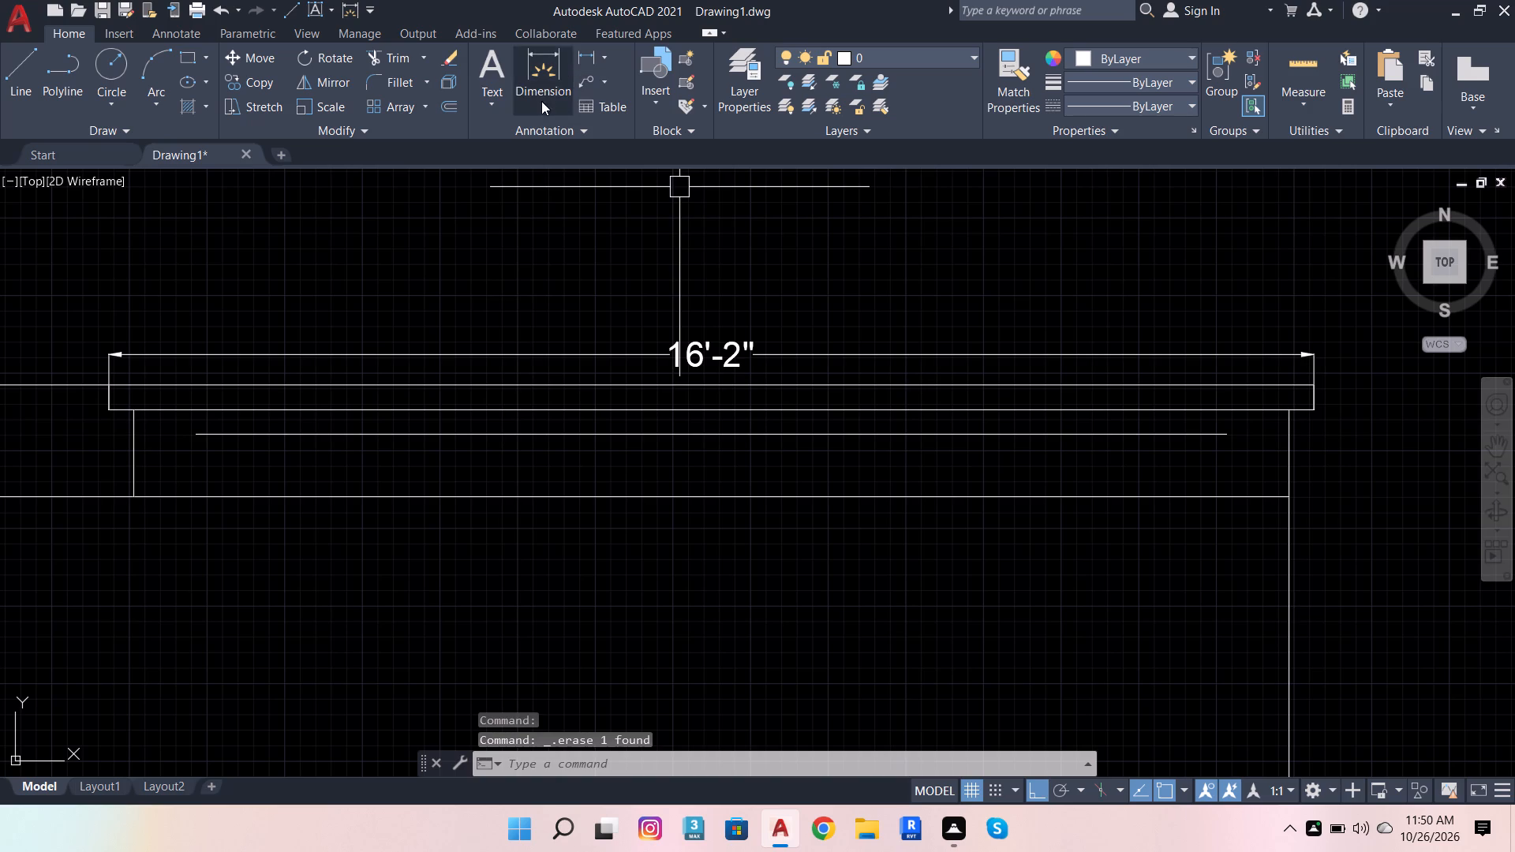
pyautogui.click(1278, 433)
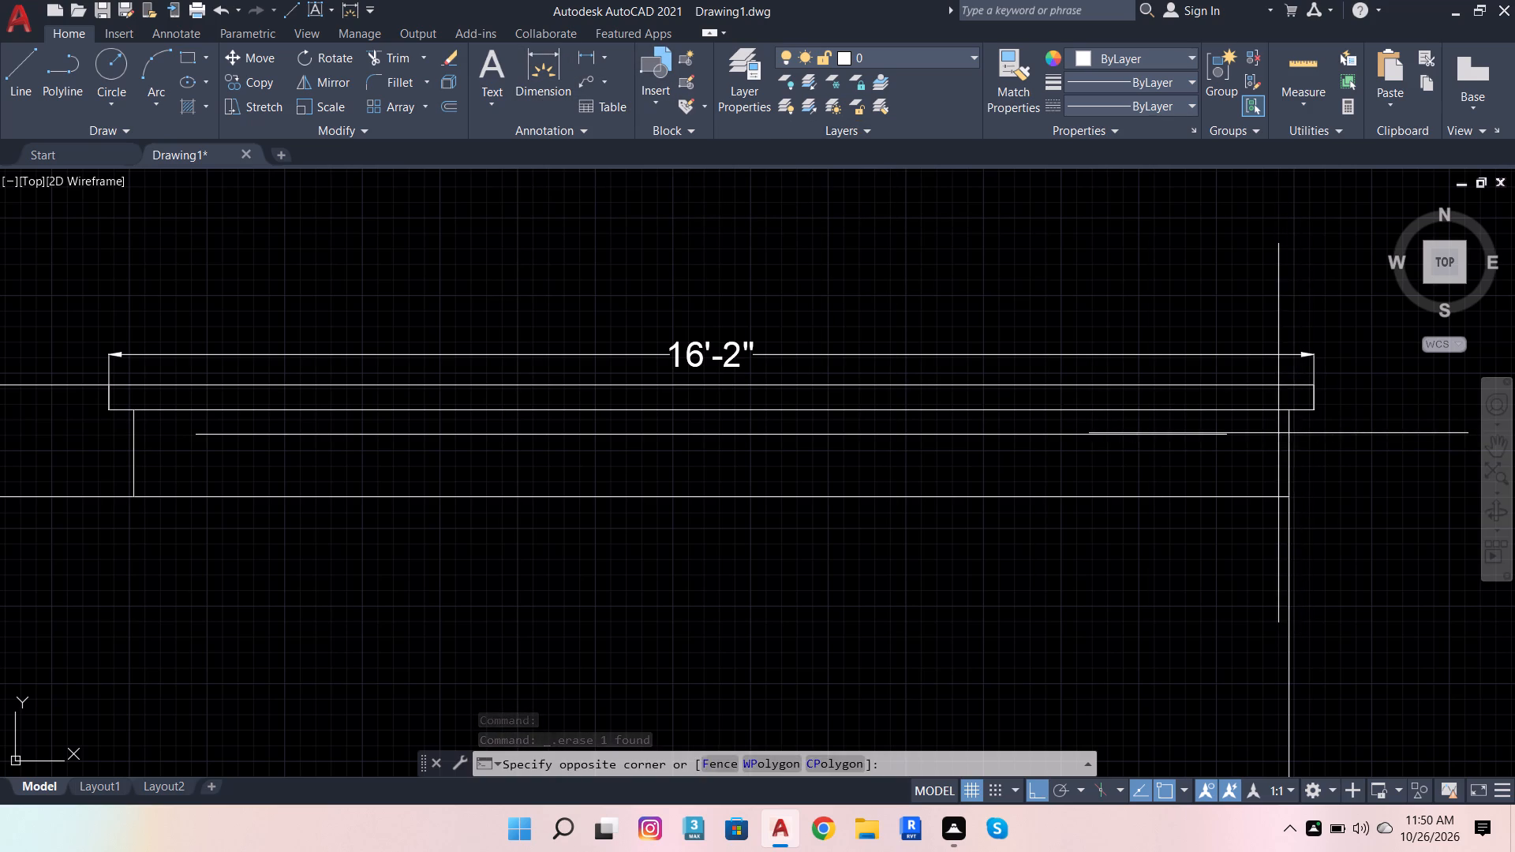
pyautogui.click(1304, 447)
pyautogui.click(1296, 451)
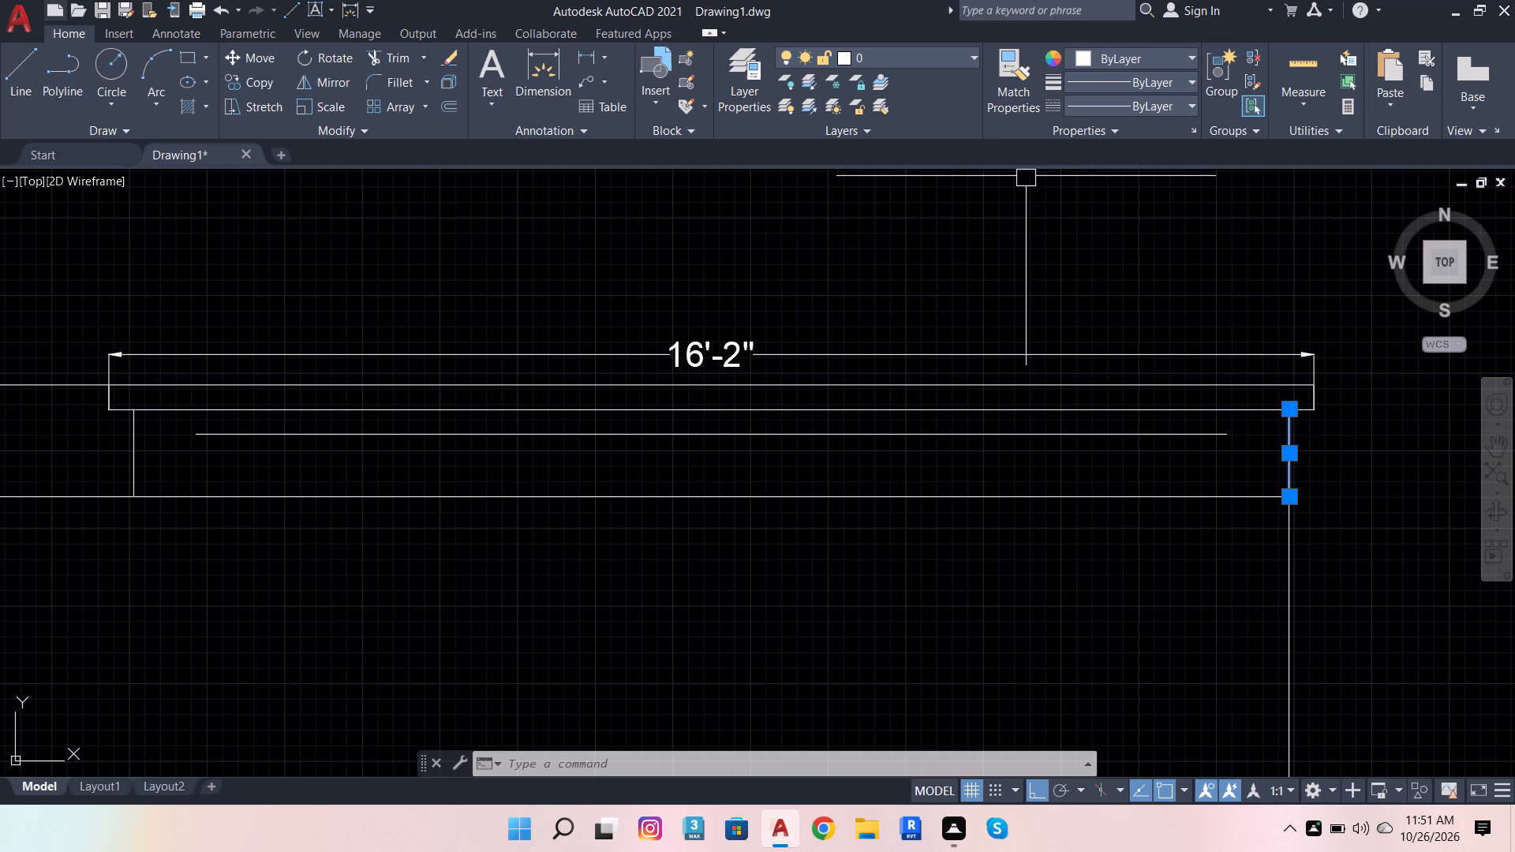
# Draw a short vertical line from the right end of the horizontal line below the slab, up past the slab's underside.
pyautogui.click(17, 58)
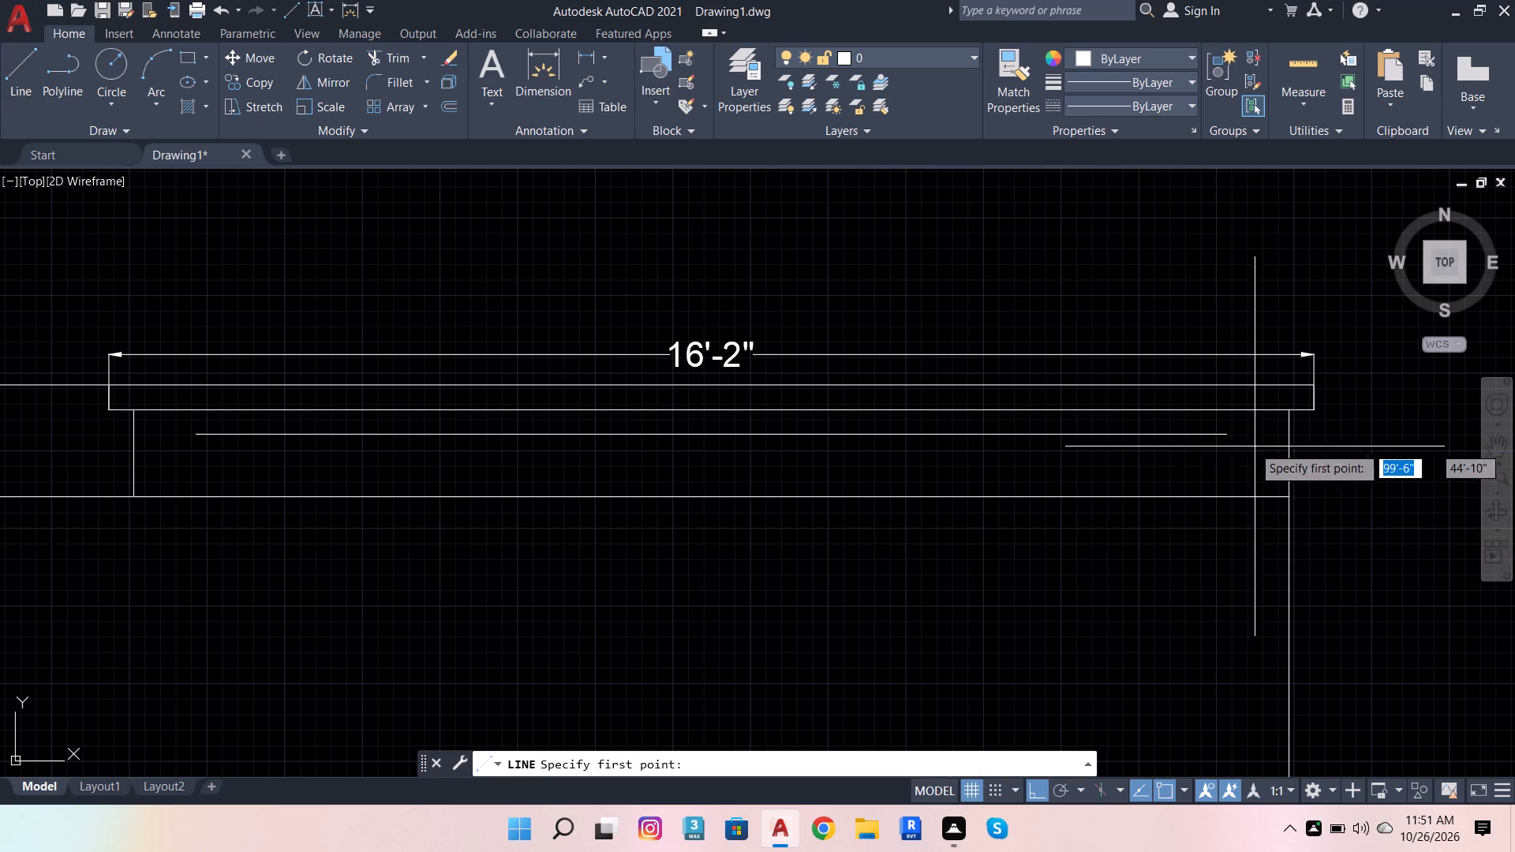
pyautogui.click(1229, 432)
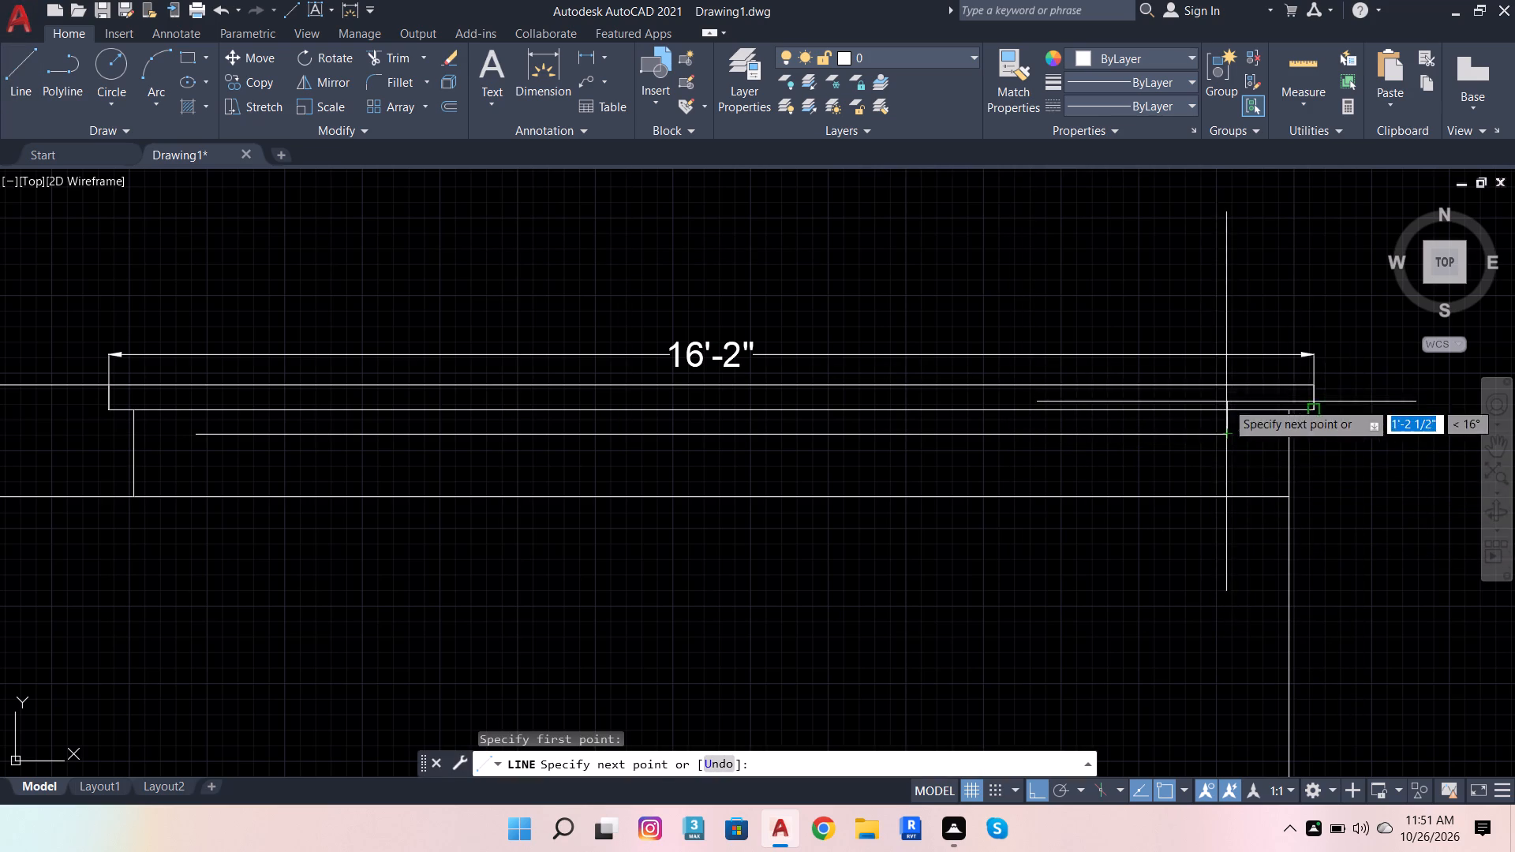
pyautogui.scroll(2, 1227, 402)
pyautogui.click(1224, 402)
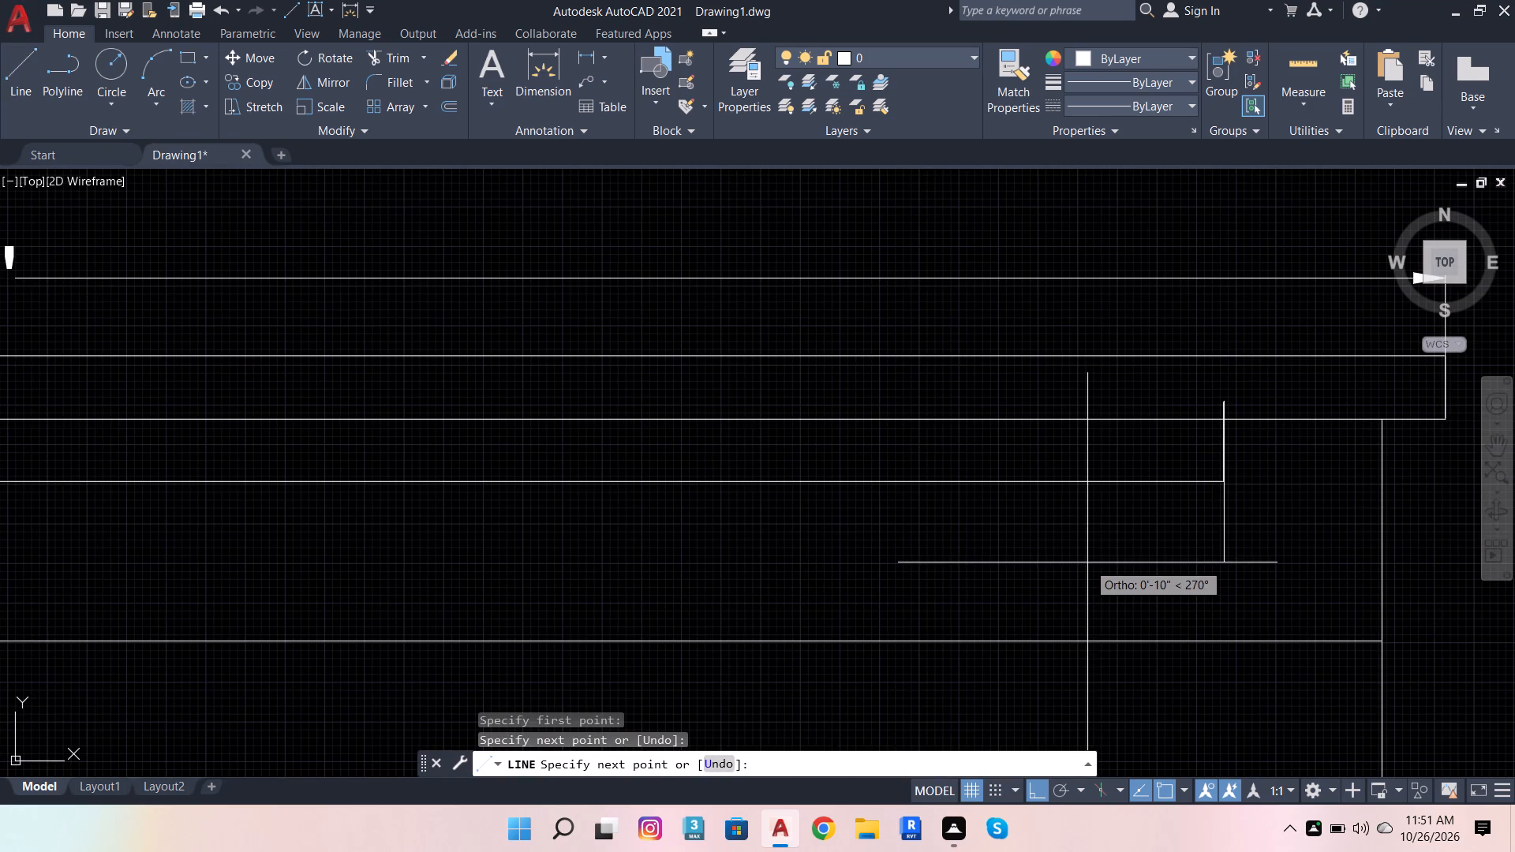
pyautogui.press('space')
# Draw a matching short vertical line from the left end of the horizontal line, up past the slab's underside.
pyautogui.scroll(-3, 1083, 562)
pyautogui.scroll(2, 402, 469)
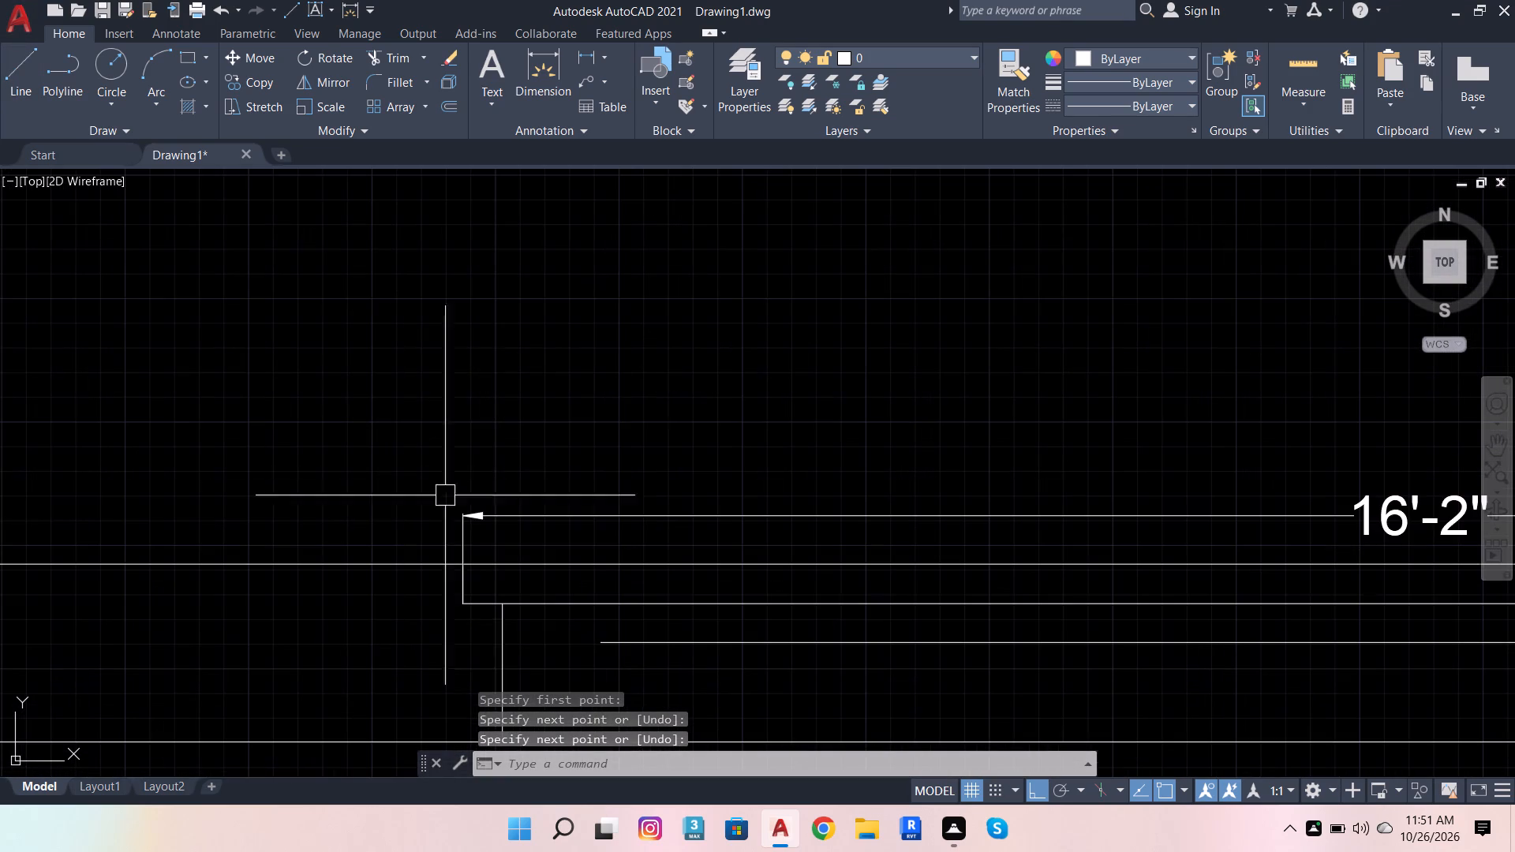
pyautogui.press('space')
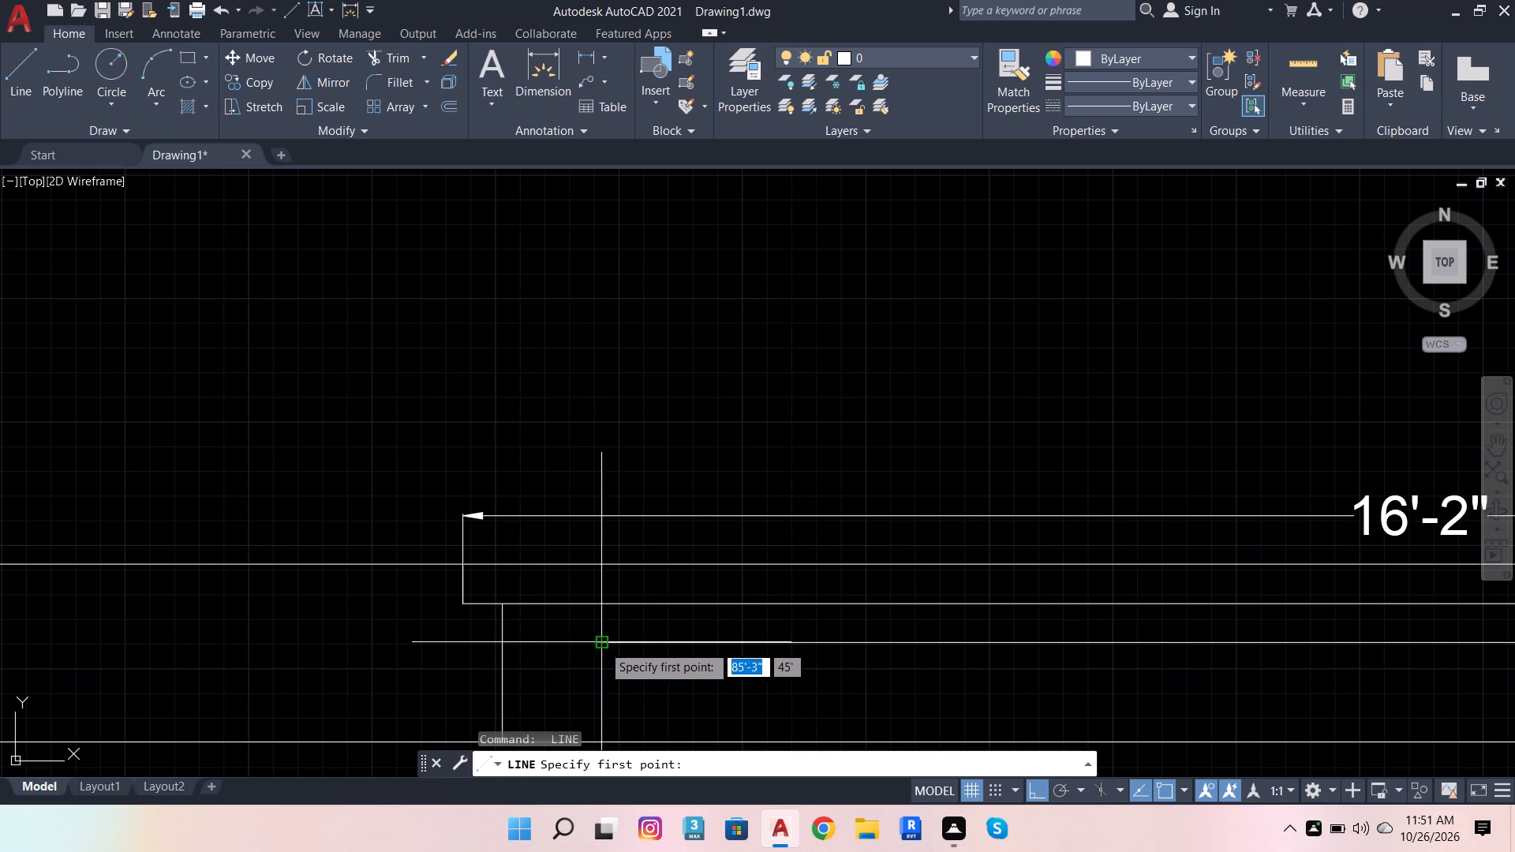
pyautogui.click(602, 645)
pyautogui.scroll(3, 599, 592)
pyautogui.click(603, 589)
pyautogui.press('space')
# Fit the left inner vertical line between the slab's underside and the parapet line below with Trim, and remove the outer left vertical line.
pyautogui.scroll(-4, 608, 565)
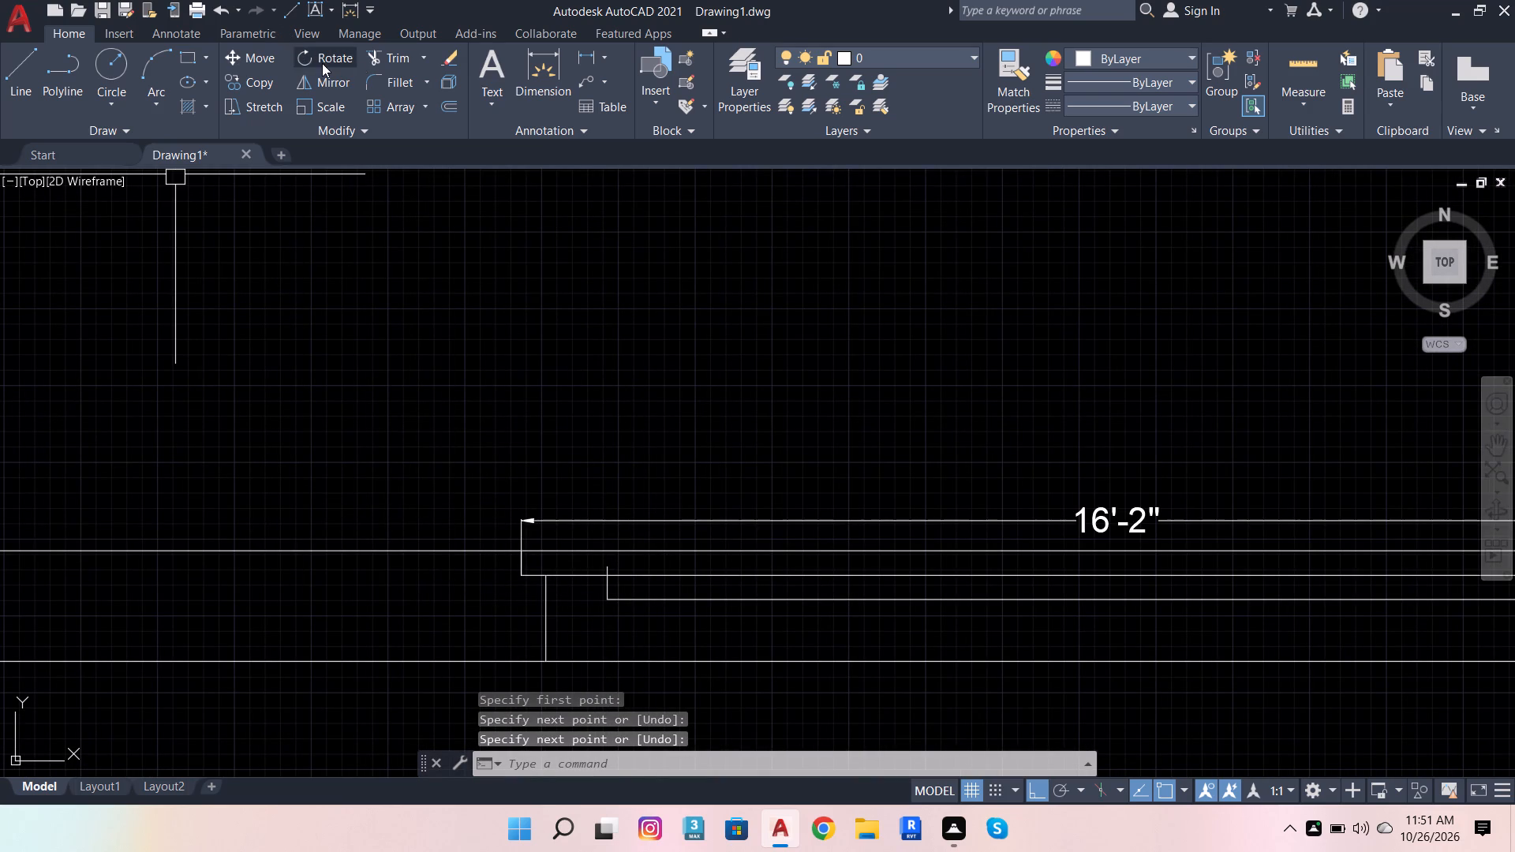
pyautogui.click(376, 63)
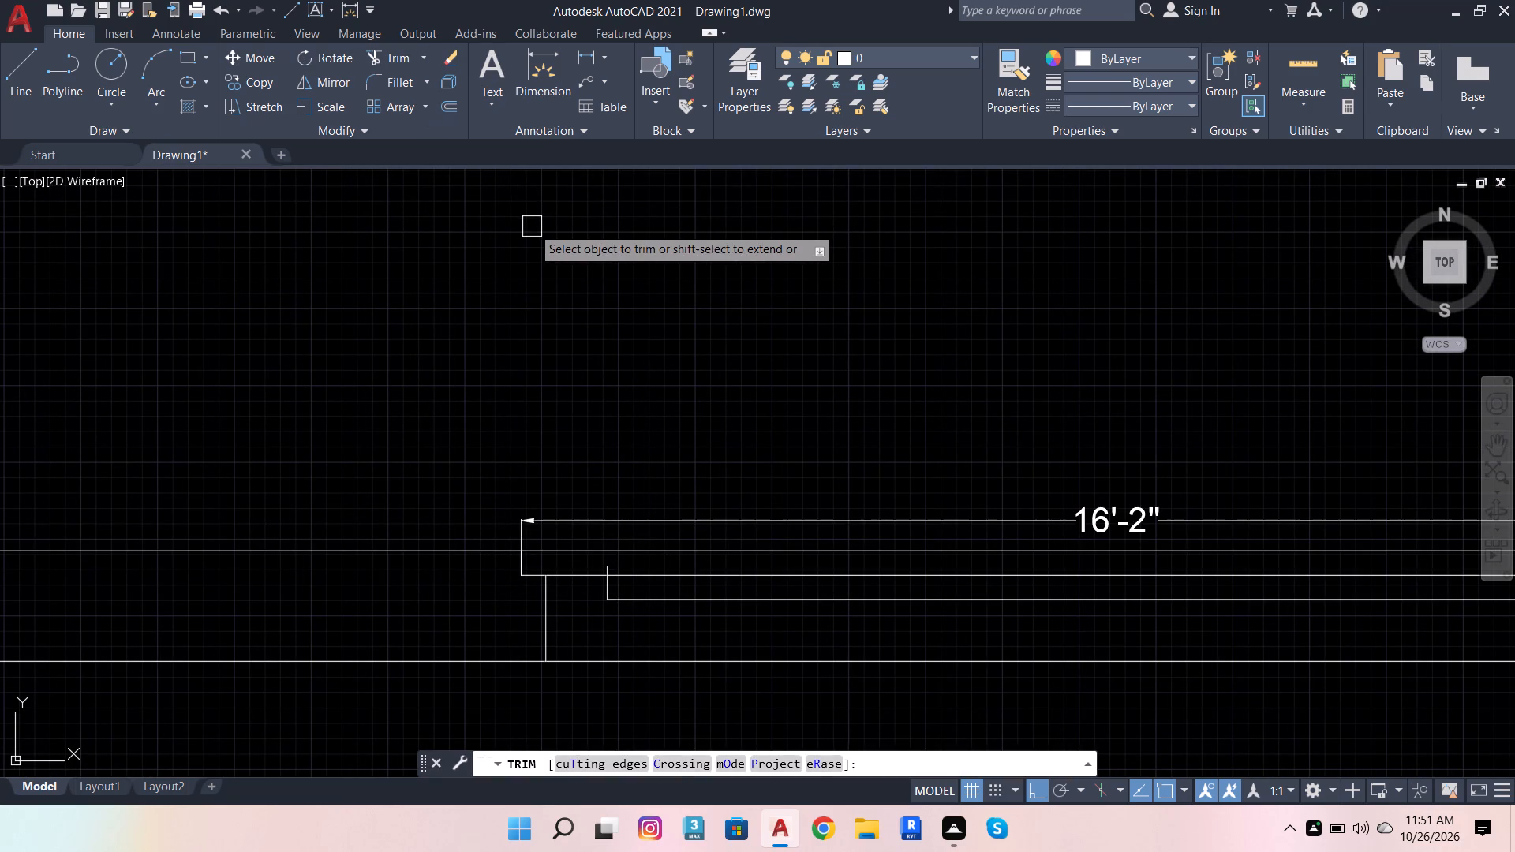
pyautogui.scroll(1, 595, 553)
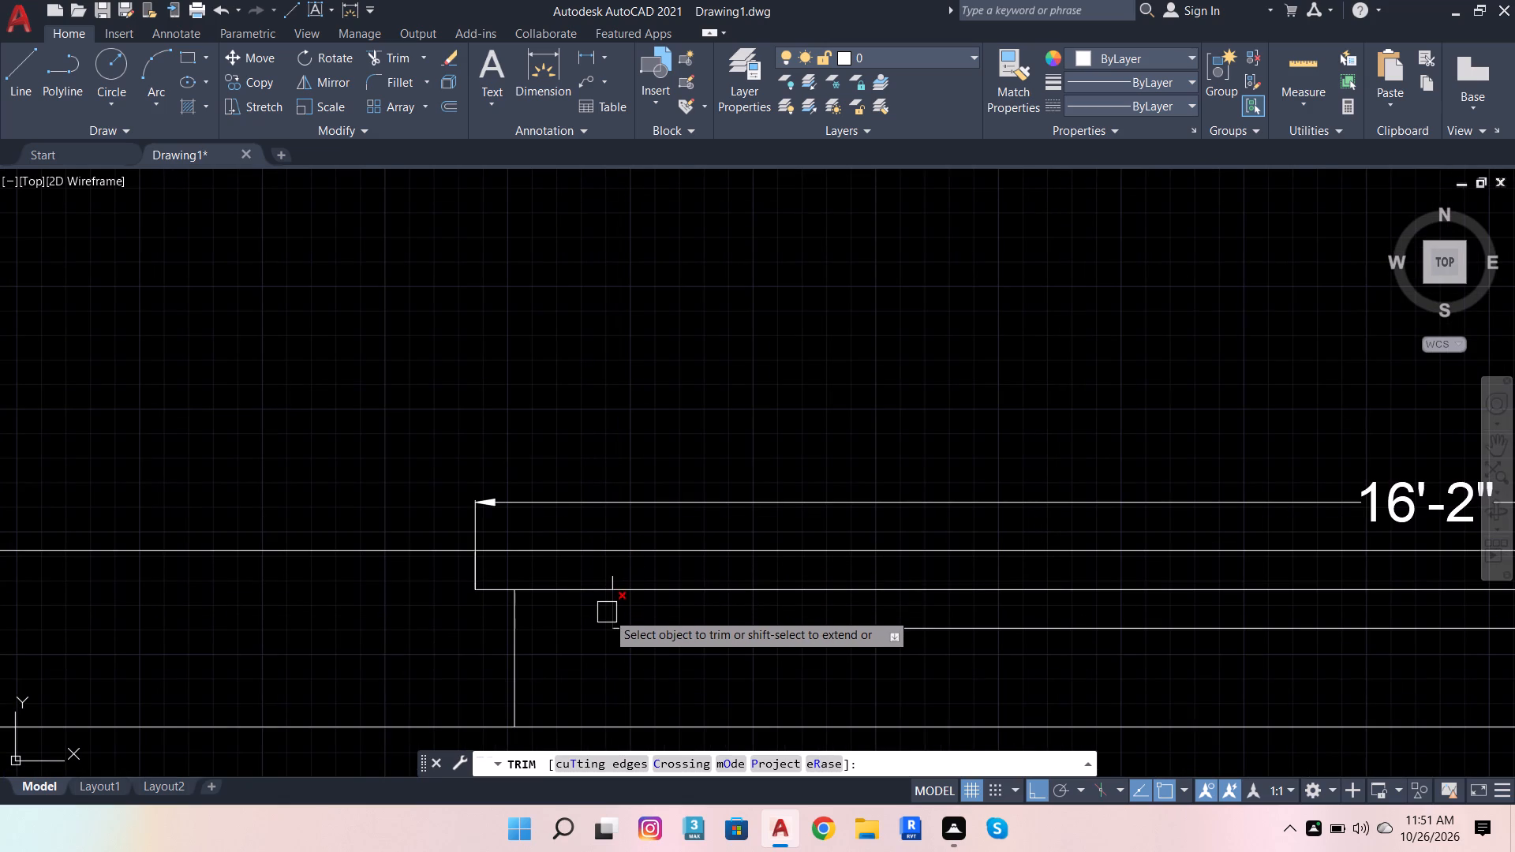
pyautogui.keyDown('shift'); pyautogui.click(607, 612); pyautogui.keyUp('shift')
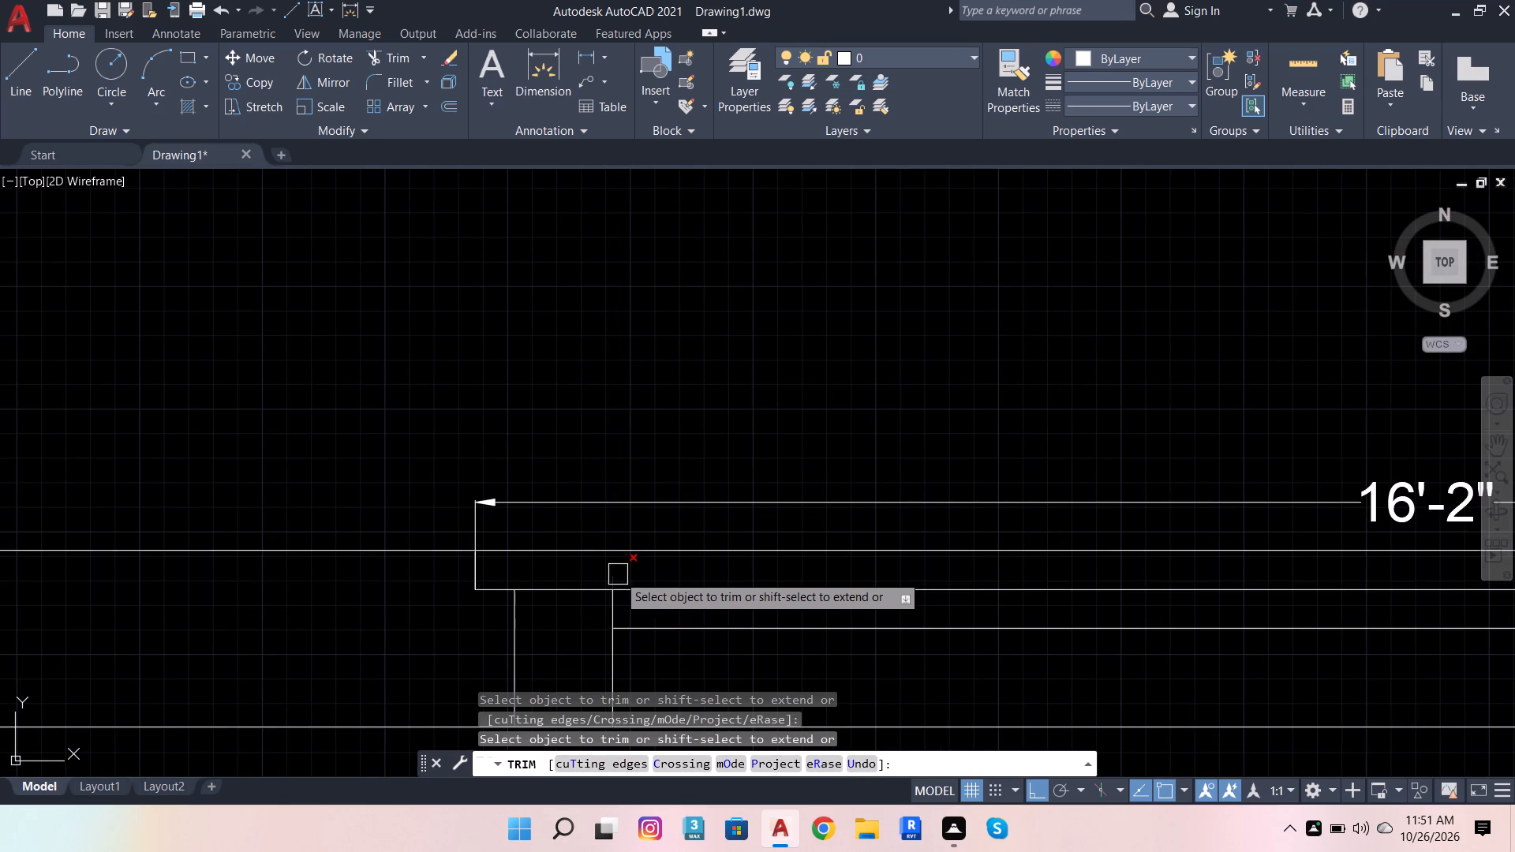
pyautogui.click(609, 575)
pyautogui.click(512, 625)
# Extend the right inner vertical line down to the parapet line and trim its top at the slab's underside.
pyautogui.scroll(-1, 529, 610)
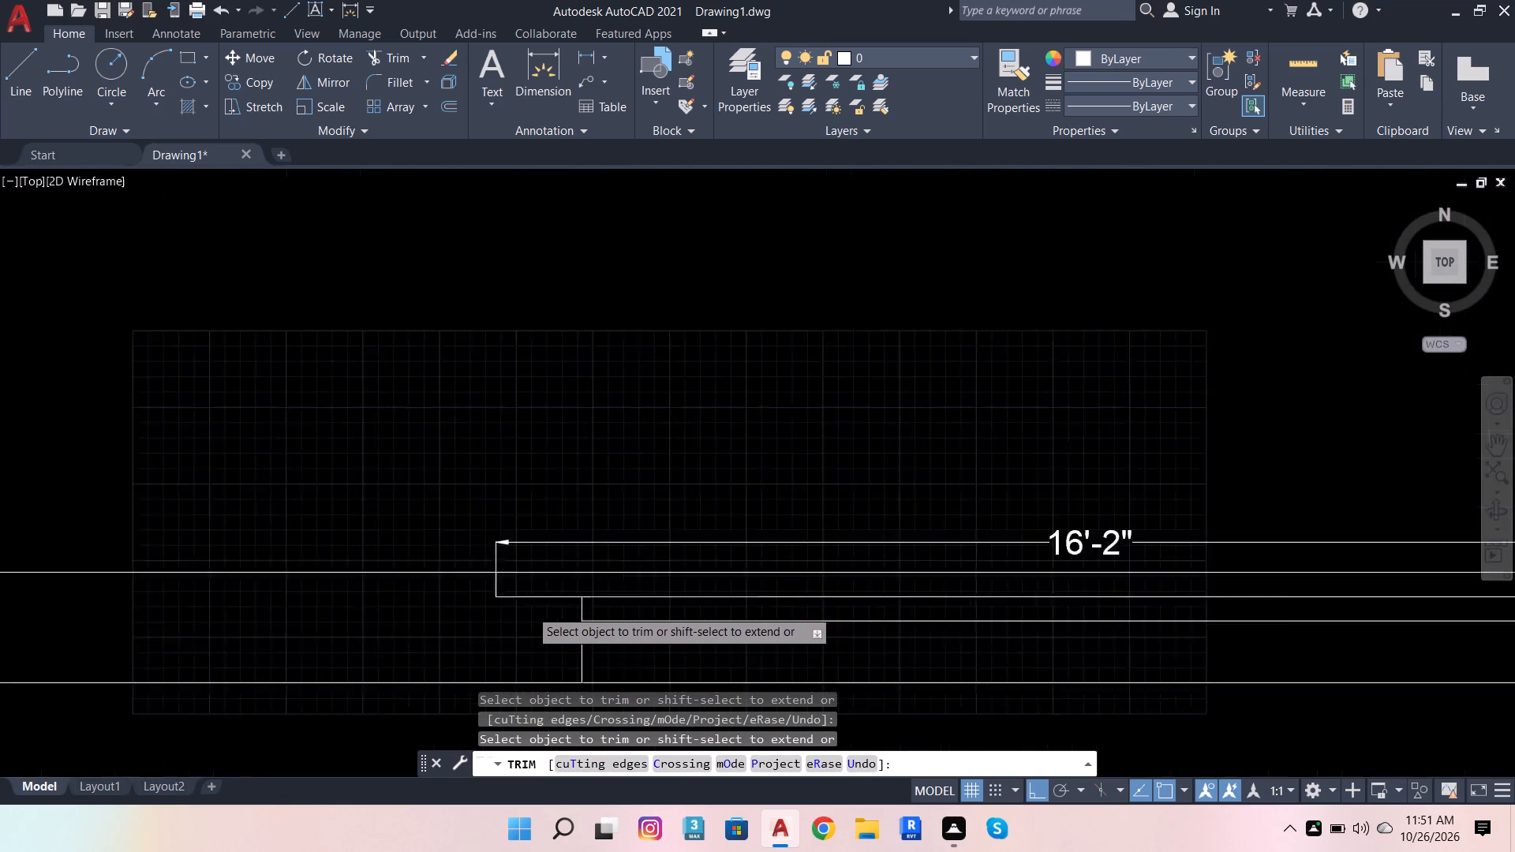
pyautogui.scroll(-2, 528, 611)
pyautogui.scroll(3, 963, 621)
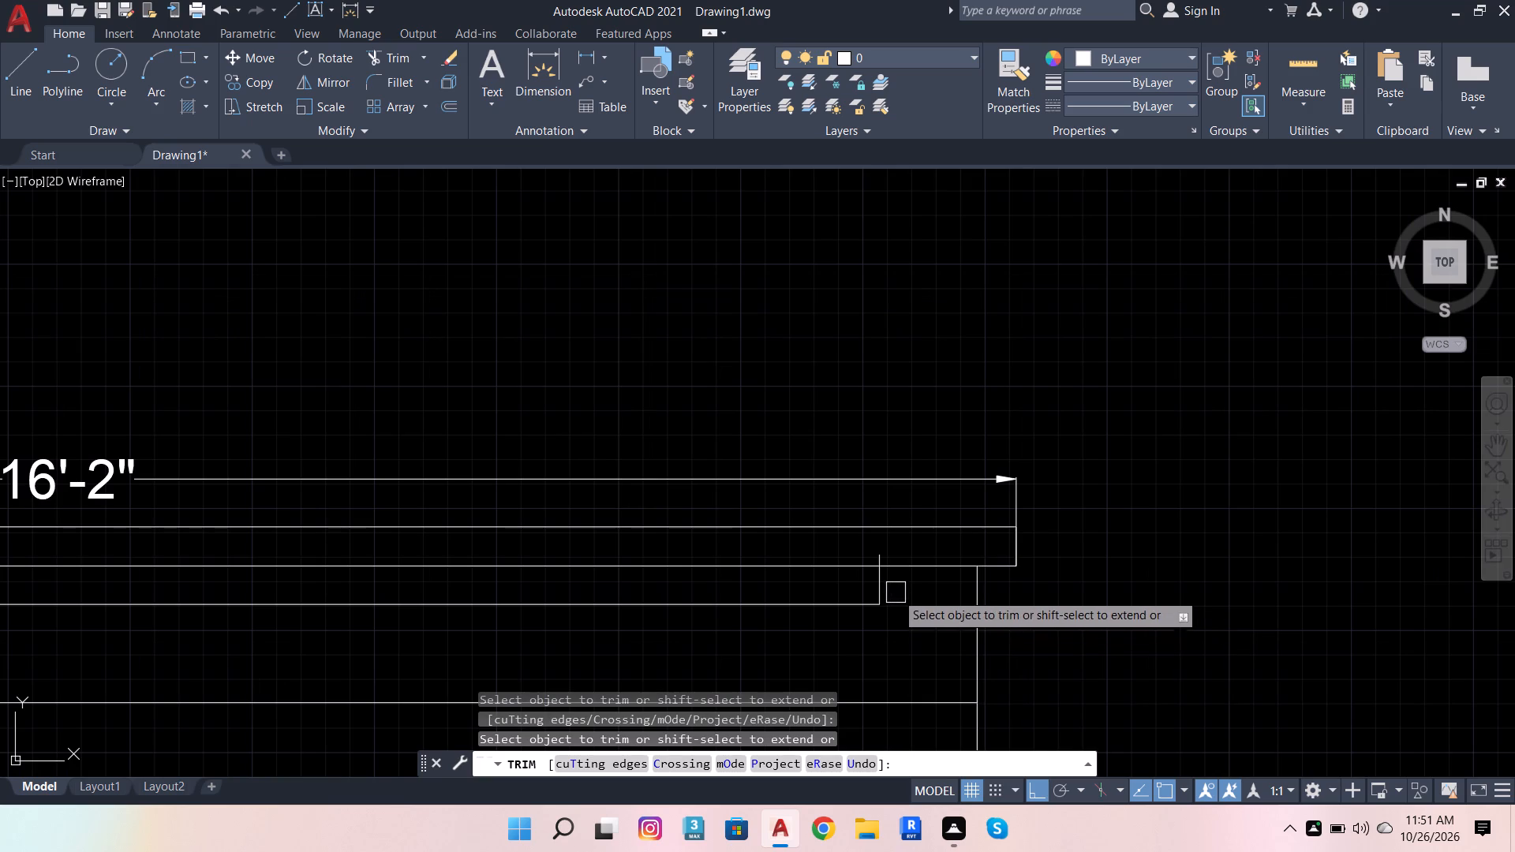
pyautogui.keyDown('shift'); pyautogui.click(882, 589); pyautogui.keyUp('shift')
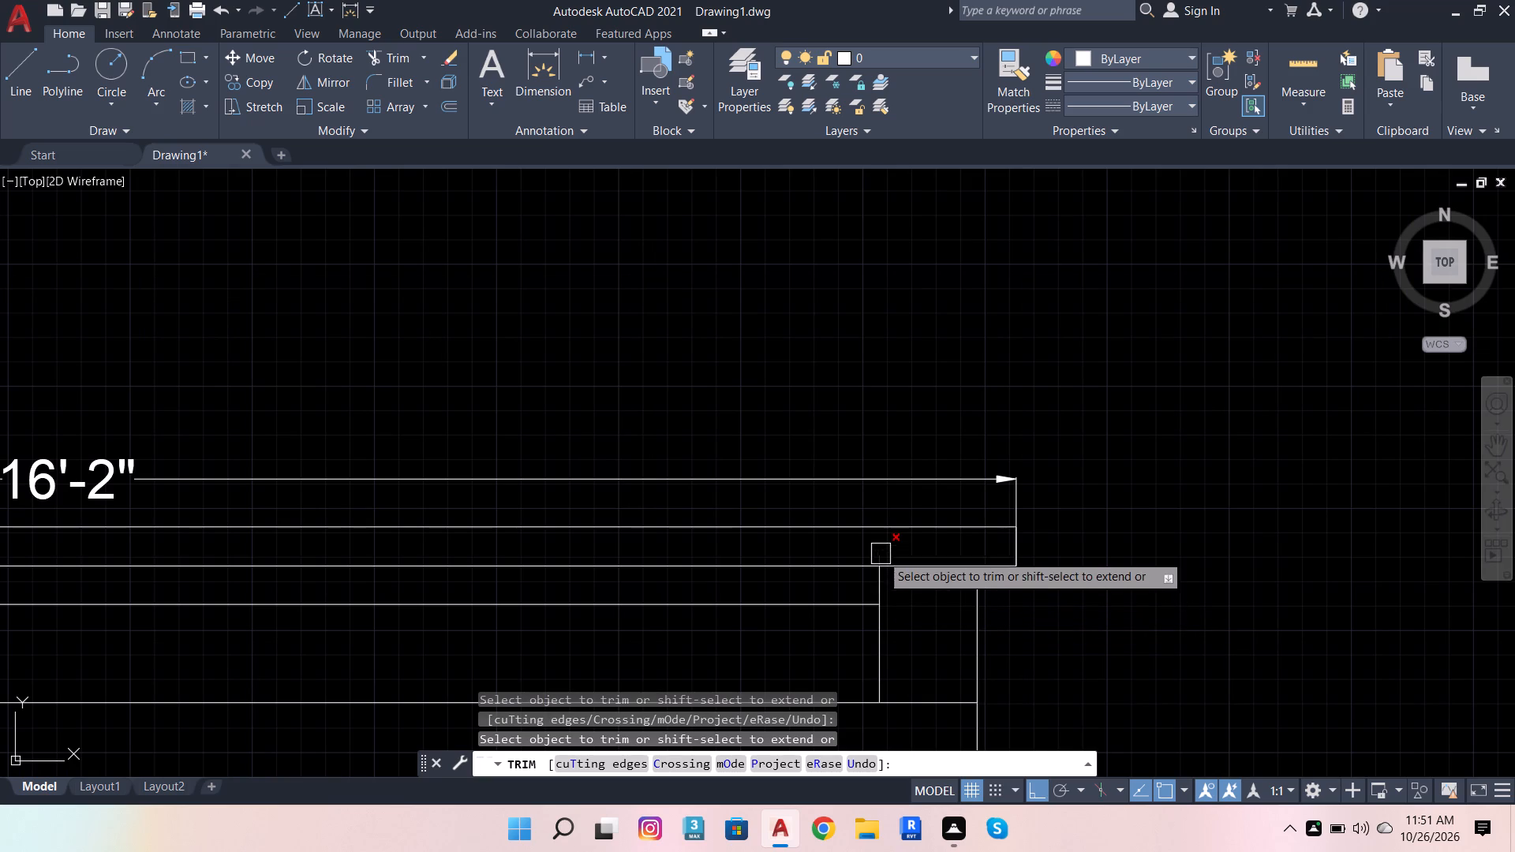
pyautogui.click(885, 552)
# Remove the horizontal line between the two inner vertical lines below the slab.
pyautogui.scroll(-2, 908, 619)
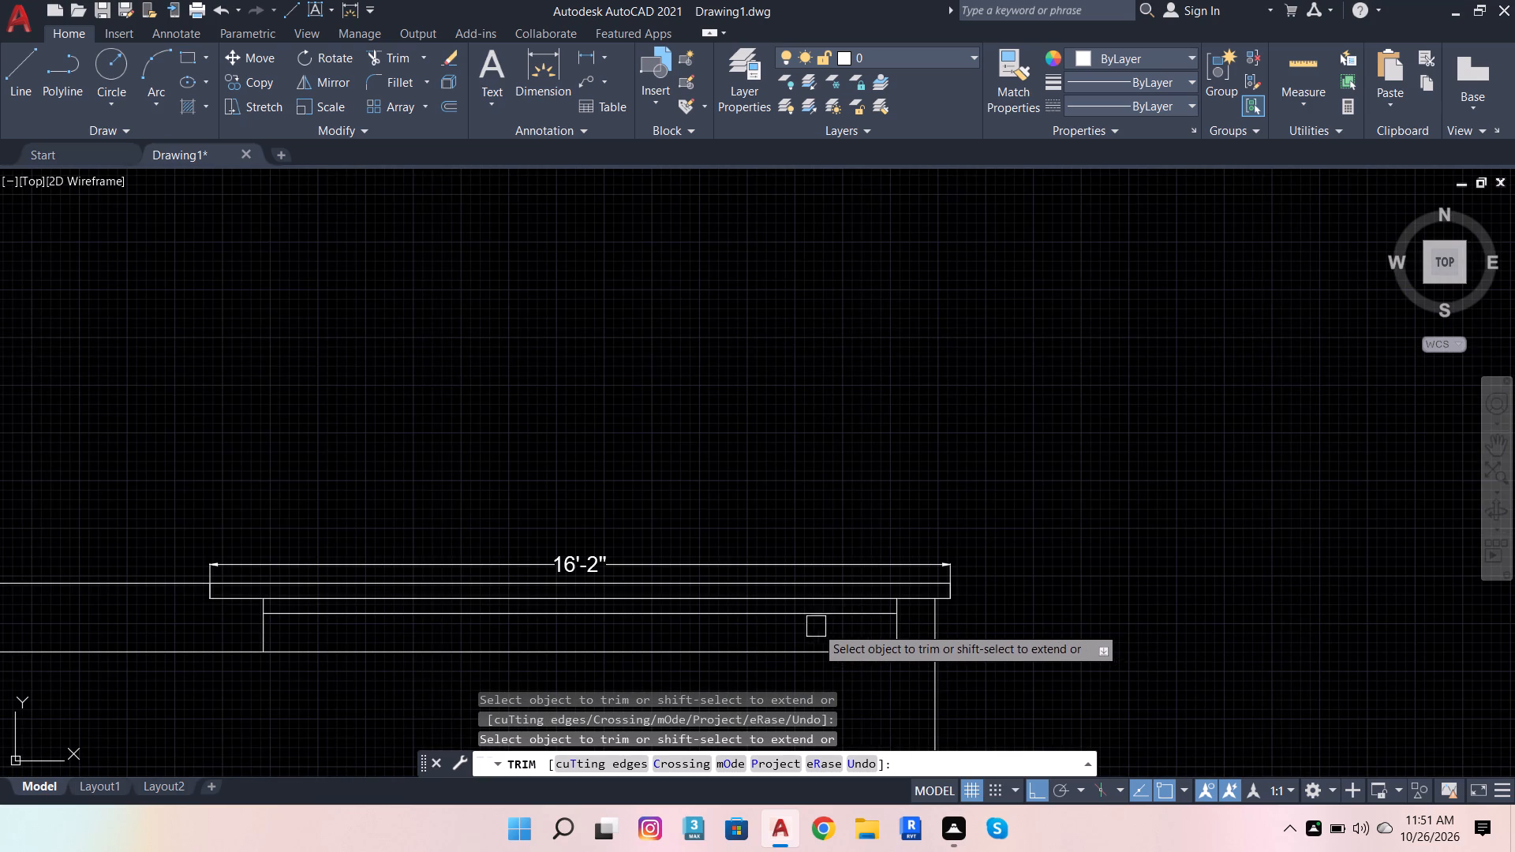
pyautogui.scroll(2, 907, 619)
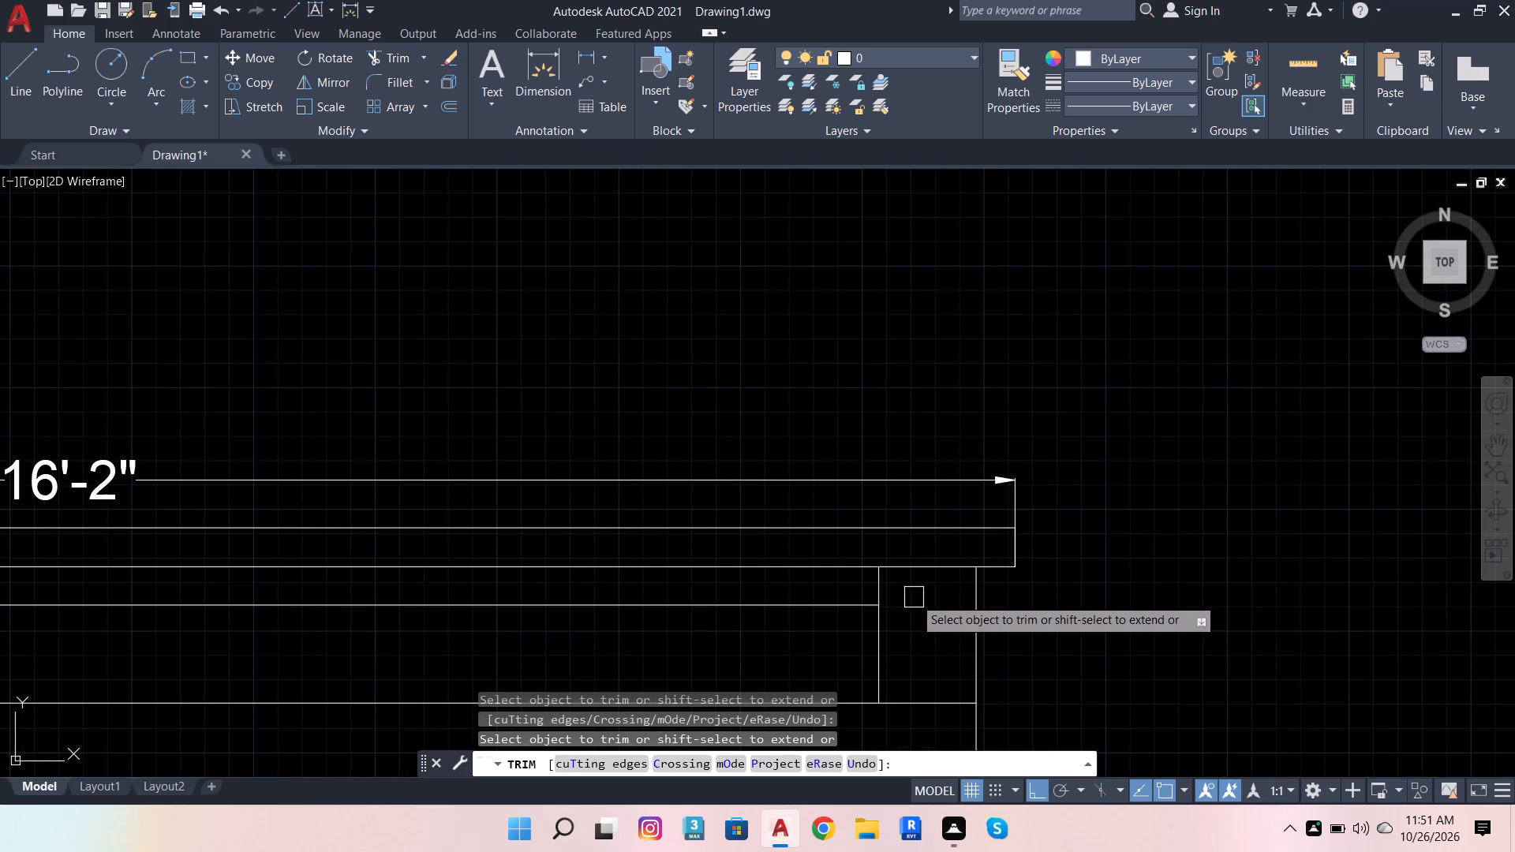
pyautogui.scroll(-2, 922, 619)
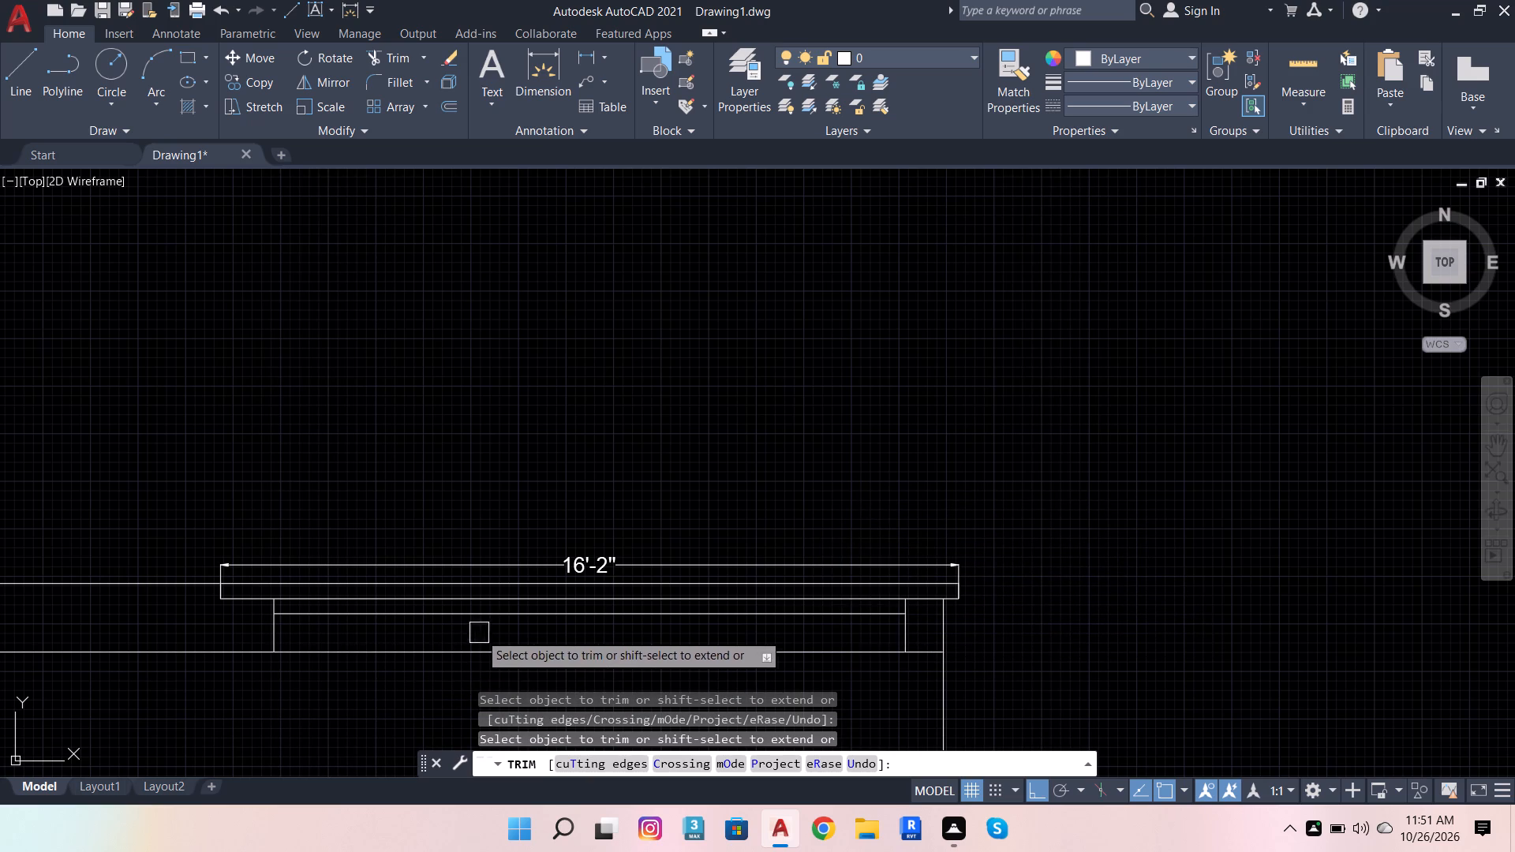
pyautogui.click(431, 619)
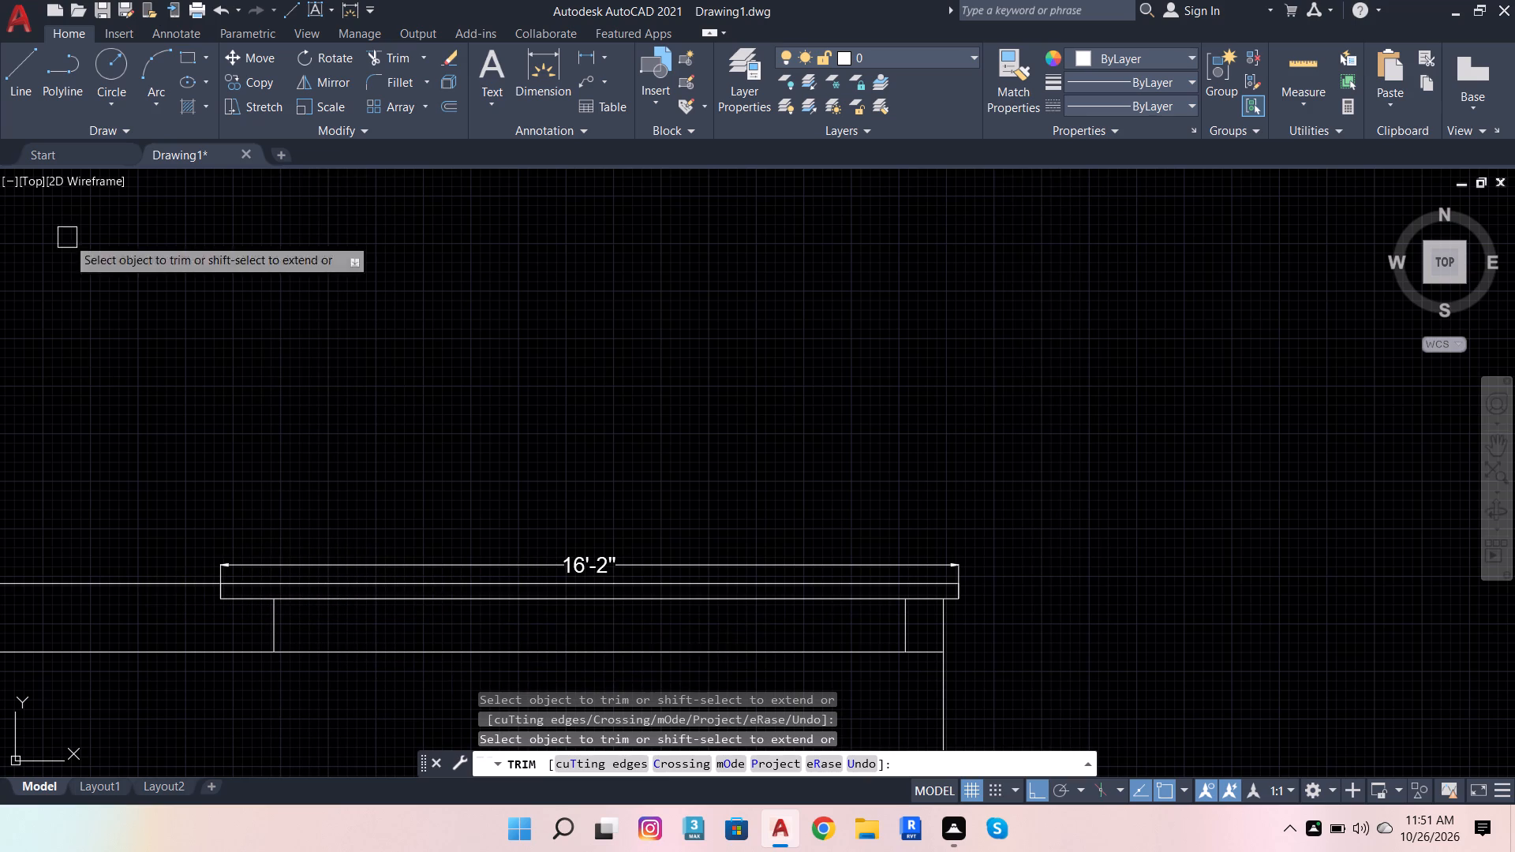
# Dimension the distance between the bases of the two vertical lines, placing the dimension well above the 16'-2" one.
pyautogui.click(546, 69)
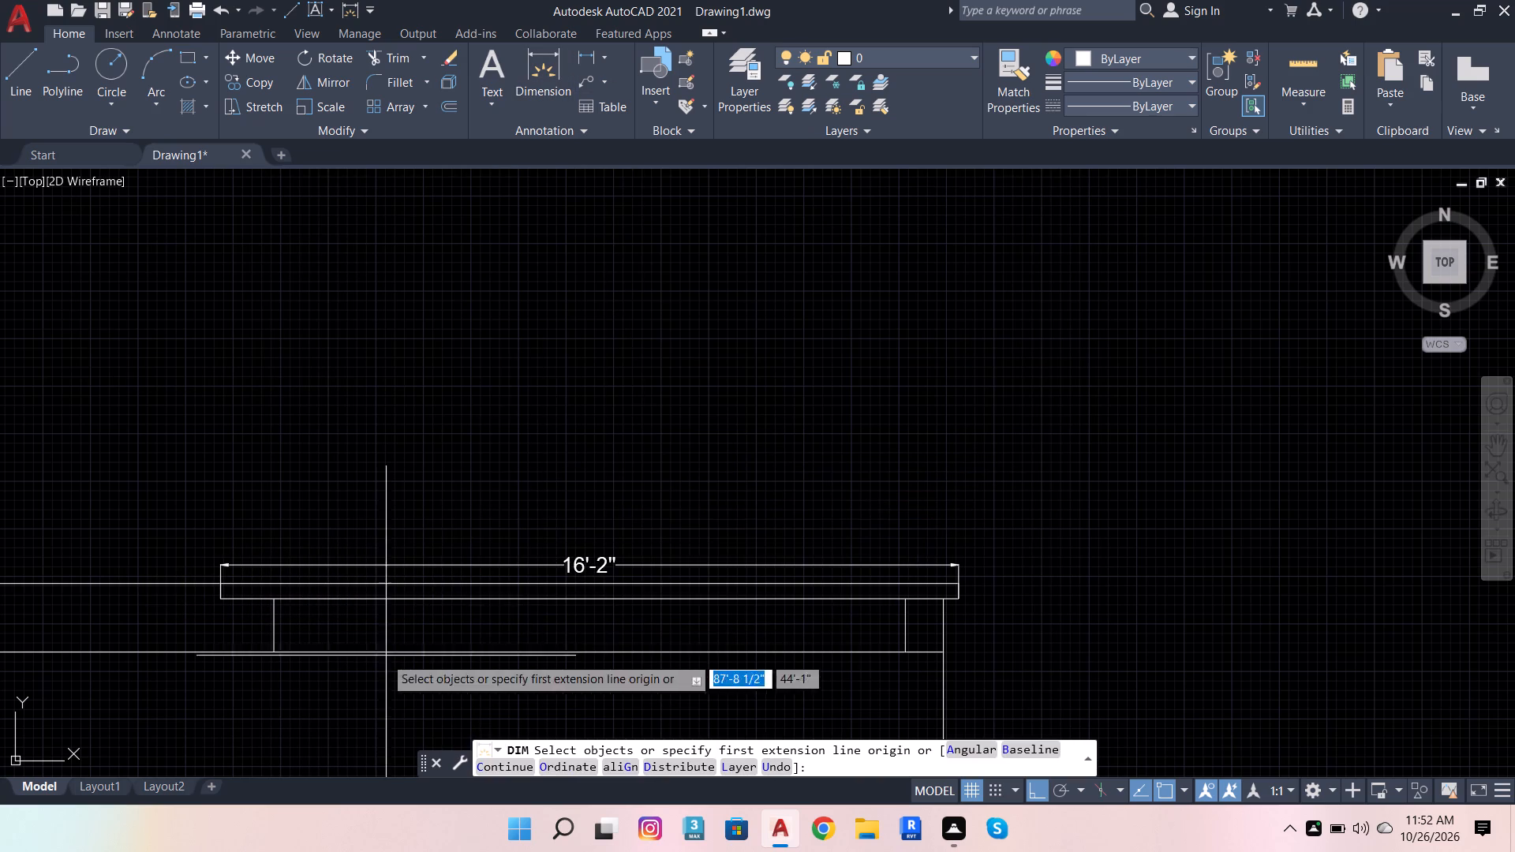
pyautogui.moveTo(275, 649); pyautogui.dragTo(282, 648)
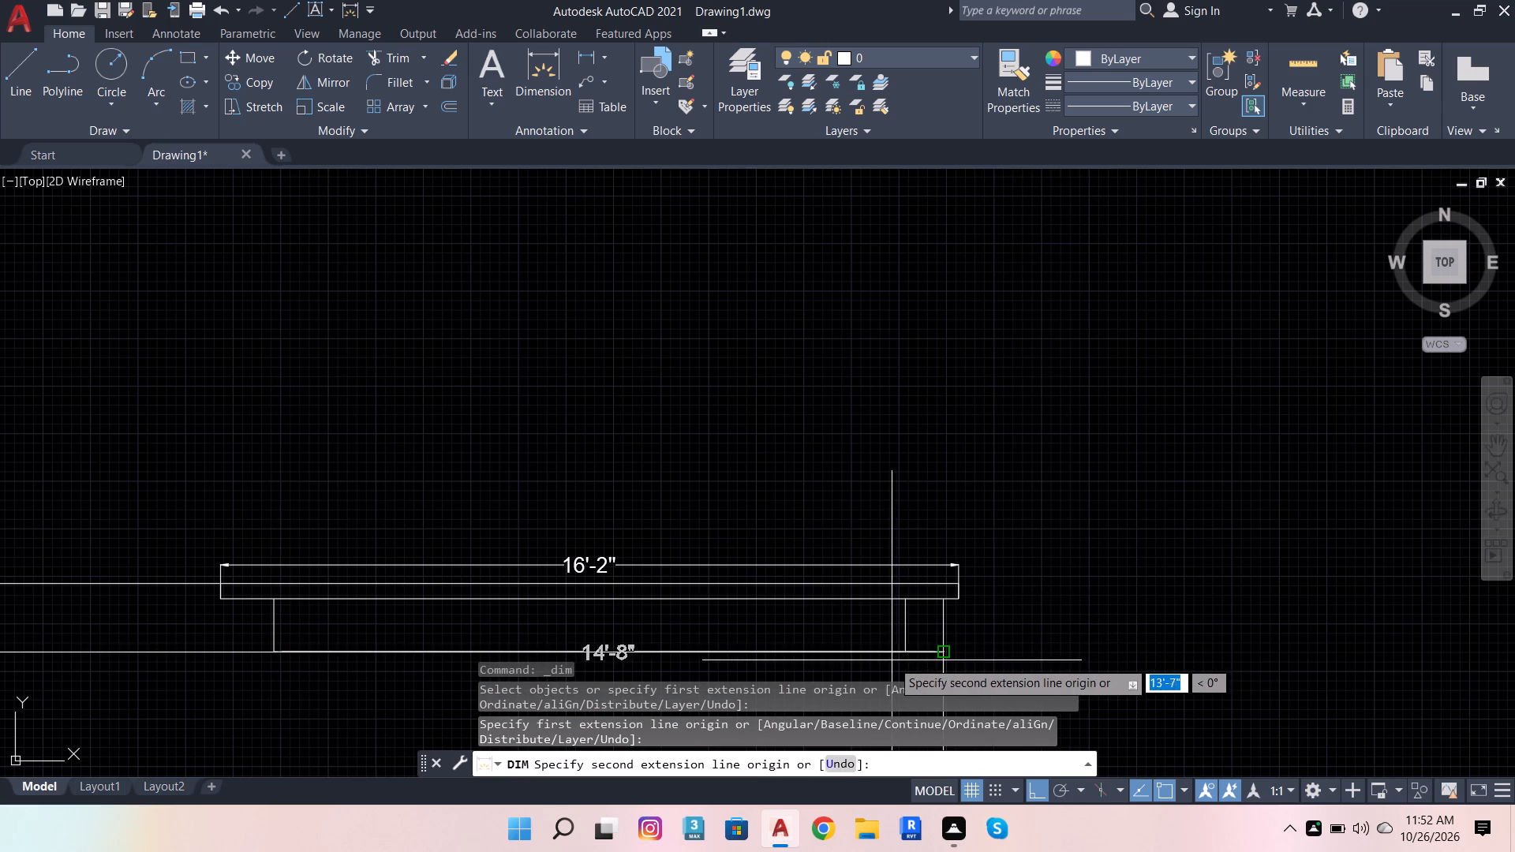
pyautogui.click(904, 653)
pyautogui.click(879, 432)
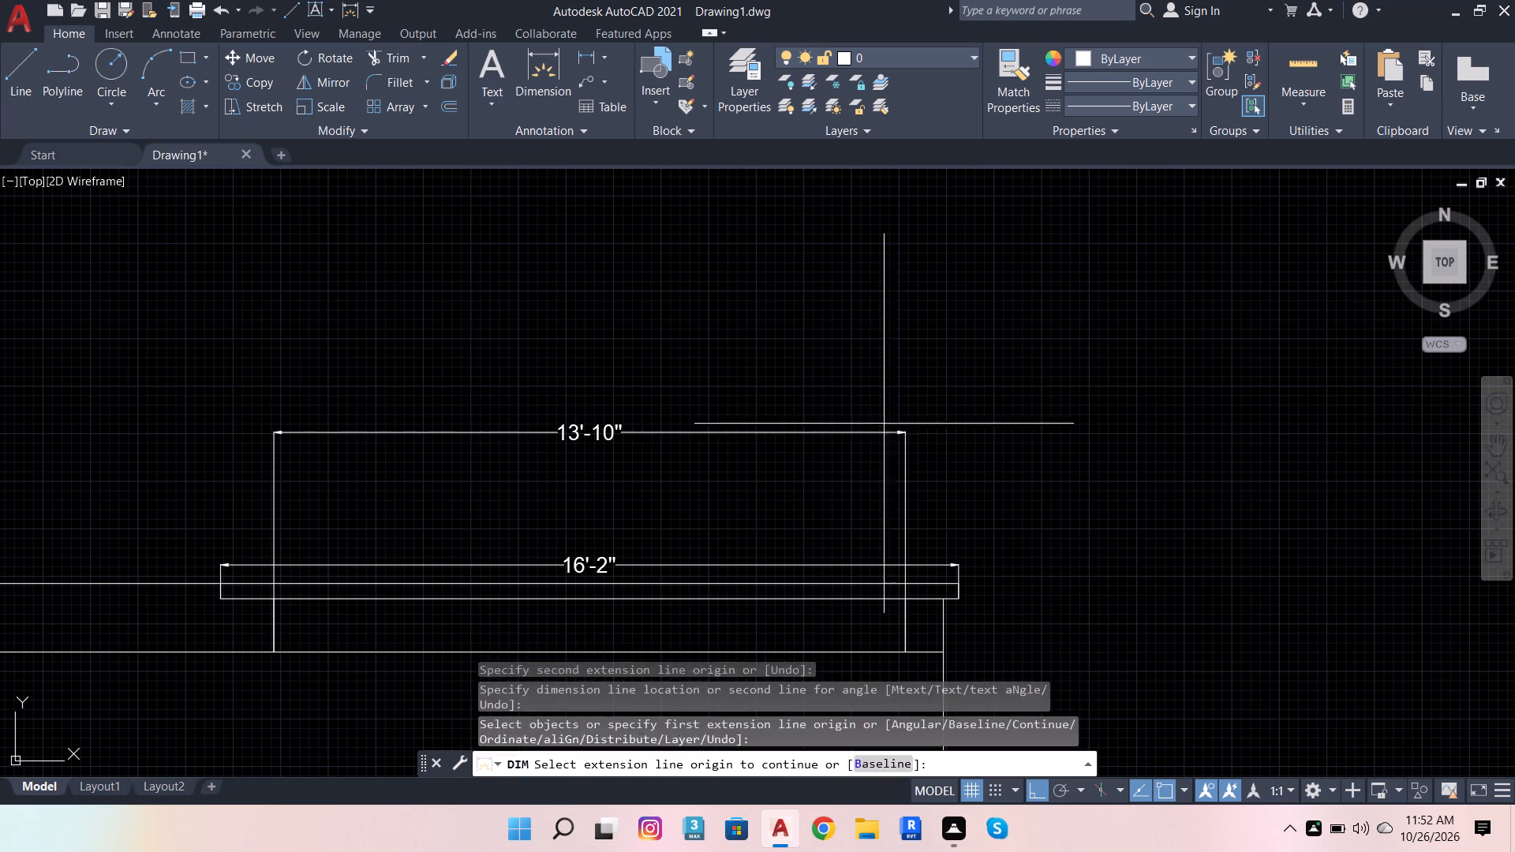
pyautogui.press('Escape')
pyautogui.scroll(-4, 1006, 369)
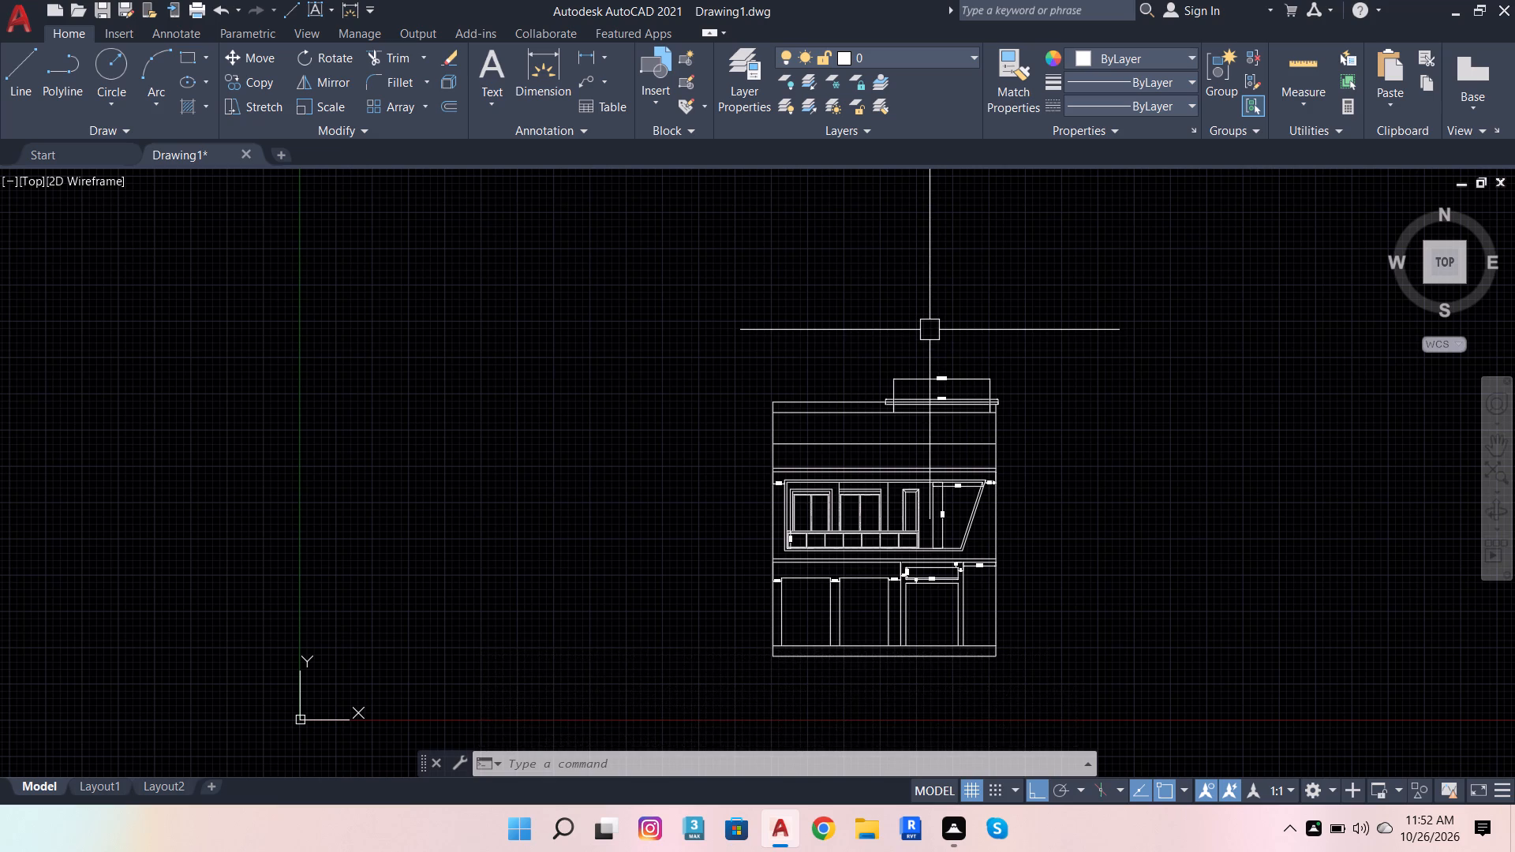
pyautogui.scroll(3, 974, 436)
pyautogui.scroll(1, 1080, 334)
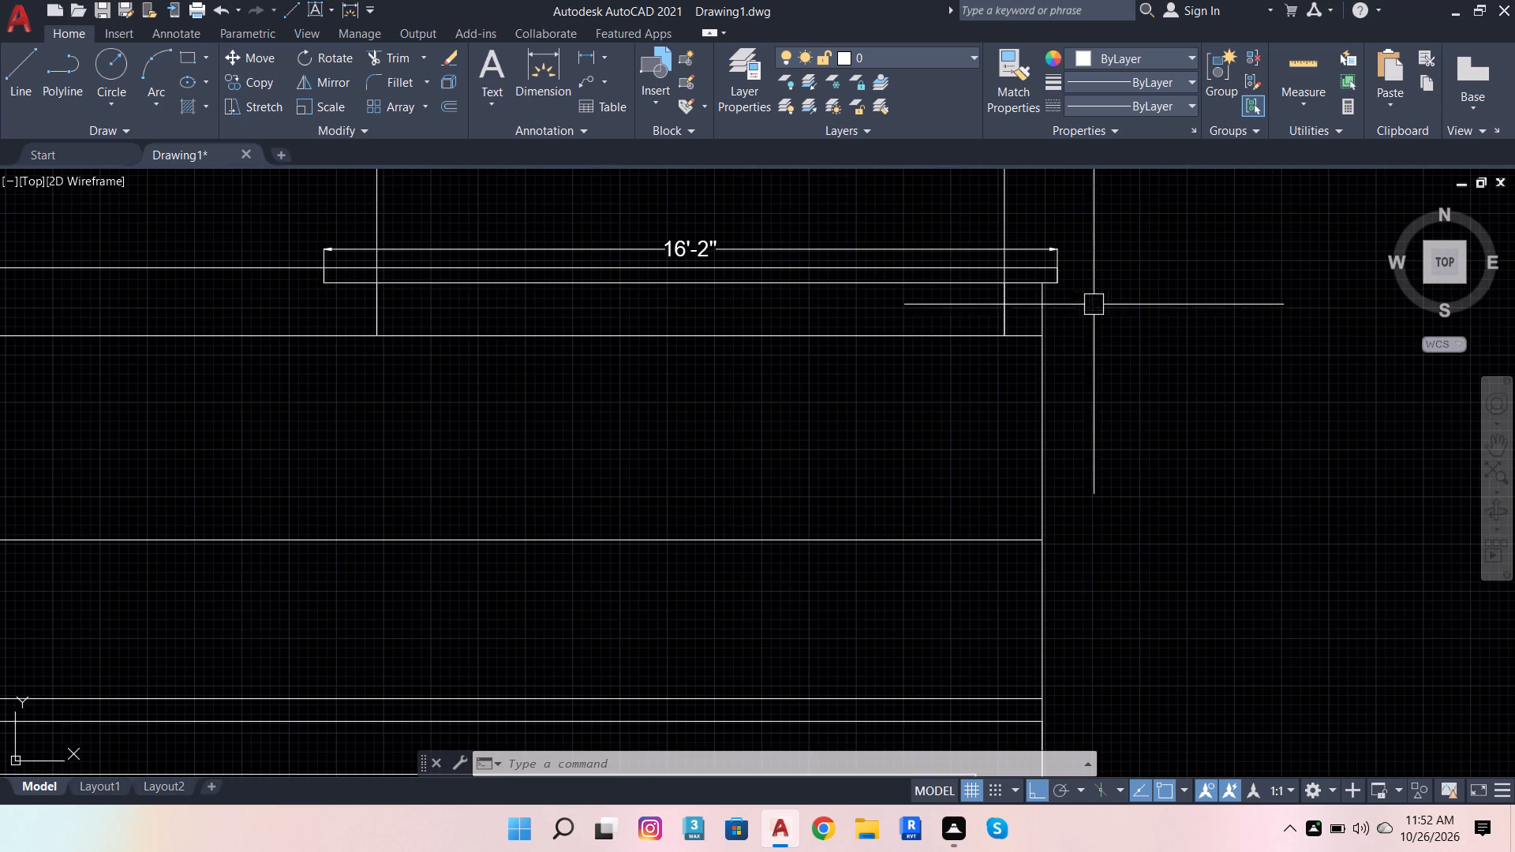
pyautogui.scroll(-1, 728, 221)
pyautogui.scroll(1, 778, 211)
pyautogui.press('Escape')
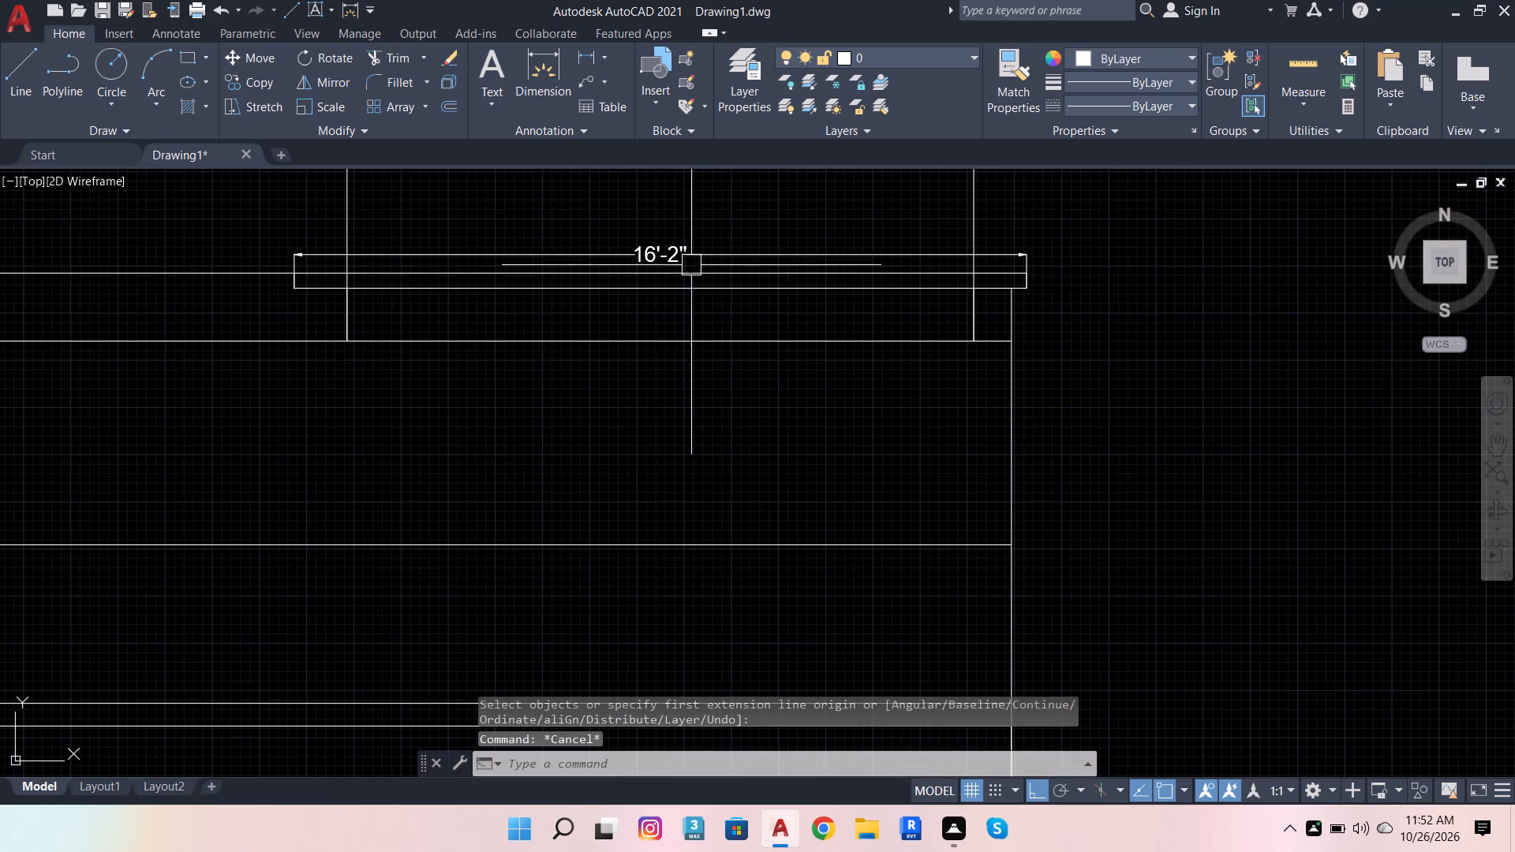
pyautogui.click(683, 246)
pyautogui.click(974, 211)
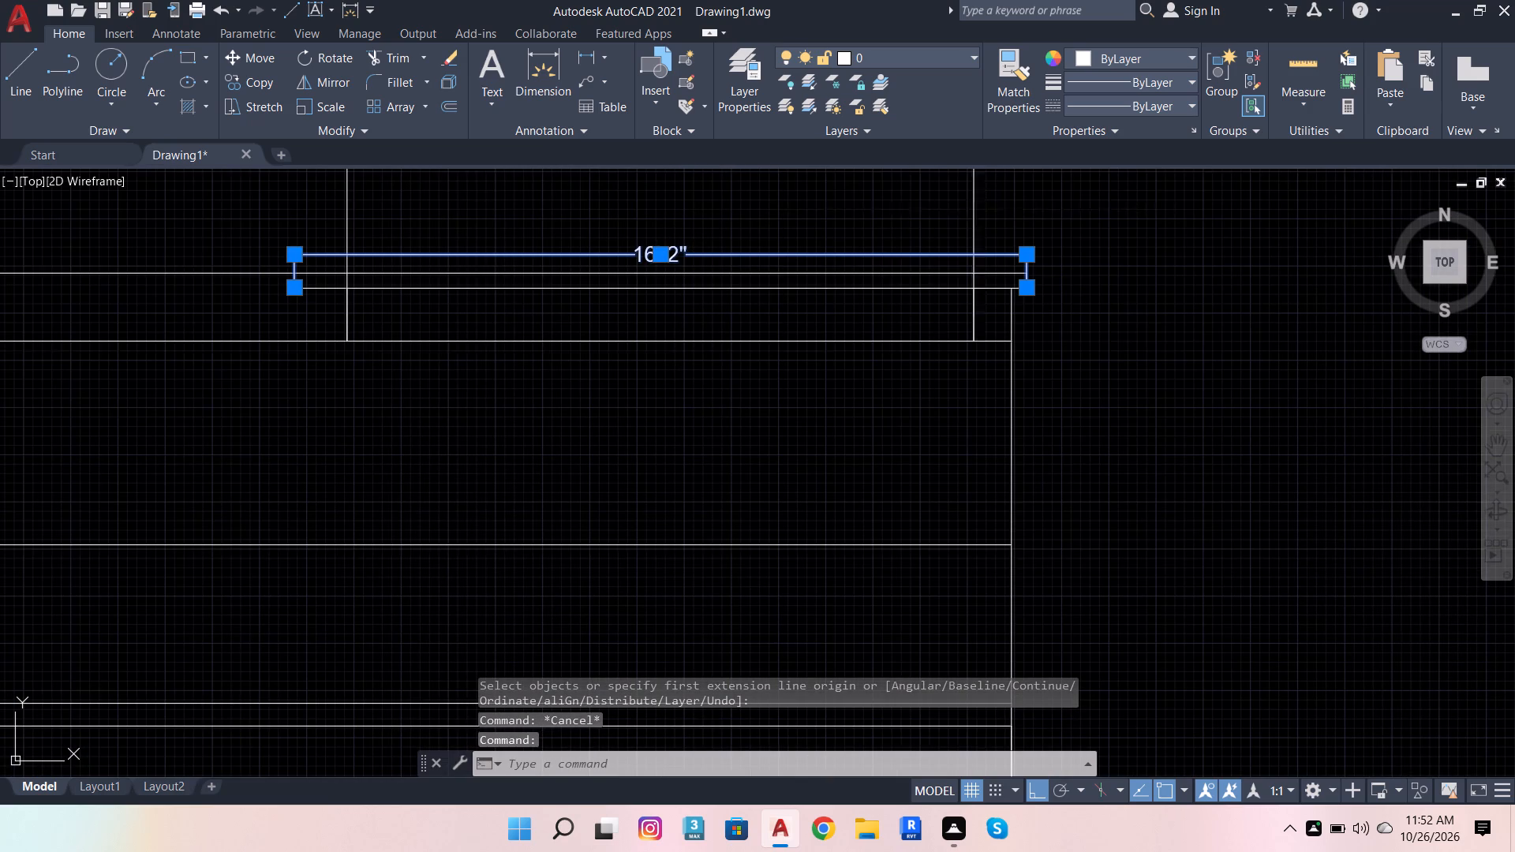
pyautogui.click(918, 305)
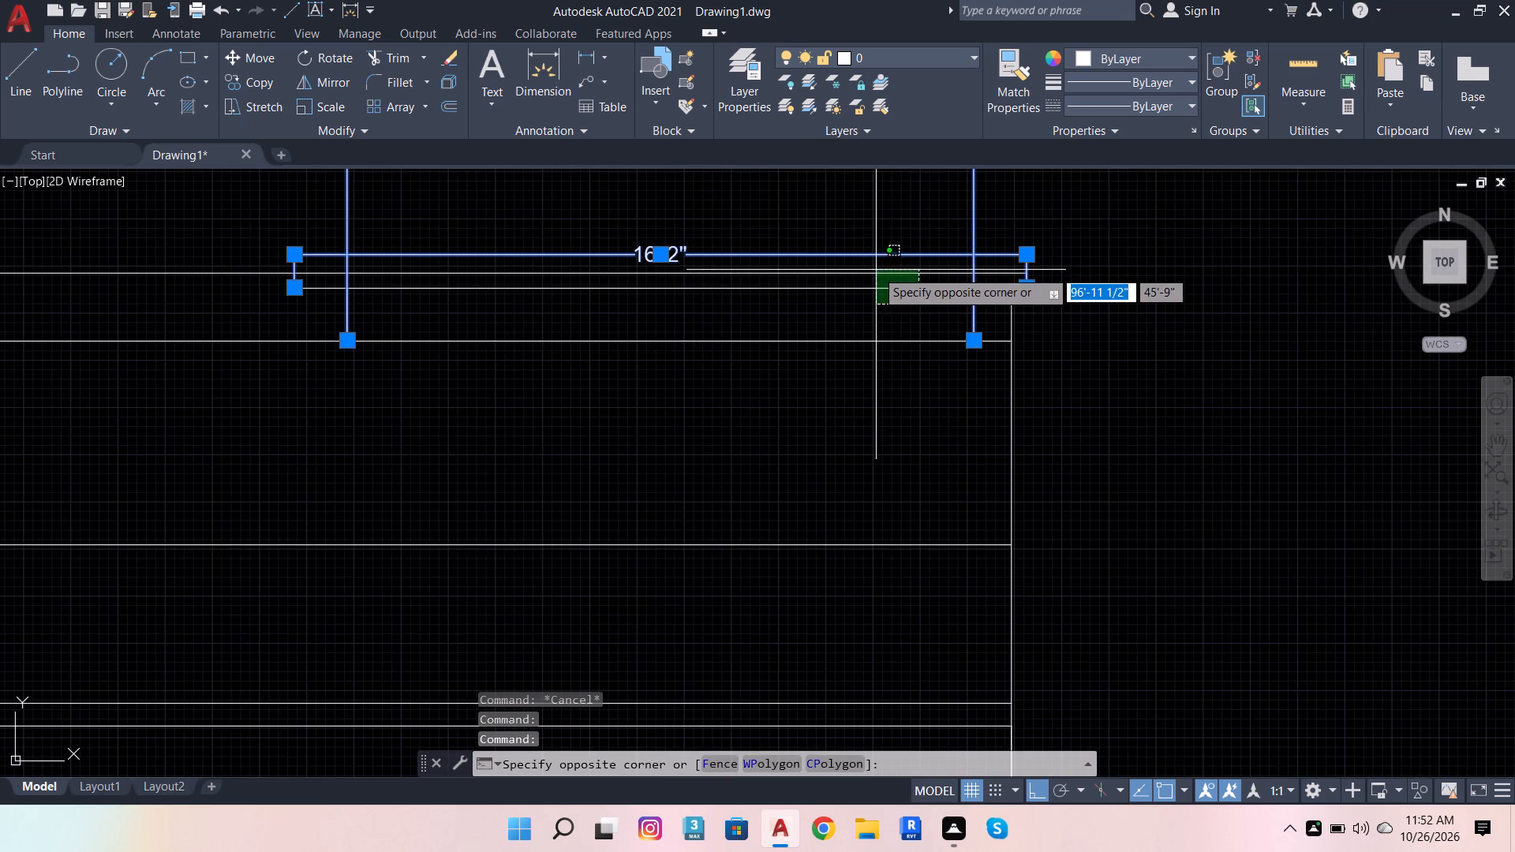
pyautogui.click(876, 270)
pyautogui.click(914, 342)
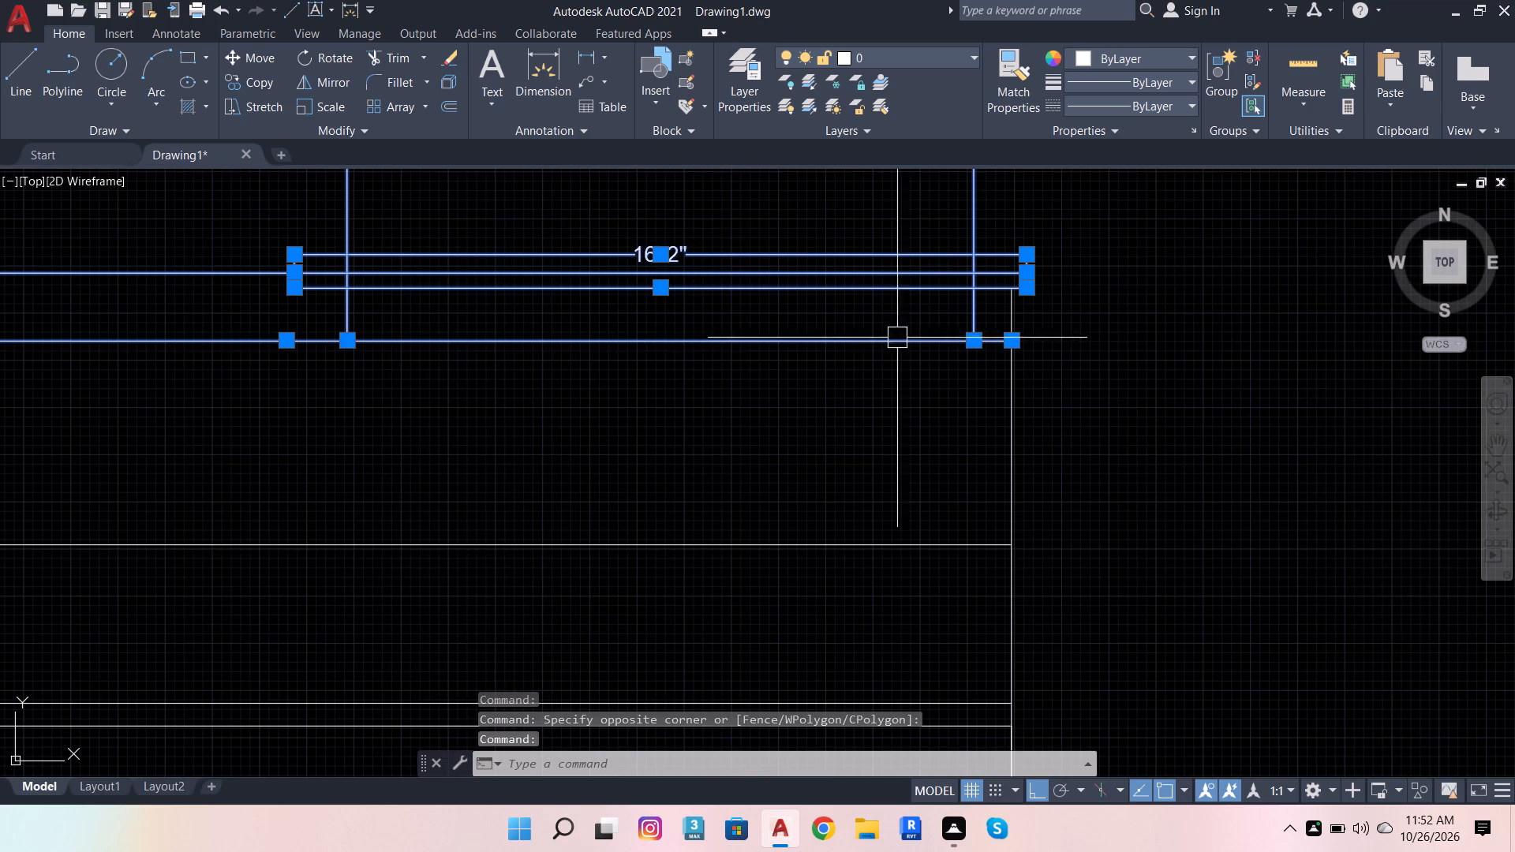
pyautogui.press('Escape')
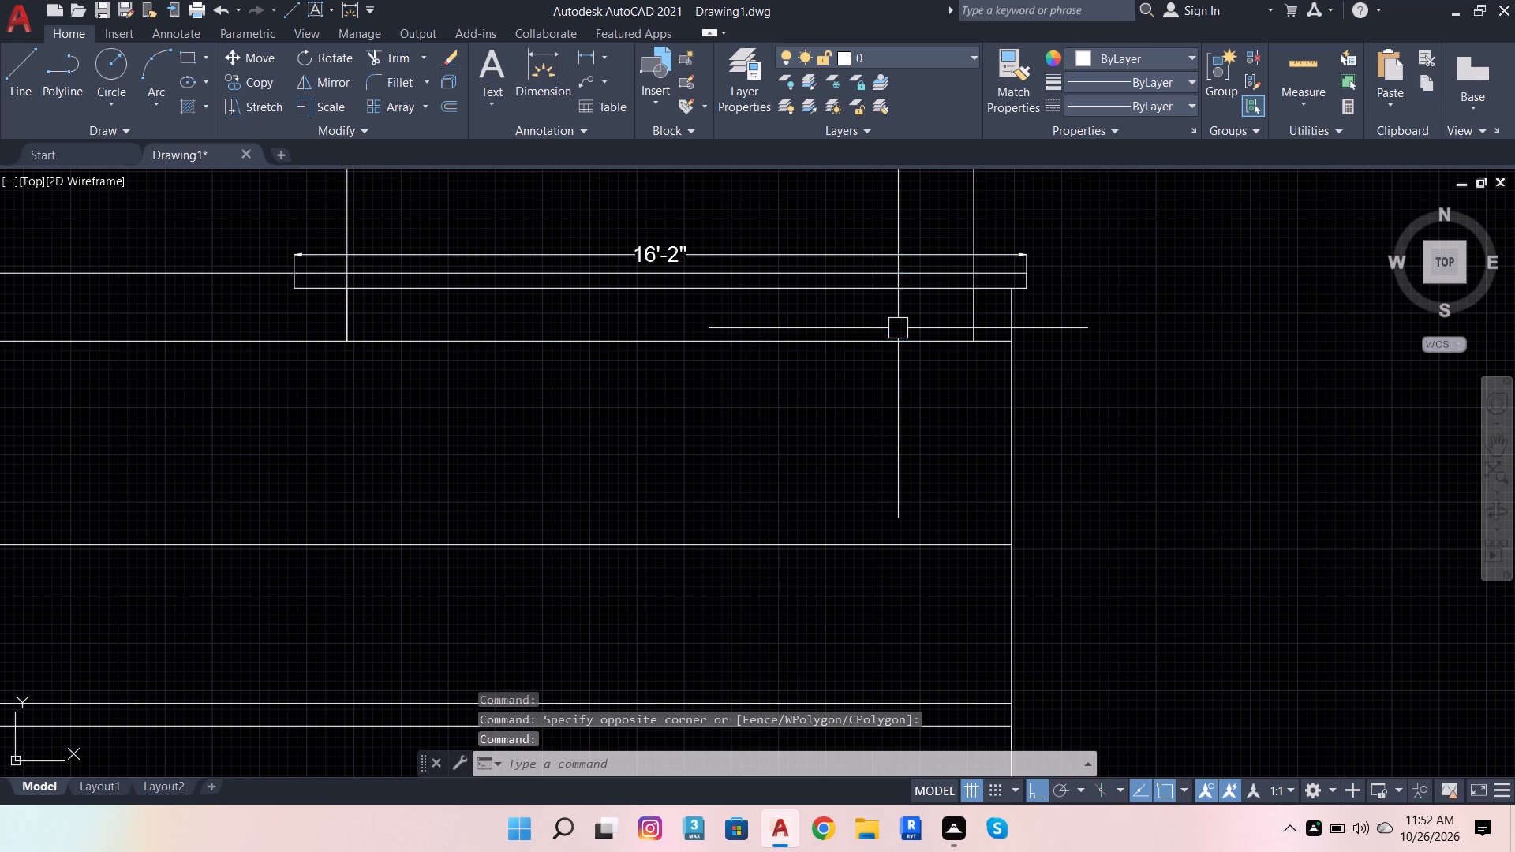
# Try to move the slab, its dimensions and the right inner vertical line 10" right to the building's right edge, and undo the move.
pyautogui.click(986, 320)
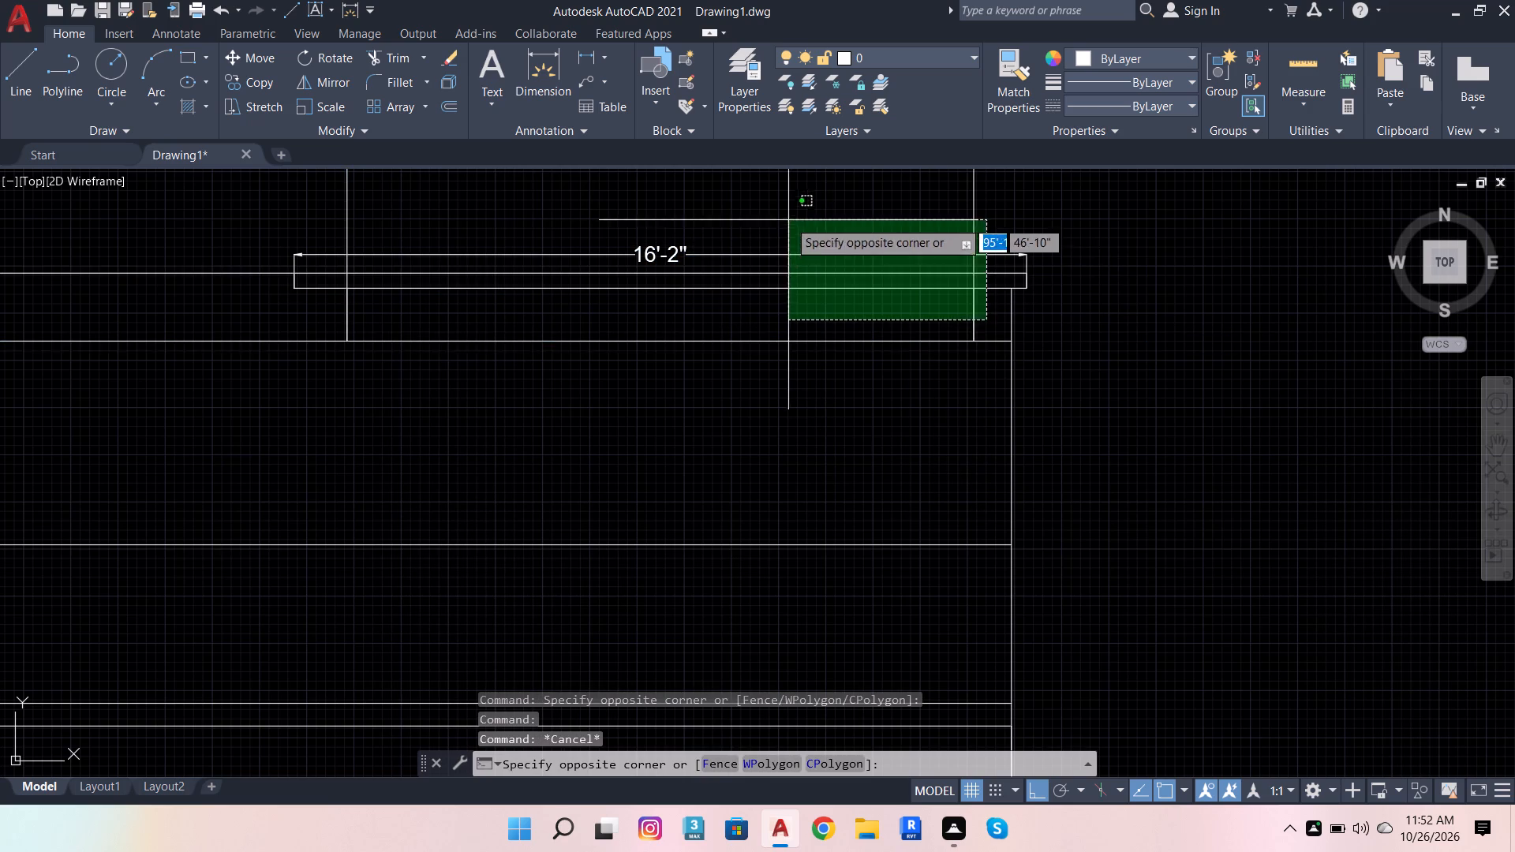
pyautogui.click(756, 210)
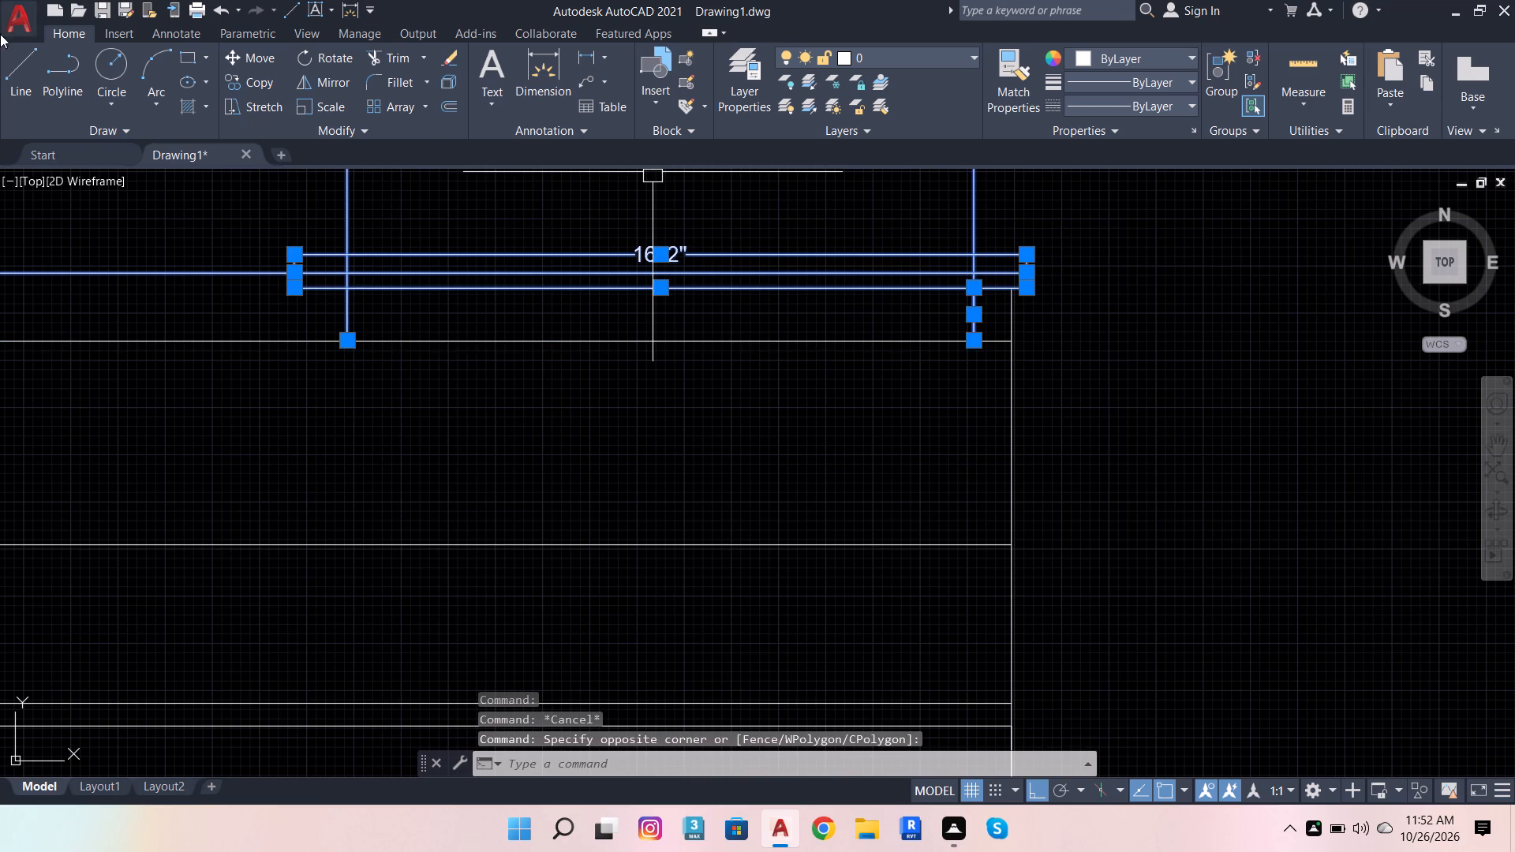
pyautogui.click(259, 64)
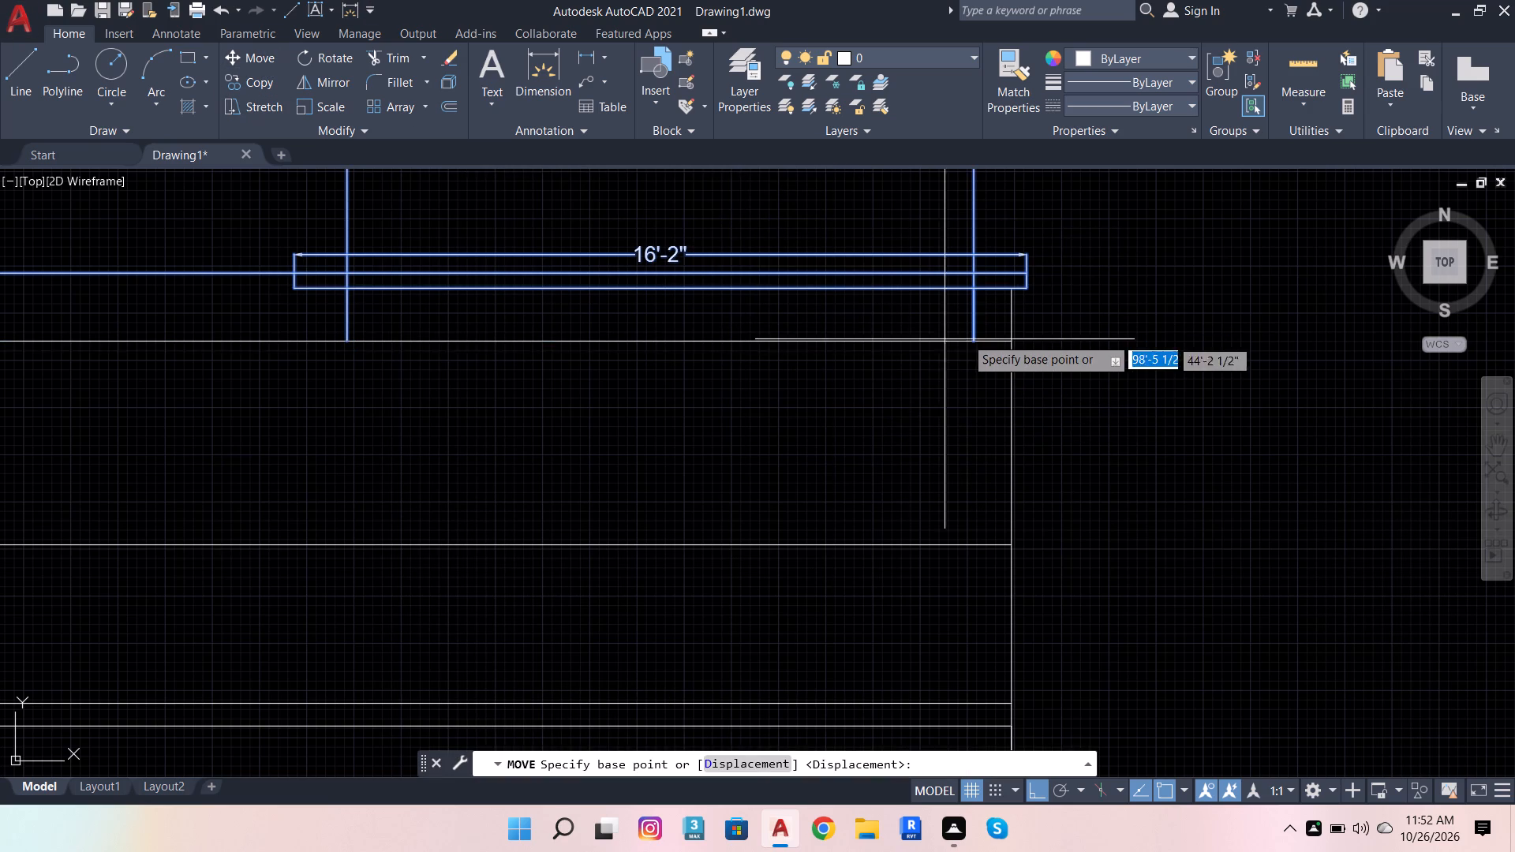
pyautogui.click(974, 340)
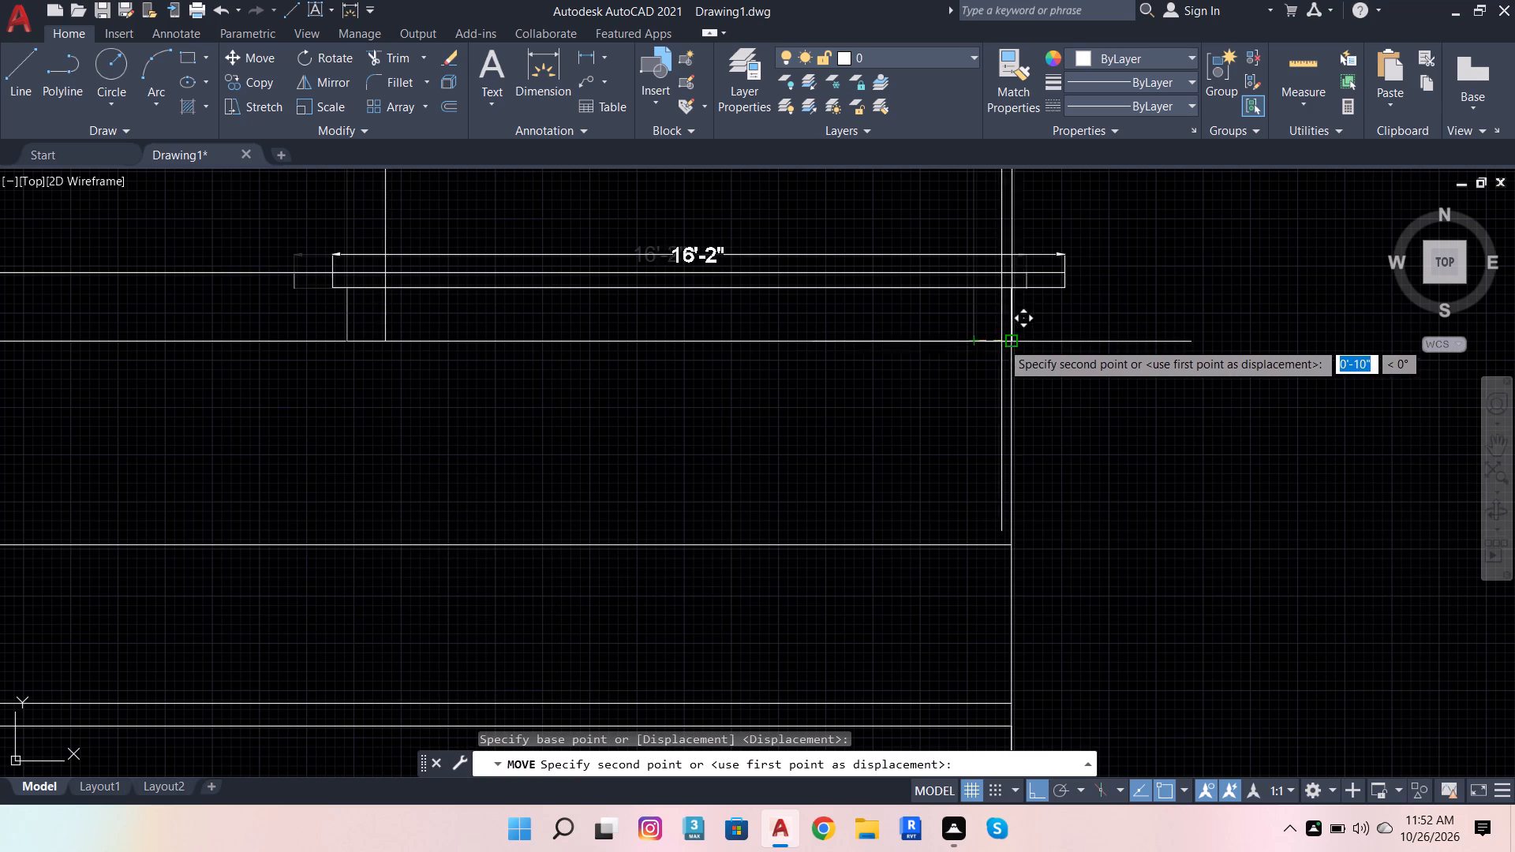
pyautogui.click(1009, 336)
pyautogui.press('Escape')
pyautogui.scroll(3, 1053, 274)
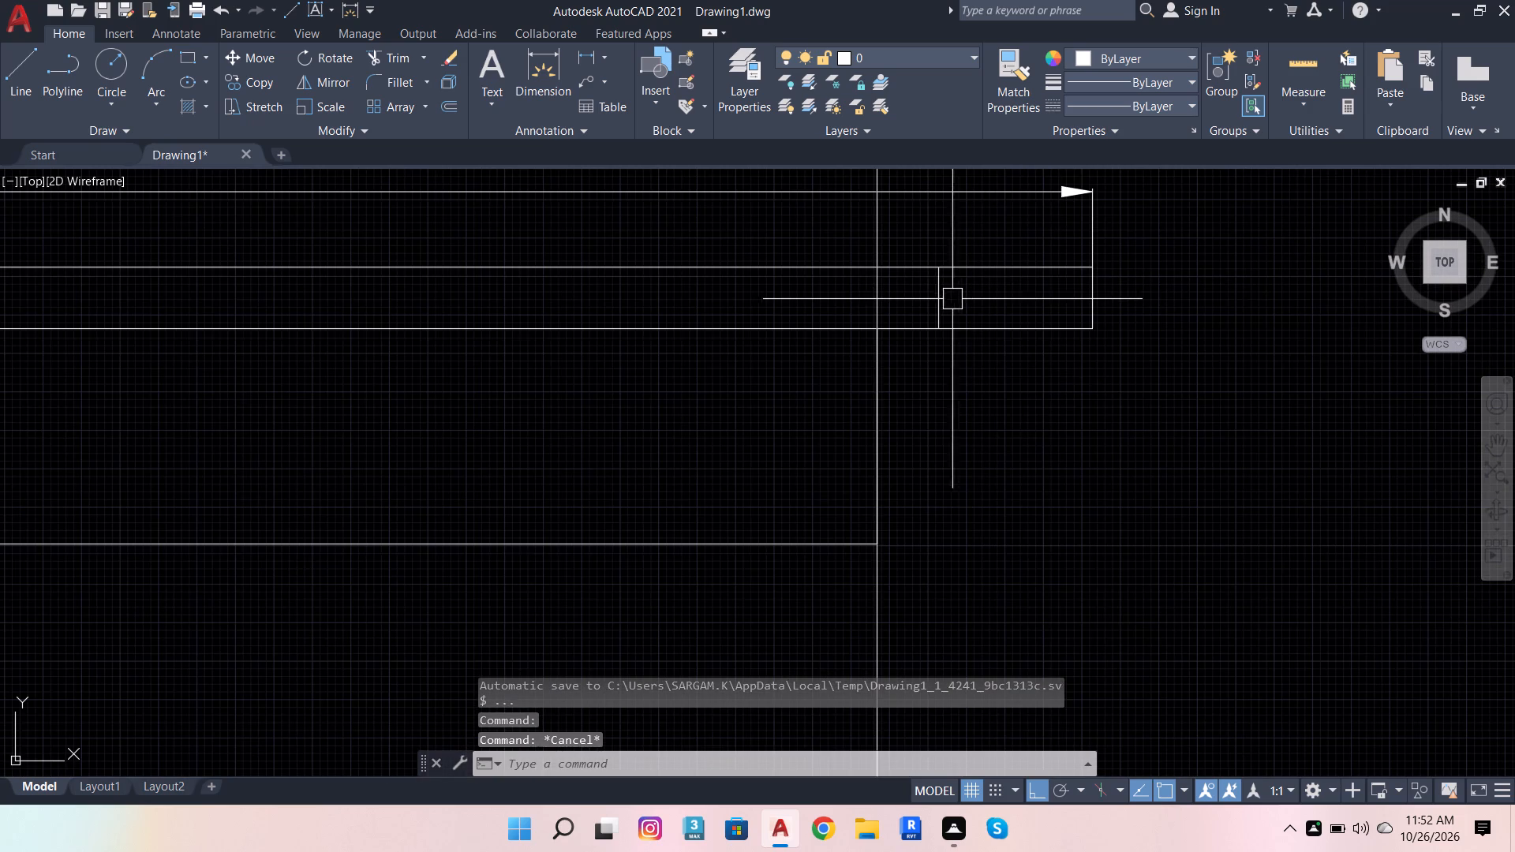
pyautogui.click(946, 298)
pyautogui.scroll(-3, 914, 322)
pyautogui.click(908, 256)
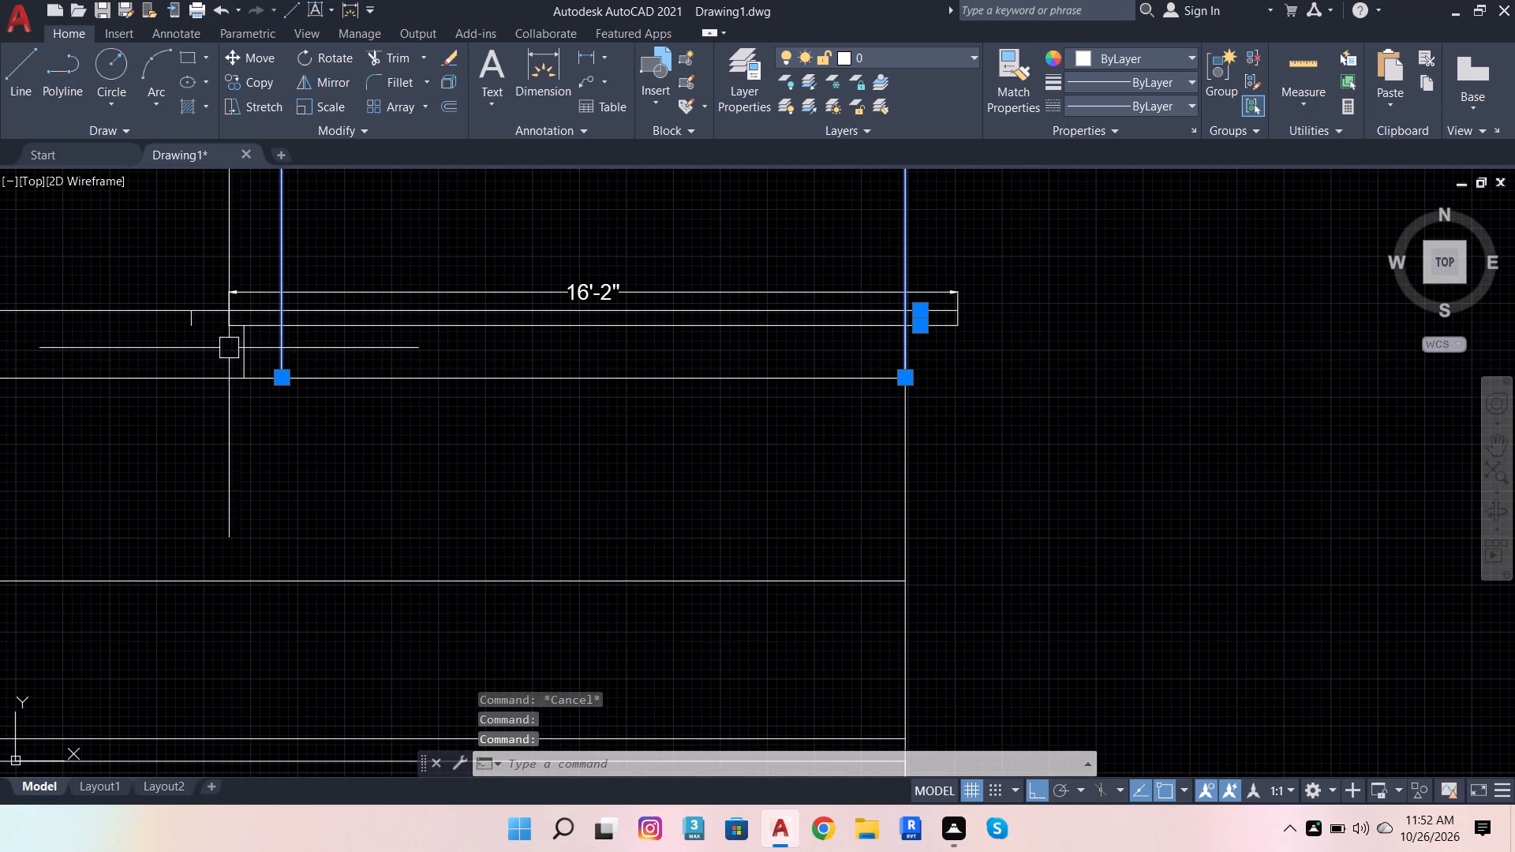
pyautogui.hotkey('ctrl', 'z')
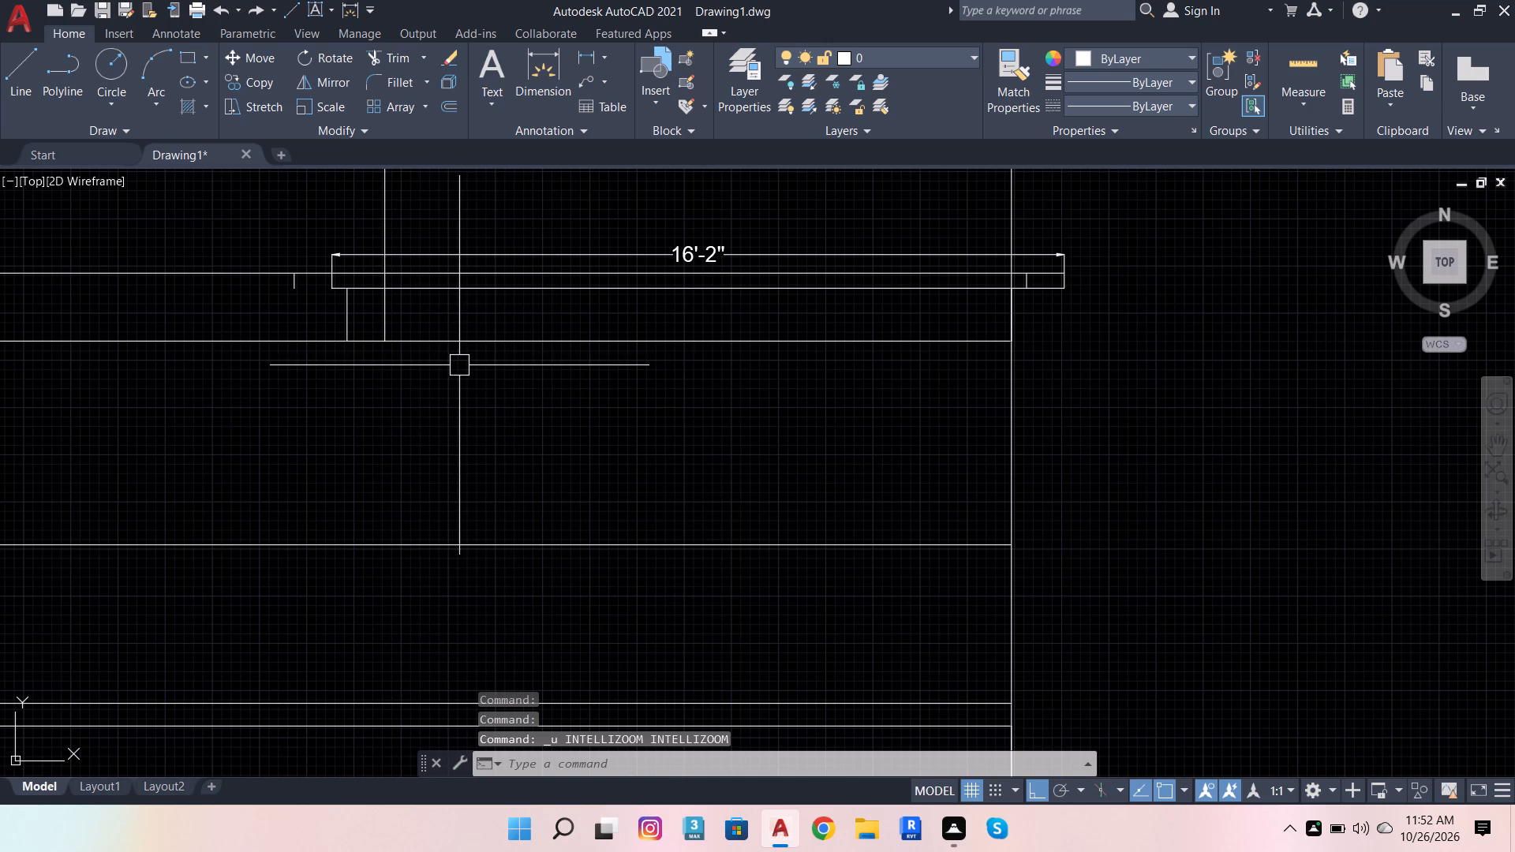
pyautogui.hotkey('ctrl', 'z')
# Move the slab, its 16'-2" dimension and the short verticals beneath it right, aligning the right inner vertical's base with the building's right edge.
pyautogui.click(243, 222)
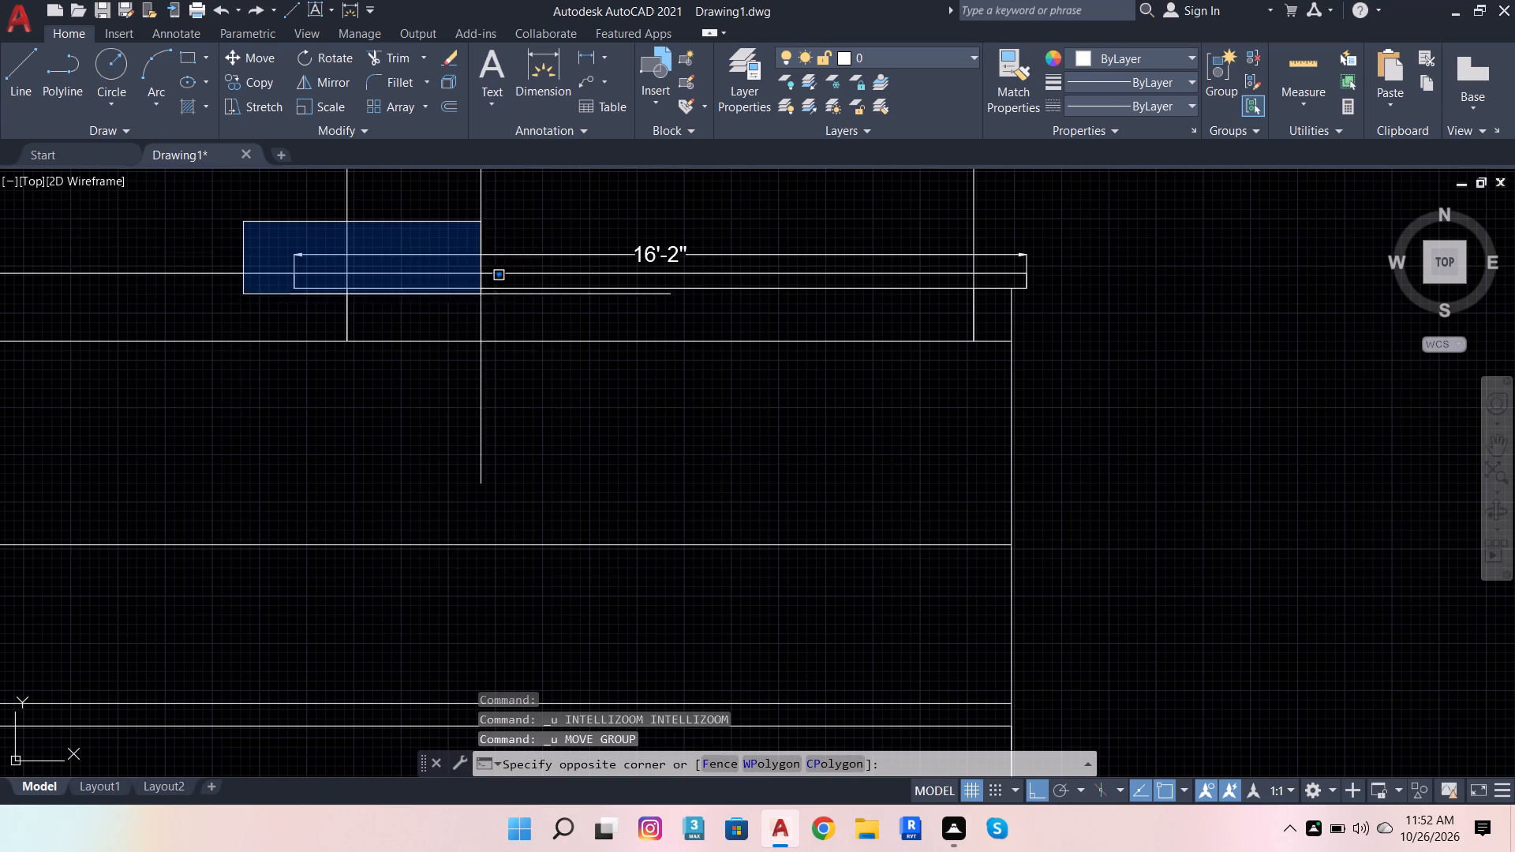
pyautogui.click(1073, 353)
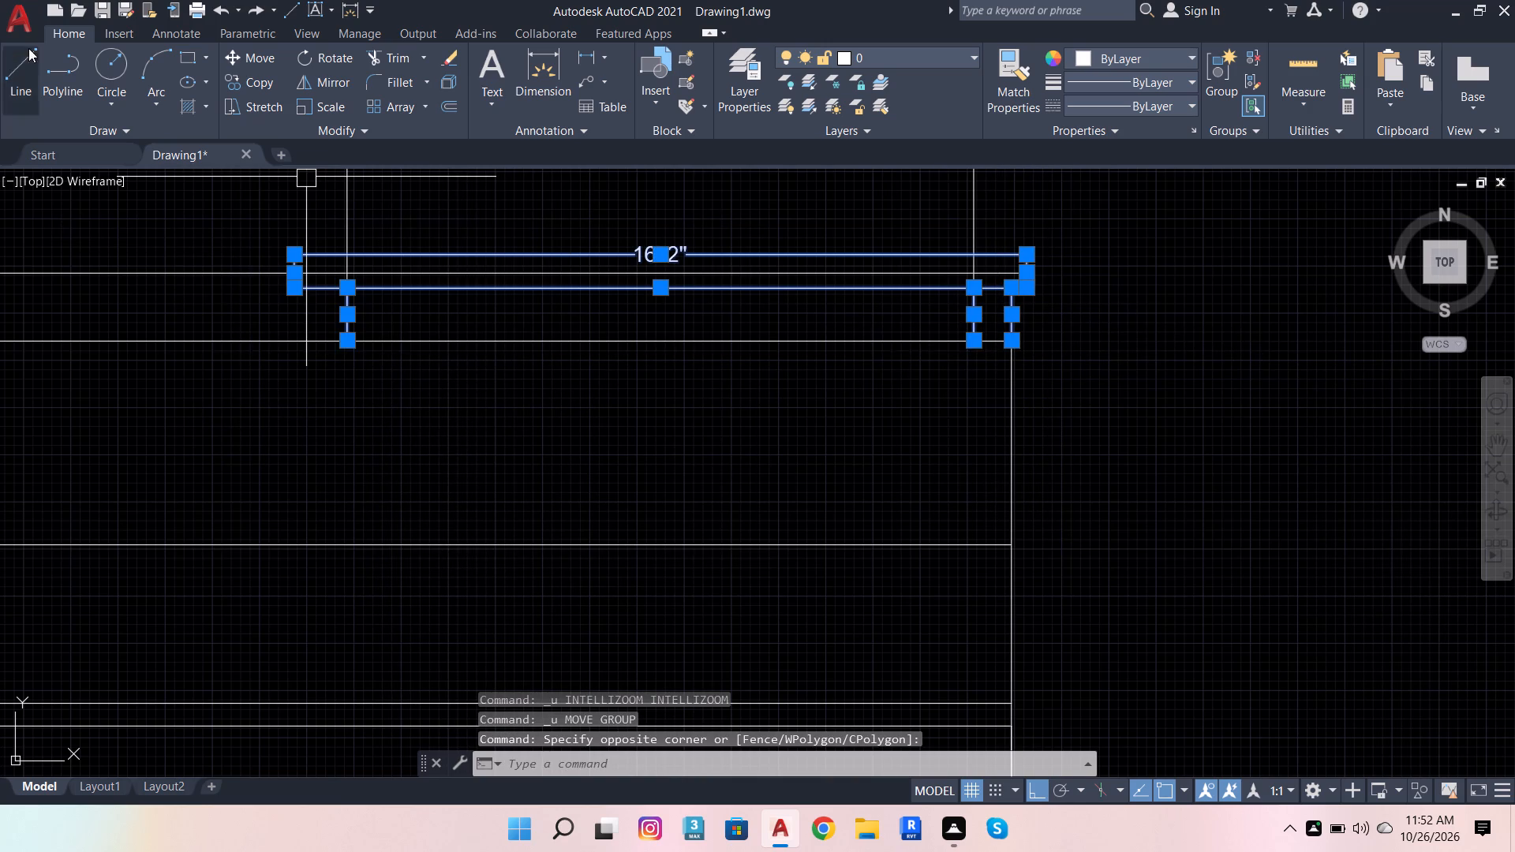
pyautogui.click(262, 60)
pyautogui.click(974, 339)
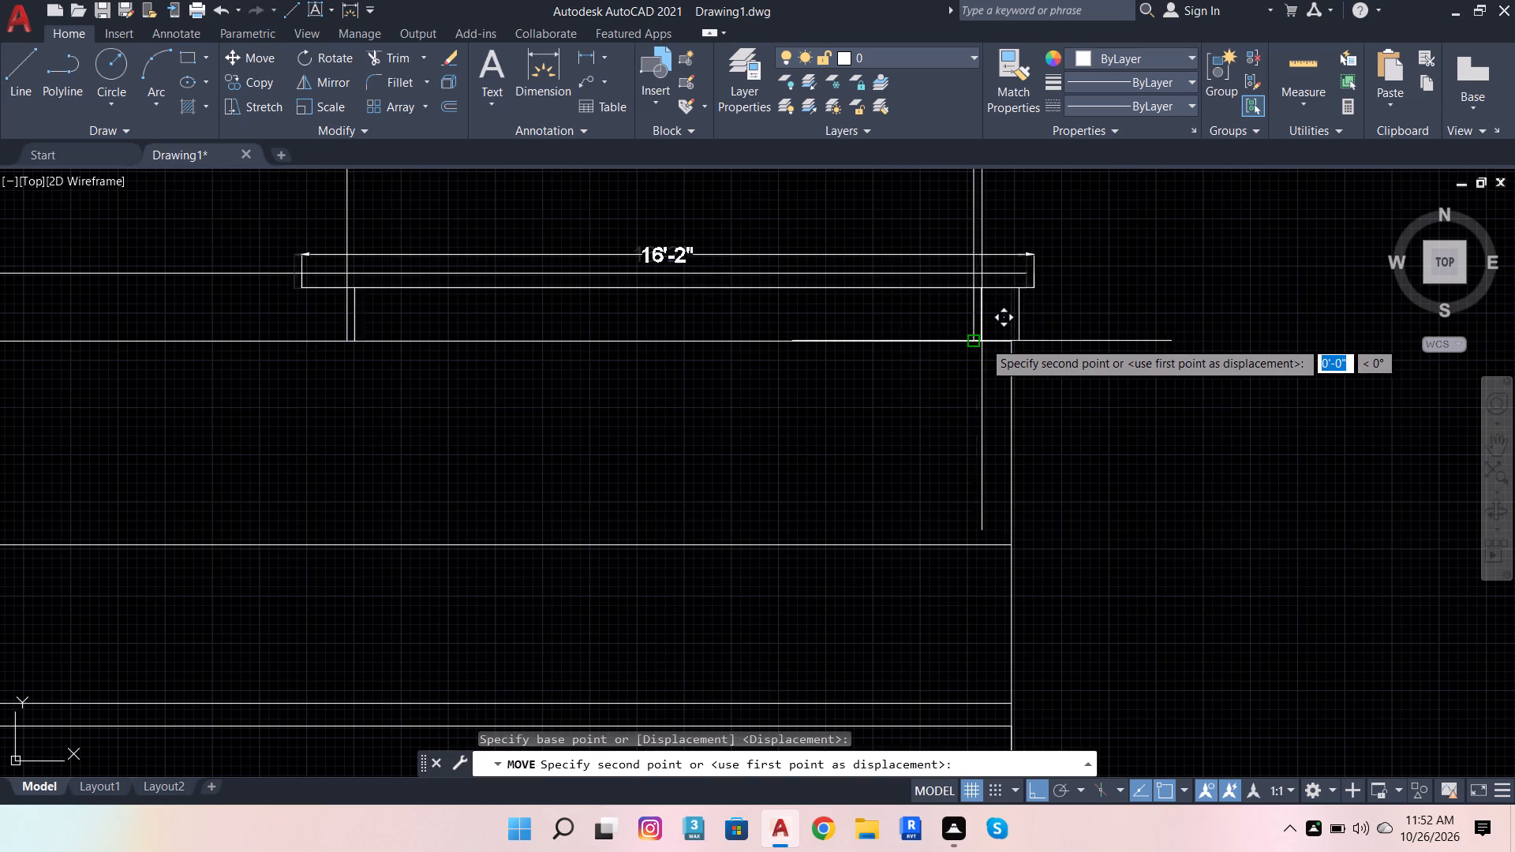
pyautogui.click(1010, 338)
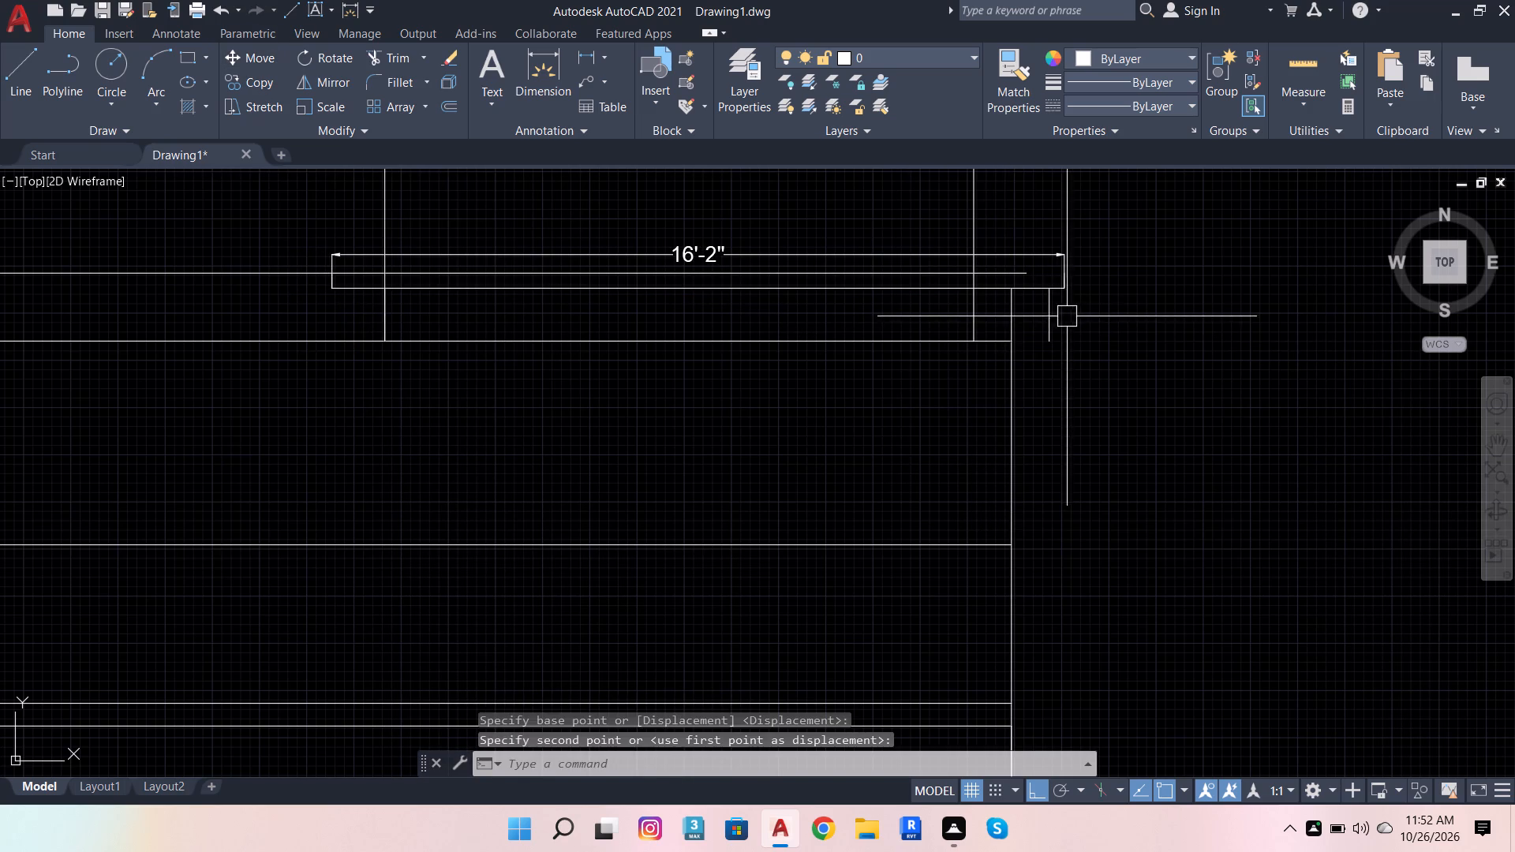
pyautogui.press('Escape')
# Erase the short vertical line beyond the building's right edge and the tall 13'-10" dimension above the slab.
pyautogui.click(1055, 319)
pyautogui.click(979, 313)
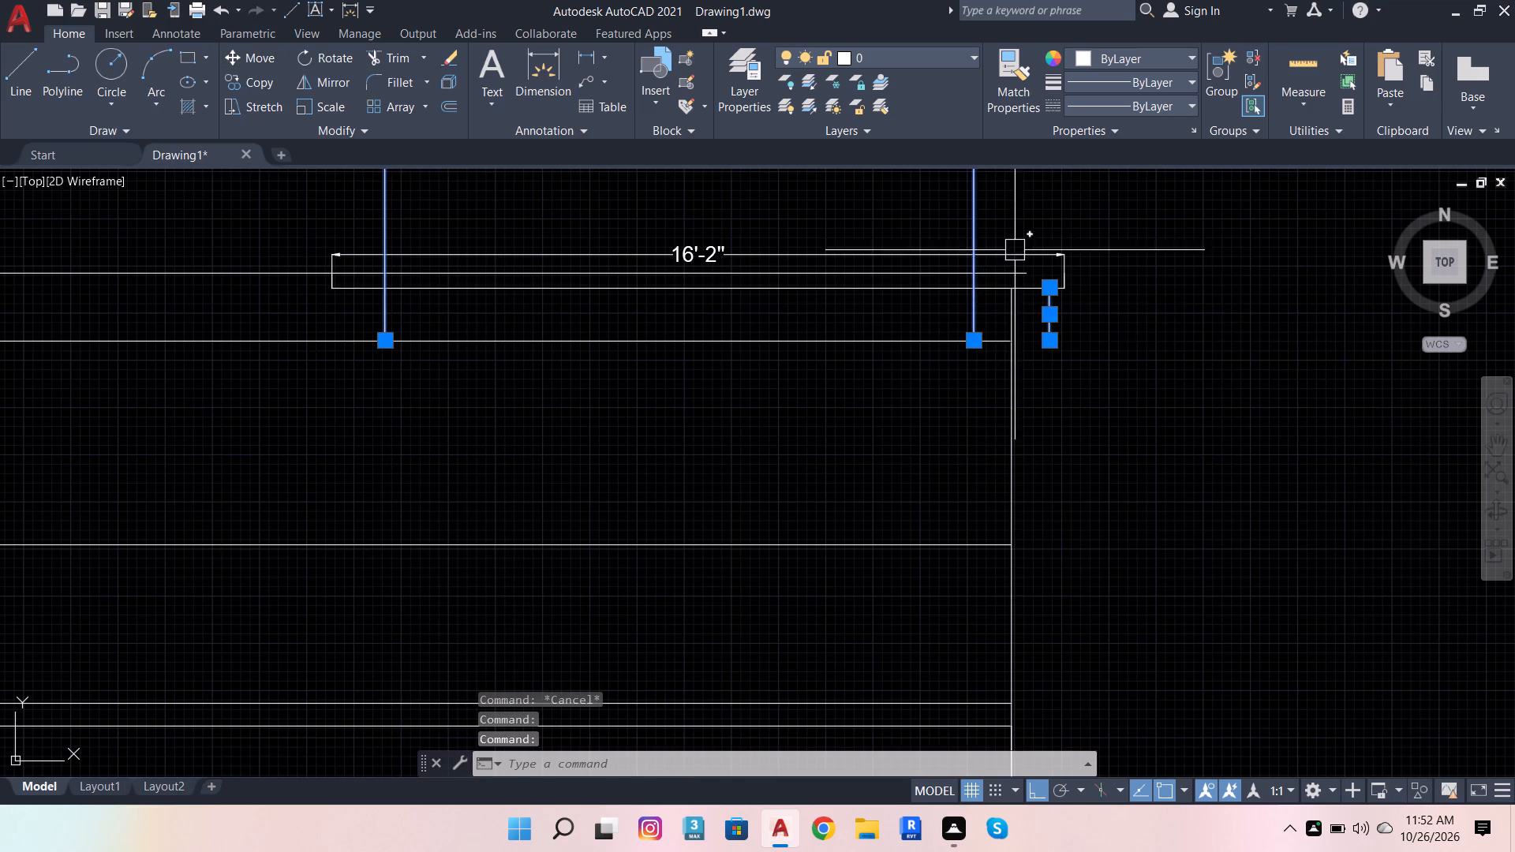
pyautogui.scroll(-2, 967, 317)
pyautogui.scroll(1, 1016, 263)
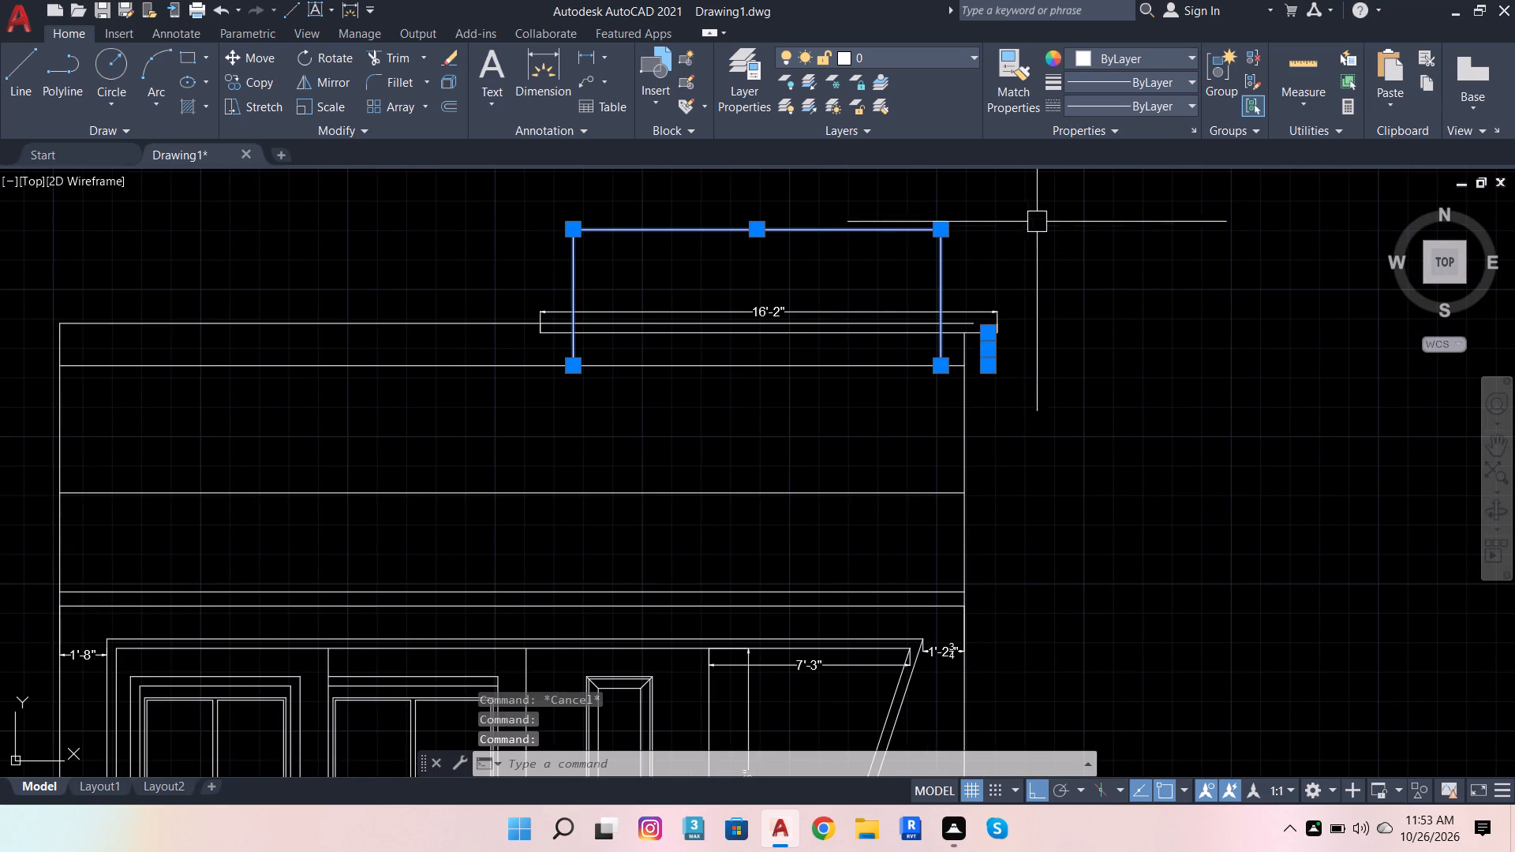
pyautogui.hotkey('shift', 'Delete')
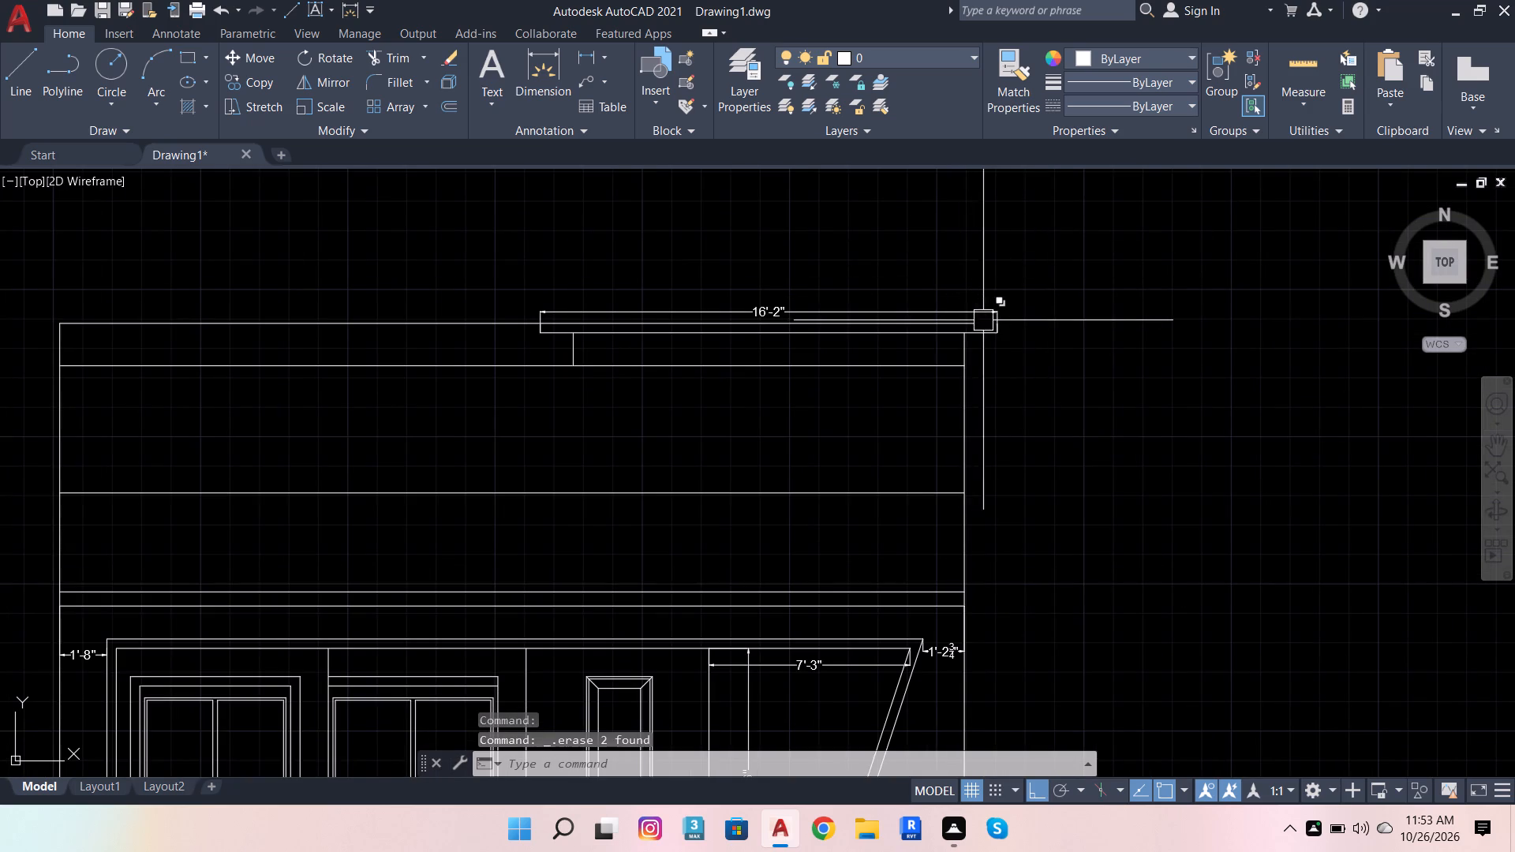
# Extend the slab's top horizontal line to the slab's right end using the Trim command's extend option.
pyautogui.scroll(1, 997, 320)
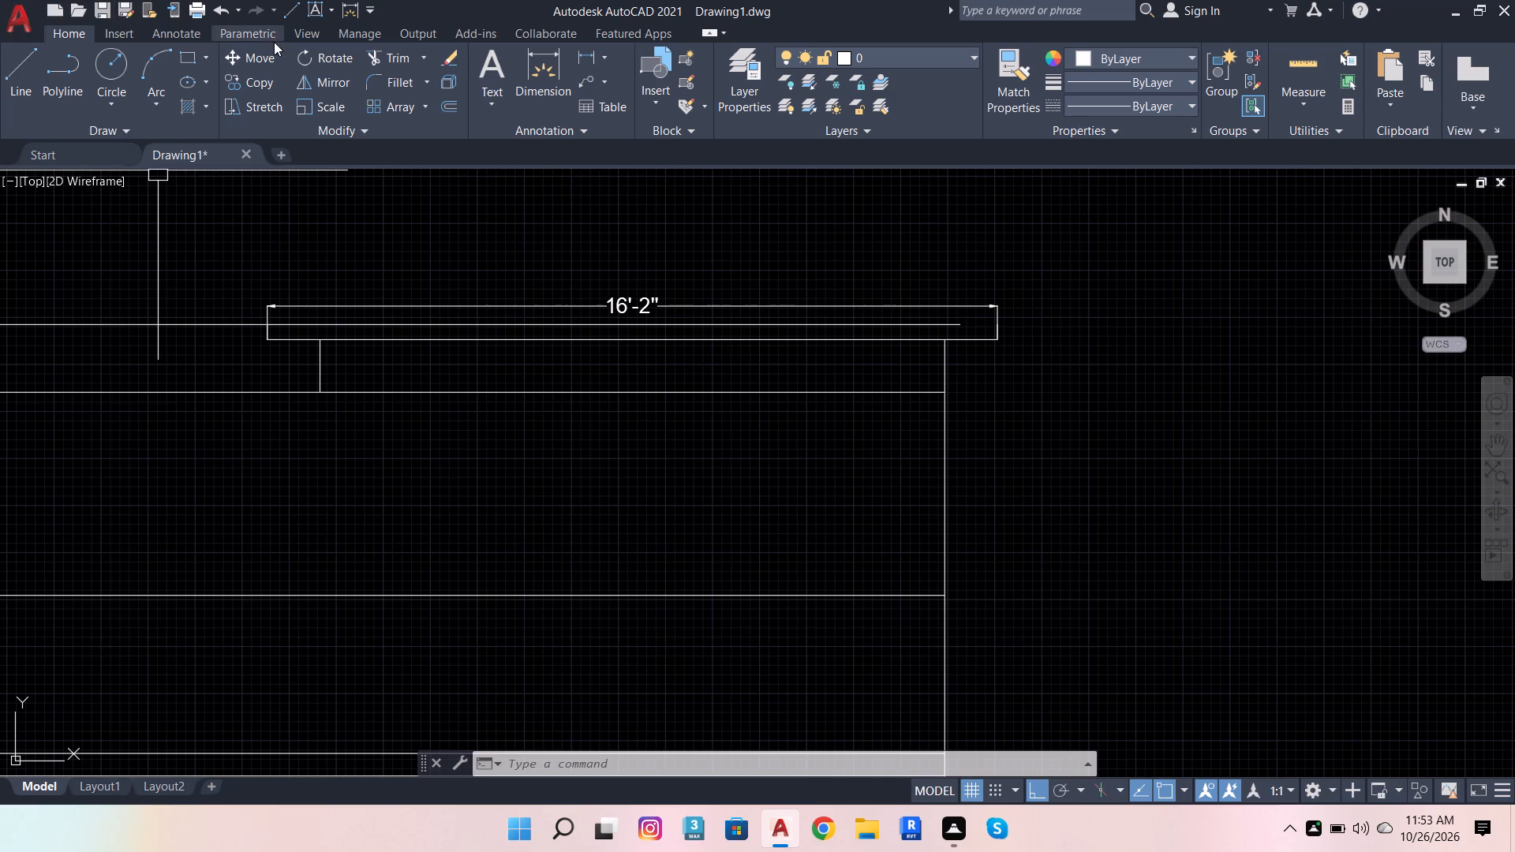
pyautogui.click(387, 62)
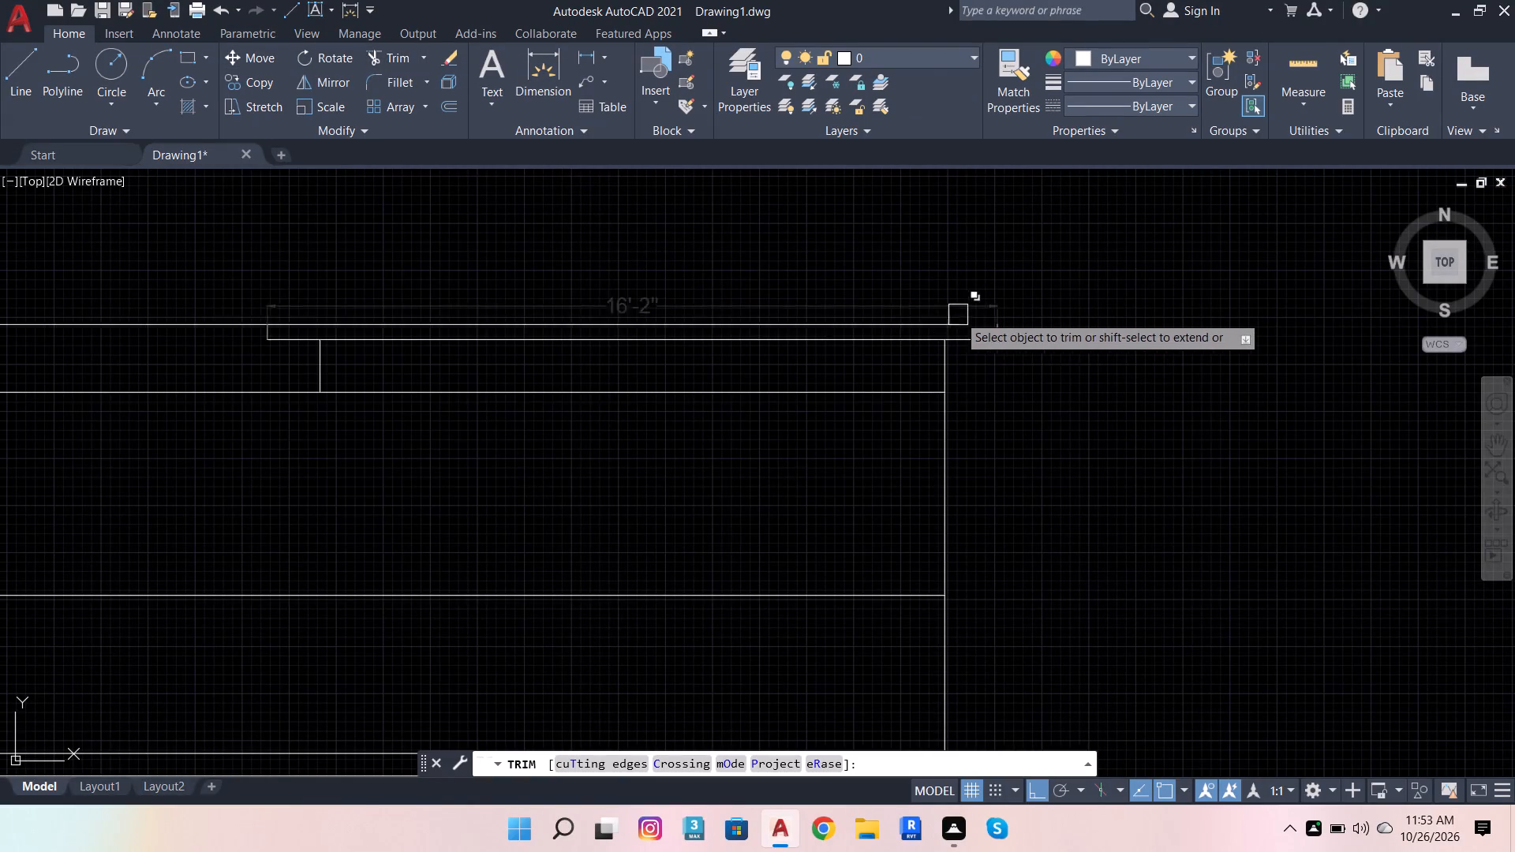
pyautogui.scroll(1, 963, 316)
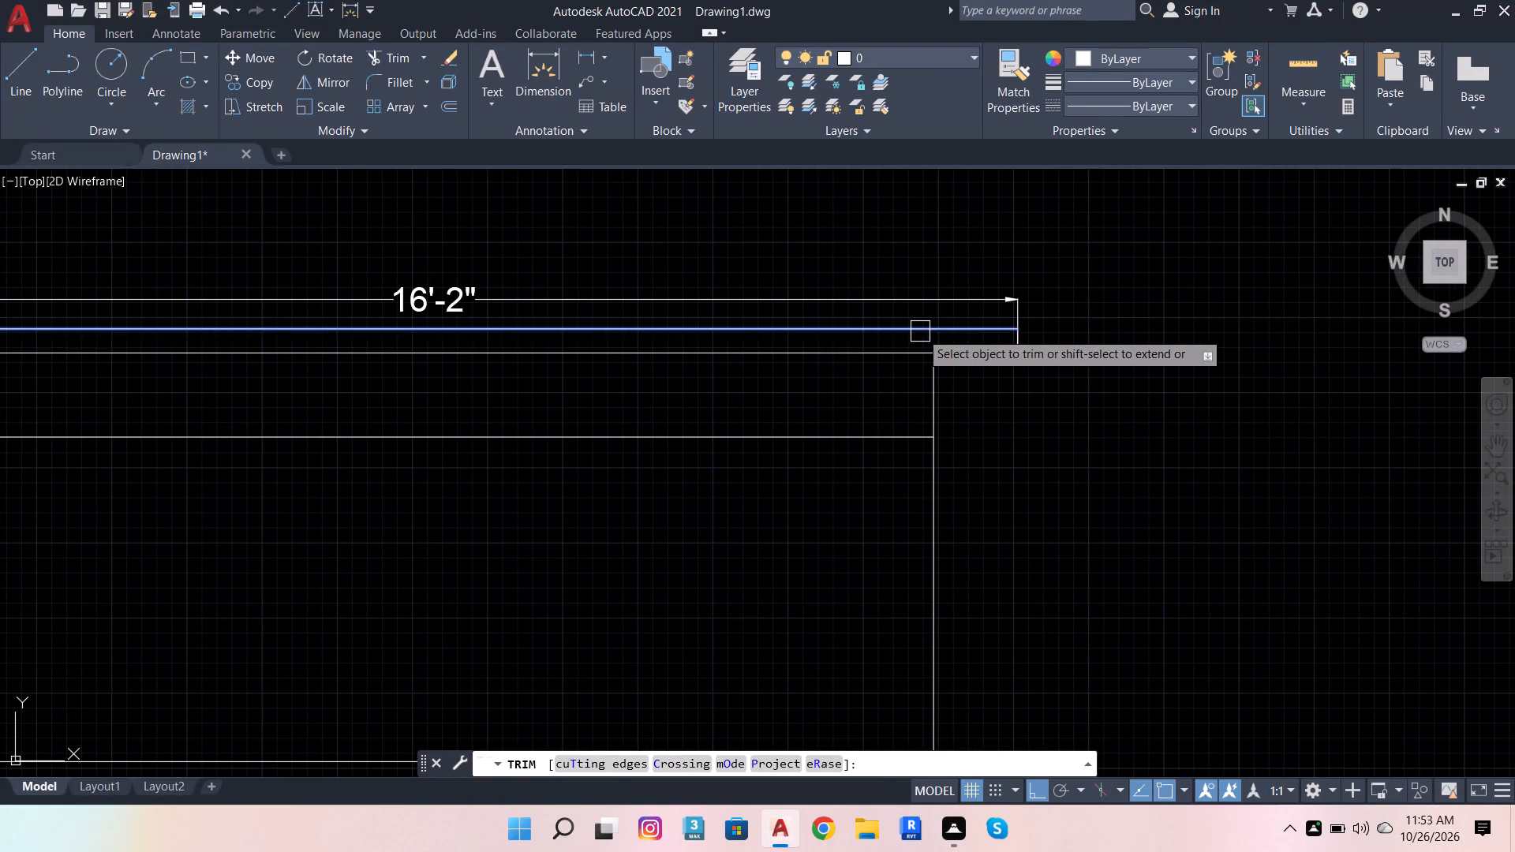
pyautogui.keyDown('shift'); pyautogui.click(920, 331); pyautogui.keyUp('shift')
pyautogui.scroll(-2, 971, 357)
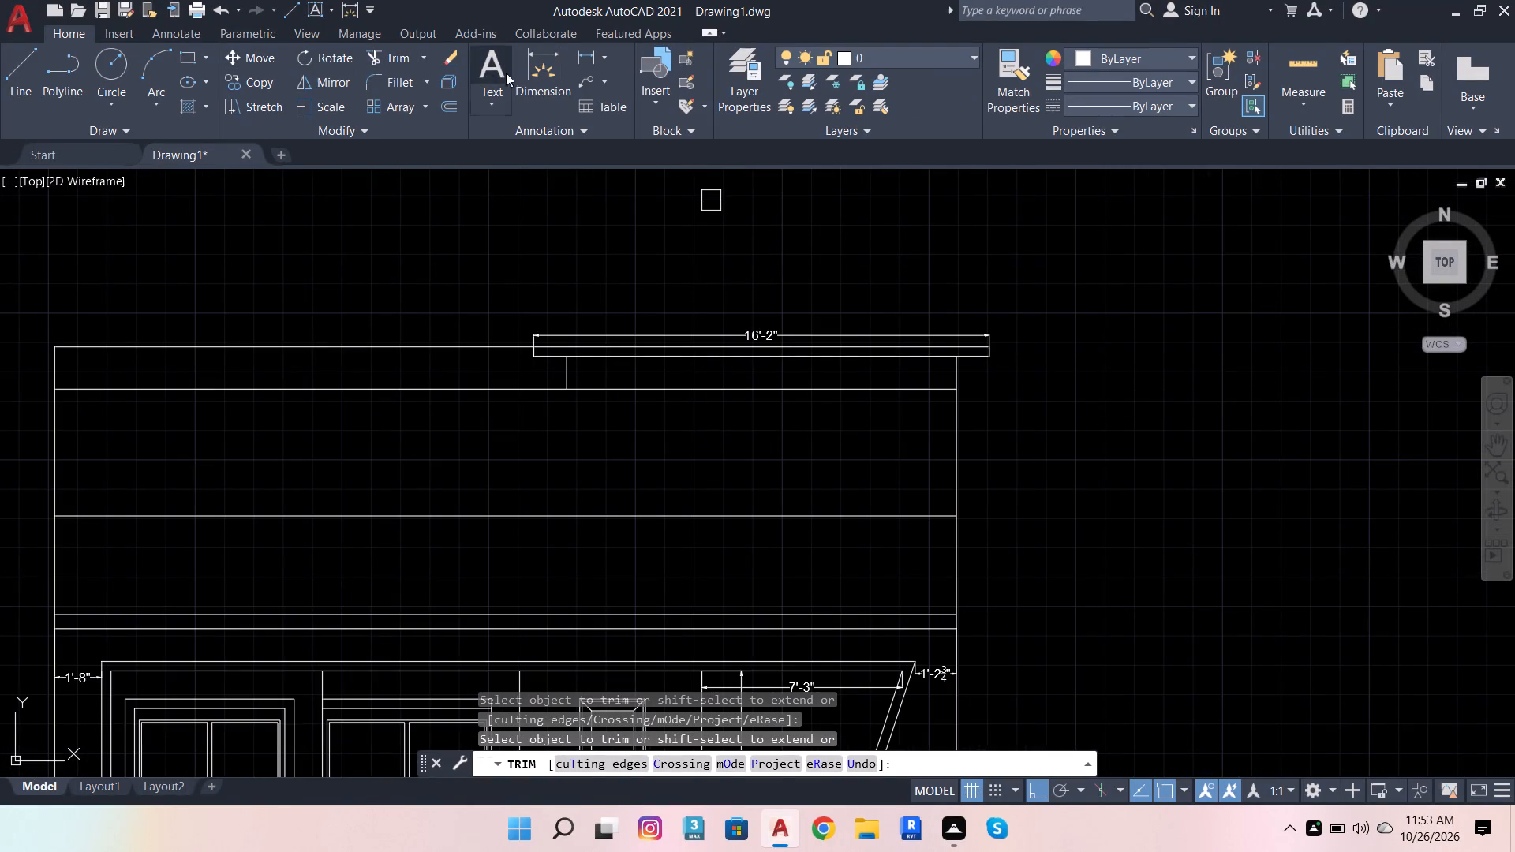
# Dimension the wall block's width along its base, placing the dimension line inside the block just below the slab.
pyautogui.click(564, 78)
pyautogui.click(570, 391)
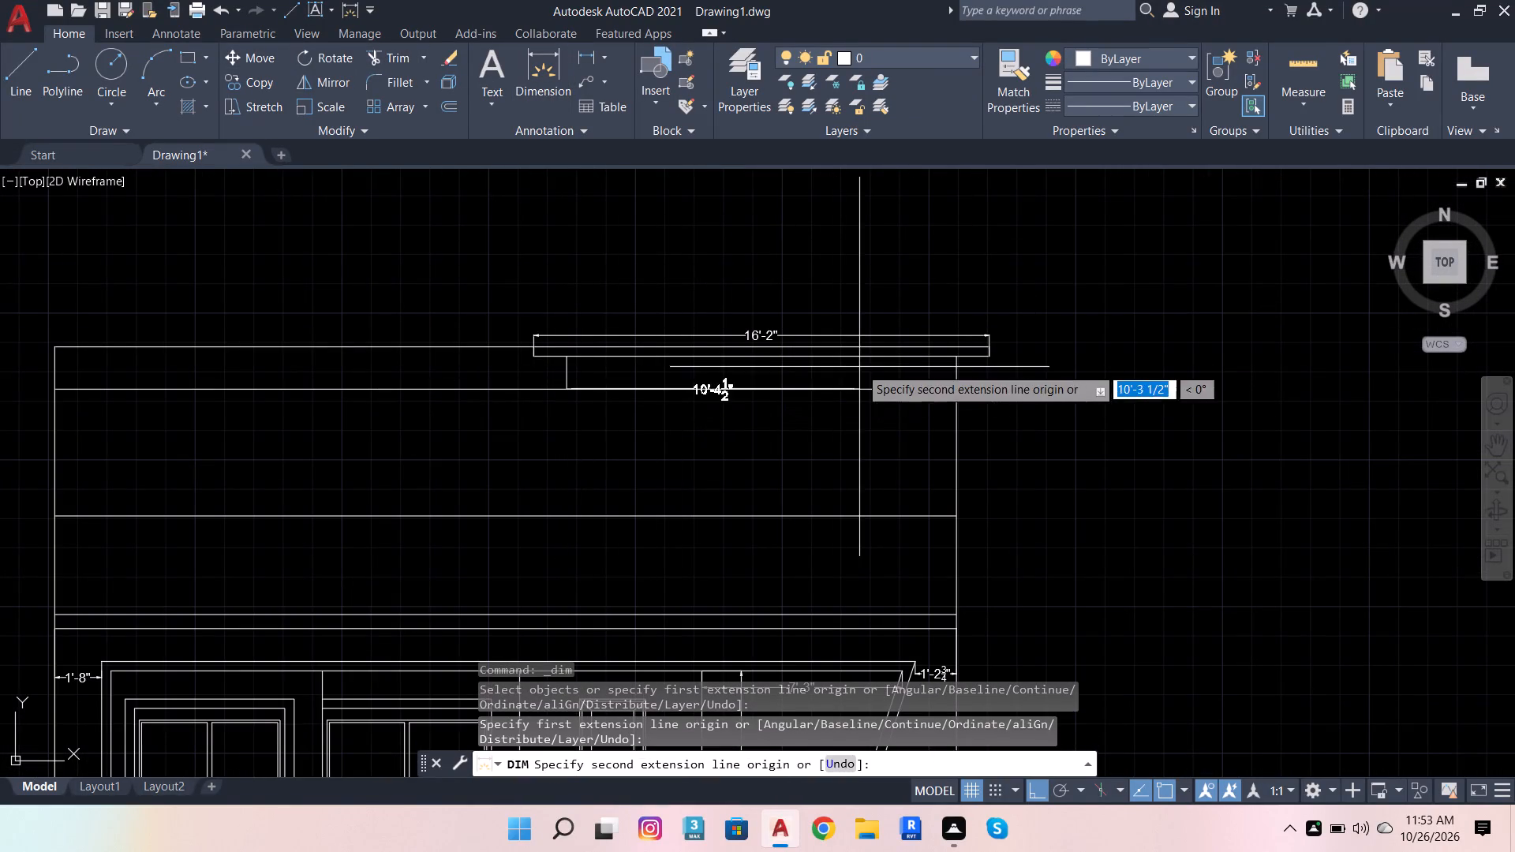
pyautogui.click(959, 395)
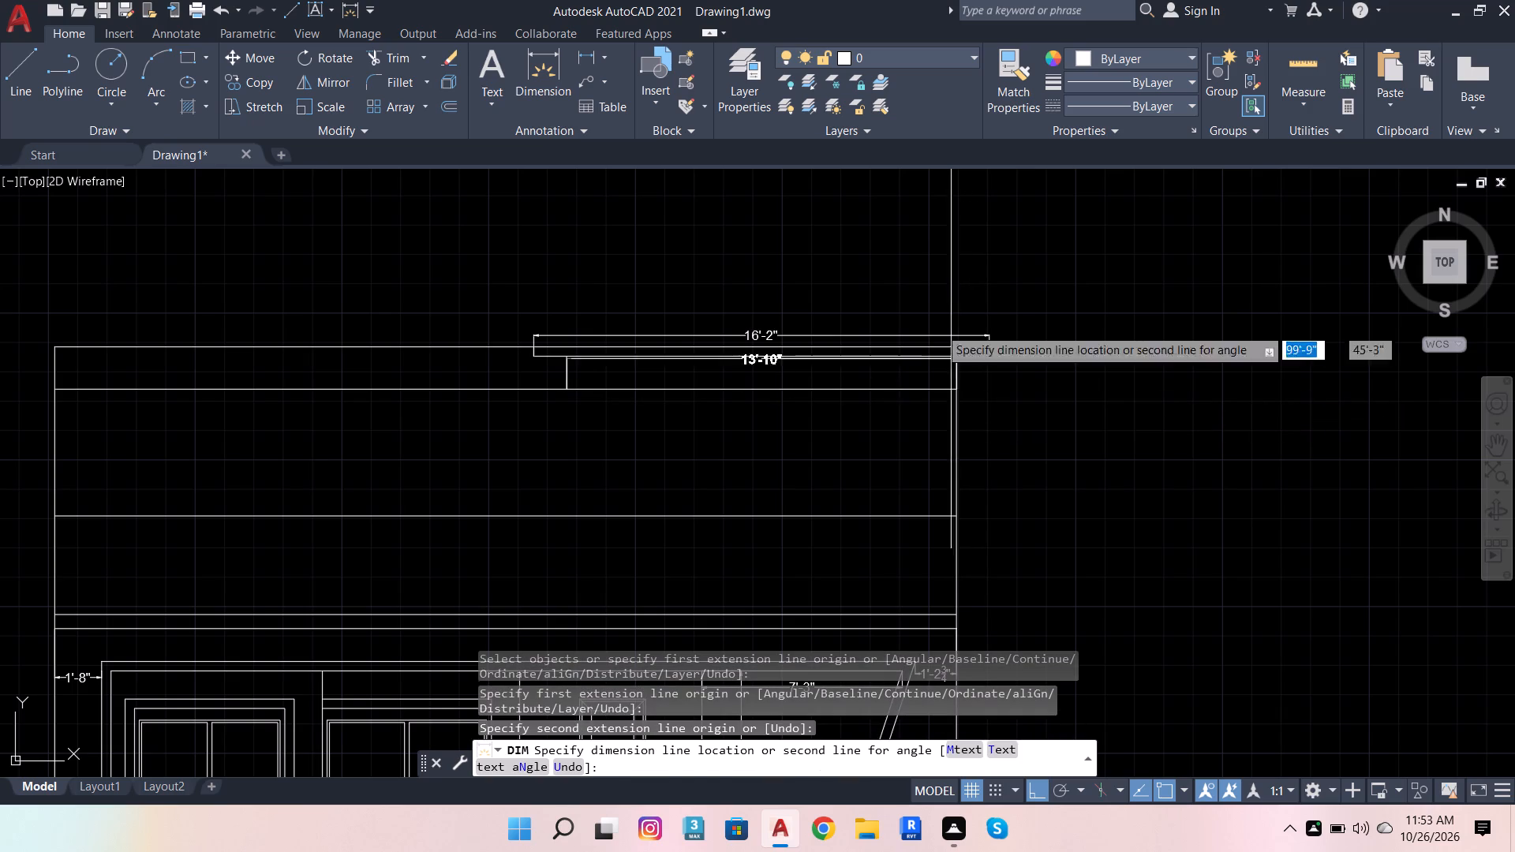
pyautogui.scroll(2, 898, 362)
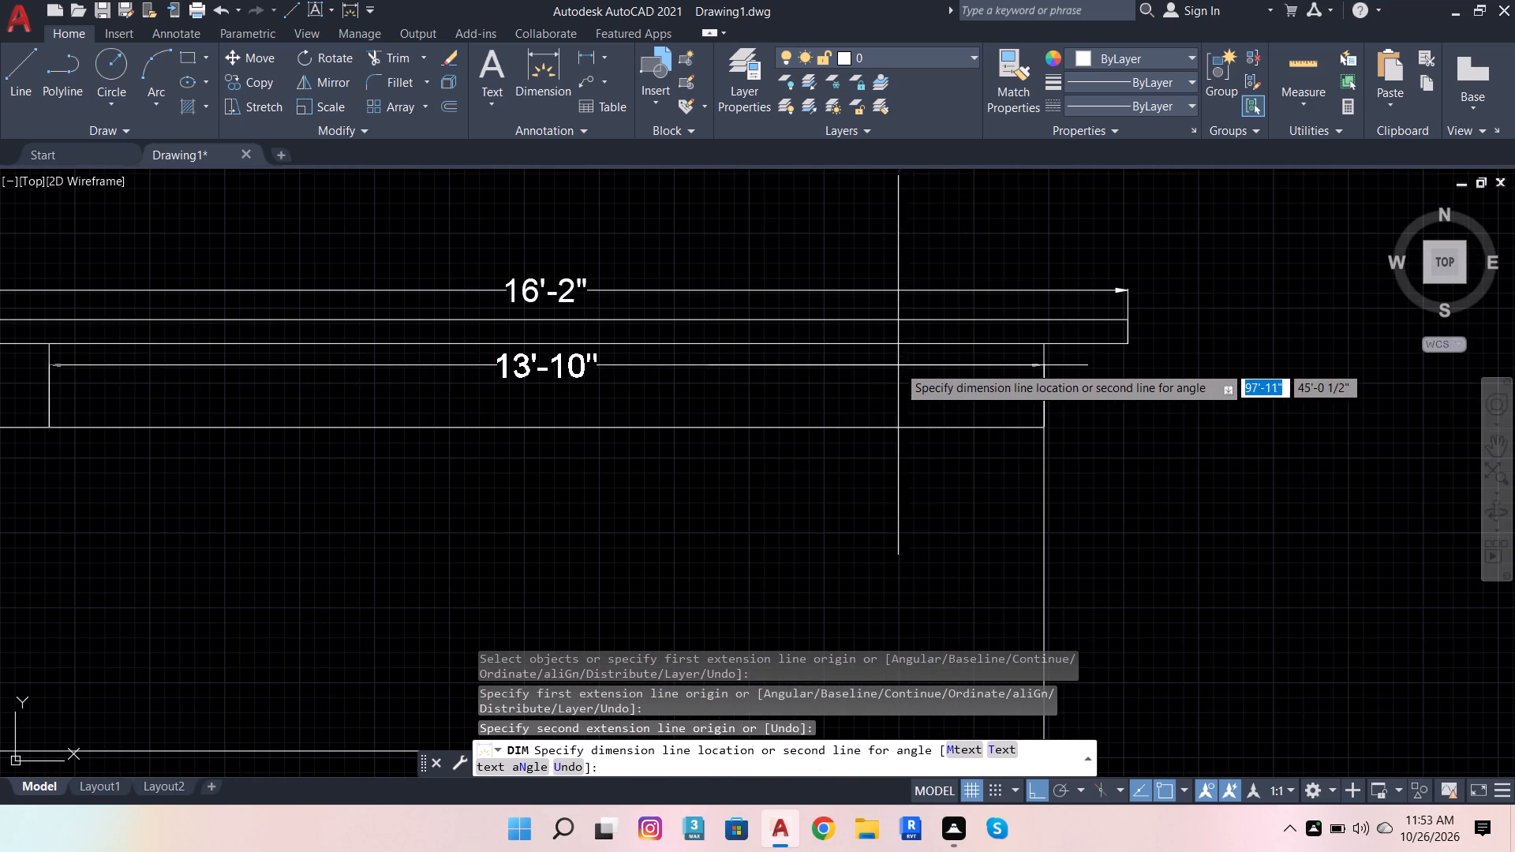
pyautogui.scroll(1, 896, 394)
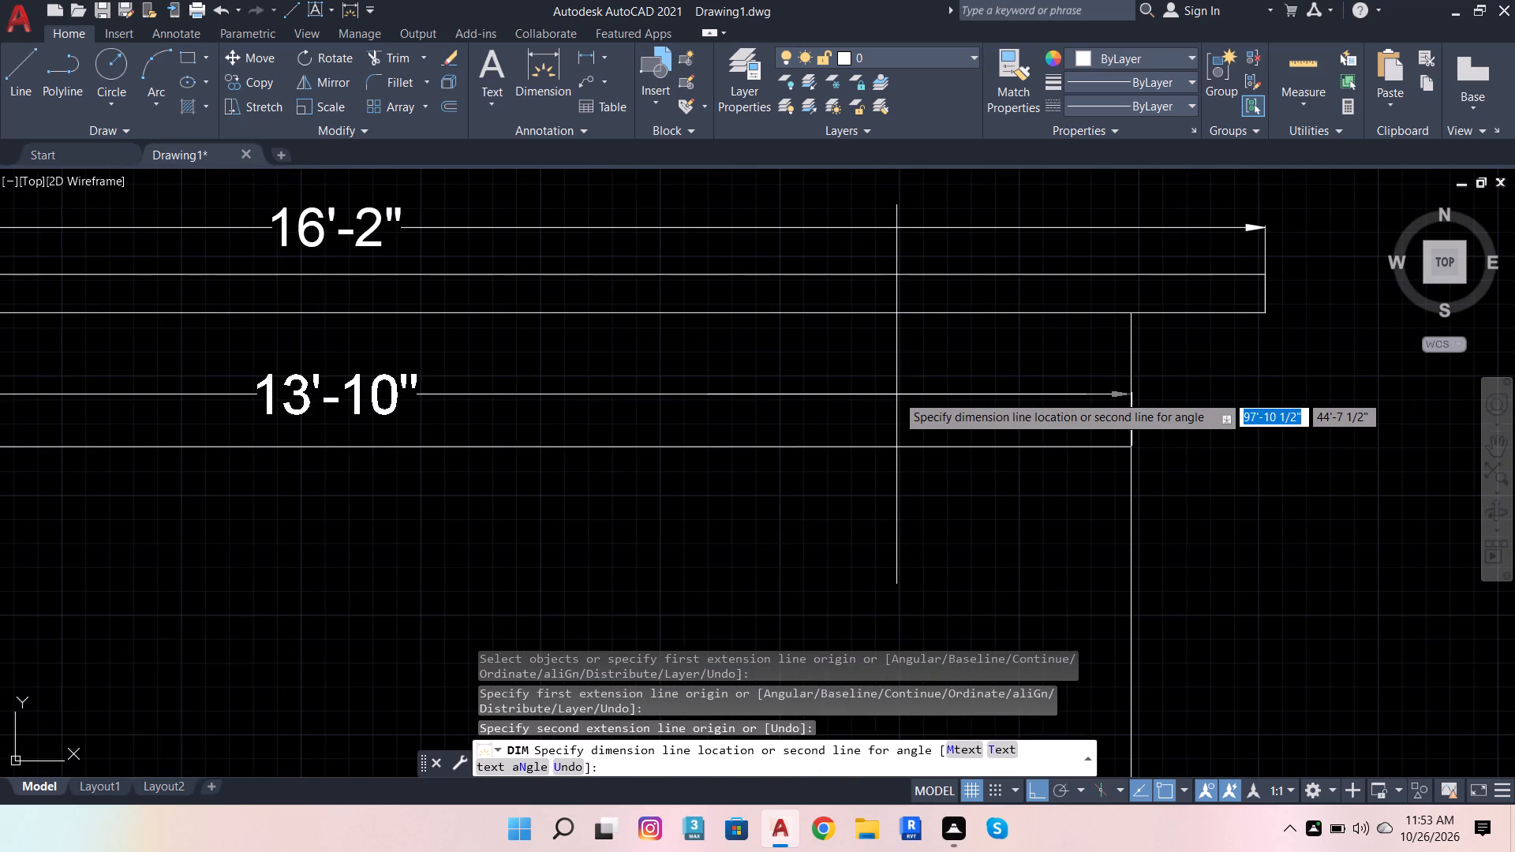
pyautogui.click(896, 402)
pyautogui.scroll(-1, 950, 408)
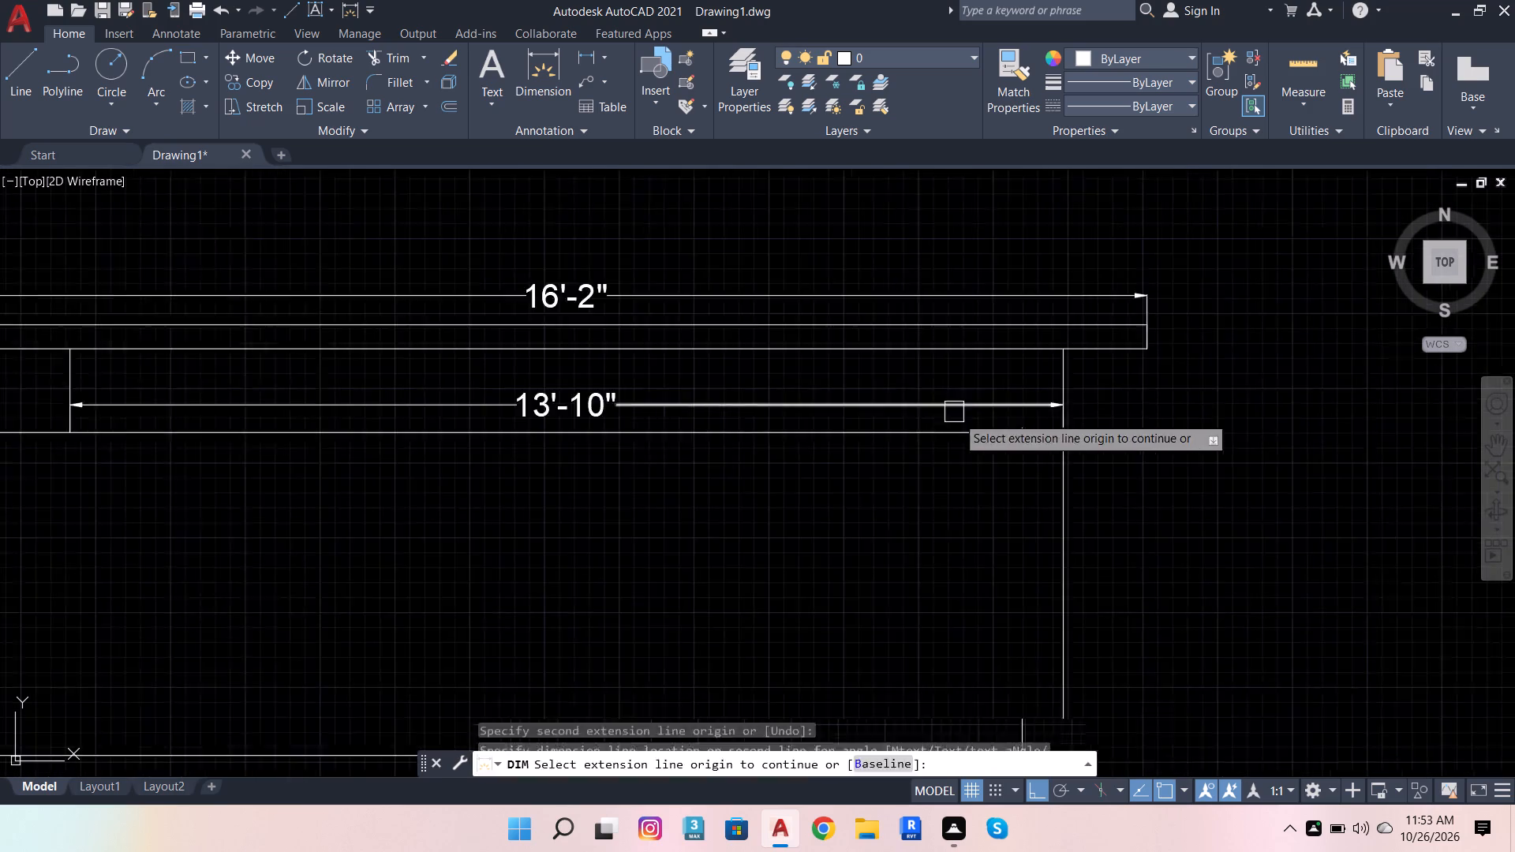
pyautogui.scroll(-2, 956, 416)
pyautogui.scroll(2, 966, 409)
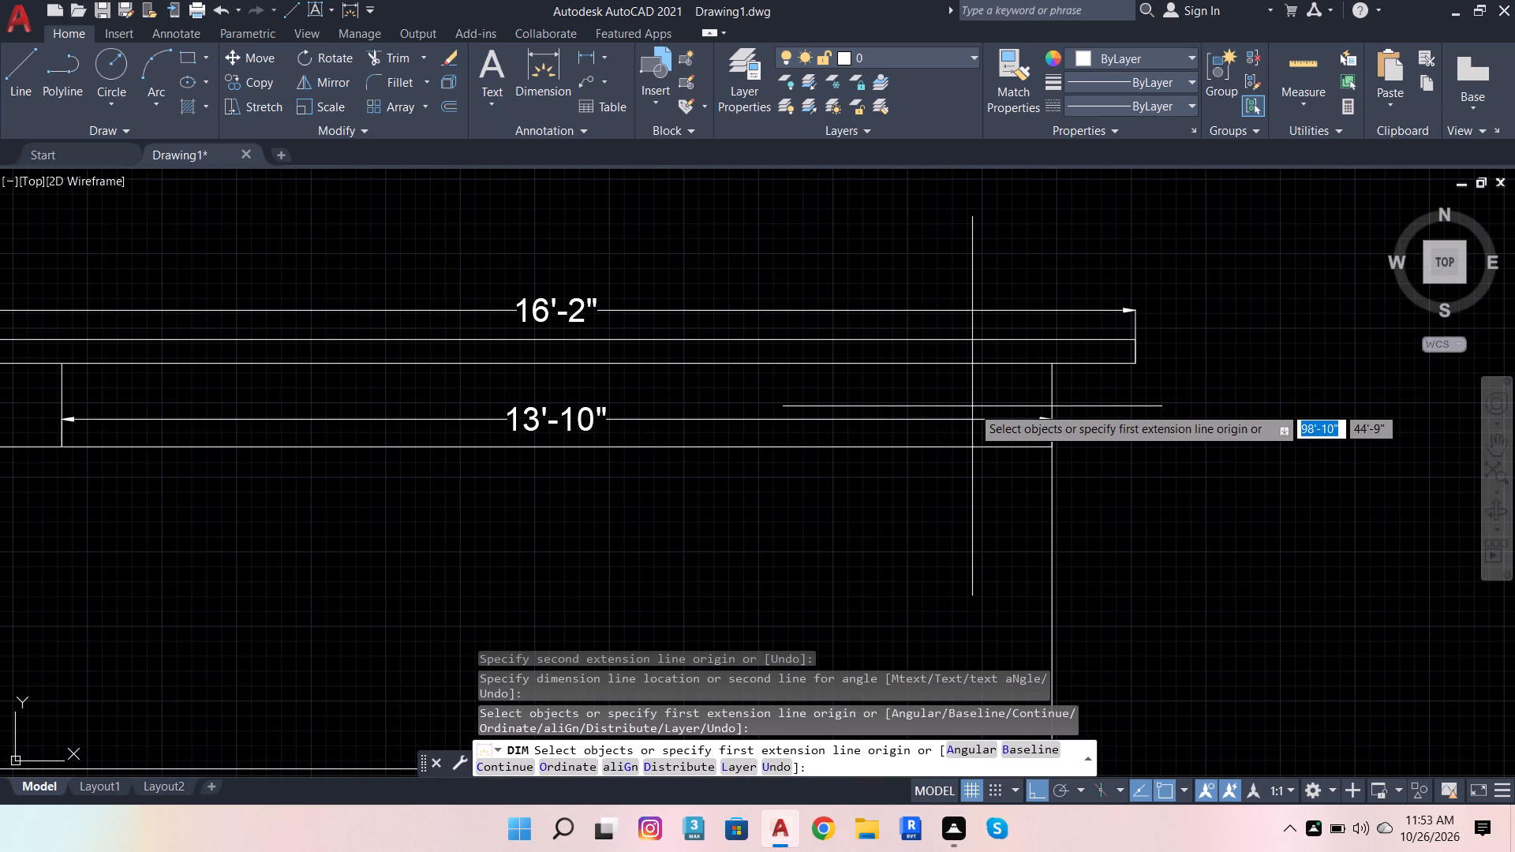
pyautogui.press('Escape')
pyautogui.press('Escape')
pyautogui.press('Escape')
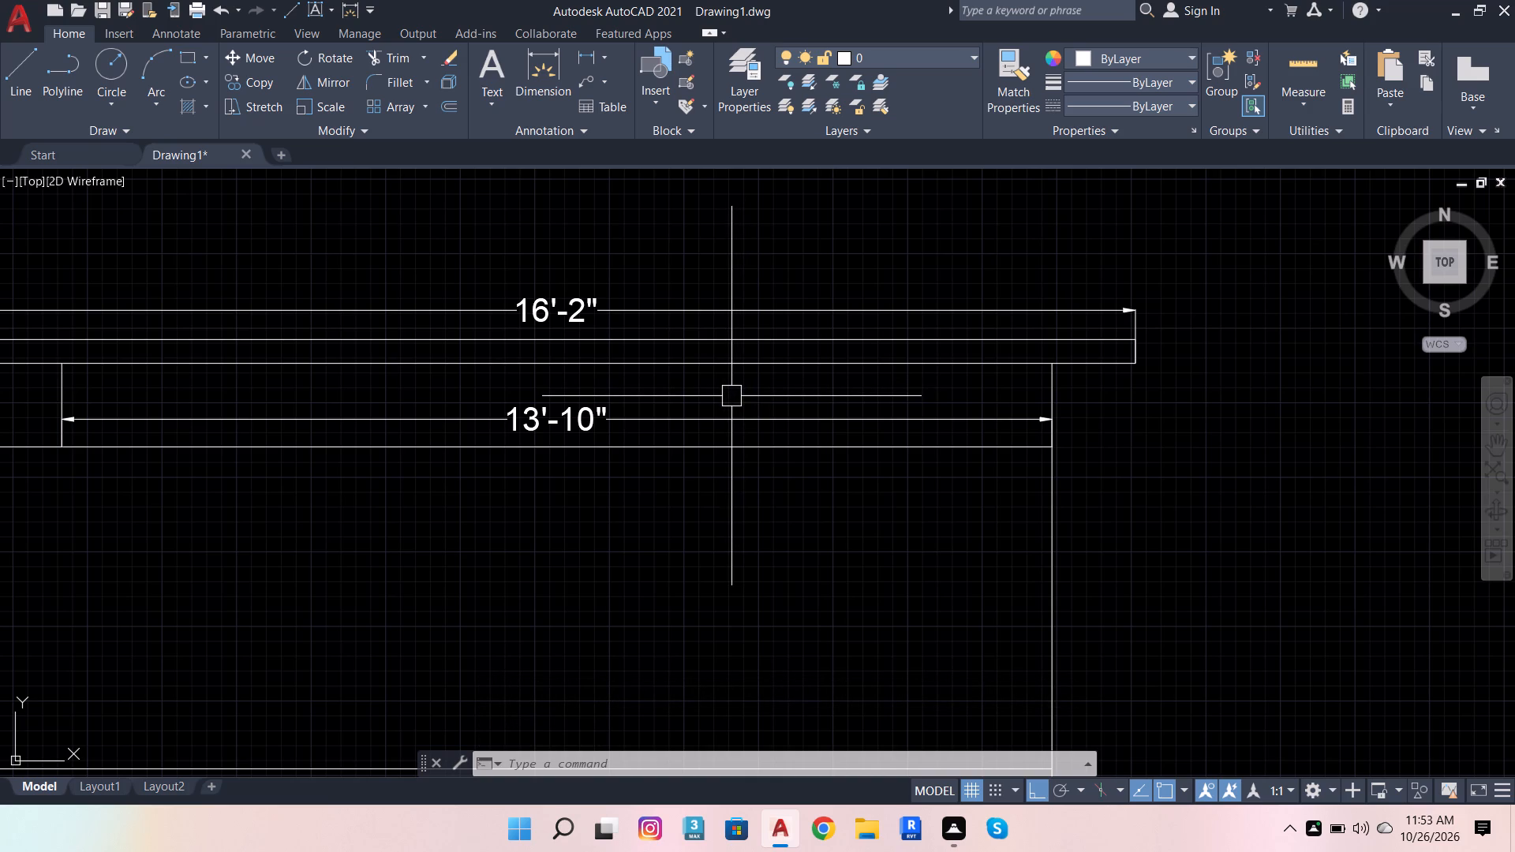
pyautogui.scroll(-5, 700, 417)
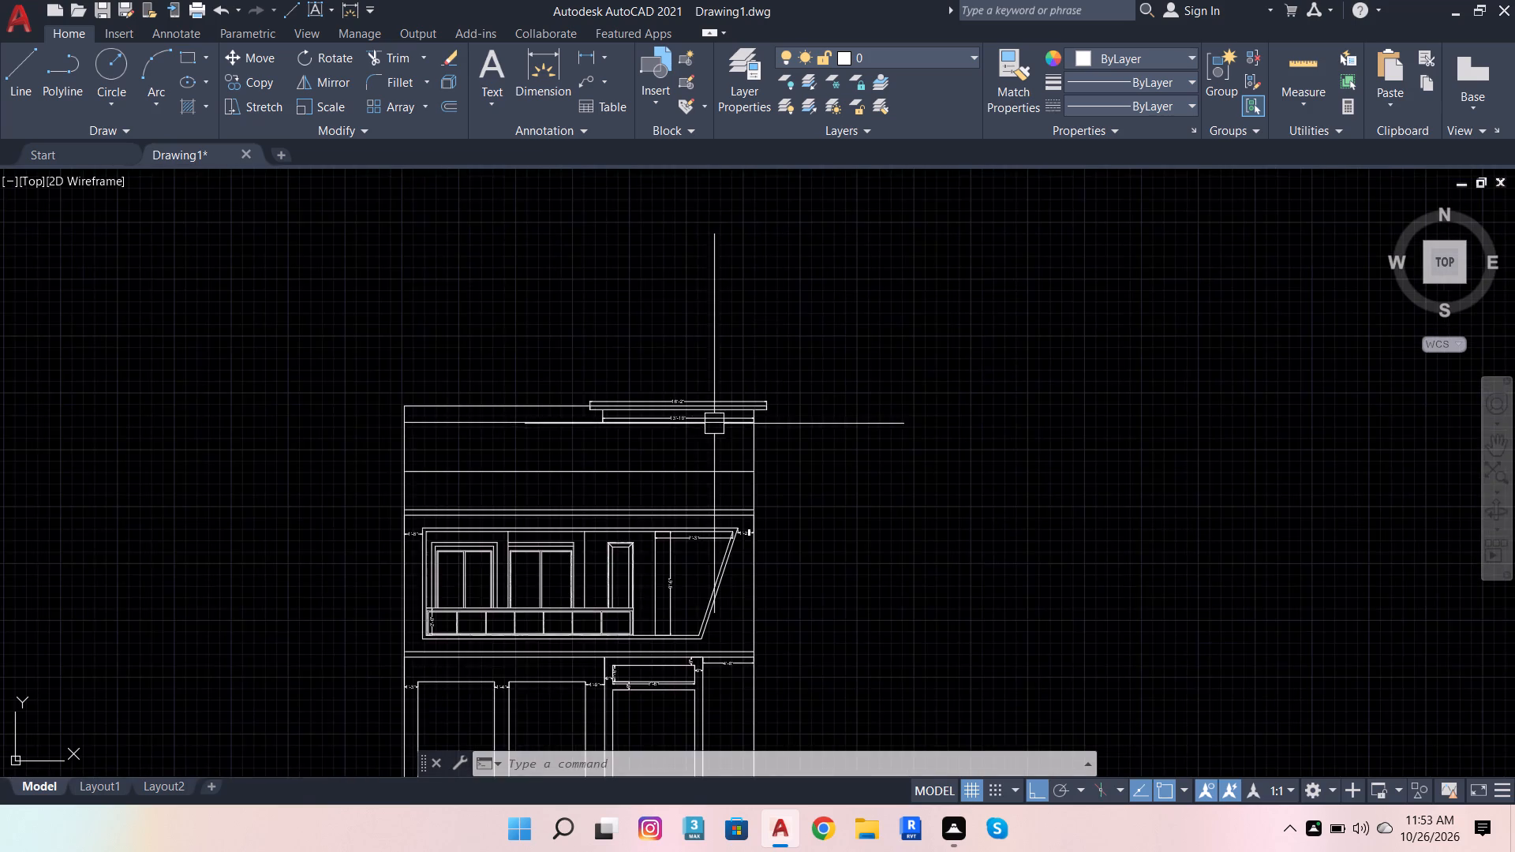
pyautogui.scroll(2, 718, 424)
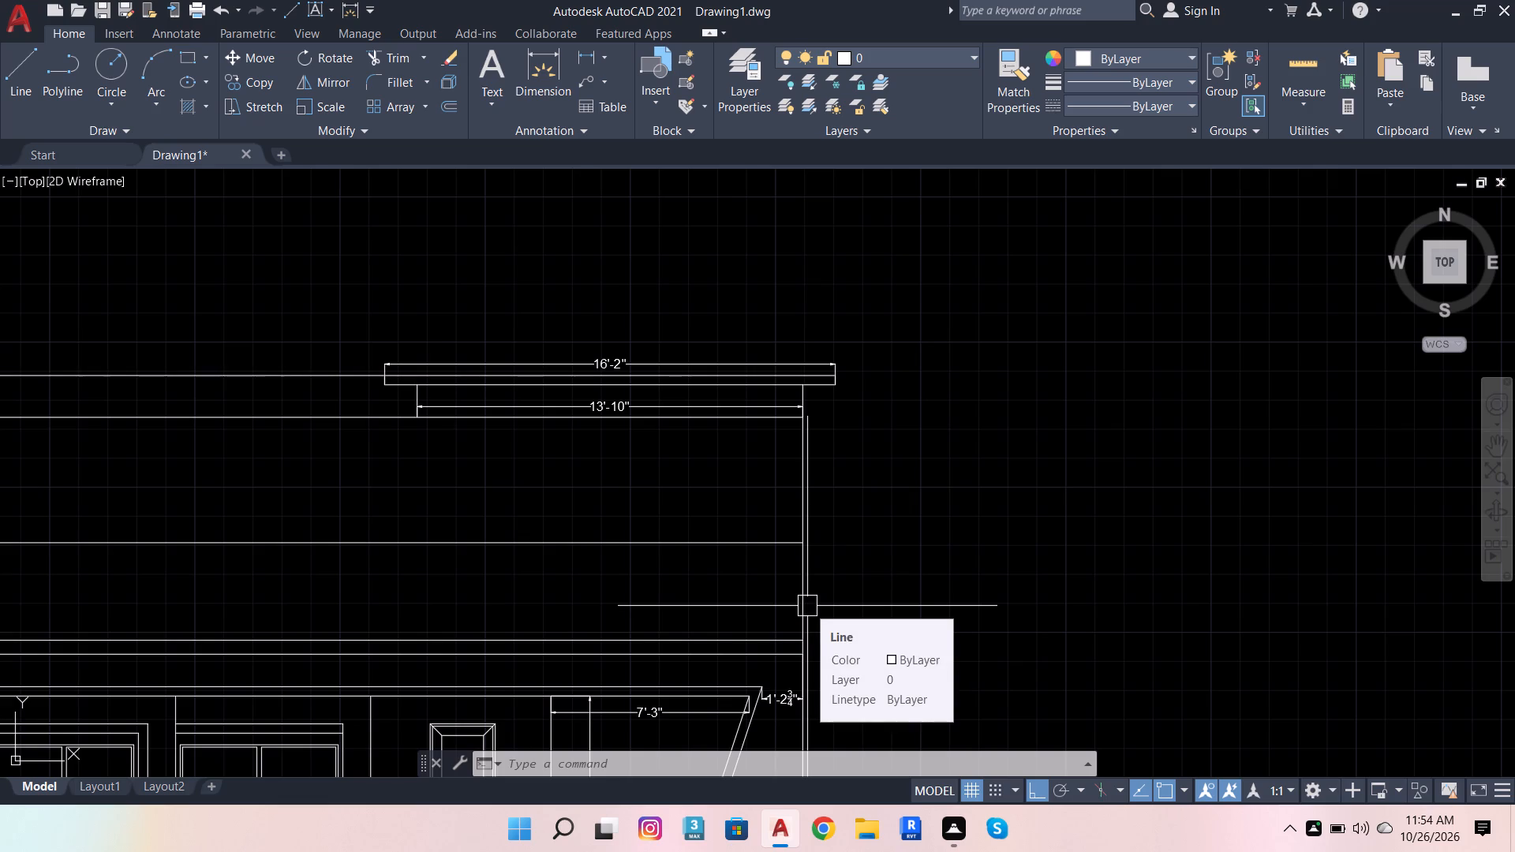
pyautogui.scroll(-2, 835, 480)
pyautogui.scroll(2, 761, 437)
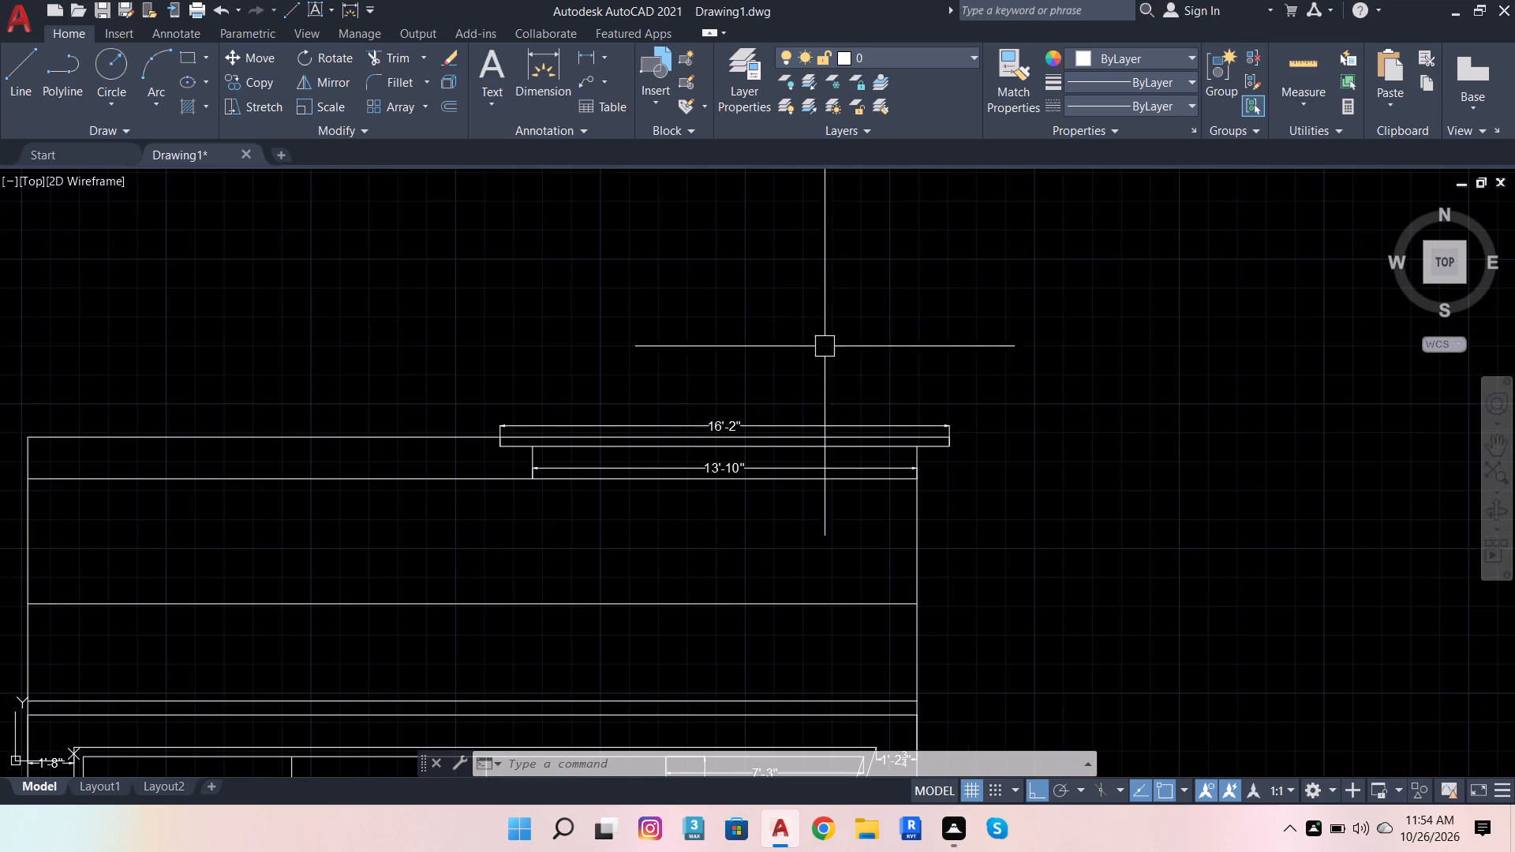
# Dimension the height from the upper line of the band above the balcony to the wall block's base, just outside the building's right edge.
pyautogui.scroll(1, 697, 437)
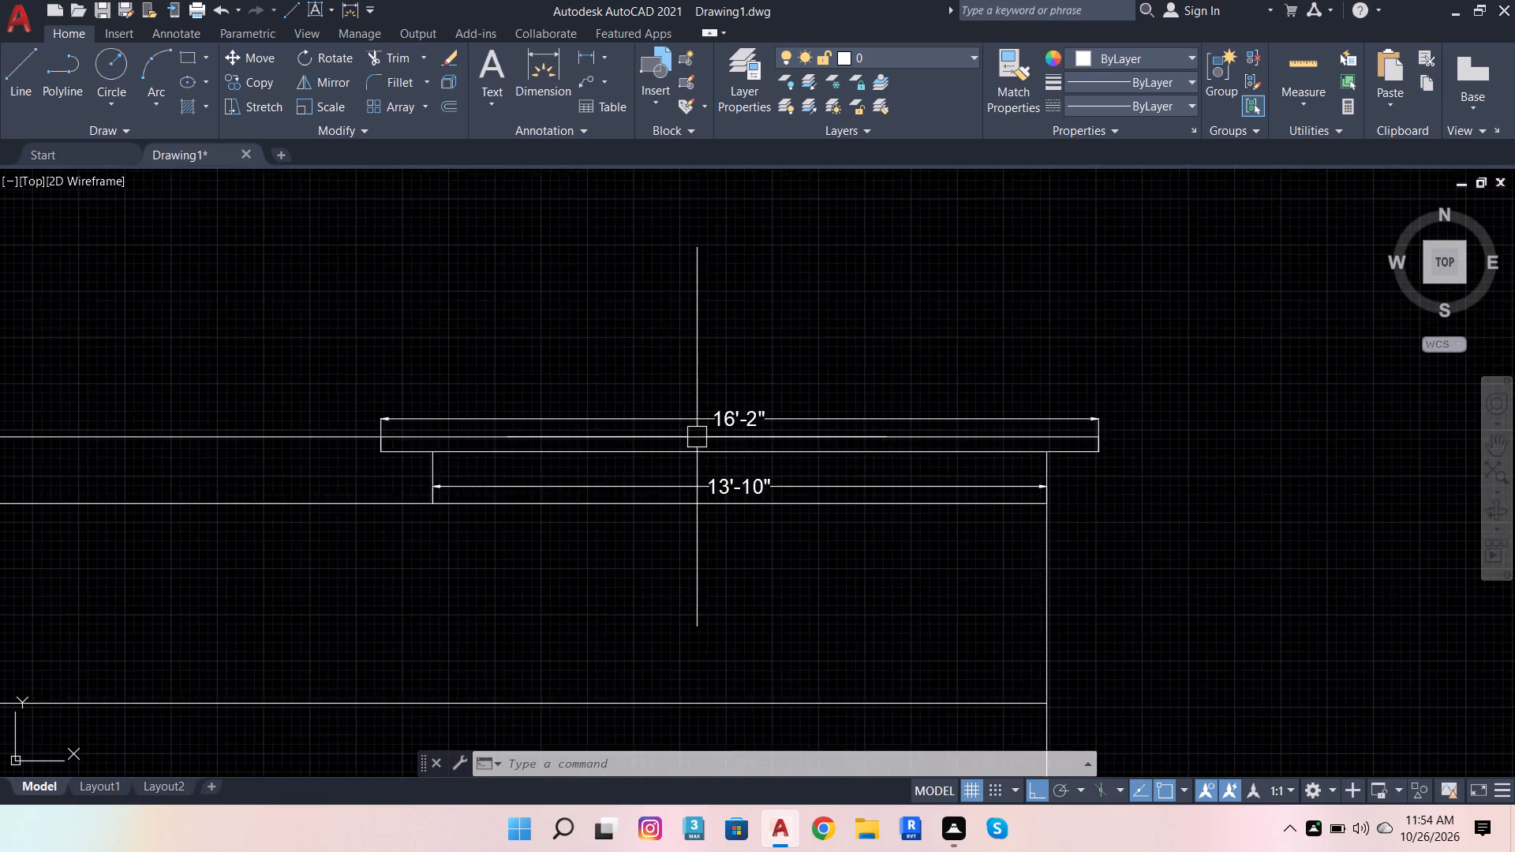
pyautogui.scroll(1, 697, 437)
pyautogui.scroll(-2, 825, 484)
pyautogui.scroll(1, 1049, 495)
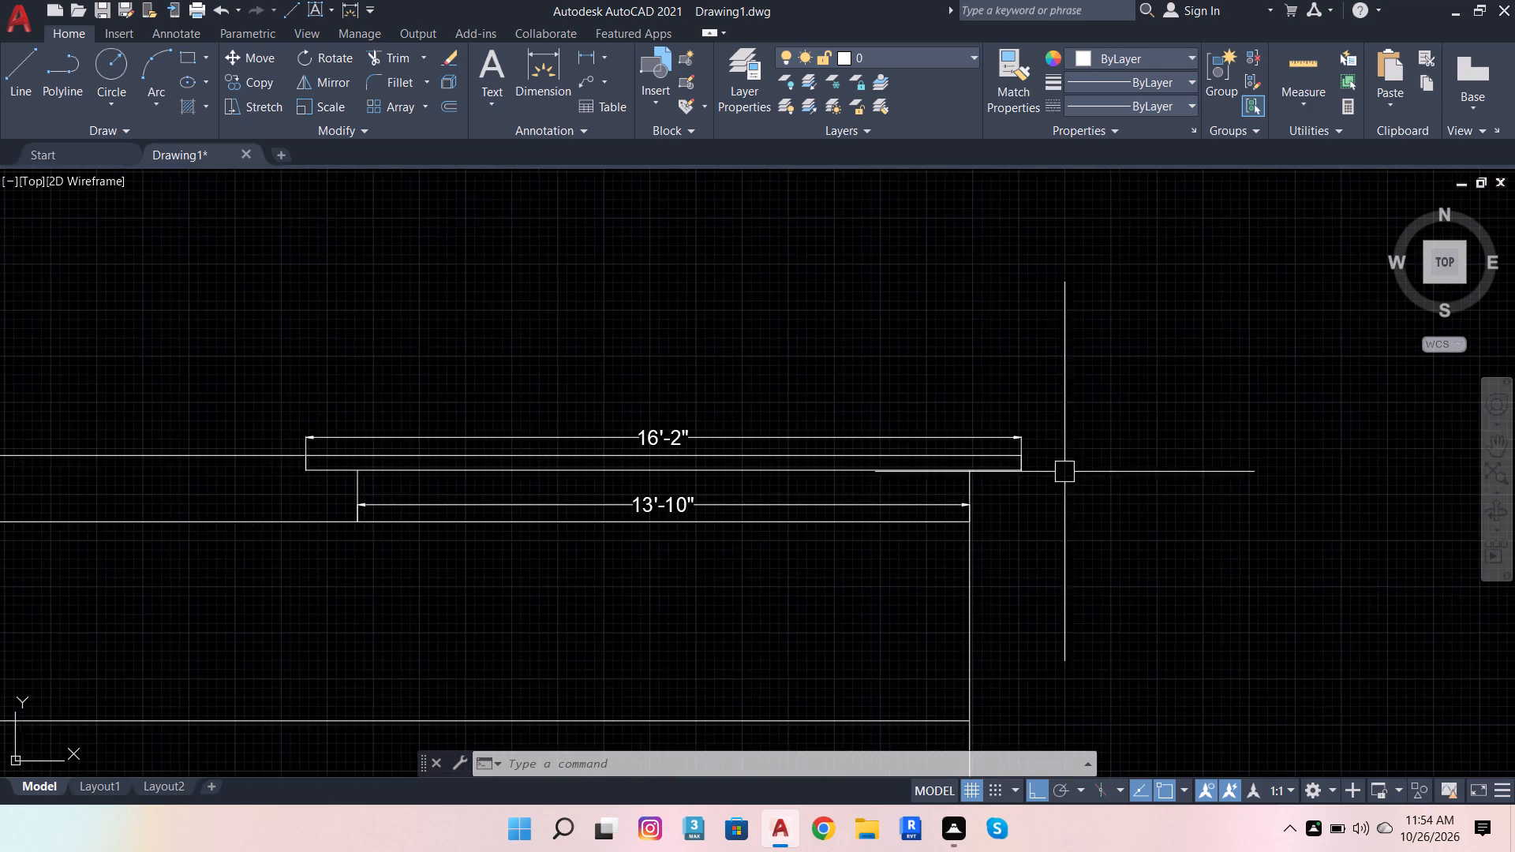
pyautogui.scroll(2, 1067, 469)
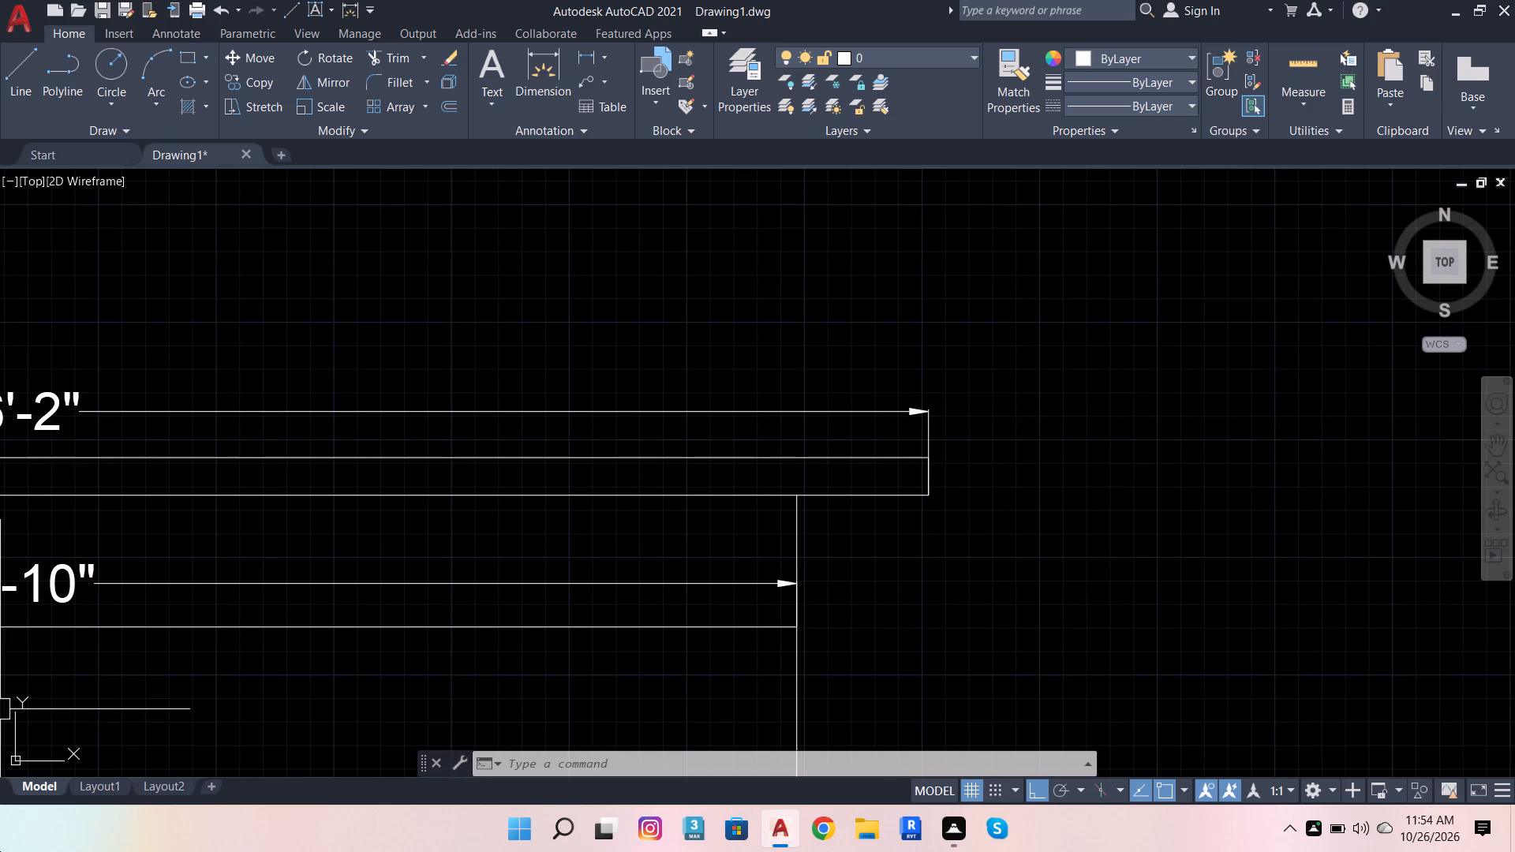
pyautogui.scroll(-2, 1358, 660)
pyautogui.scroll(-4, 994, 508)
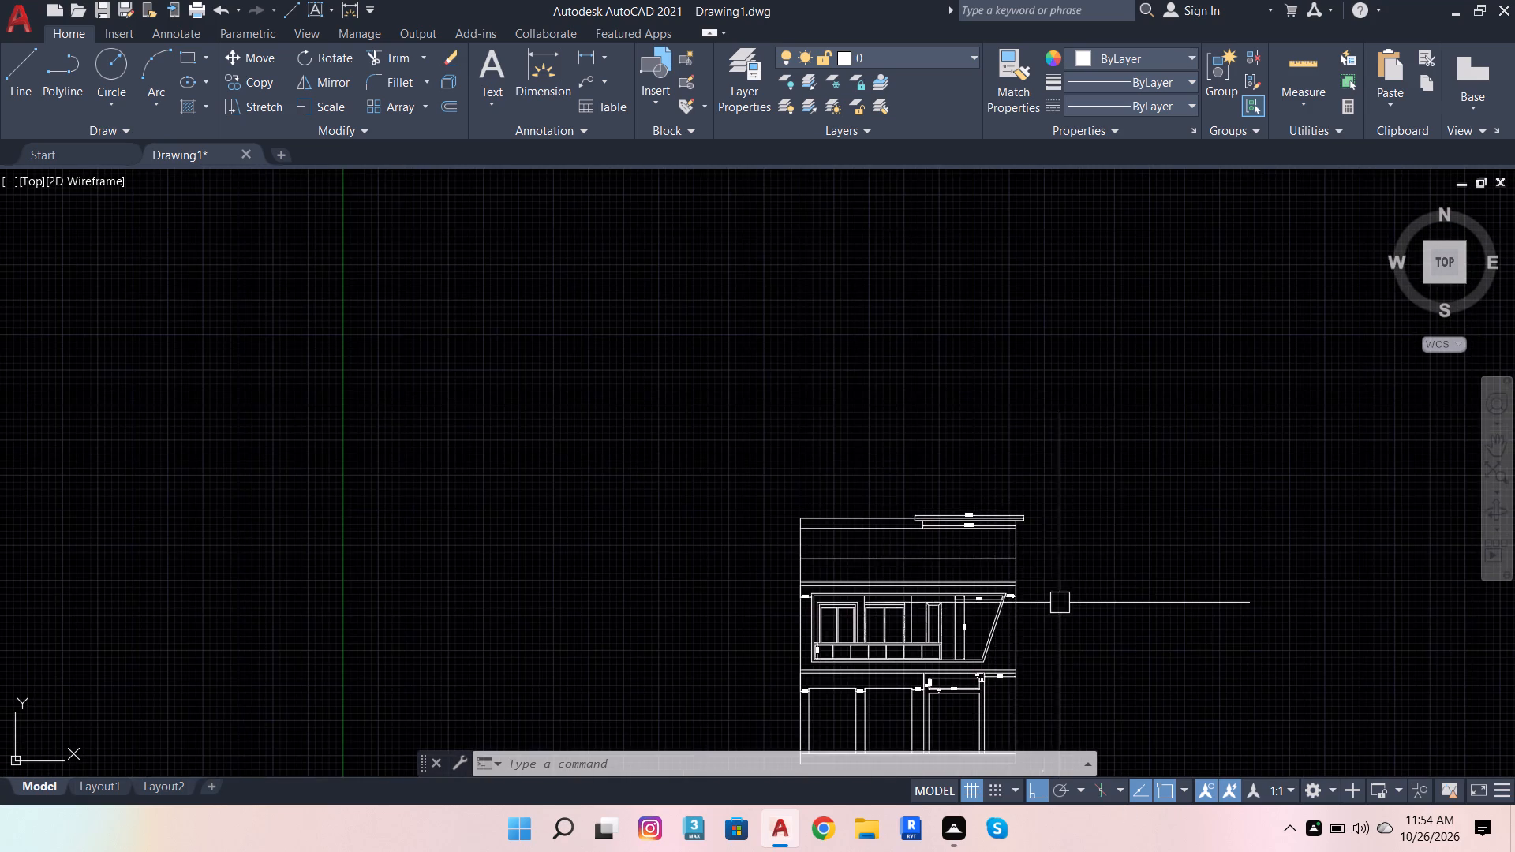
pyautogui.scroll(2, 1060, 603)
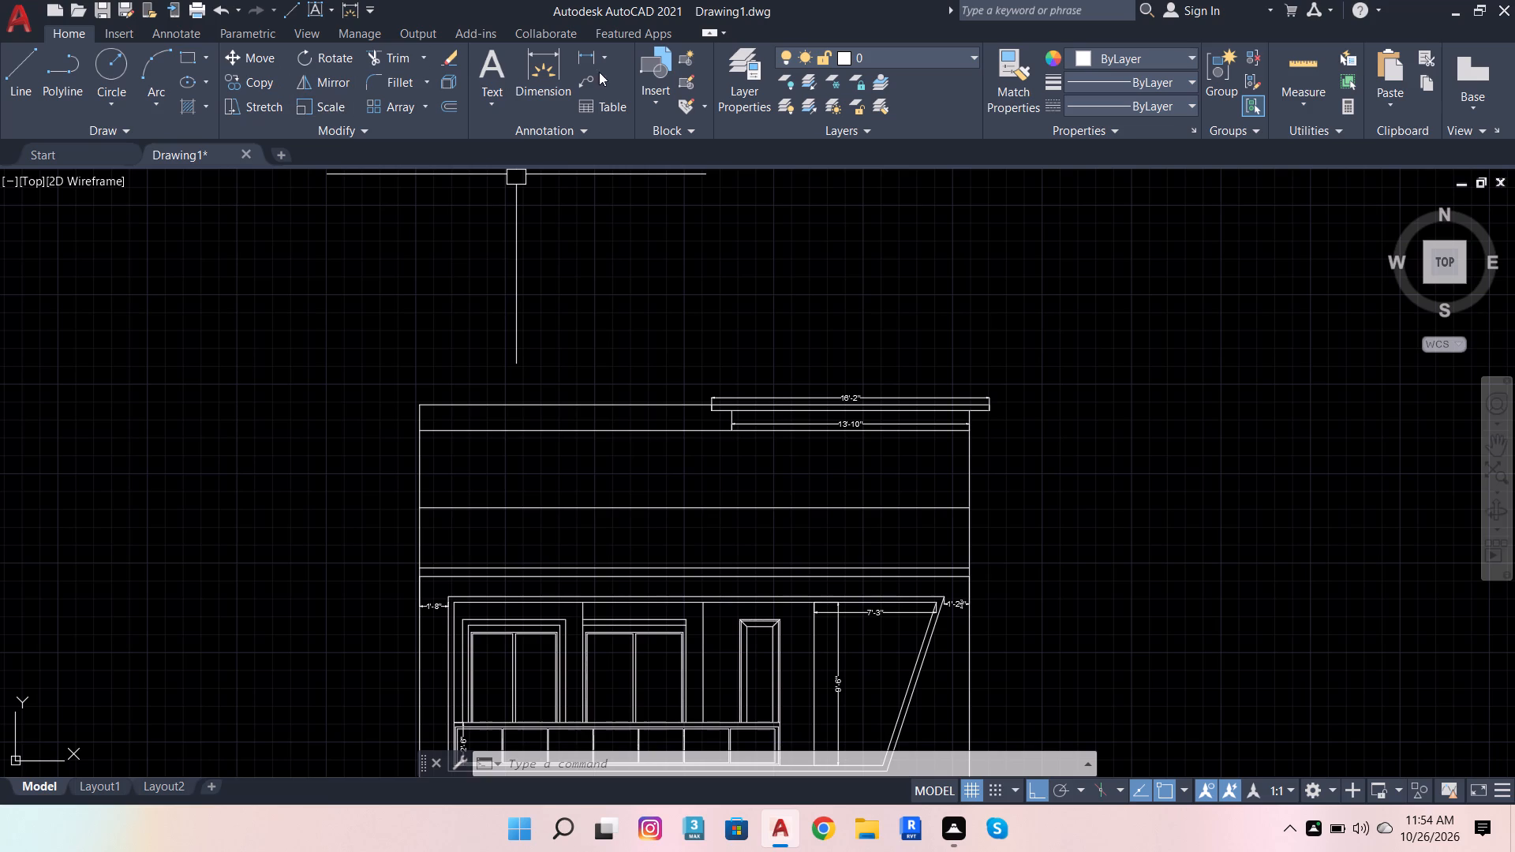
pyautogui.click(536, 76)
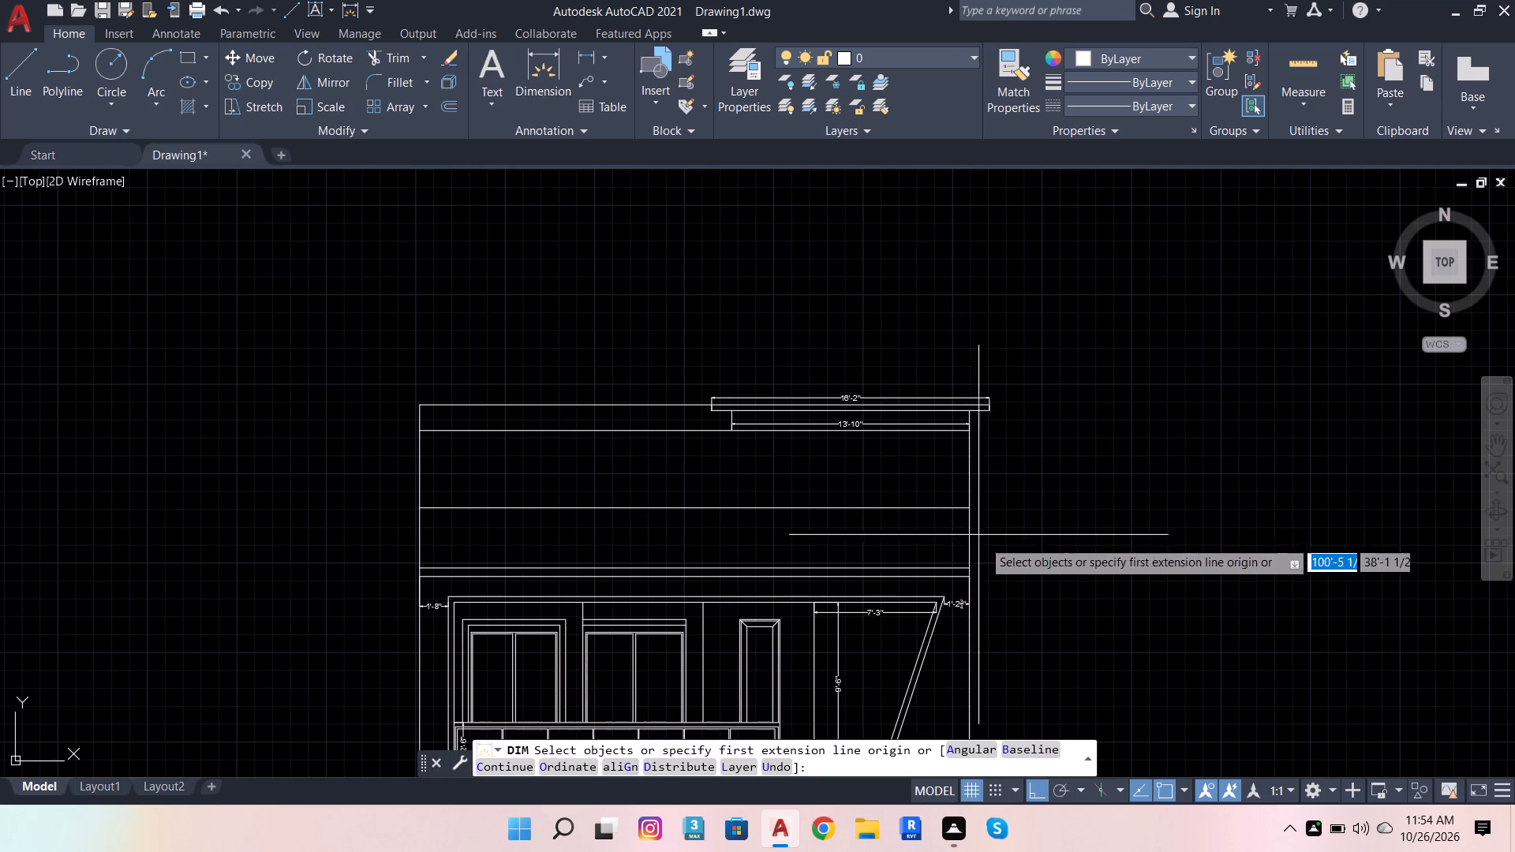
pyautogui.click(972, 566)
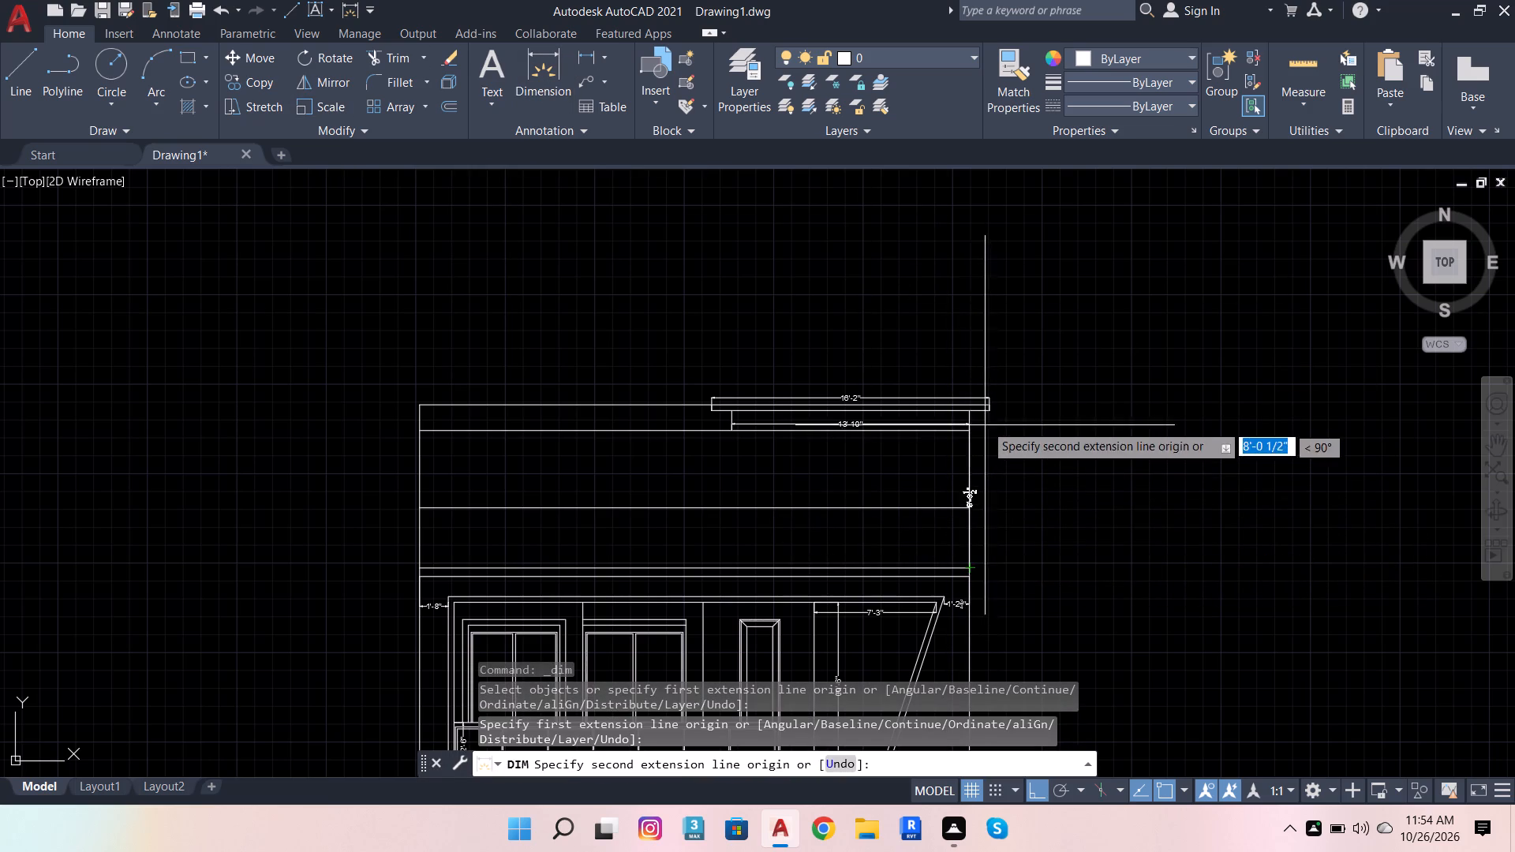
pyautogui.scroll(3, 970, 424)
pyautogui.click(968, 449)
pyautogui.scroll(-2, 1039, 432)
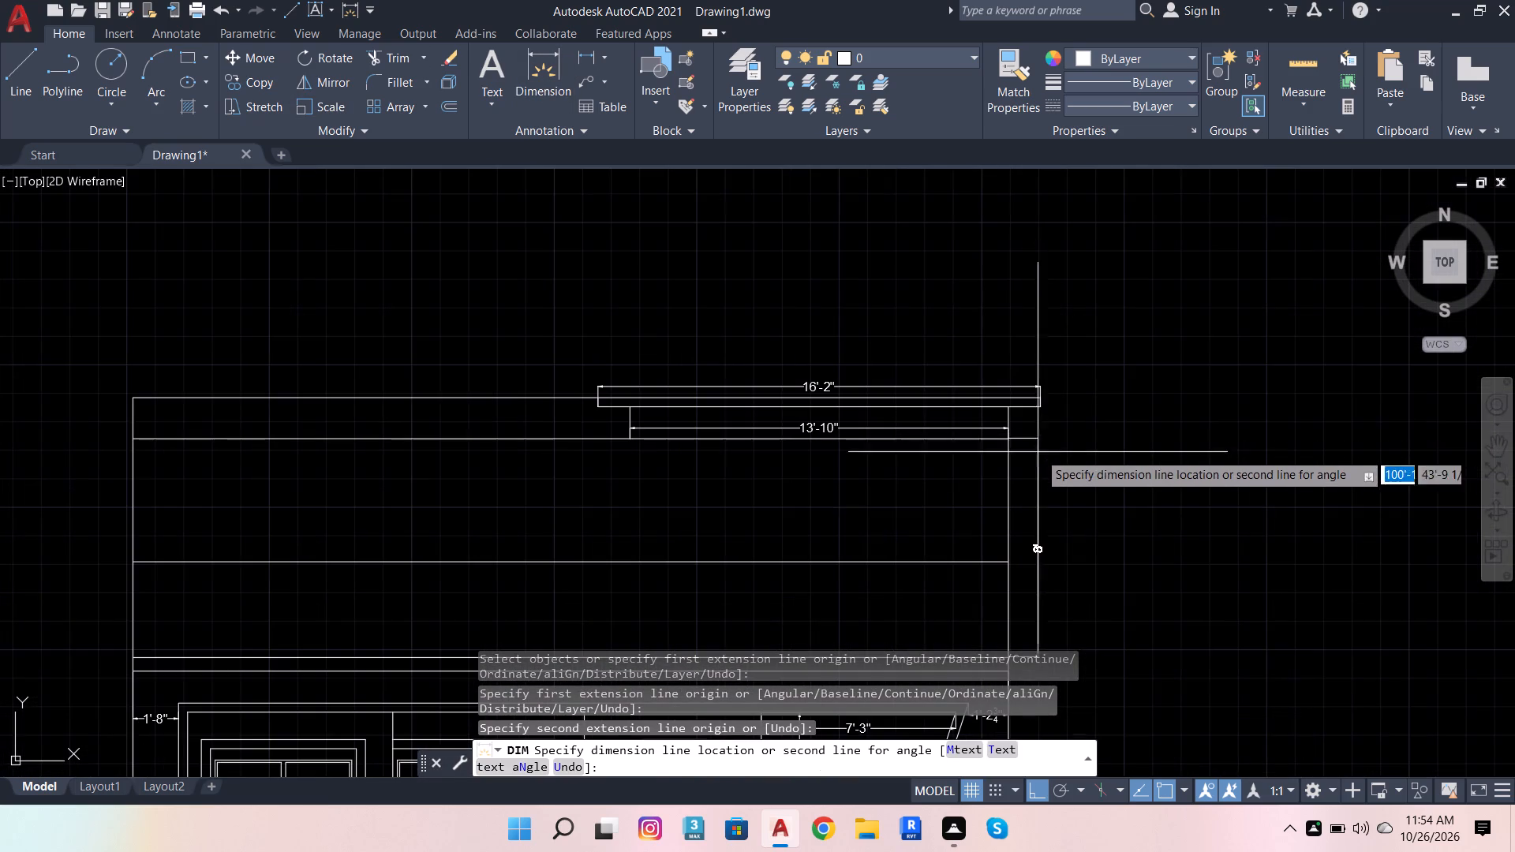
pyautogui.scroll(-1, 1038, 463)
pyautogui.click(1032, 478)
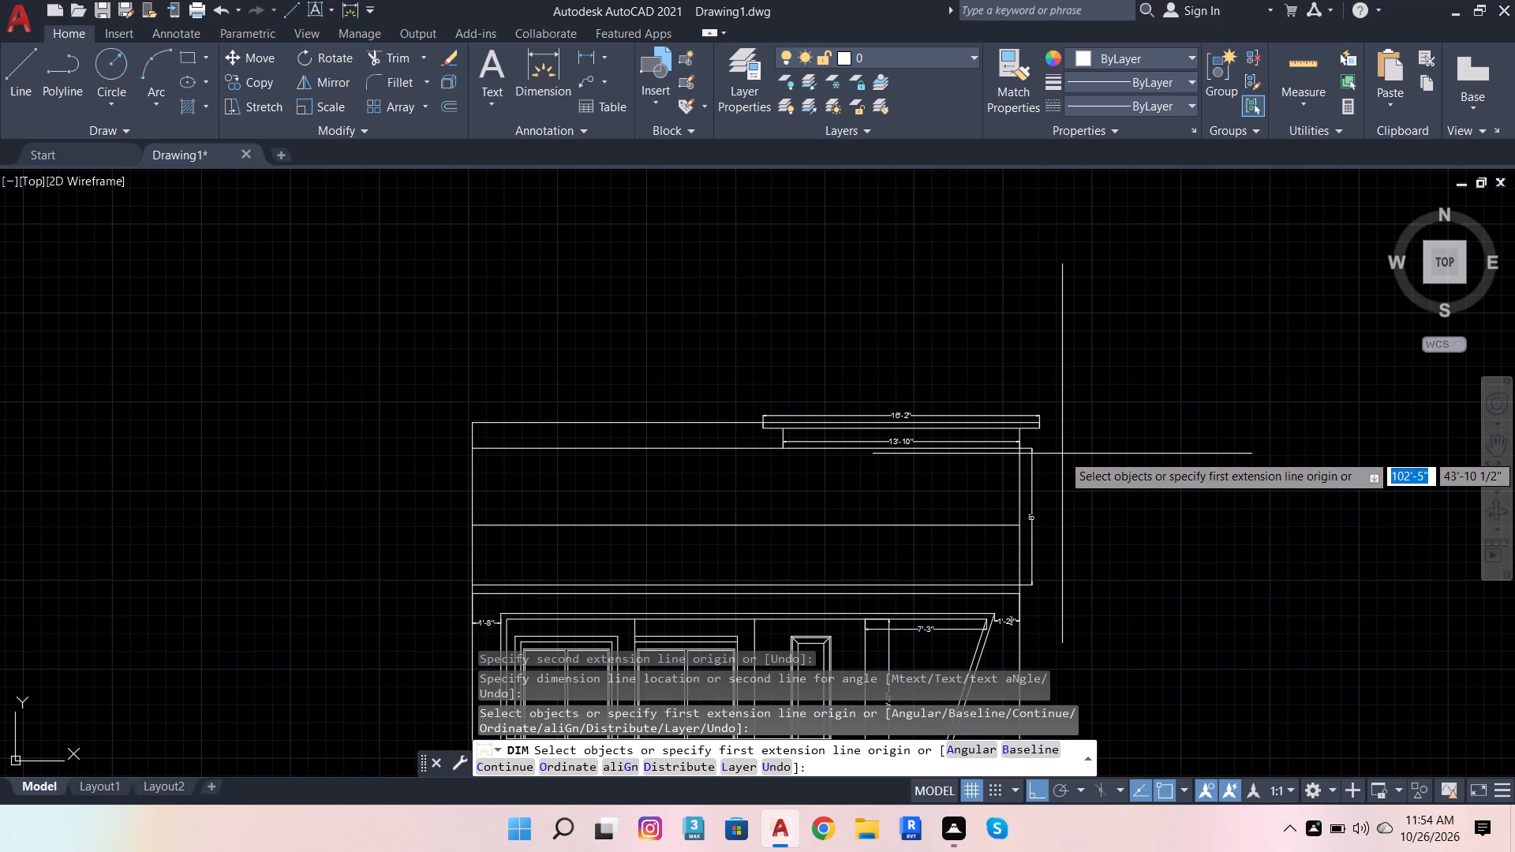
# Dimension the wall block's right side height, placing it beneath the slab overhang in line with the vertical 8' dimension.
pyautogui.scroll(1, 1062, 454)
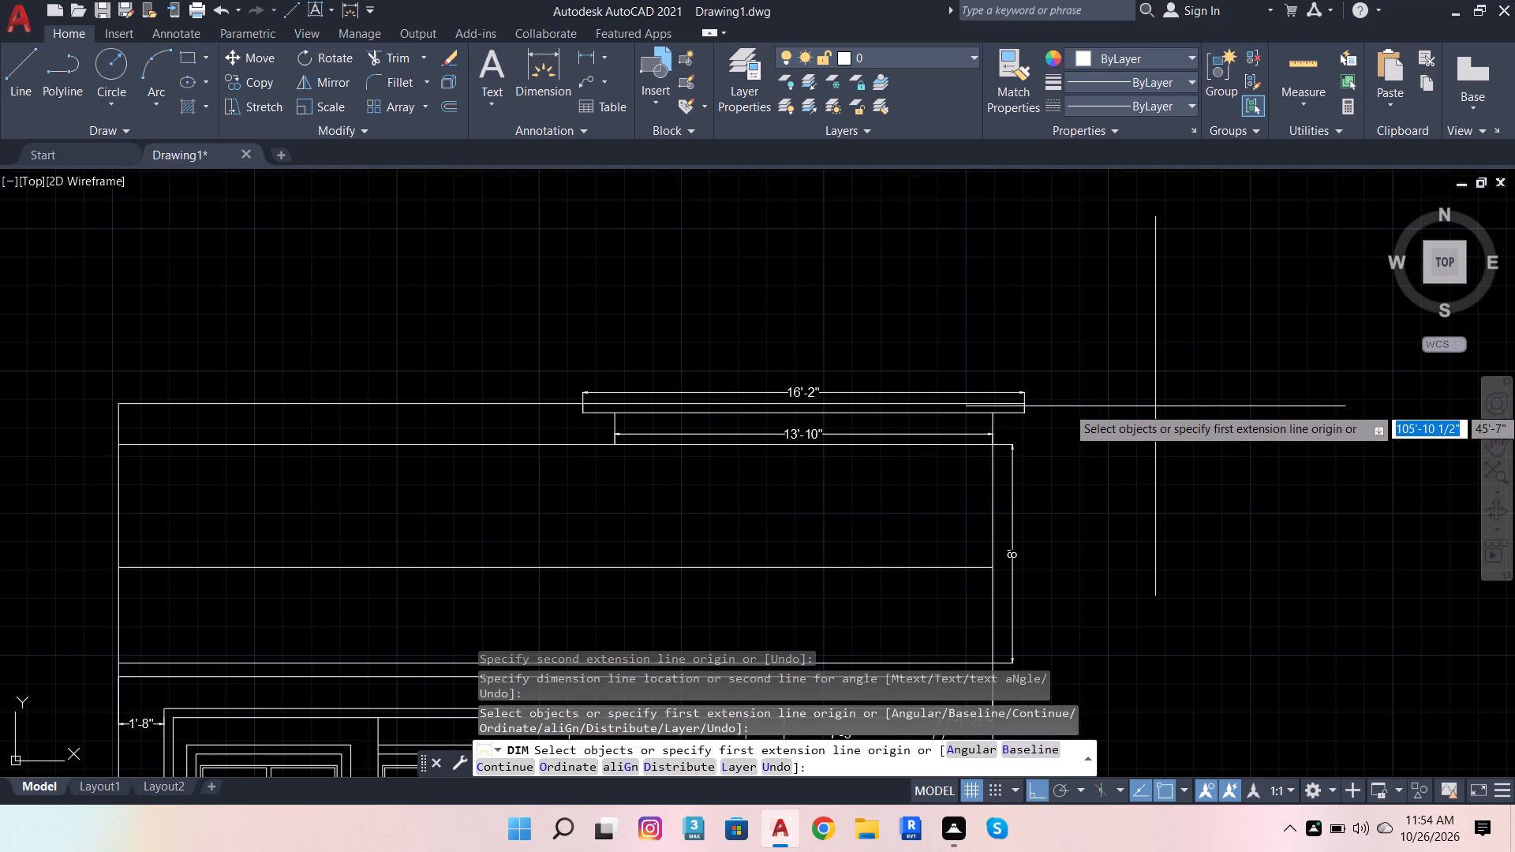
pyautogui.scroll(1, 1155, 406)
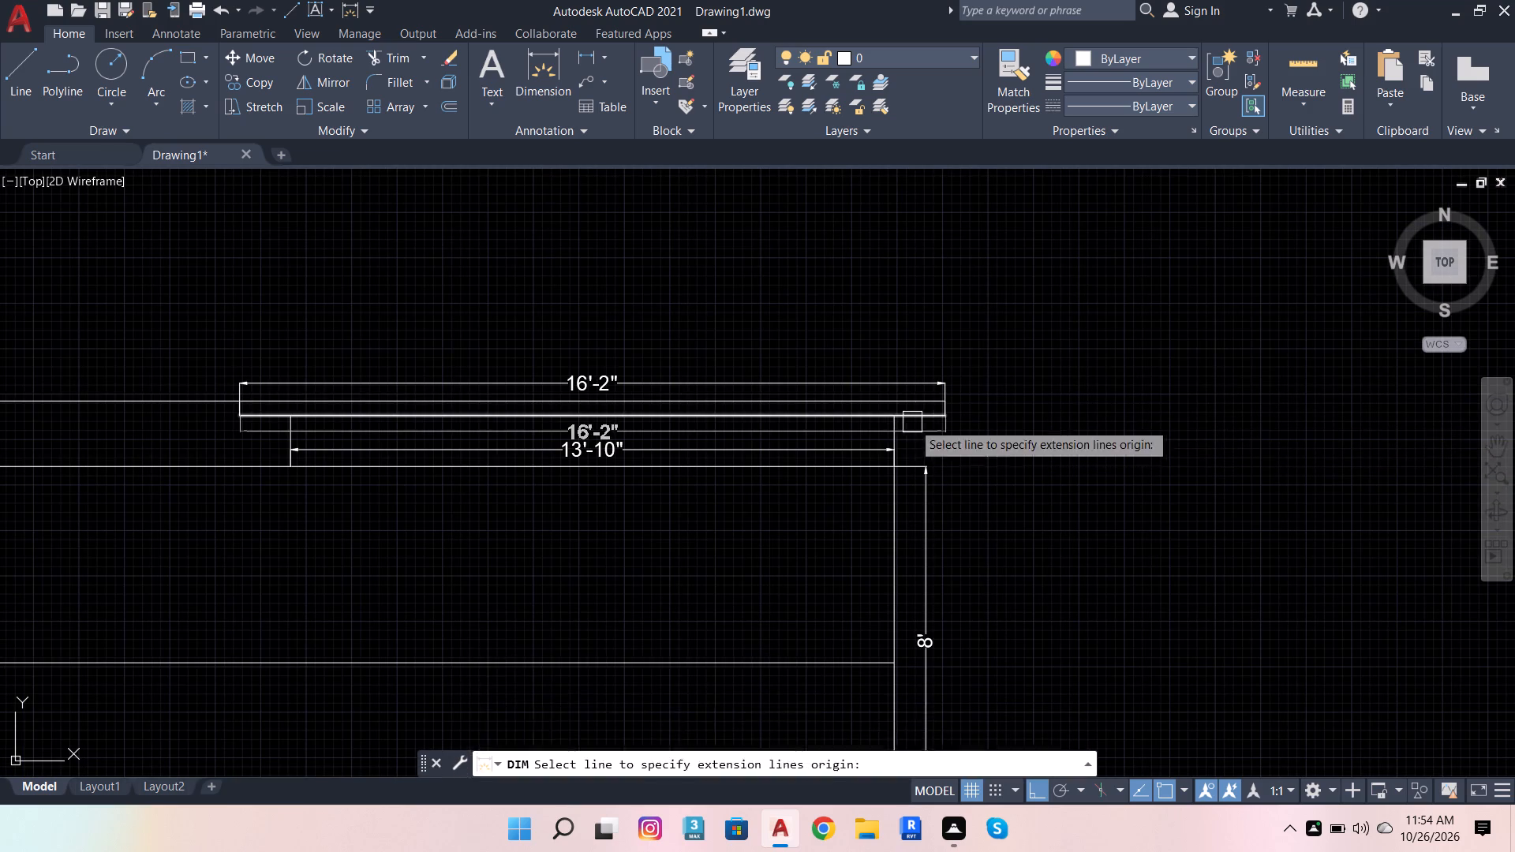
pyautogui.click(892, 434)
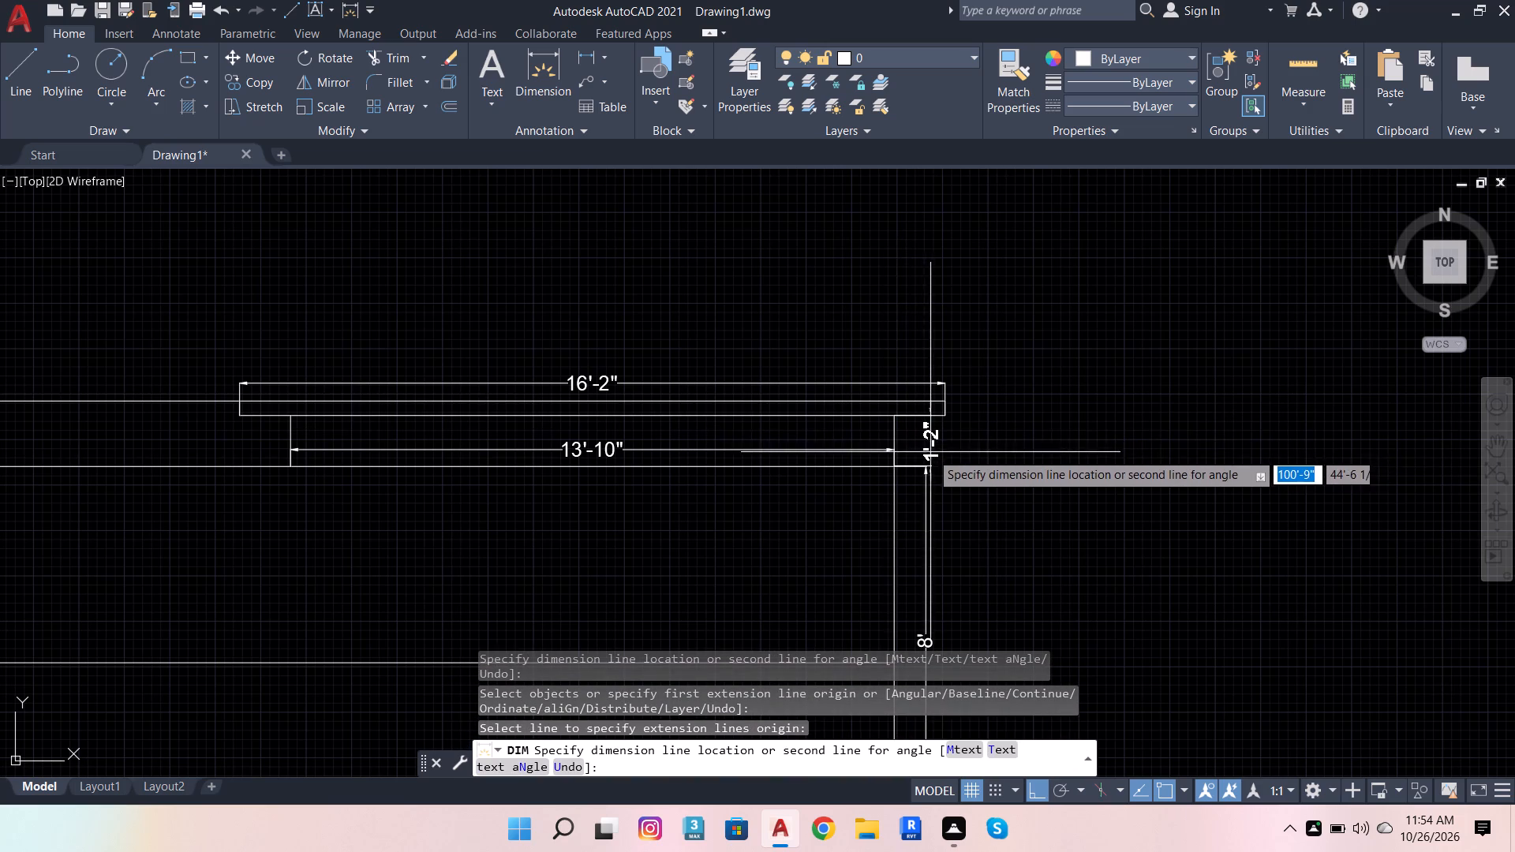
pyautogui.scroll(2, 930, 454)
pyautogui.click(917, 478)
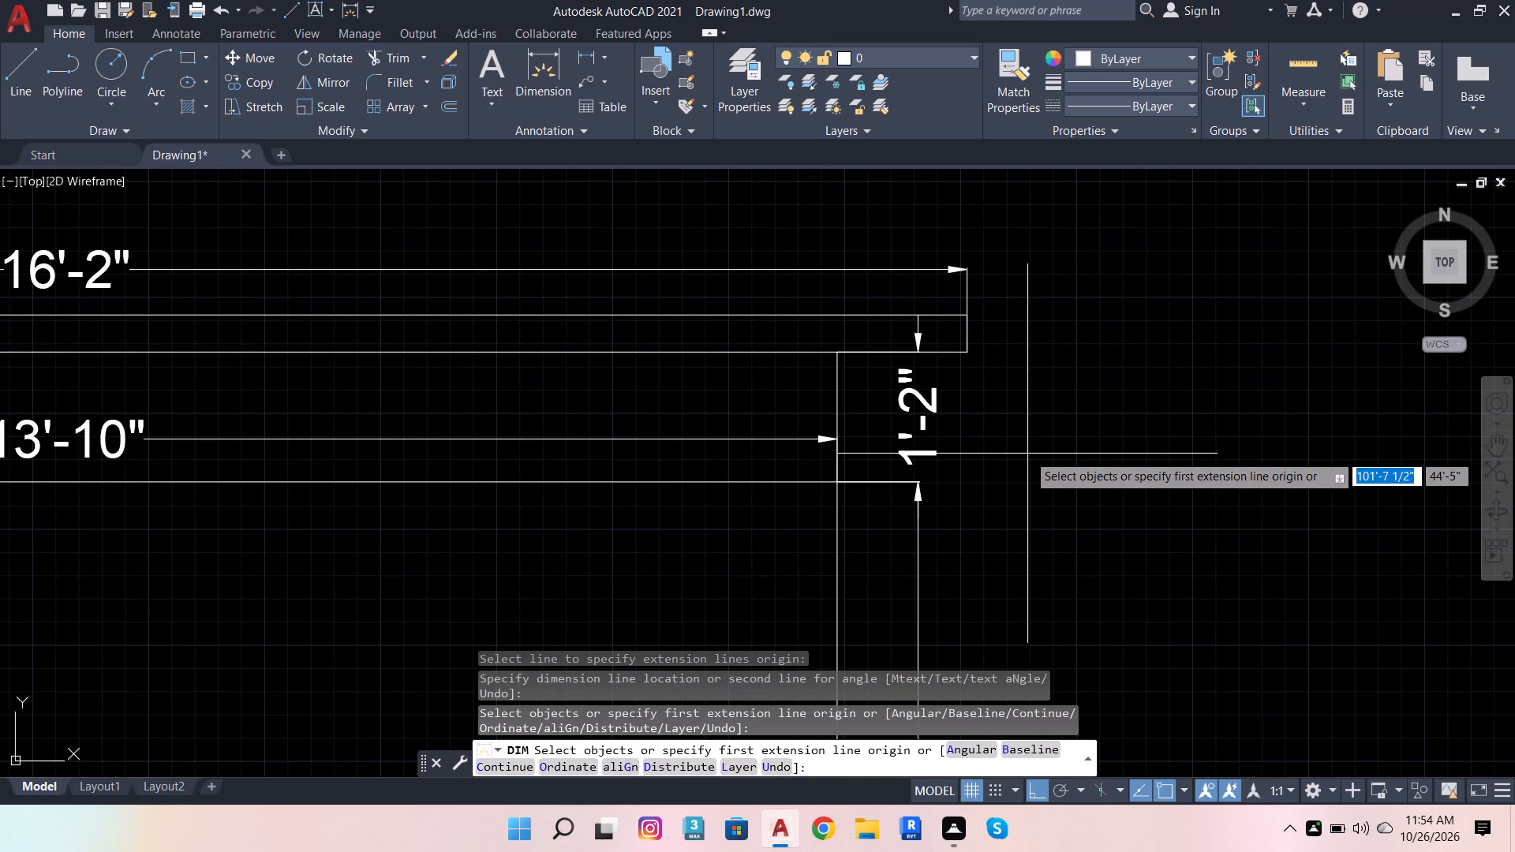
# Dimension the height from the wall block's base to the slab's top line, placing it just beyond the slab's right end.
pyautogui.click(835, 484)
pyautogui.click(953, 320)
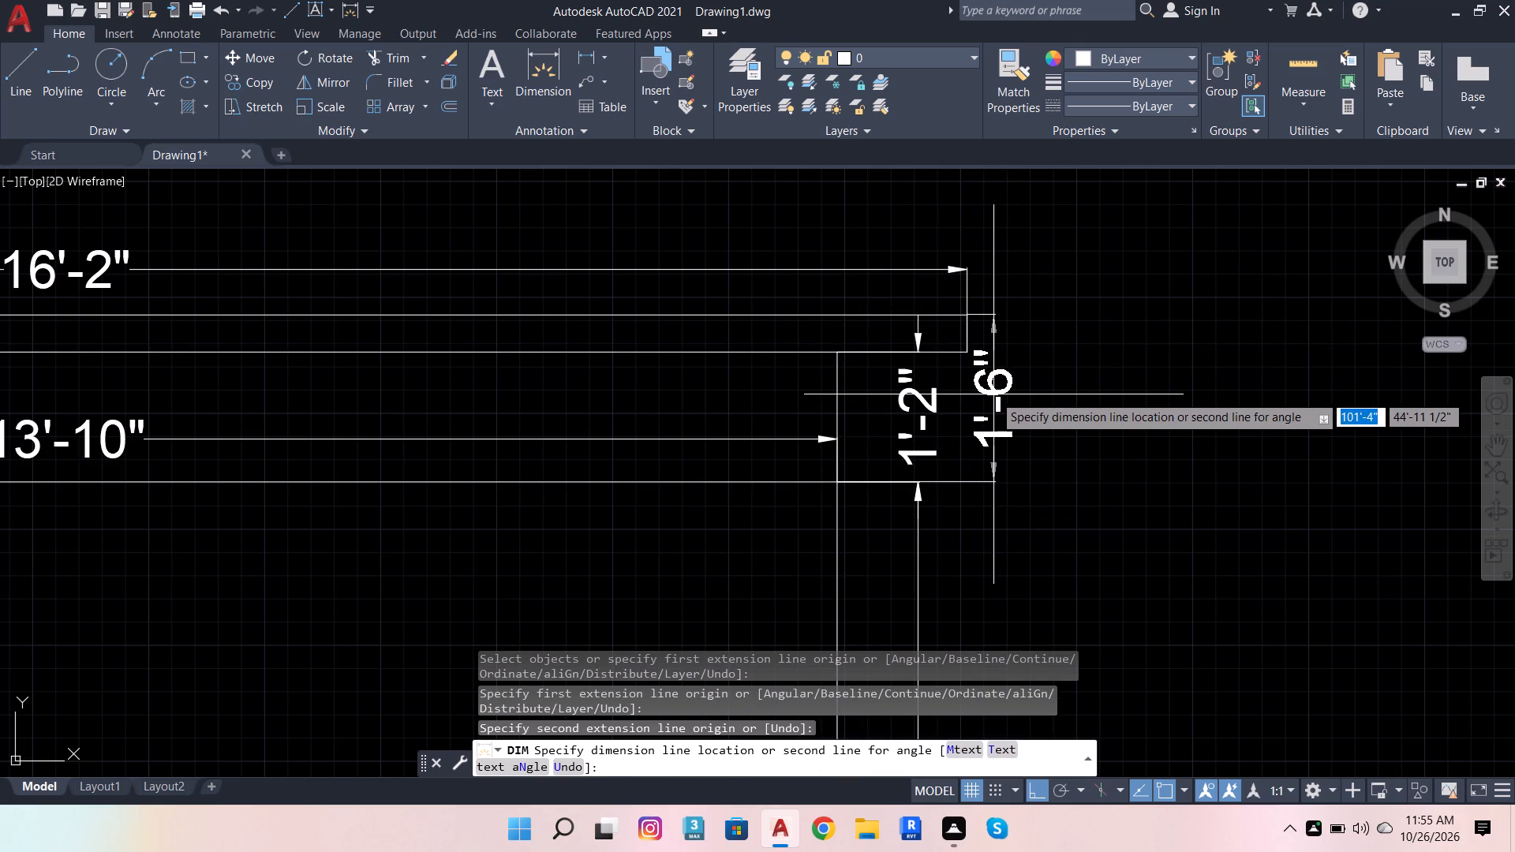
pyautogui.click(979, 419)
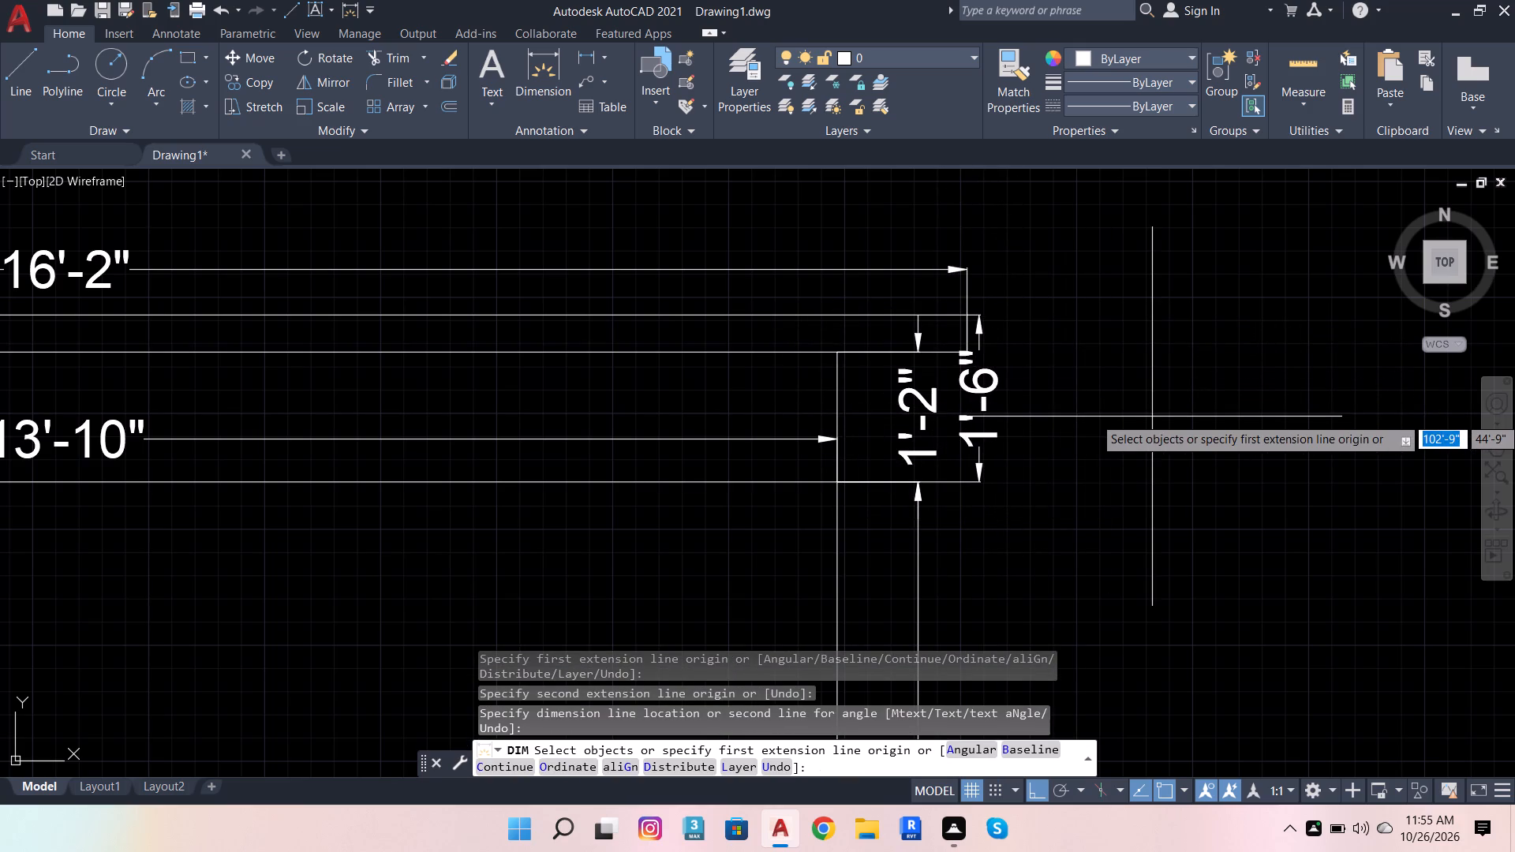
pyautogui.scroll(-3, 1152, 417)
pyautogui.press('Escape')
pyautogui.press('Escape')
pyautogui.press('Escape')
pyautogui.press('Escape')
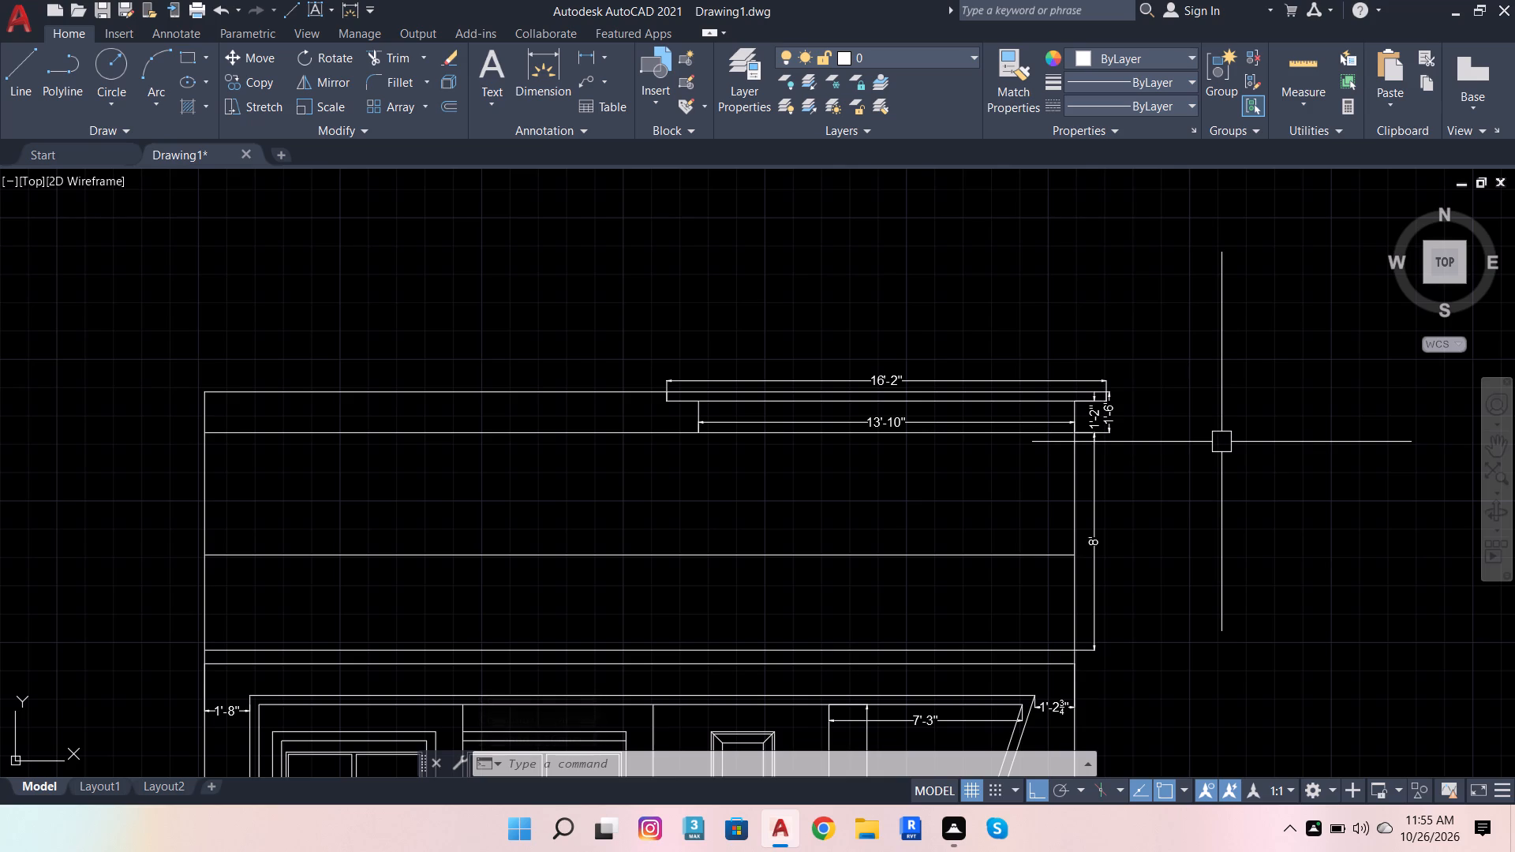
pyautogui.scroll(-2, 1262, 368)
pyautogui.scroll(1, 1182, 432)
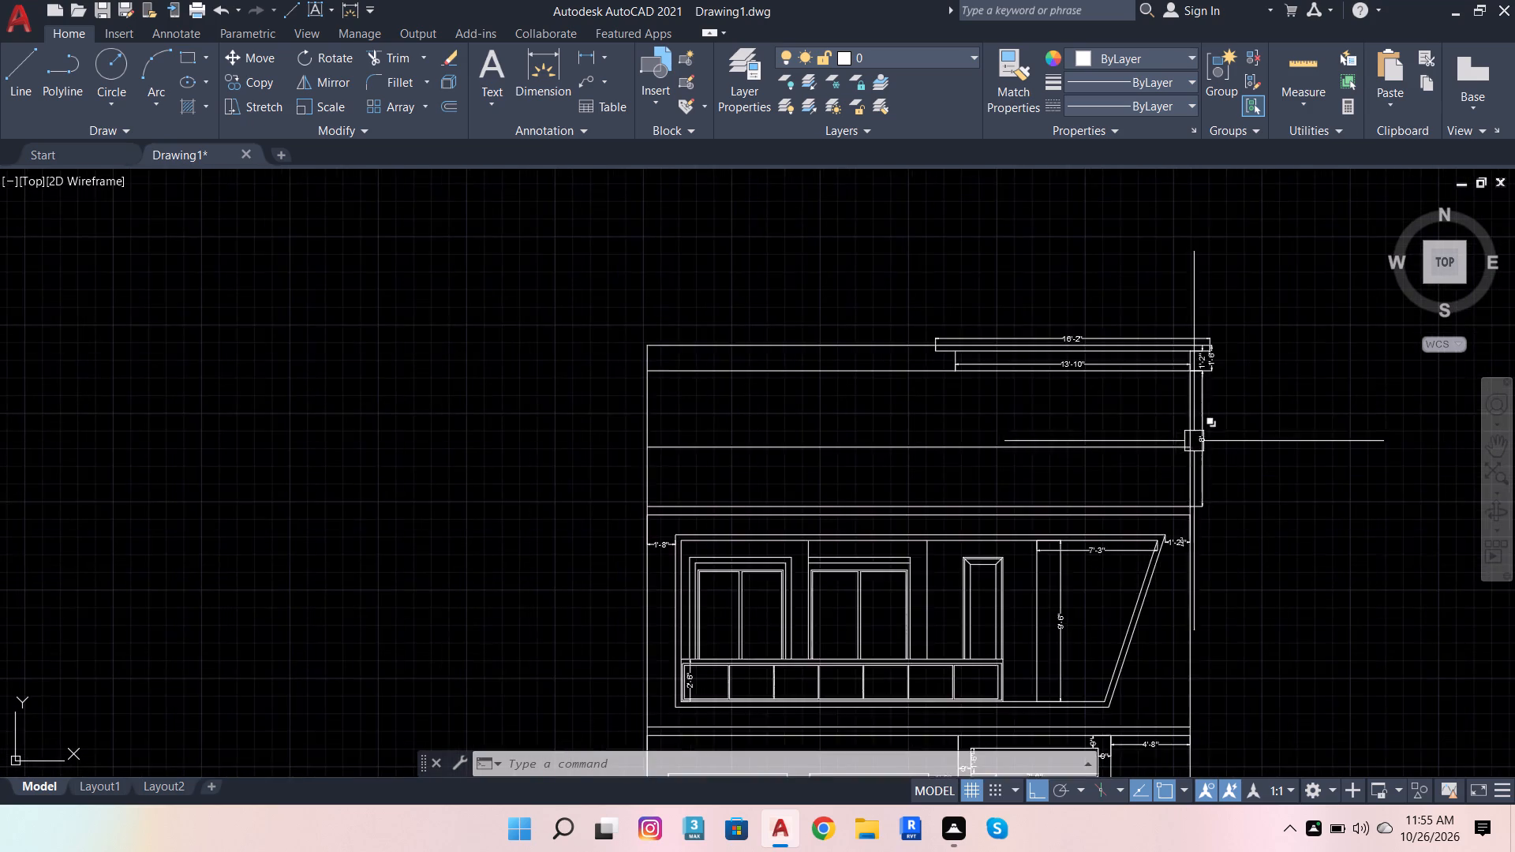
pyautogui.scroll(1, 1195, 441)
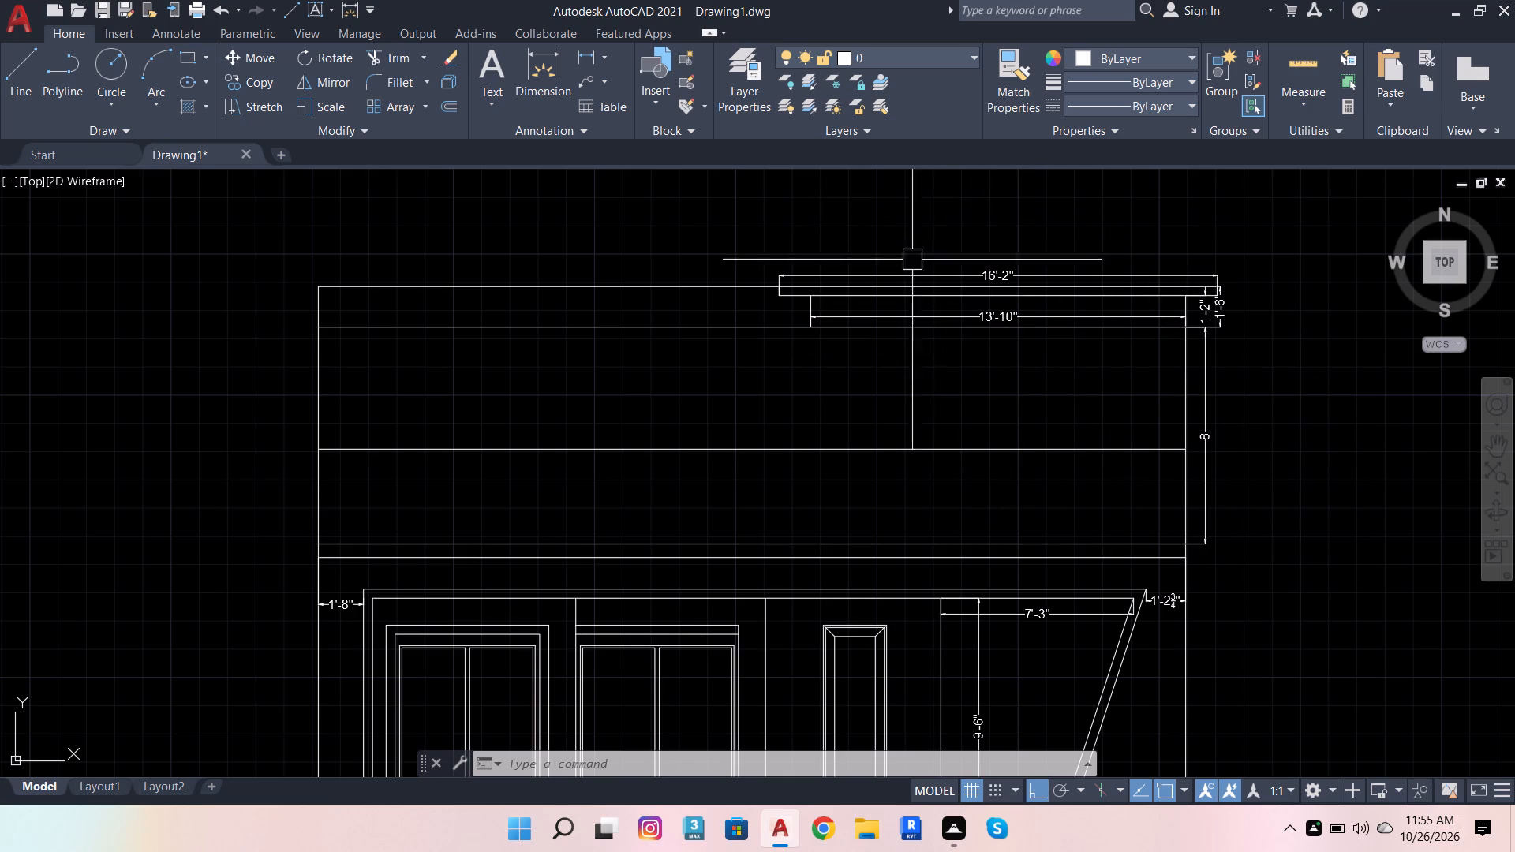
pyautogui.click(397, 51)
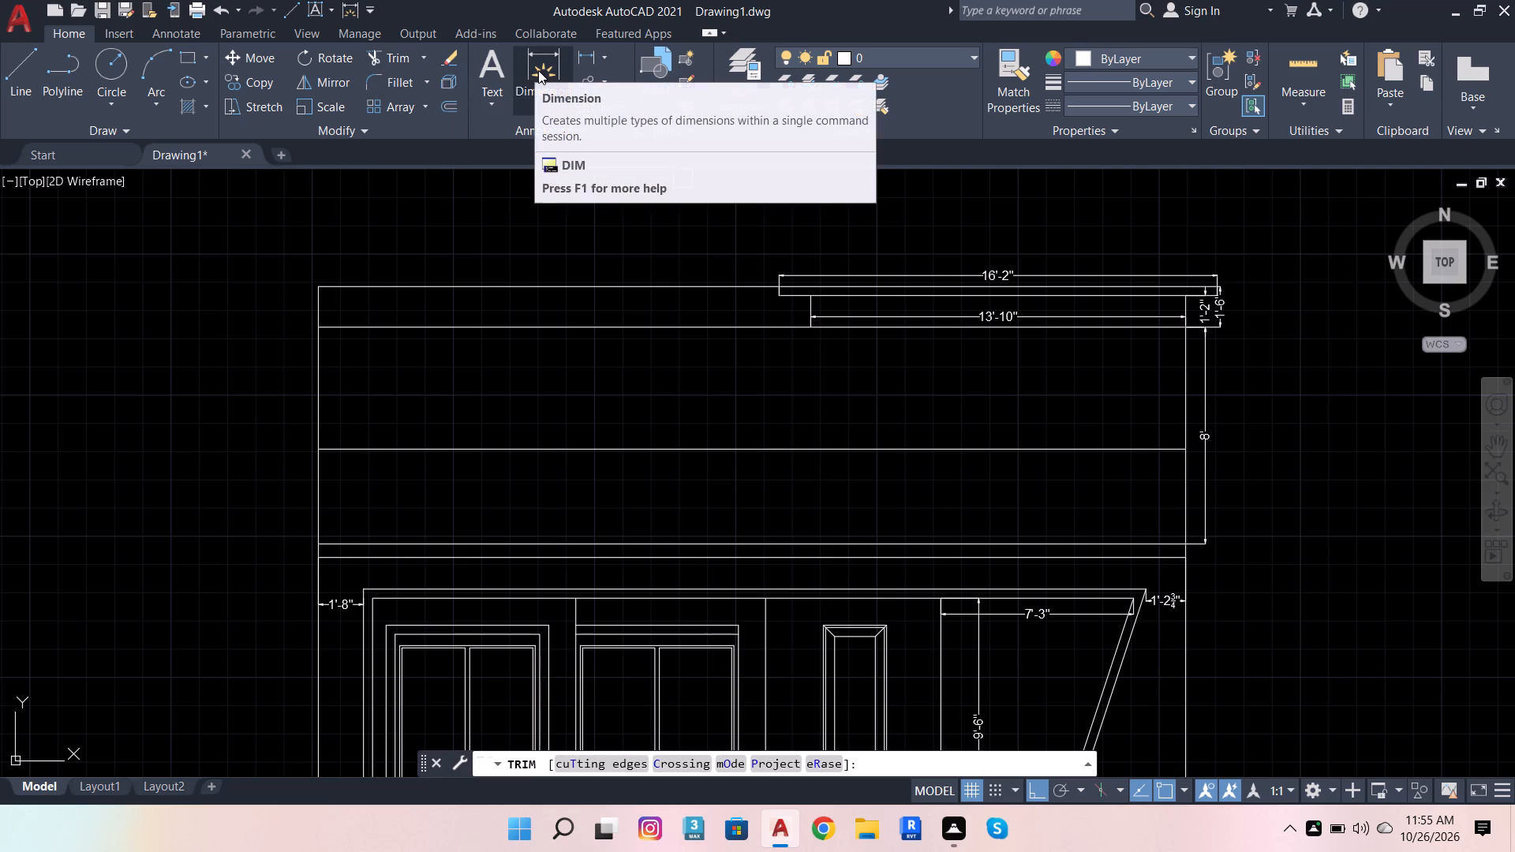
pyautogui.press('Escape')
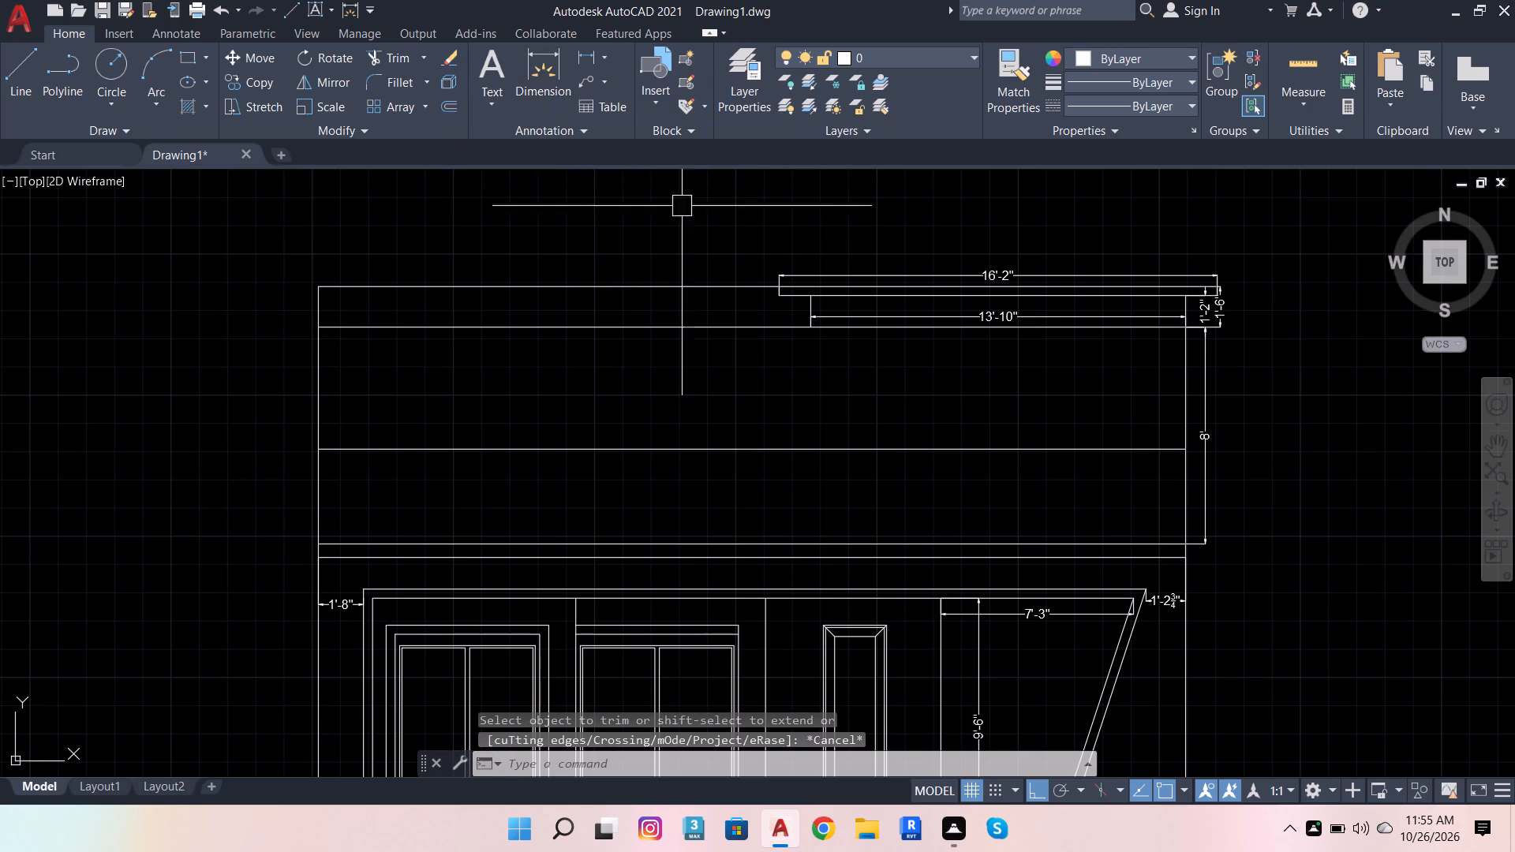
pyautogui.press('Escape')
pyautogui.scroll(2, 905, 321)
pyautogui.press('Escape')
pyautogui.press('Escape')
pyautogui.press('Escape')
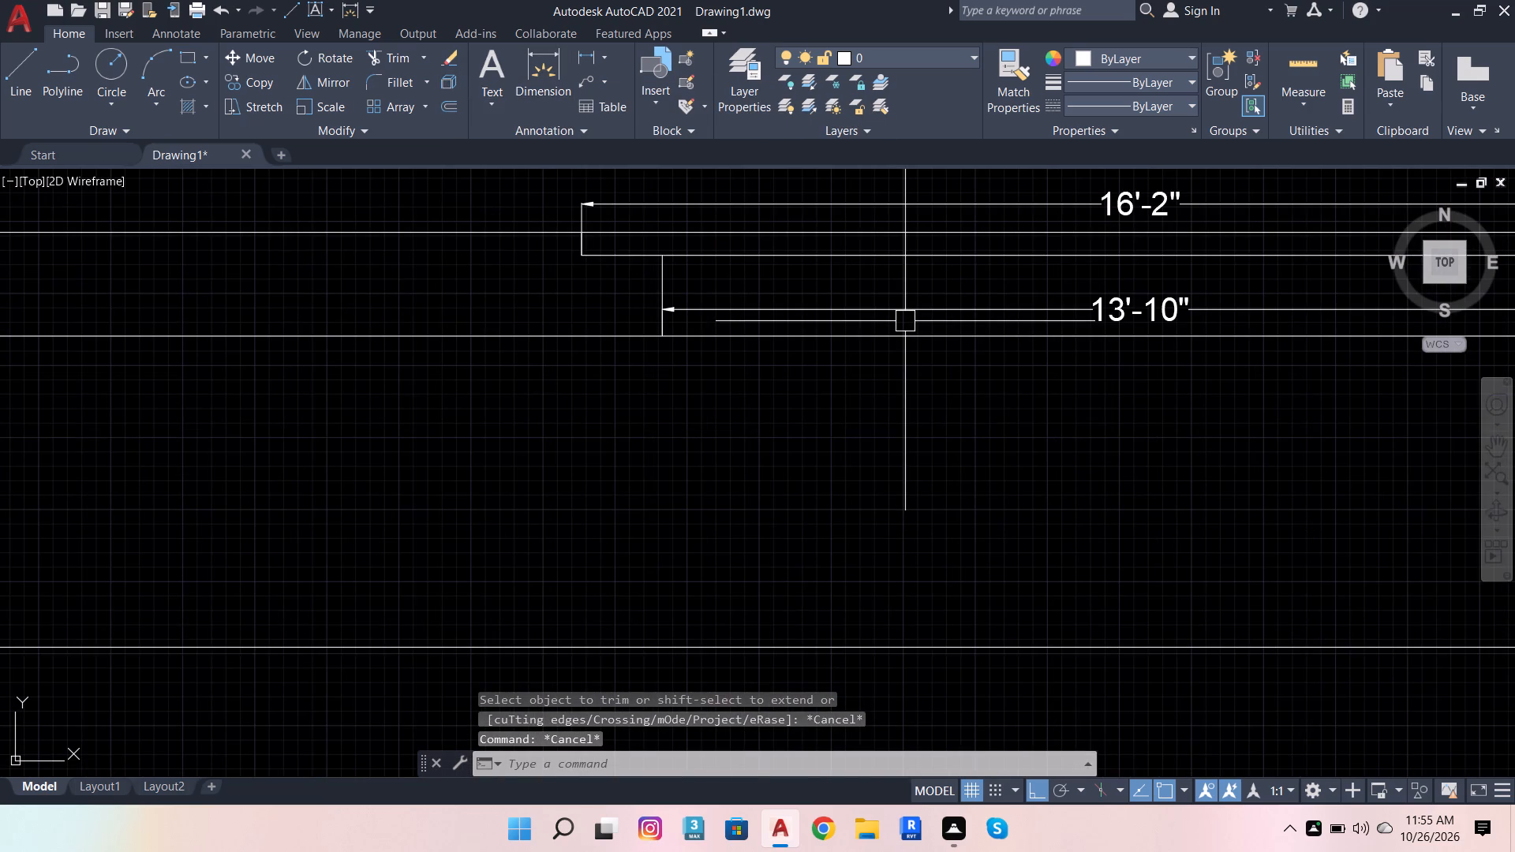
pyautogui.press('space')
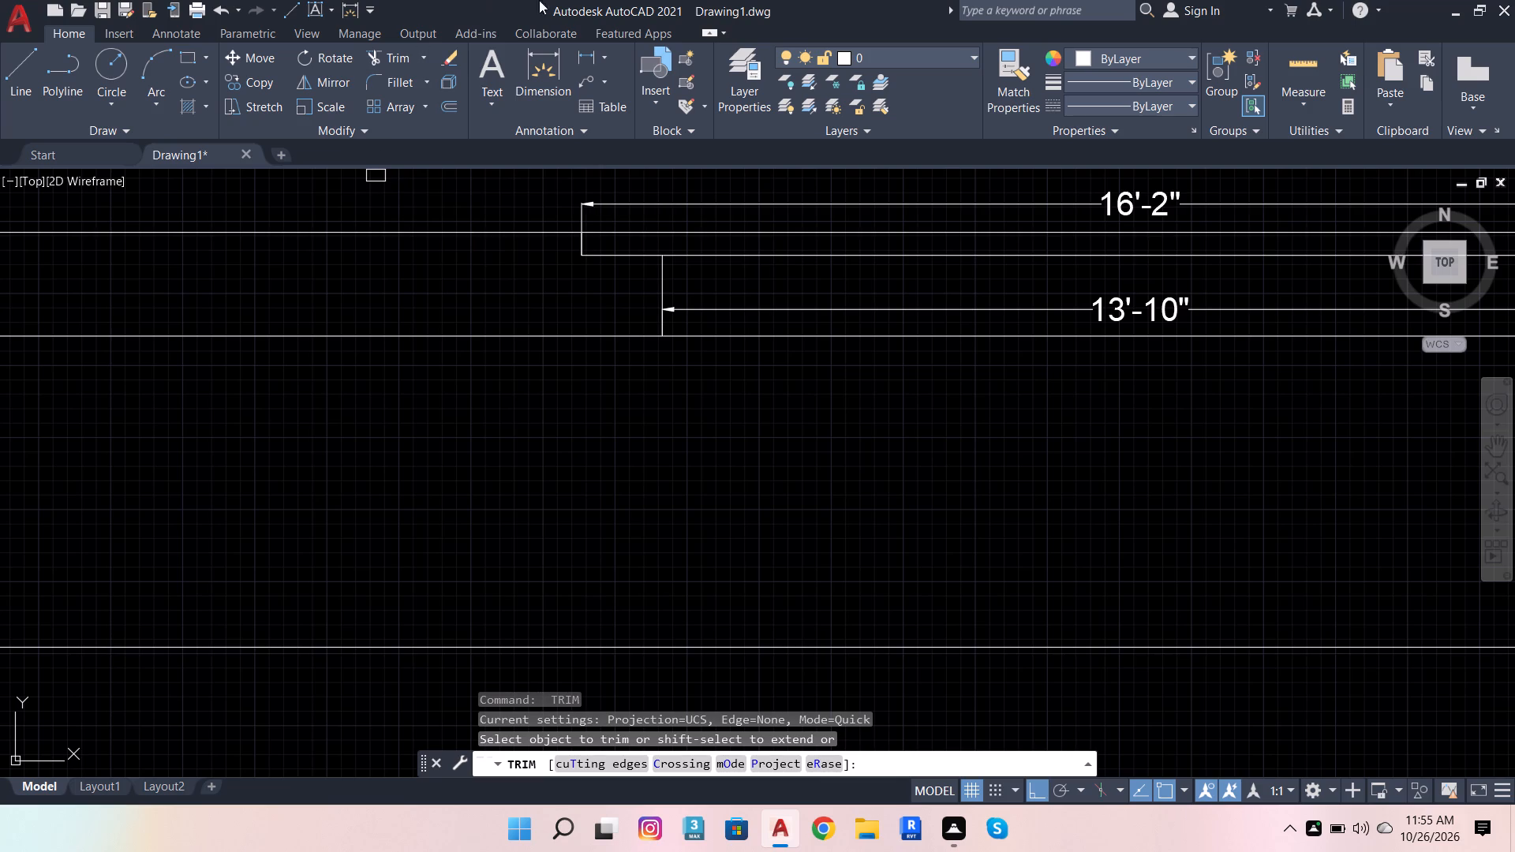
# Dimension the slab overhangs beyond the wall block, placing the left dimension just below the slab and the right one above it.
pyautogui.click(532, 72)
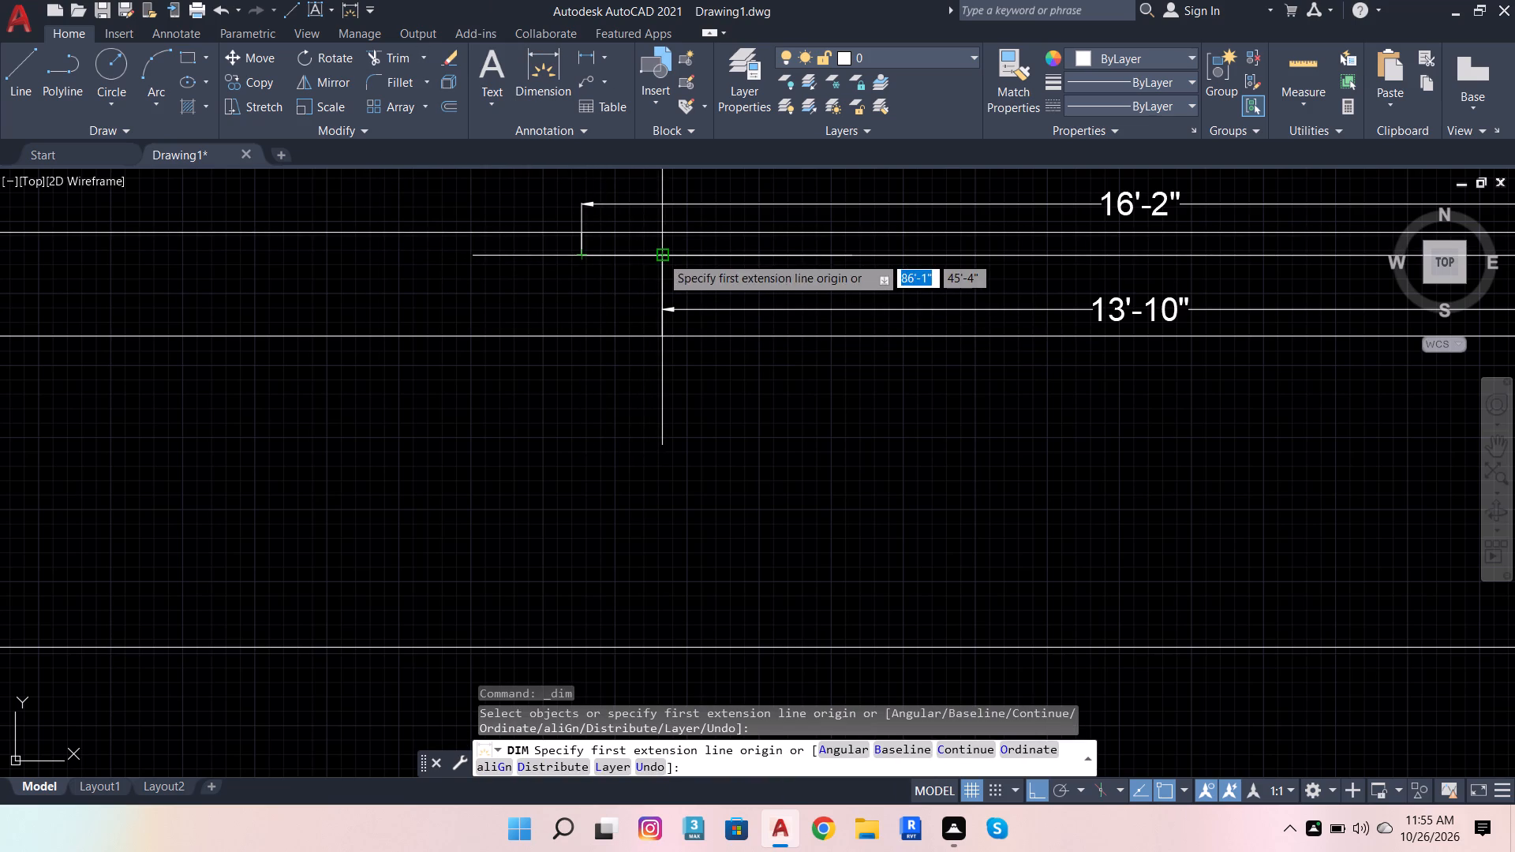
pyautogui.click(658, 256)
pyautogui.click(582, 259)
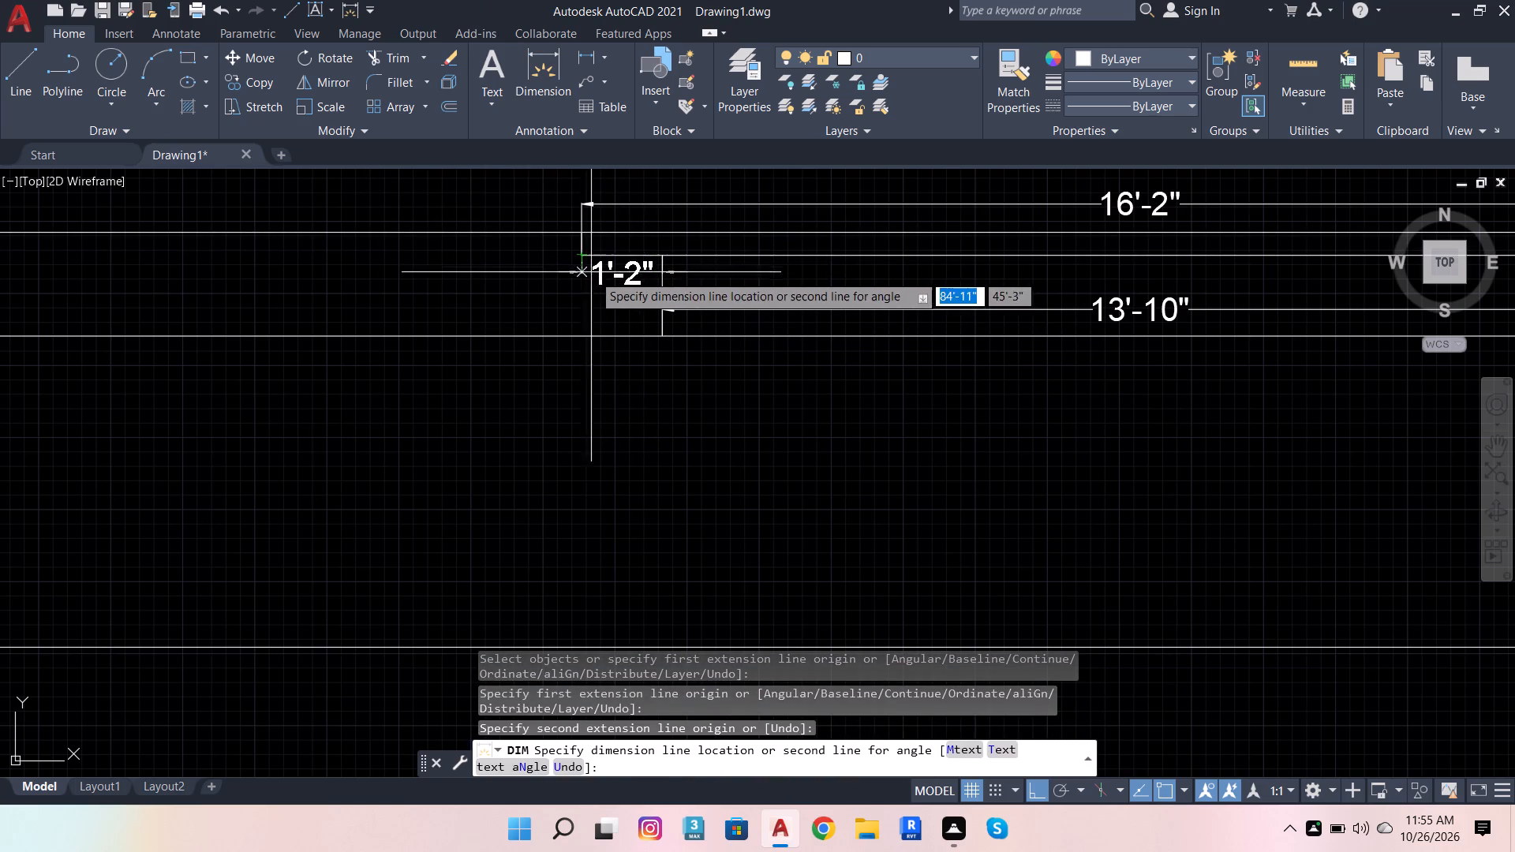
pyautogui.click(594, 275)
pyautogui.scroll(-2, 416, 276)
pyautogui.scroll(3, 944, 257)
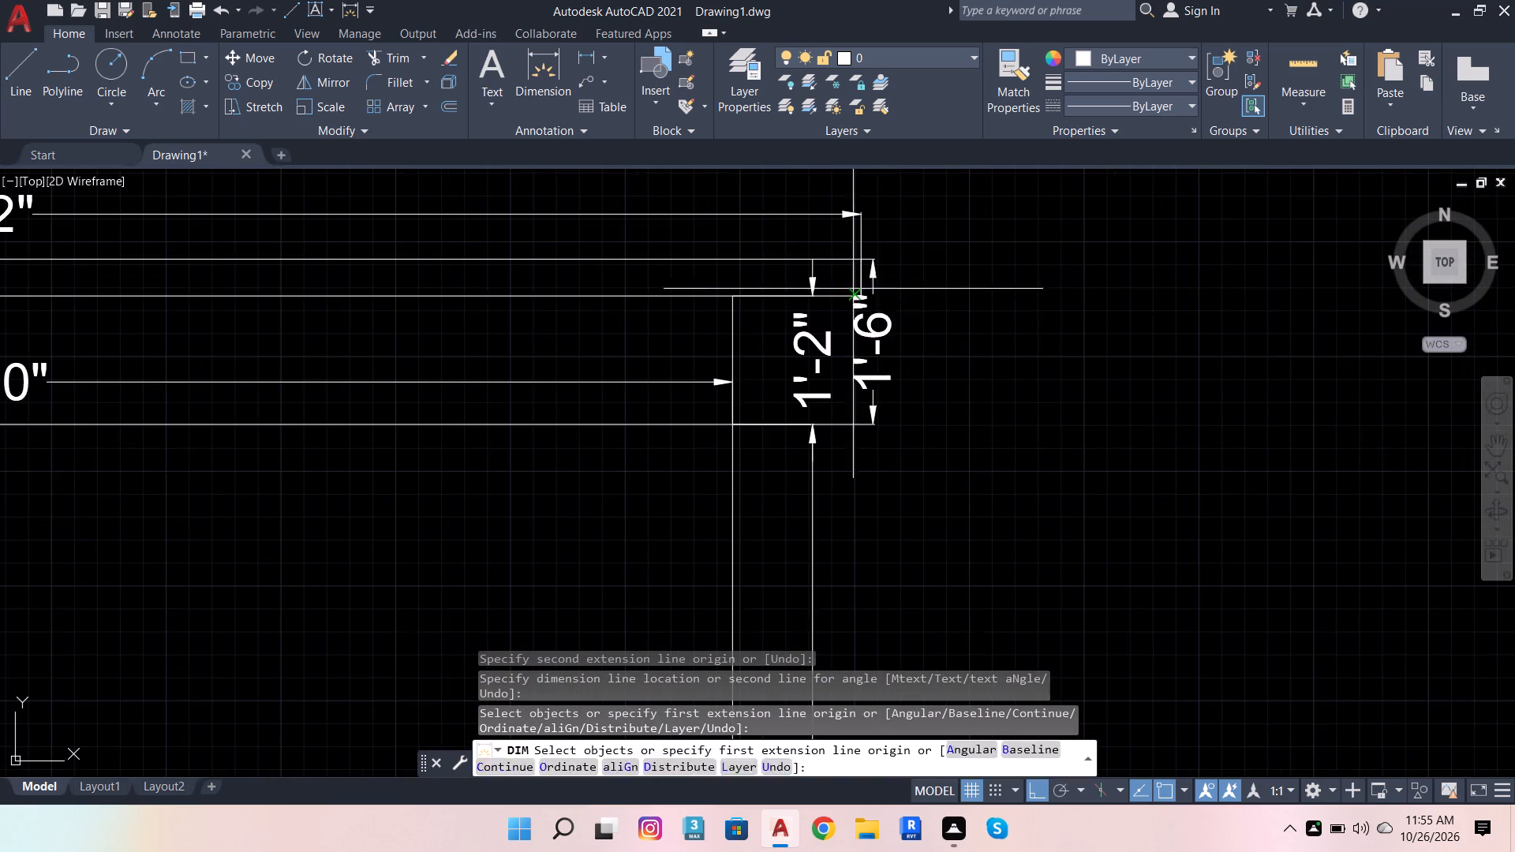
pyautogui.click(726, 295)
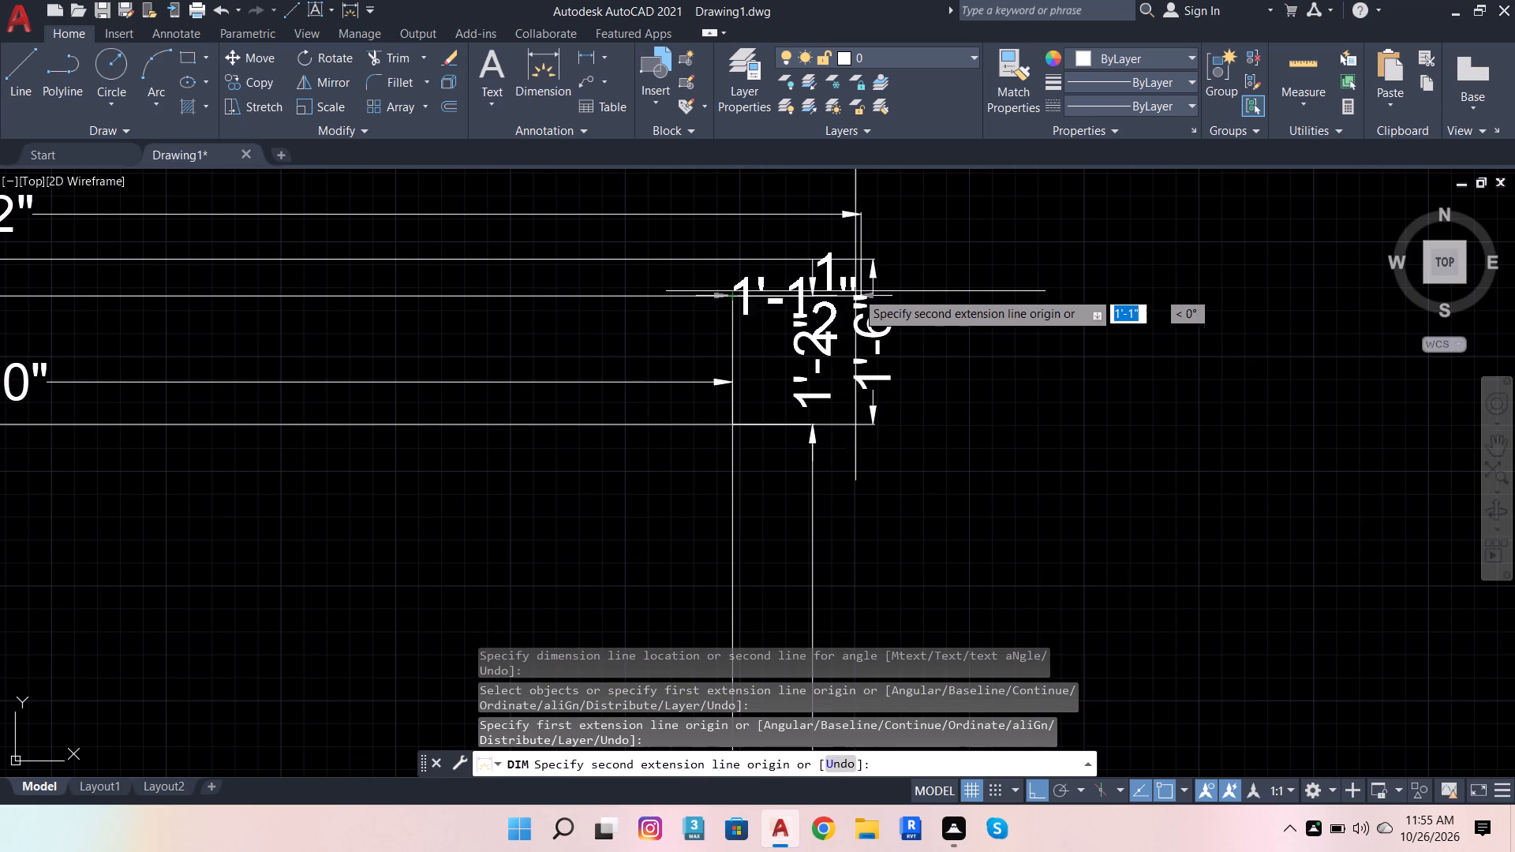
pyautogui.click(855, 297)
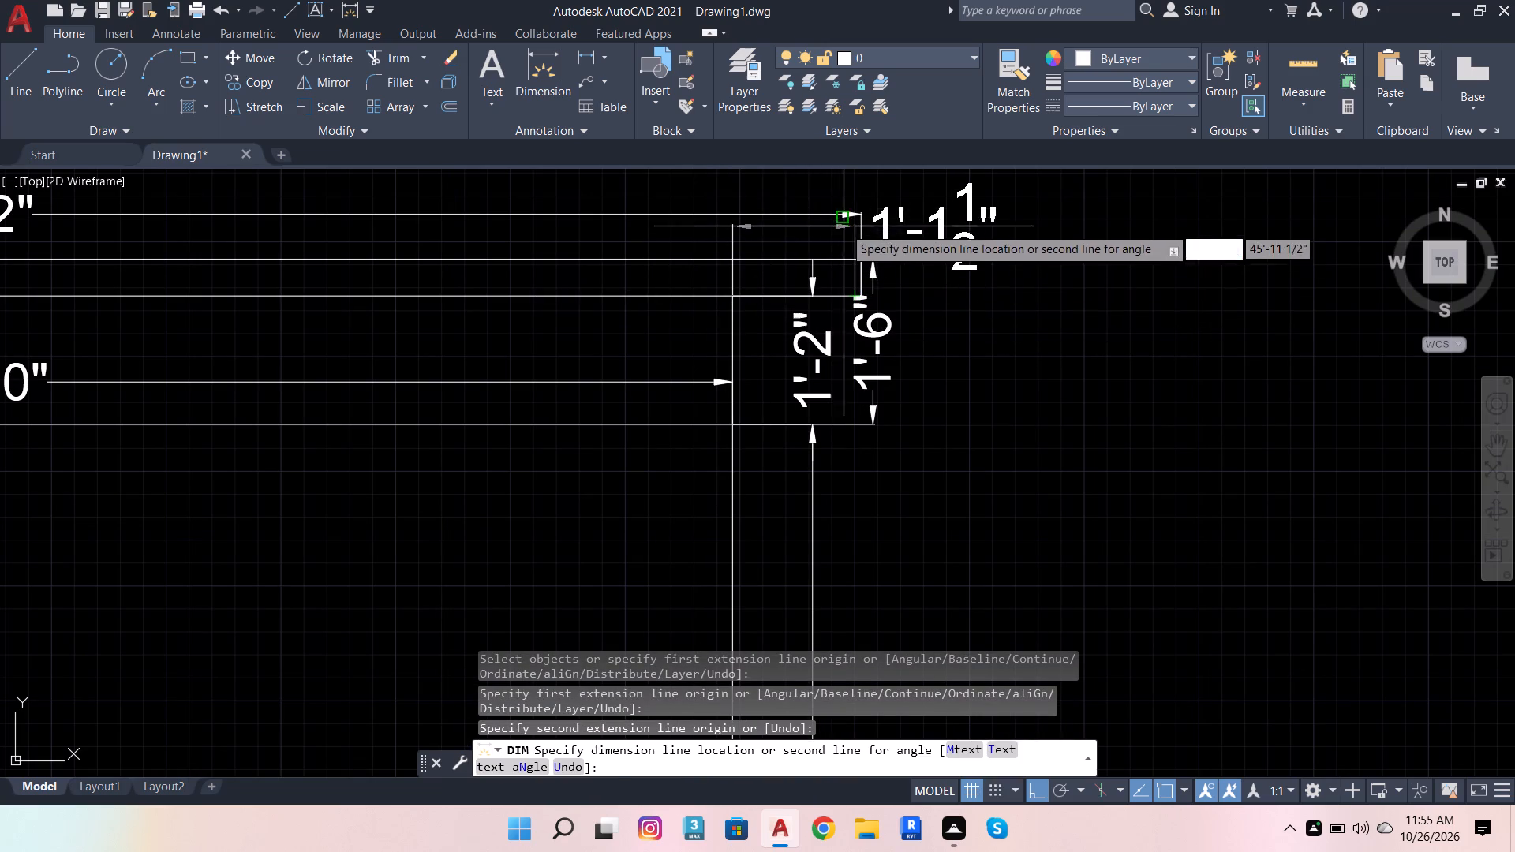
pyautogui.click(971, 230)
pyautogui.press('Escape')
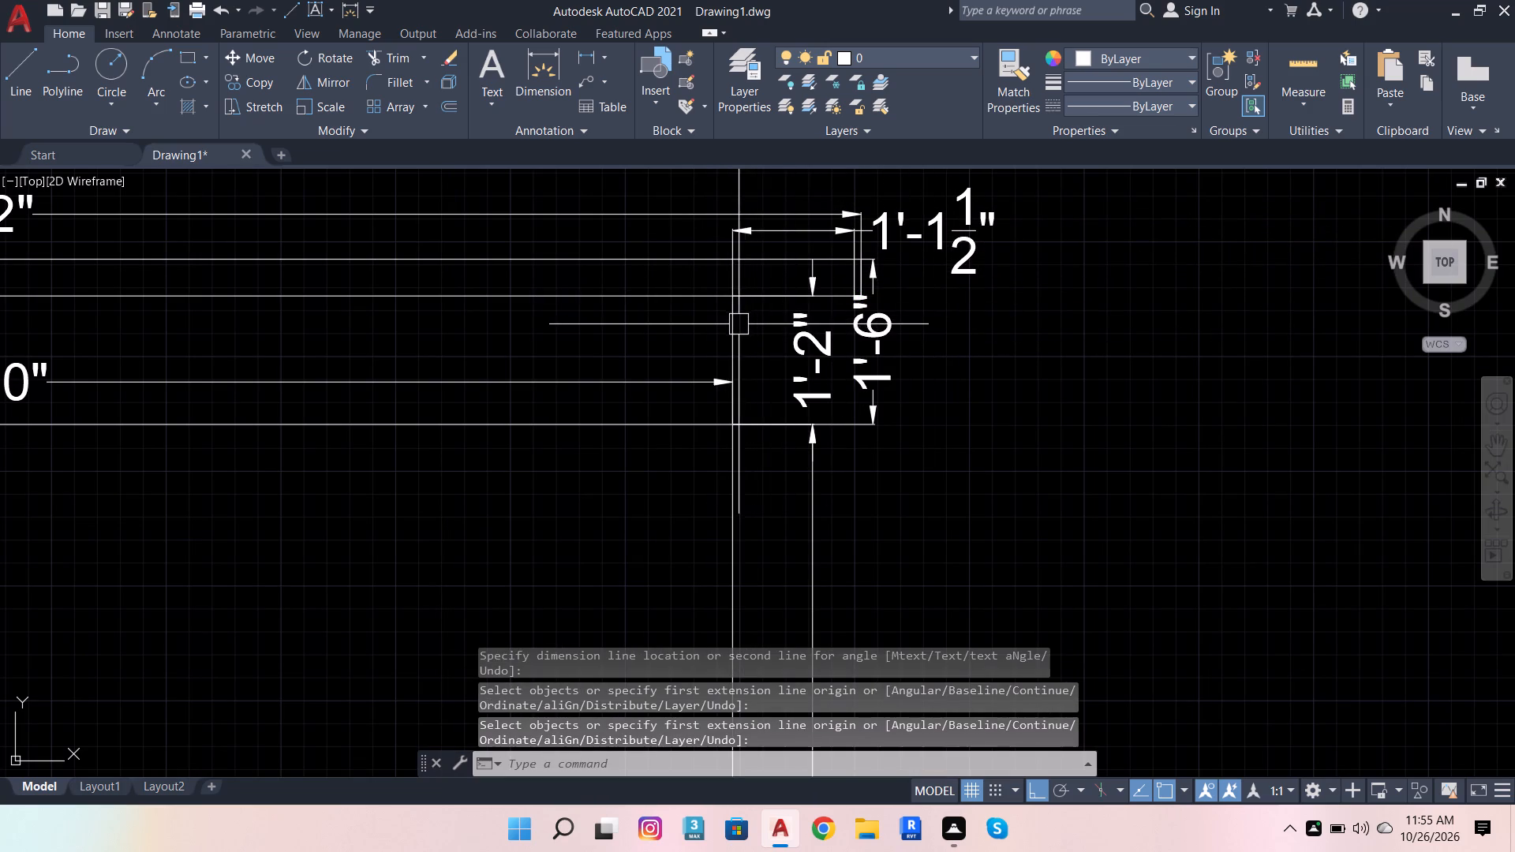
# Offset the wall block's right vertical line 6" outward beneath the slab overhang.
pyautogui.click(739, 322)
pyautogui.scroll(-1, 1072, 307)
pyautogui.scroll(1, 1072, 334)
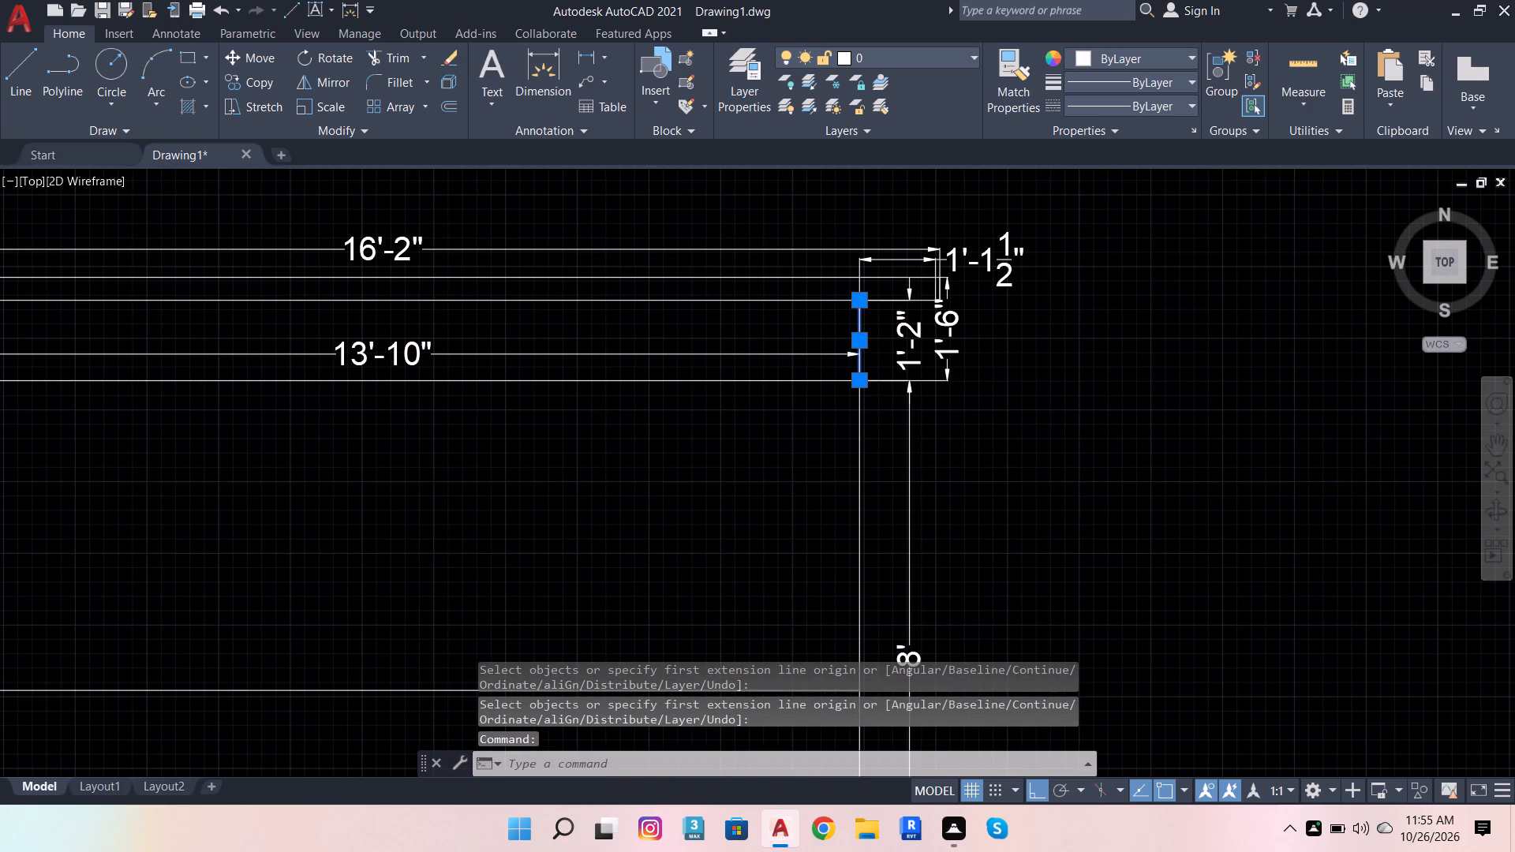
pyautogui.press('o')
pyautogui.press('Return')
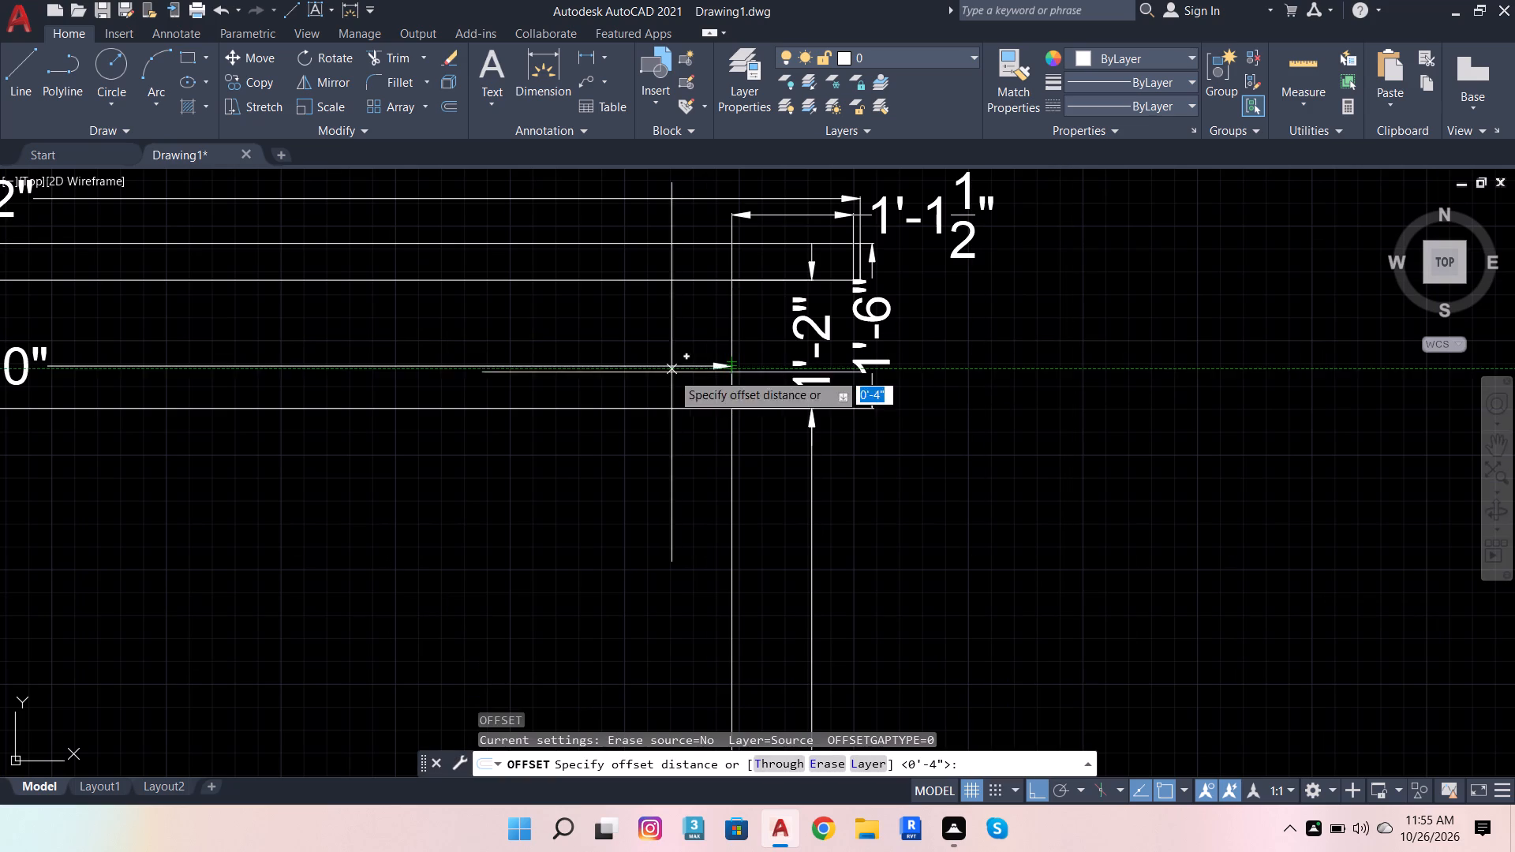
pyautogui.click(729, 405)
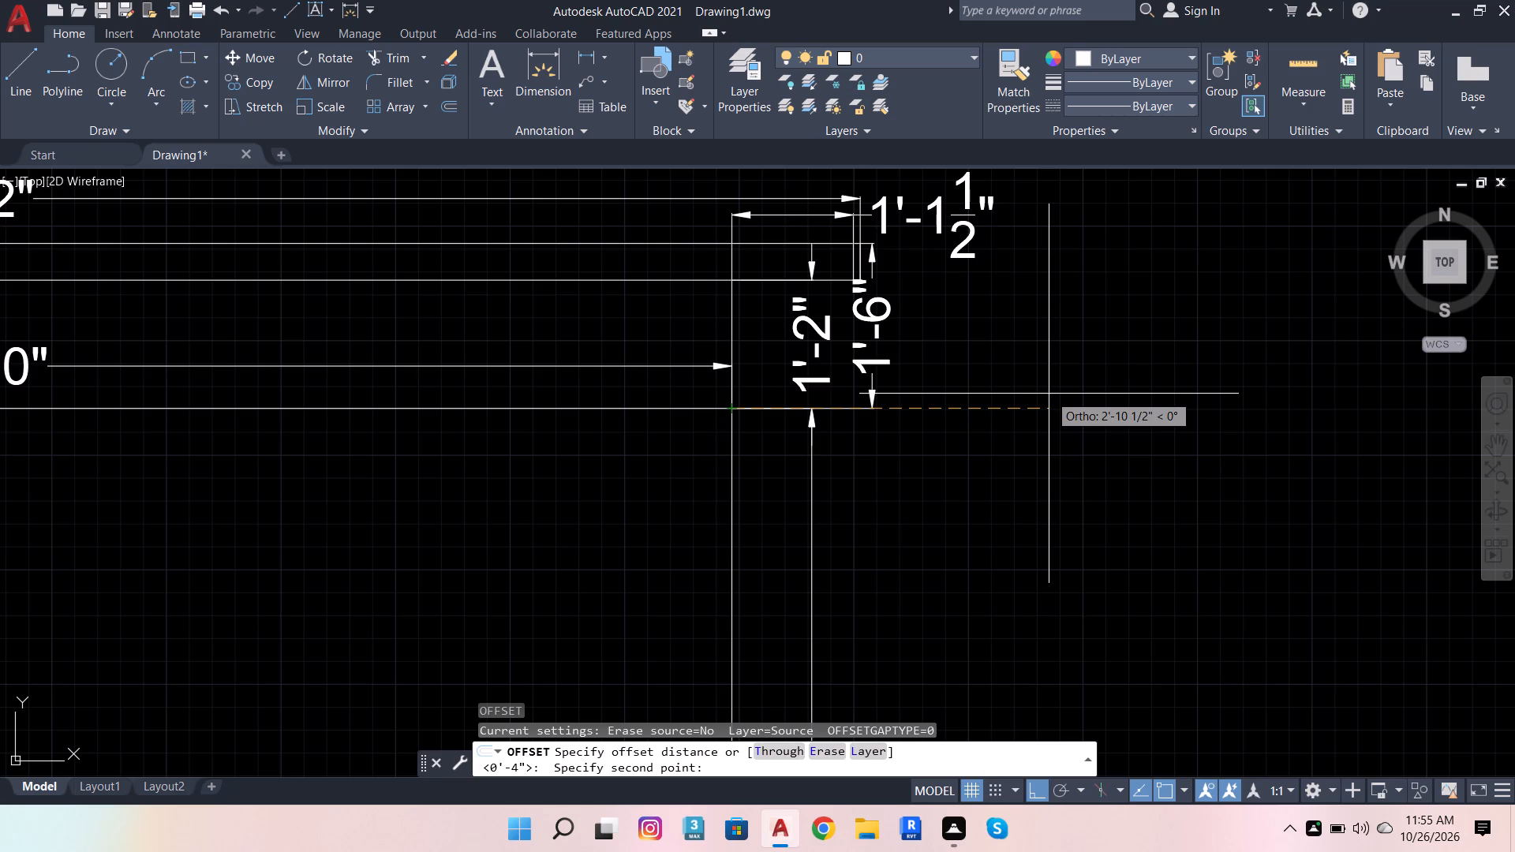
pyautogui.press('6')
pyautogui.press('Return')
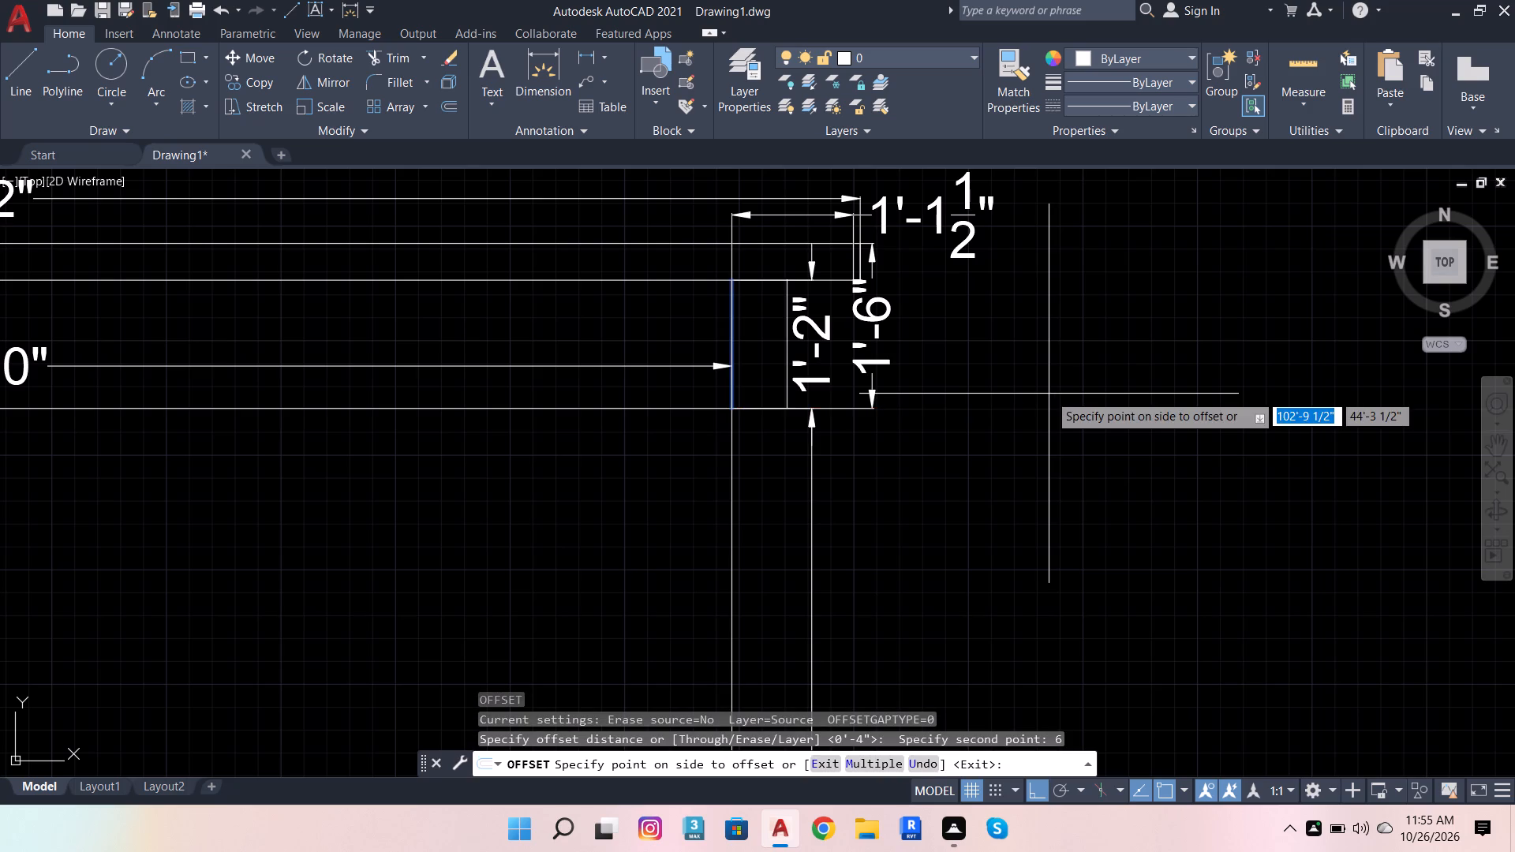
pyautogui.click(1049, 394)
# Offset the wall block's left vertical line 6" outward beneath the slab overhang.
pyautogui.scroll(-3, 1021, 421)
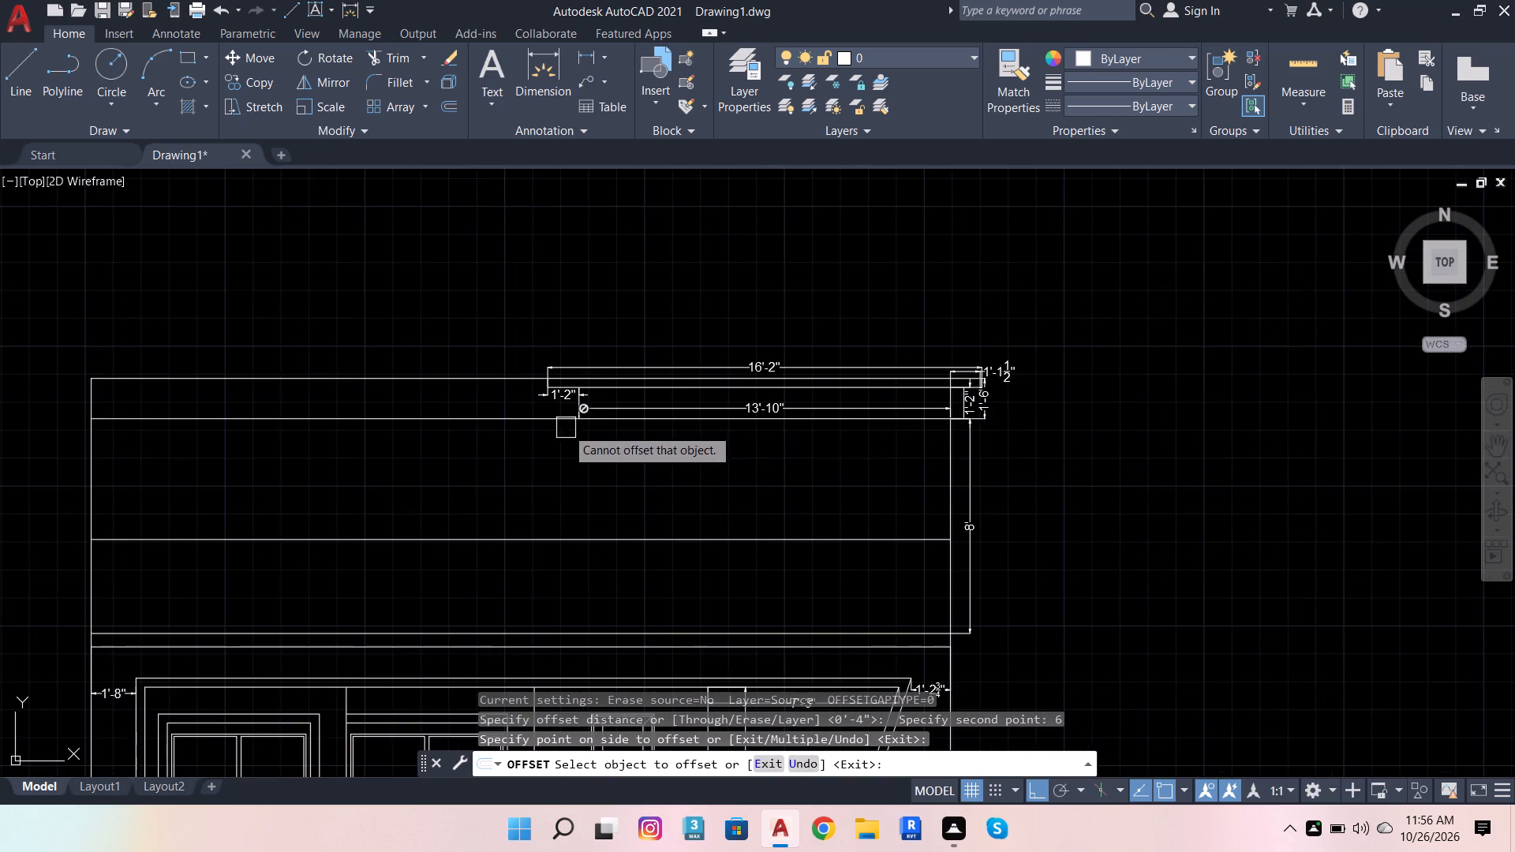
pyautogui.scroll(3, 563, 429)
pyautogui.scroll(1, 617, 367)
pyautogui.click(622, 285)
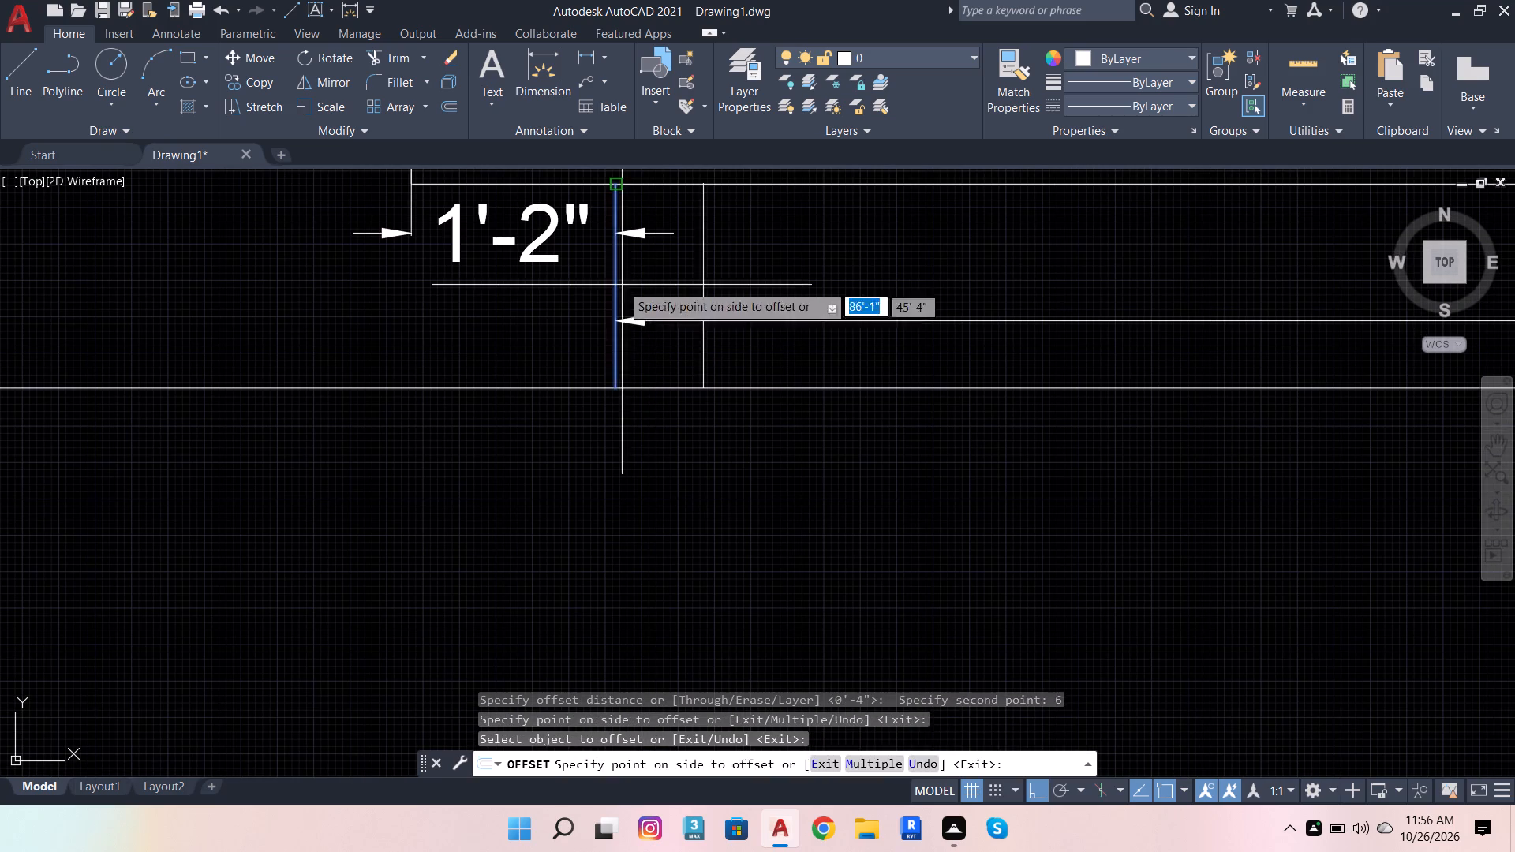
pyautogui.click(478, 297)
pyautogui.scroll(-2, 511, 357)
pyautogui.press('Escape')
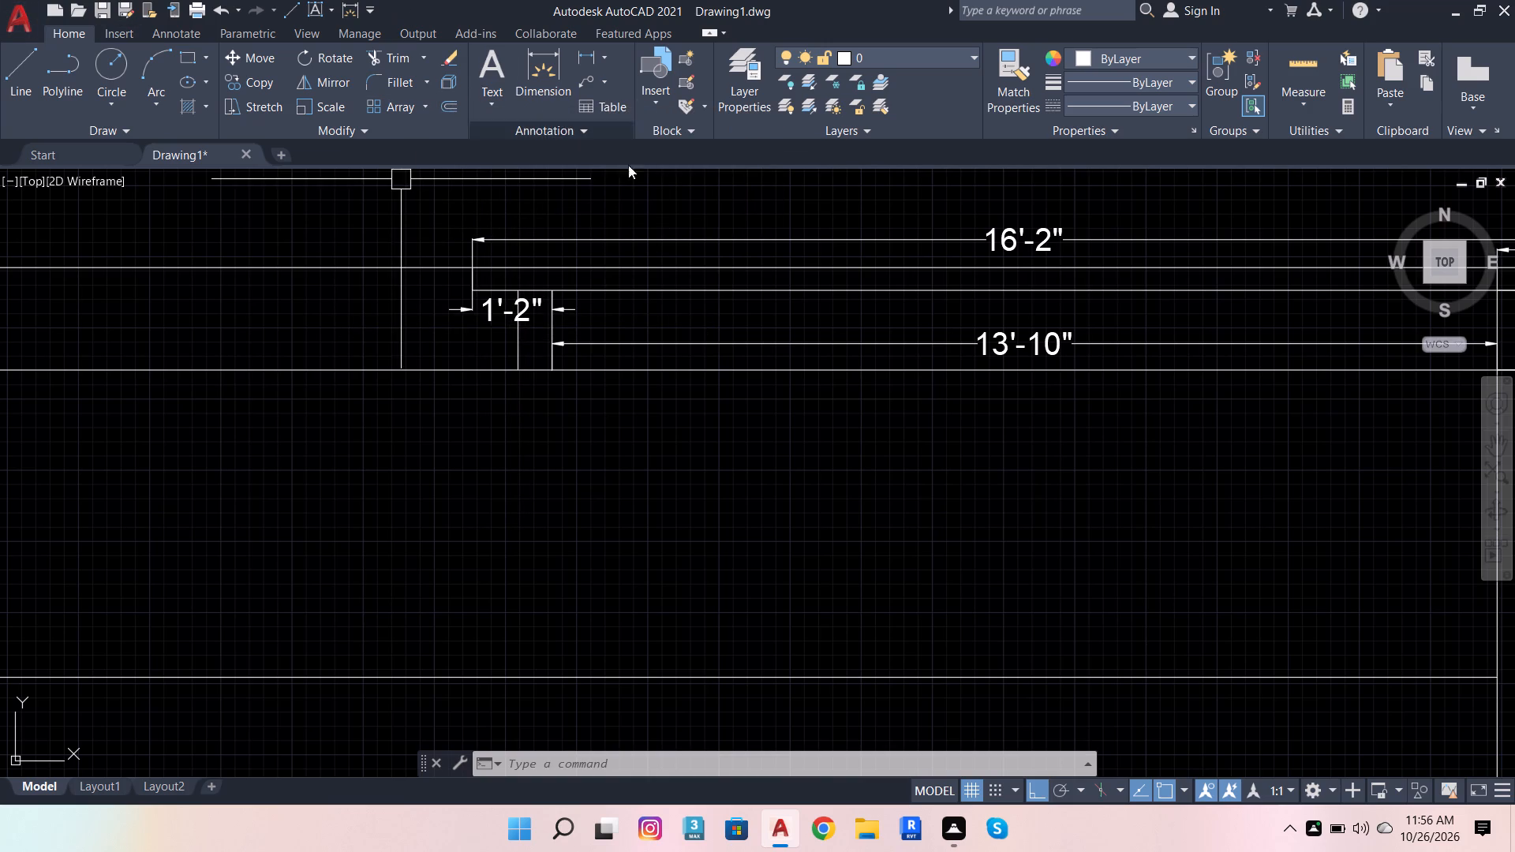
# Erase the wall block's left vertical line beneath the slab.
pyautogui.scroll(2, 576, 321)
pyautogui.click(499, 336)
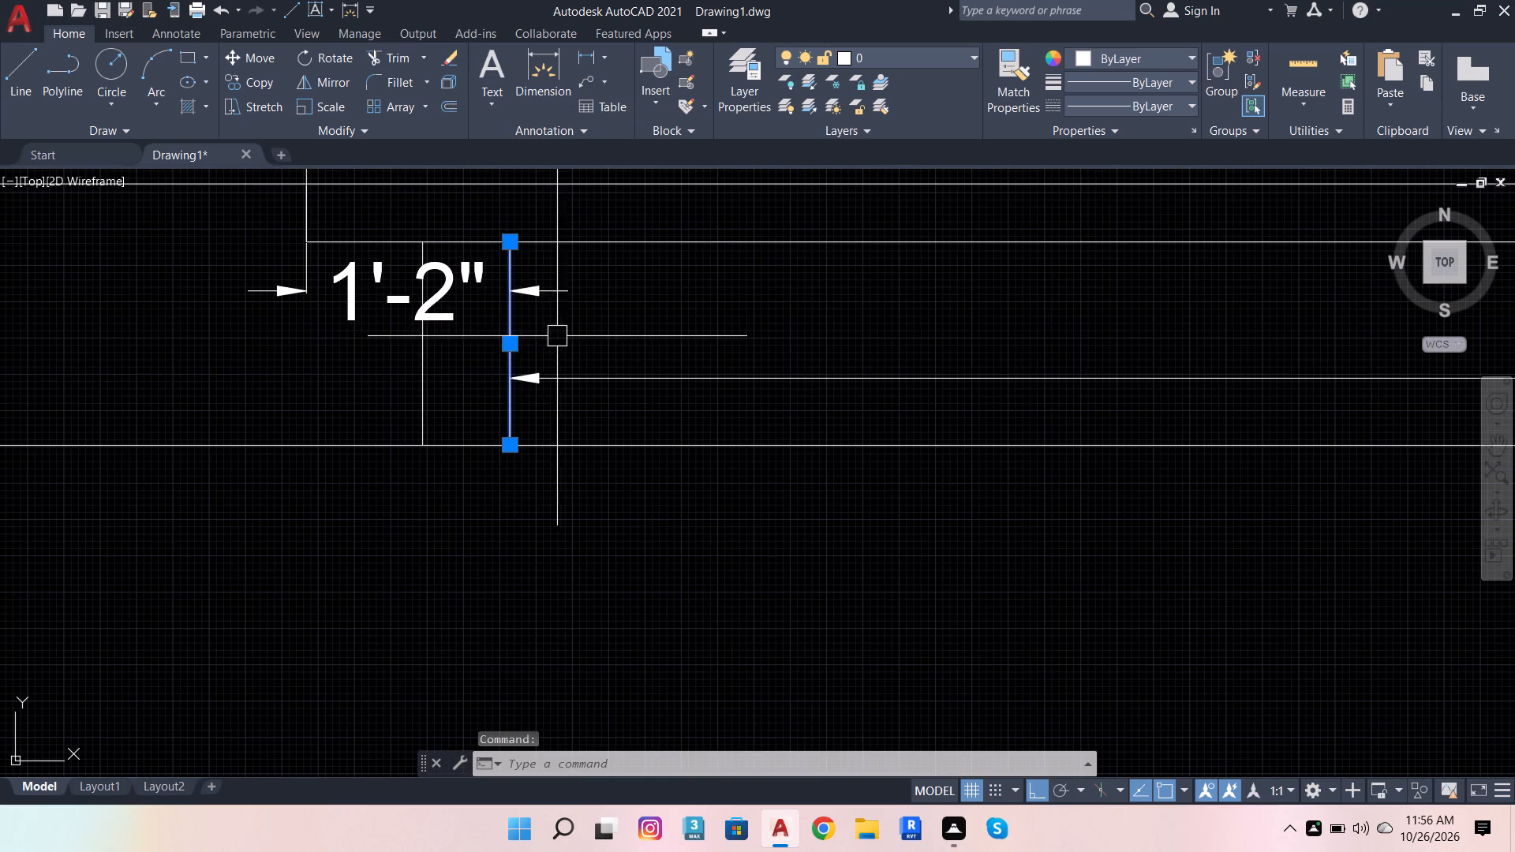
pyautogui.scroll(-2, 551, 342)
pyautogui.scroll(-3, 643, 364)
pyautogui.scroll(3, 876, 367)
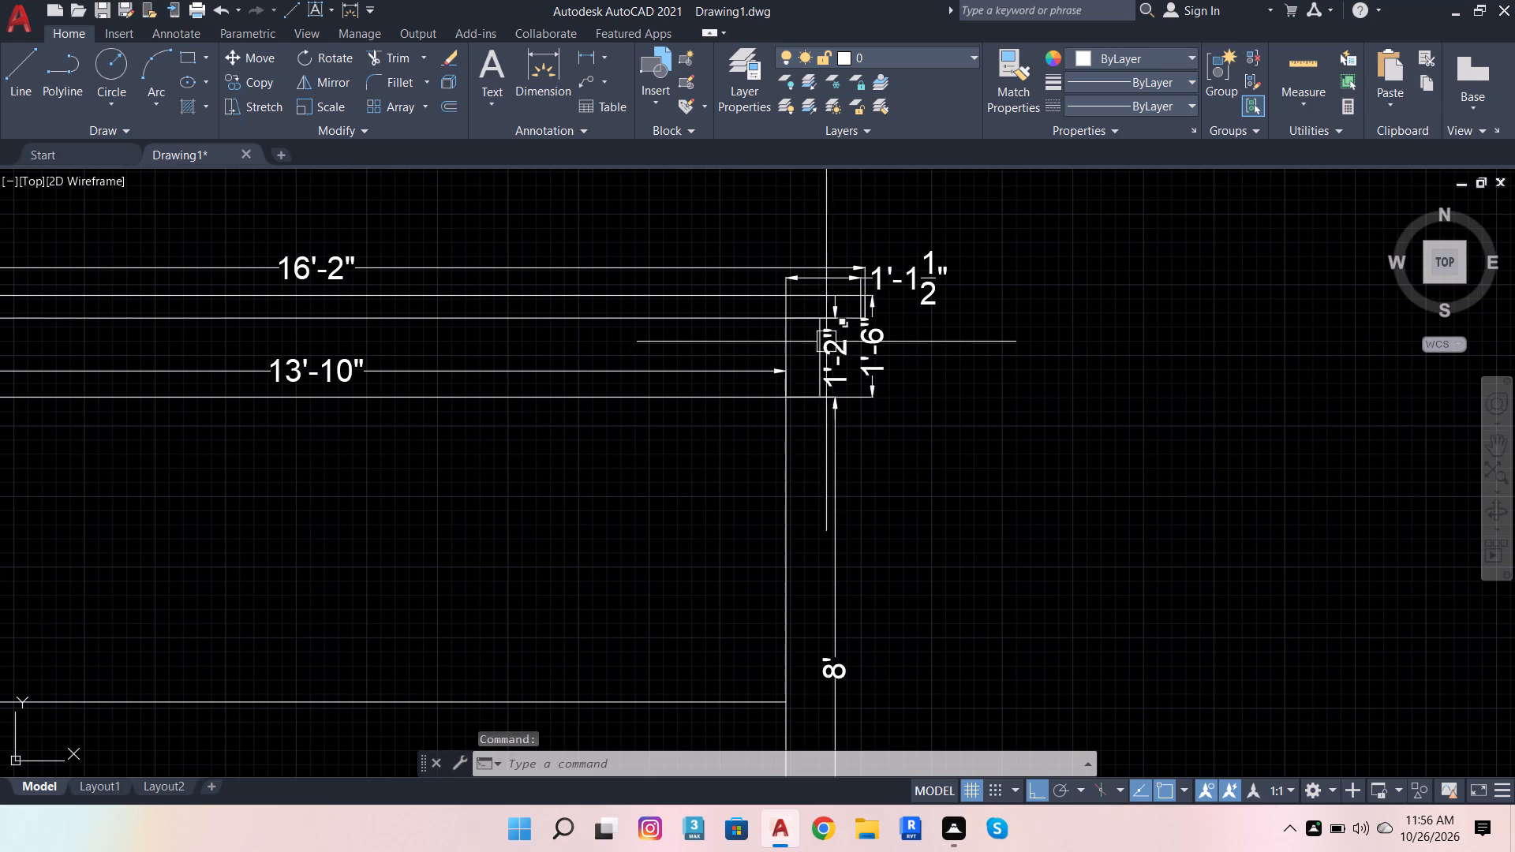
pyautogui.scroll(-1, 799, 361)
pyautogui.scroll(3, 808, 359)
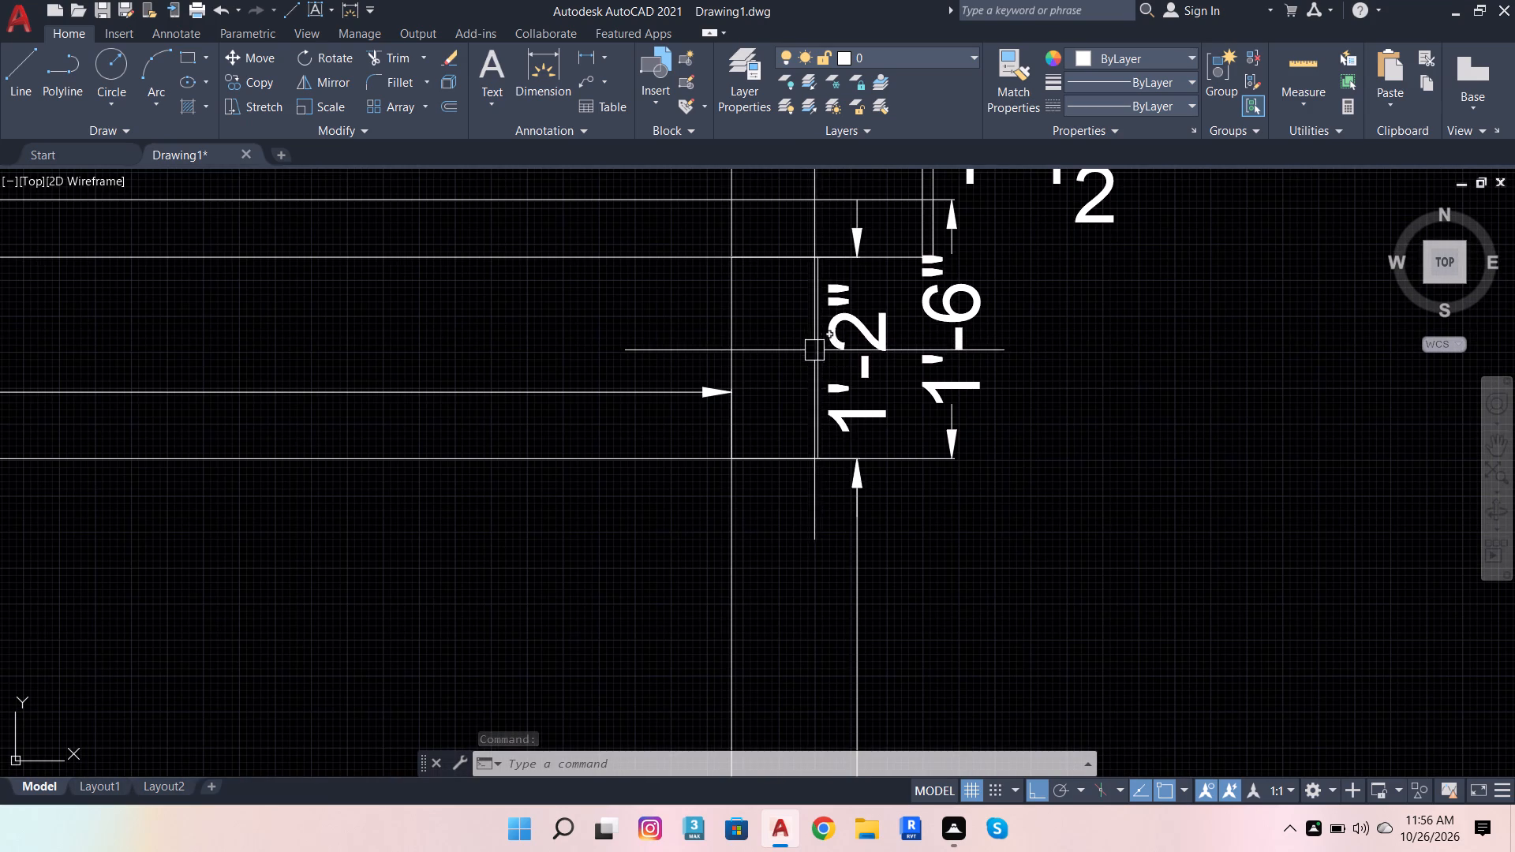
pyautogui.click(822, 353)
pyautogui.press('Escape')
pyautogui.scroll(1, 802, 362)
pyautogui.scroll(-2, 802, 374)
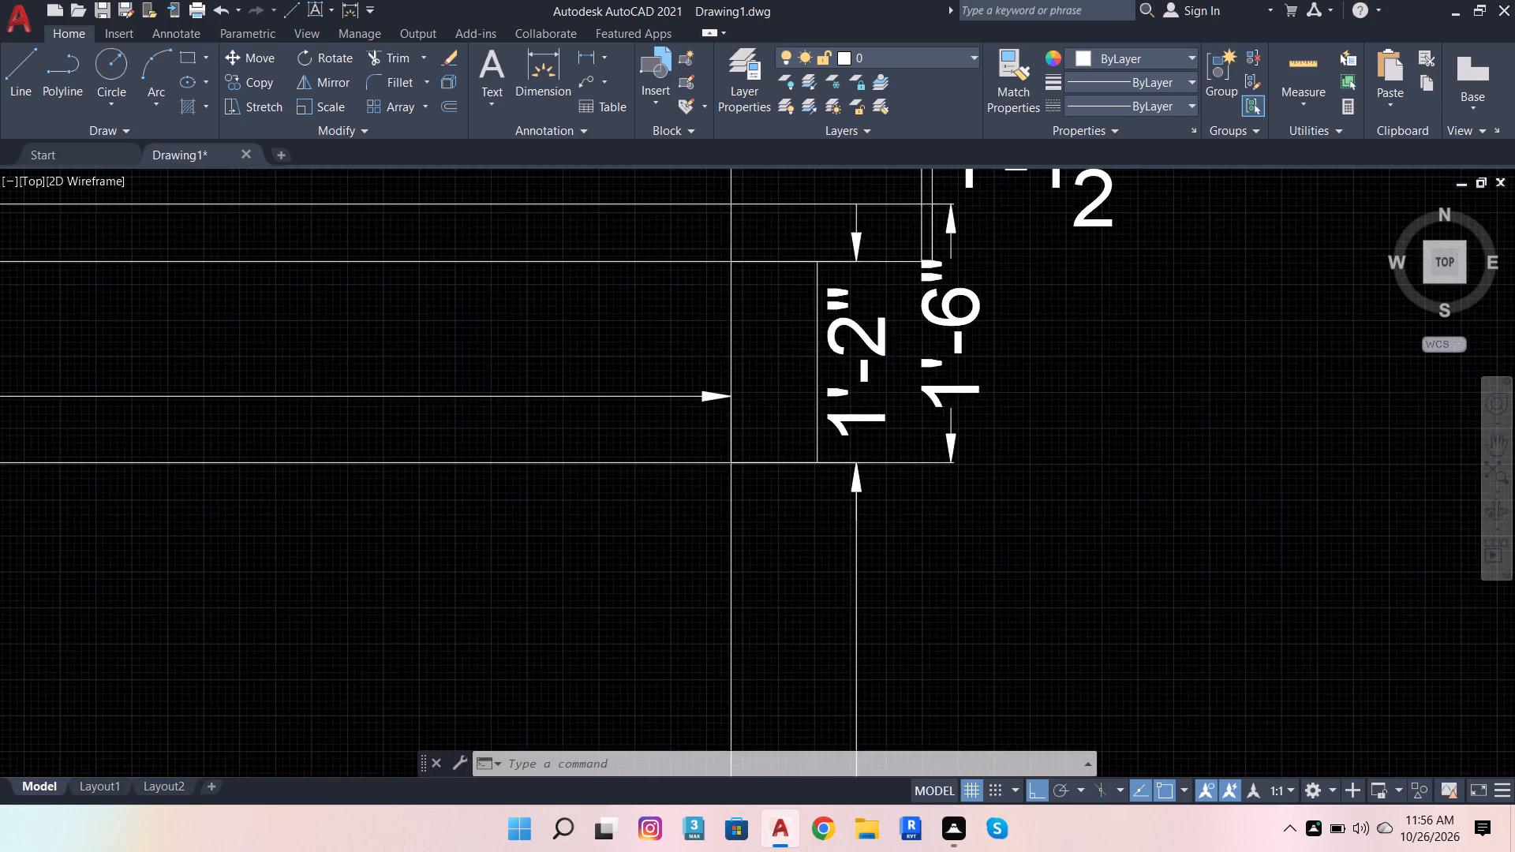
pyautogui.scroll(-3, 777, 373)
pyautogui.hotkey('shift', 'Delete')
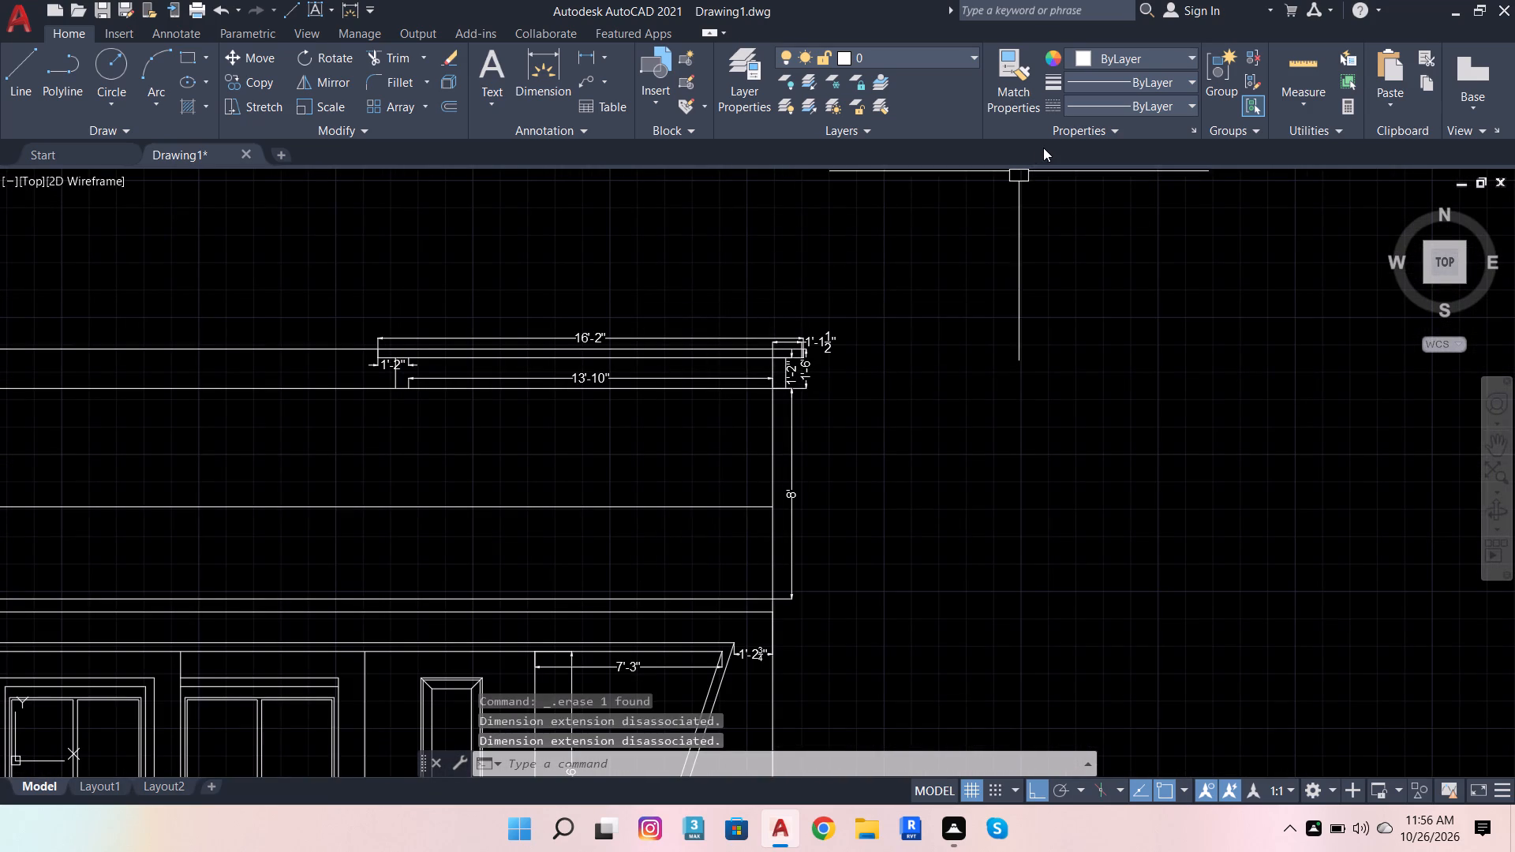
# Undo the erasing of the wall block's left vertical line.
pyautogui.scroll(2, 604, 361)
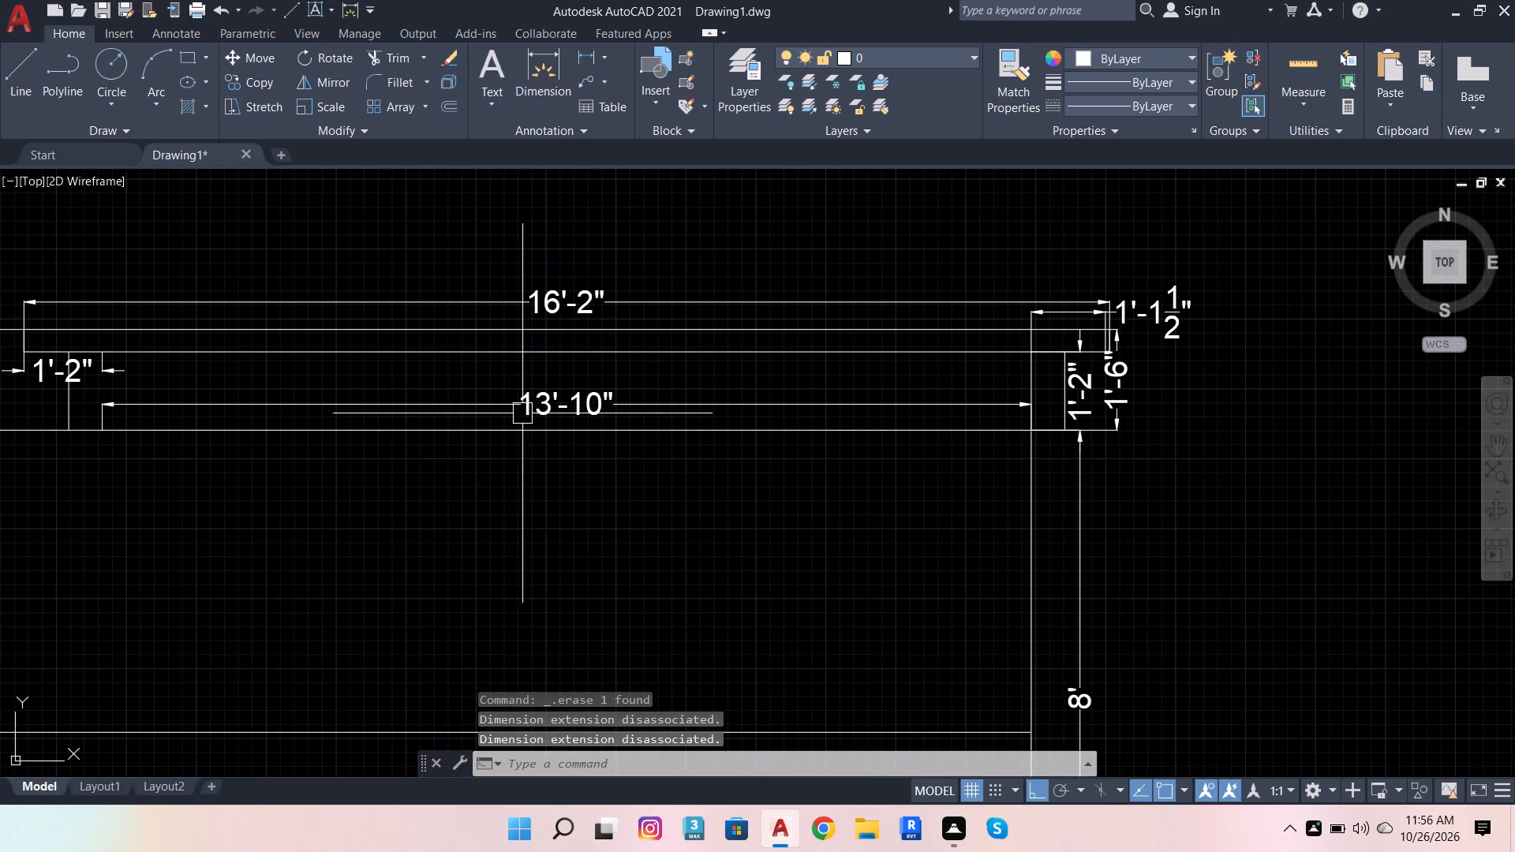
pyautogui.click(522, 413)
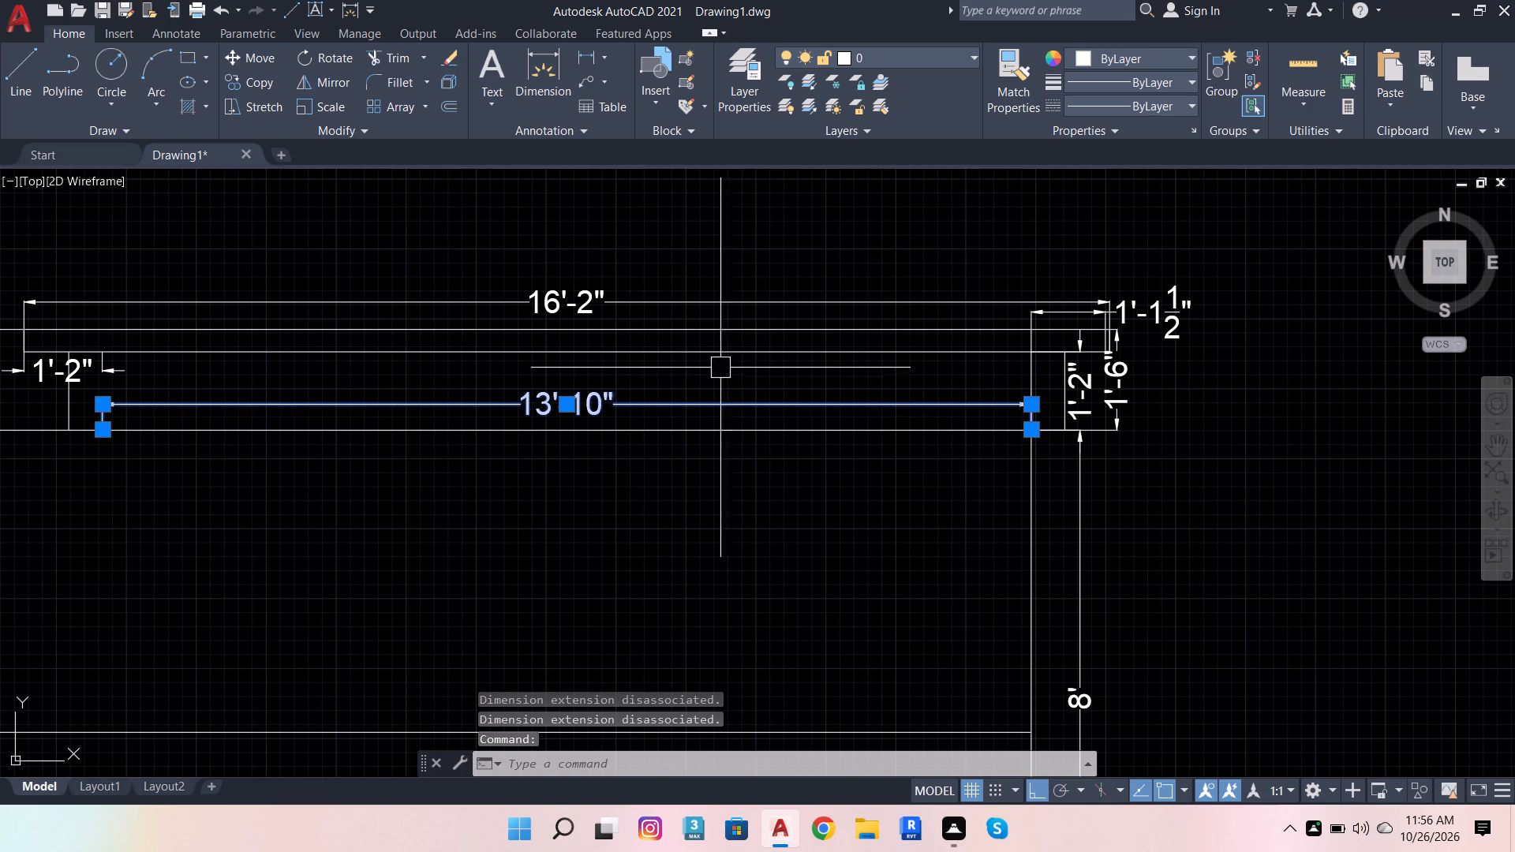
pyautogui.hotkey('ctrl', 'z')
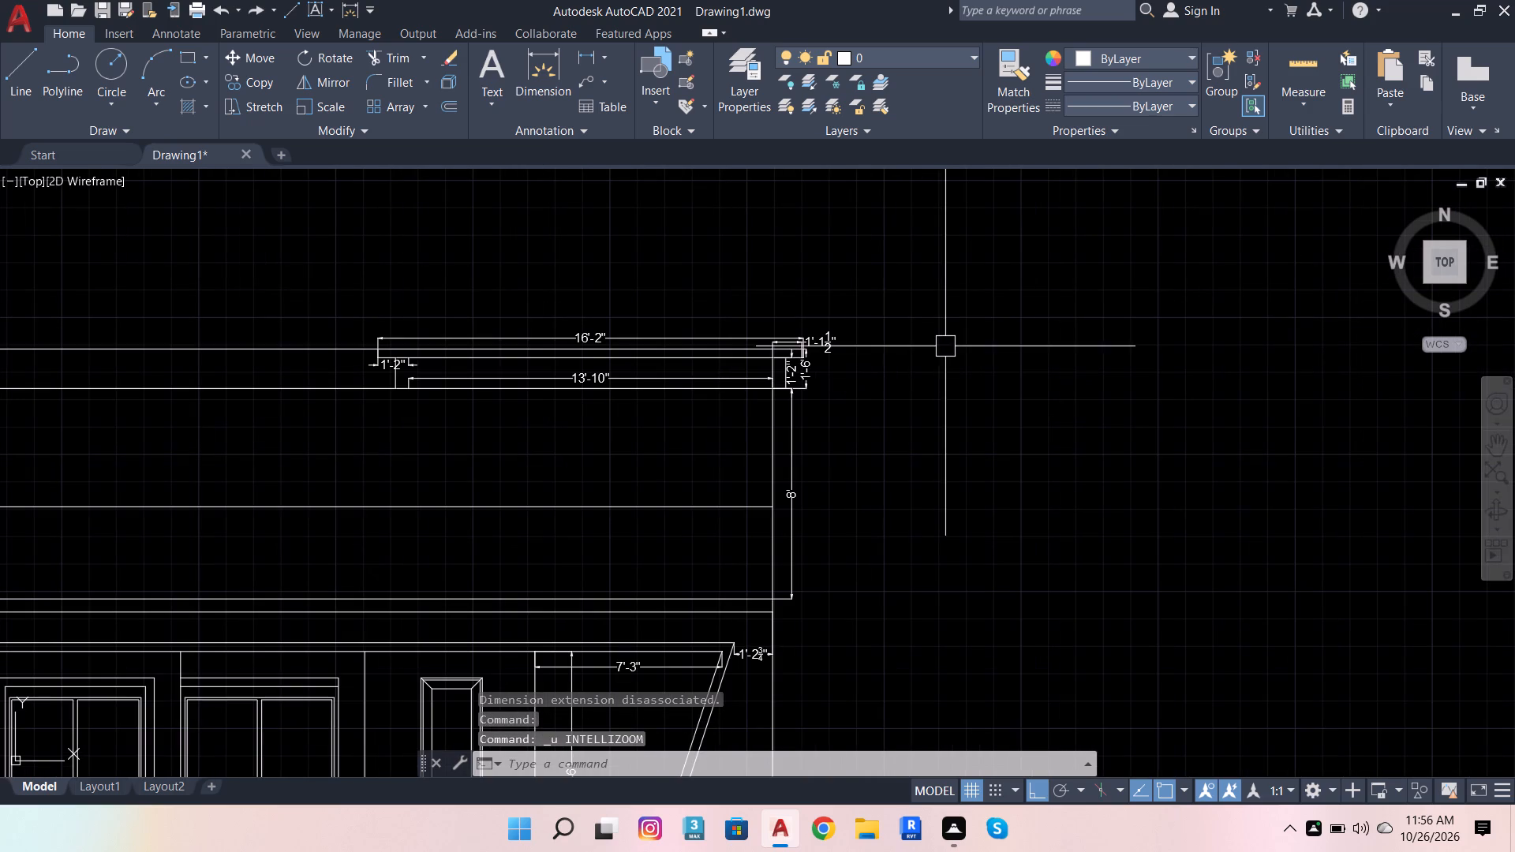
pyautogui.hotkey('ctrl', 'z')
# Erase the wall block's horizontal width dimension just beneath the slab.
pyautogui.scroll(3, 355, 376)
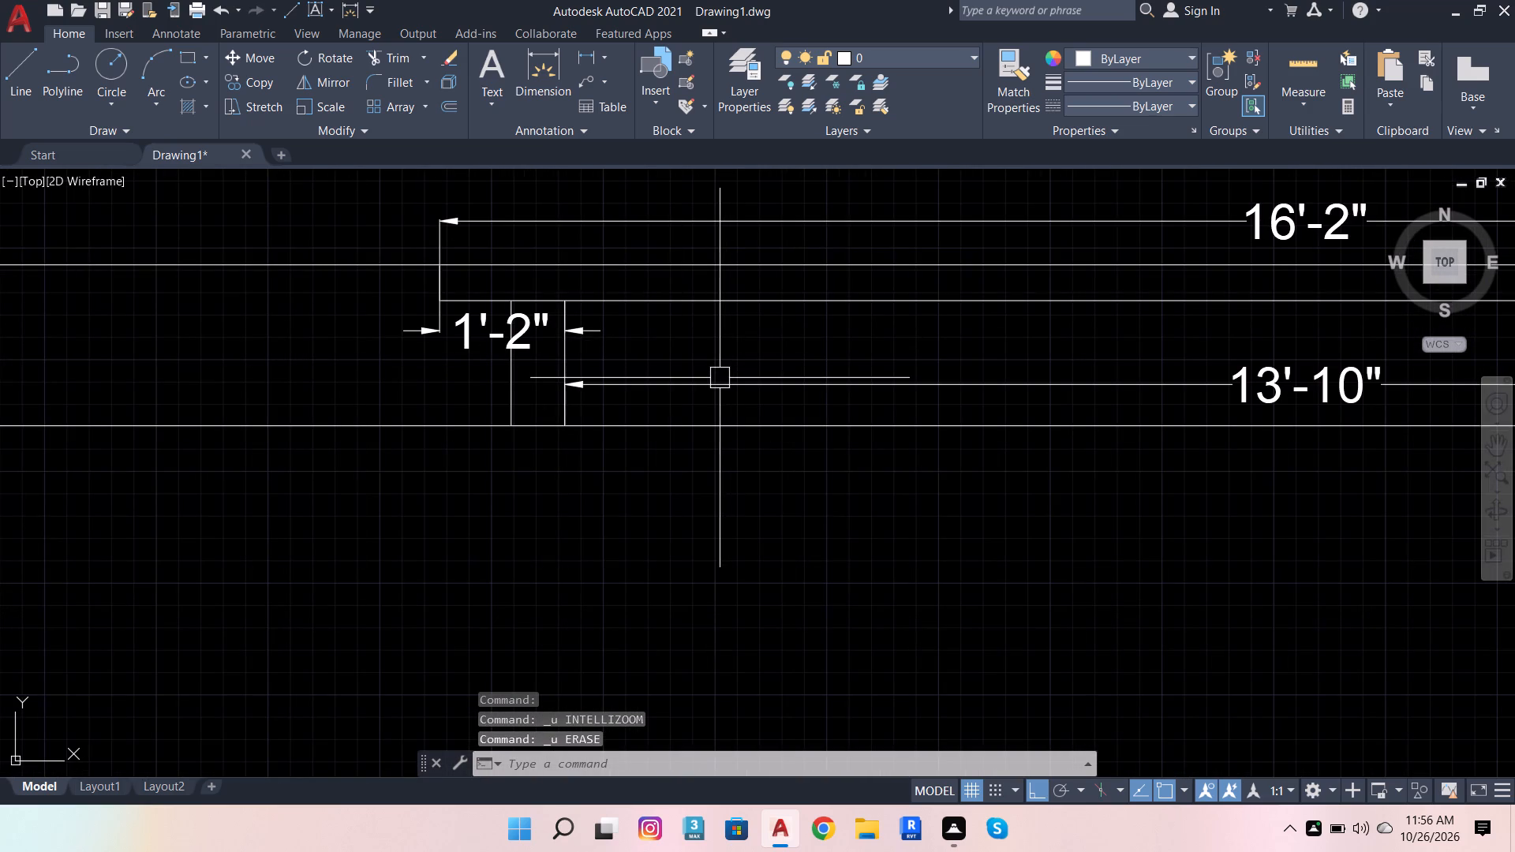
pyautogui.click(720, 378)
pyautogui.scroll(-2, 744, 337)
pyautogui.scroll(1, 716, 330)
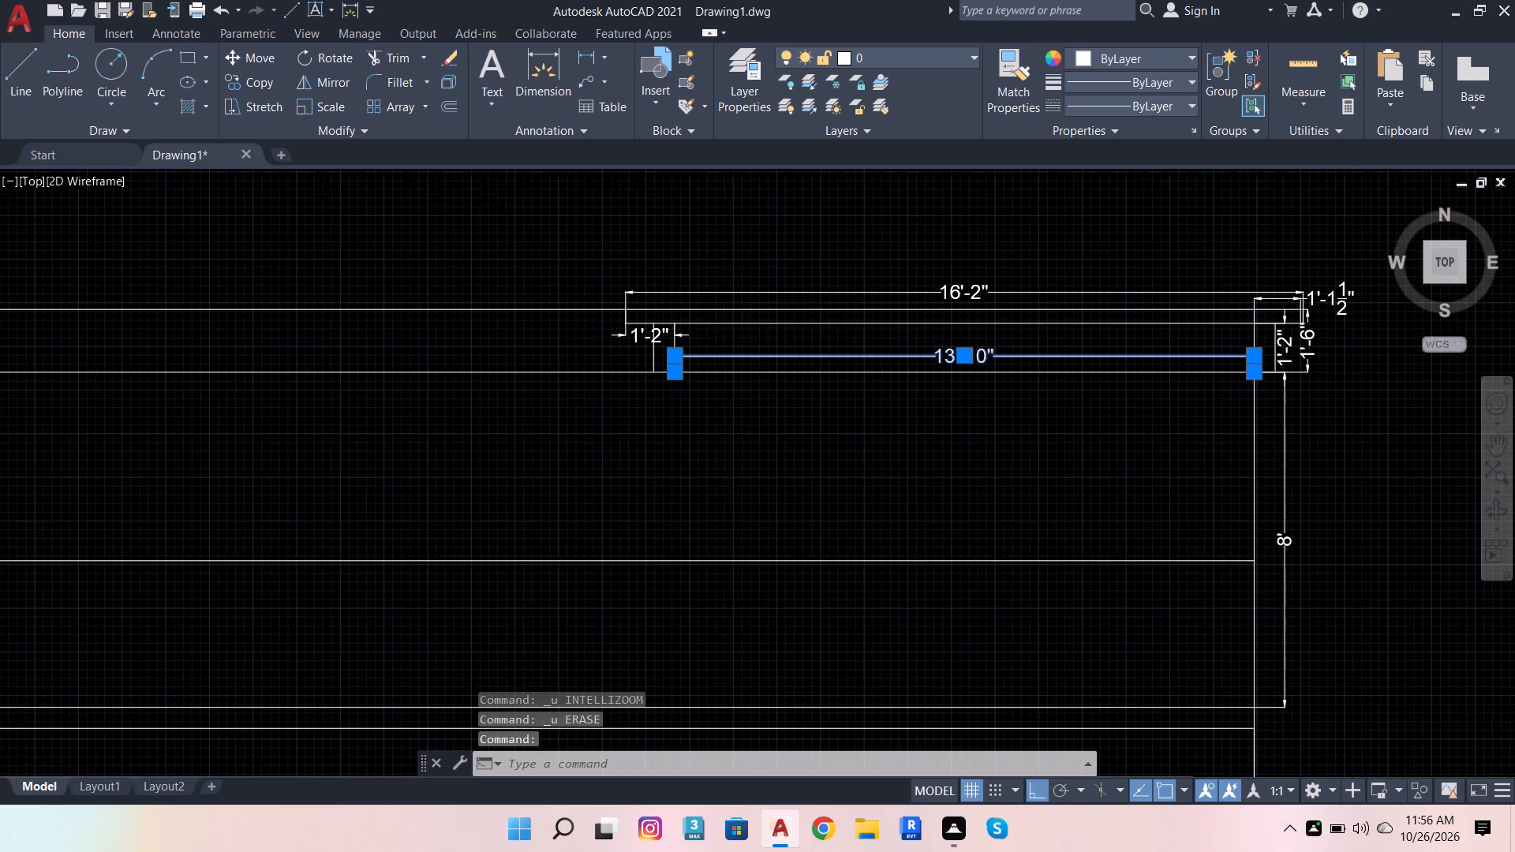
pyautogui.scroll(1, 716, 330)
pyautogui.hotkey('shift', 'Delete')
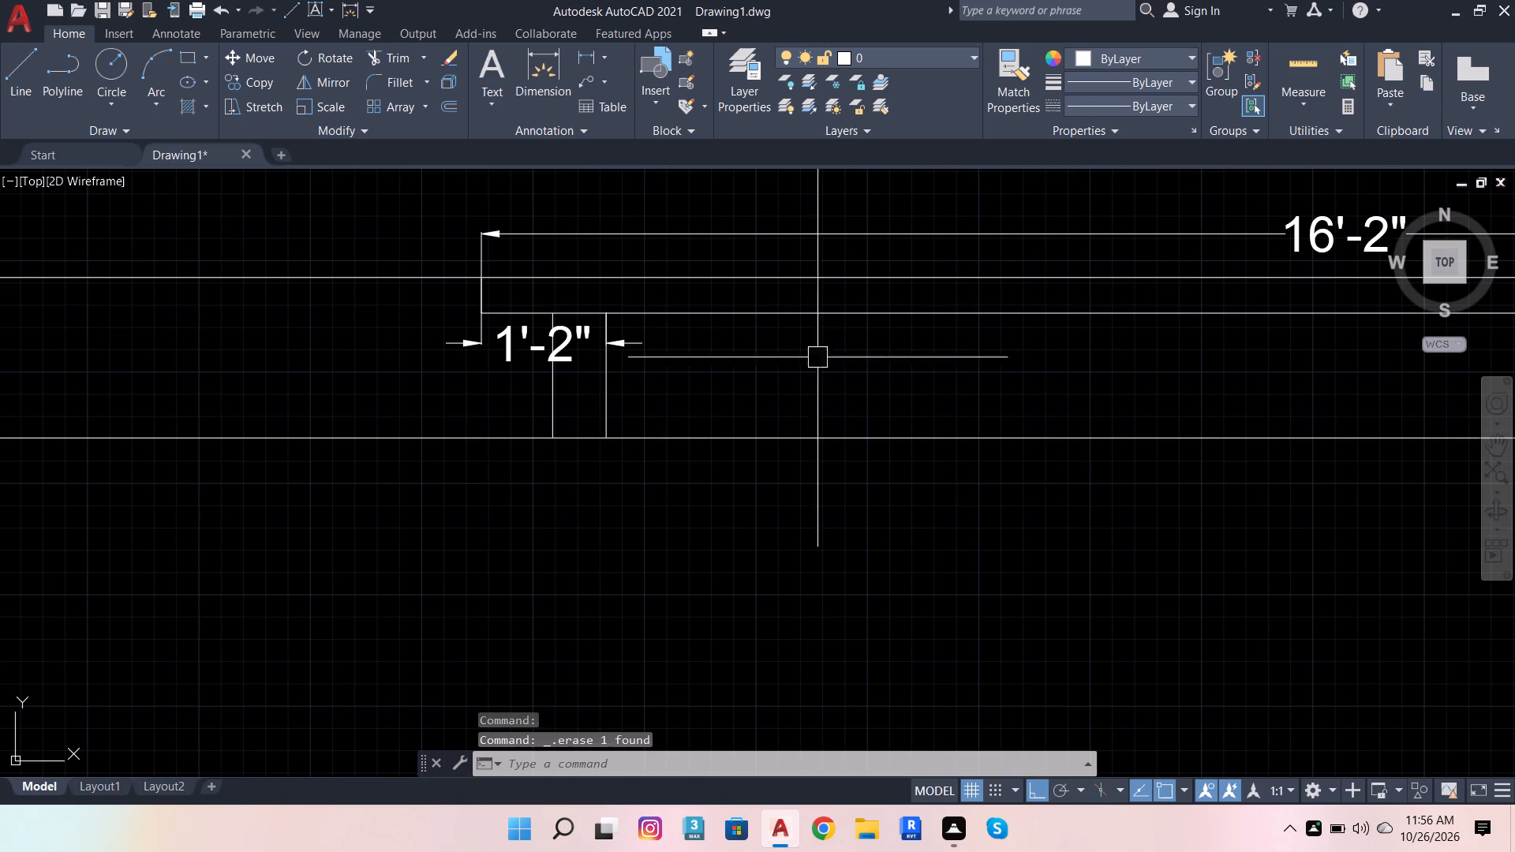
# Extend the wall block's left vertical line down to the first horizontal line below the block's base.
pyautogui.click(390, 55)
pyautogui.scroll(-2, 660, 330)
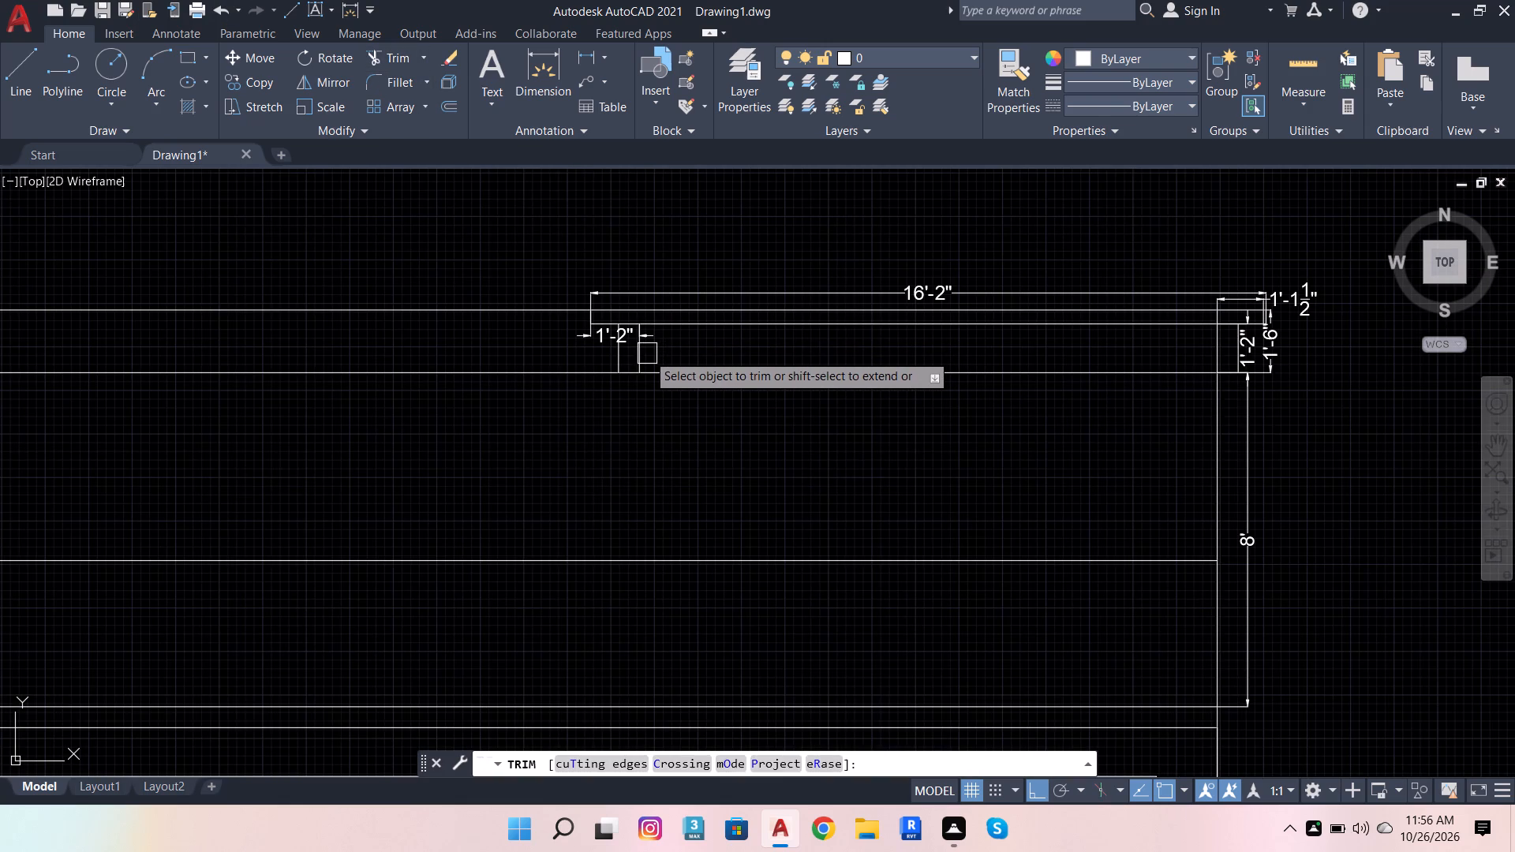
pyautogui.keyDown('shift'); pyautogui.click(647, 353); pyautogui.keyUp('shift')
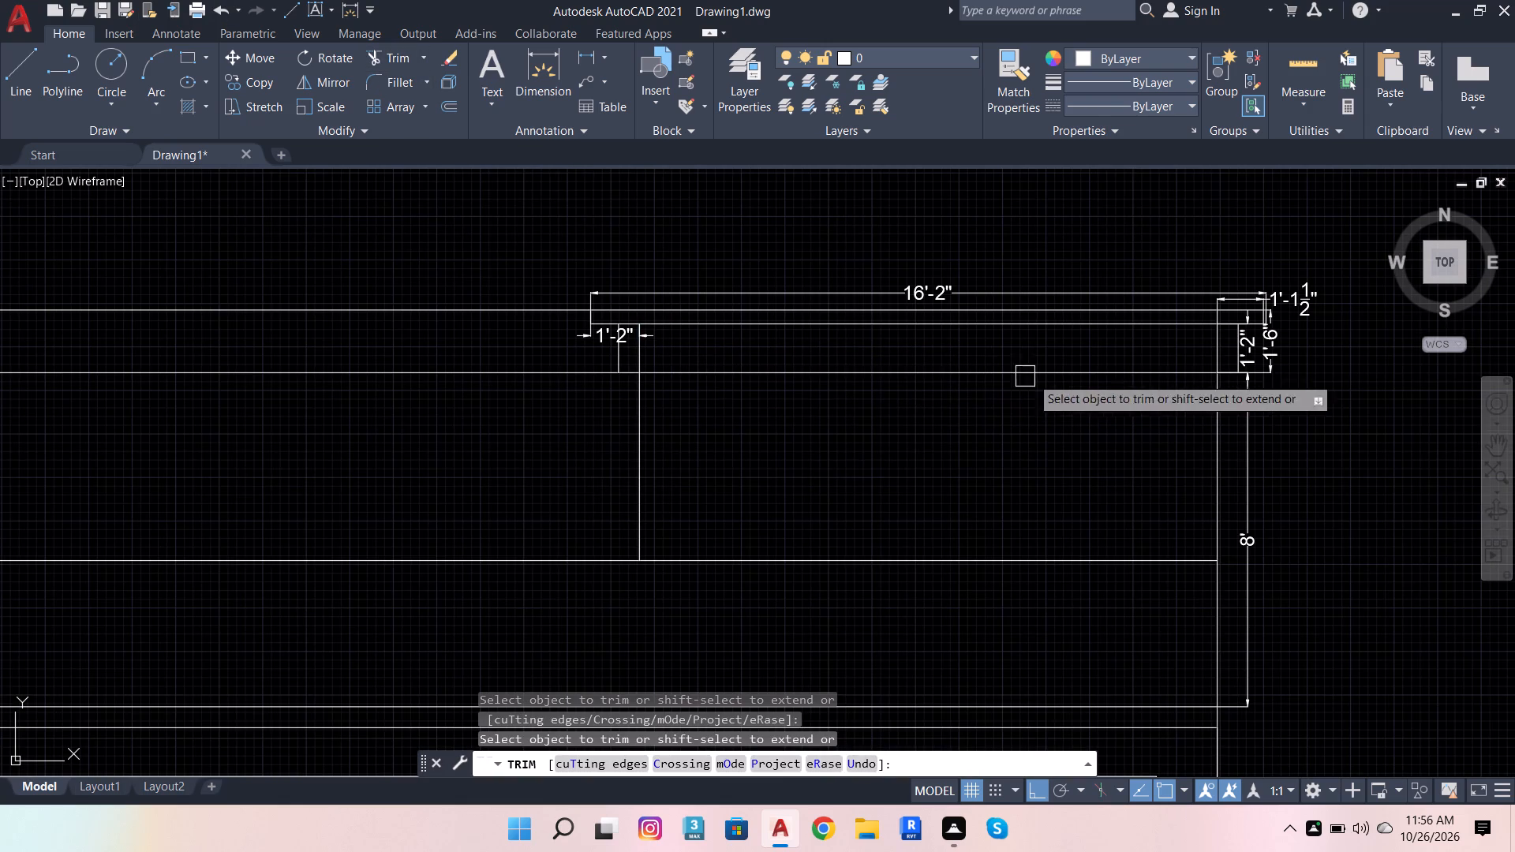
# Trim the right wall line between the block's base and the slab's underside, and remove the block's vertical height dimension beside it.
pyautogui.scroll(1, 1267, 381)
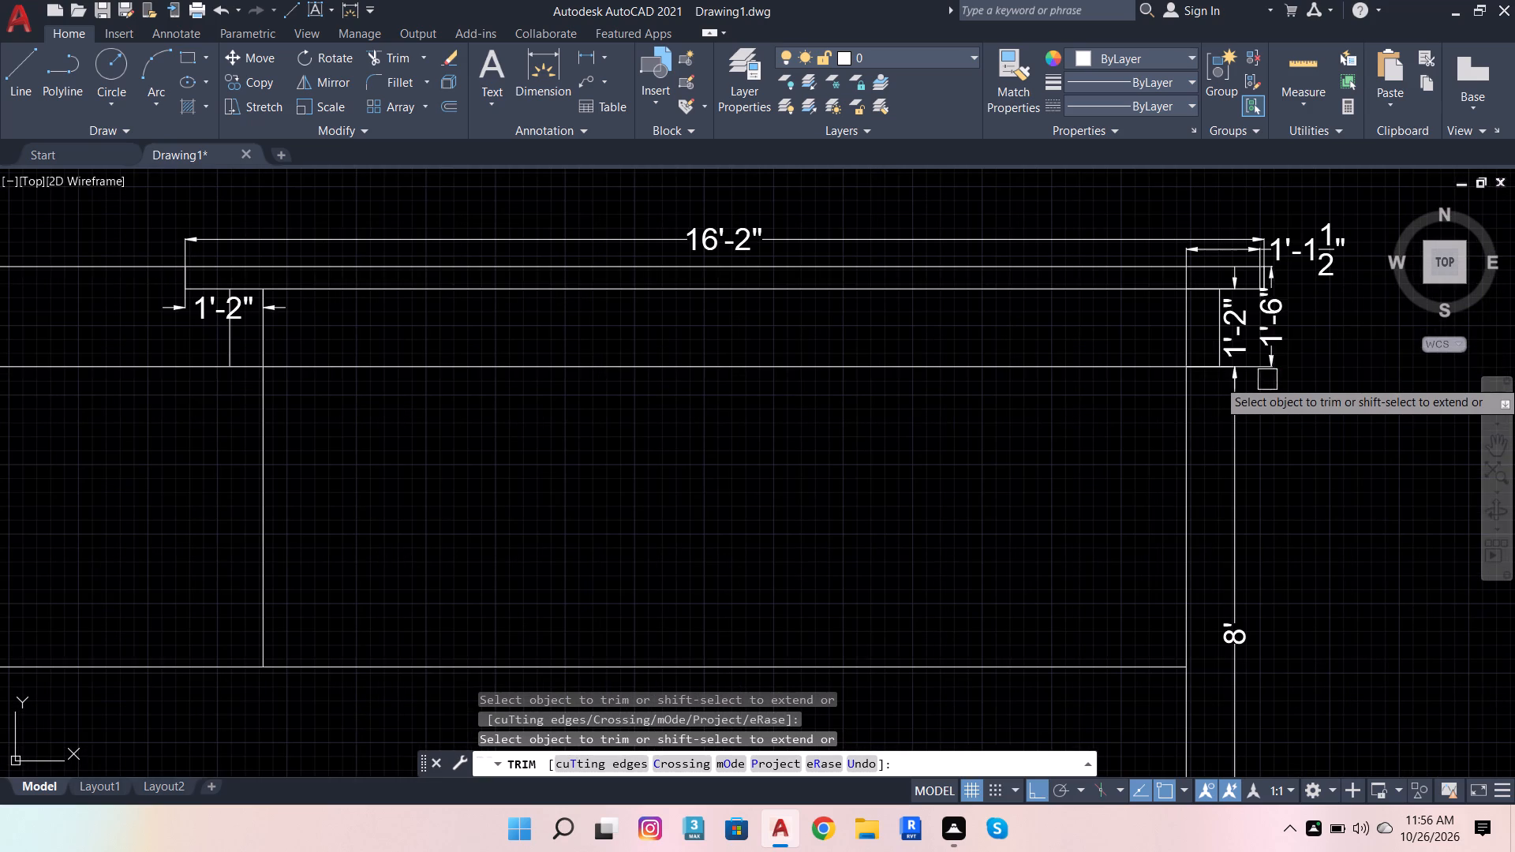
pyautogui.click(1186, 327)
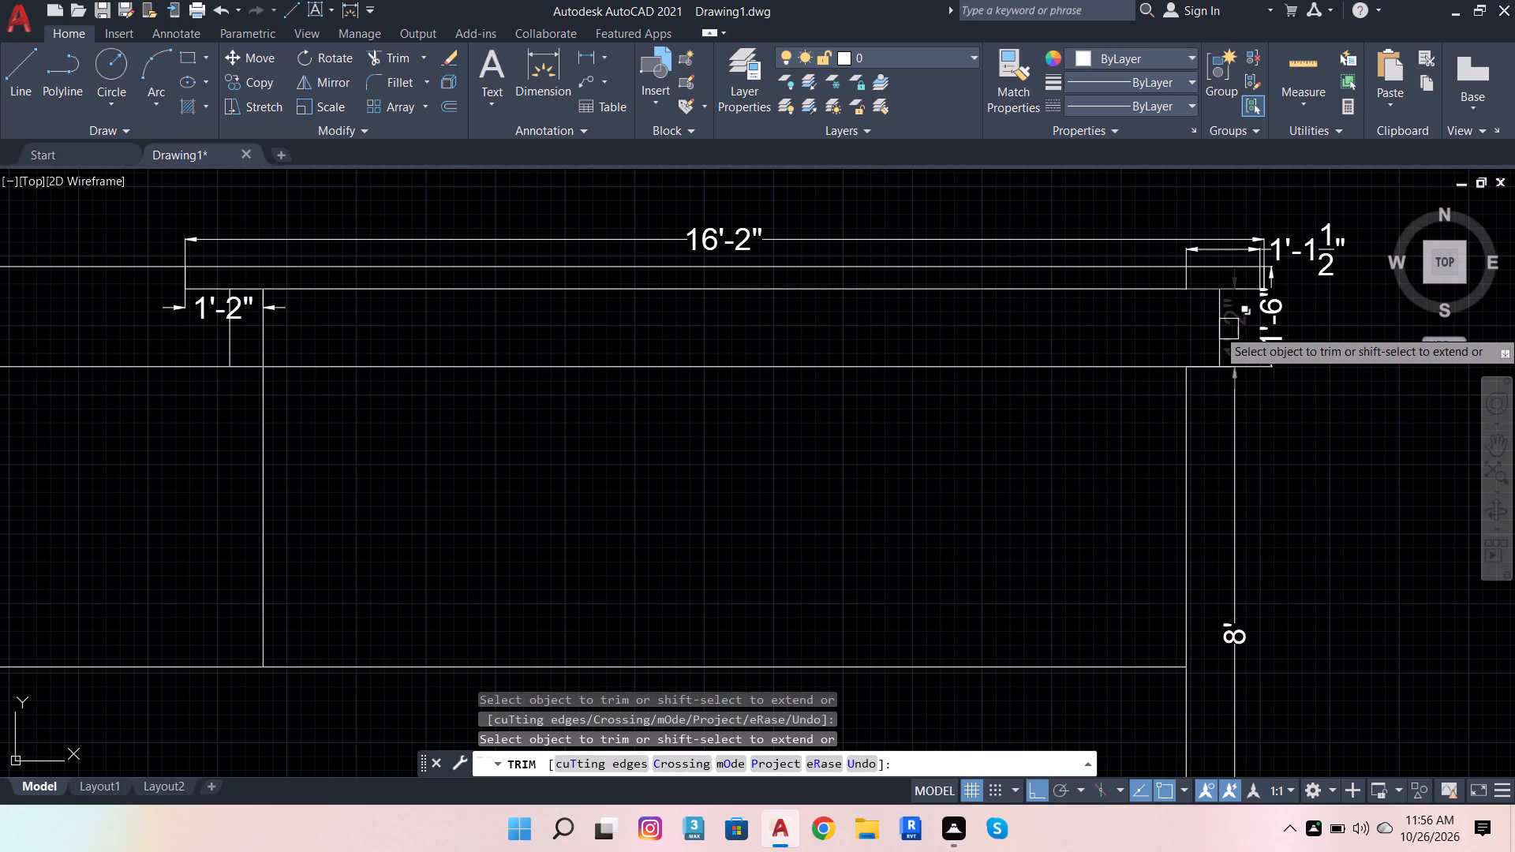
pyautogui.click(1229, 328)
pyautogui.click(1243, 317)
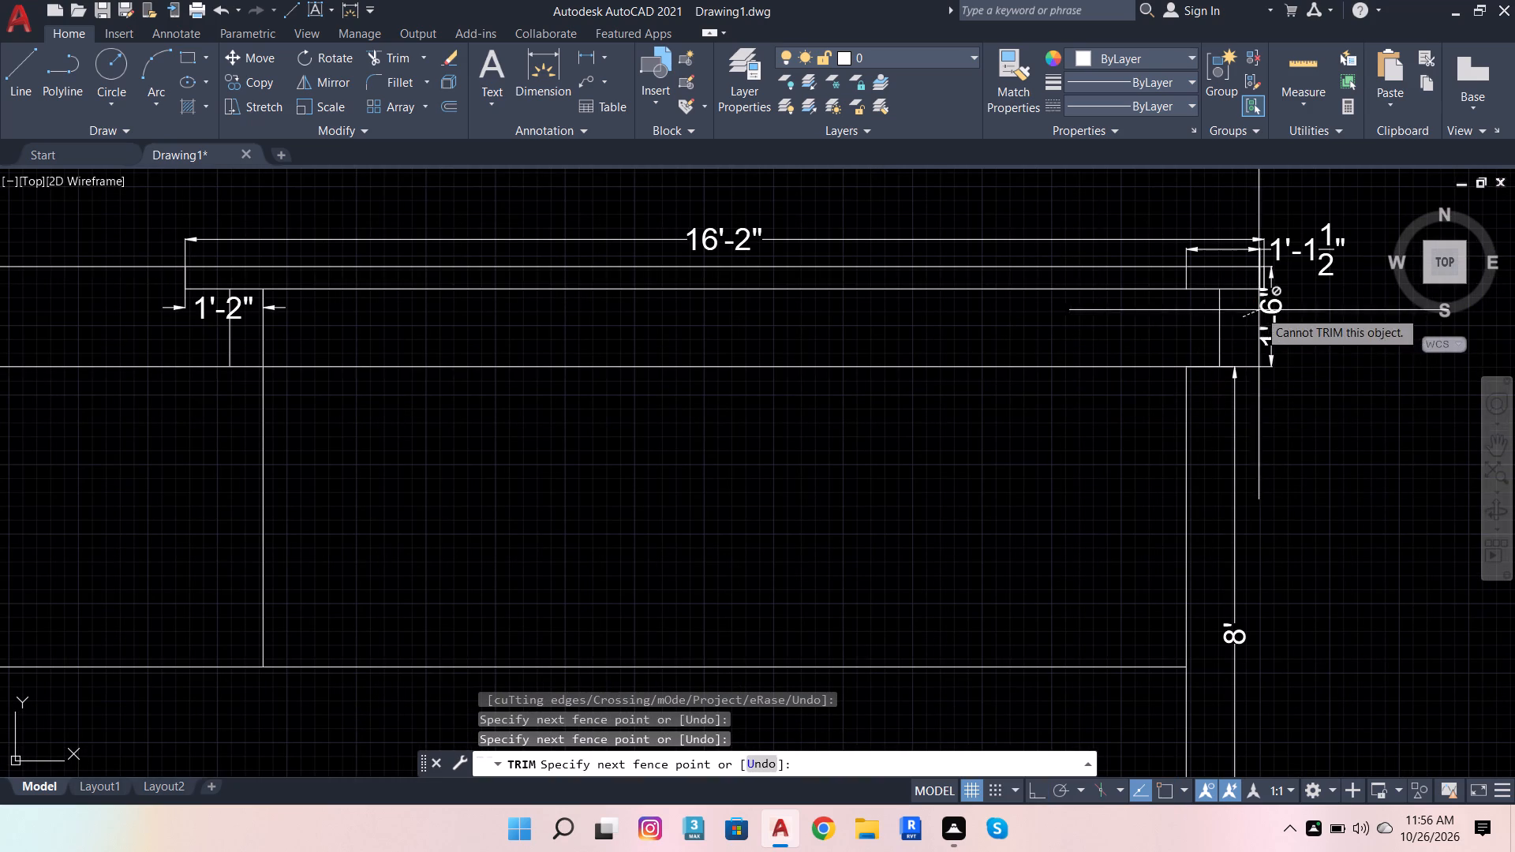
pyautogui.click(1239, 327)
pyautogui.scroll(-1, 1263, 346)
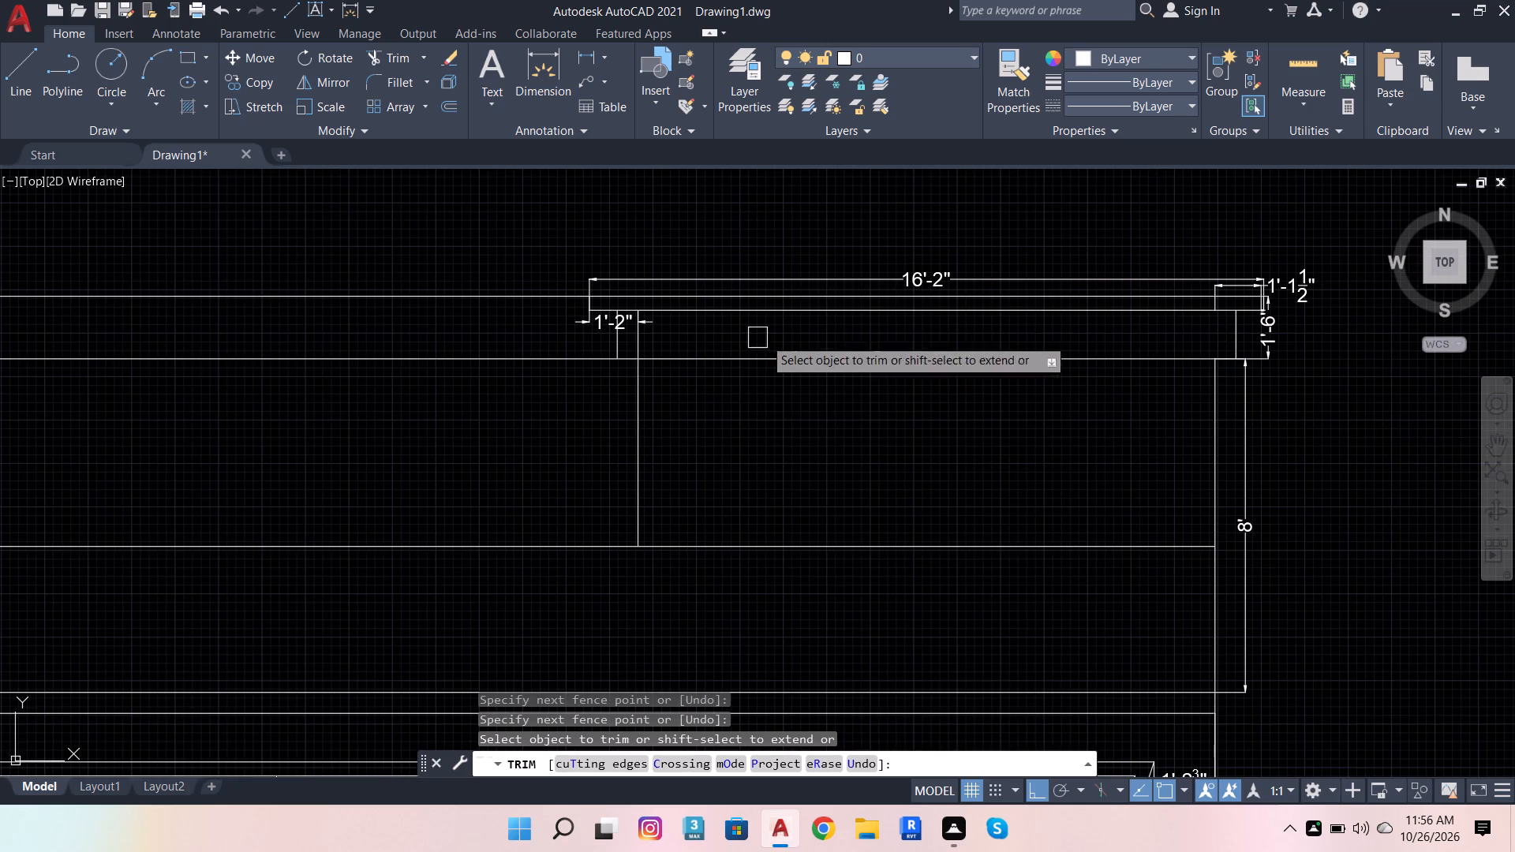
# Remove the slab's left overhang dimension and trim the extended left wall line between the block's base and the slab's underside.
pyautogui.scroll(1, 642, 333)
pyautogui.click(596, 322)
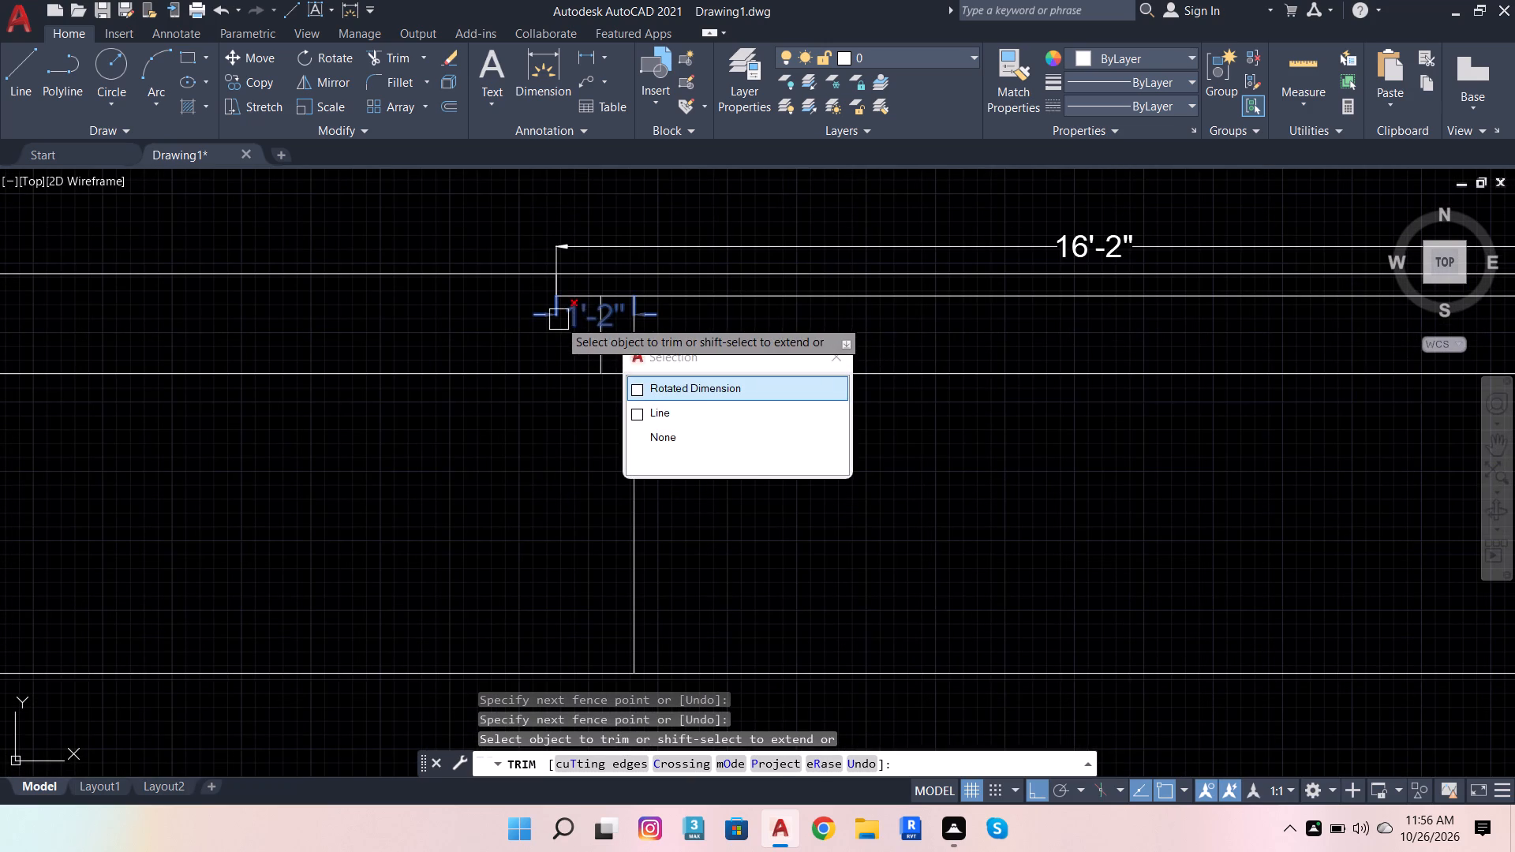
pyautogui.click(558, 319)
pyautogui.click(507, 324)
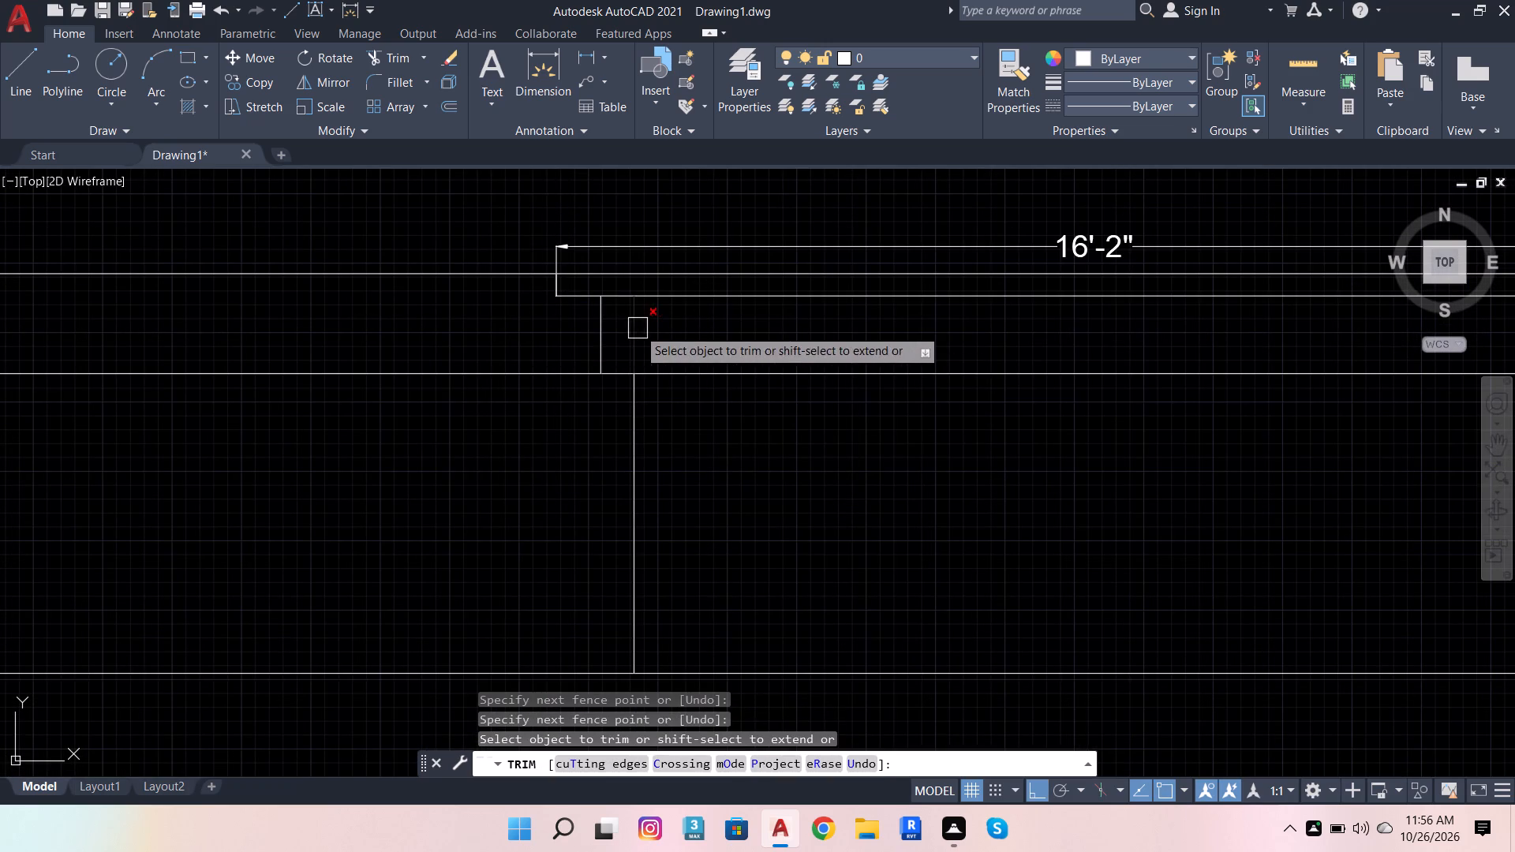
pyautogui.click(638, 328)
pyautogui.scroll(-2, 725, 353)
pyautogui.scroll(2, 691, 372)
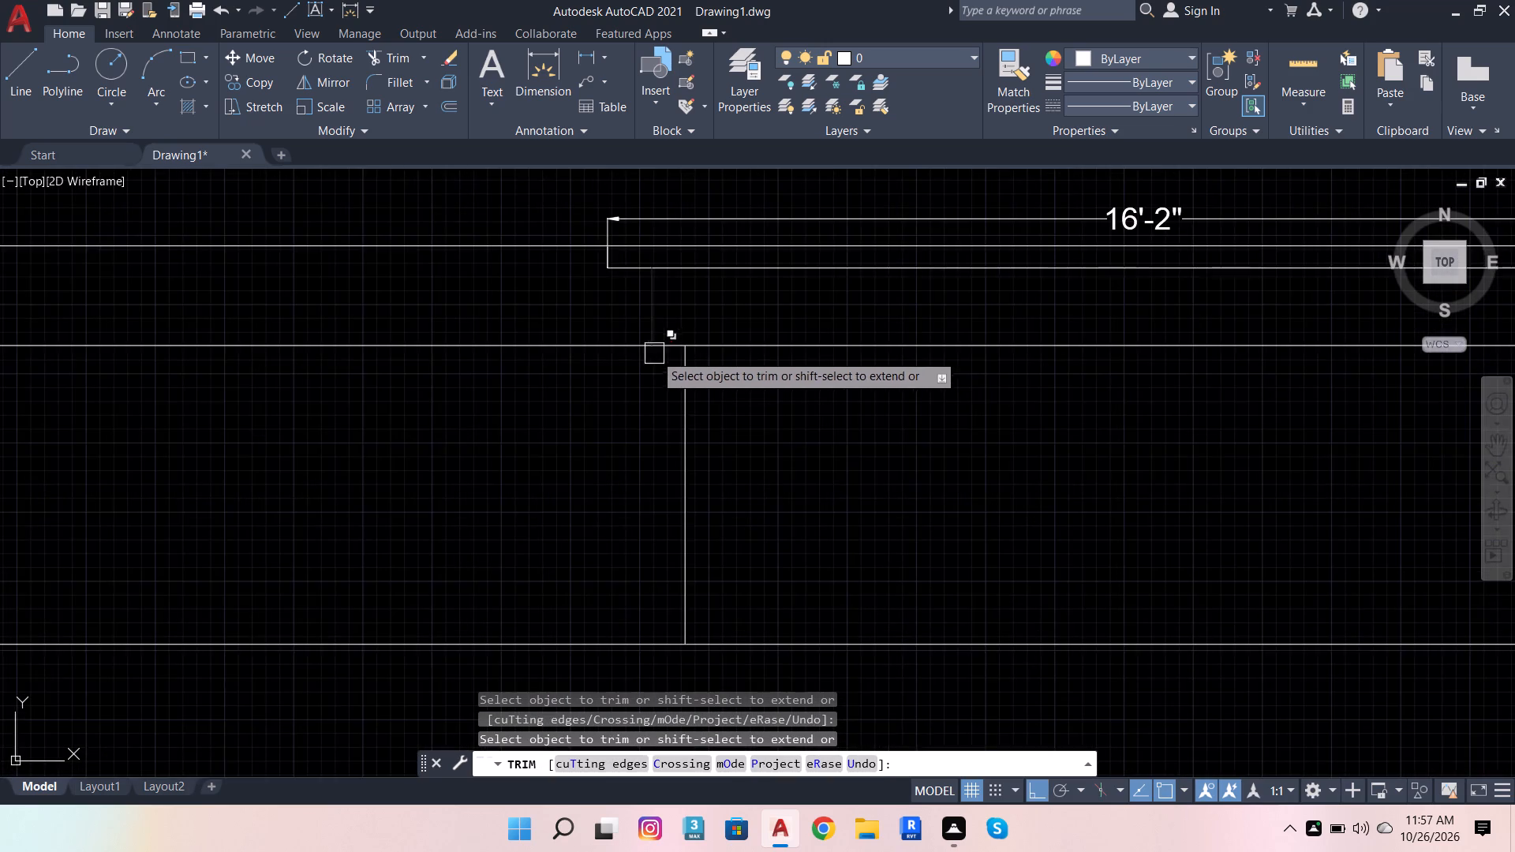
pyautogui.scroll(1, 667, 349)
pyautogui.scroll(-1, 583, 370)
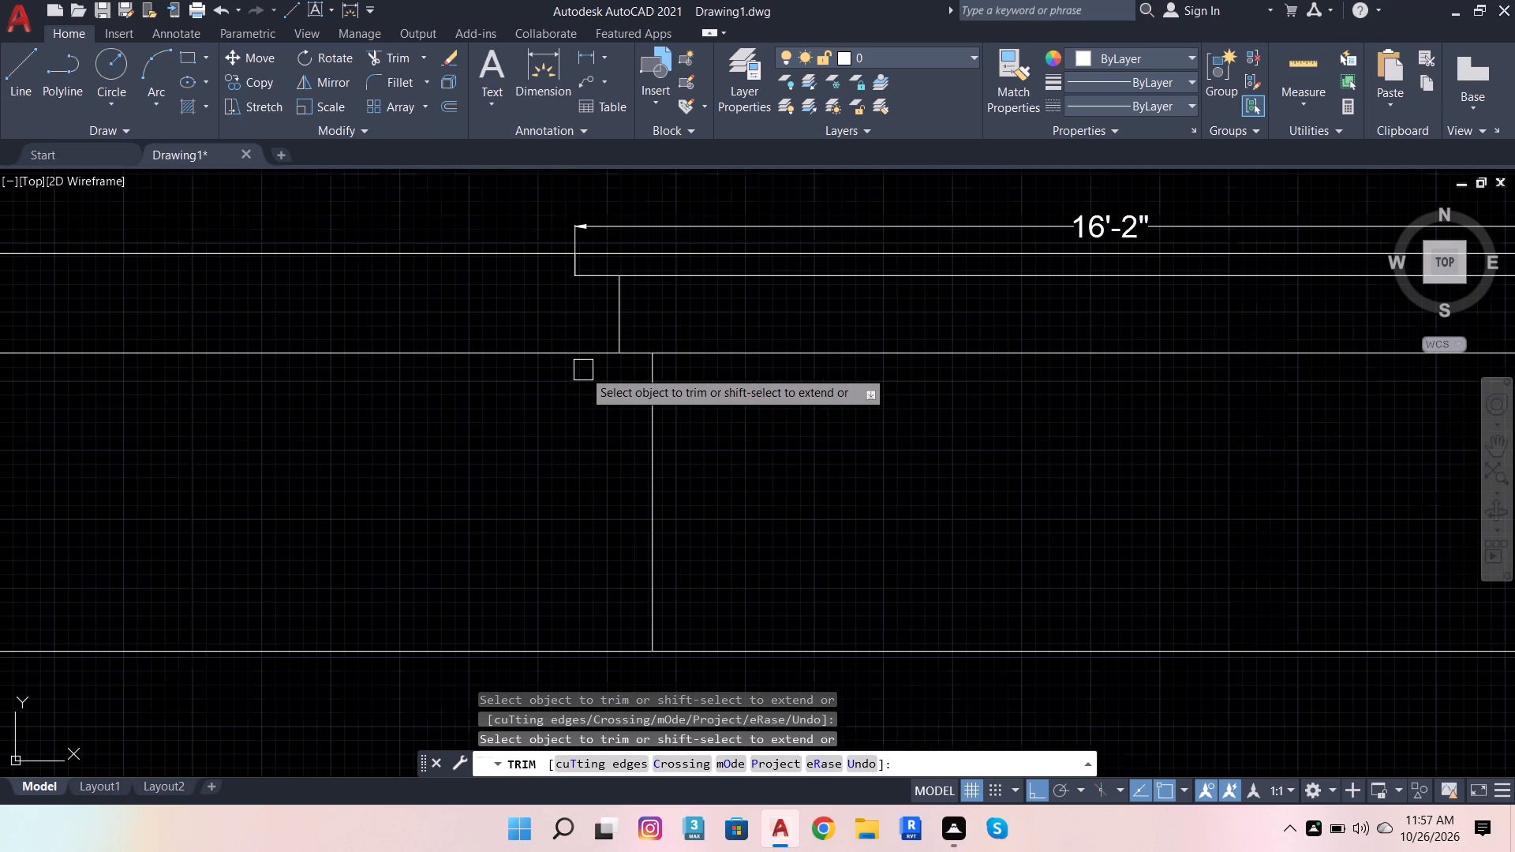
pyautogui.scroll(-1, 615, 417)
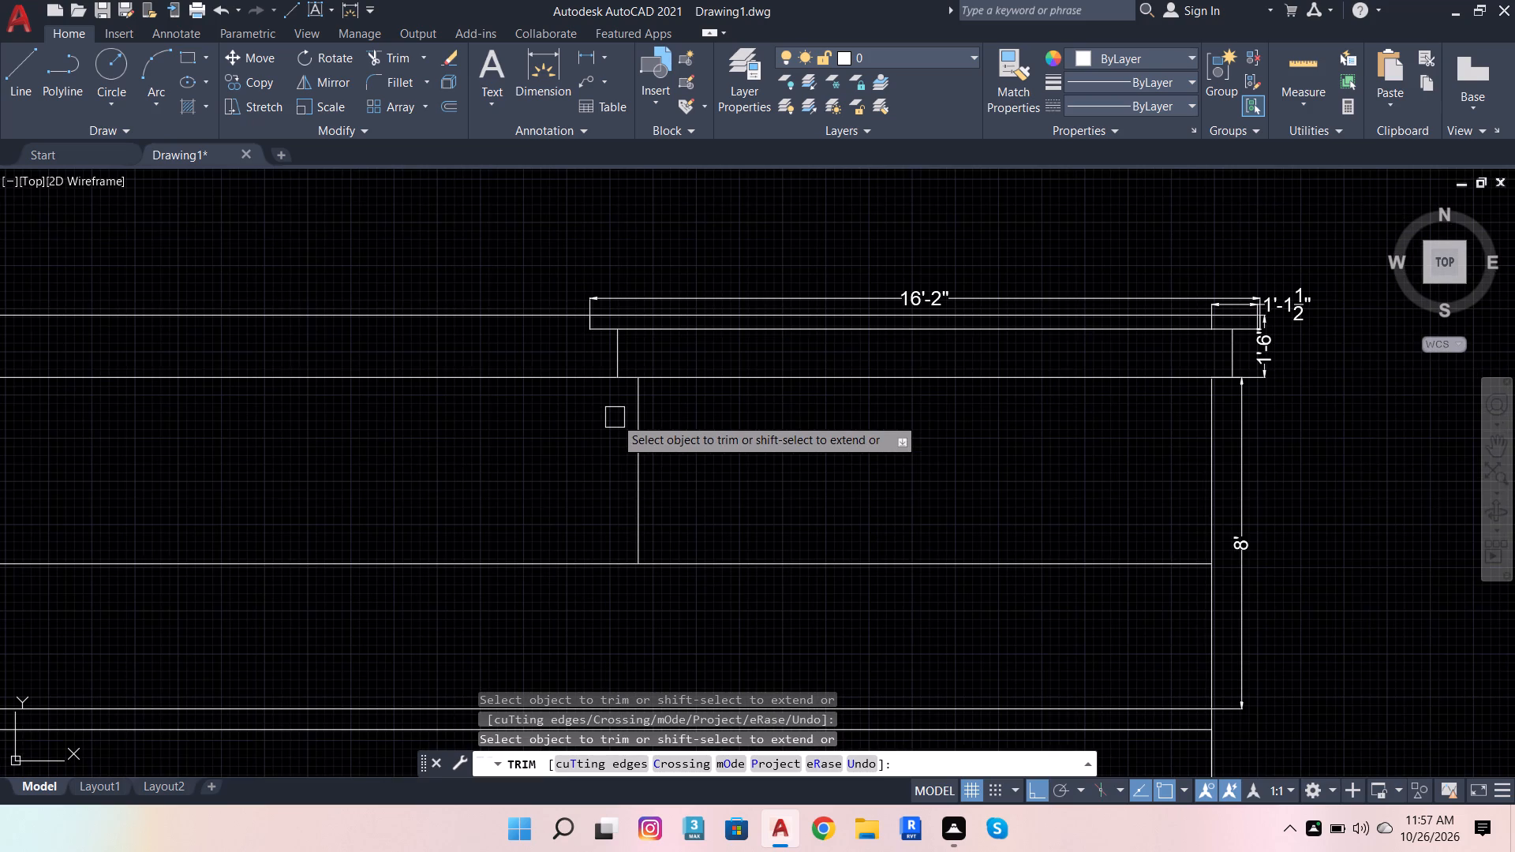
pyautogui.press('Escape')
pyautogui.press('Escape')
pyautogui.press('Escape')
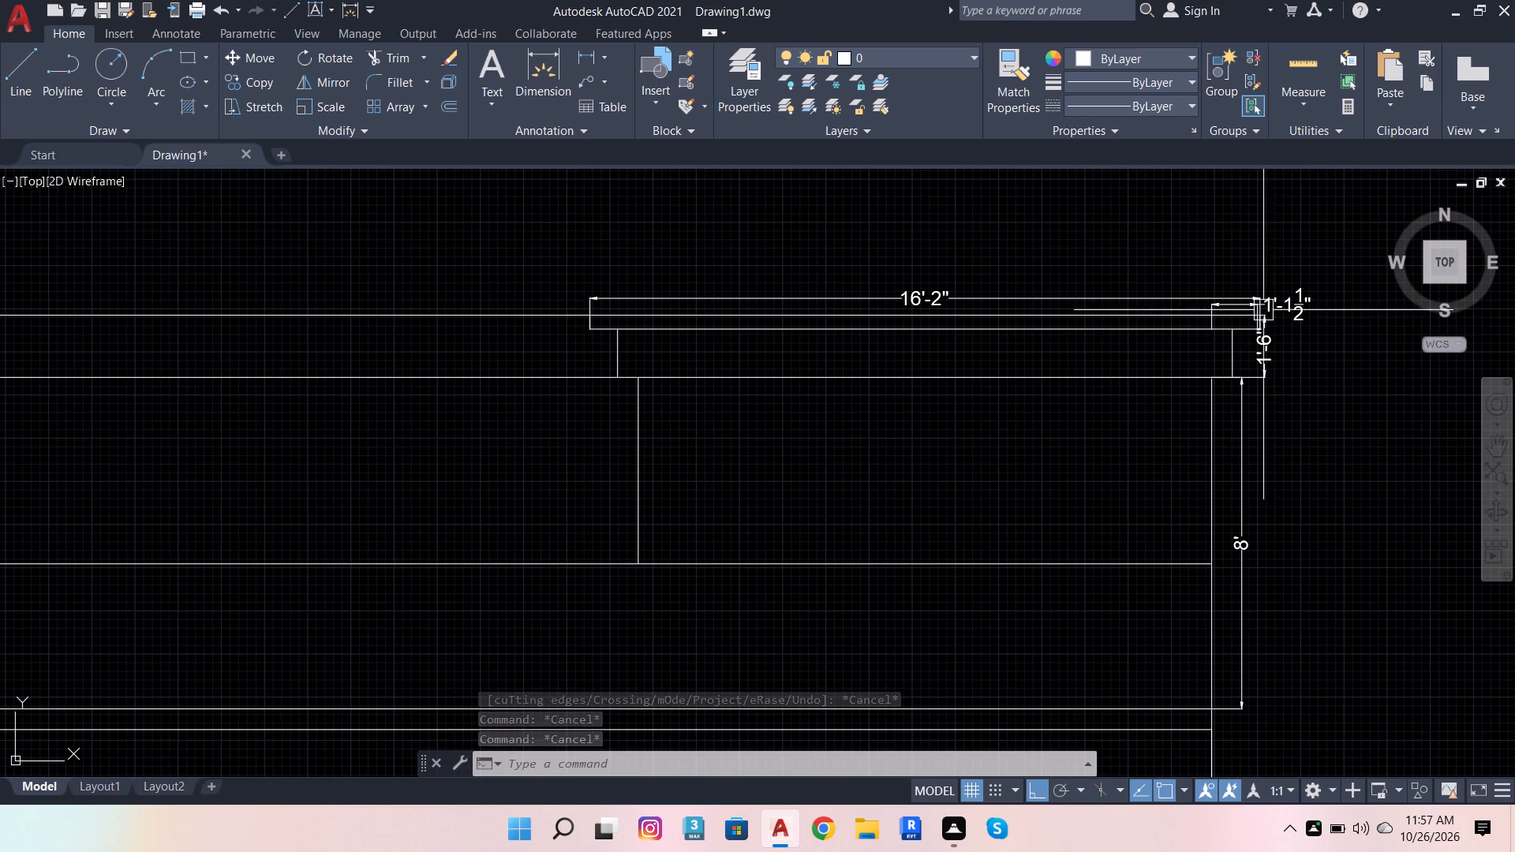
# Erase the slab's right overhang dimension.
pyautogui.scroll(3, 1263, 310)
pyautogui.click(1161, 275)
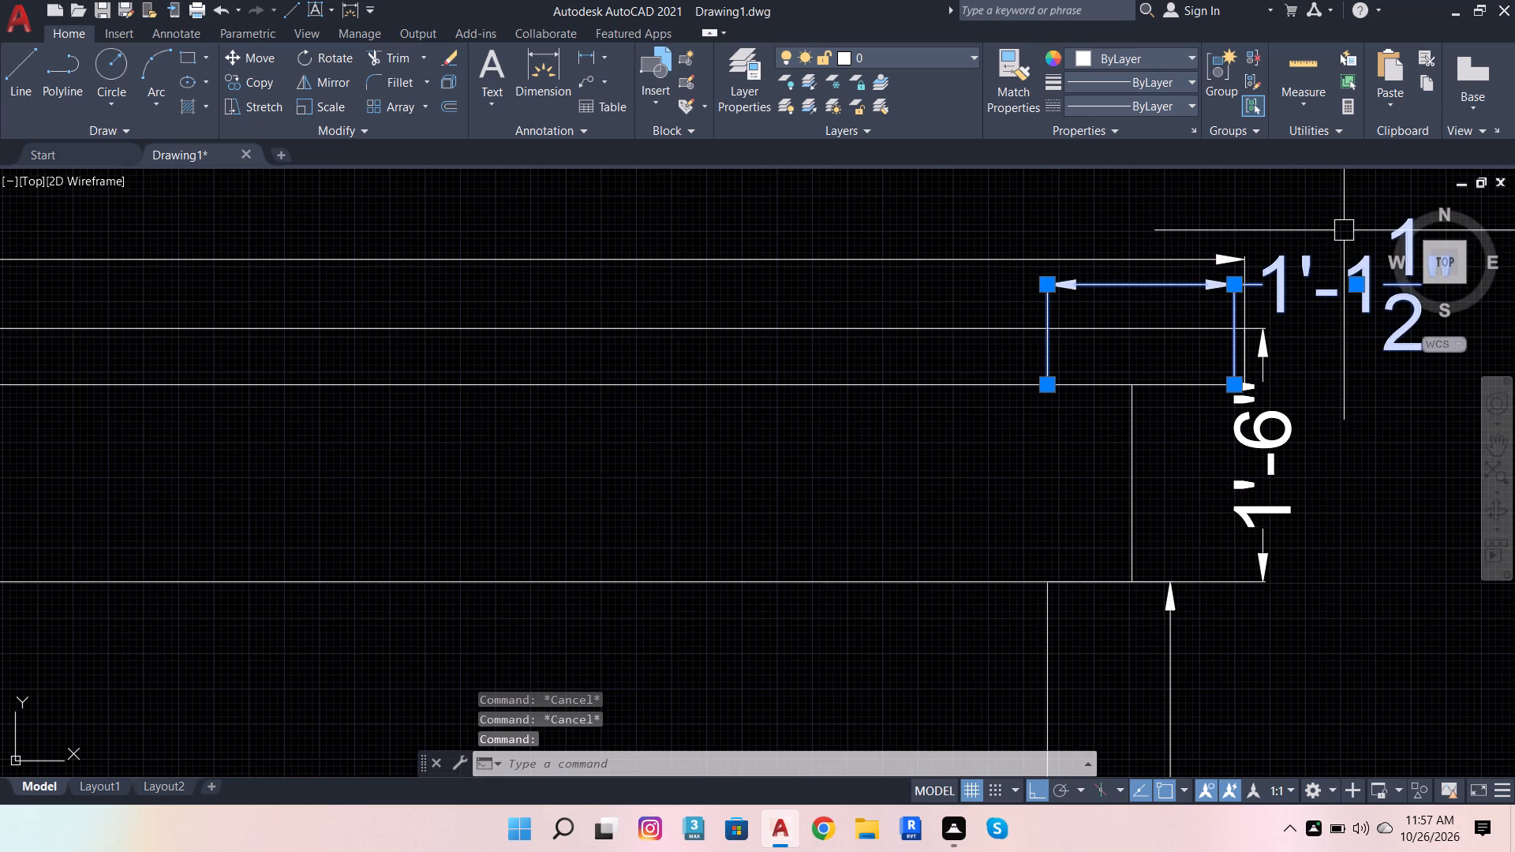
pyautogui.hotkey('shift', 'Delete')
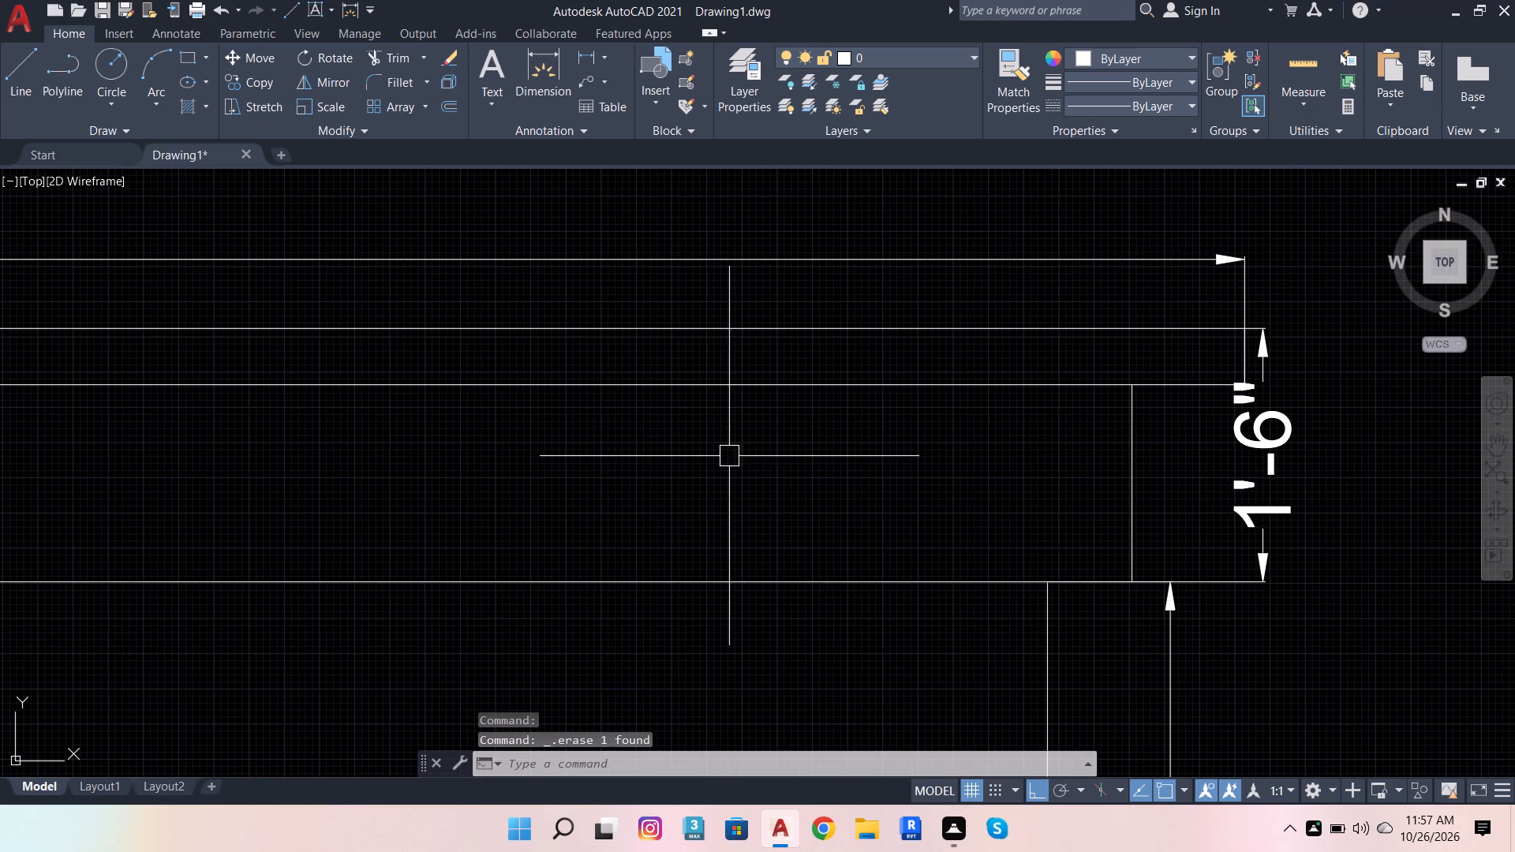
# Dimension the width between the left and right wall lines at the block's base, placing it just above the base line.
pyautogui.scroll(-1, 730, 458)
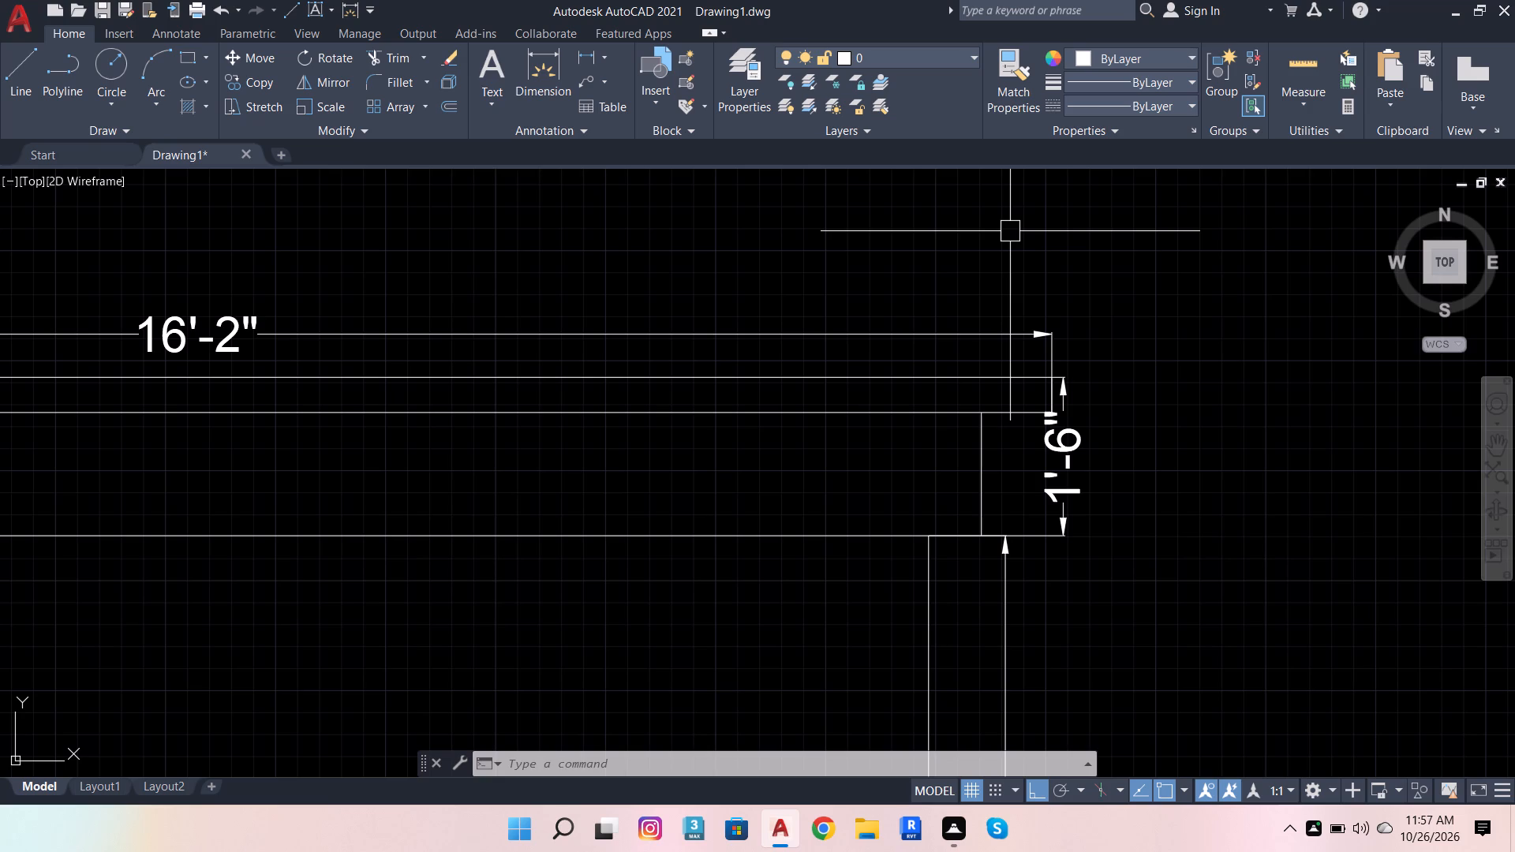
pyautogui.scroll(-3, 1079, 380)
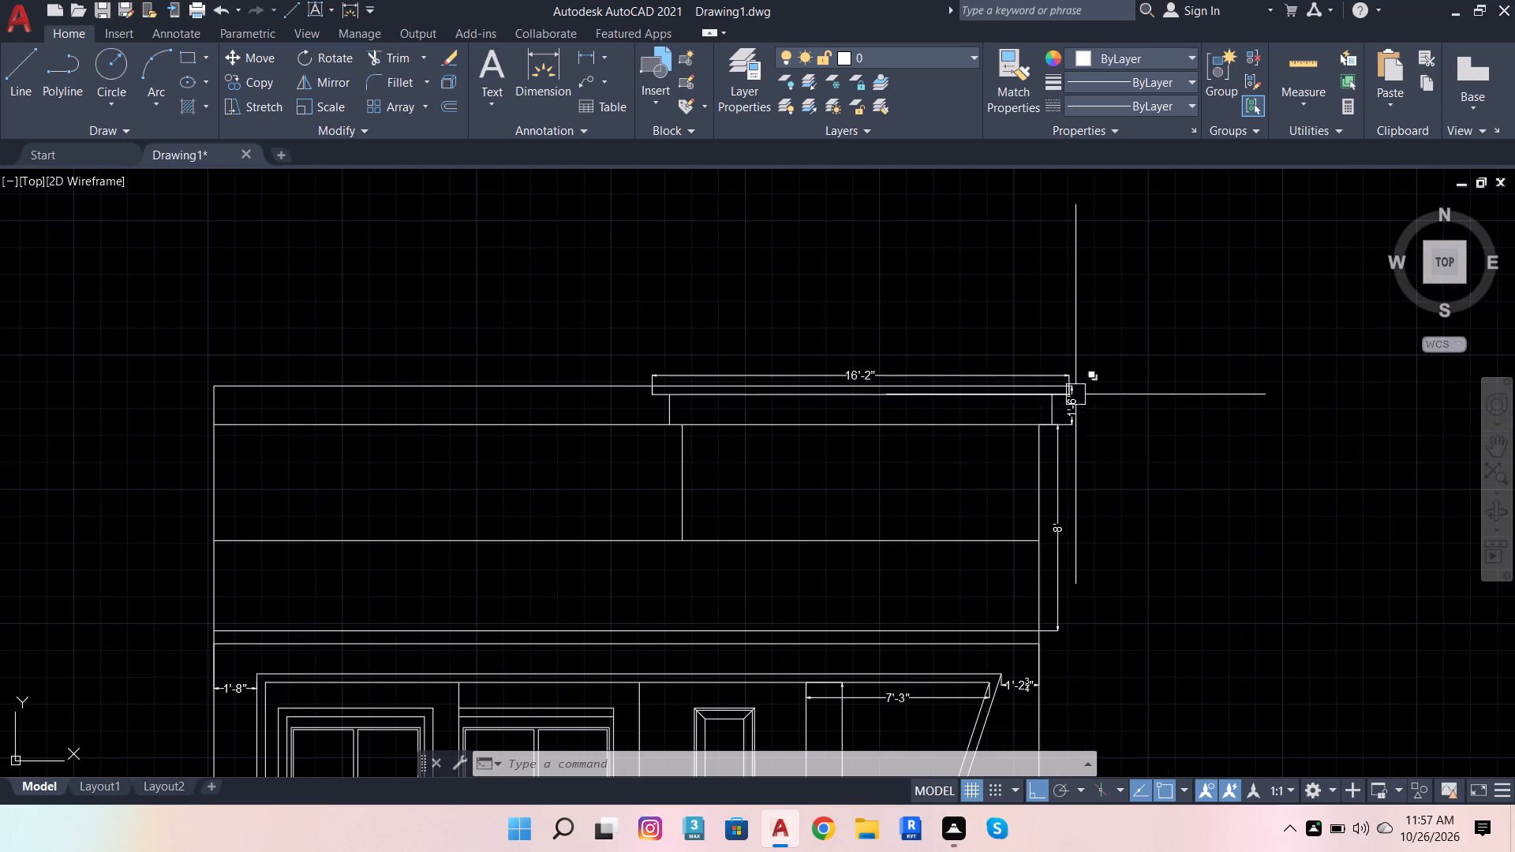
pyautogui.click(538, 73)
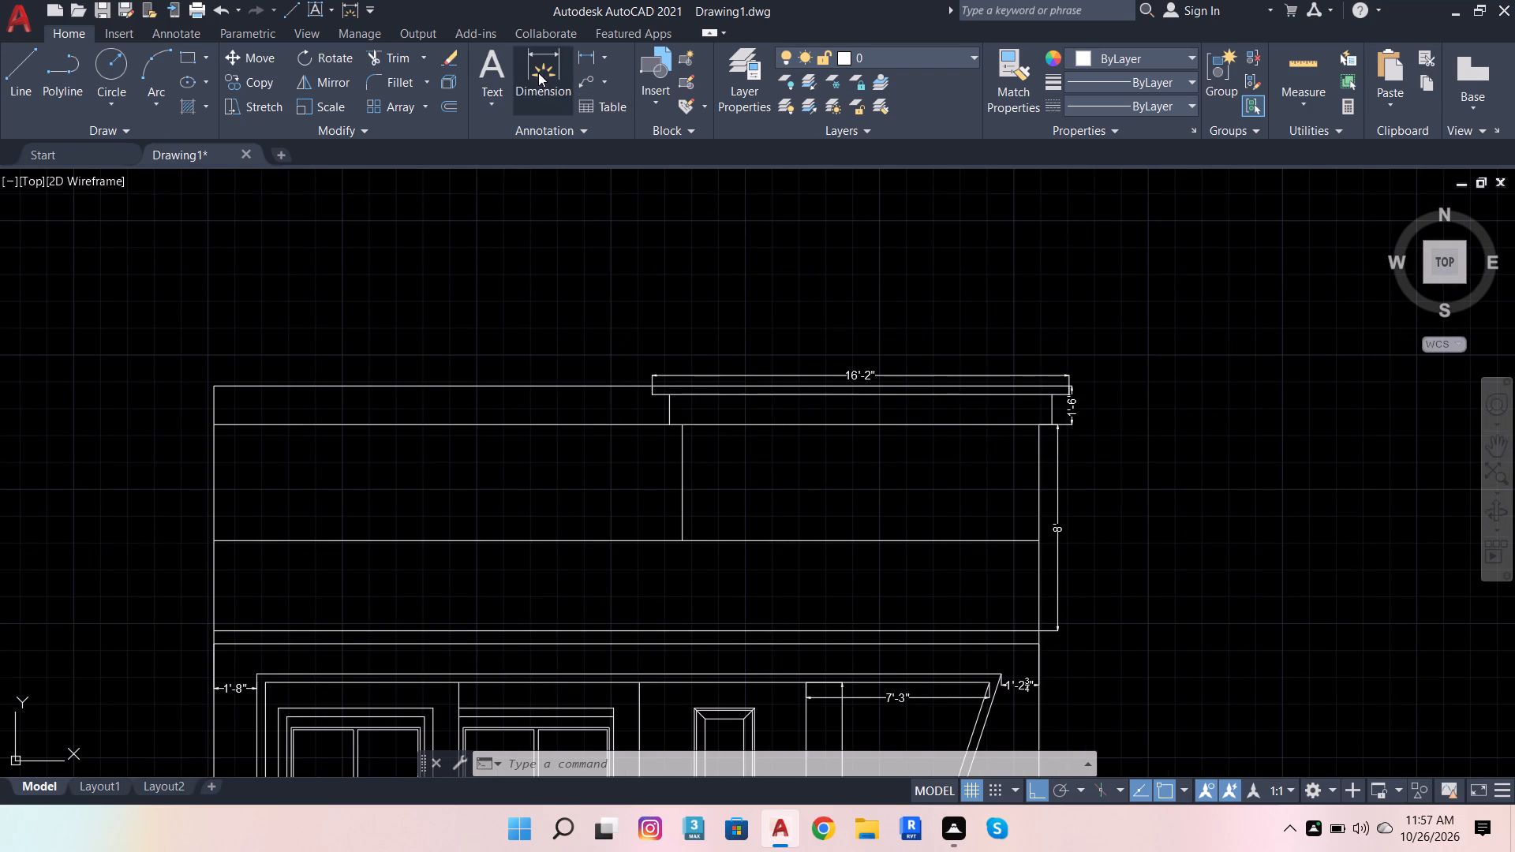
pyautogui.scroll(4, 688, 418)
pyautogui.click(637, 441)
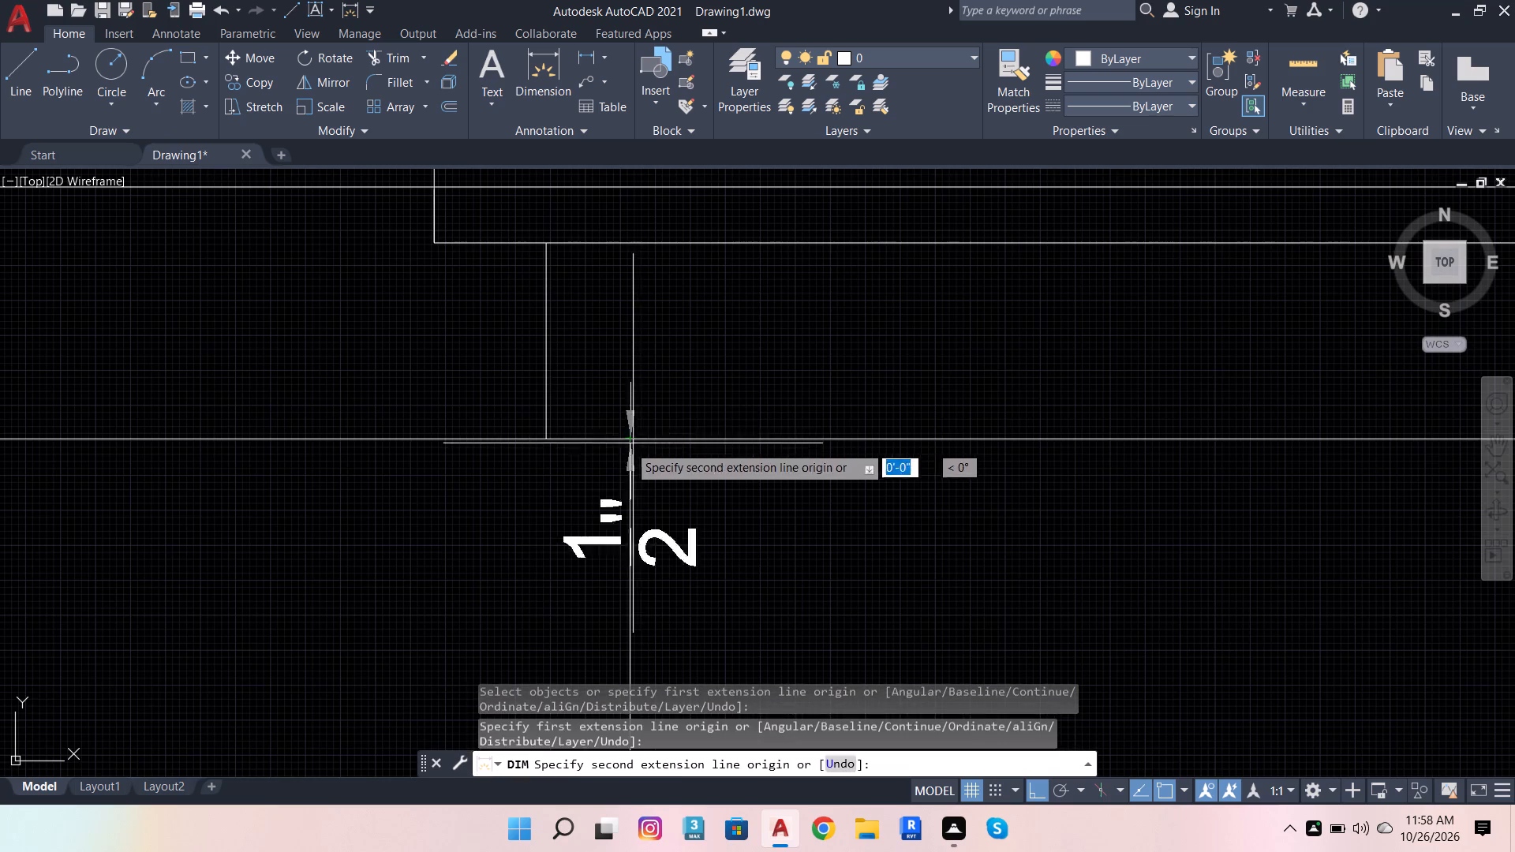
pyautogui.scroll(-3, 493, 483)
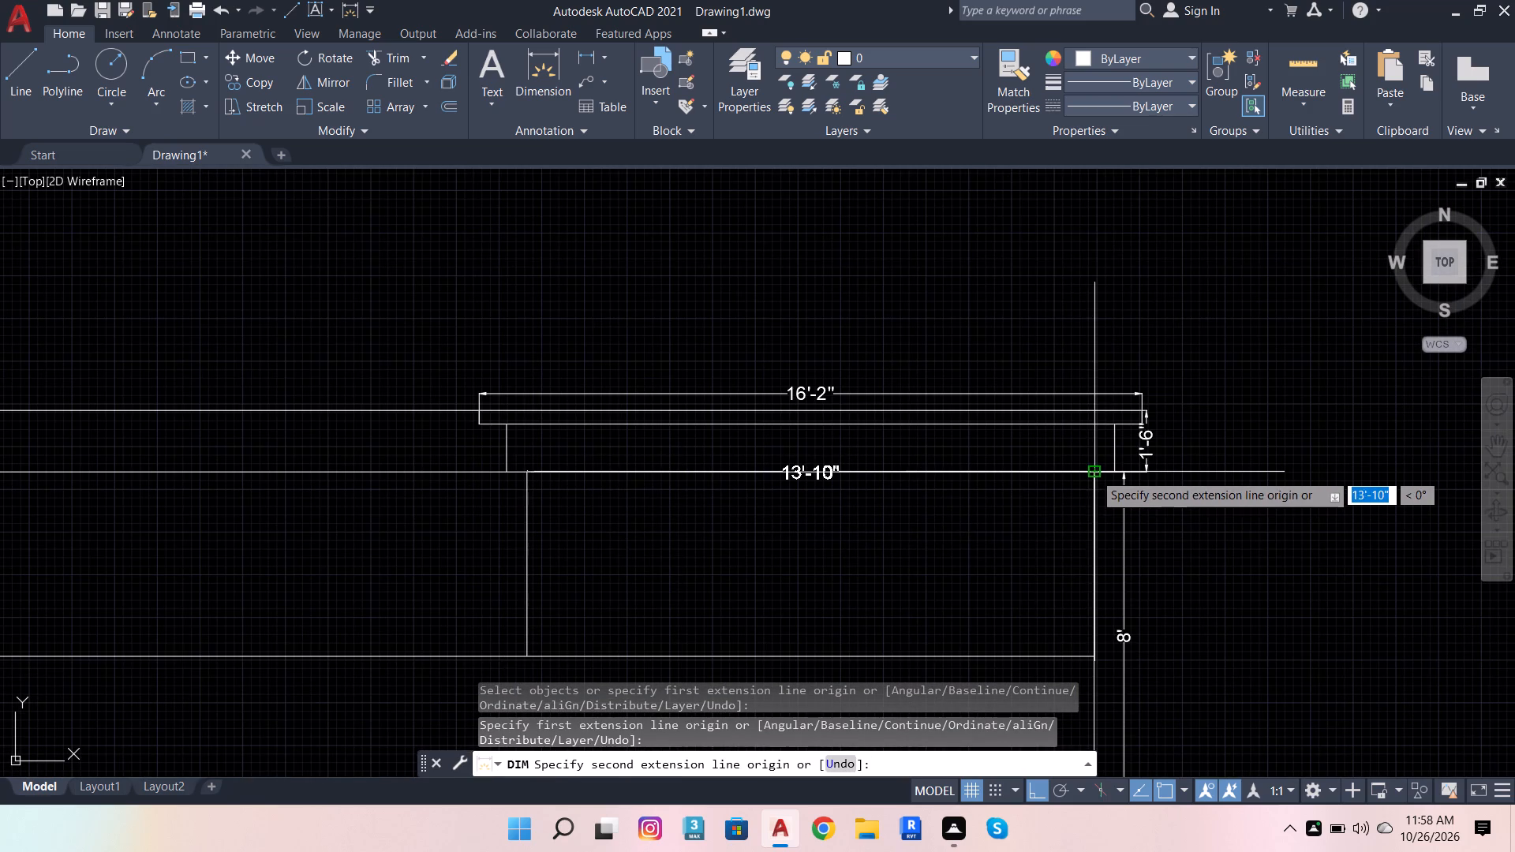
pyautogui.click(1094, 473)
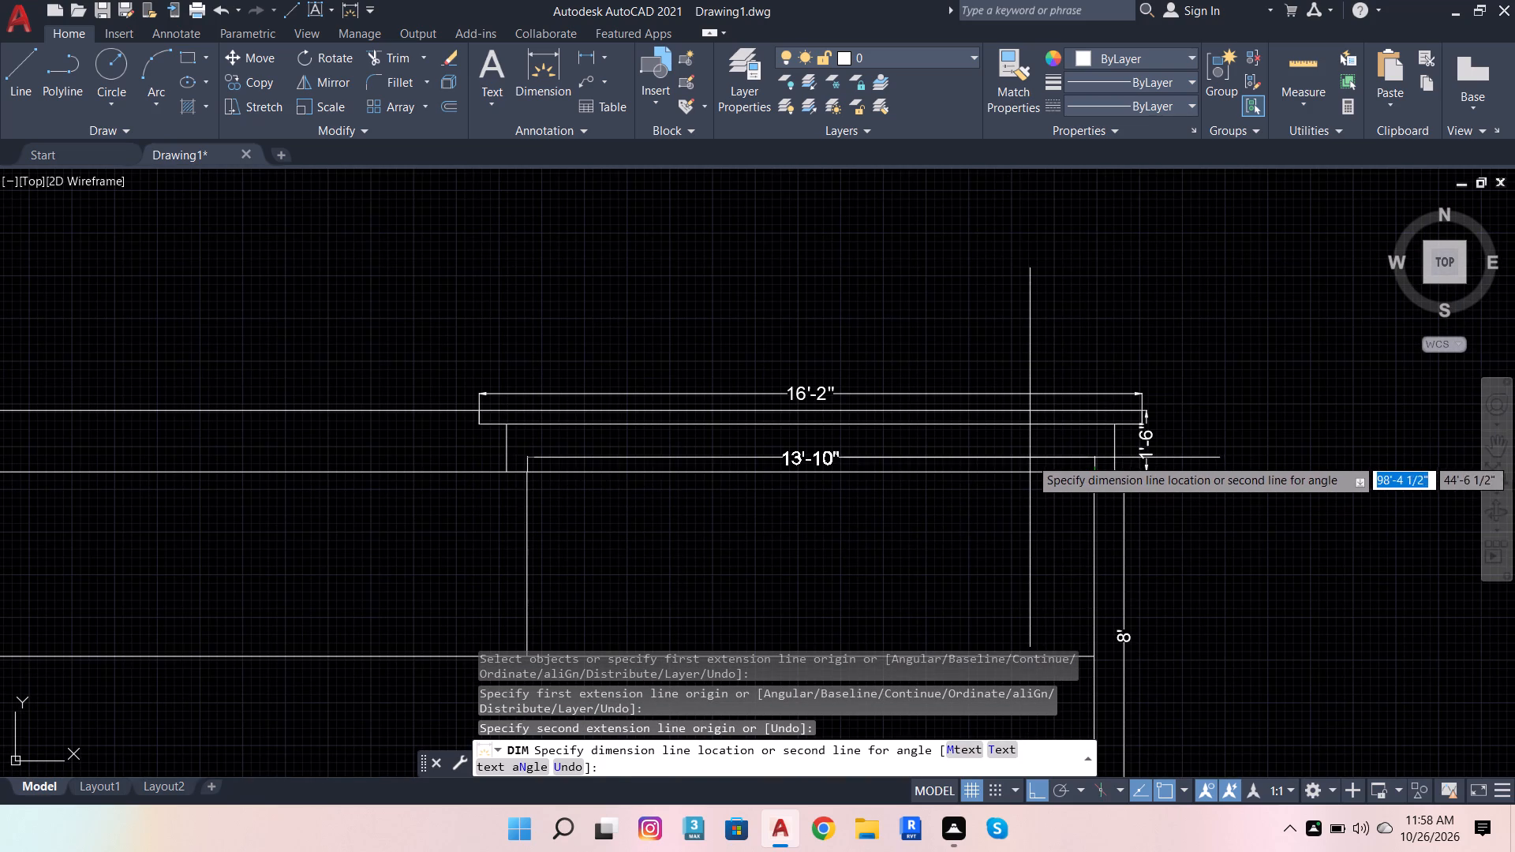
pyautogui.click(1022, 461)
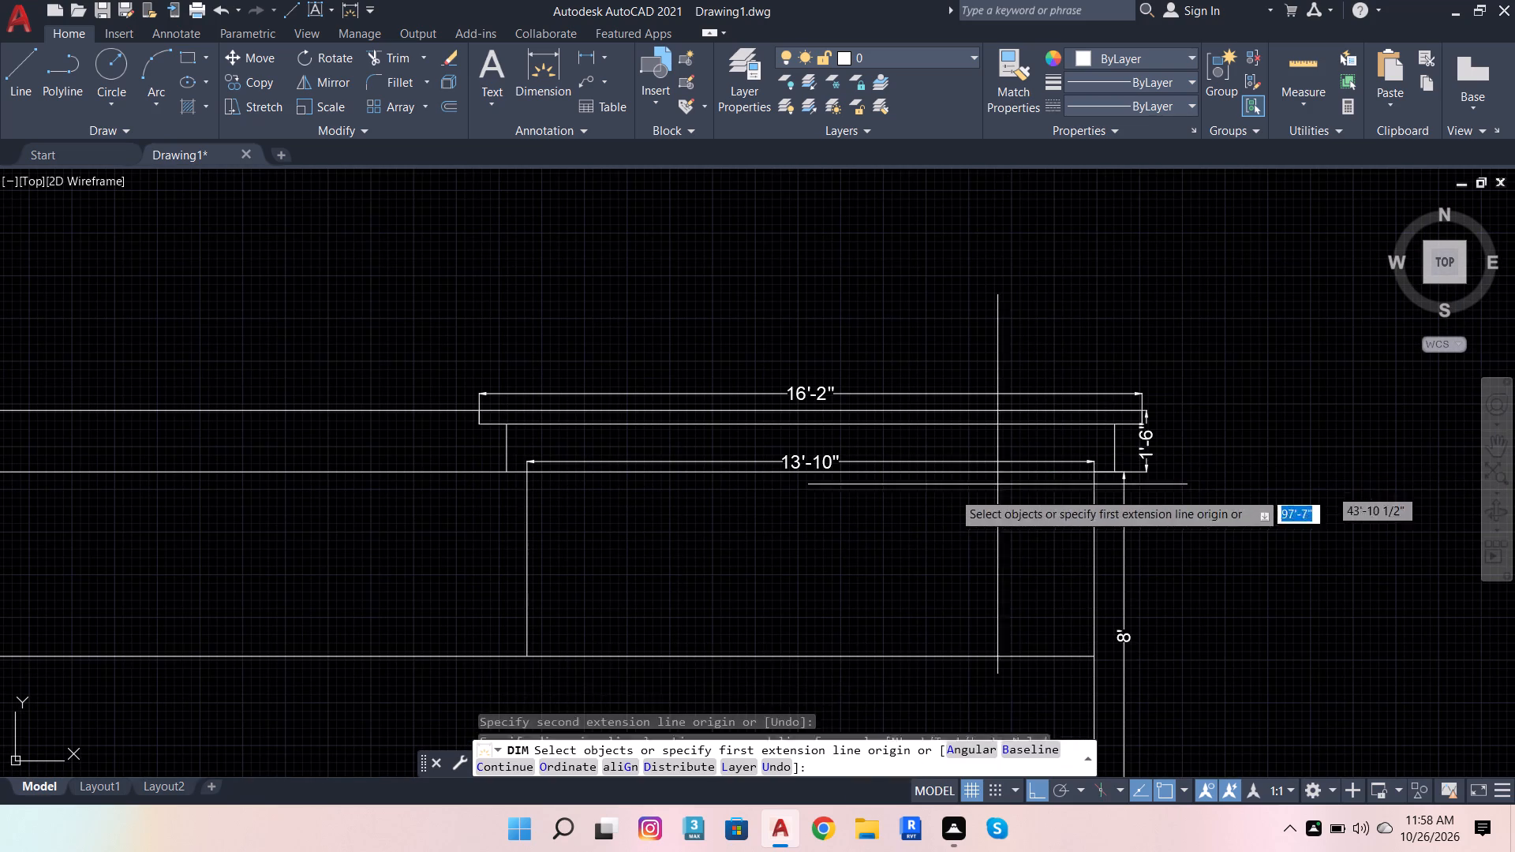
pyautogui.scroll(1, 602, 391)
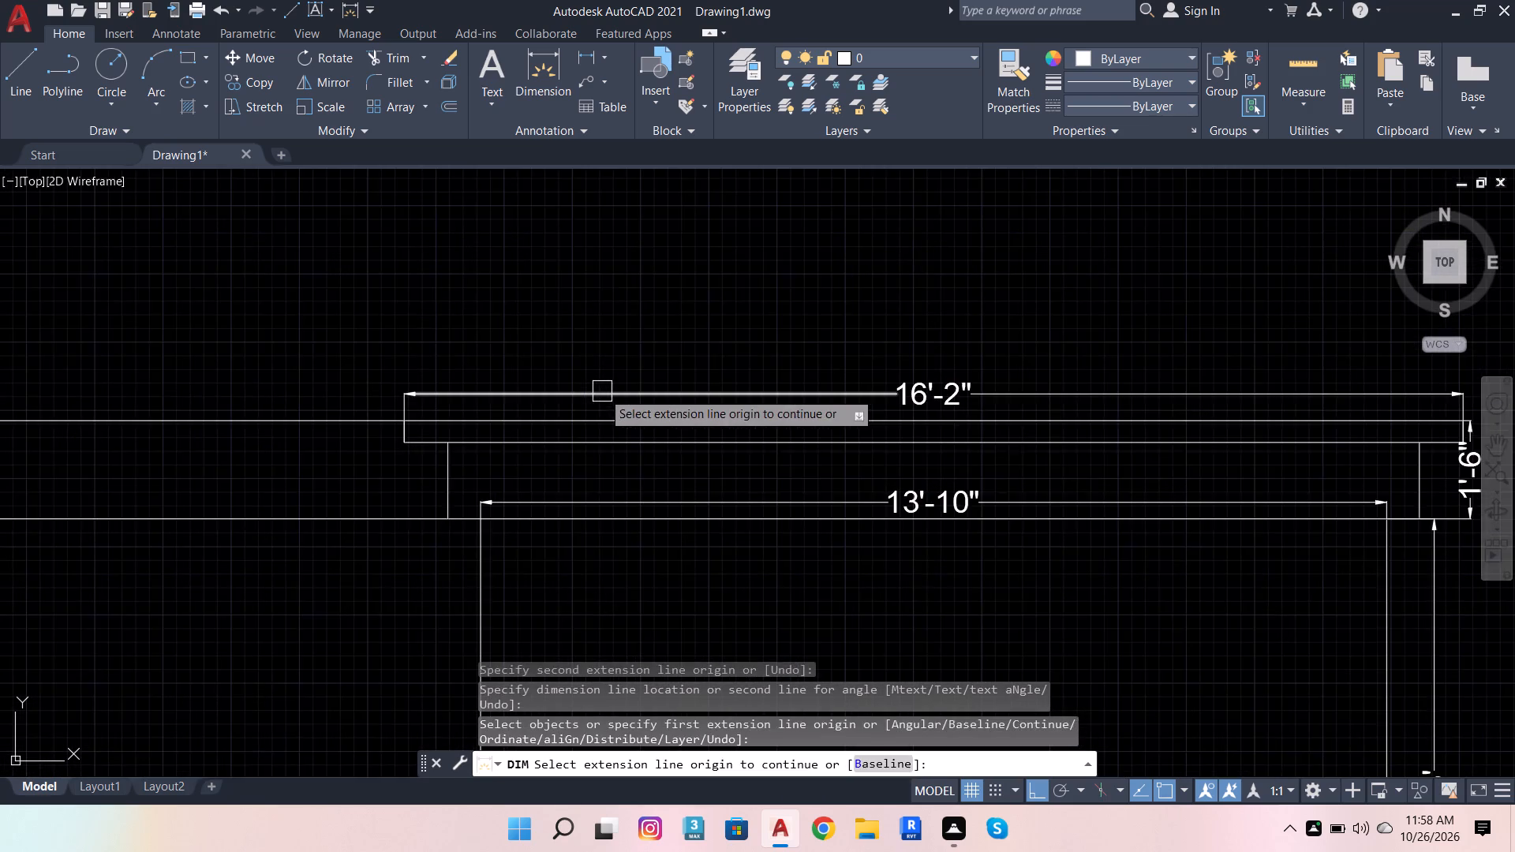
pyautogui.press('Escape')
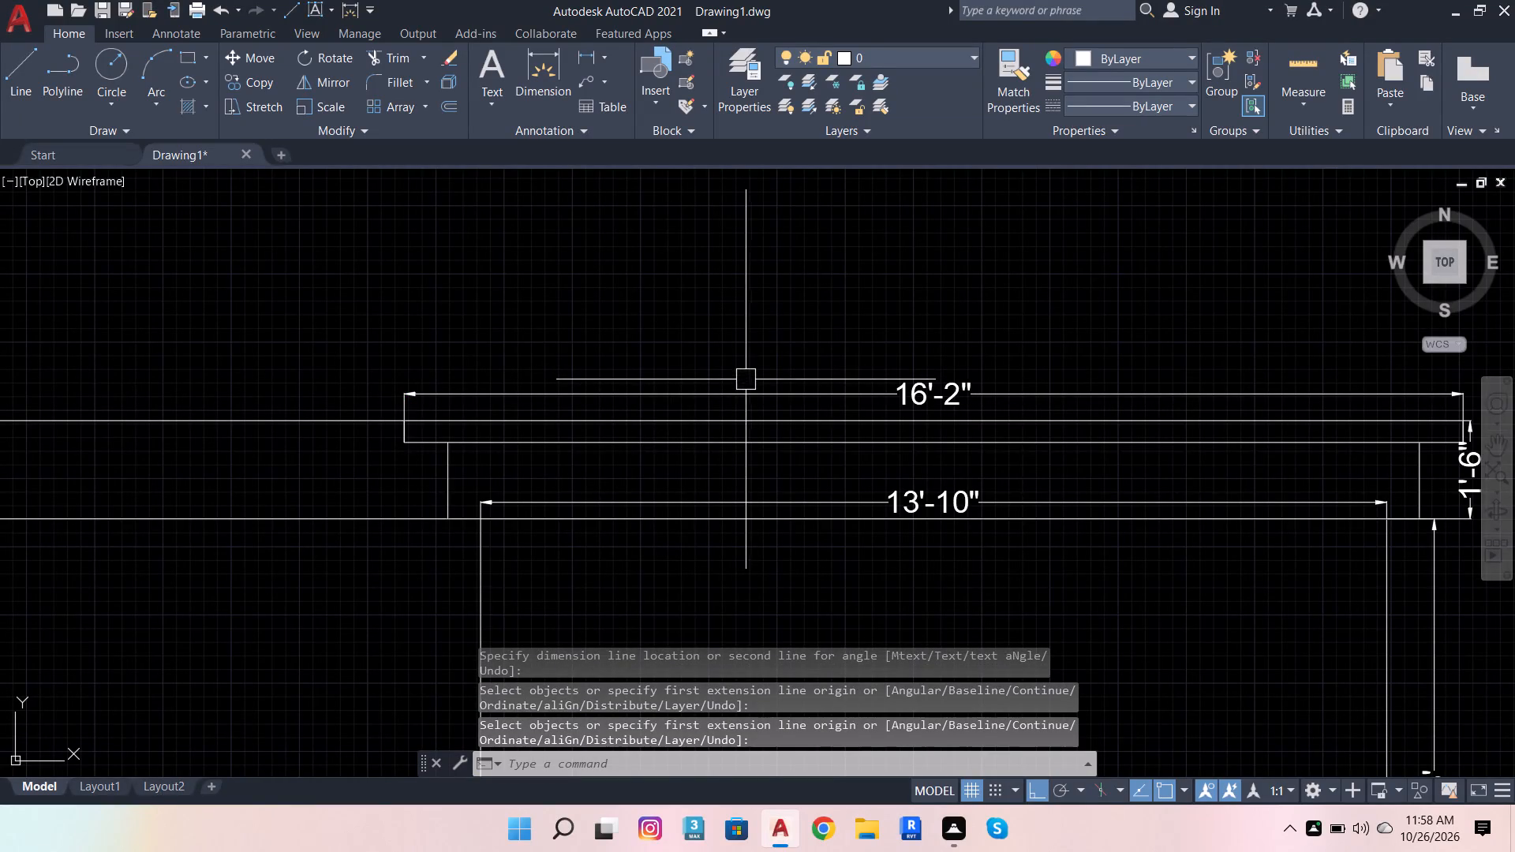
pyautogui.press('Escape')
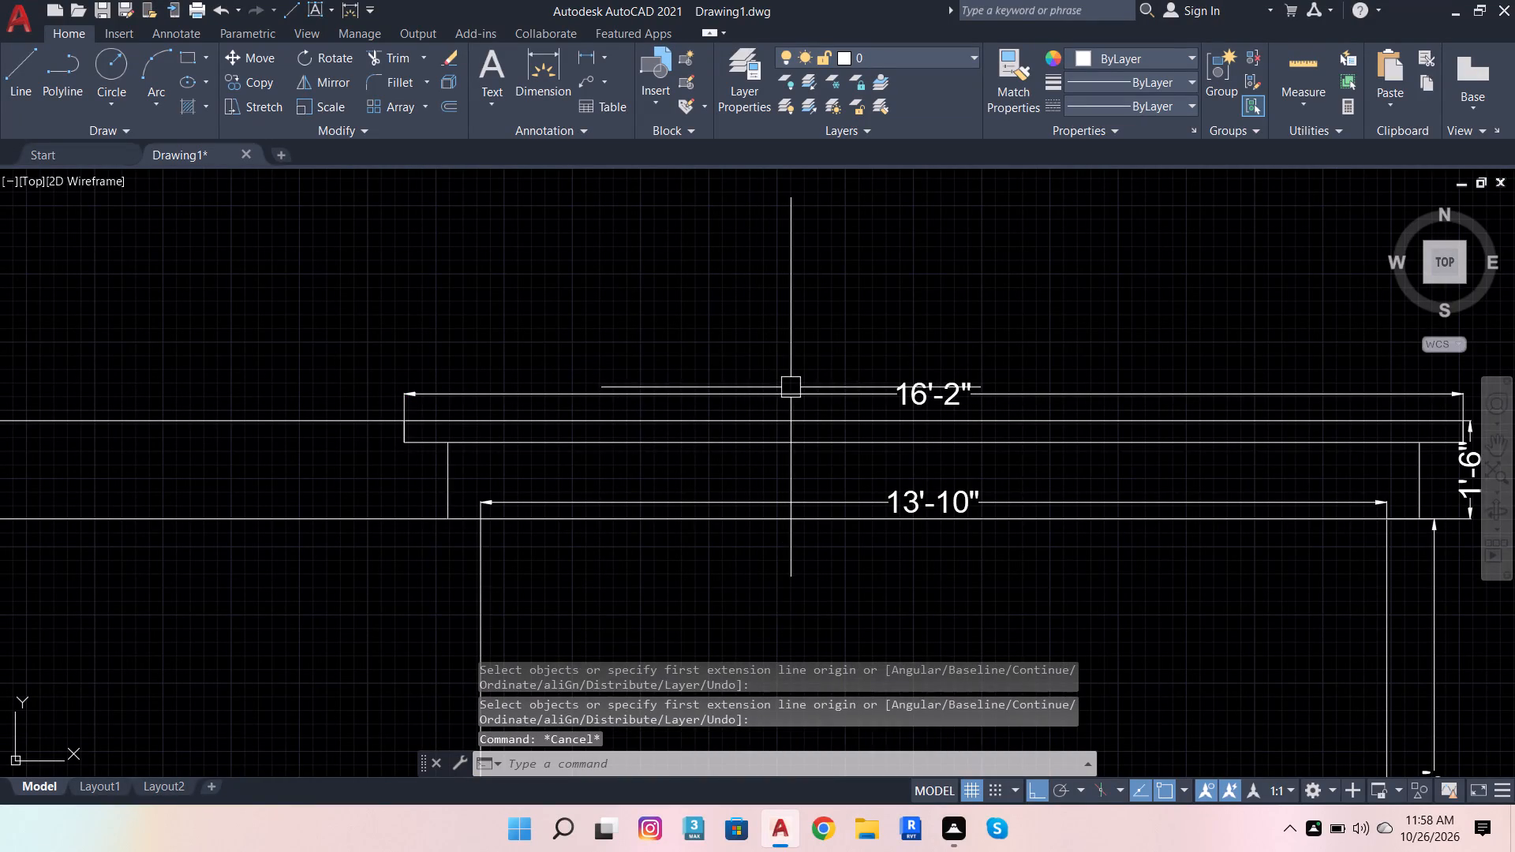
# Erase the slab's 16'-2" width dimension and the 1'-6" and 8' height dimensions beside the right wall.
pyautogui.click(791, 388)
pyautogui.hotkey('shift', 'Delete')
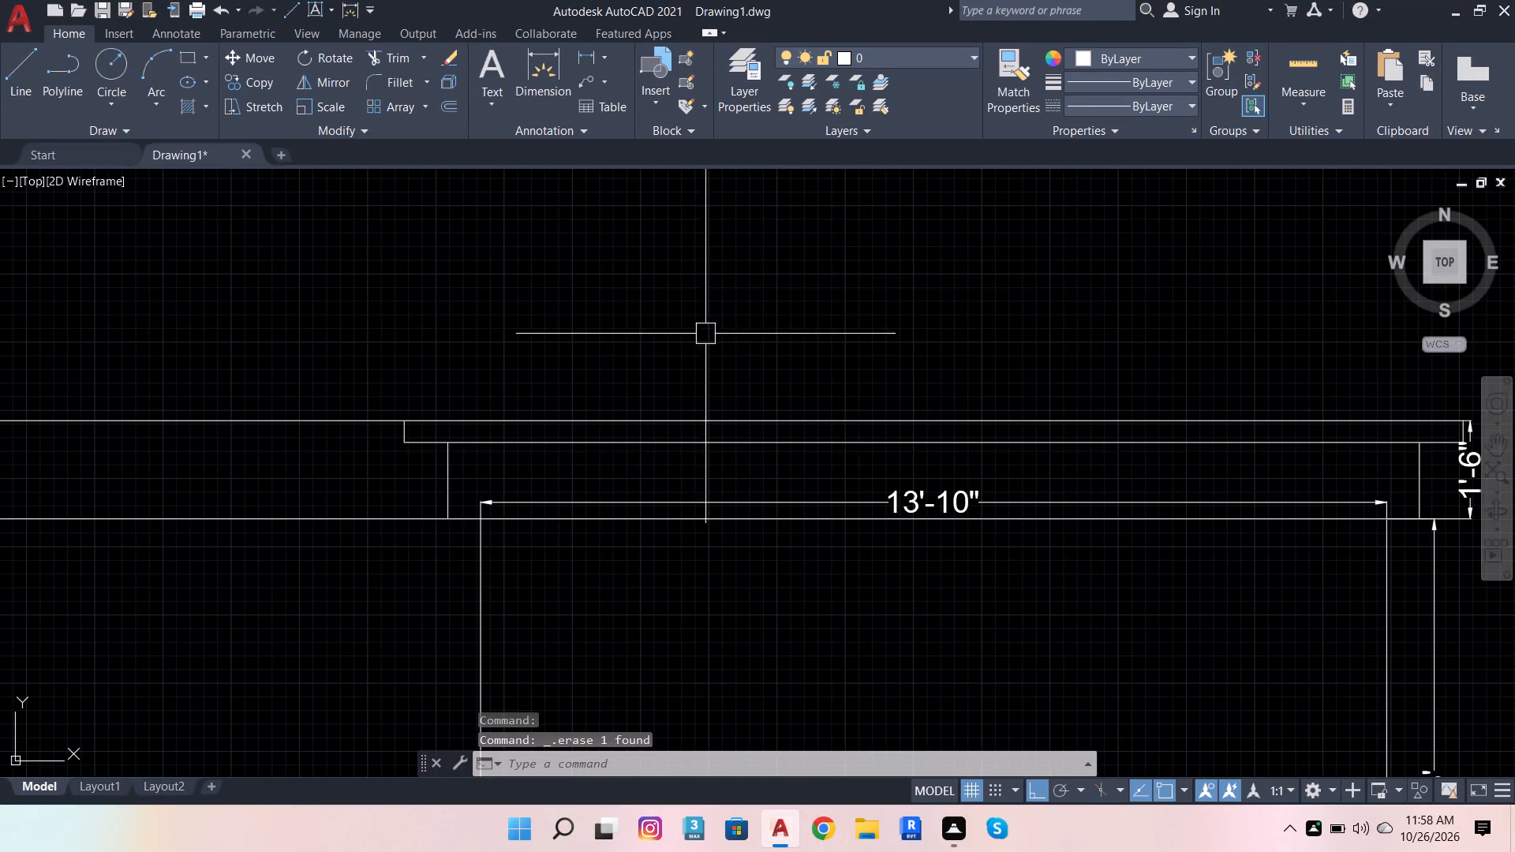
pyautogui.scroll(-1, 683, 347)
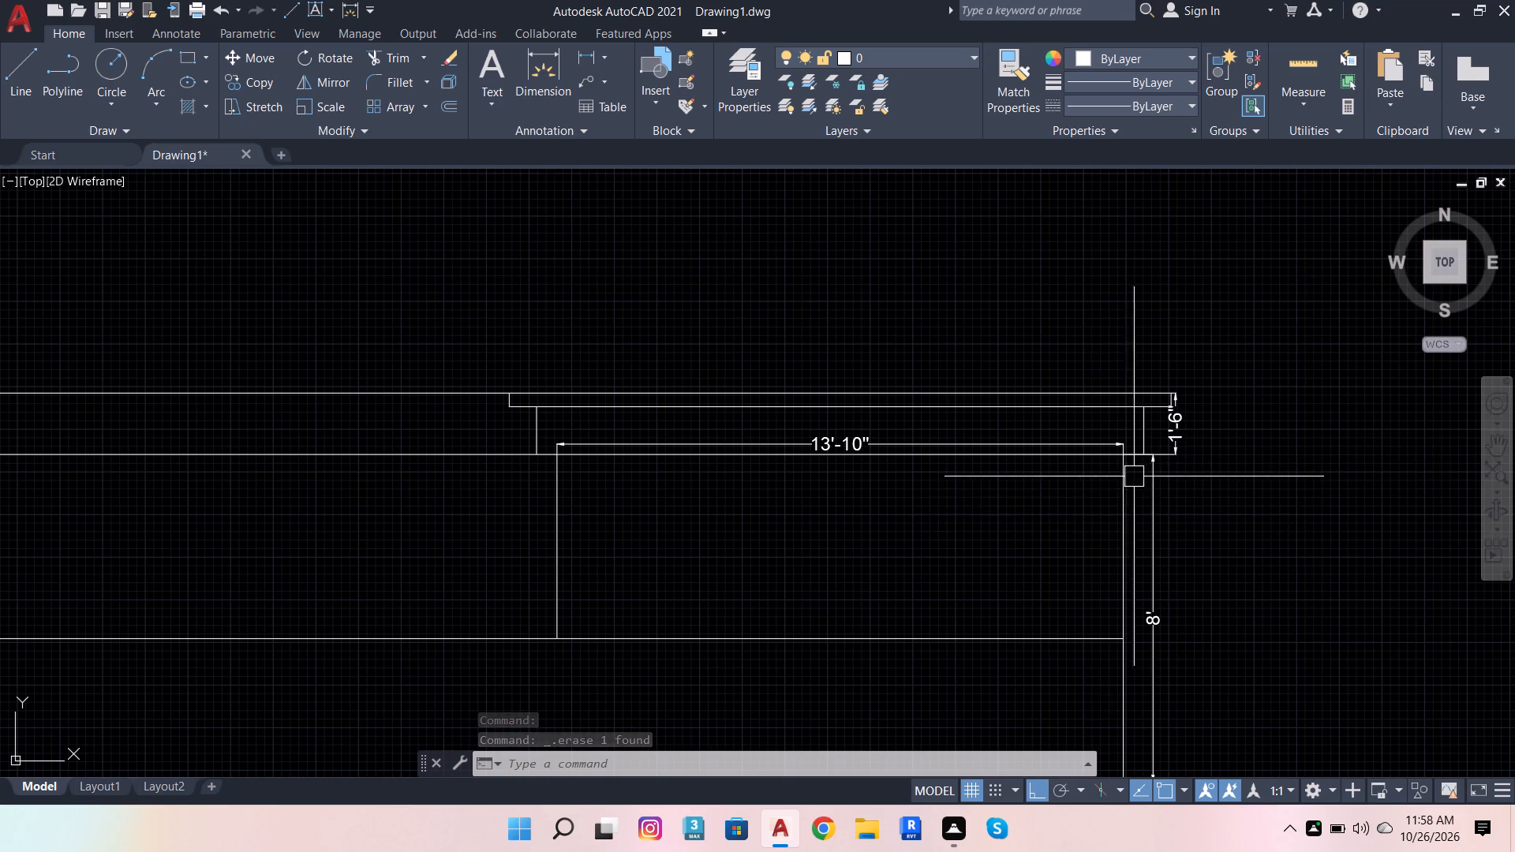
pyautogui.scroll(2, 1135, 476)
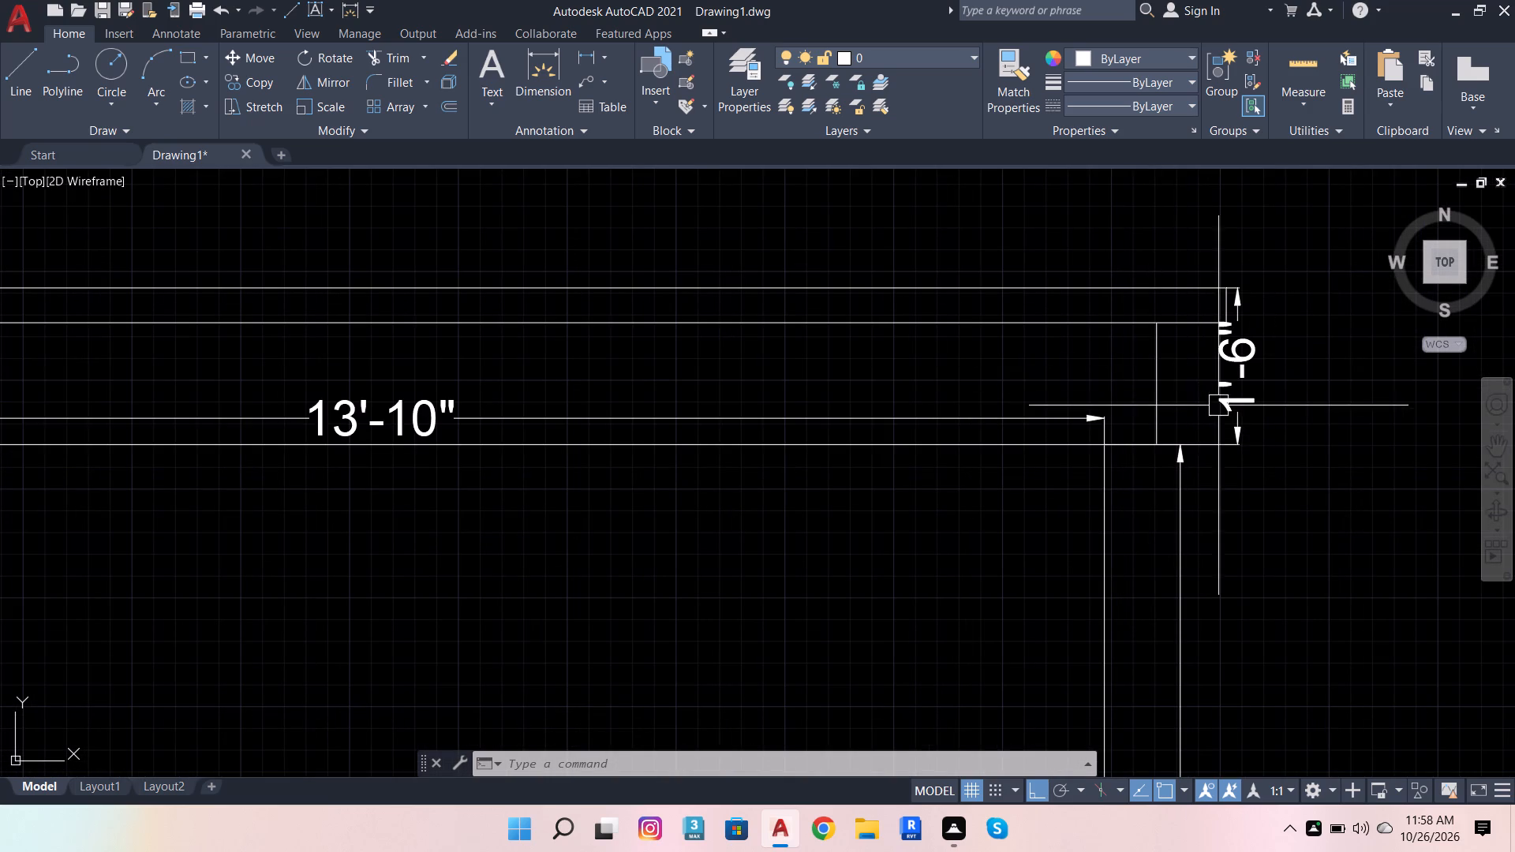
pyautogui.click(1212, 441)
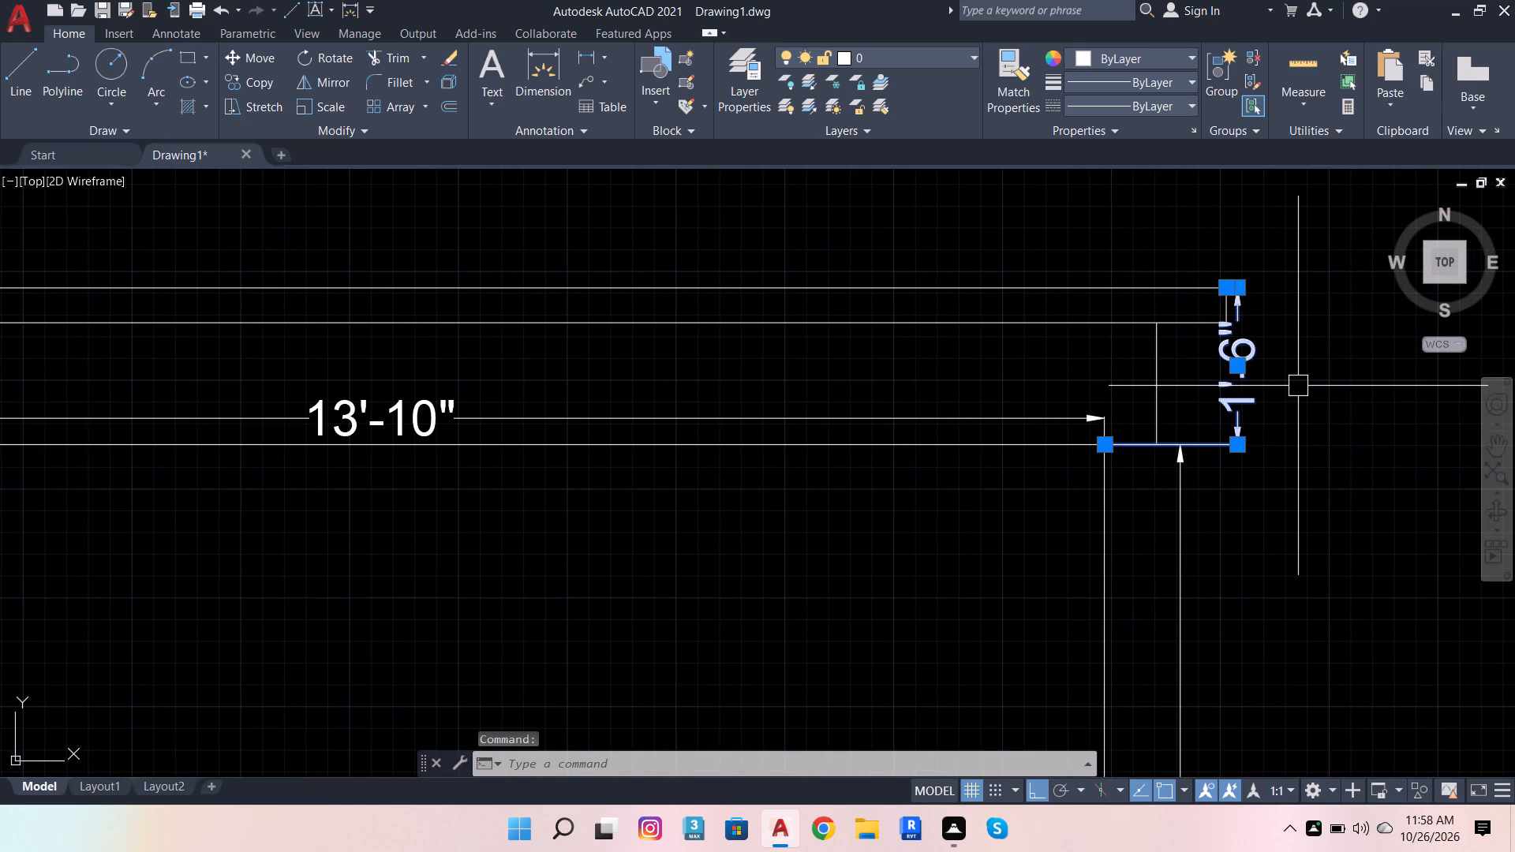
pyautogui.hotkey('shift', 'Delete')
pyautogui.click(1186, 466)
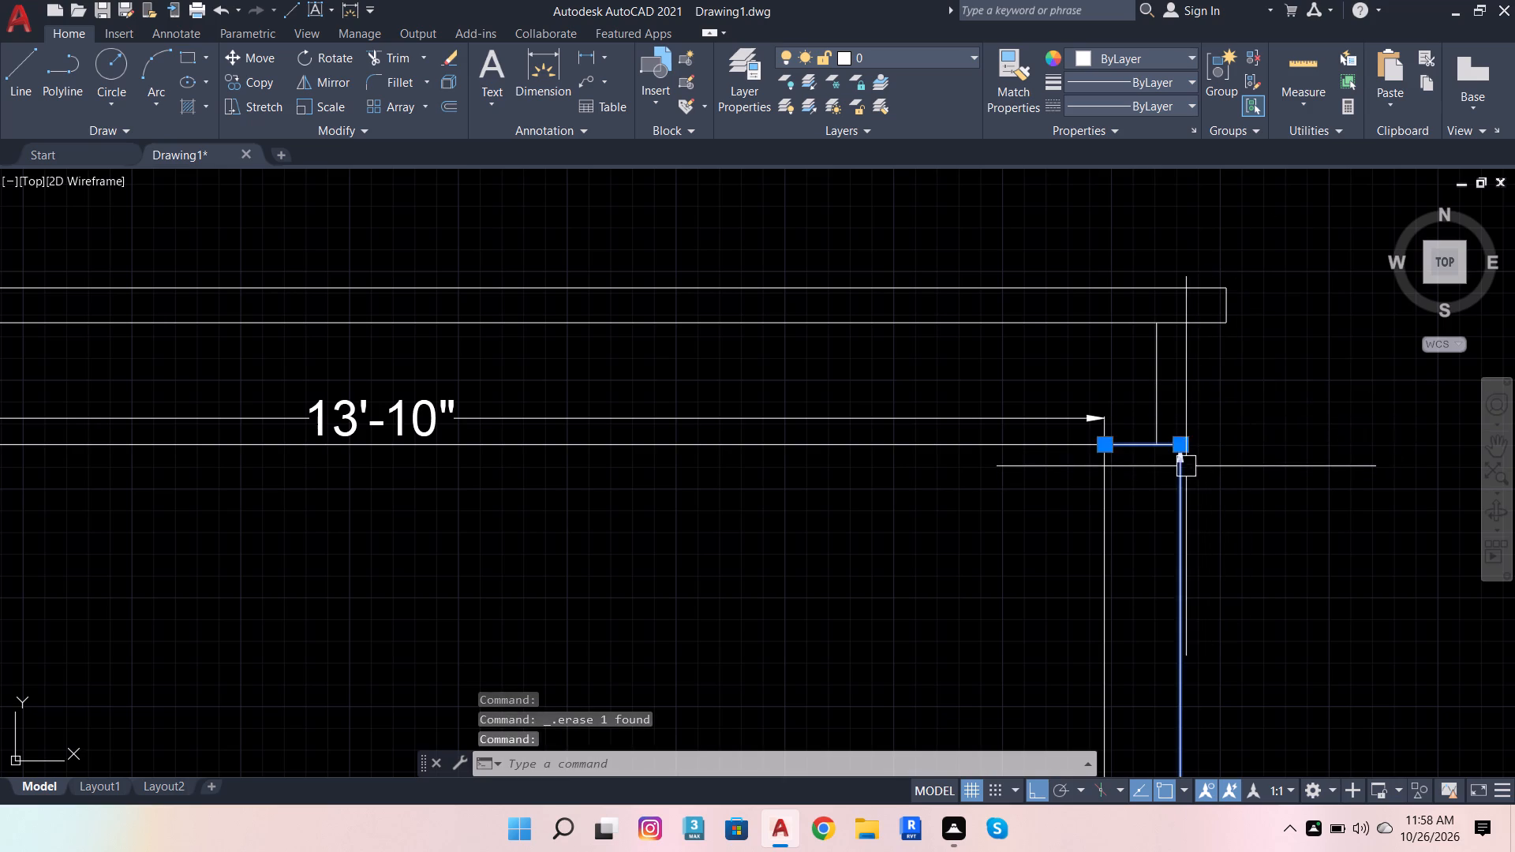
pyautogui.scroll(-3, 1290, 393)
pyautogui.hotkey('shift', 'Delete')
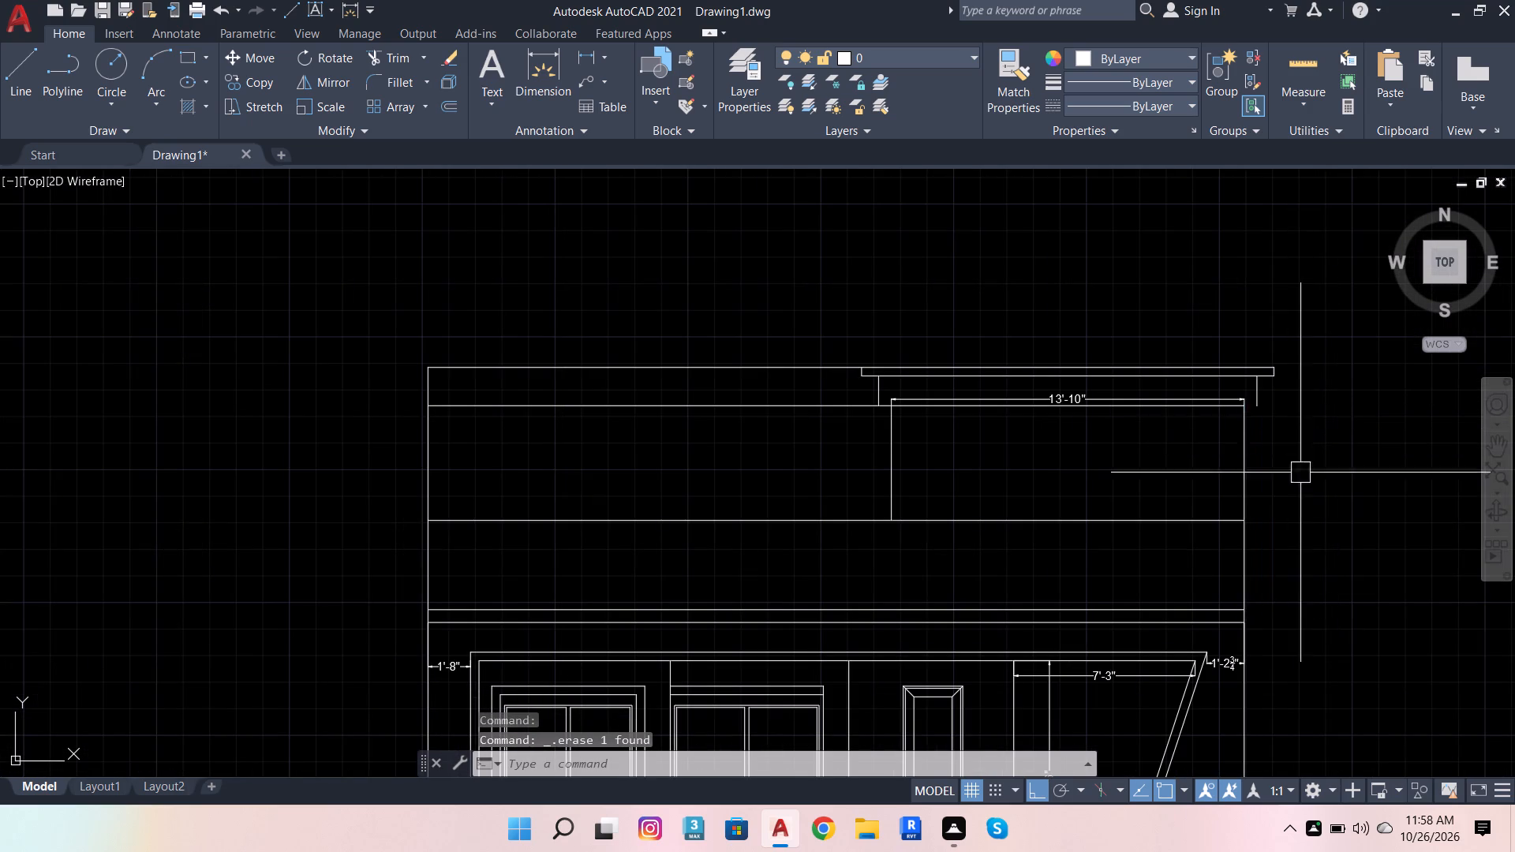
# Trim the block's base line between the left and right wall lines, and remove the 13'-10" dimension above it.
pyautogui.scroll(1, 1254, 424)
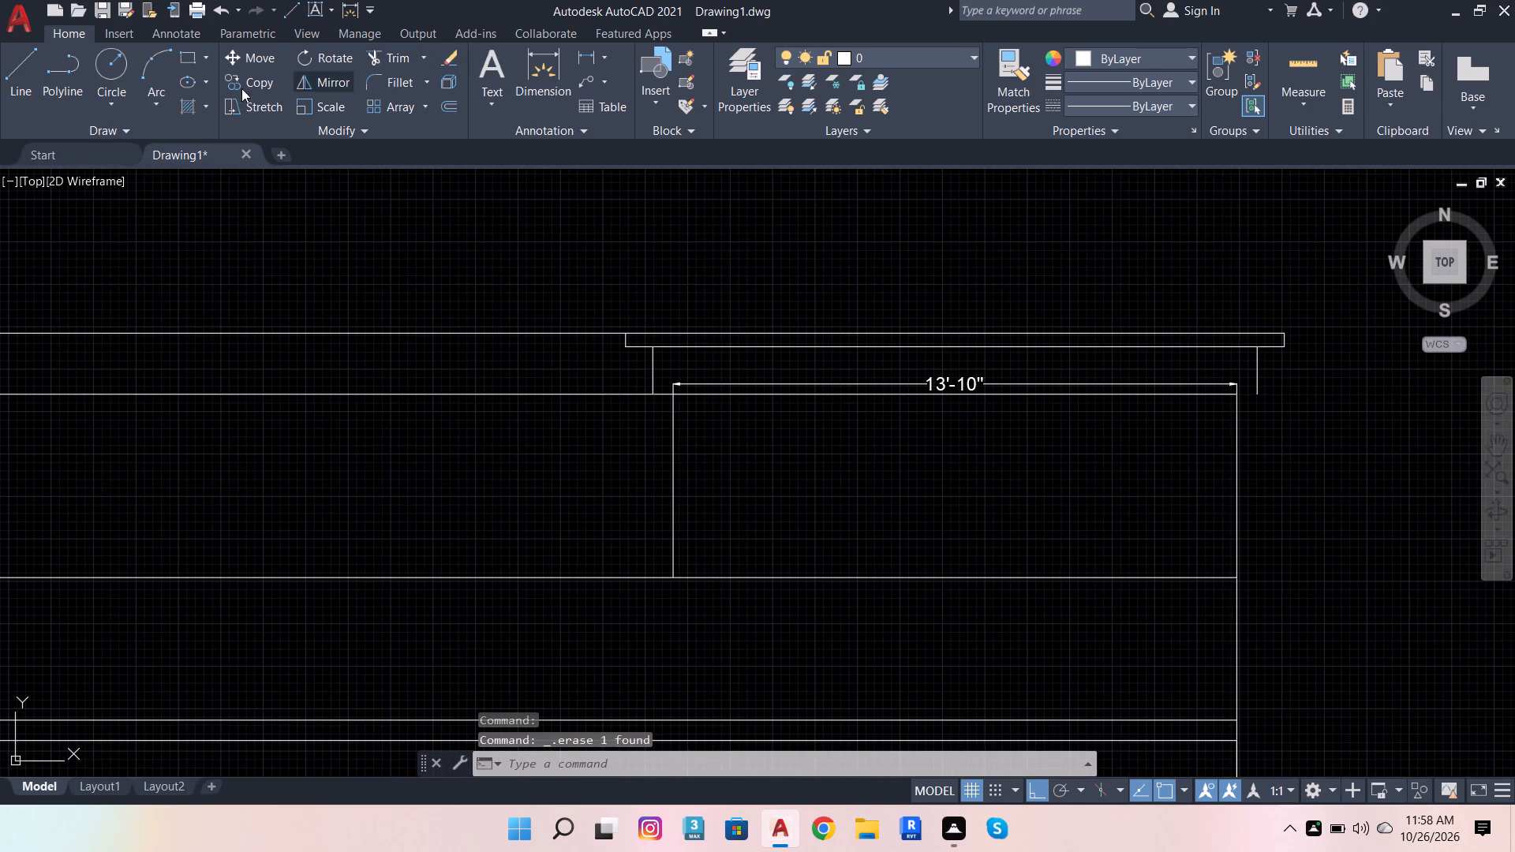
pyautogui.click(386, 62)
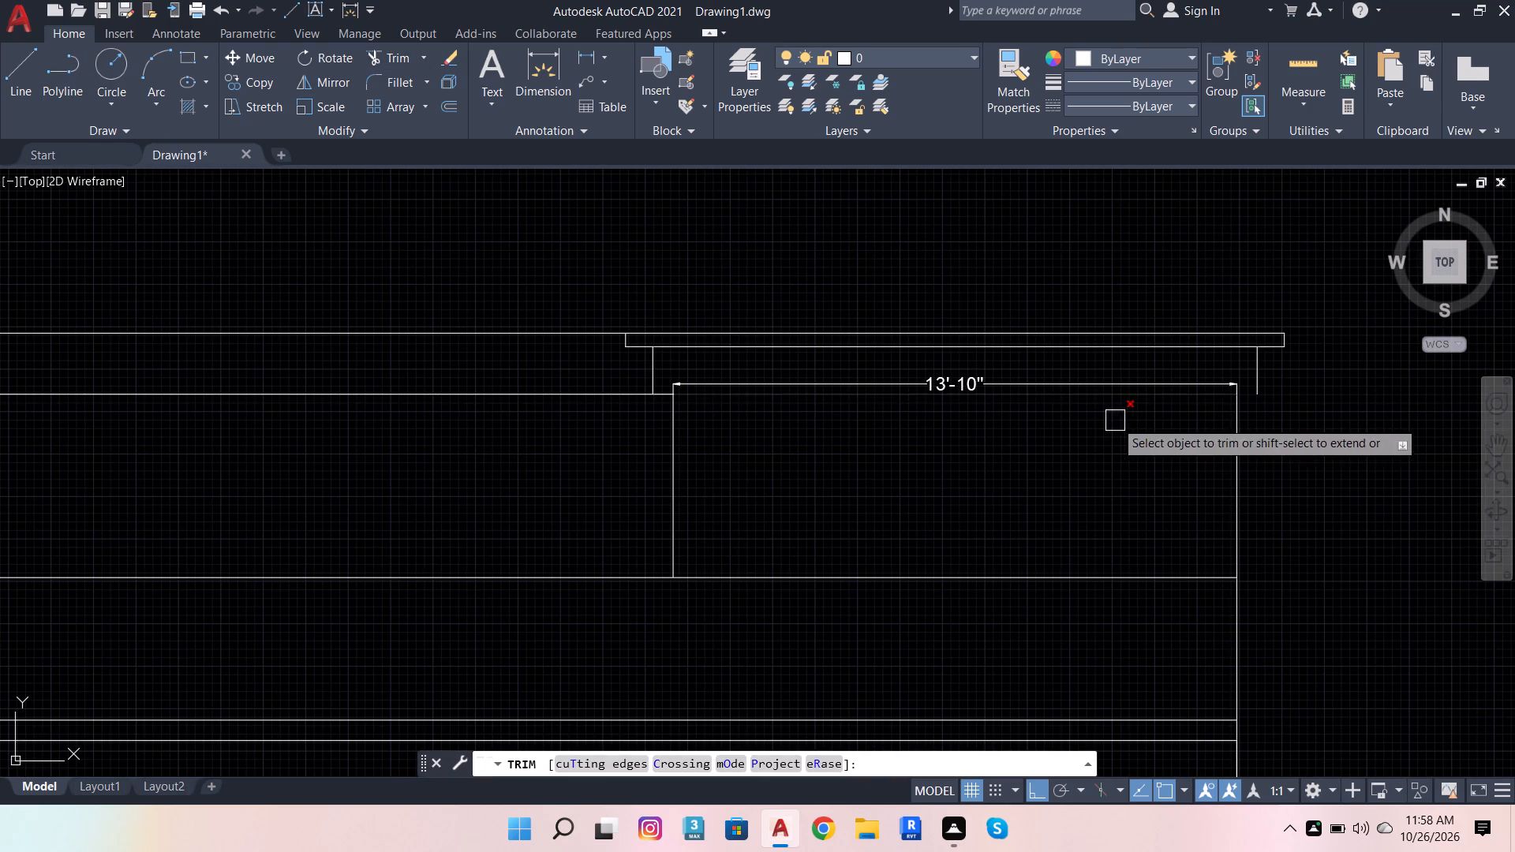
pyautogui.keyDown('shift'); pyautogui.click(1155, 402); pyautogui.keyUp('shift')
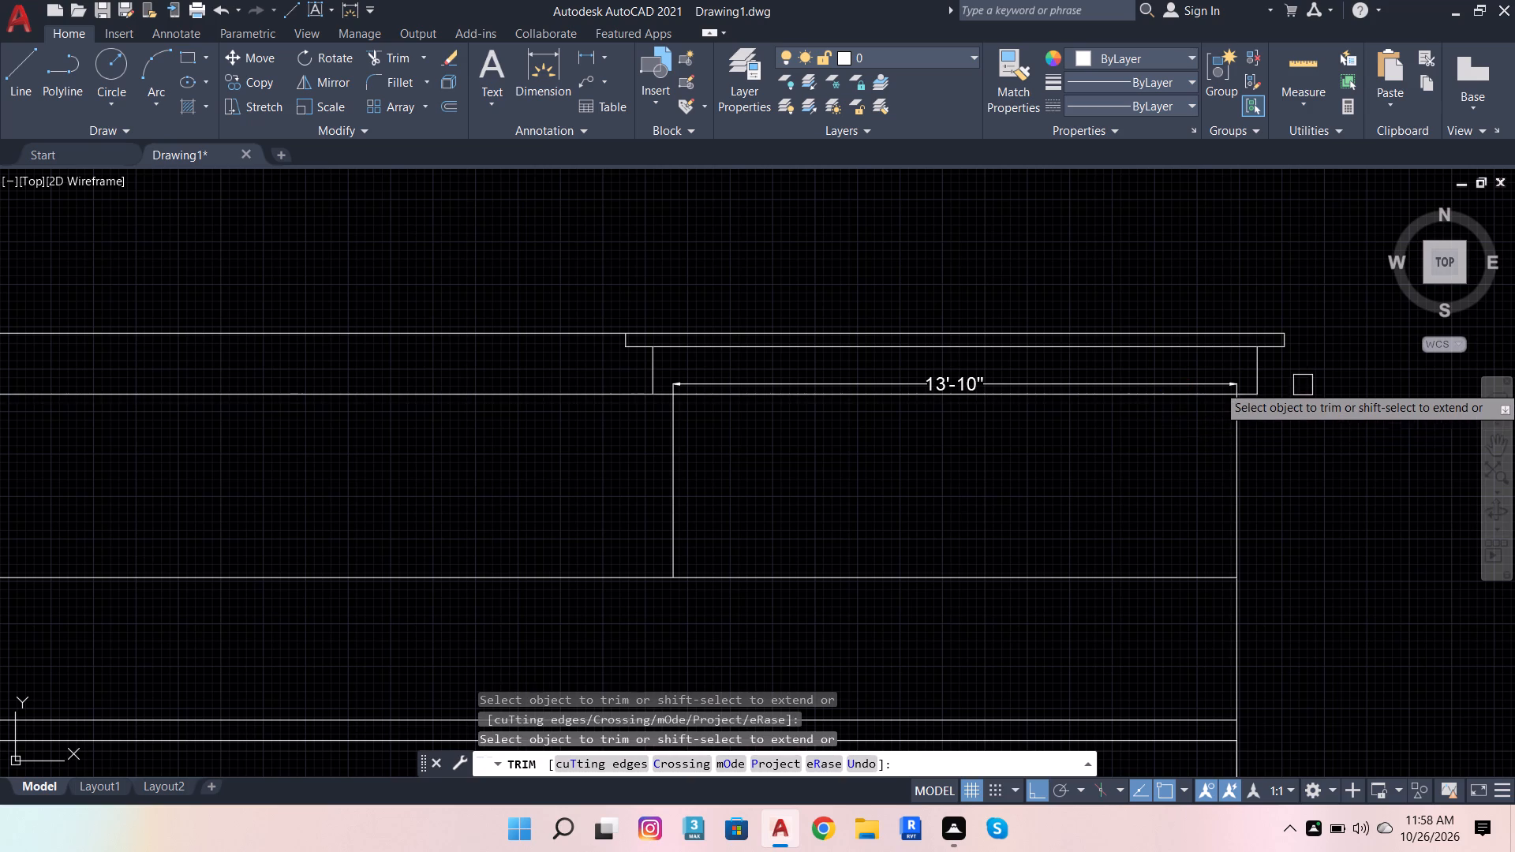
pyautogui.scroll(1, 1320, 400)
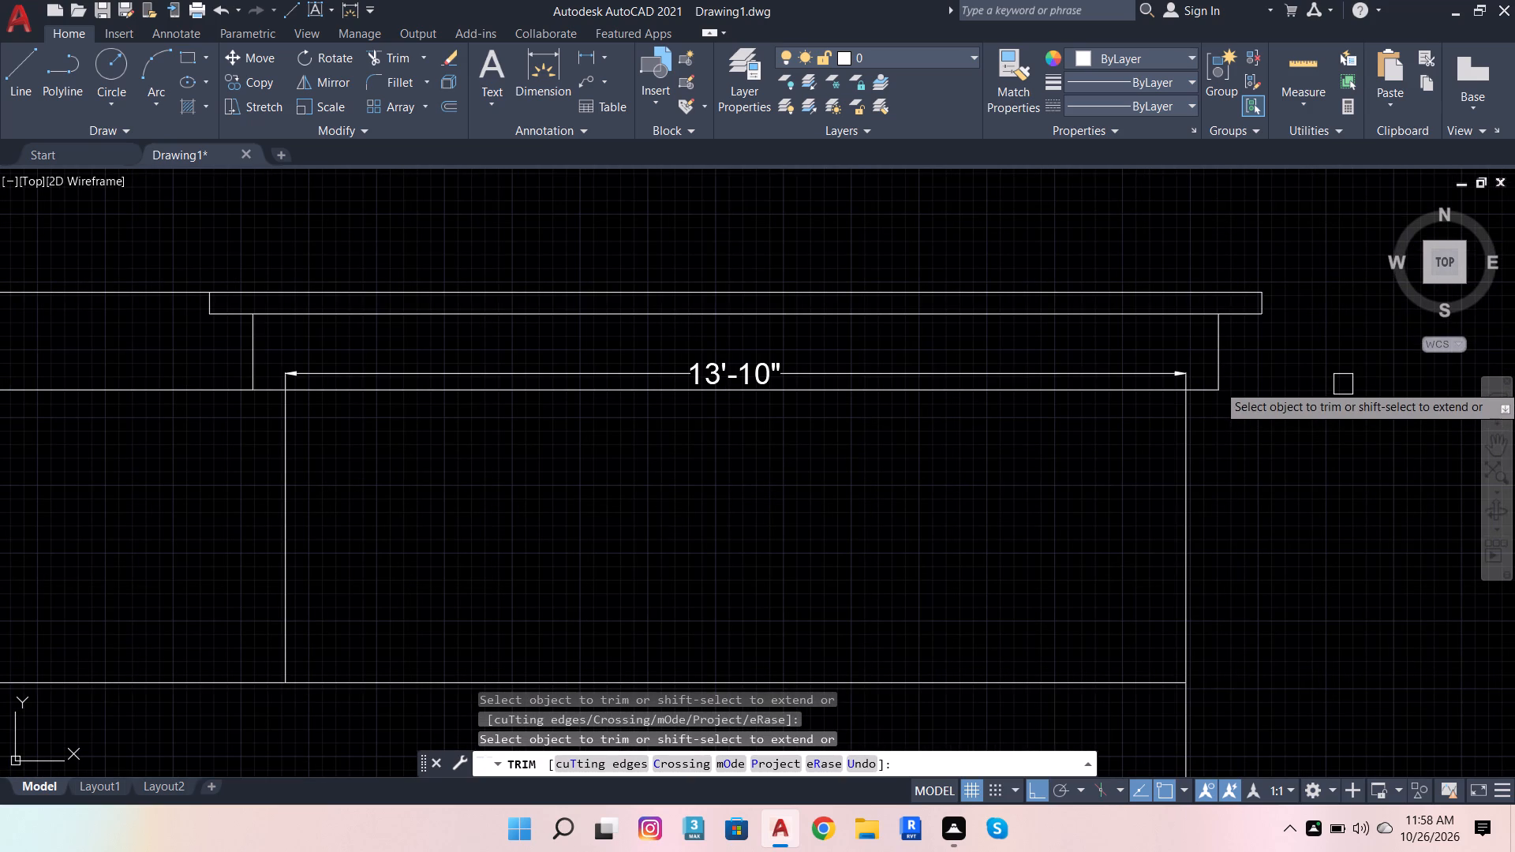
pyautogui.click(988, 370)
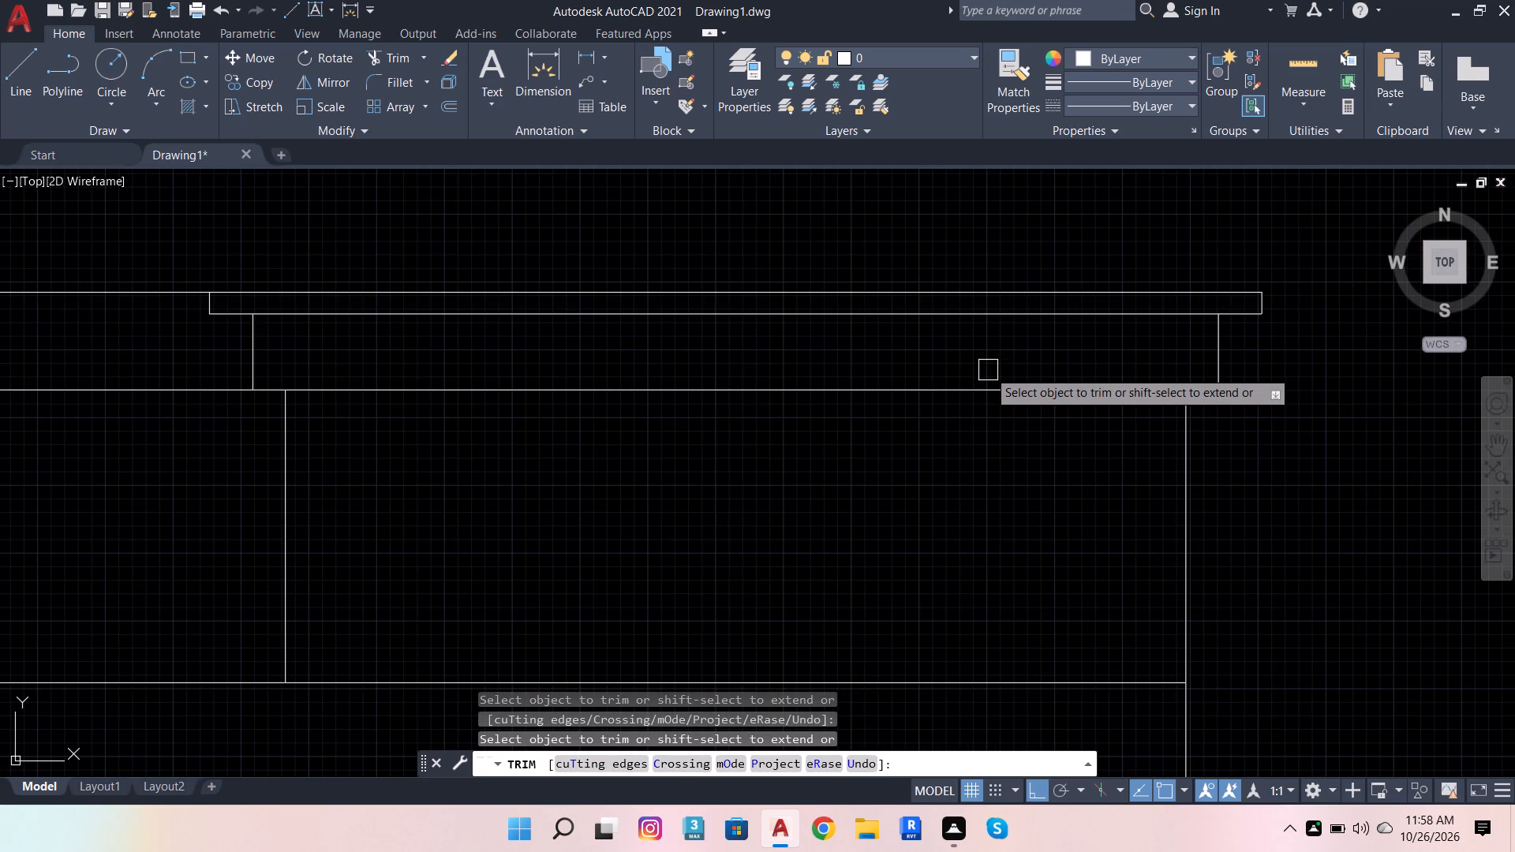
pyautogui.press('Escape')
# Dimension 1'-3" upward from the lower end of the inner wall line under the block, placing the dimension on the line.
pyautogui.scroll(-1, 1079, 458)
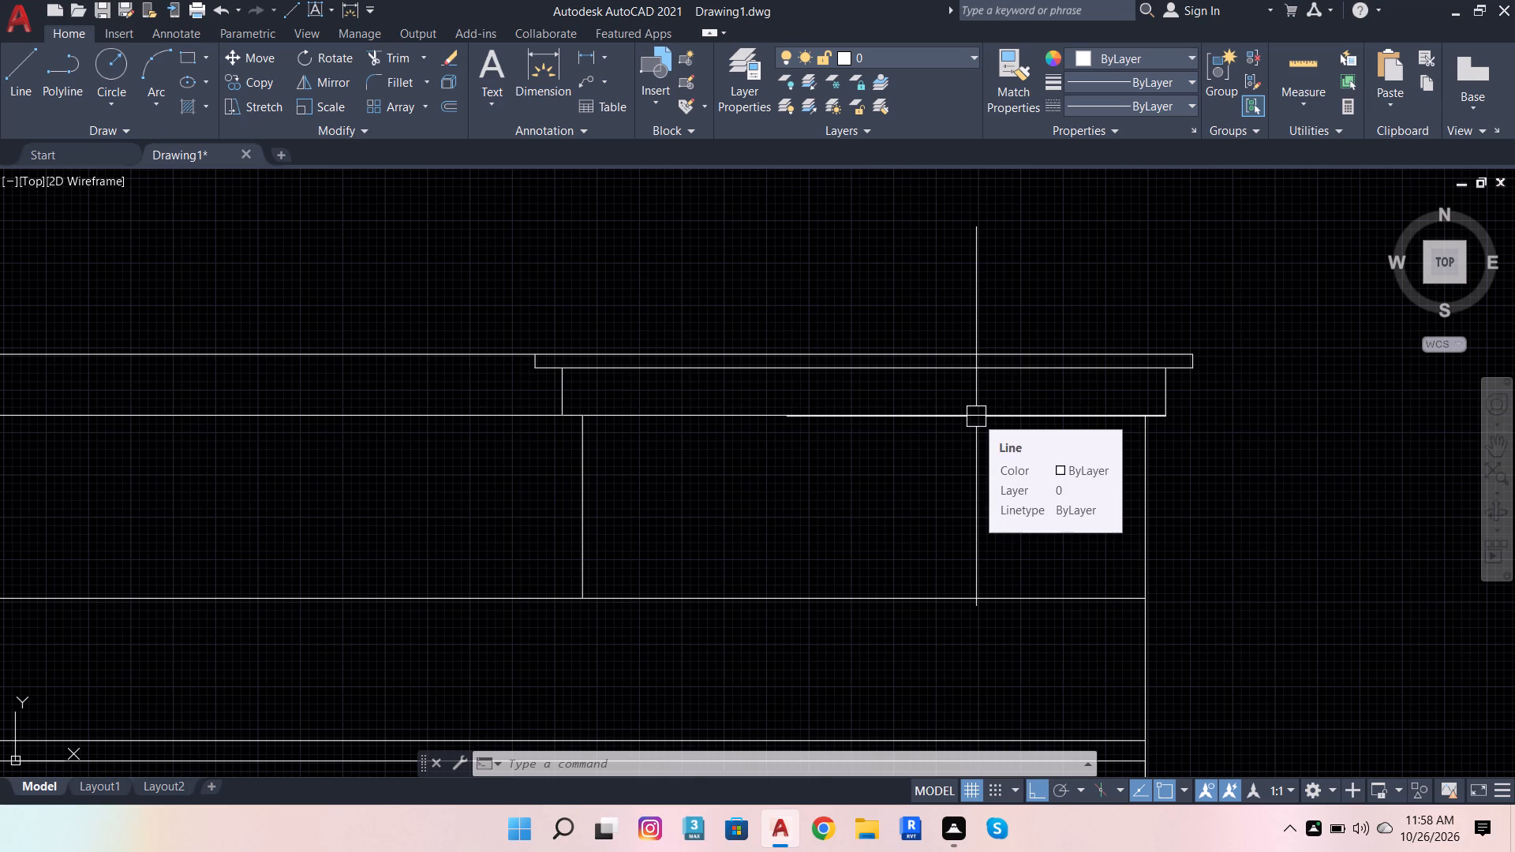
pyautogui.scroll(-2, 843, 448)
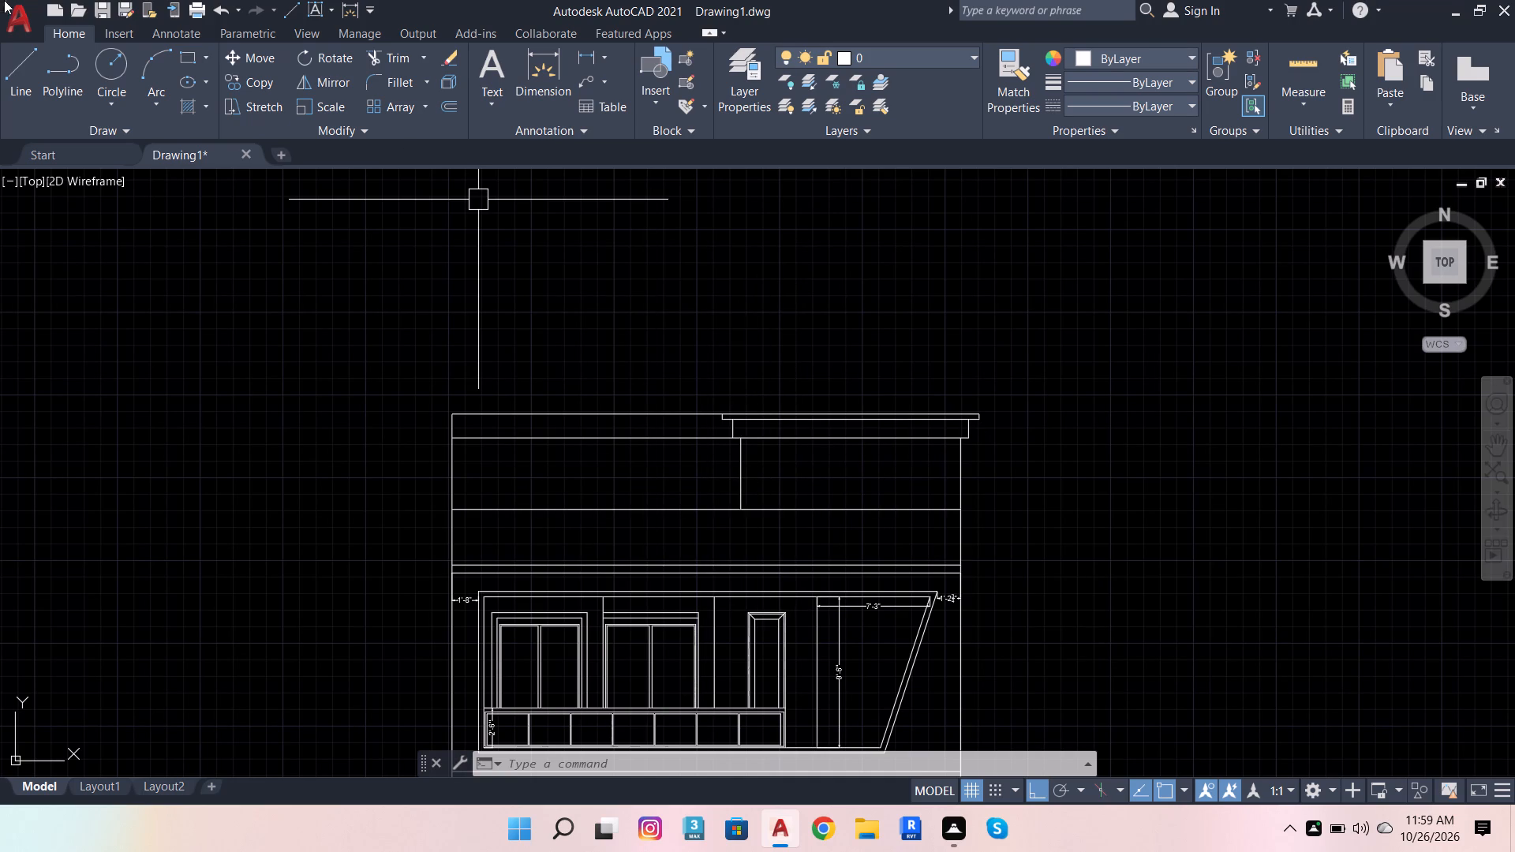
pyautogui.click(539, 69)
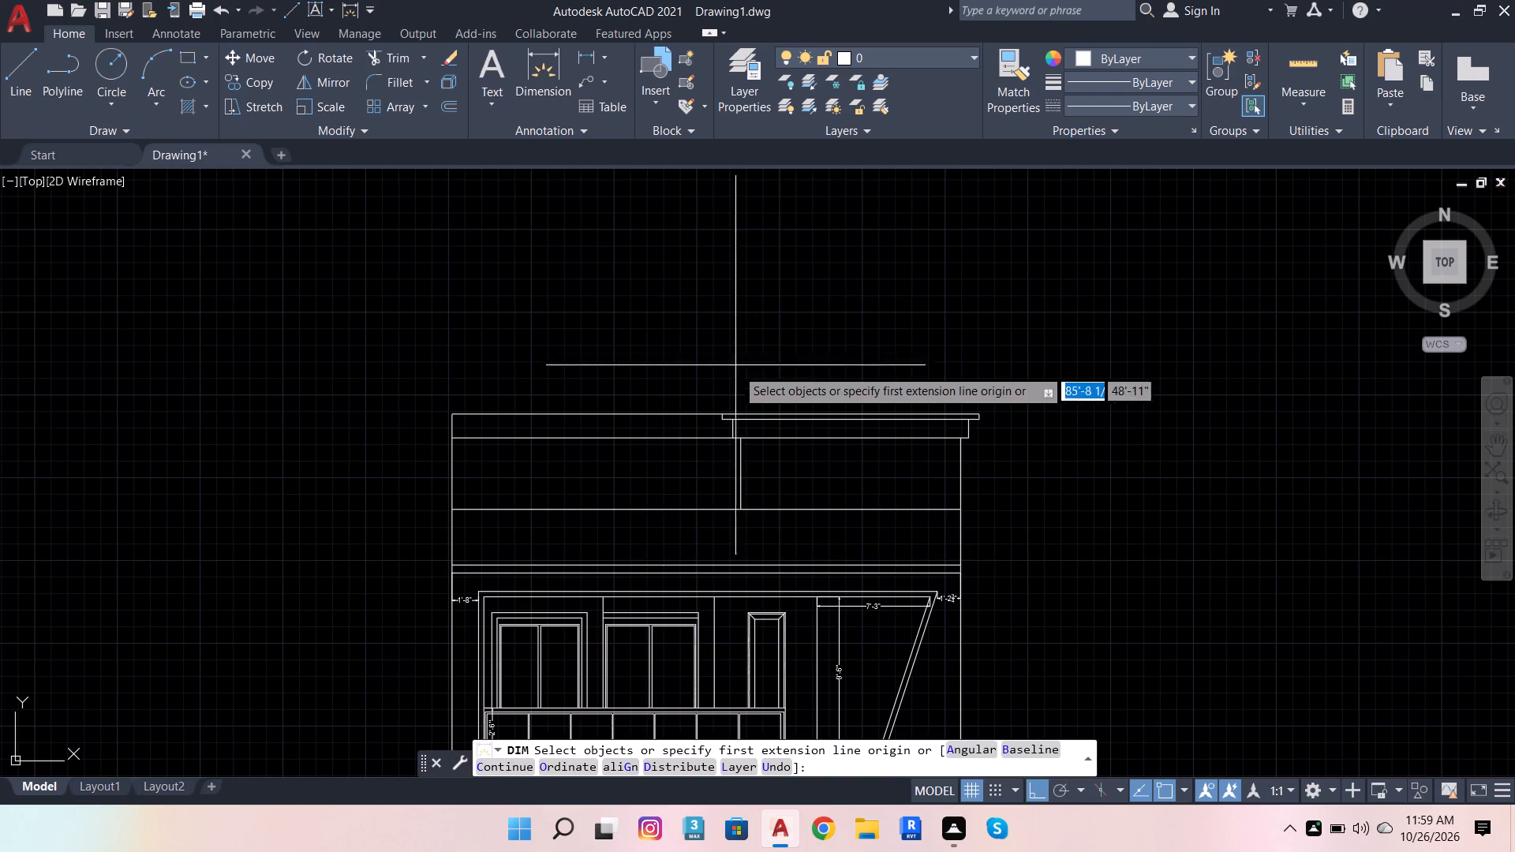
pyautogui.scroll(1, 734, 503)
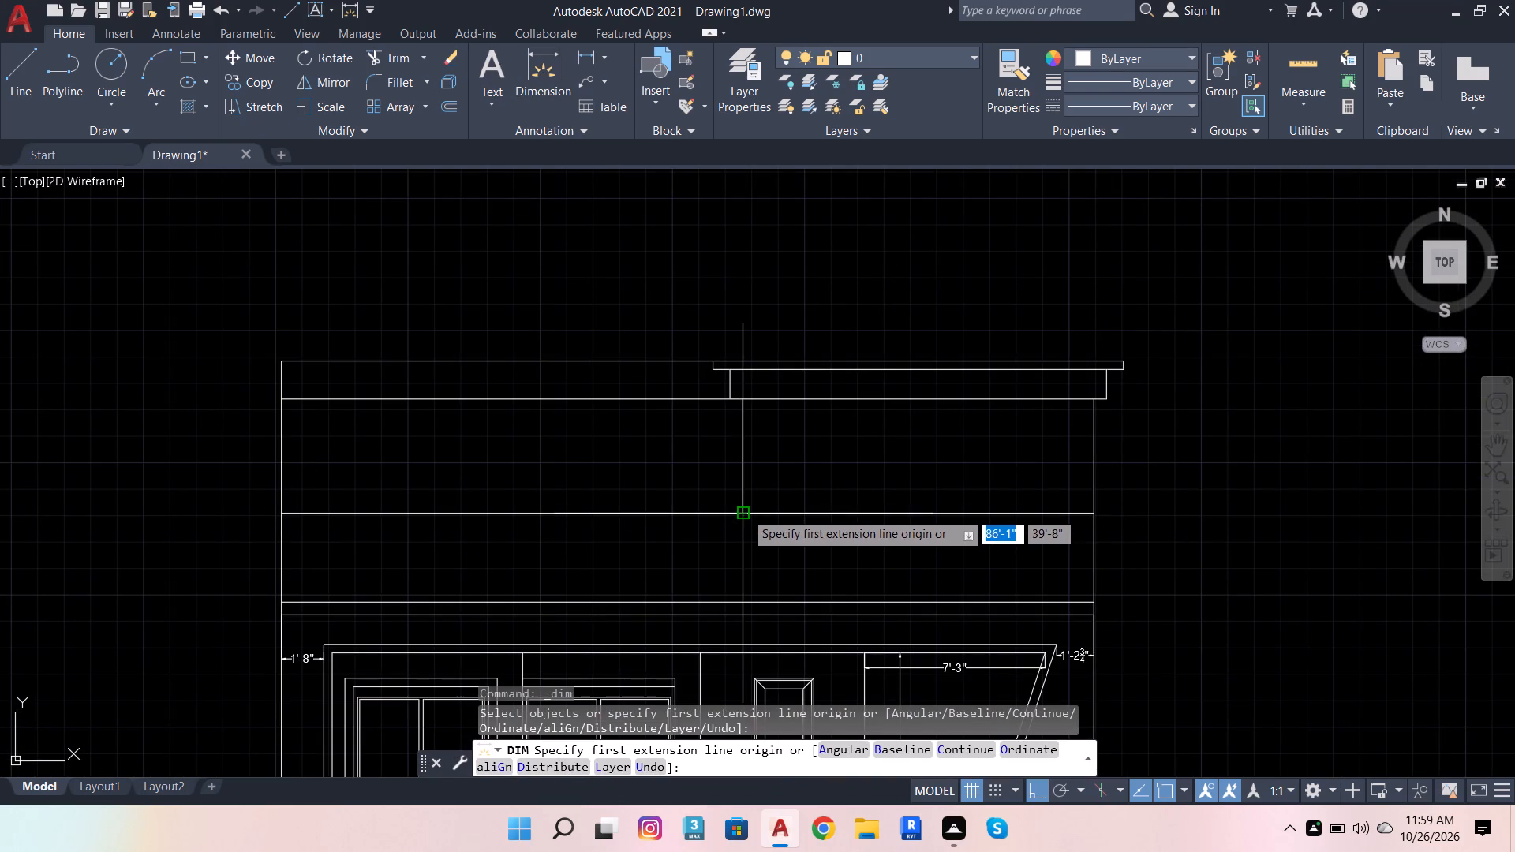
pyautogui.click(746, 512)
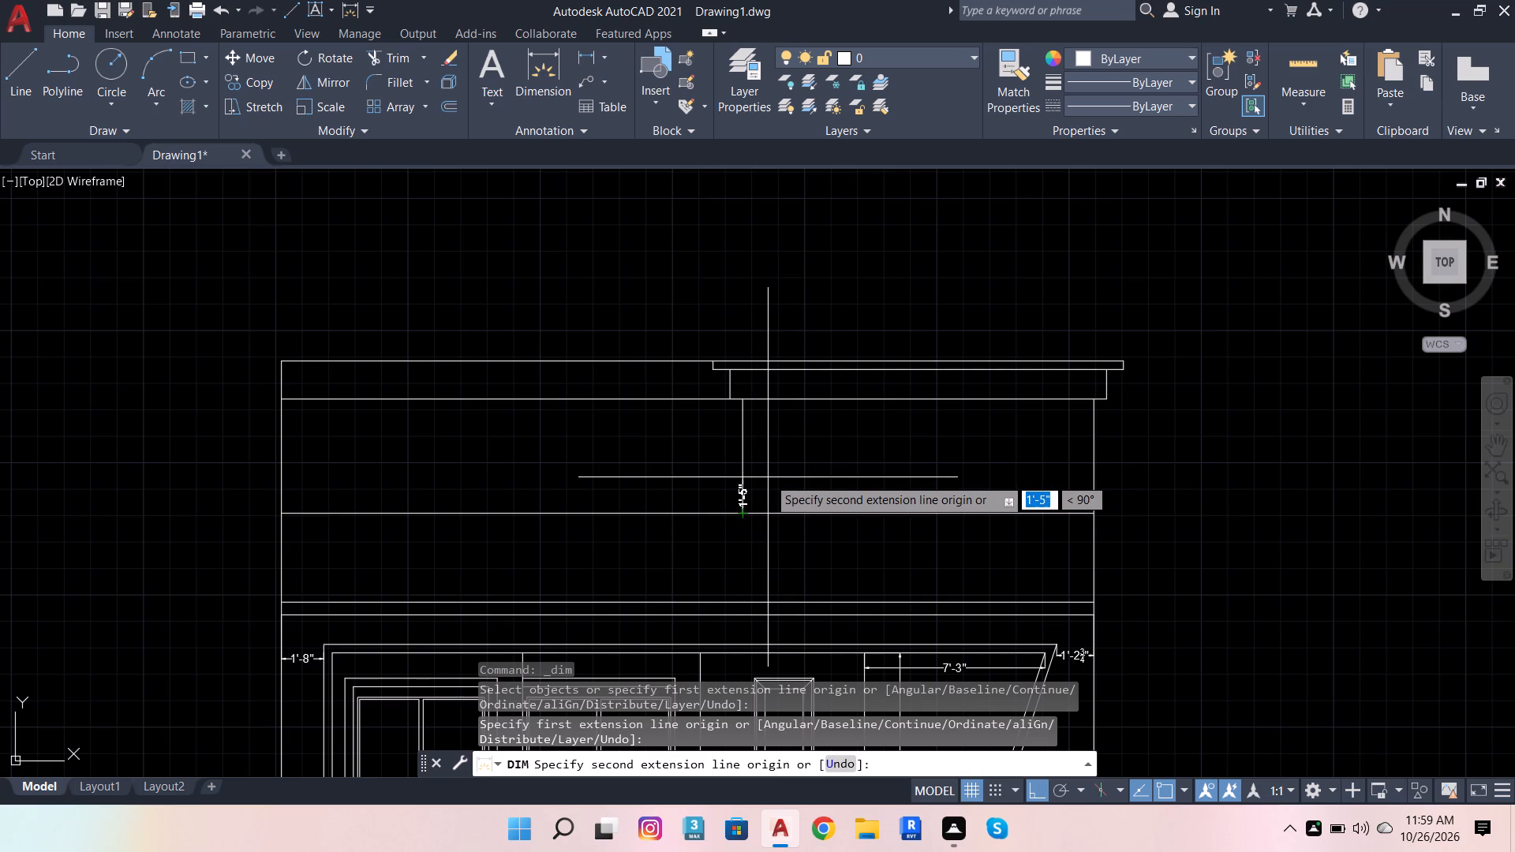
pyautogui.write("1'3")
pyautogui.press('Return')
pyautogui.scroll(3, 737, 473)
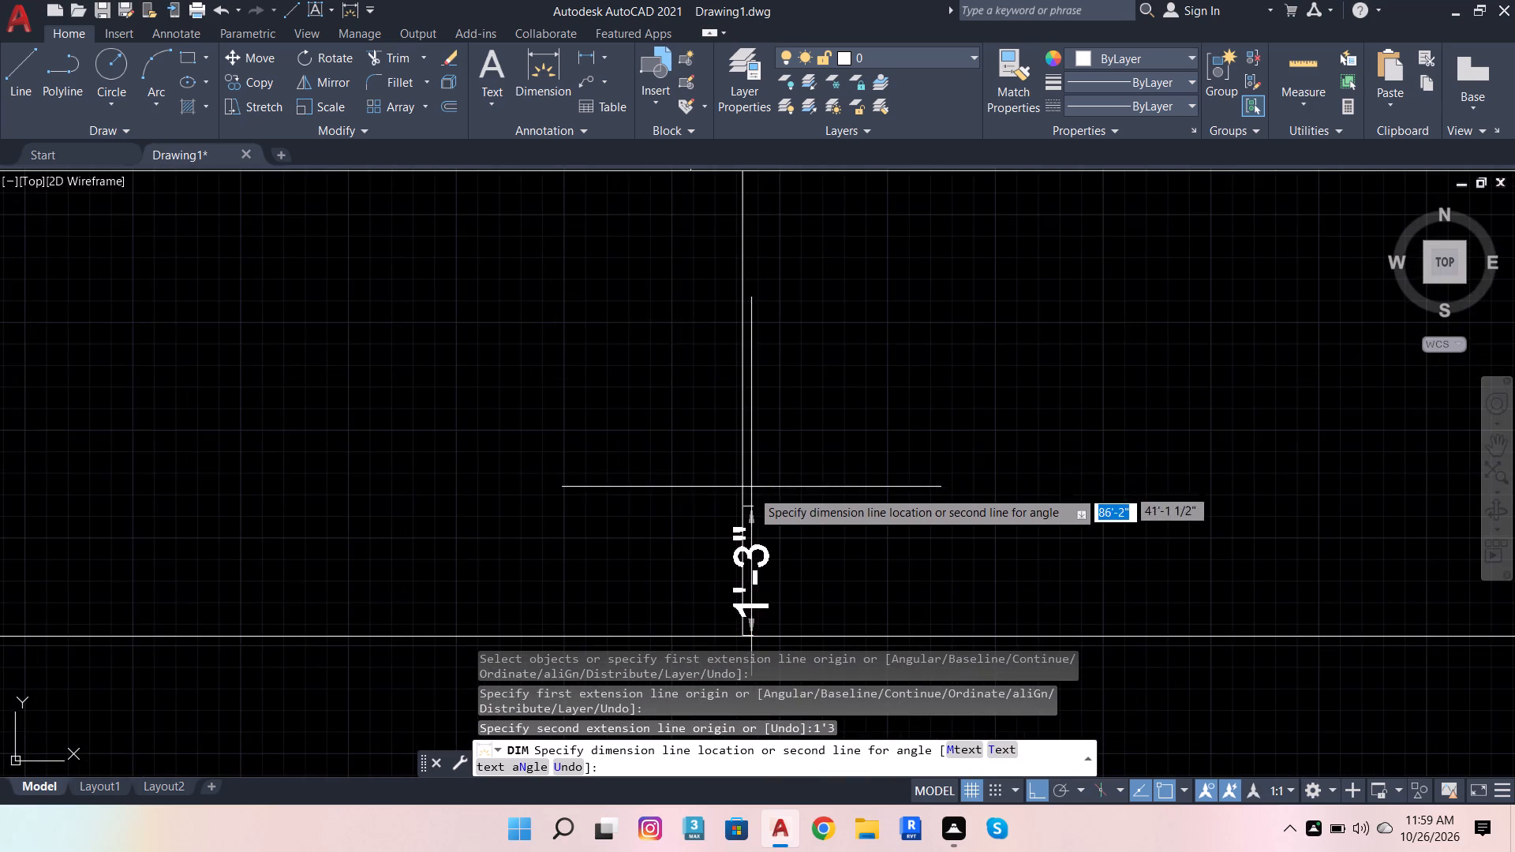
pyautogui.scroll(2, 750, 512)
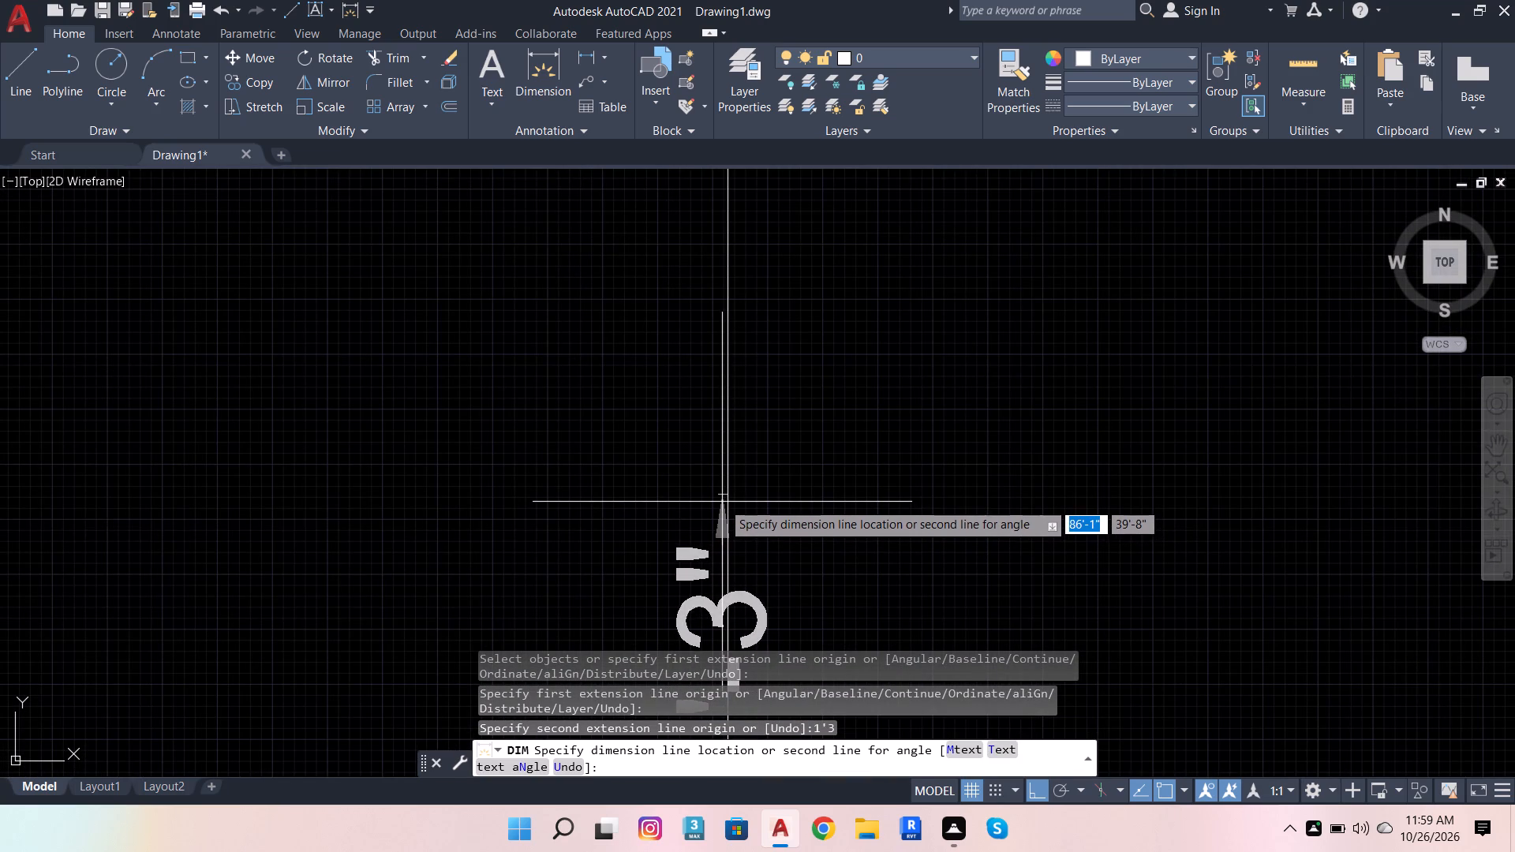
pyautogui.click(728, 498)
pyautogui.scroll(-2, 860, 449)
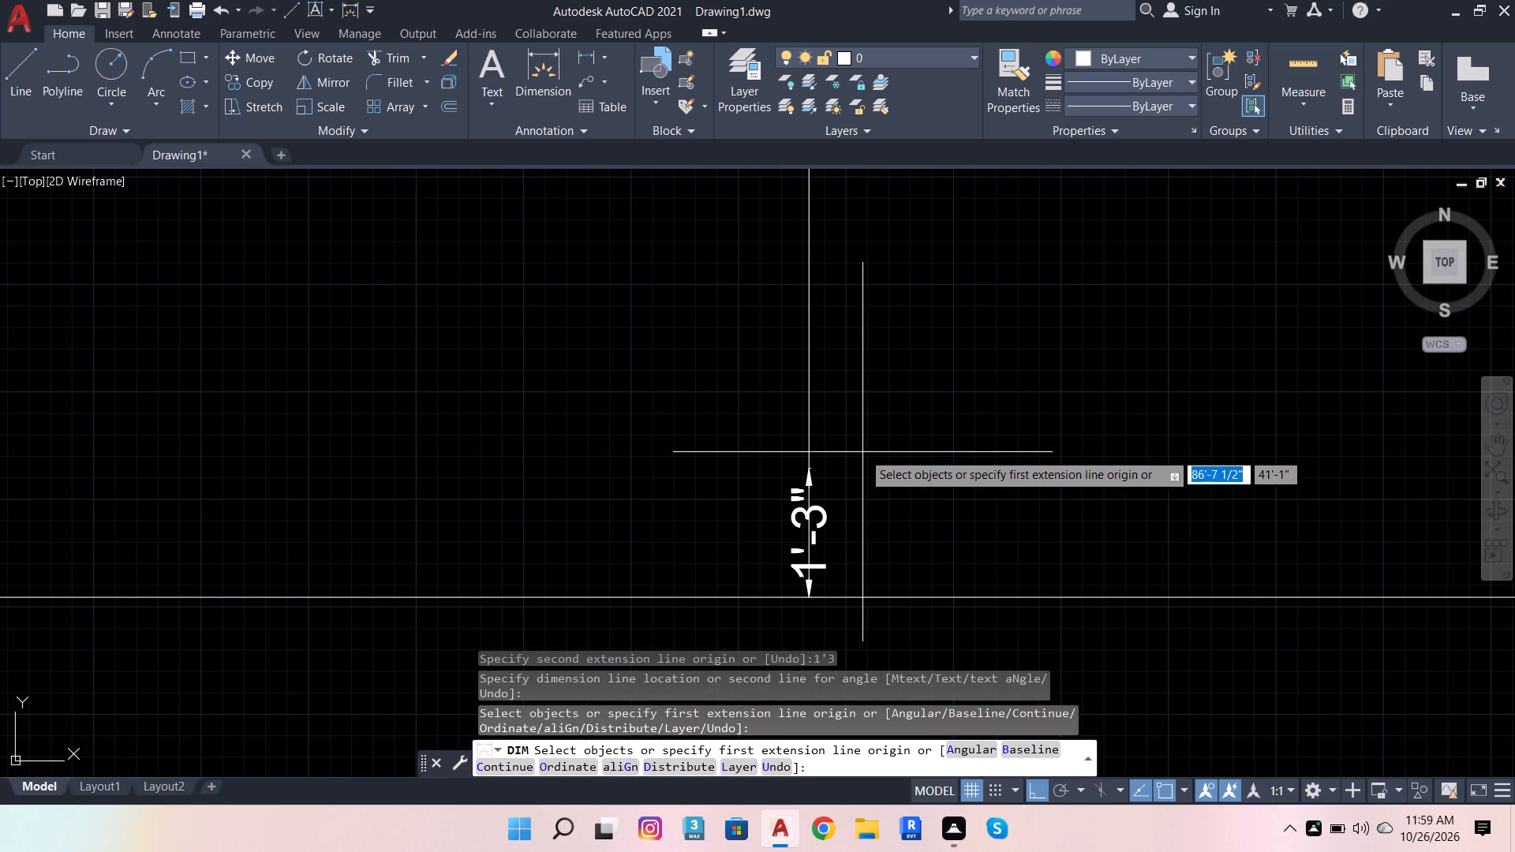
pyautogui.press('space')
pyautogui.press('space')
pyautogui.press('space')
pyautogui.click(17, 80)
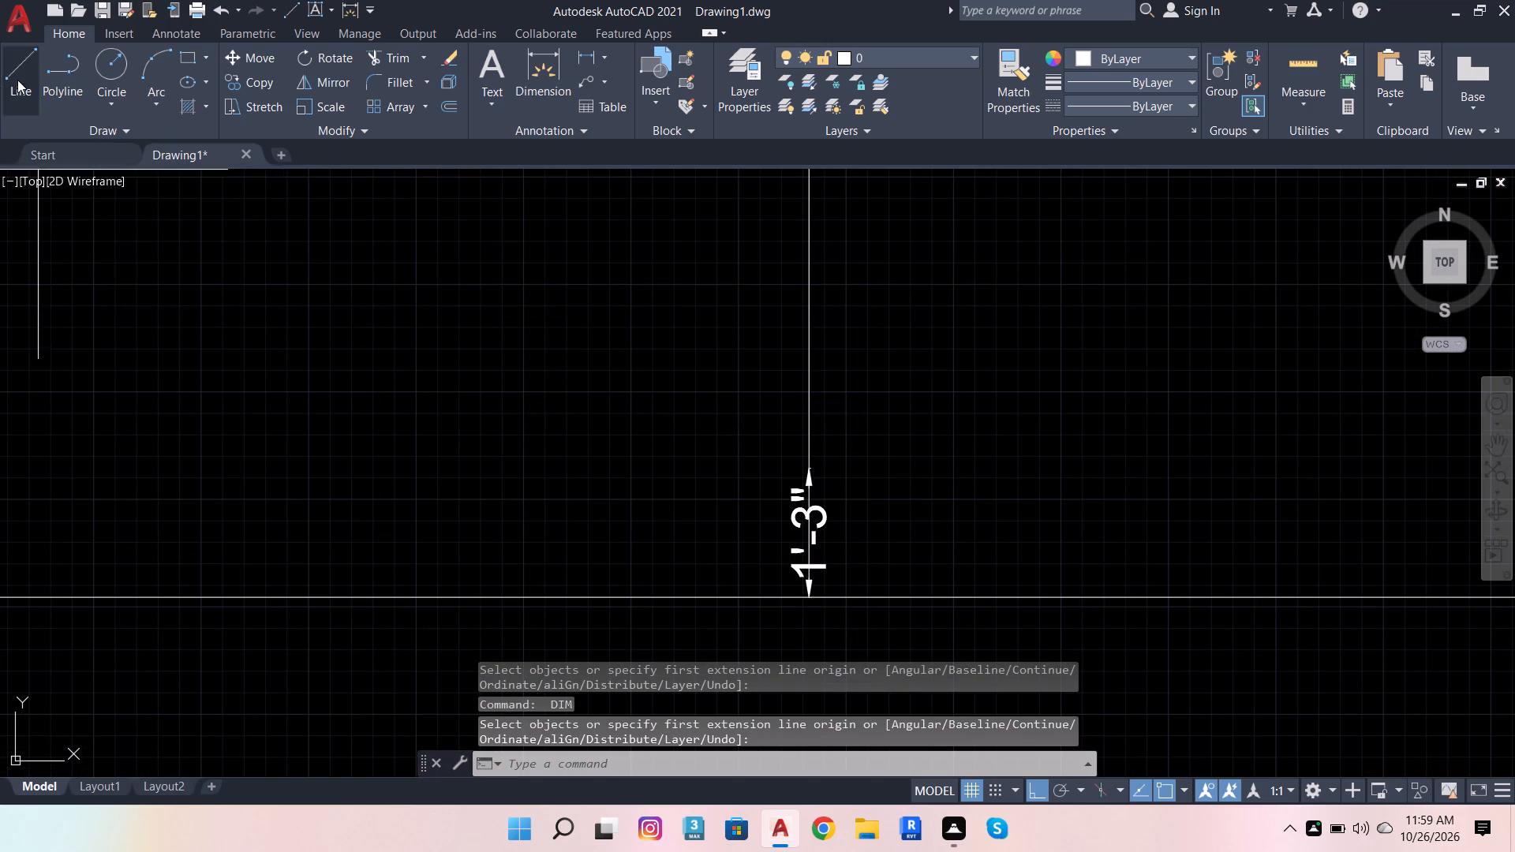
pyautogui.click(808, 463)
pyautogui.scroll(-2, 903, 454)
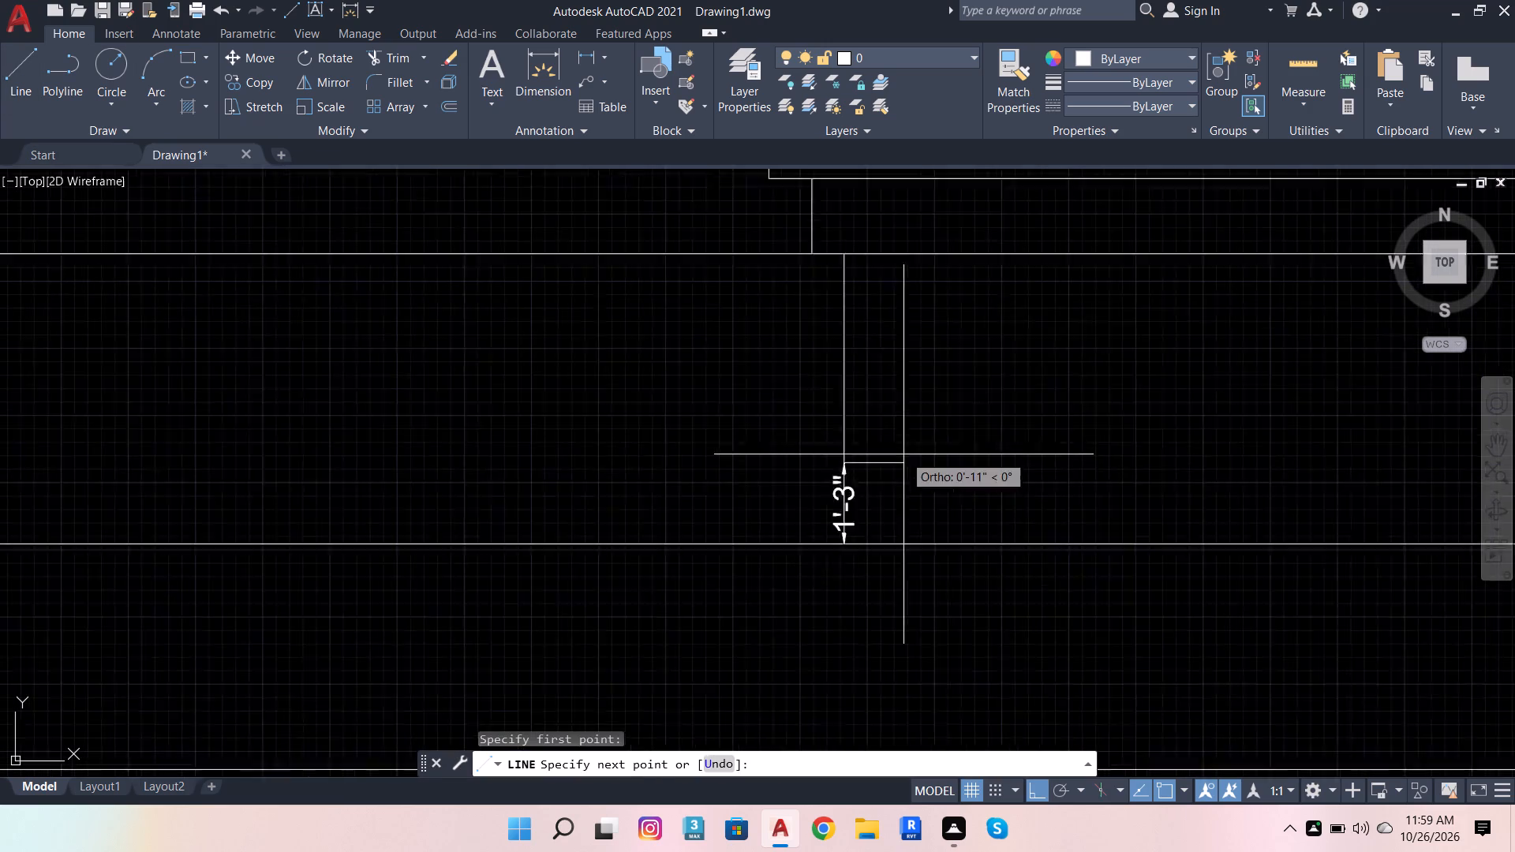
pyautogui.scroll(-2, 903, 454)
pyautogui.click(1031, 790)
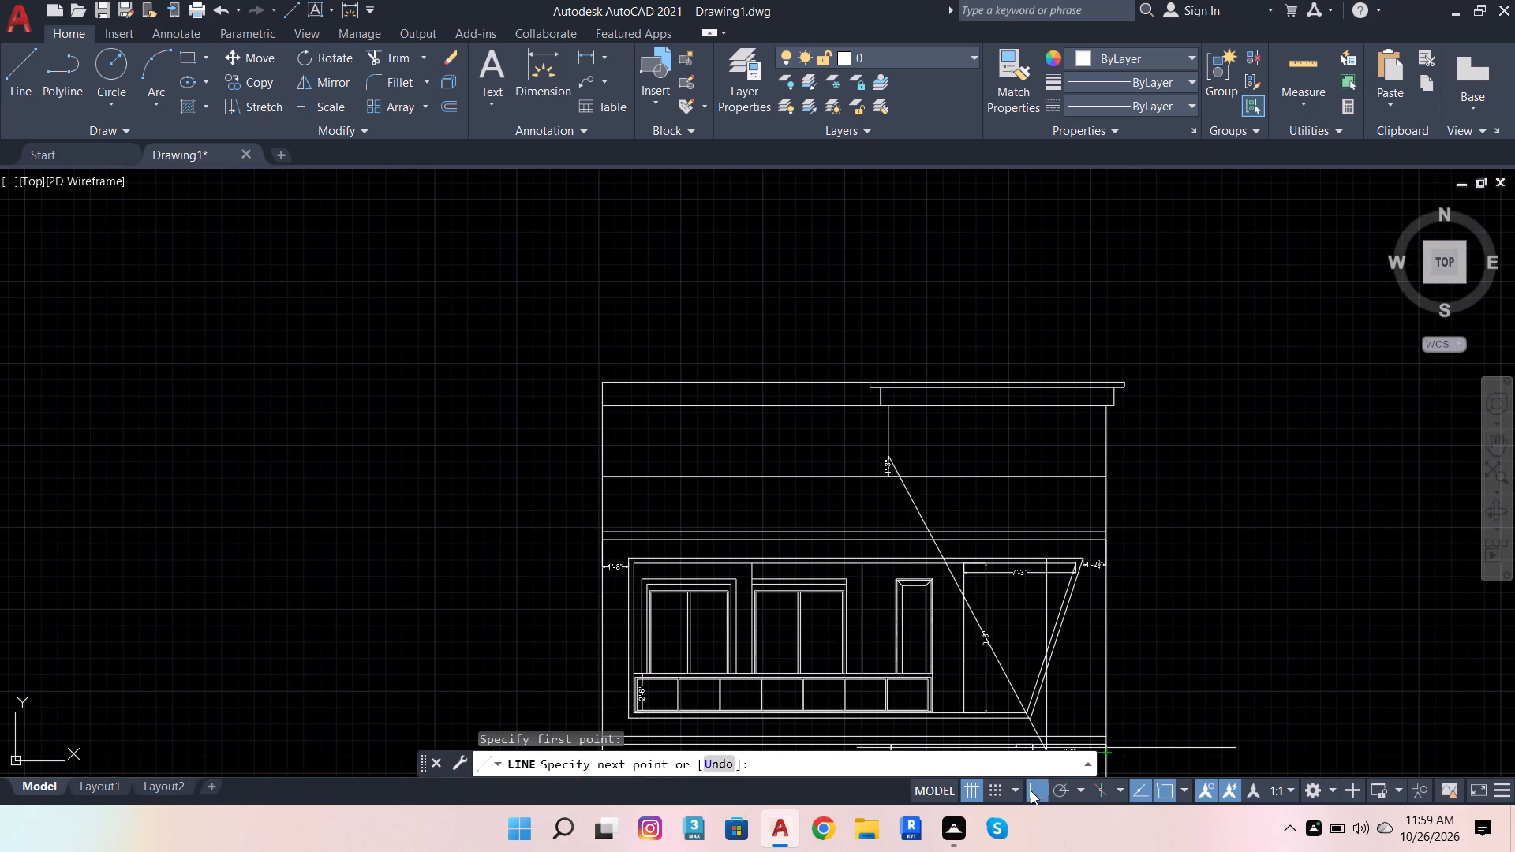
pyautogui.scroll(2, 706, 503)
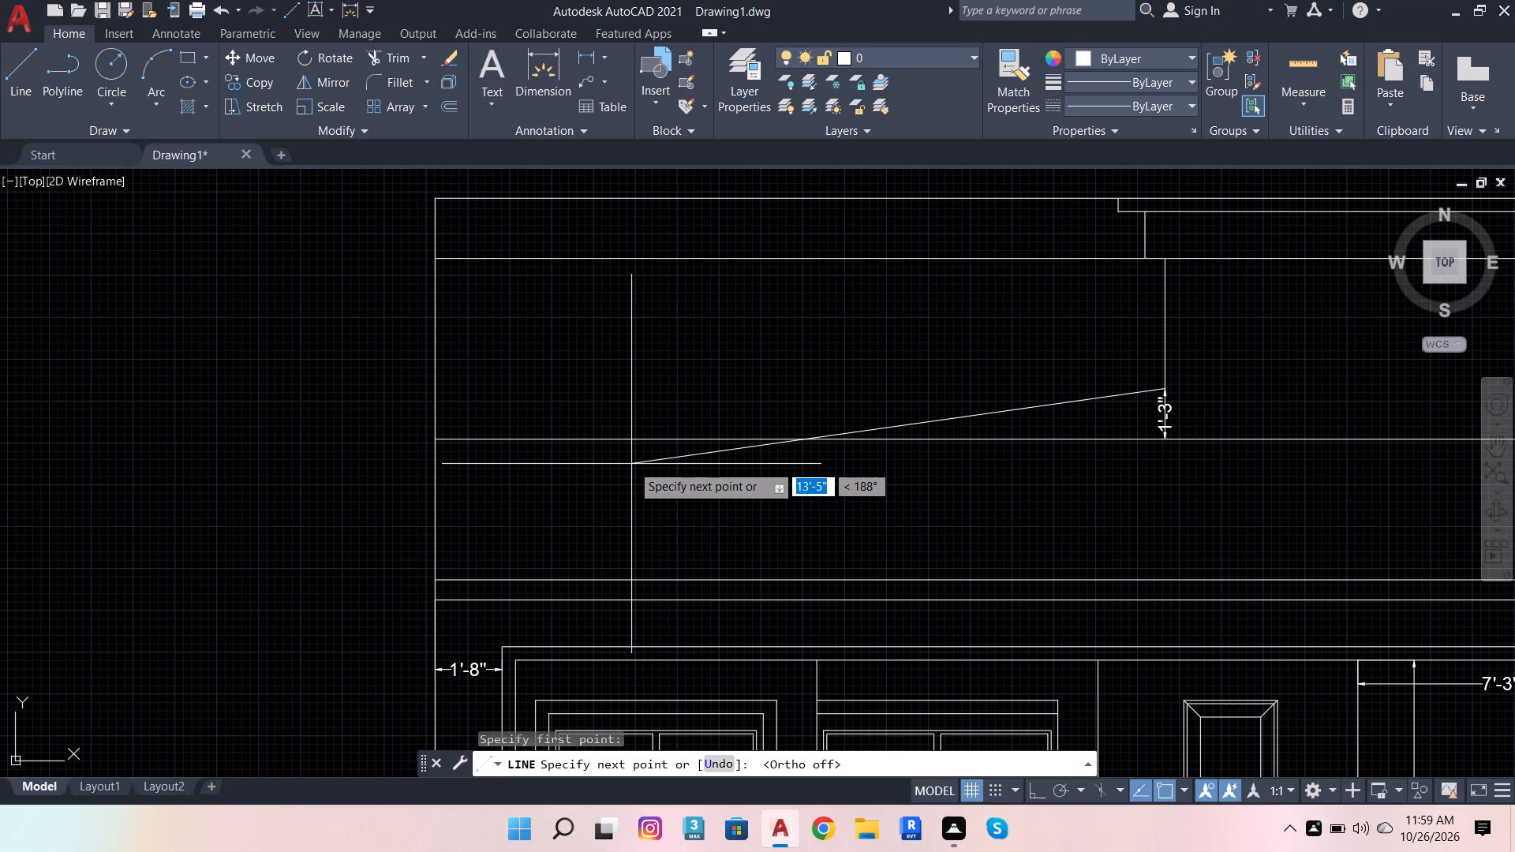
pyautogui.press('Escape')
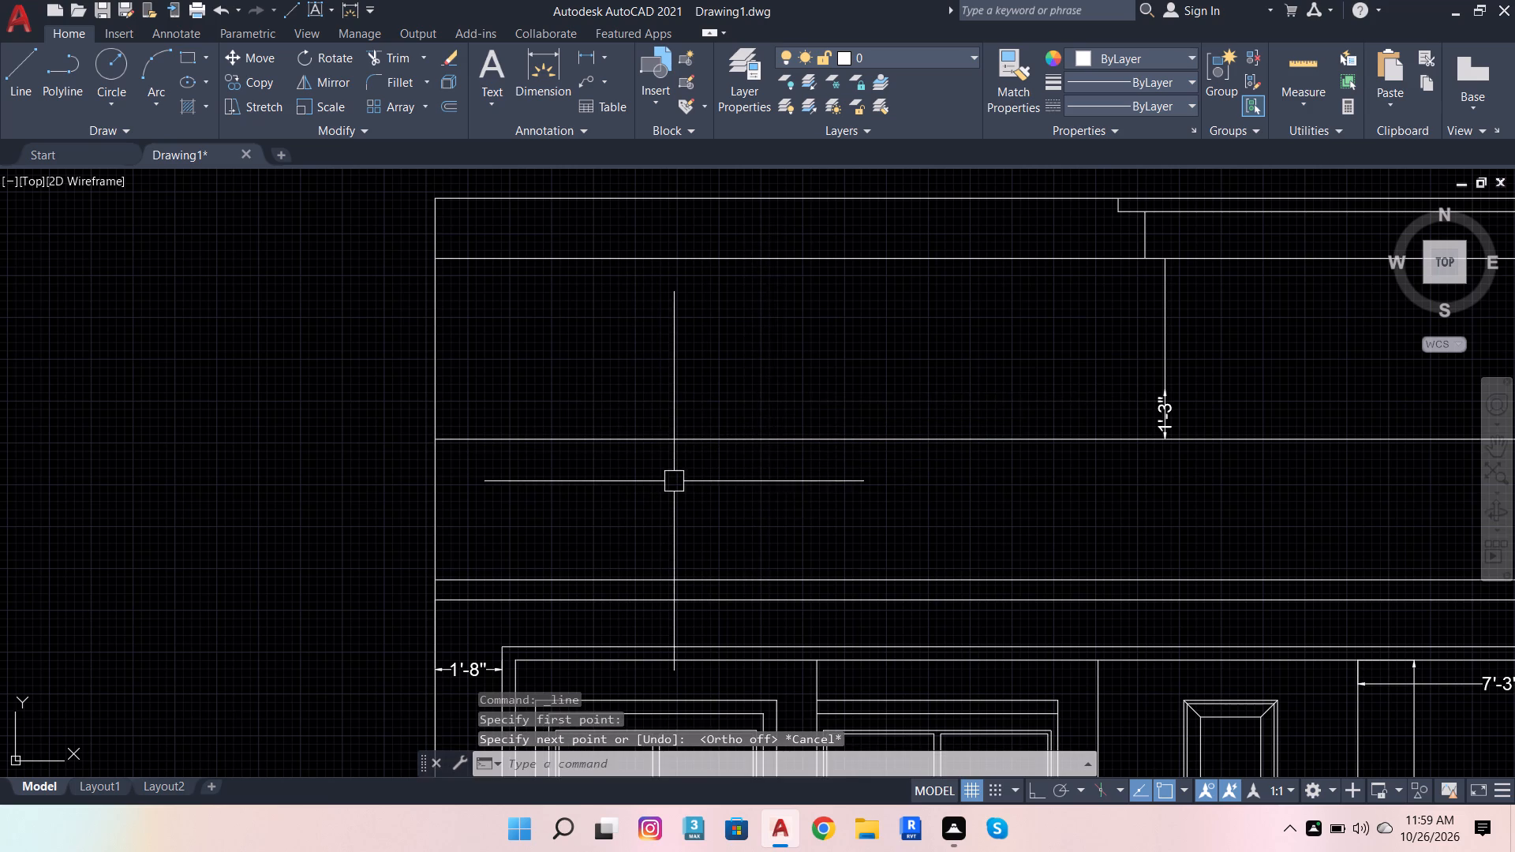
# Trim the outer left wall line between the two closely spaced horizontal lines above the windows.
pyautogui.scroll(-1, 695, 521)
pyautogui.click(531, 498)
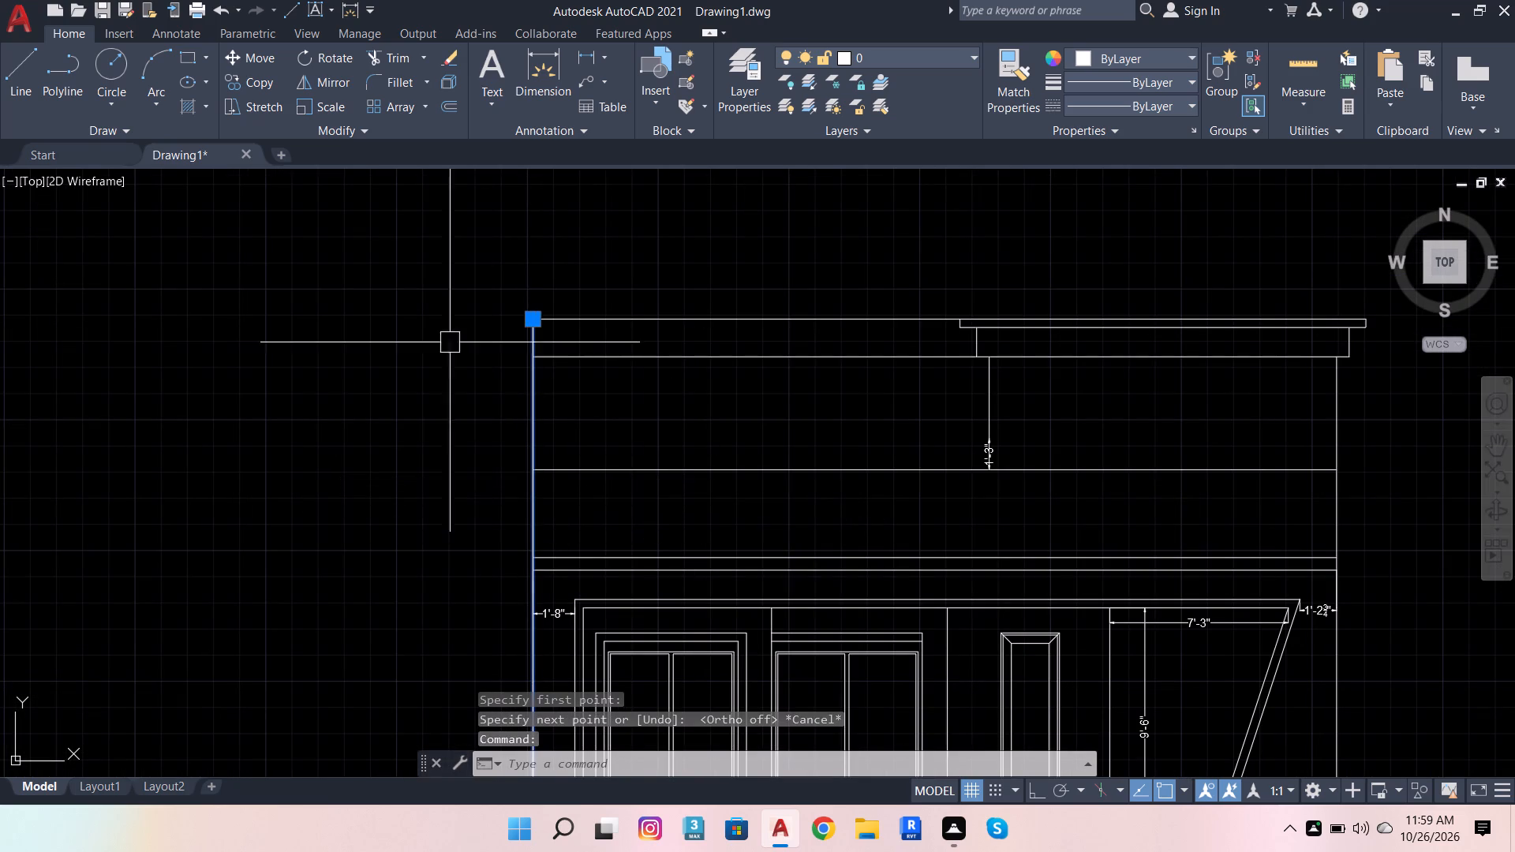
pyautogui.press('Escape')
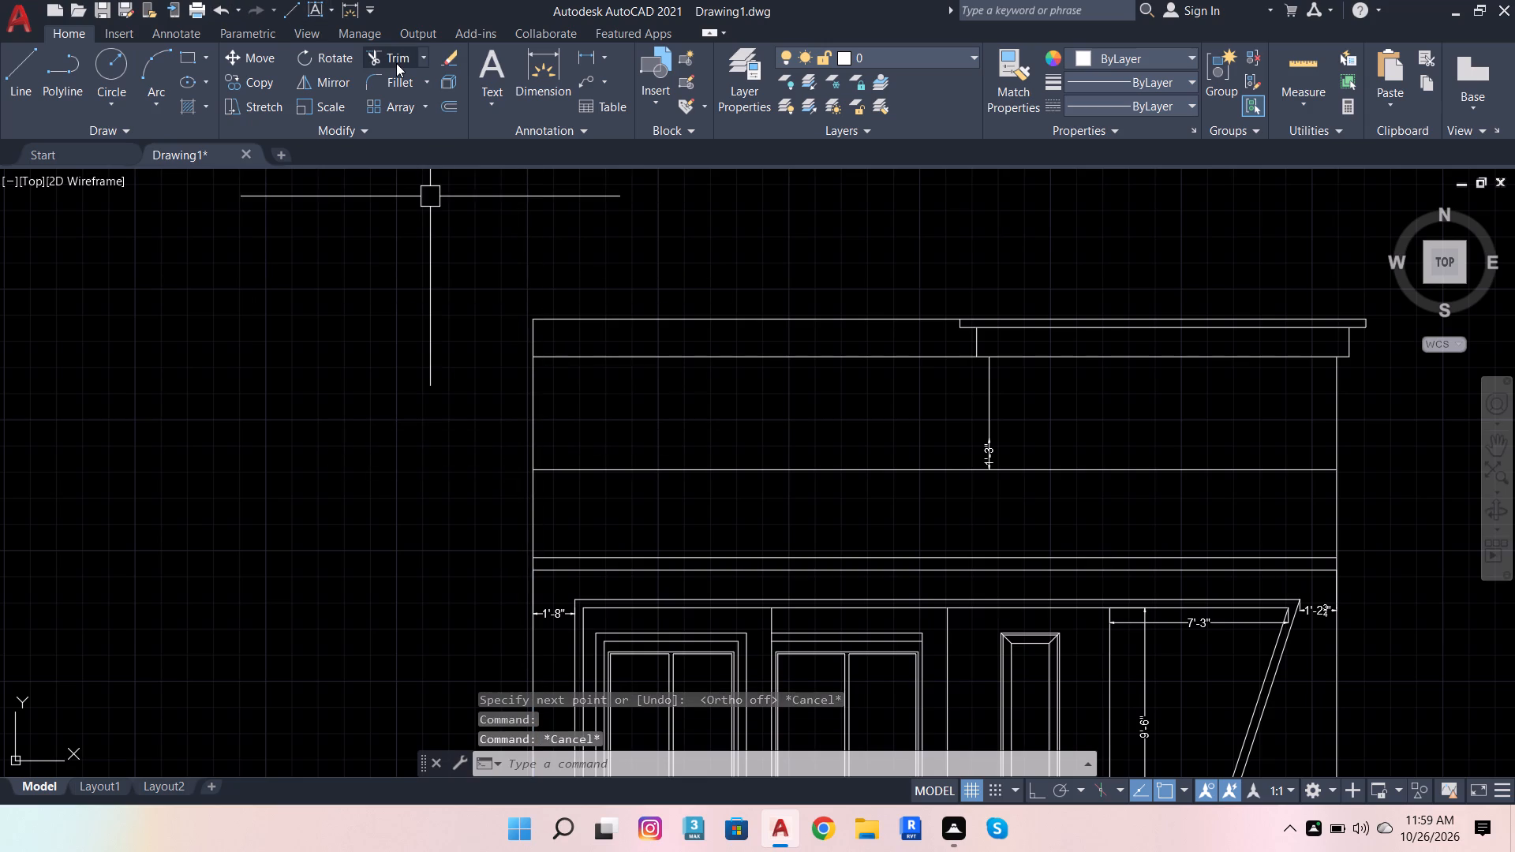
pyautogui.click(396, 63)
pyautogui.scroll(1, 522, 683)
pyautogui.scroll(1, 574, 486)
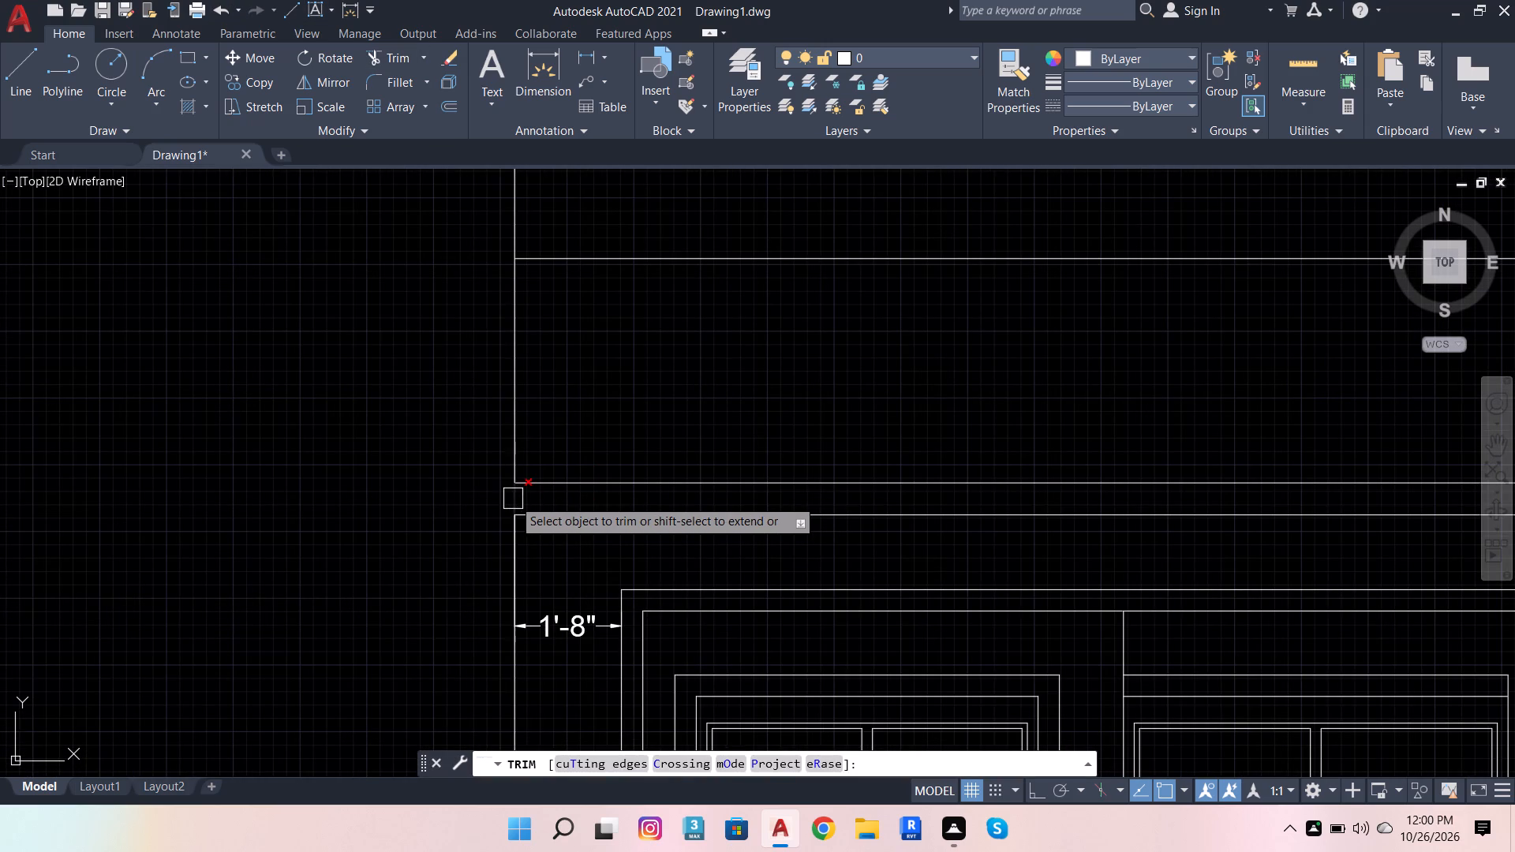
pyautogui.click(511, 499)
pyautogui.press('Escape')
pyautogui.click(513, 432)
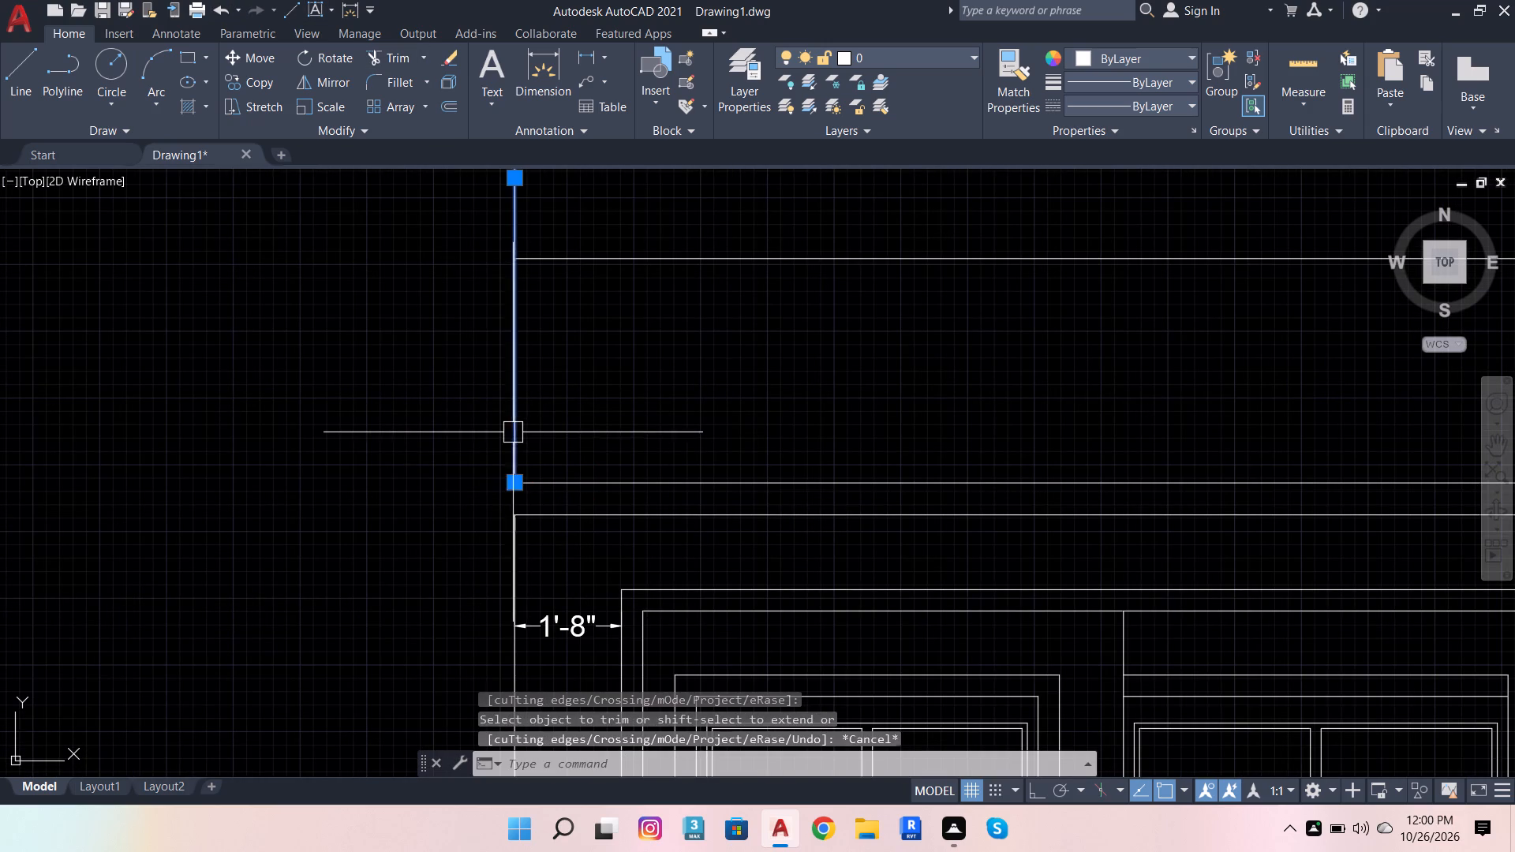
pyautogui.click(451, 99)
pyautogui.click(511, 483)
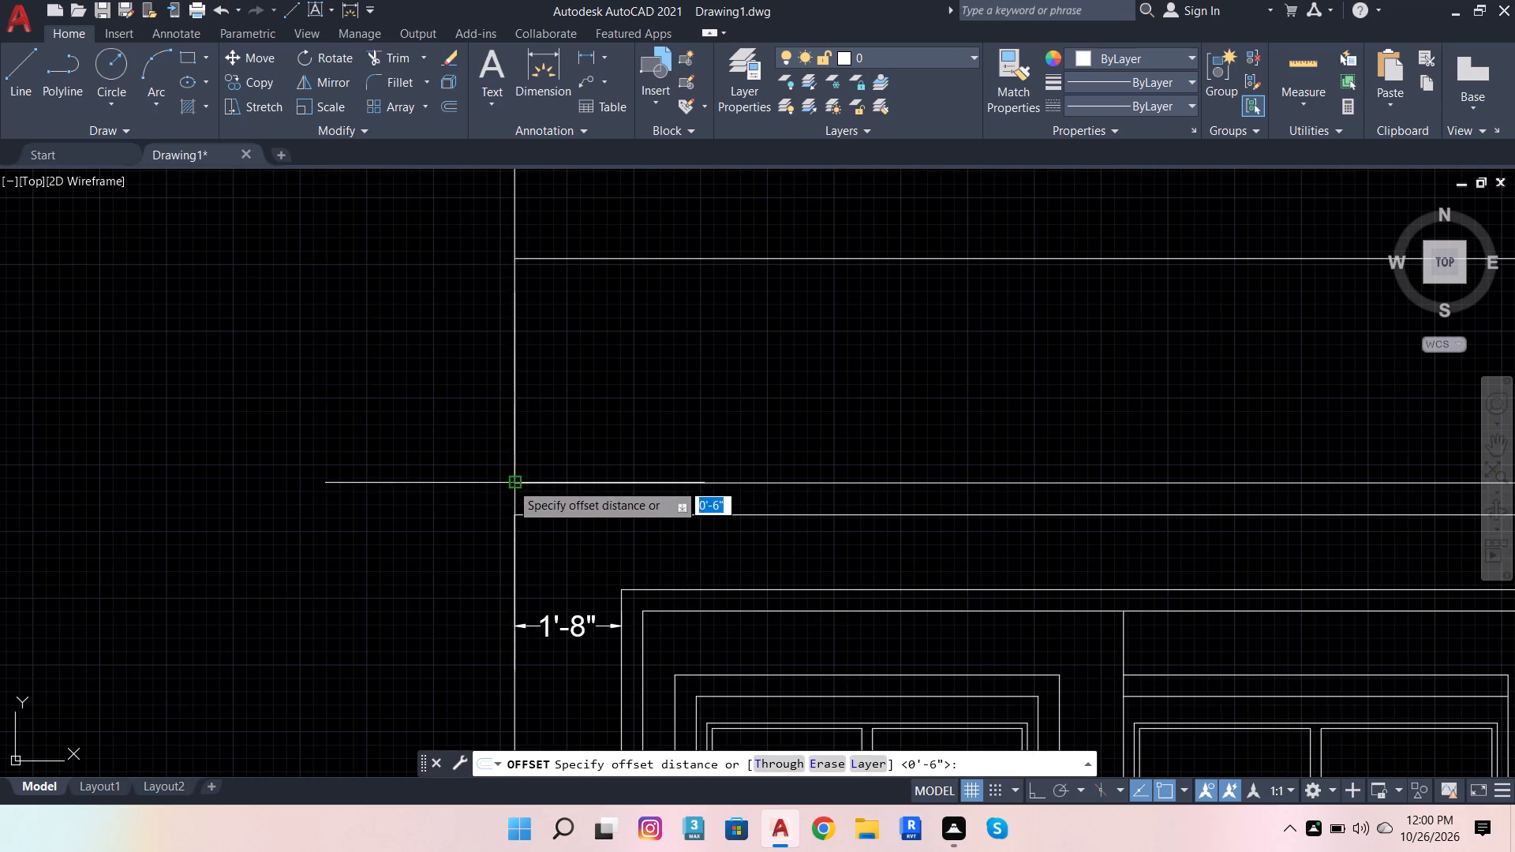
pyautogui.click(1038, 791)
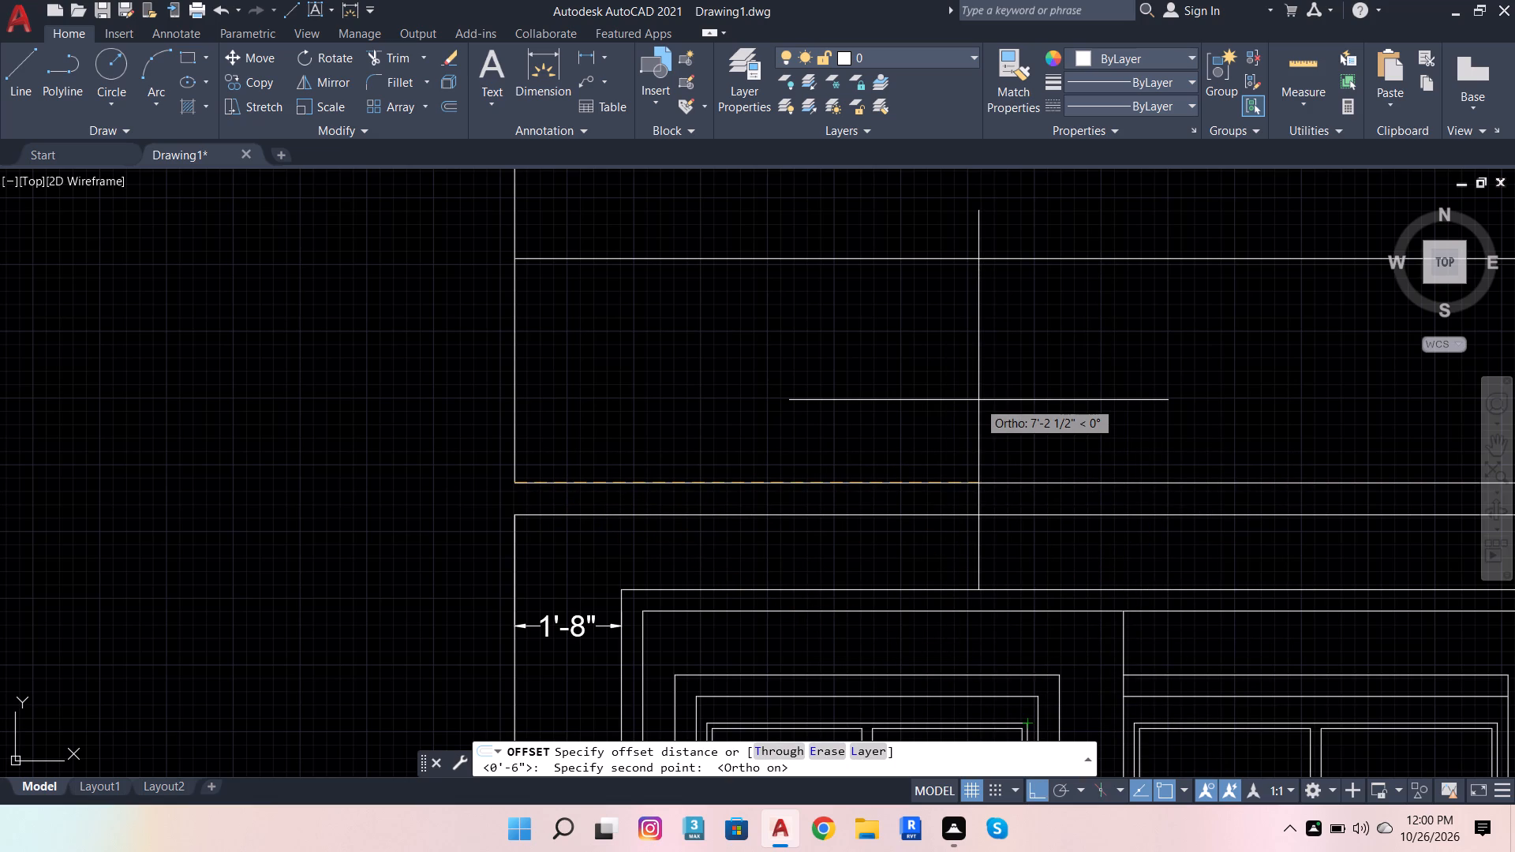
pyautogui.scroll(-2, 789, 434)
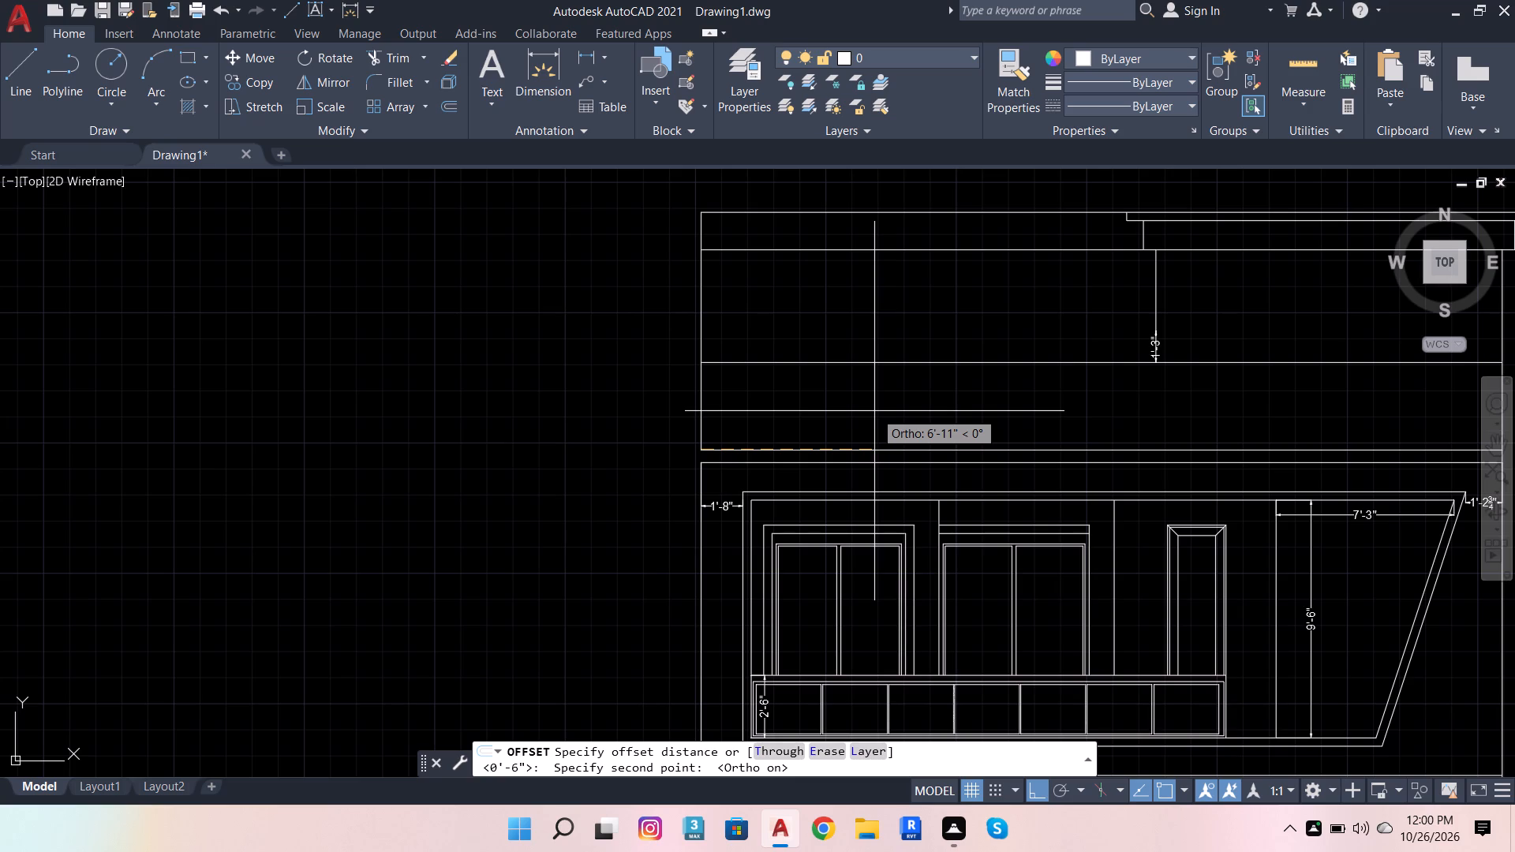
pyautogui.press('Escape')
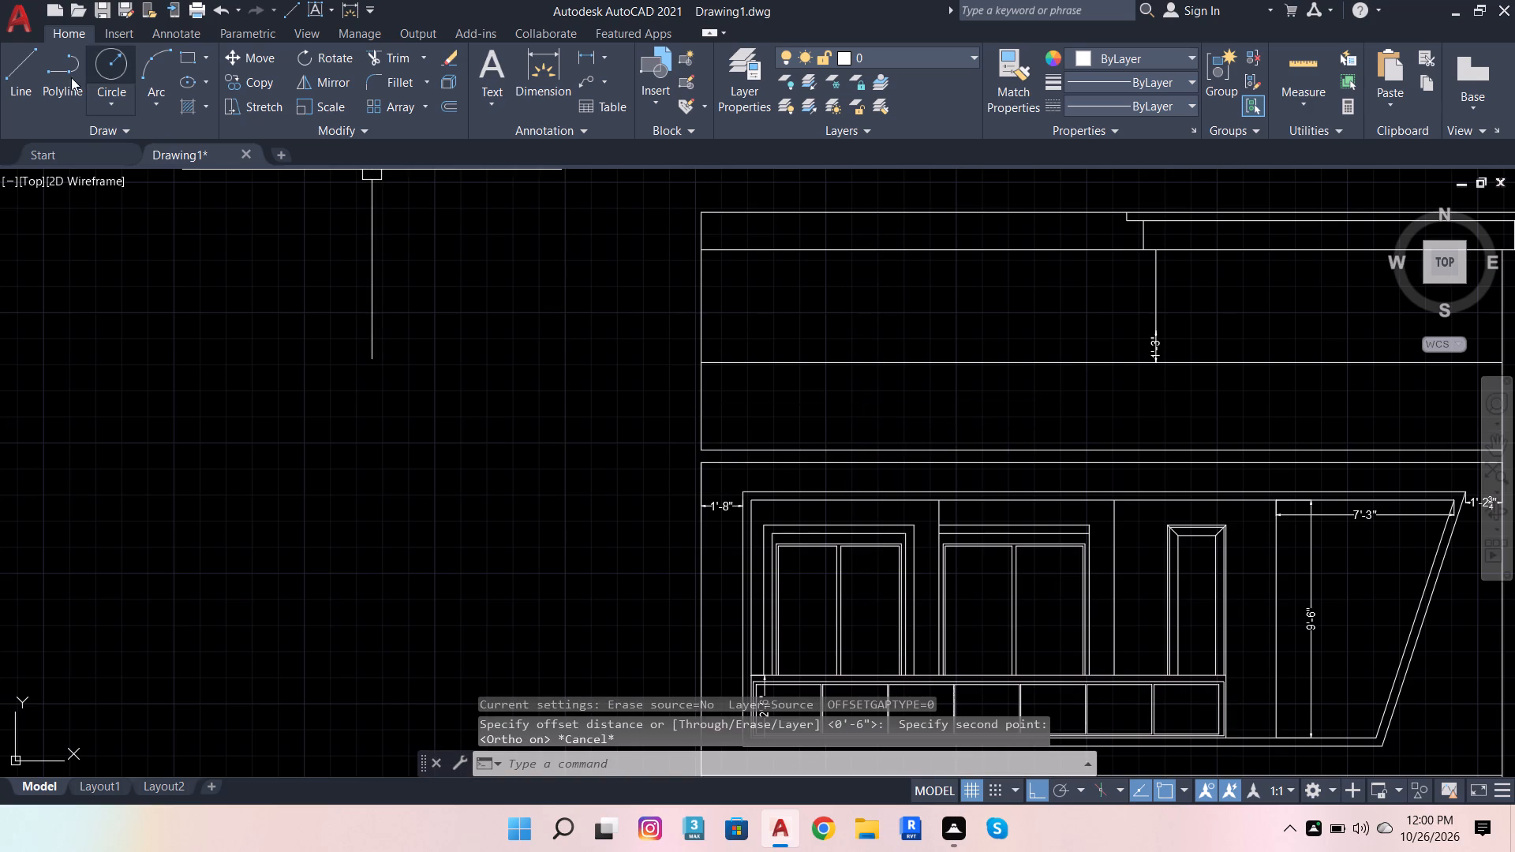
# Draw a vertical line about 9'-2" long upward from the leftmost window frame's top edge, about 1'-11" in from its right corner.
pyautogui.click(11, 62)
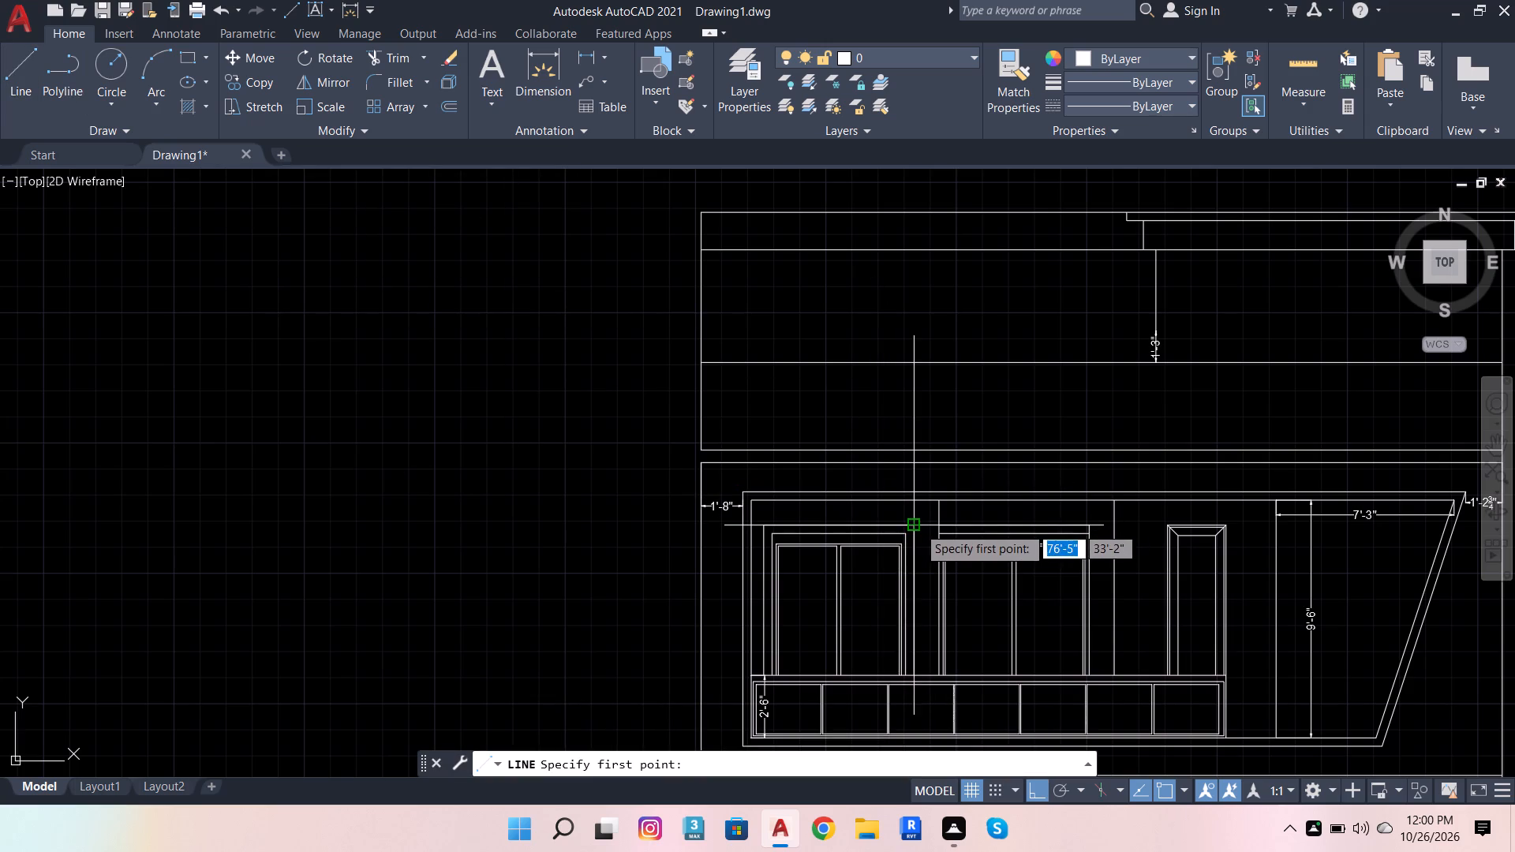
pyautogui.click(866, 525)
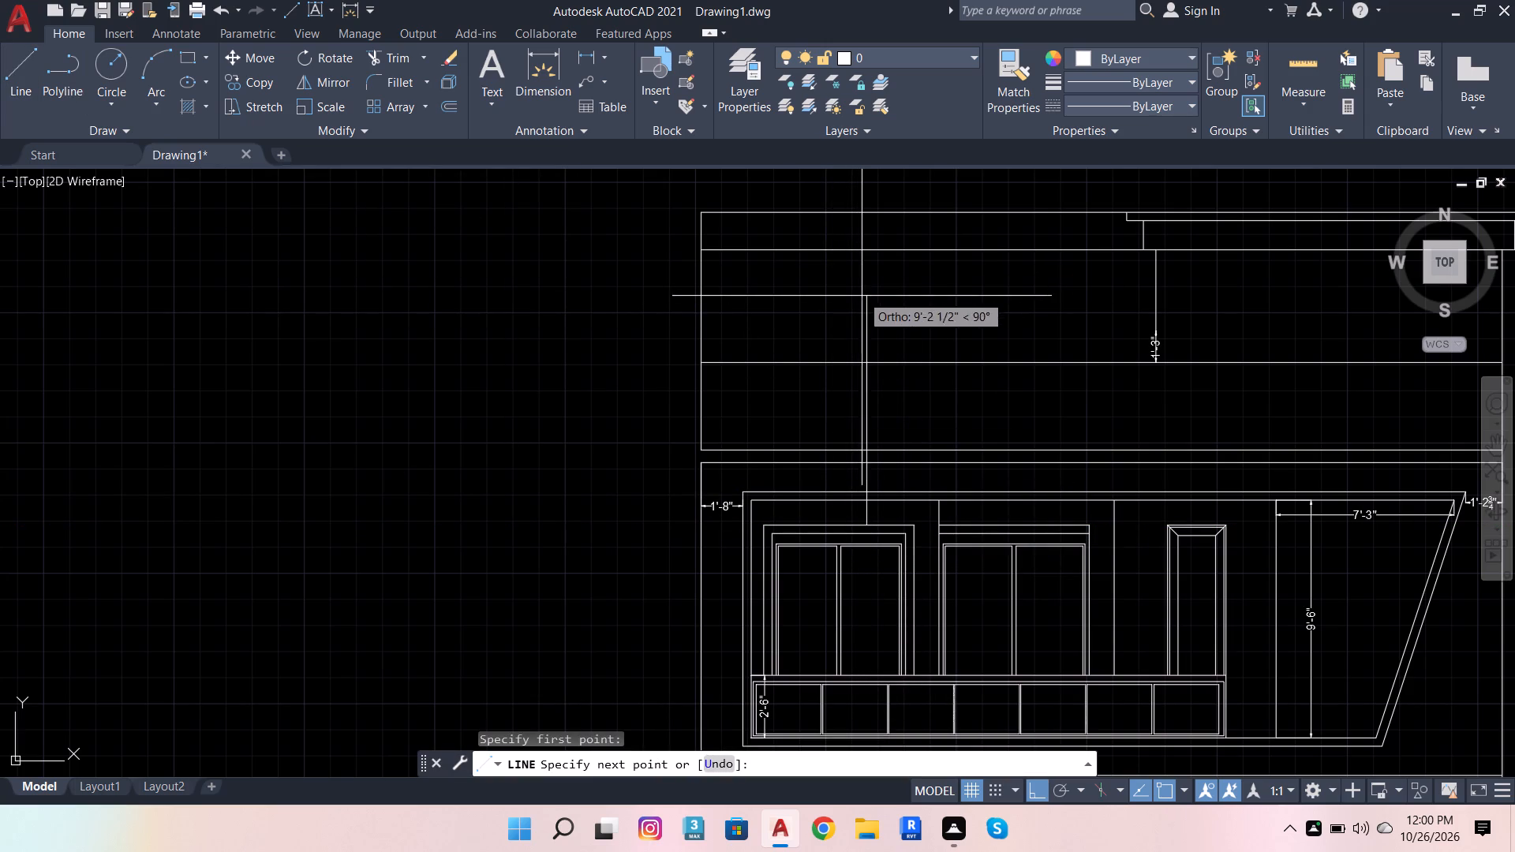
pyautogui.click(864, 297)
pyautogui.press('Escape')
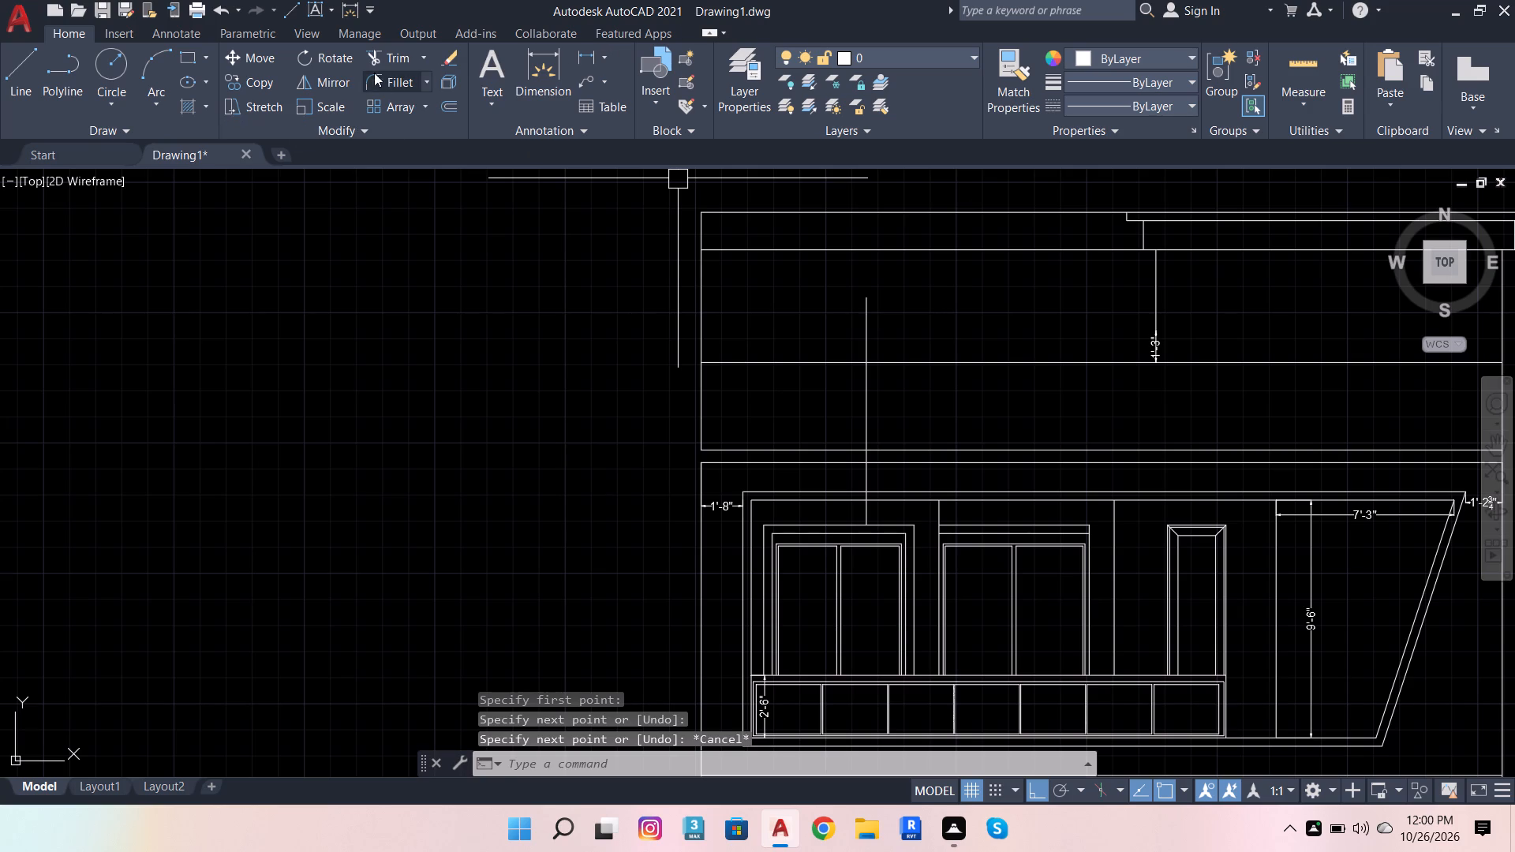
# Trim the new vertical line through the gap between the two closely spaced horizontal lines, and remove its remaining pieces below them.
pyautogui.click(383, 62)
pyautogui.scroll(2, 858, 517)
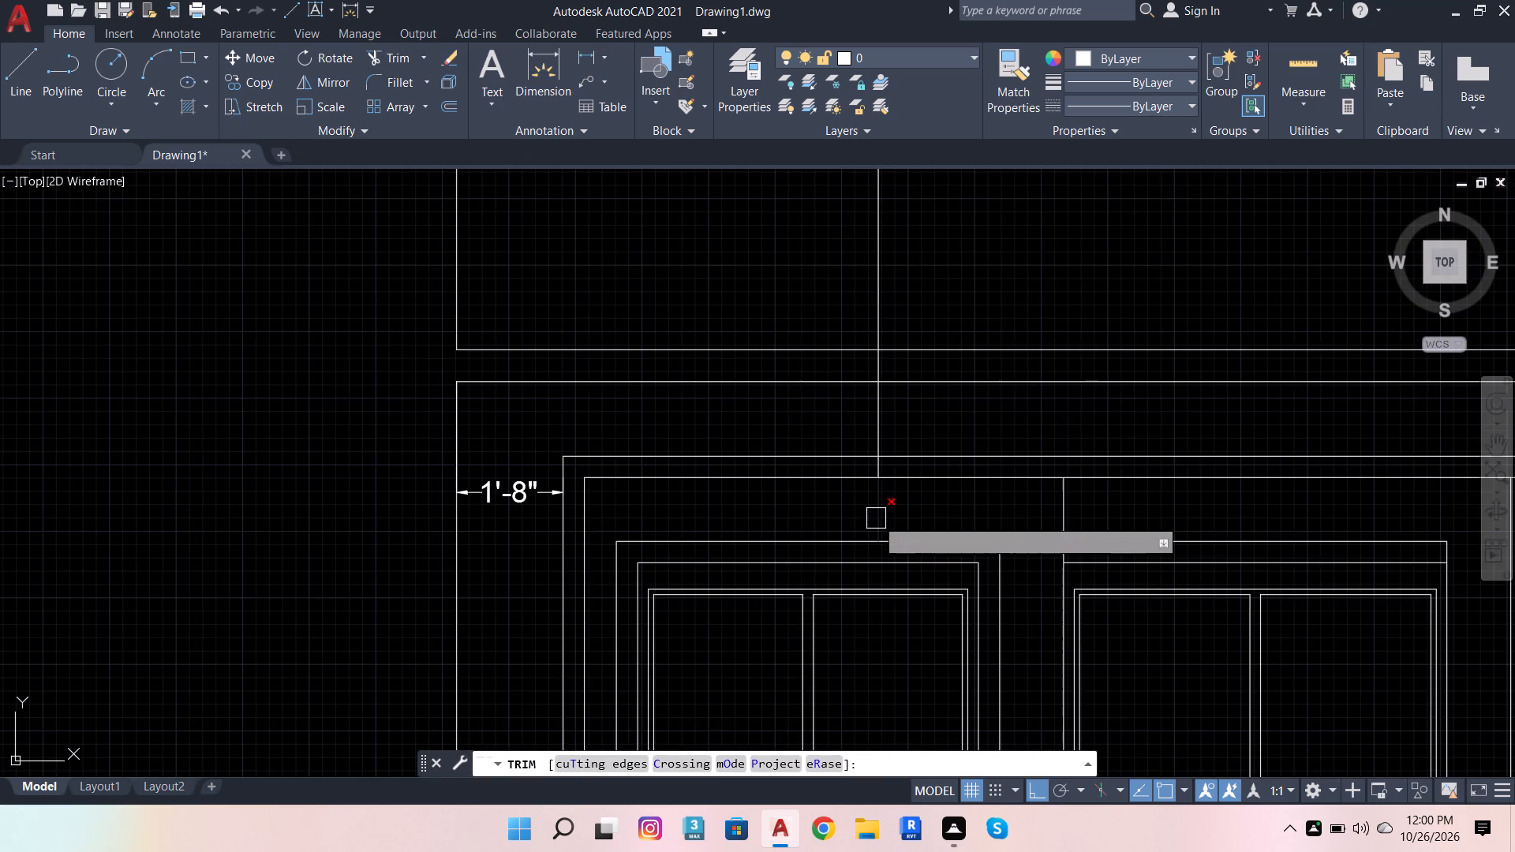
pyautogui.click(877, 518)
pyautogui.click(877, 367)
pyautogui.press('Escape')
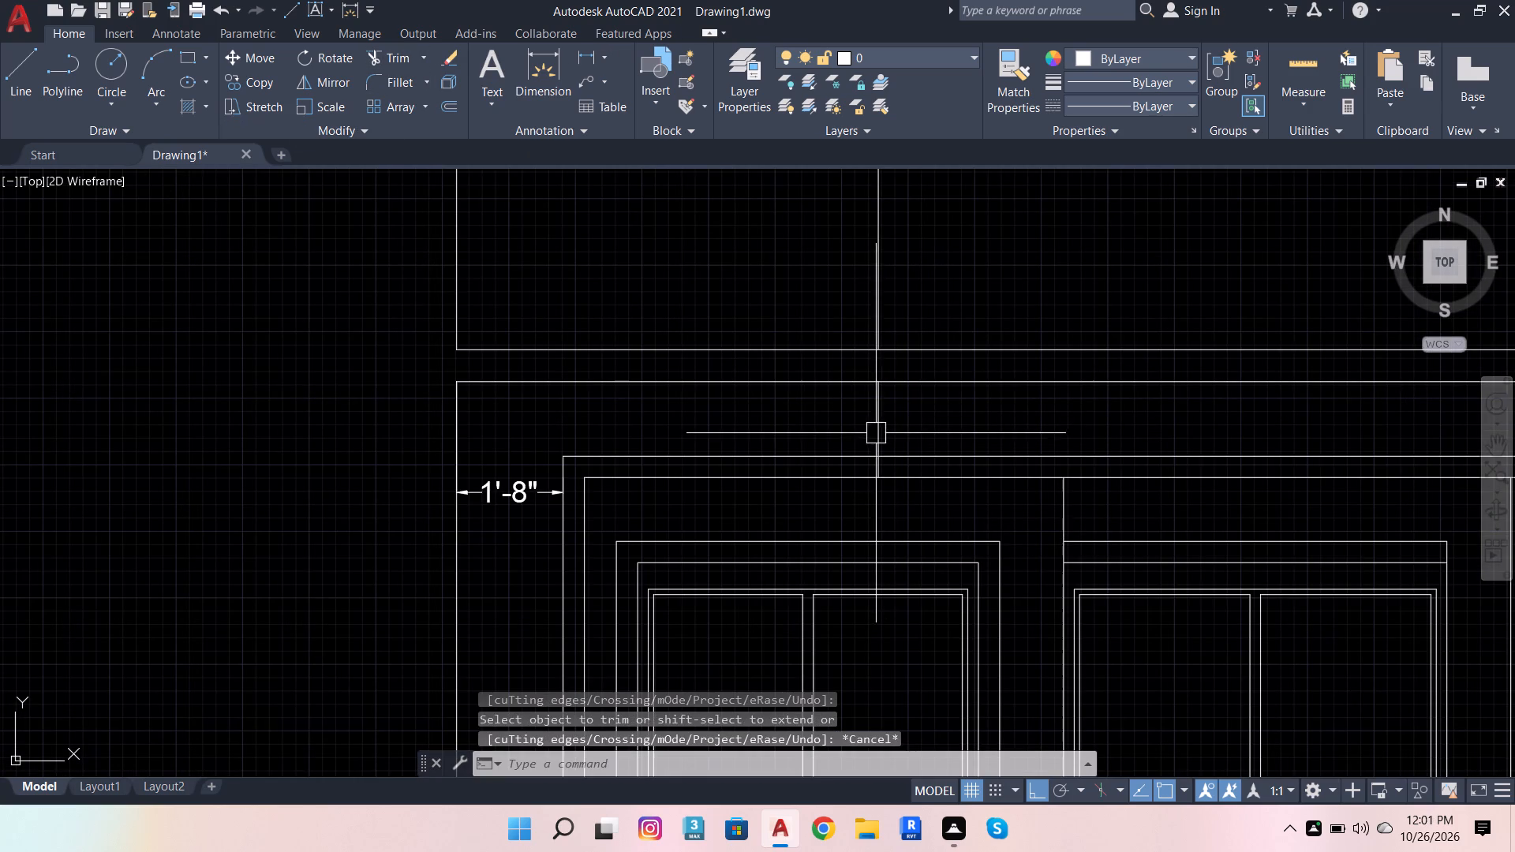
pyautogui.click(876, 432)
pyautogui.hotkey('shift', 'Delete')
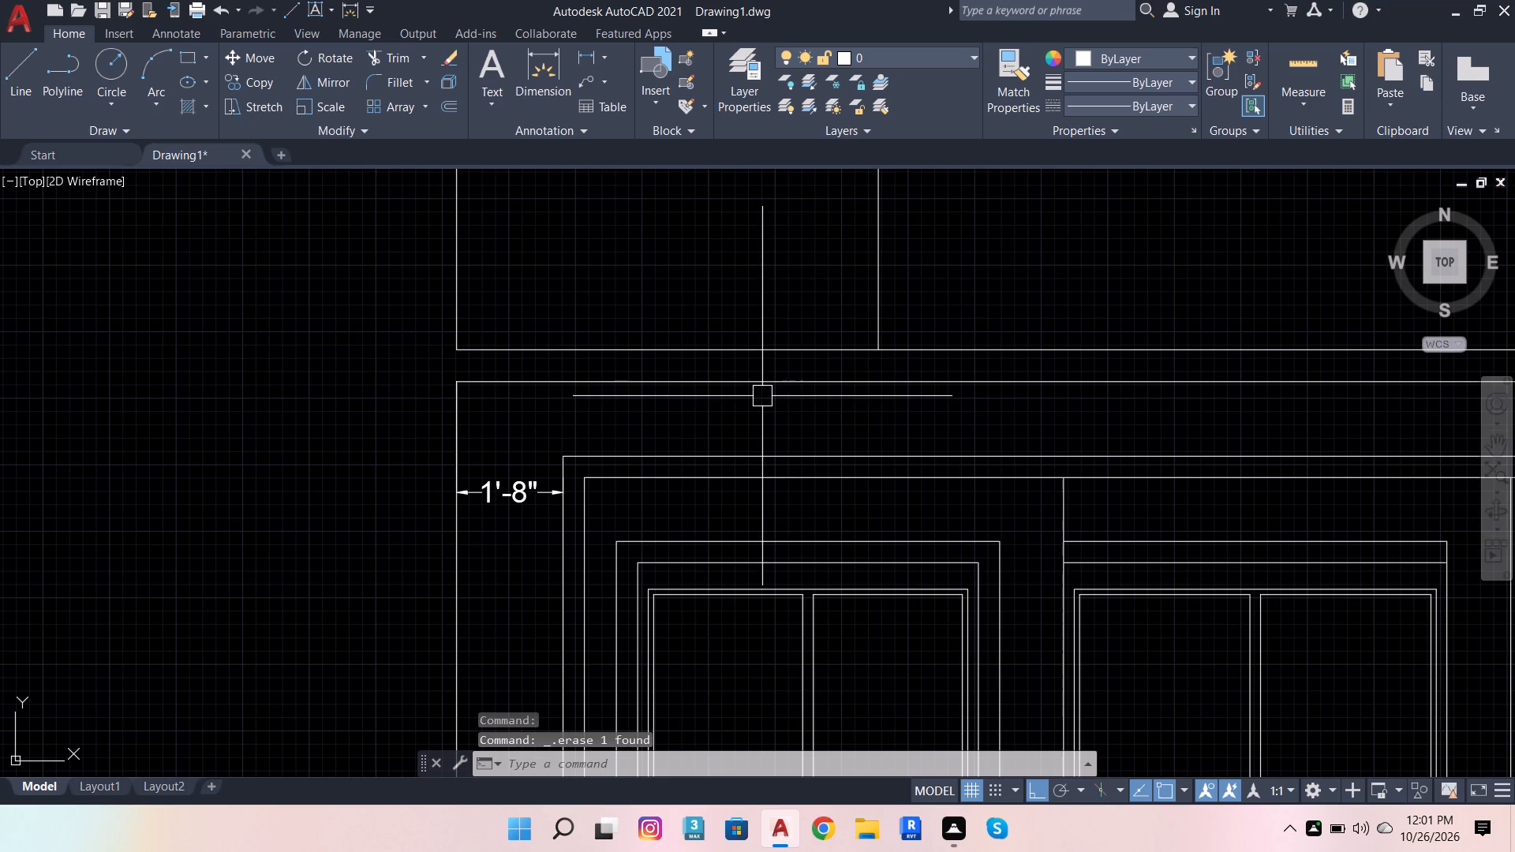
pyautogui.press('Escape')
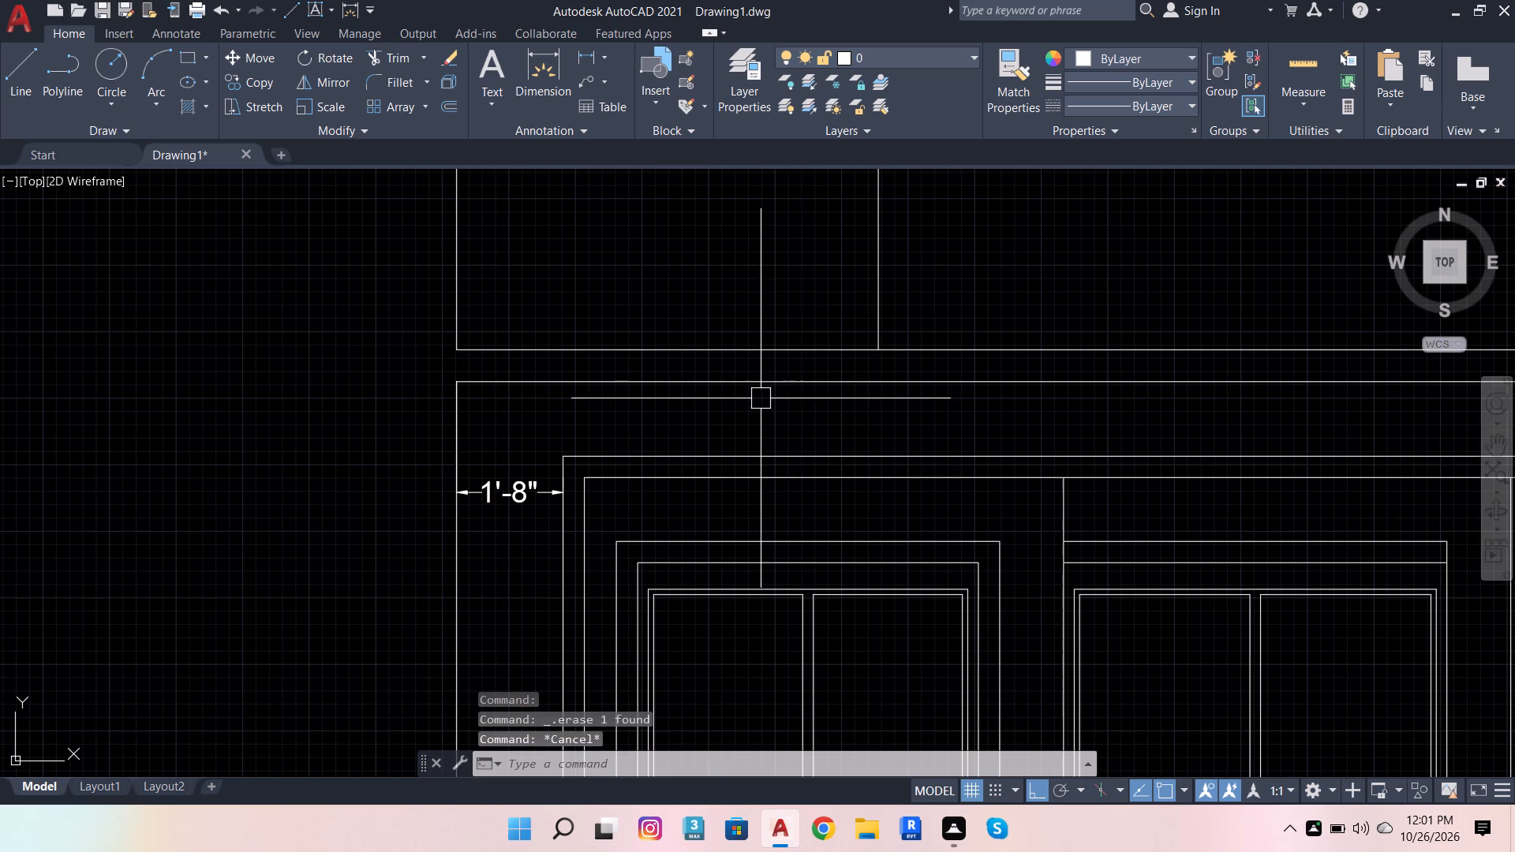
# Trim the part of the vertical line that extends above the horizontal line at the 1'-3" dimension's lower end.
pyautogui.scroll(-3, 776, 445)
pyautogui.scroll(2, 832, 369)
pyautogui.click(386, 62)
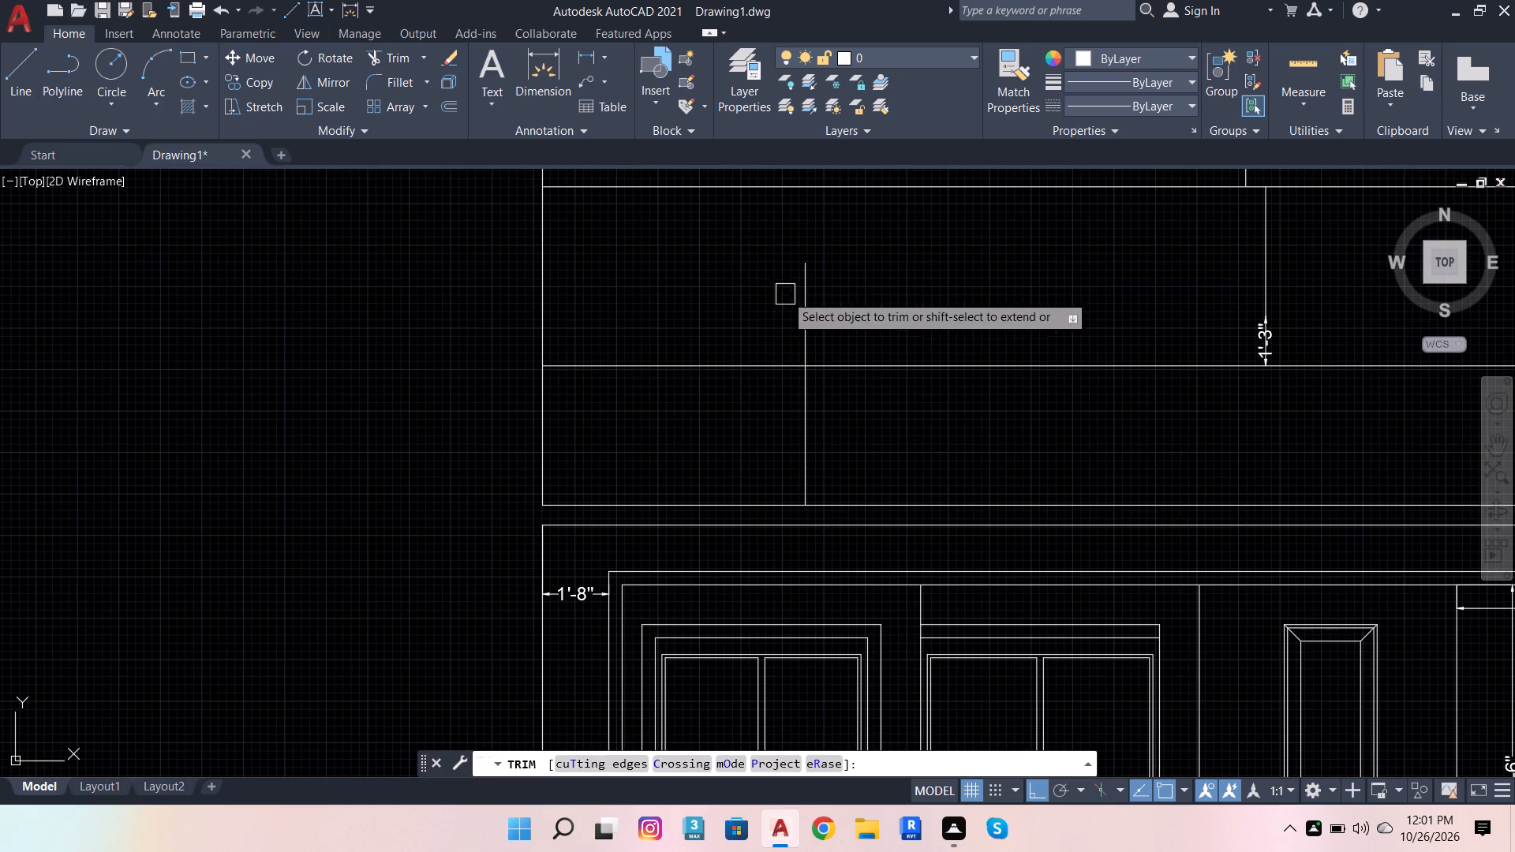
pyautogui.click(803, 317)
pyautogui.press('Escape')
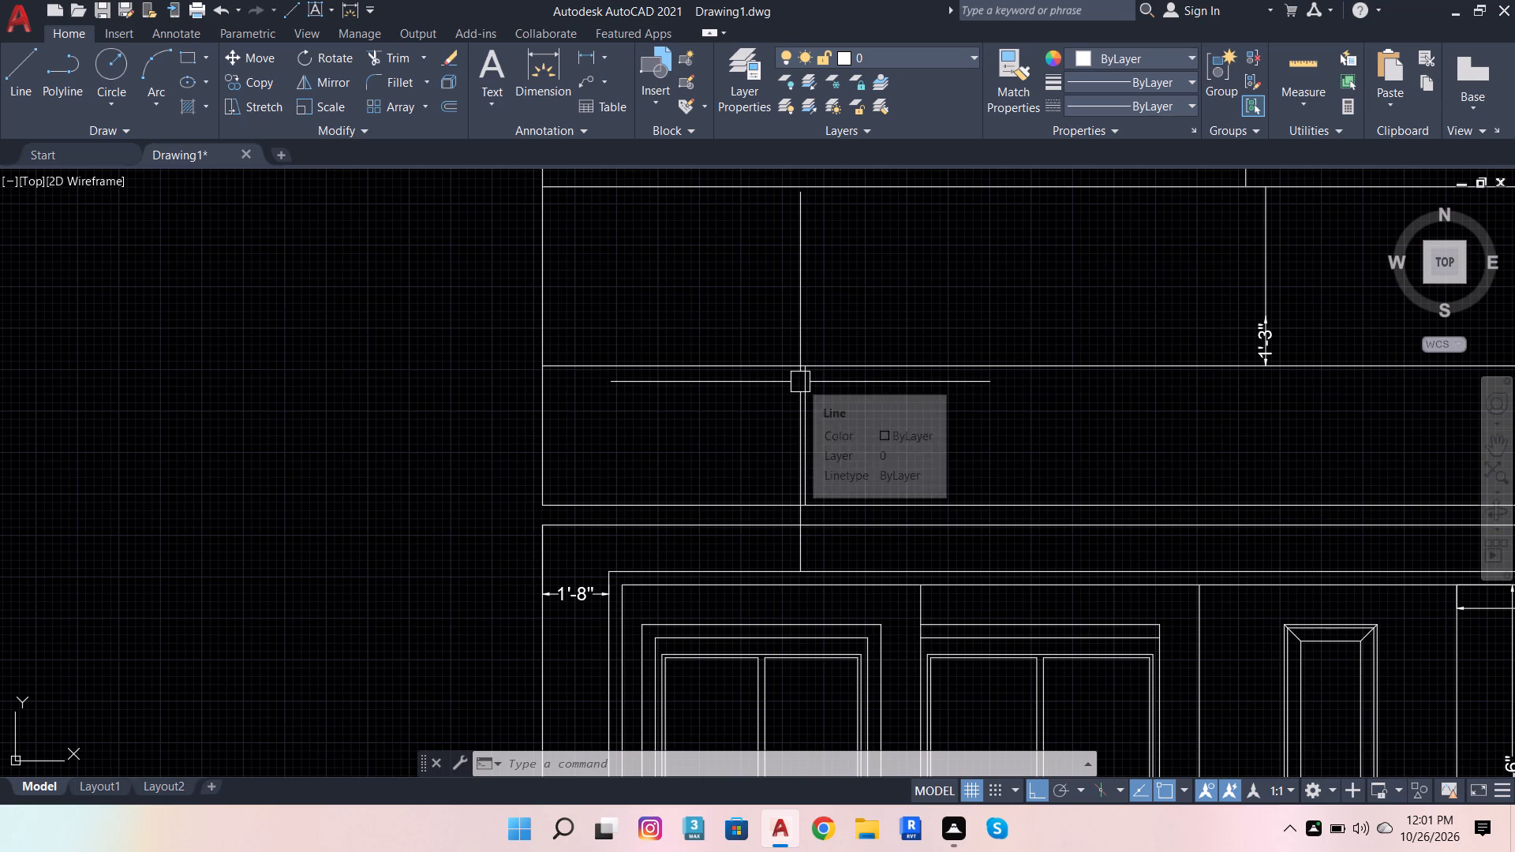
pyautogui.press('Escape')
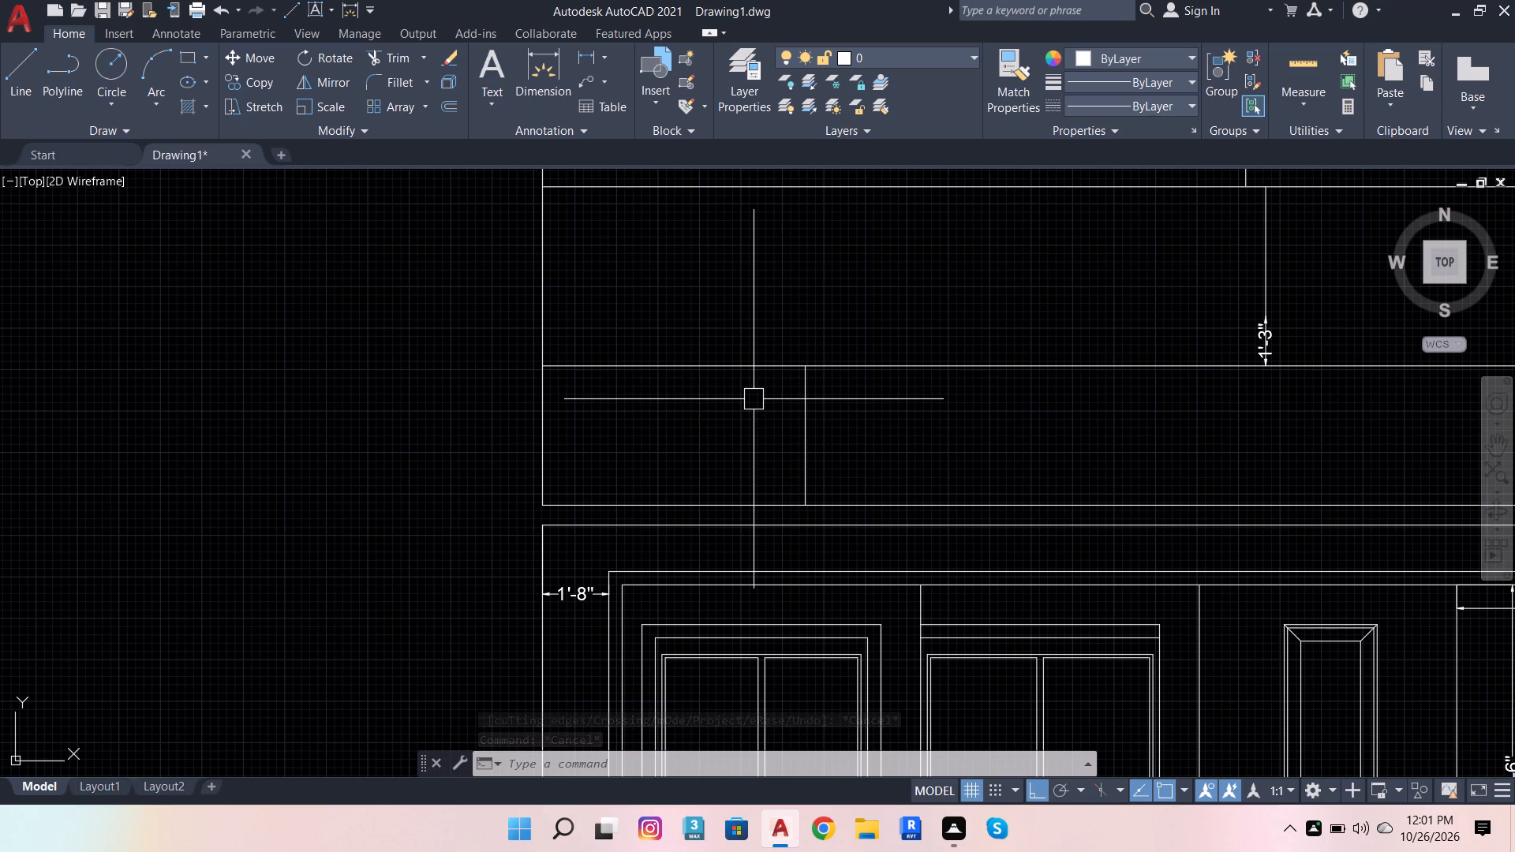
# Draw a vertical line upward from the second window frame's top, right of its centre, to just above the 1'-3" dimension's base line.
pyautogui.scroll(-1, 871, 432)
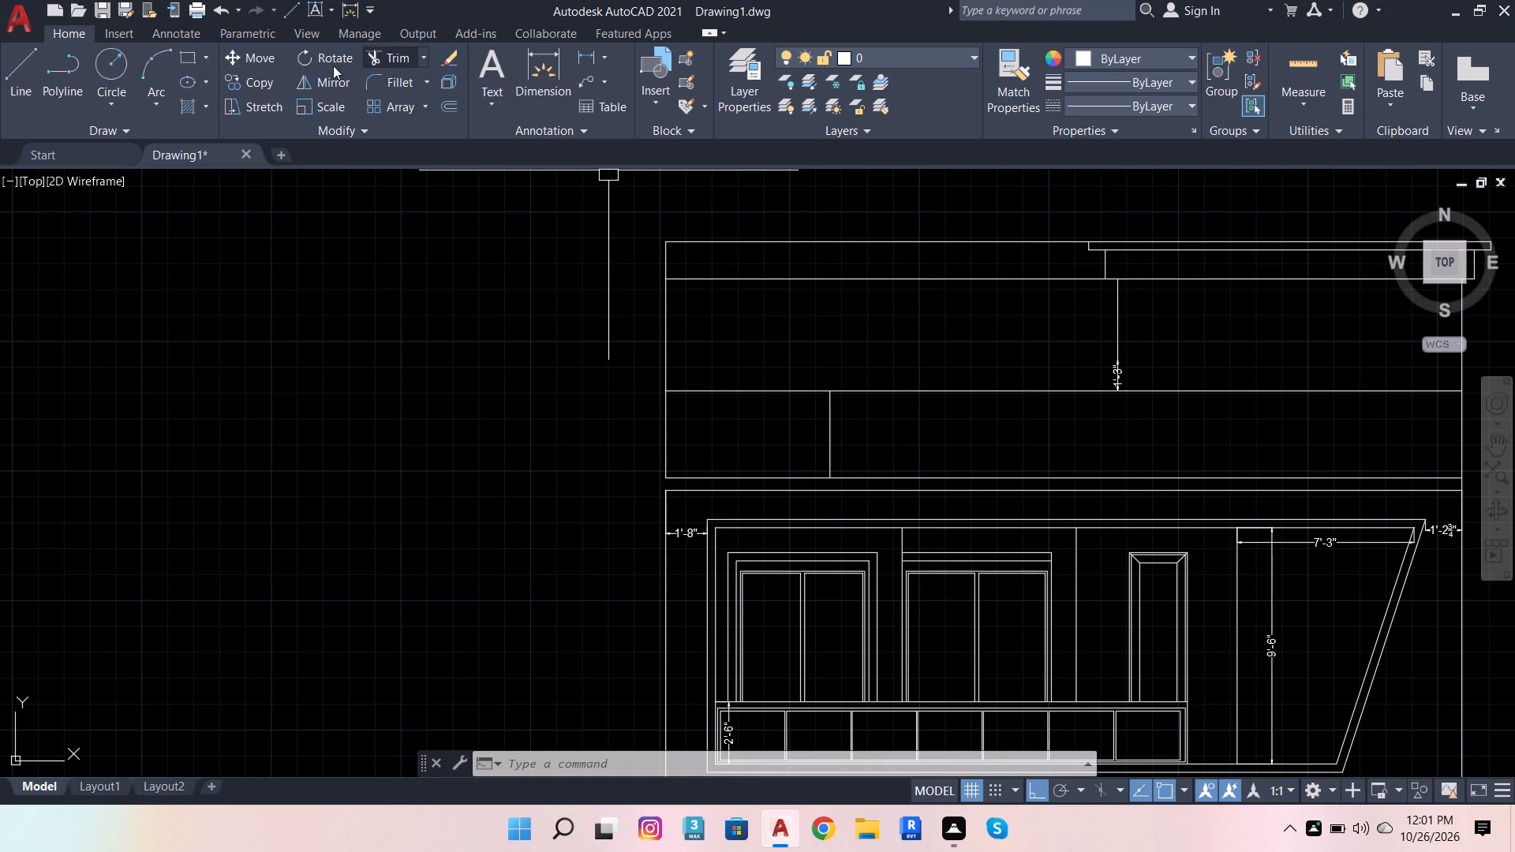
pyautogui.click(24, 84)
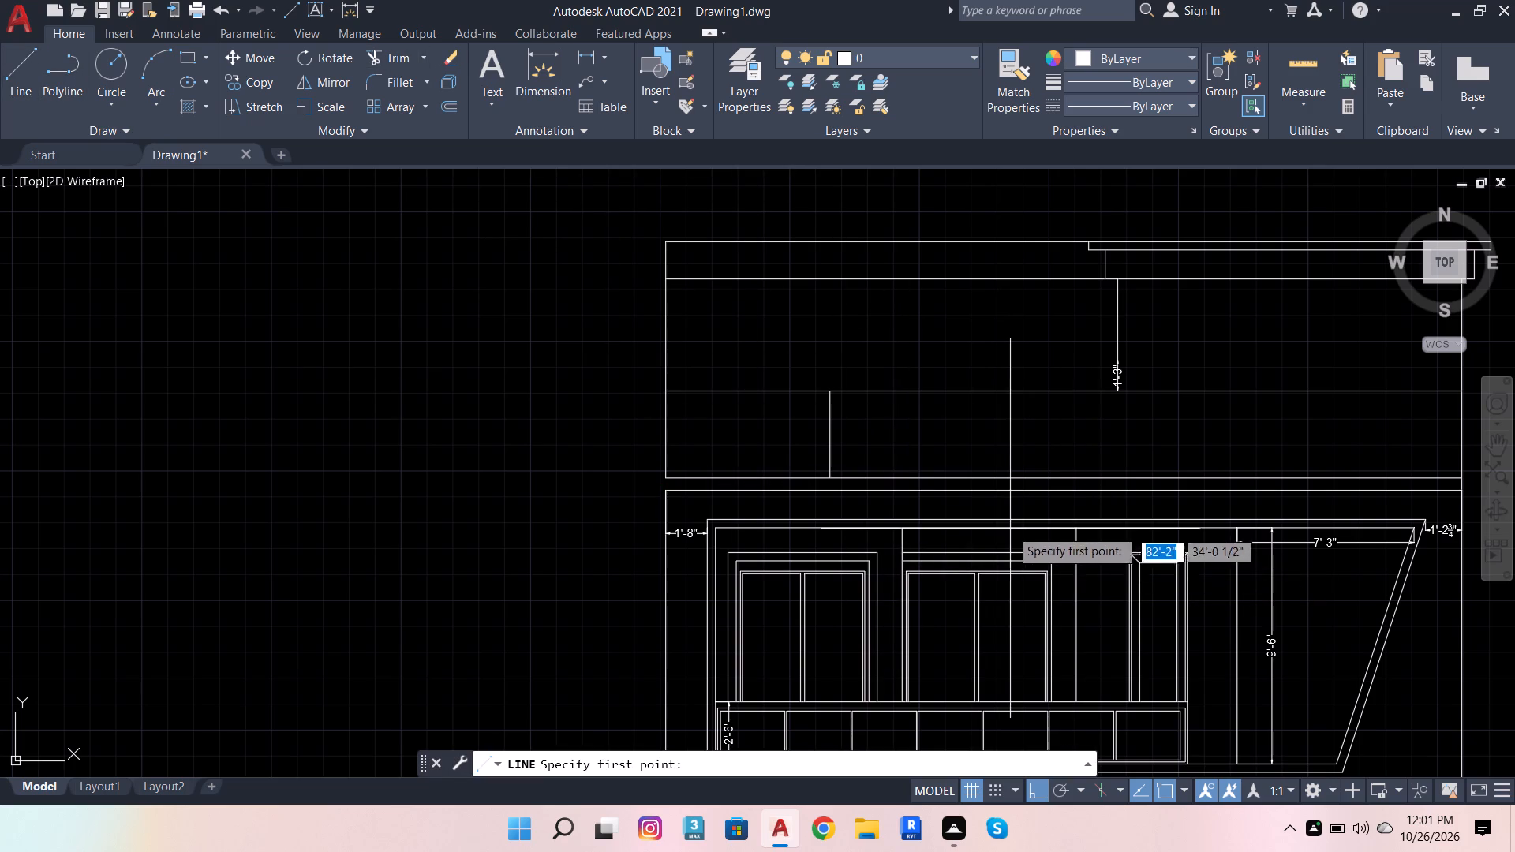
pyautogui.scroll(1, 1031, 565)
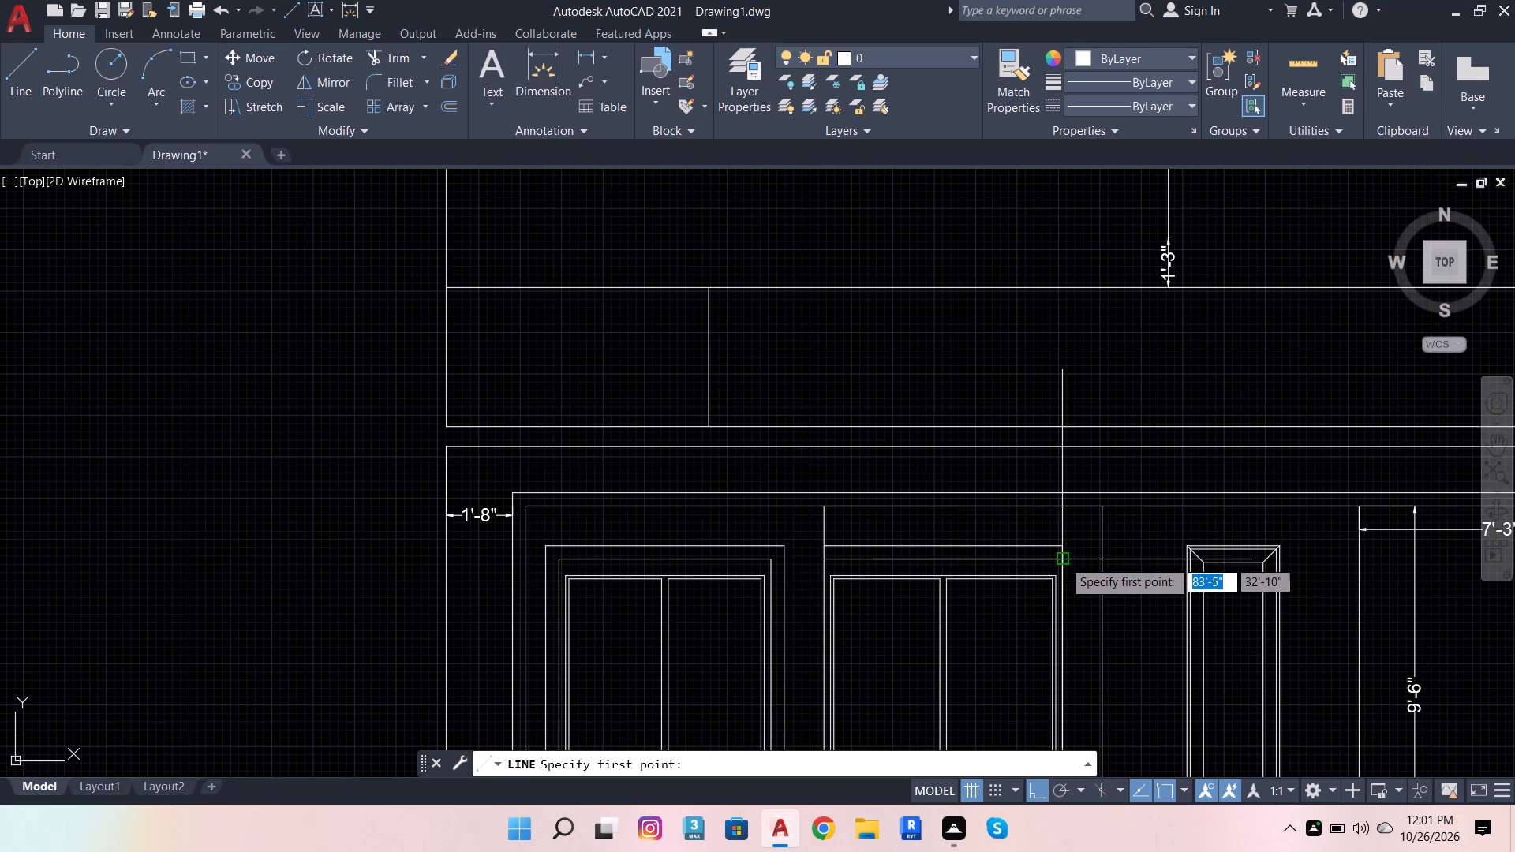
pyautogui.click(1004, 560)
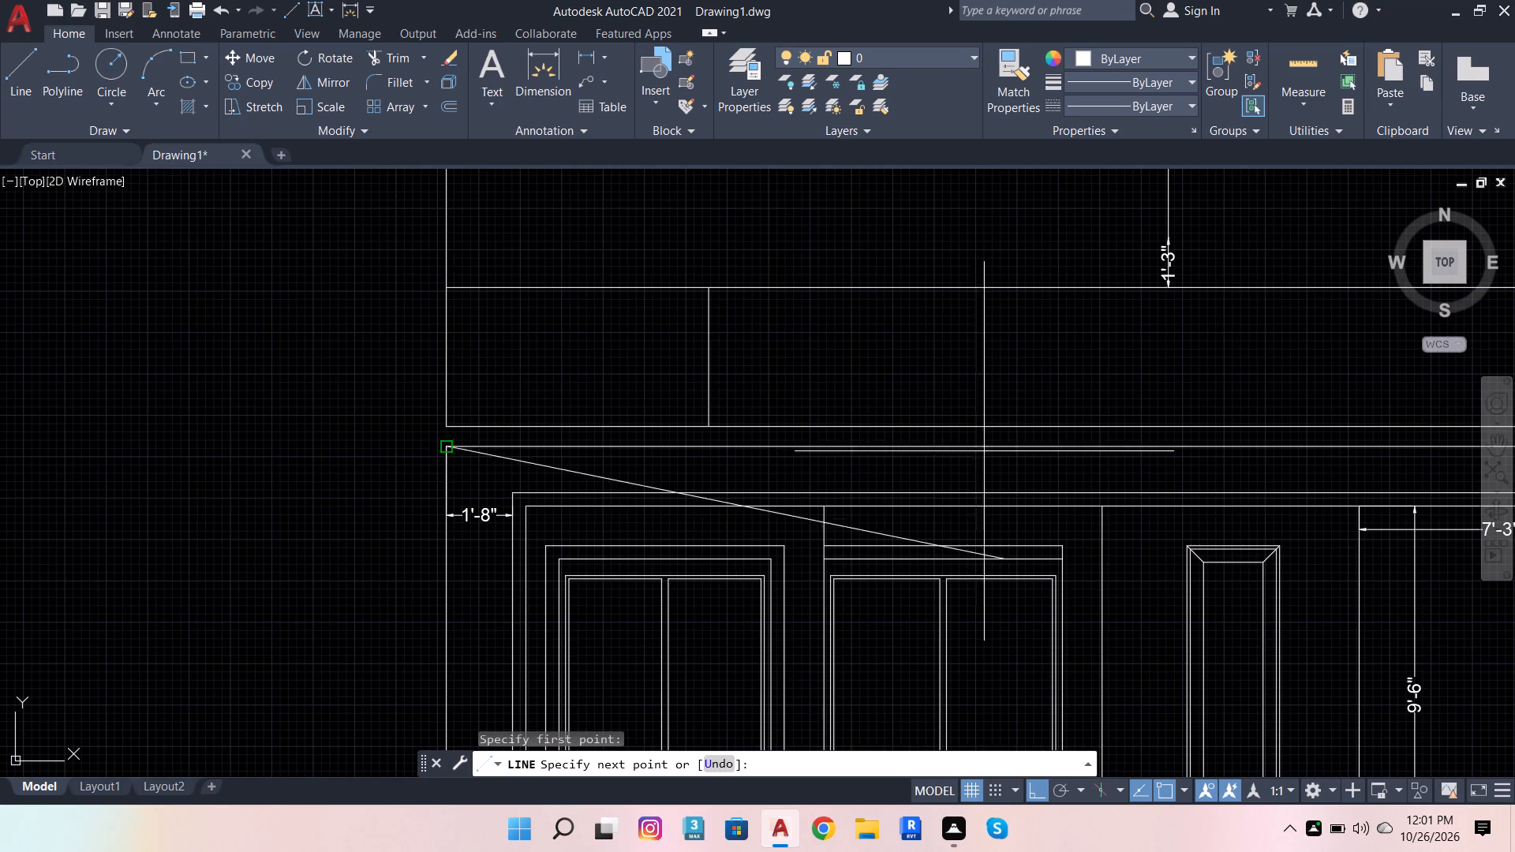
pyautogui.click(993, 269)
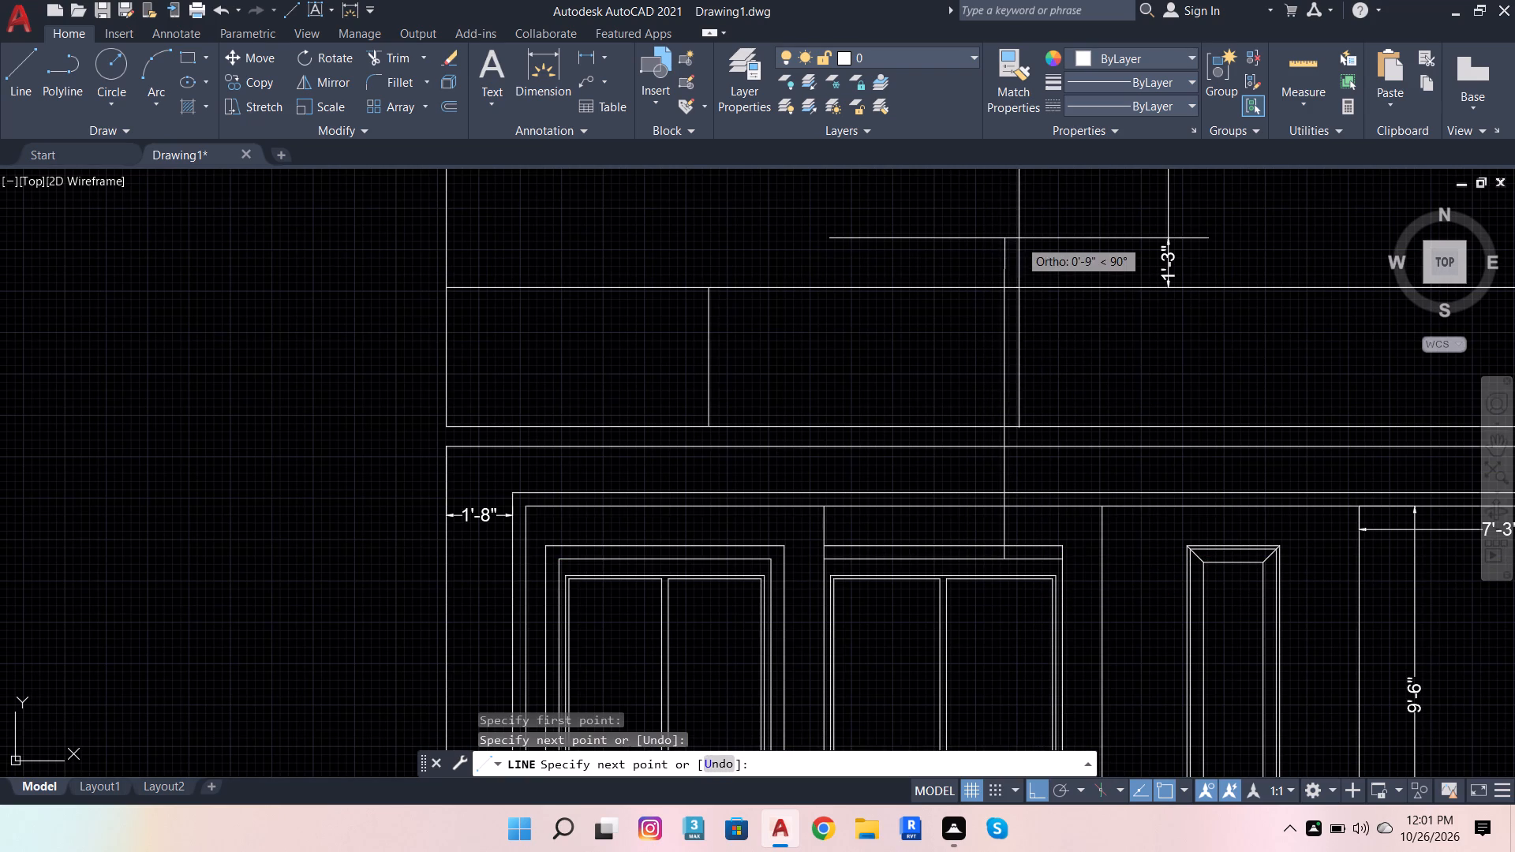
pyautogui.press('Escape')
# Trim the second vertical line to the band between the 1'-3" dimension's base line and the closely spaced lines, and erase its lower remainder.
pyautogui.click(399, 56)
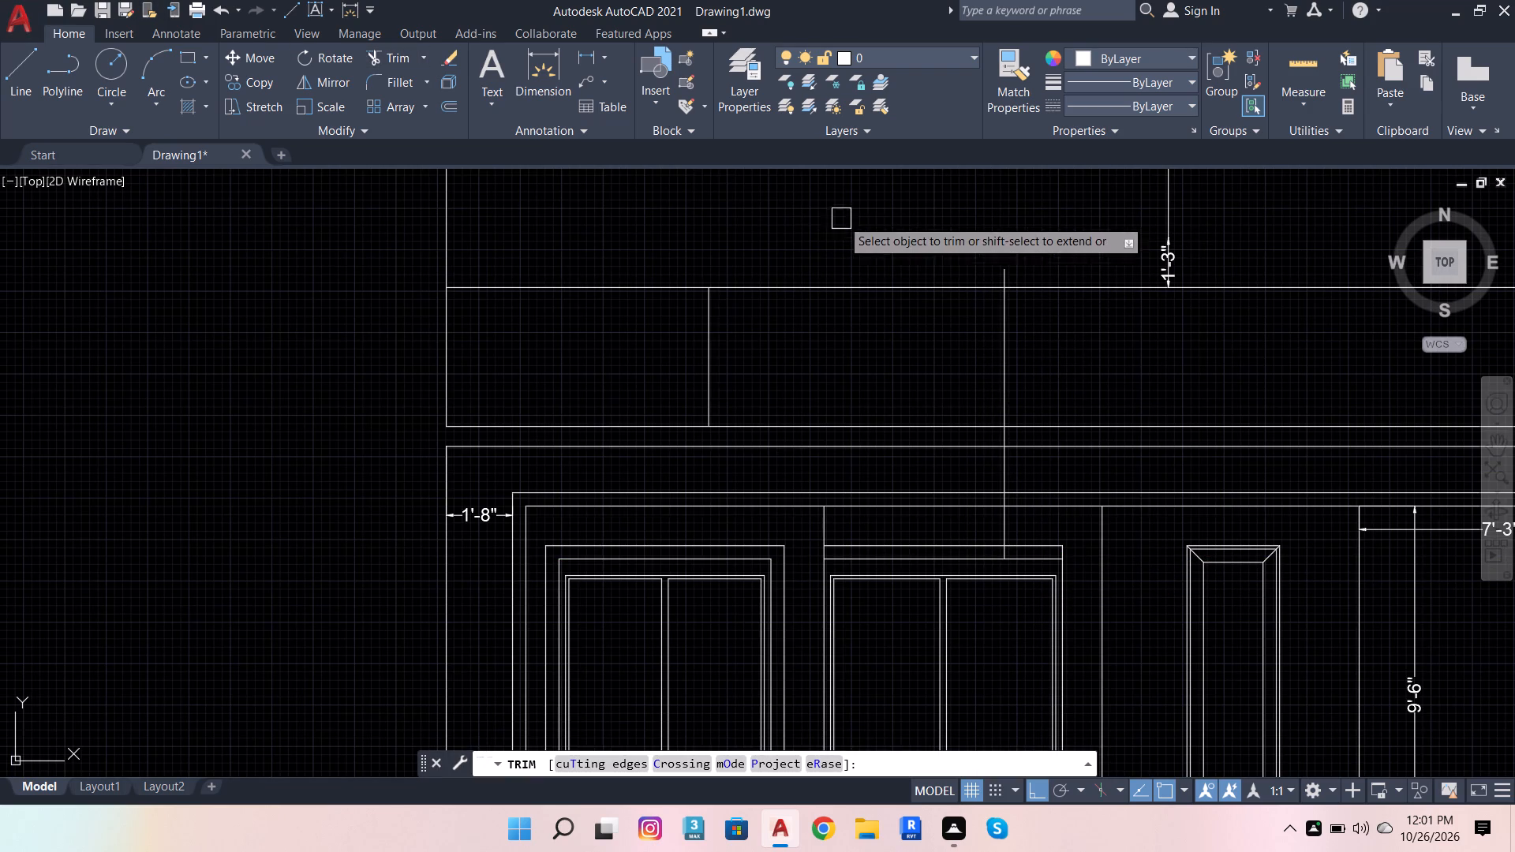
pyautogui.click(997, 262)
pyautogui.scroll(3, 1013, 432)
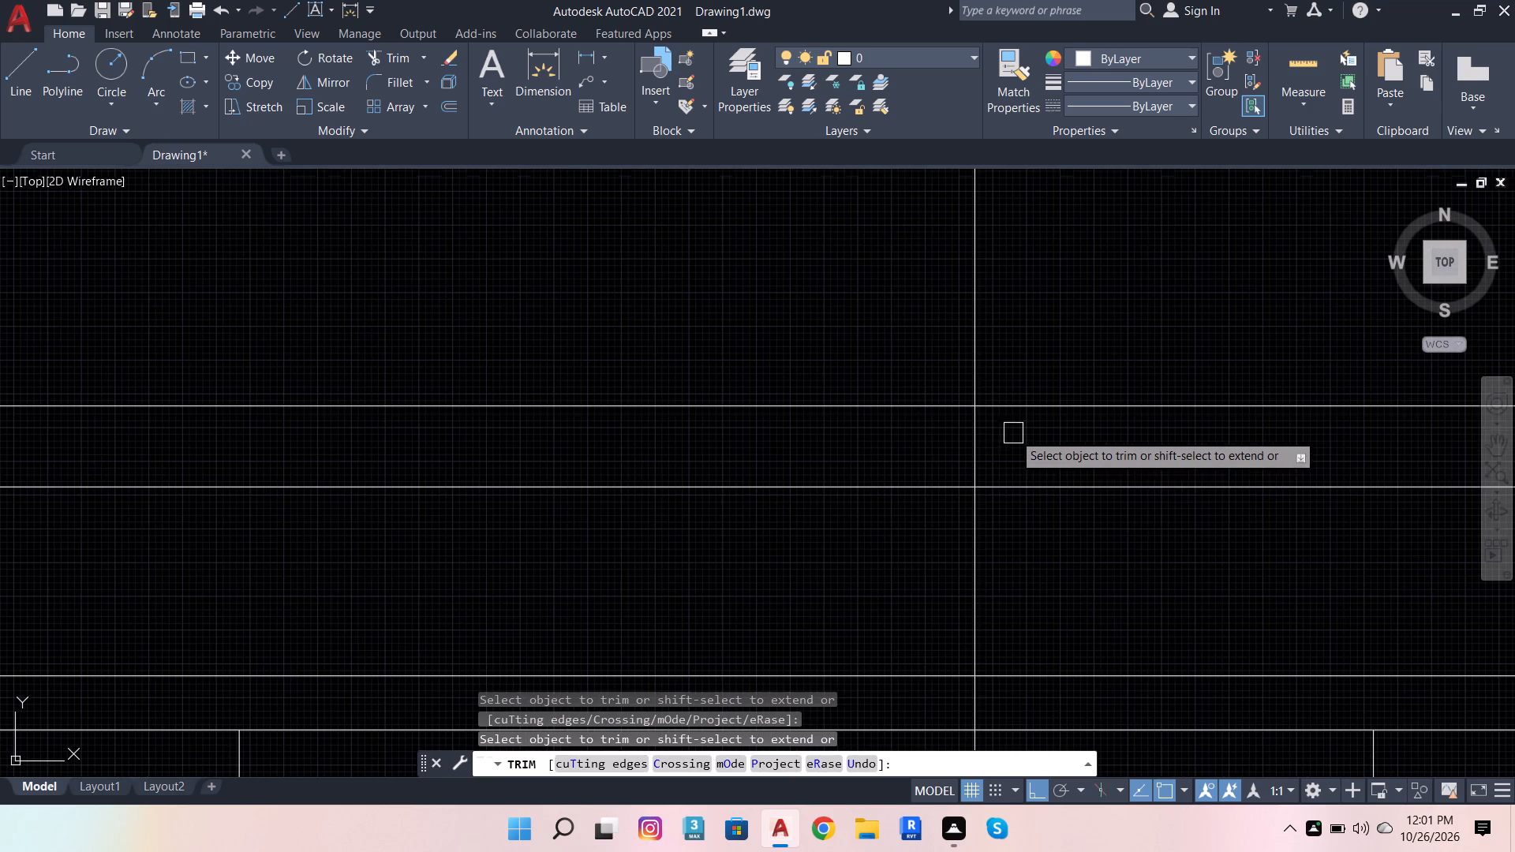
pyautogui.click(982, 439)
pyautogui.press('Escape')
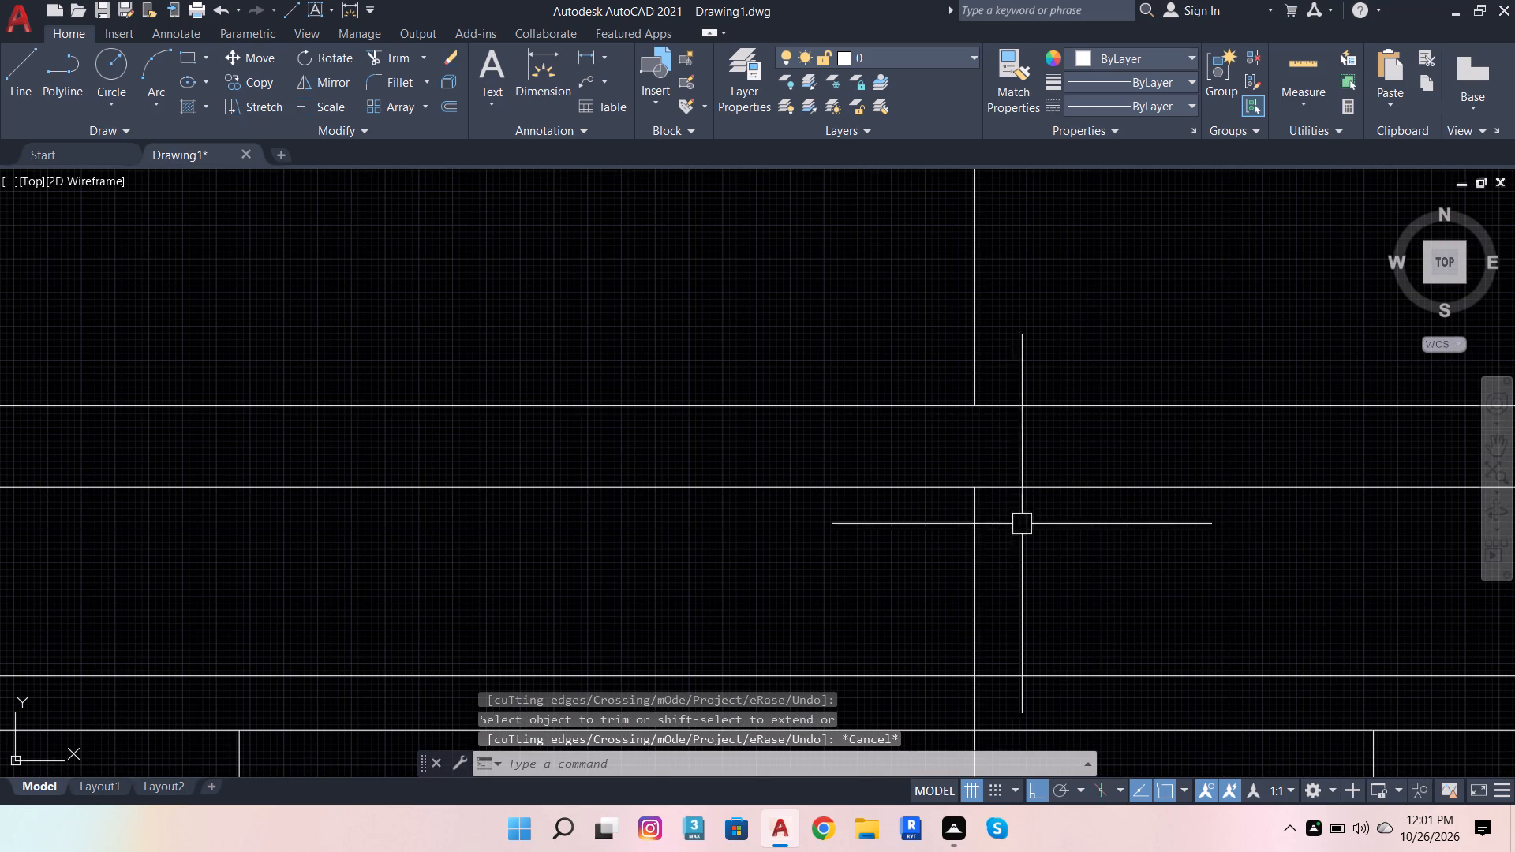
pyautogui.click(1003, 538)
pyautogui.click(945, 546)
pyautogui.hotkey('shift', 'Delete')
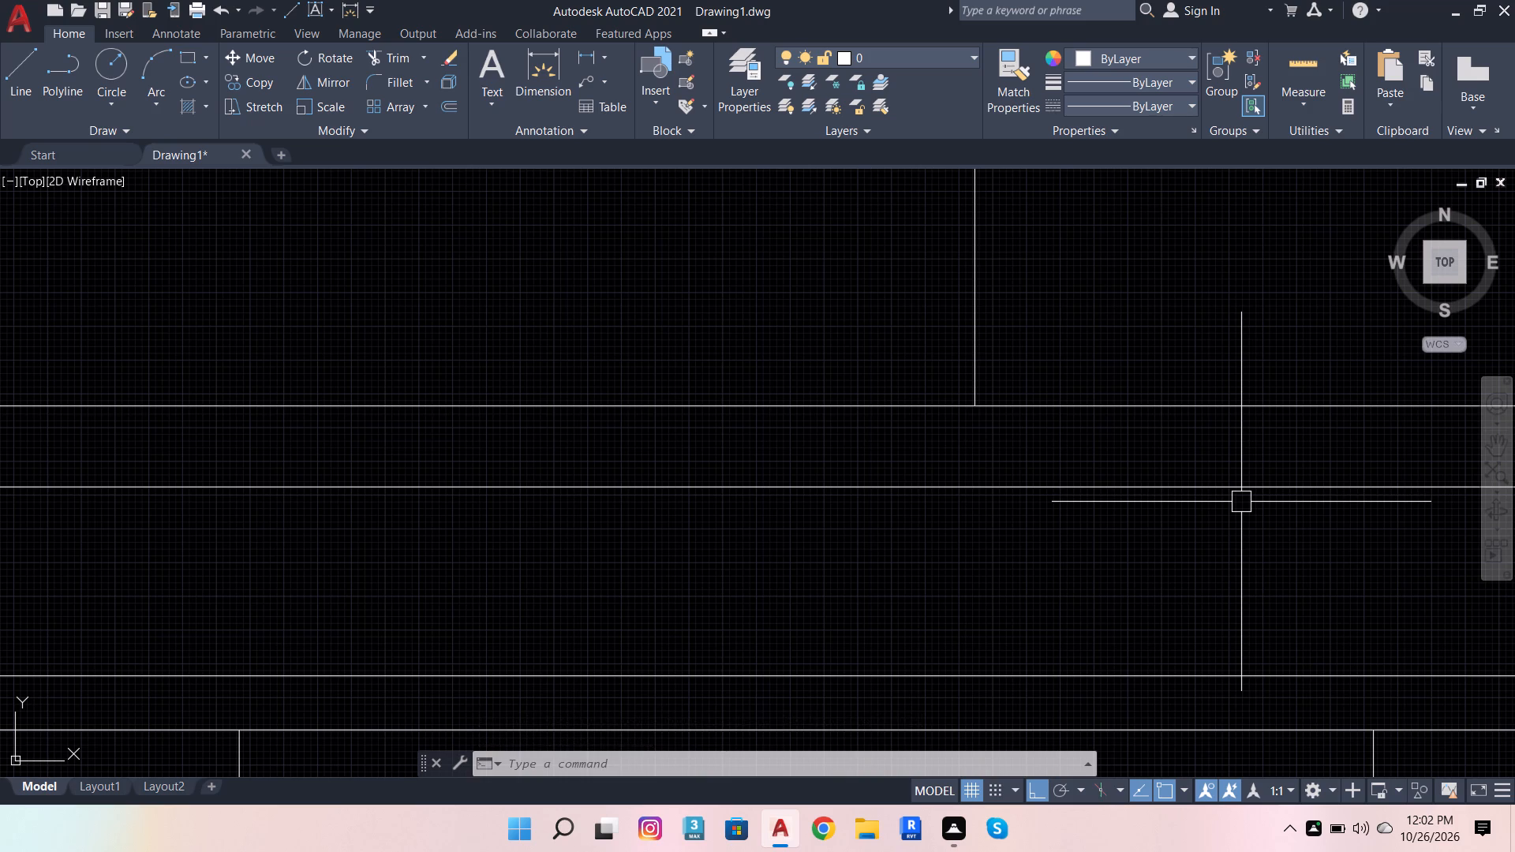
pyautogui.press('Escape')
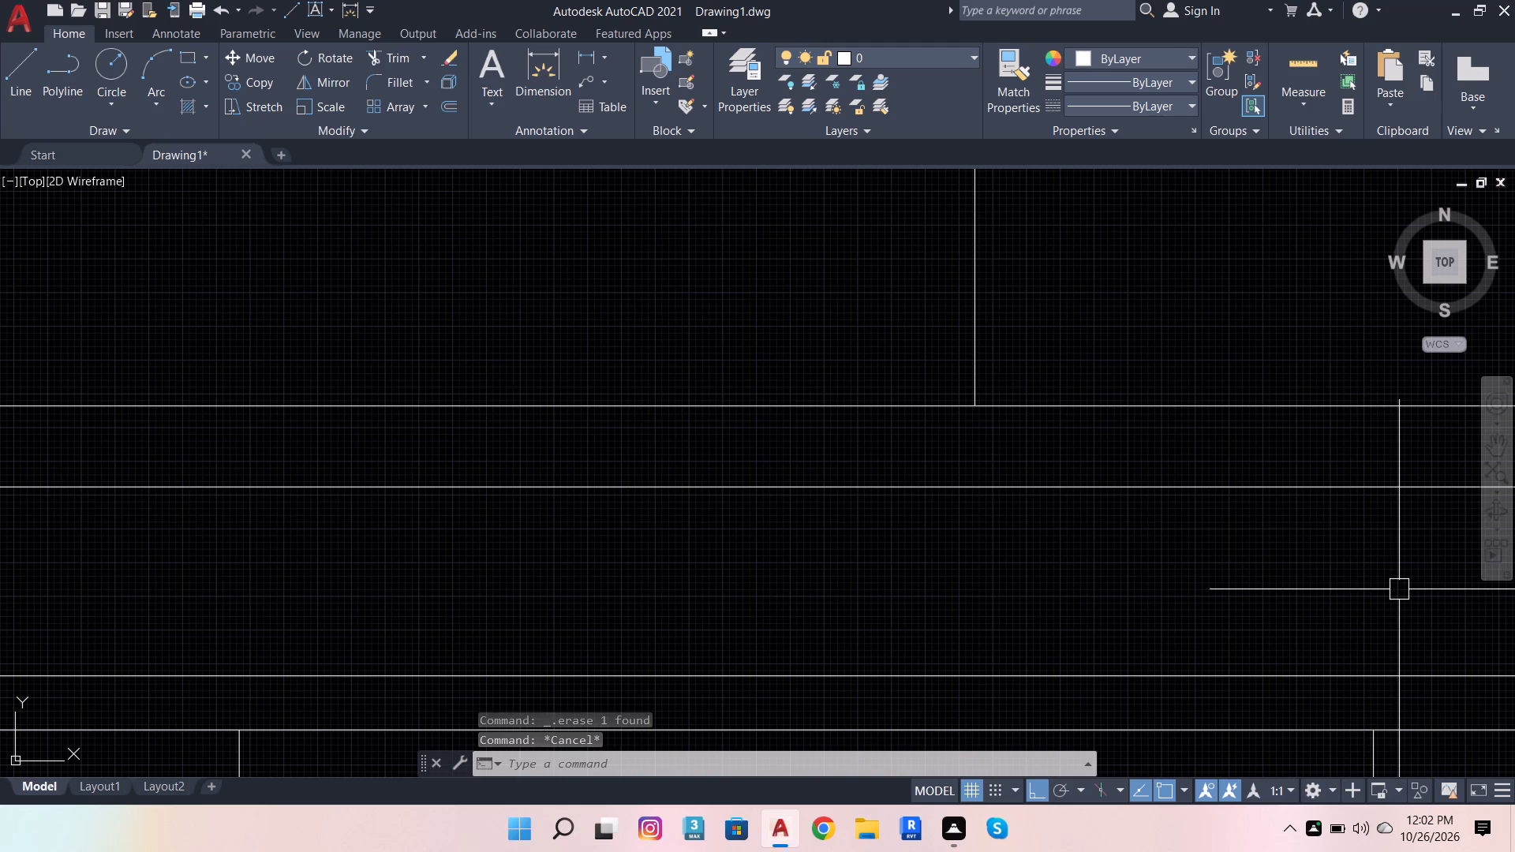
# Dimension 3' upward from the lower end of the second vertical line, placing the dimension on the line.
pyautogui.scroll(-2, 1020, 851)
pyautogui.scroll(-3, 1014, 661)
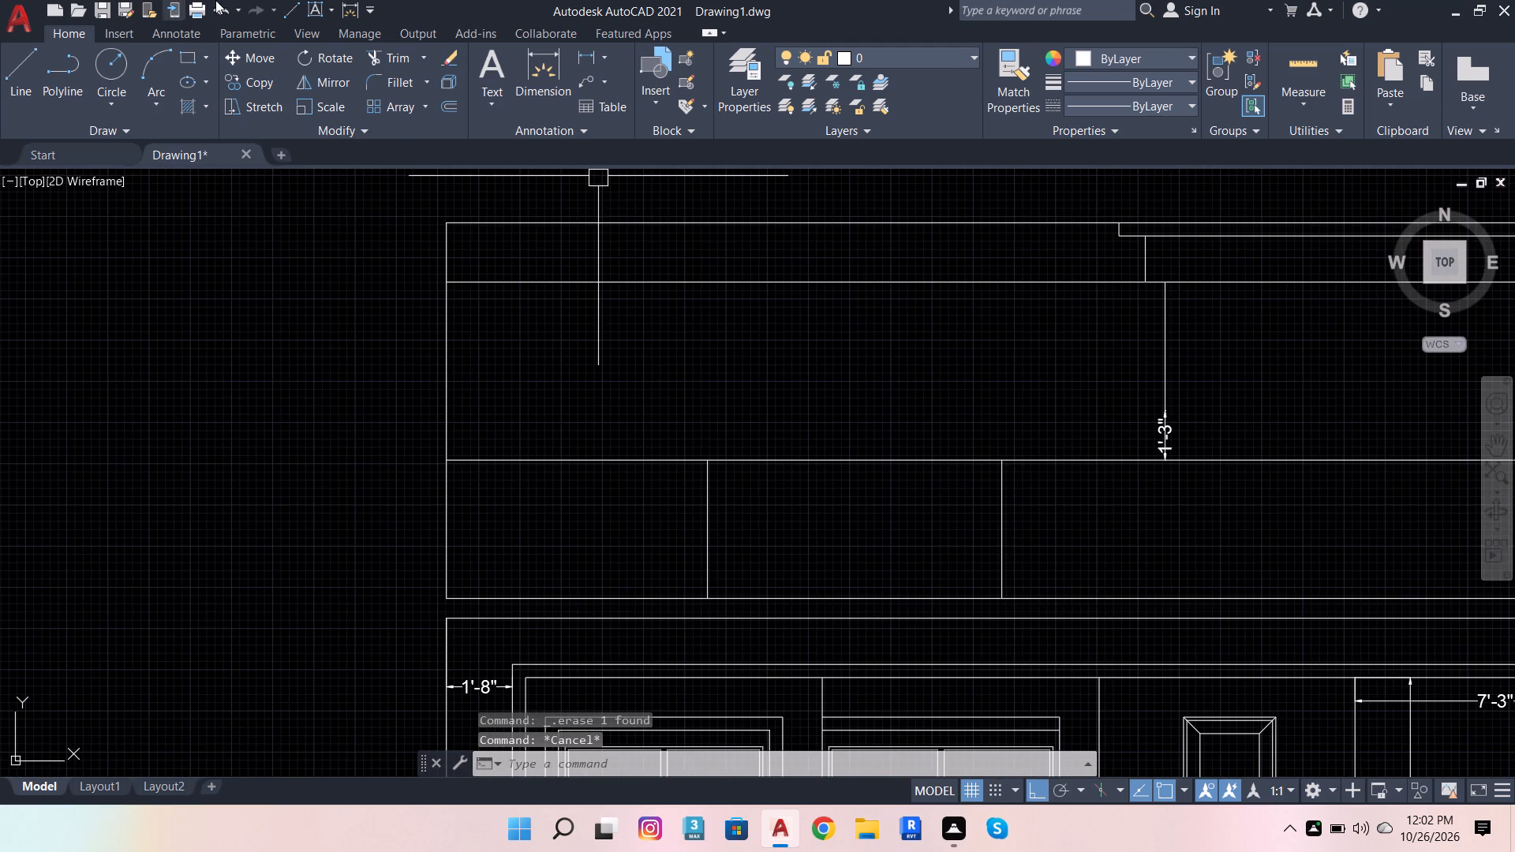
pyautogui.press('Escape')
pyautogui.click(549, 94)
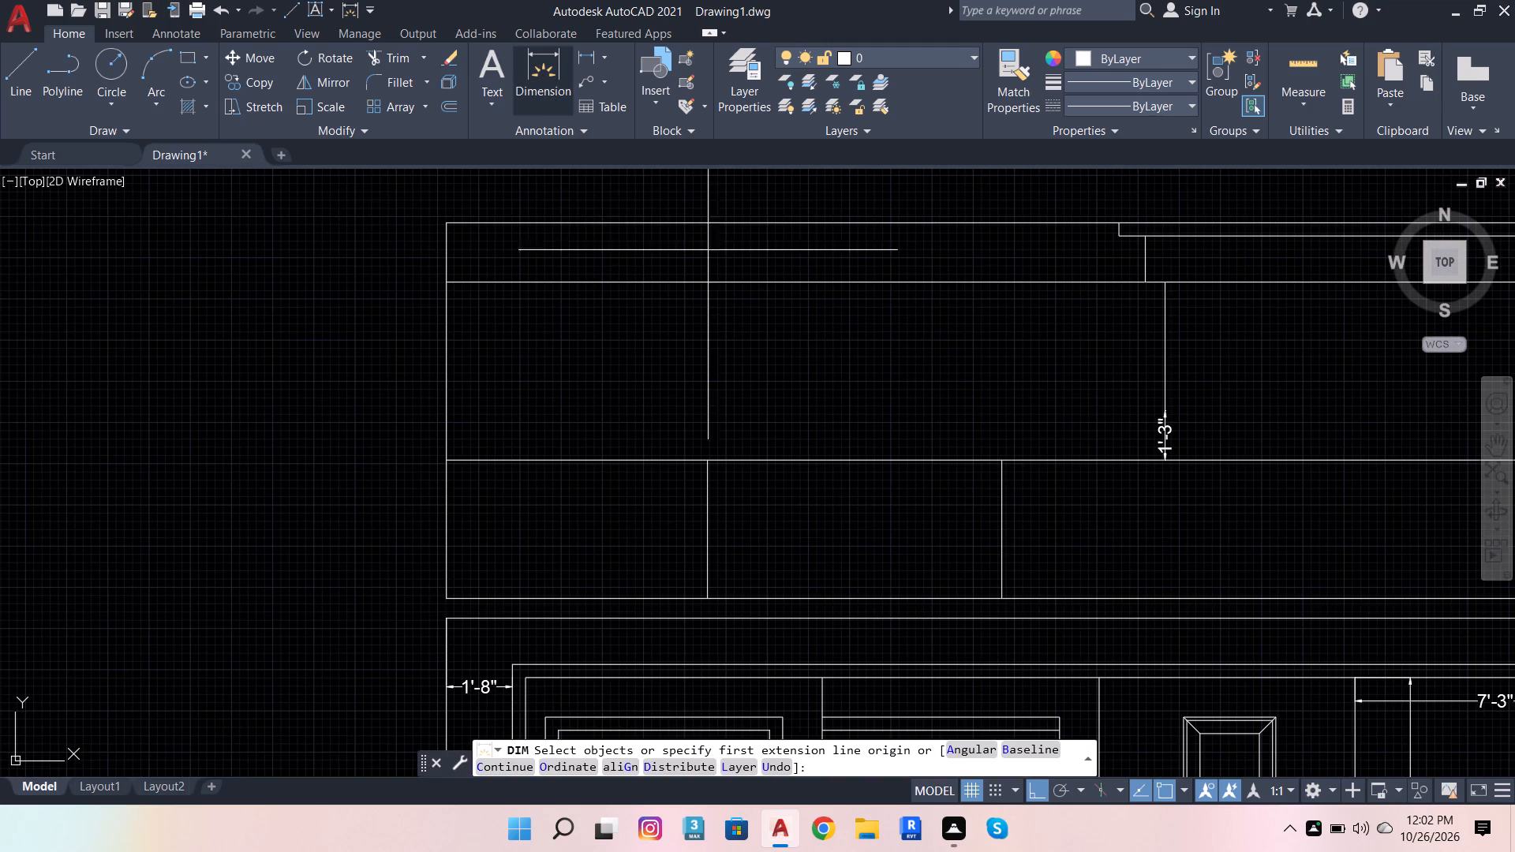
pyautogui.click(1006, 593)
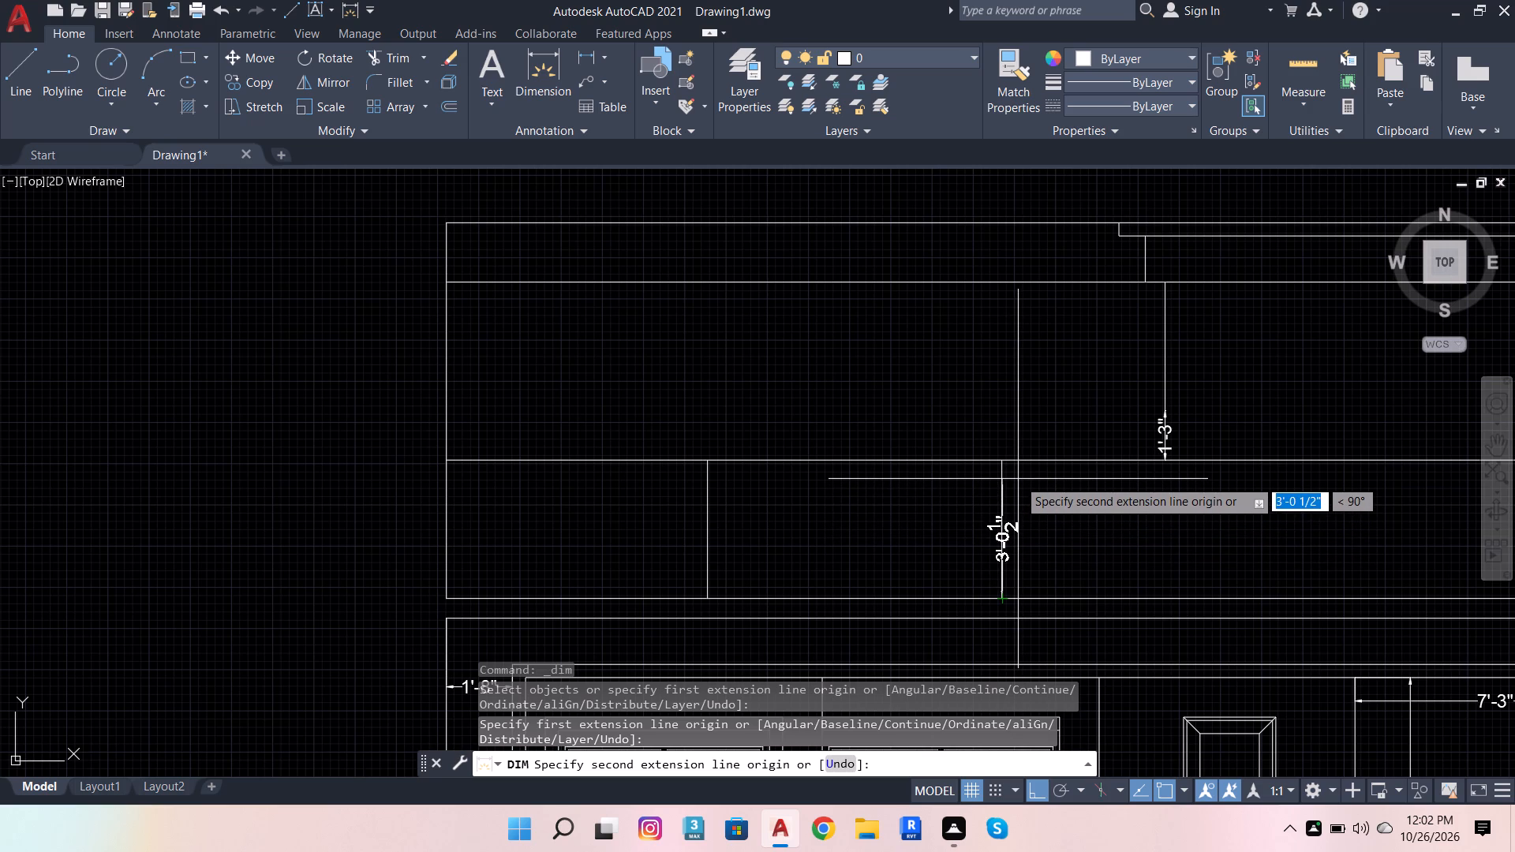
pyautogui.write("3'")
pyautogui.press('Return')
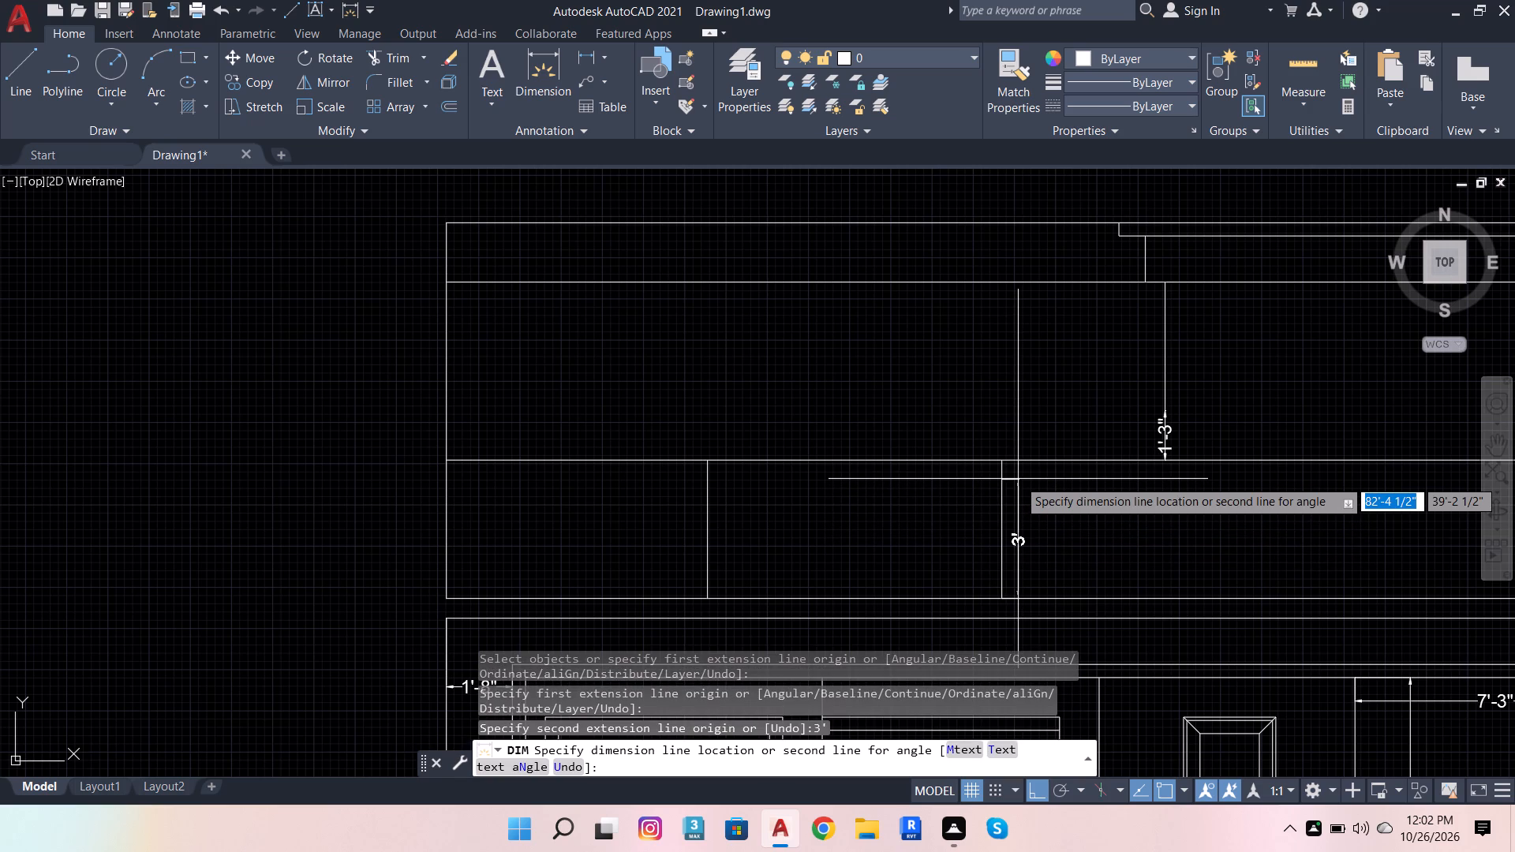
pyautogui.scroll(4, 1004, 476)
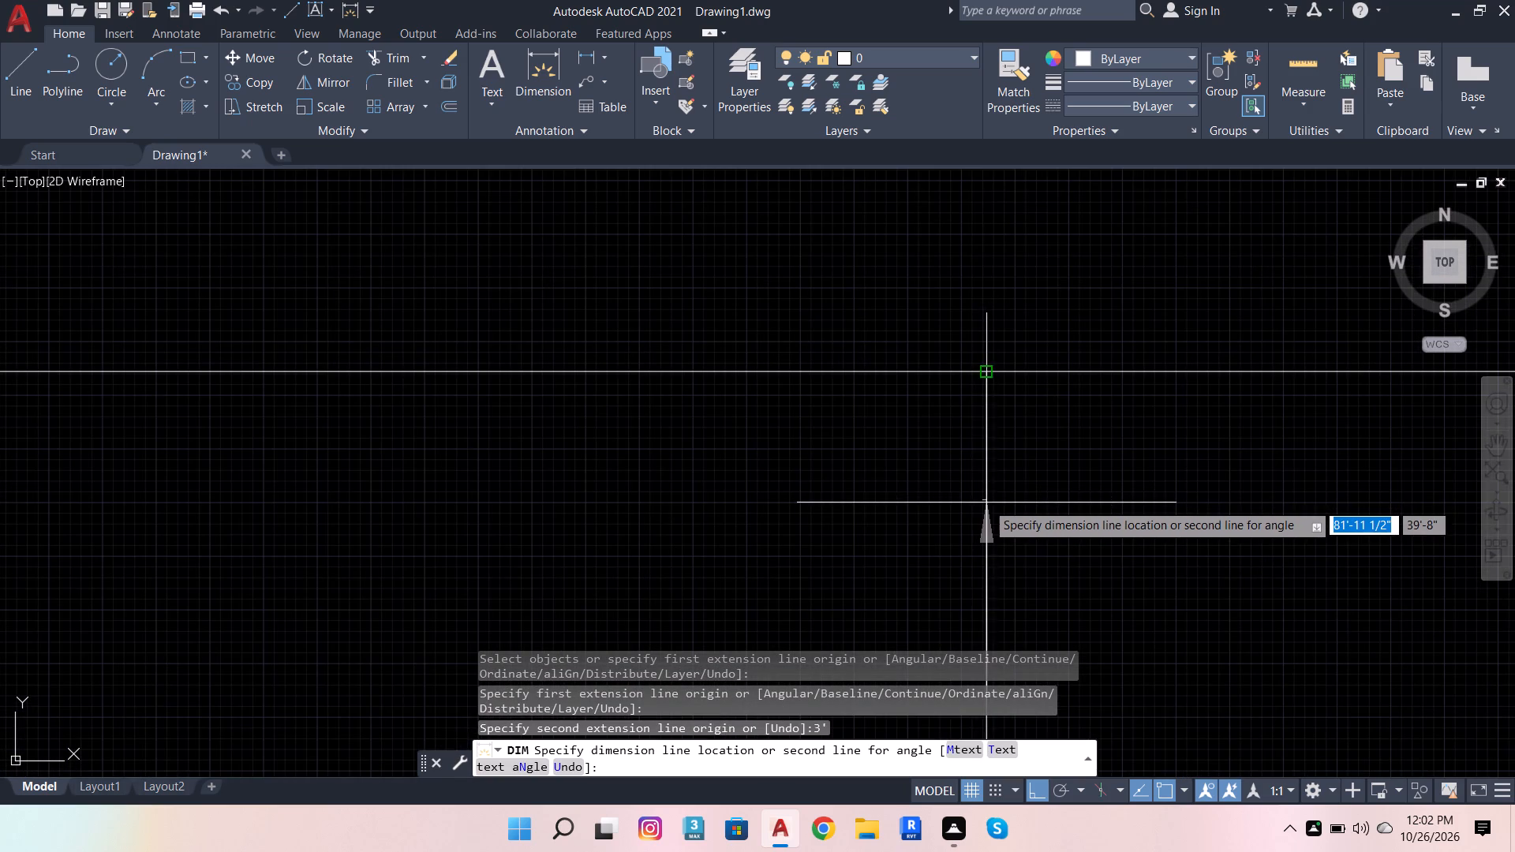
pyautogui.scroll(3, 986, 503)
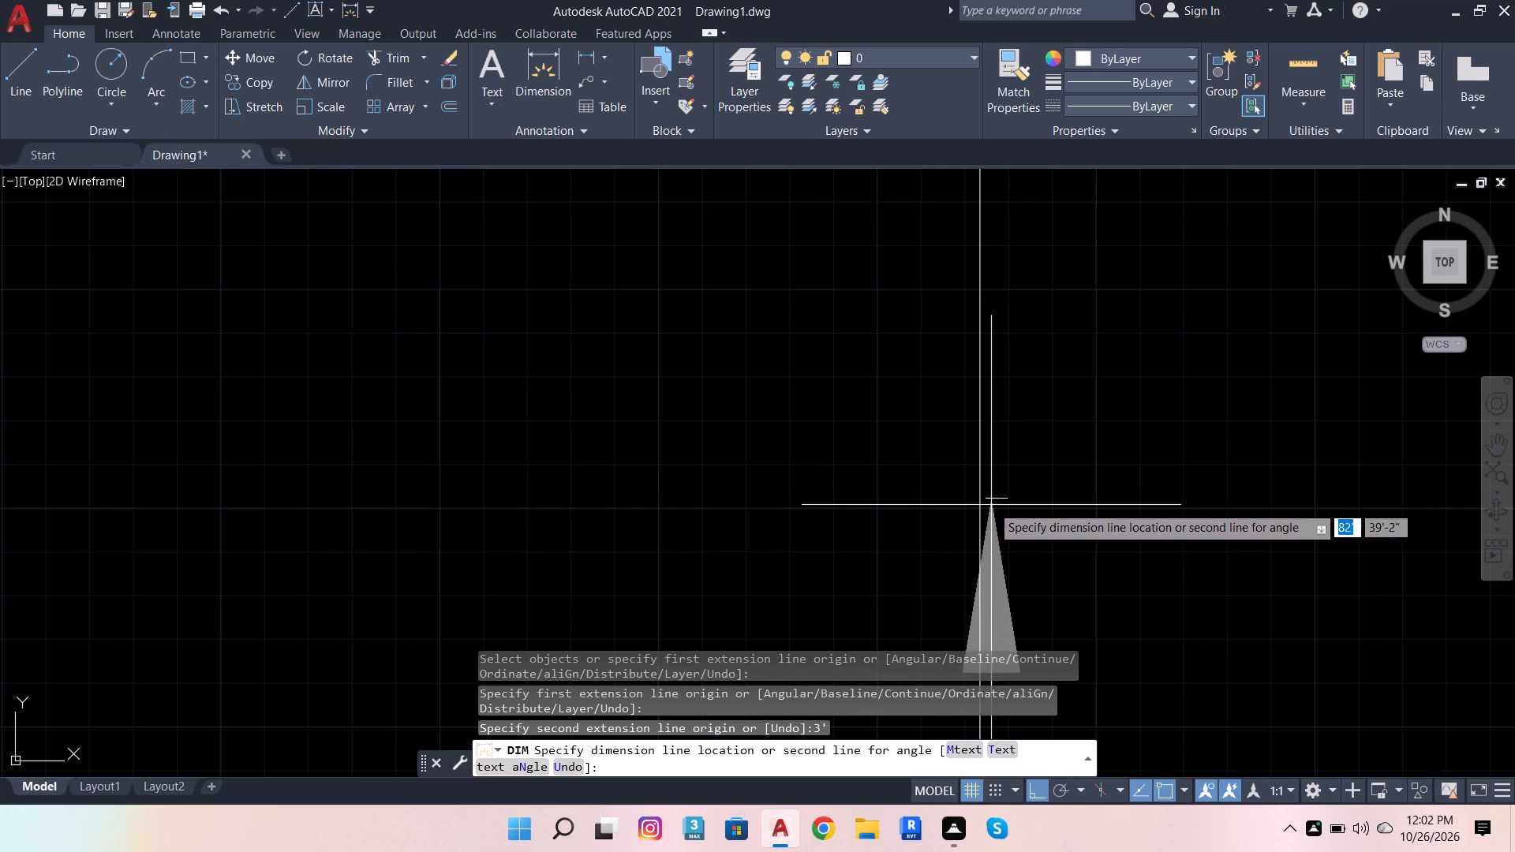
pyautogui.click(991, 505)
pyautogui.scroll(-3, 1046, 486)
pyautogui.press('Escape')
pyautogui.scroll(-2, 1079, 514)
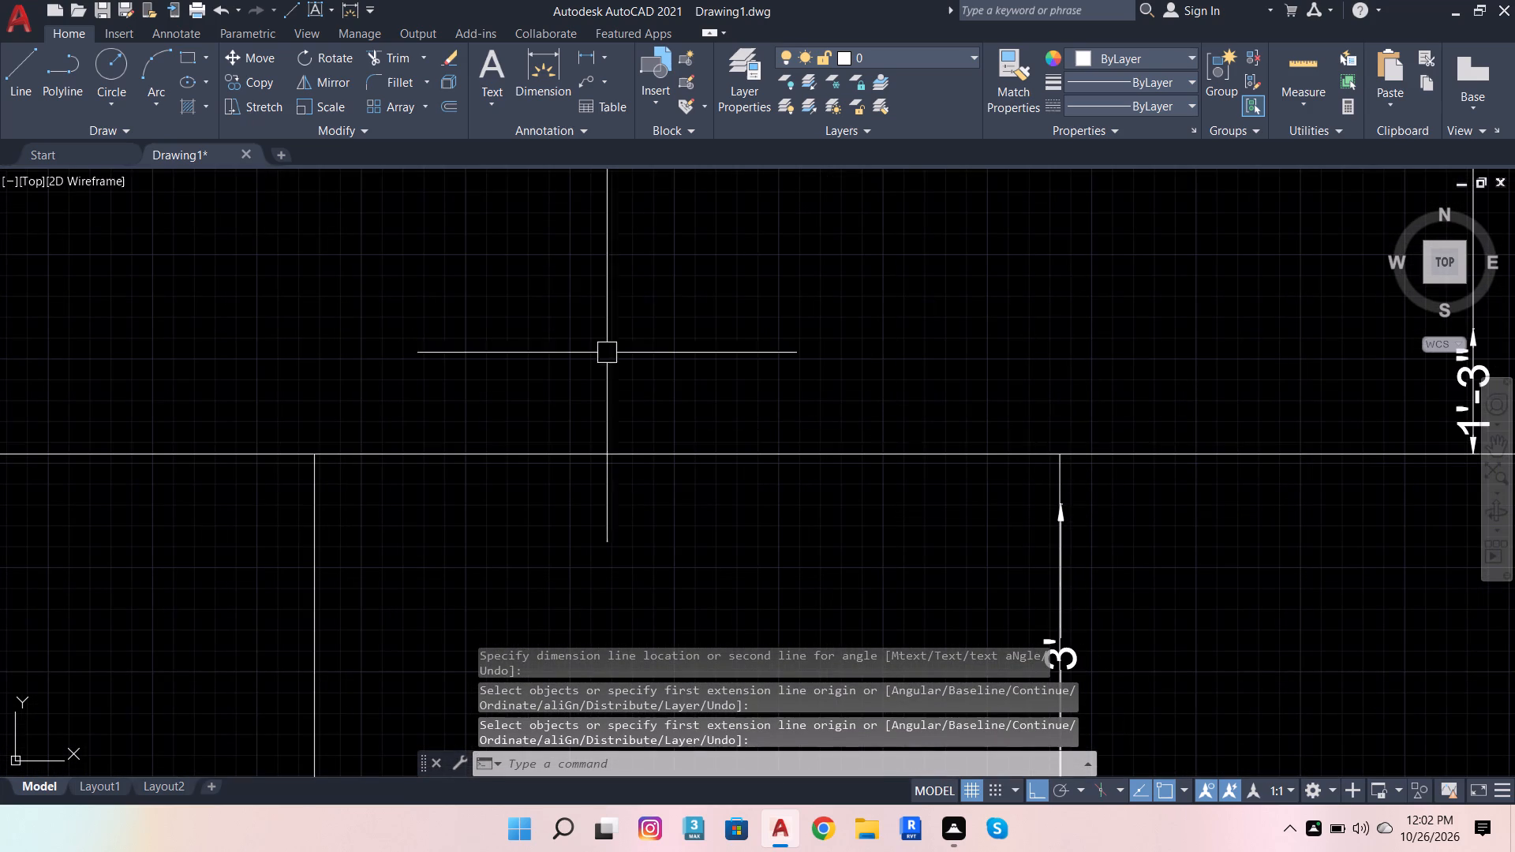
# Draw a horizontal line leftward from the top of the 3' dimension and trim its overhang at the first vertical line.
pyautogui.click(28, 62)
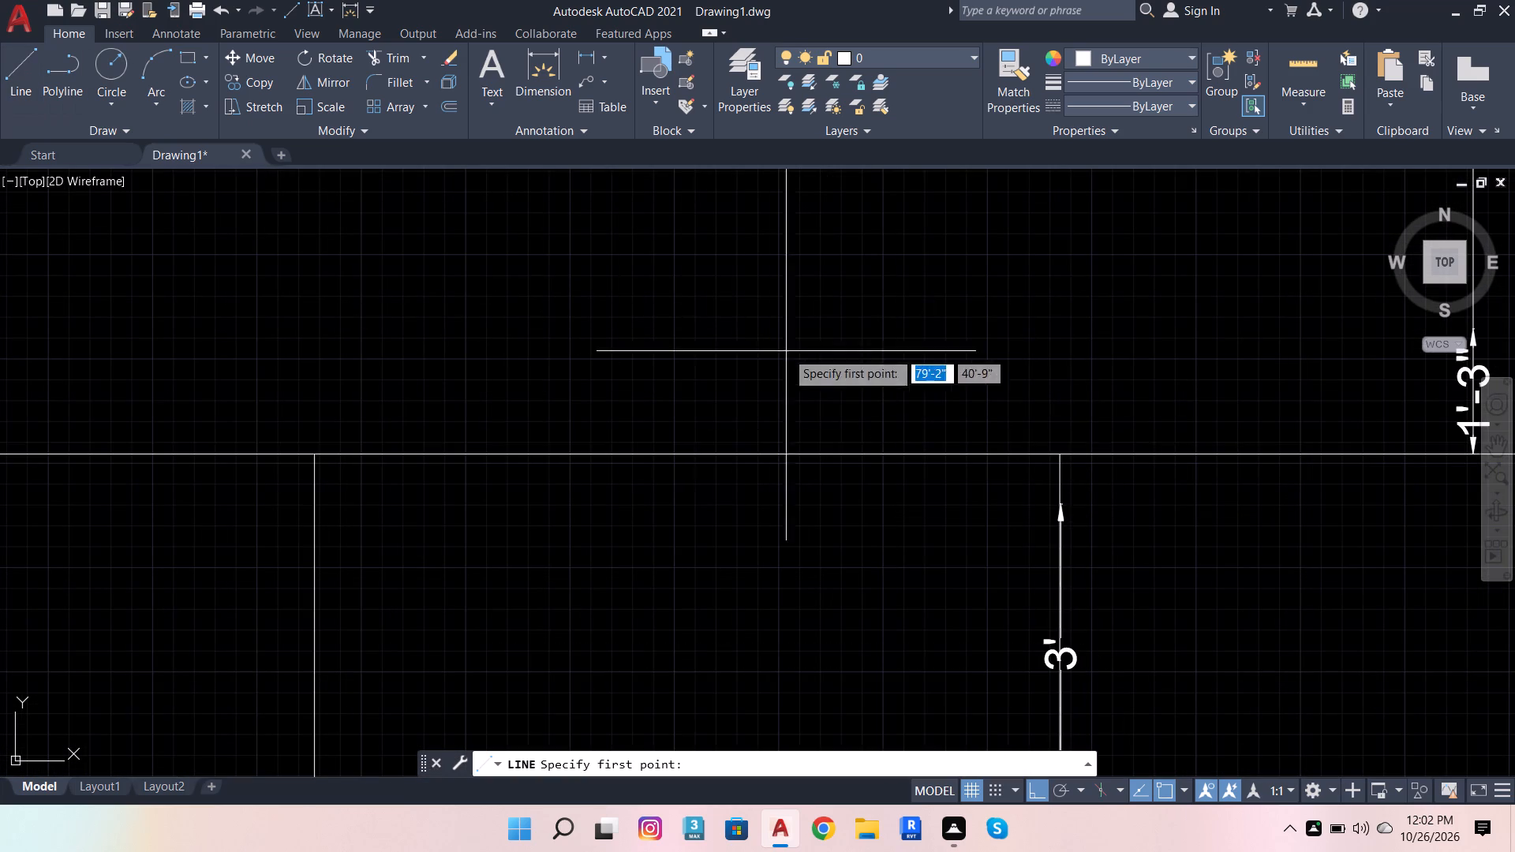
pyautogui.scroll(3, 1002, 498)
pyautogui.click(1195, 514)
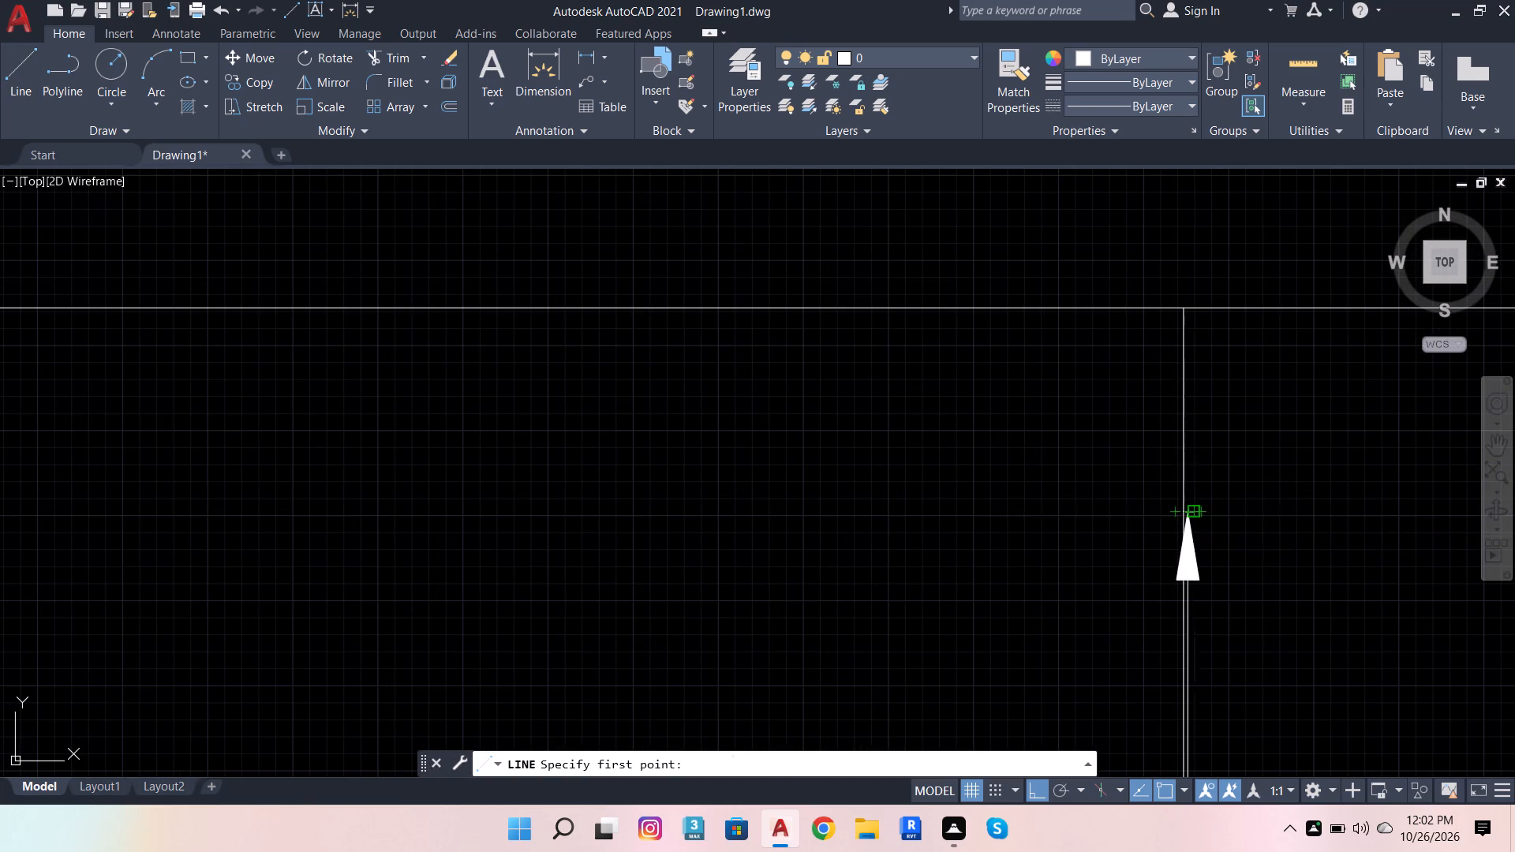
pyautogui.scroll(-5, 1280, 491)
pyautogui.scroll(1, 945, 519)
pyautogui.click(945, 519)
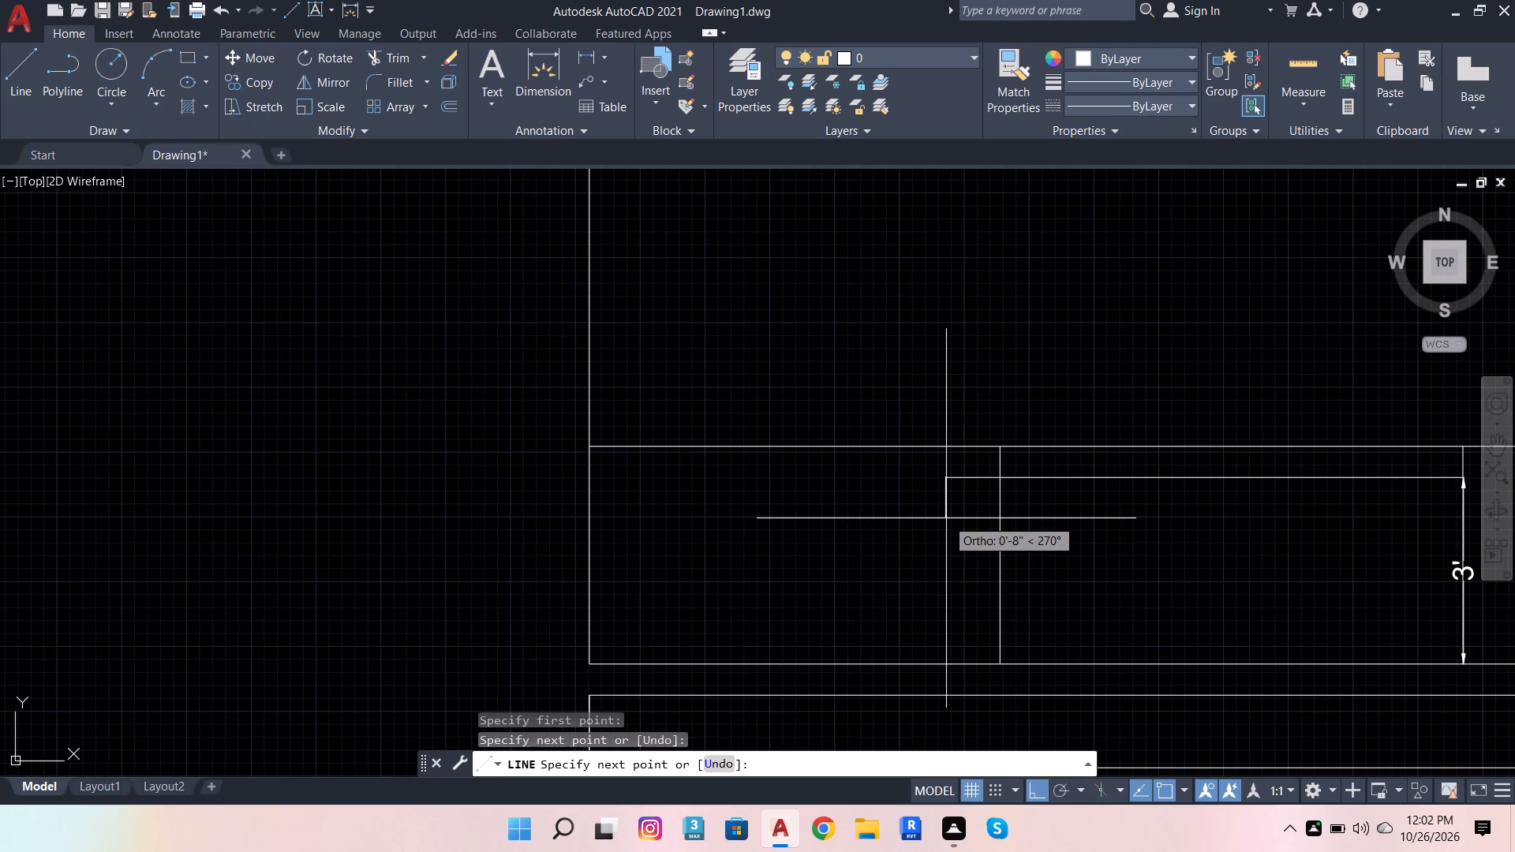
pyautogui.press('Escape')
pyautogui.press('Escape')
pyautogui.click(402, 63)
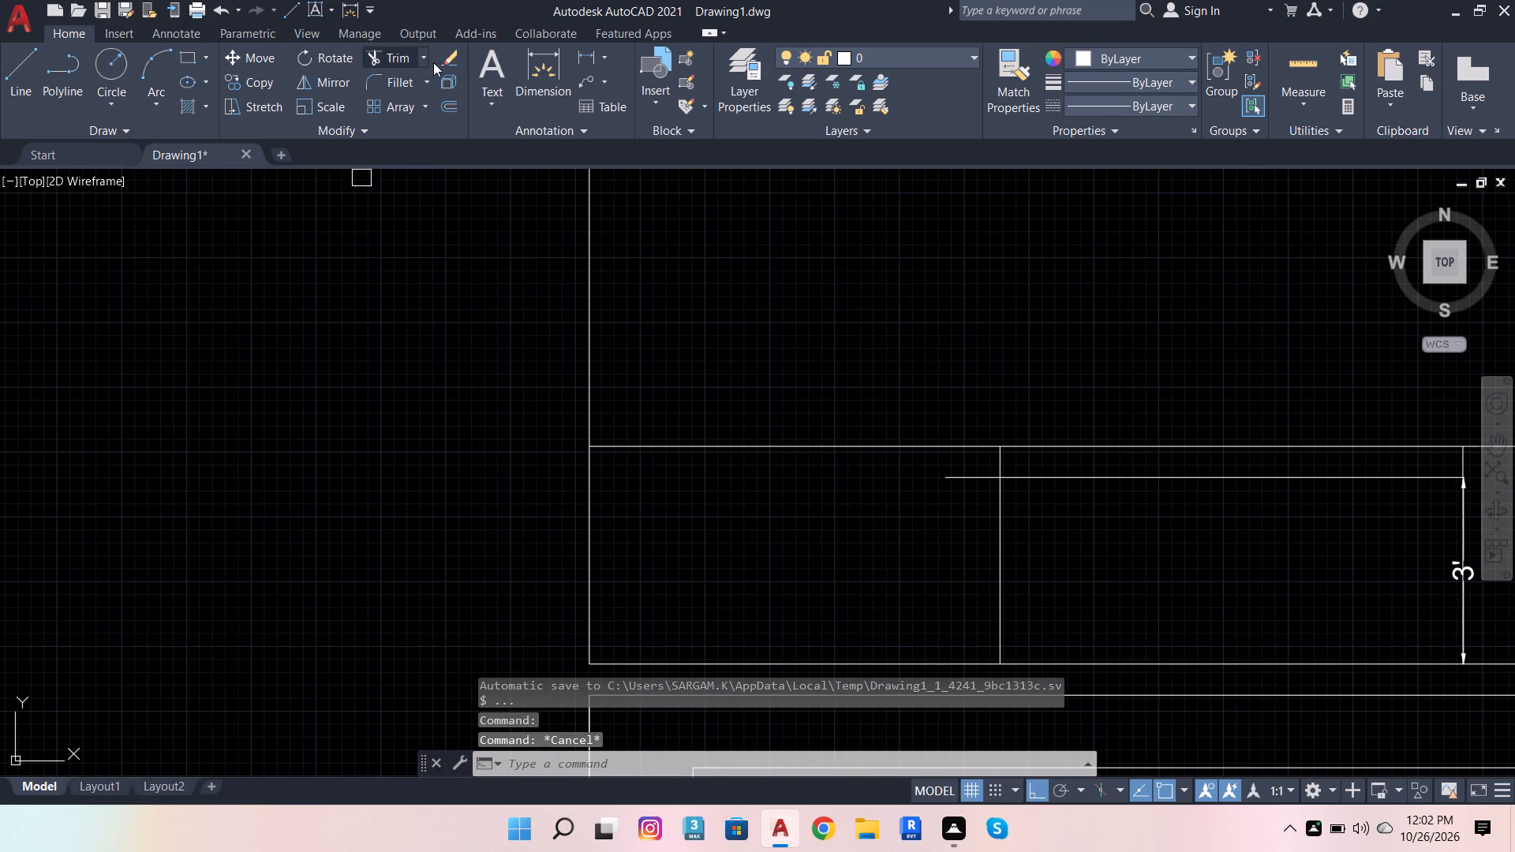
pyautogui.click(966, 484)
# Turn Ortho off and draw a sloped line about 7'-6" long from the 3' dimension's top to the first vertical line's upper end.
pyautogui.scroll(-2, 760, 542)
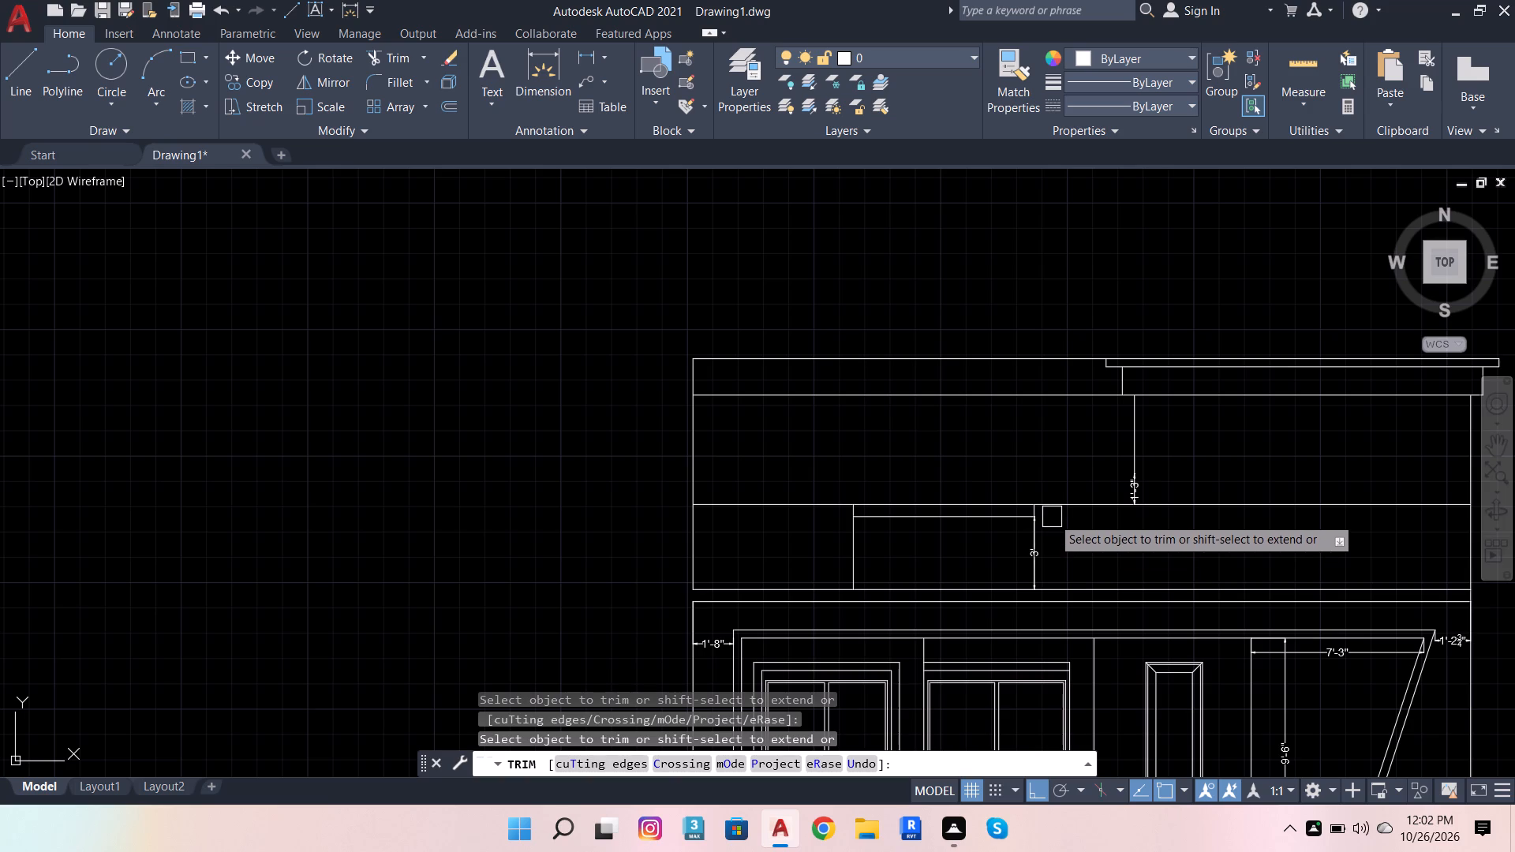
pyautogui.scroll(-1, 1090, 565)
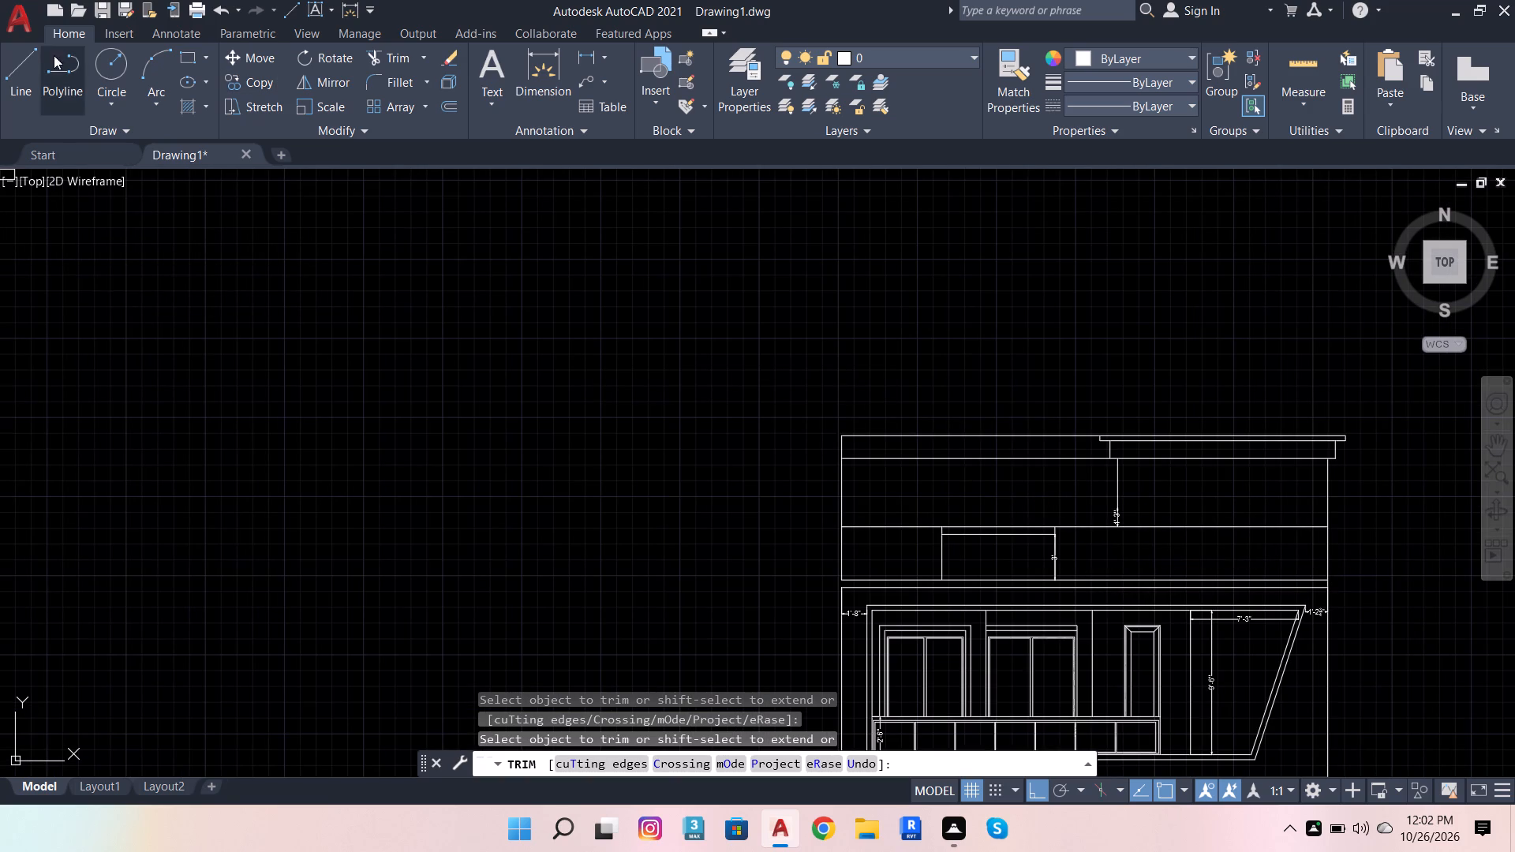
pyautogui.click(36, 60)
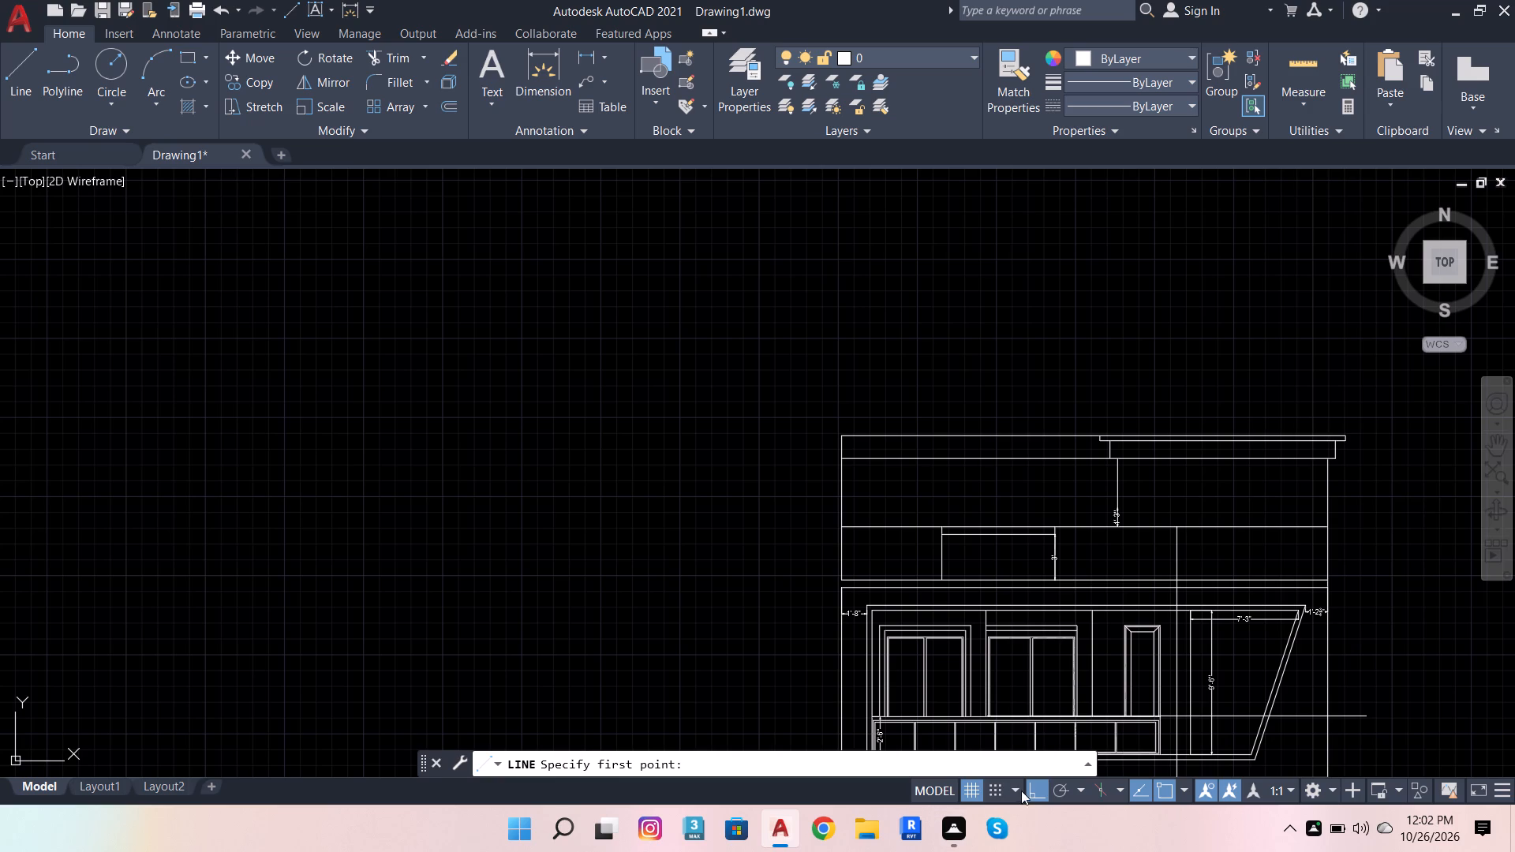
pyautogui.click(1042, 789)
pyautogui.scroll(4, 1059, 529)
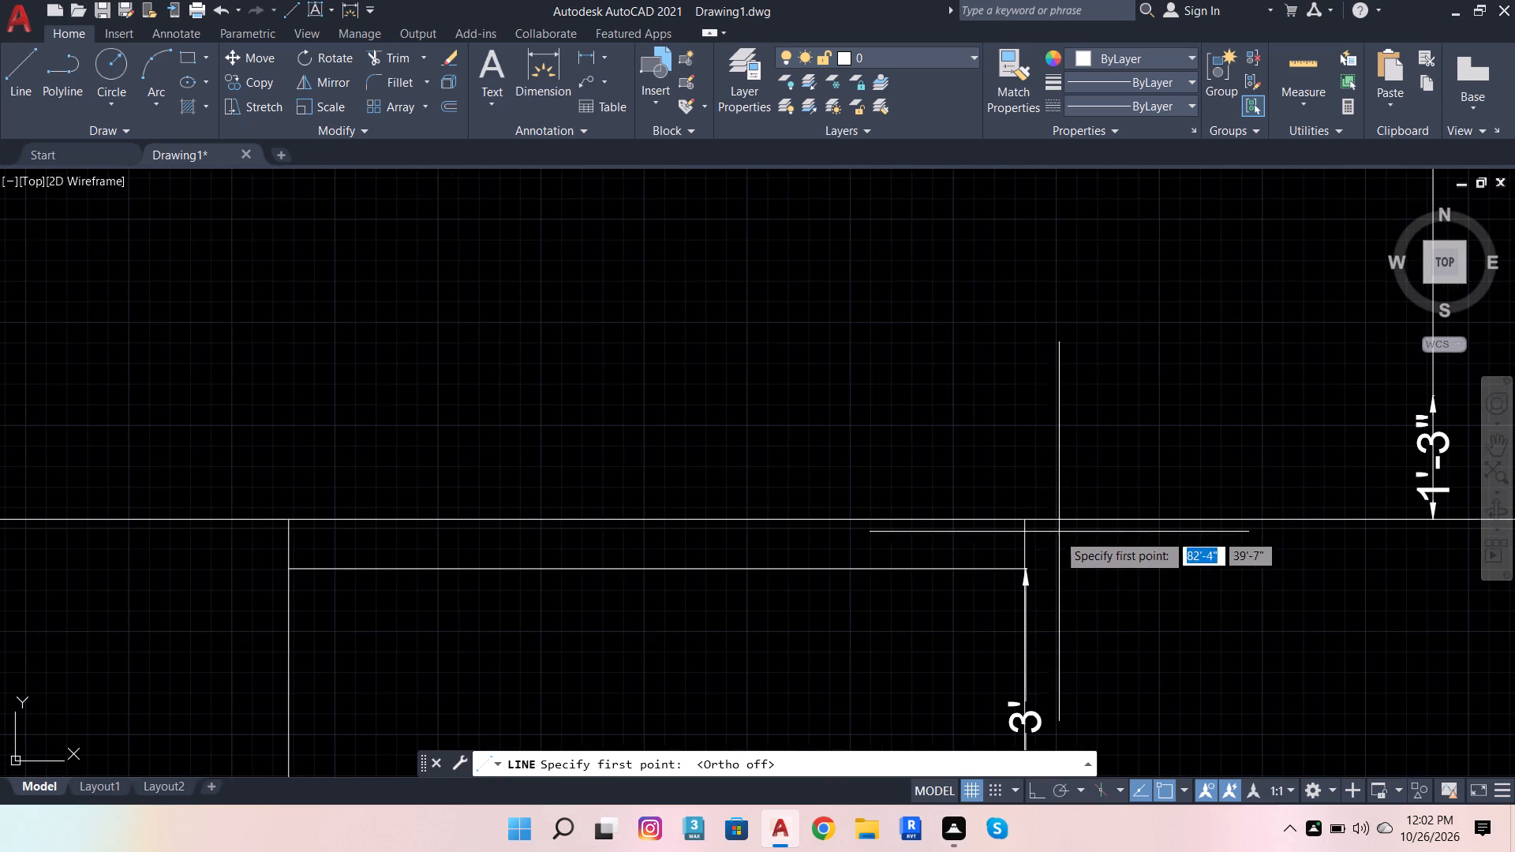
pyautogui.click(1031, 566)
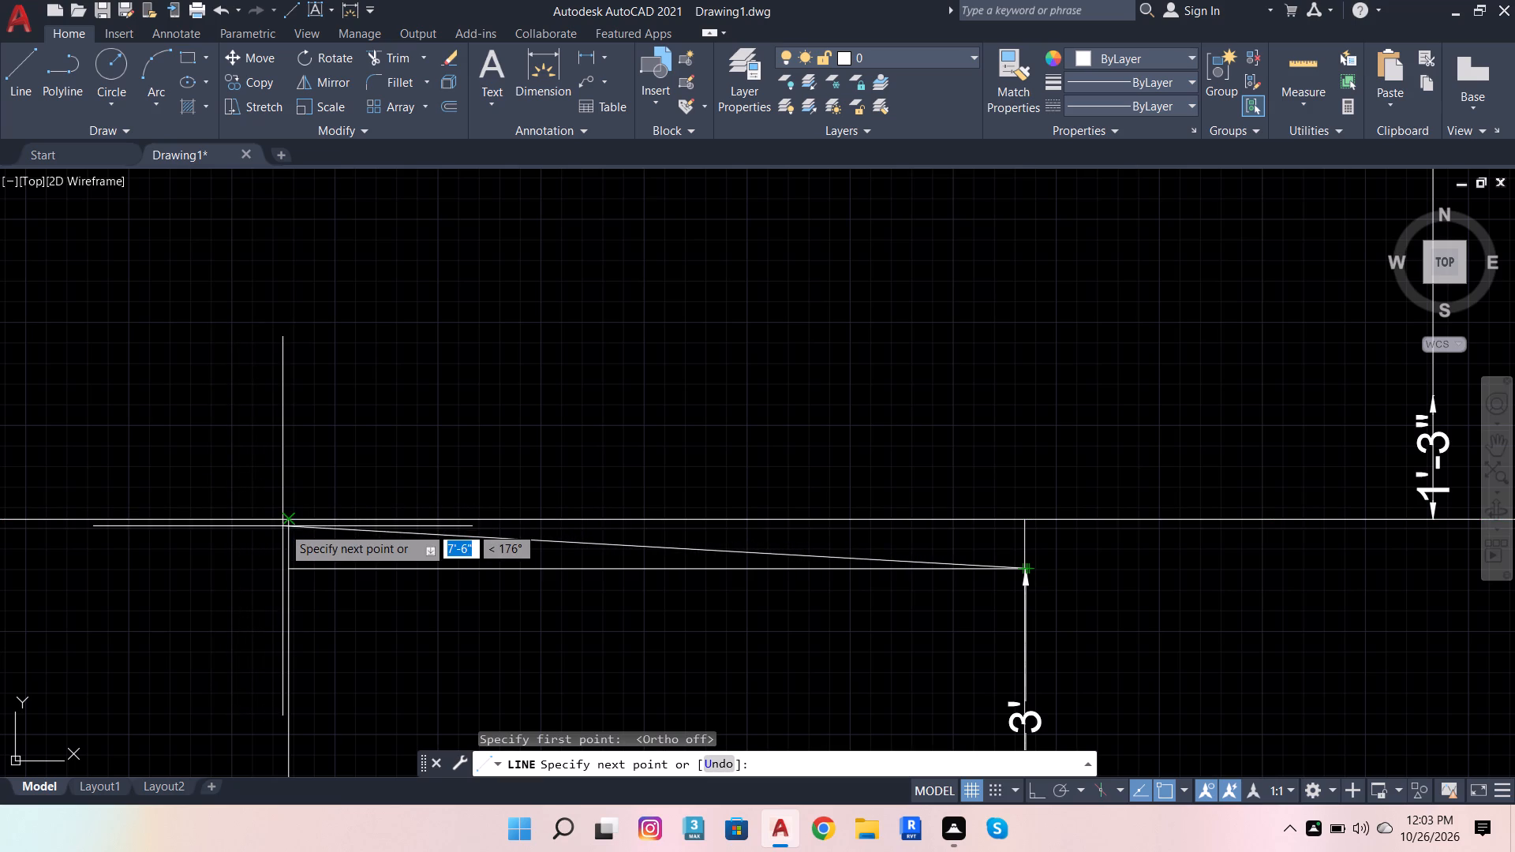
pyautogui.click(285, 520)
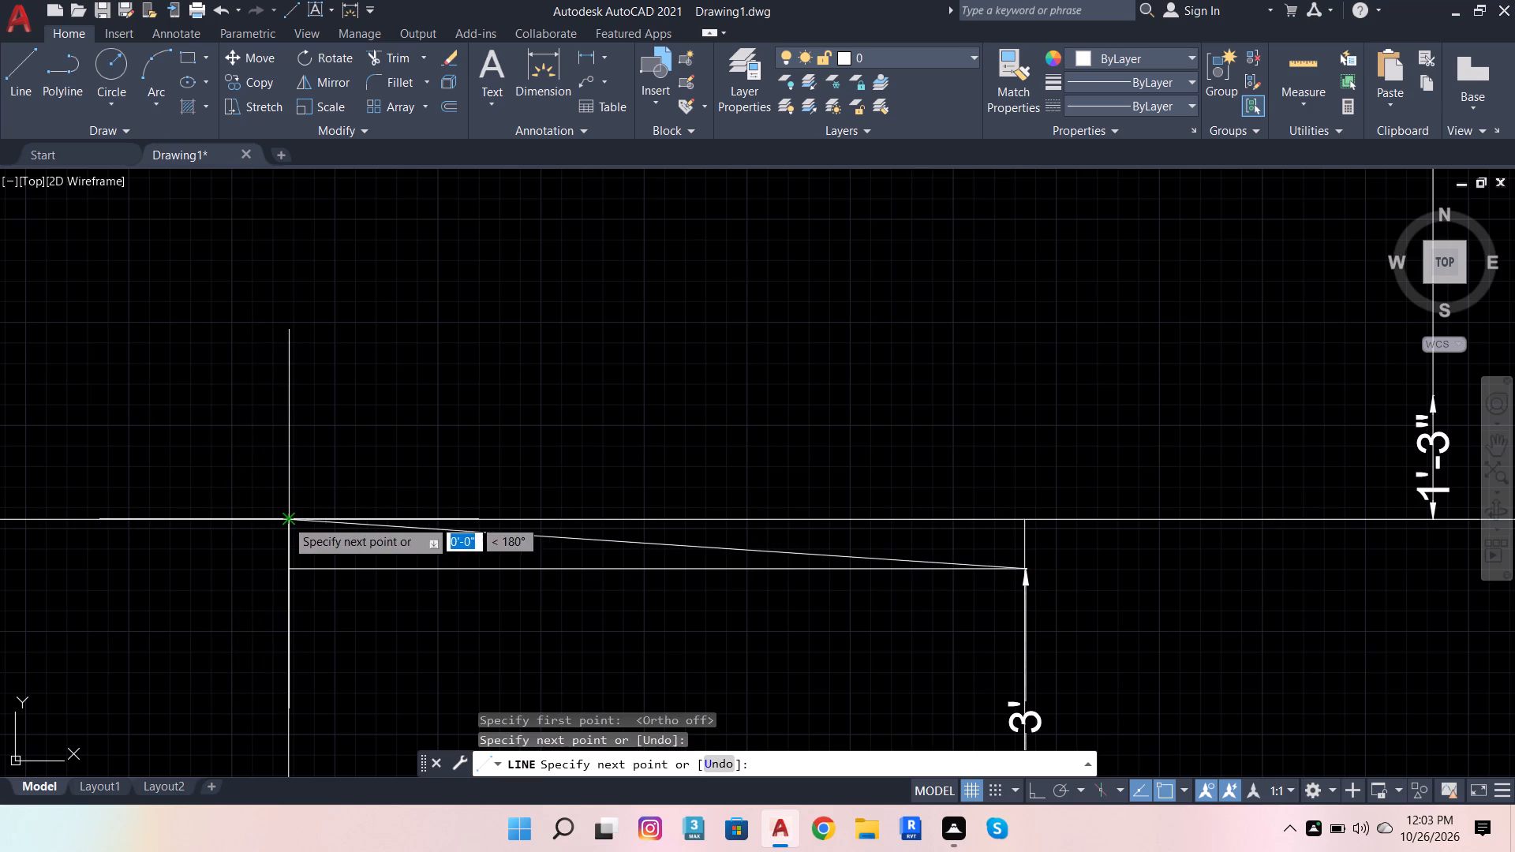
pyautogui.press('Escape')
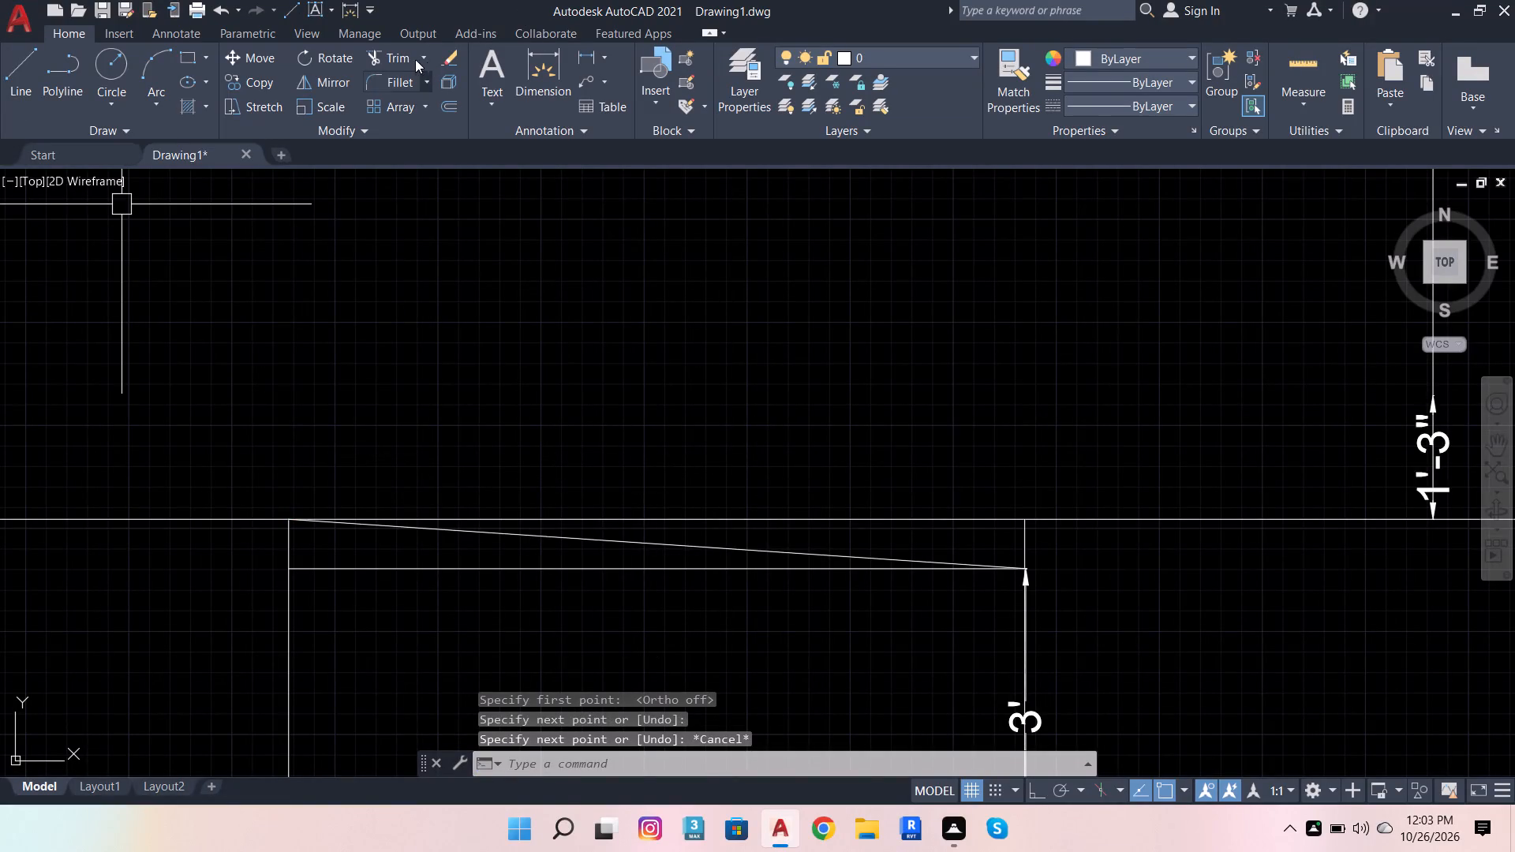
# Trim away the horizontal segments directly above and below the sloped line and the short vertical stub above the 3' dimension.
pyautogui.click(403, 54)
pyautogui.click(995, 526)
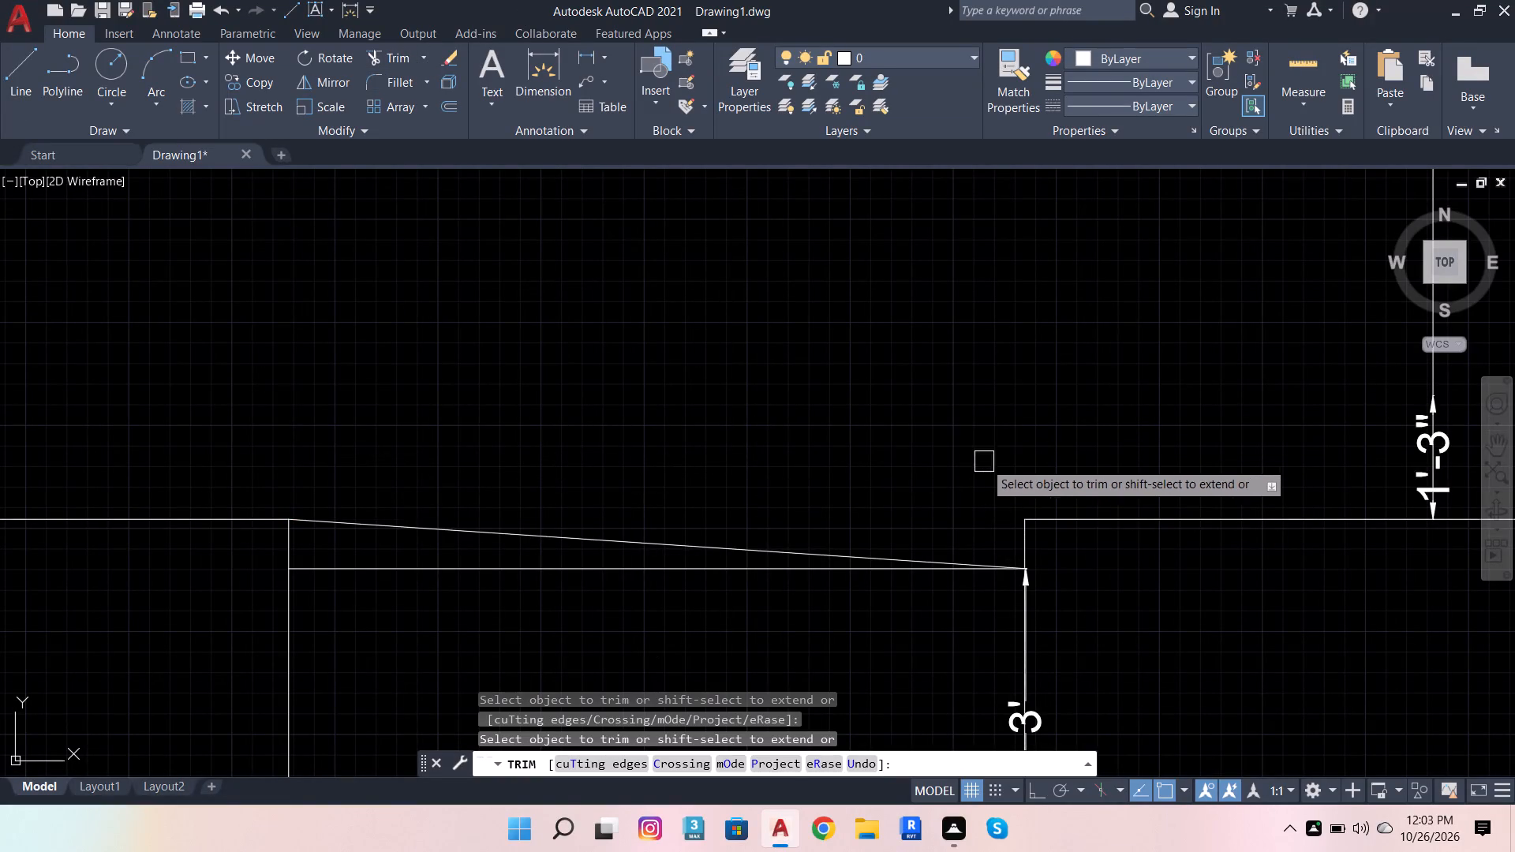
pyautogui.click(600, 566)
pyautogui.scroll(-2, 1000, 531)
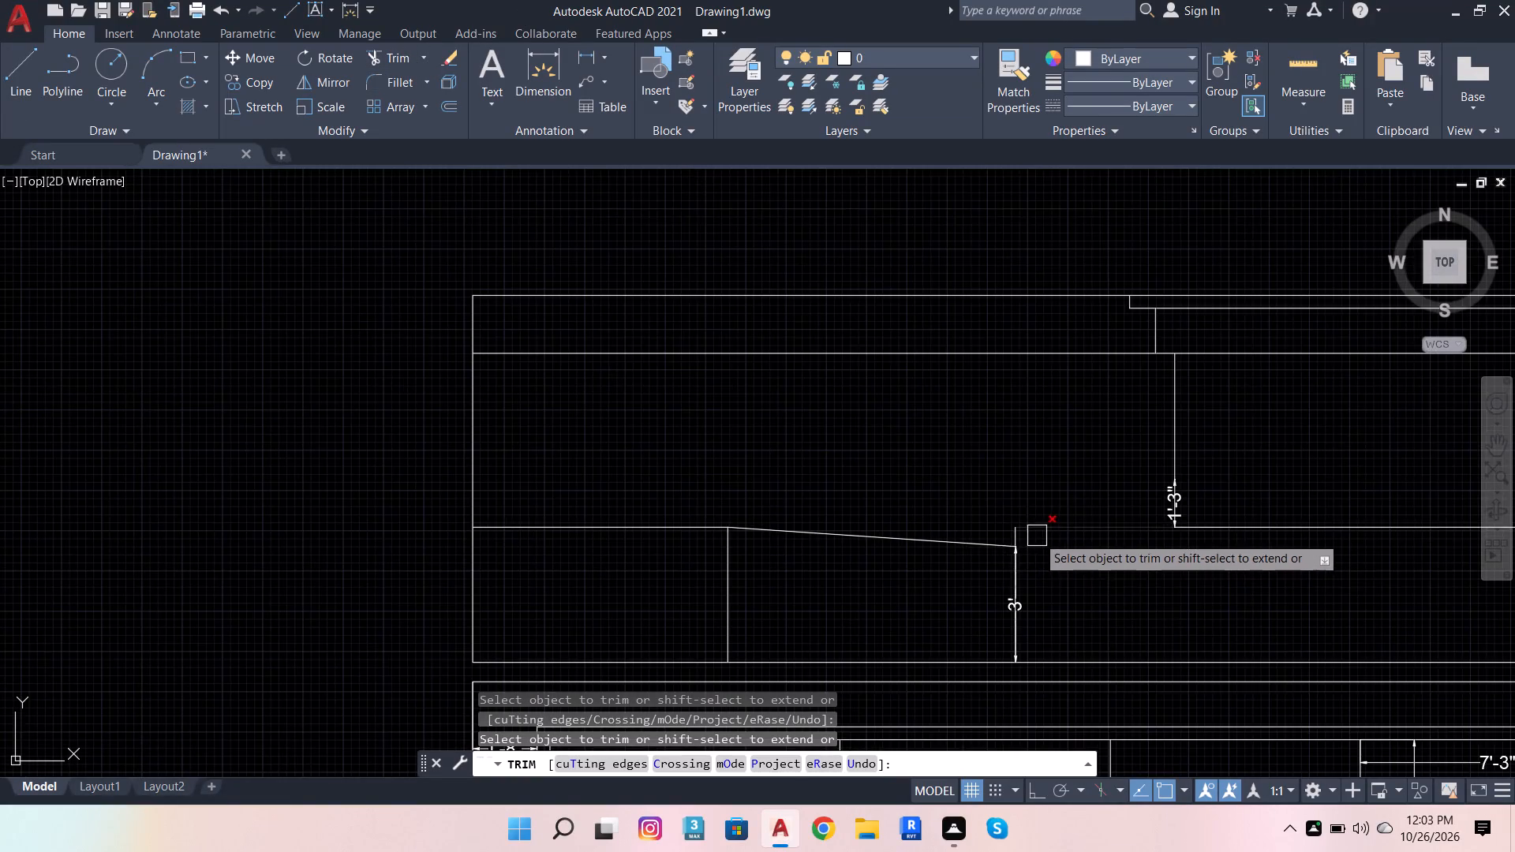
pyautogui.scroll(2, 1038, 536)
pyautogui.click(985, 532)
pyautogui.scroll(-2, 829, 458)
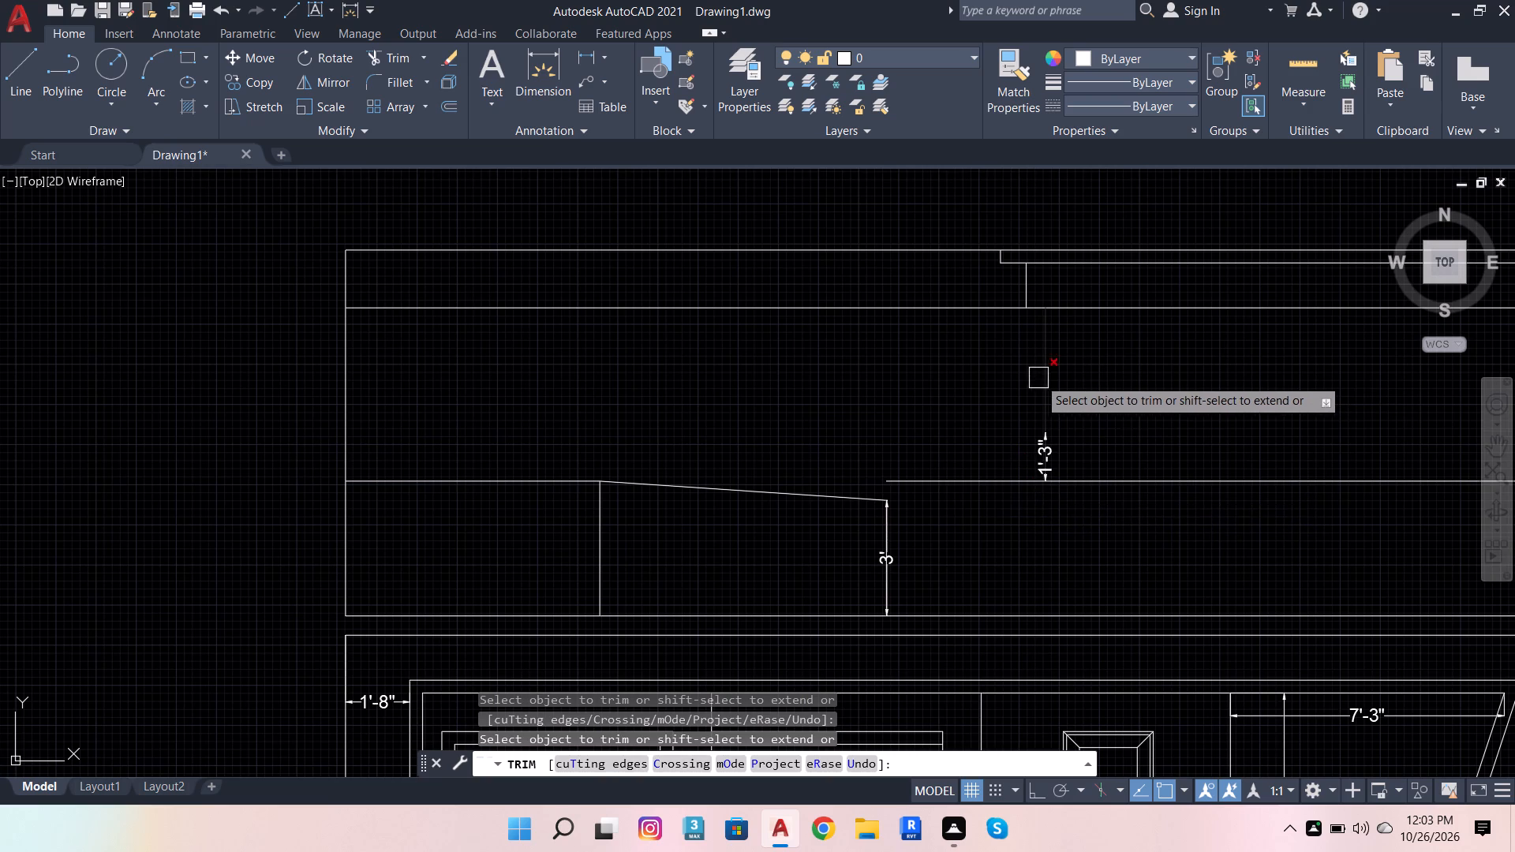
# Extend the vertical line at the 1'-3" dimension down to the upper wall's base and trim it off above the wall's top line.
pyautogui.keyDown('shift'); pyautogui.click(1036, 376); pyautogui.keyUp('shift')
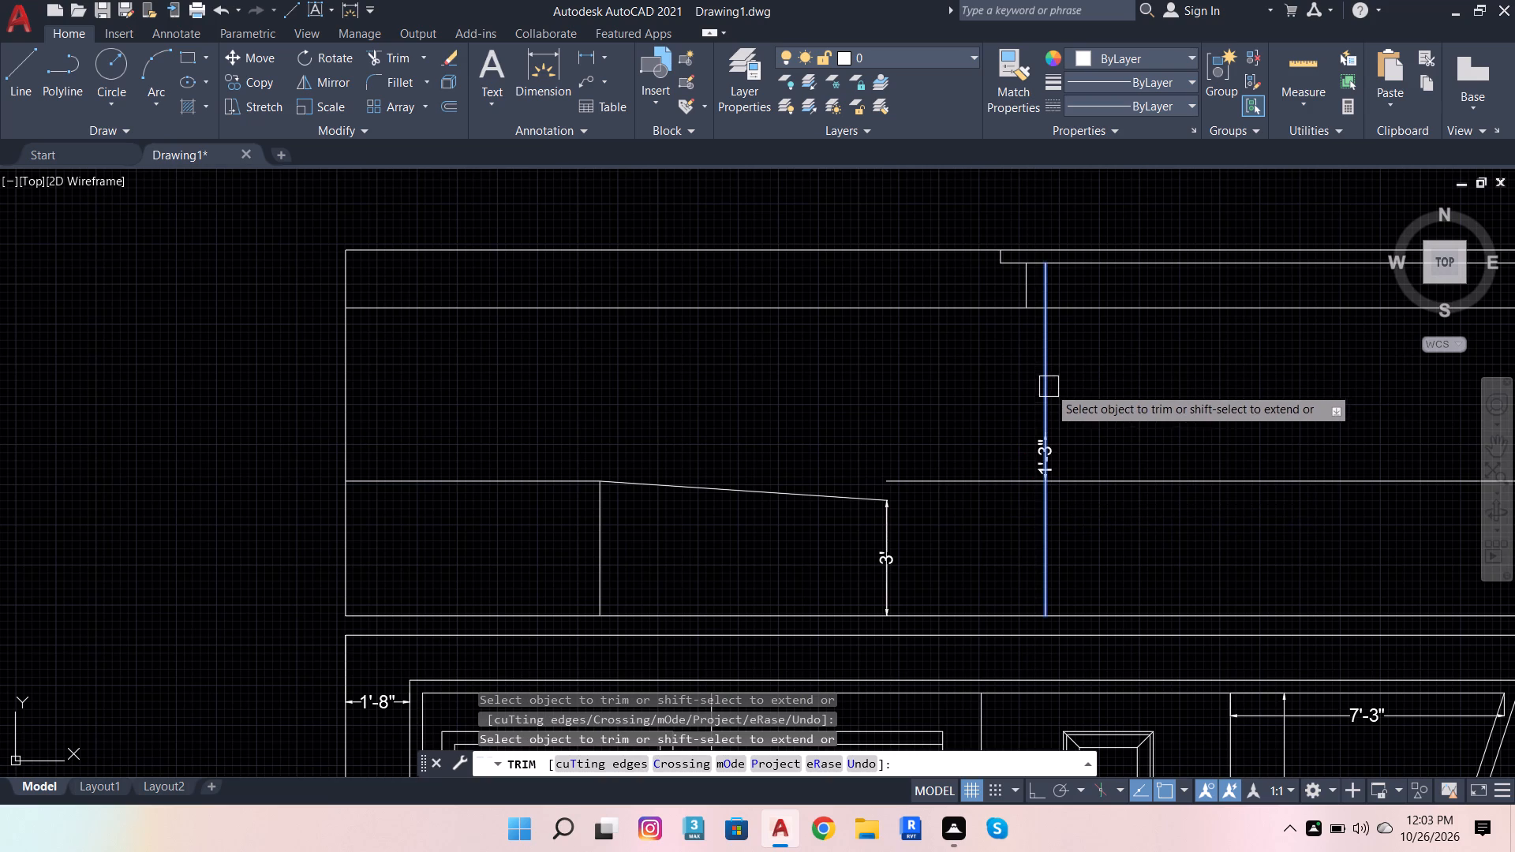
pyautogui.keyDown('shift'); pyautogui.click(1048, 388); pyautogui.keyUp('shift')
pyautogui.click(1051, 290)
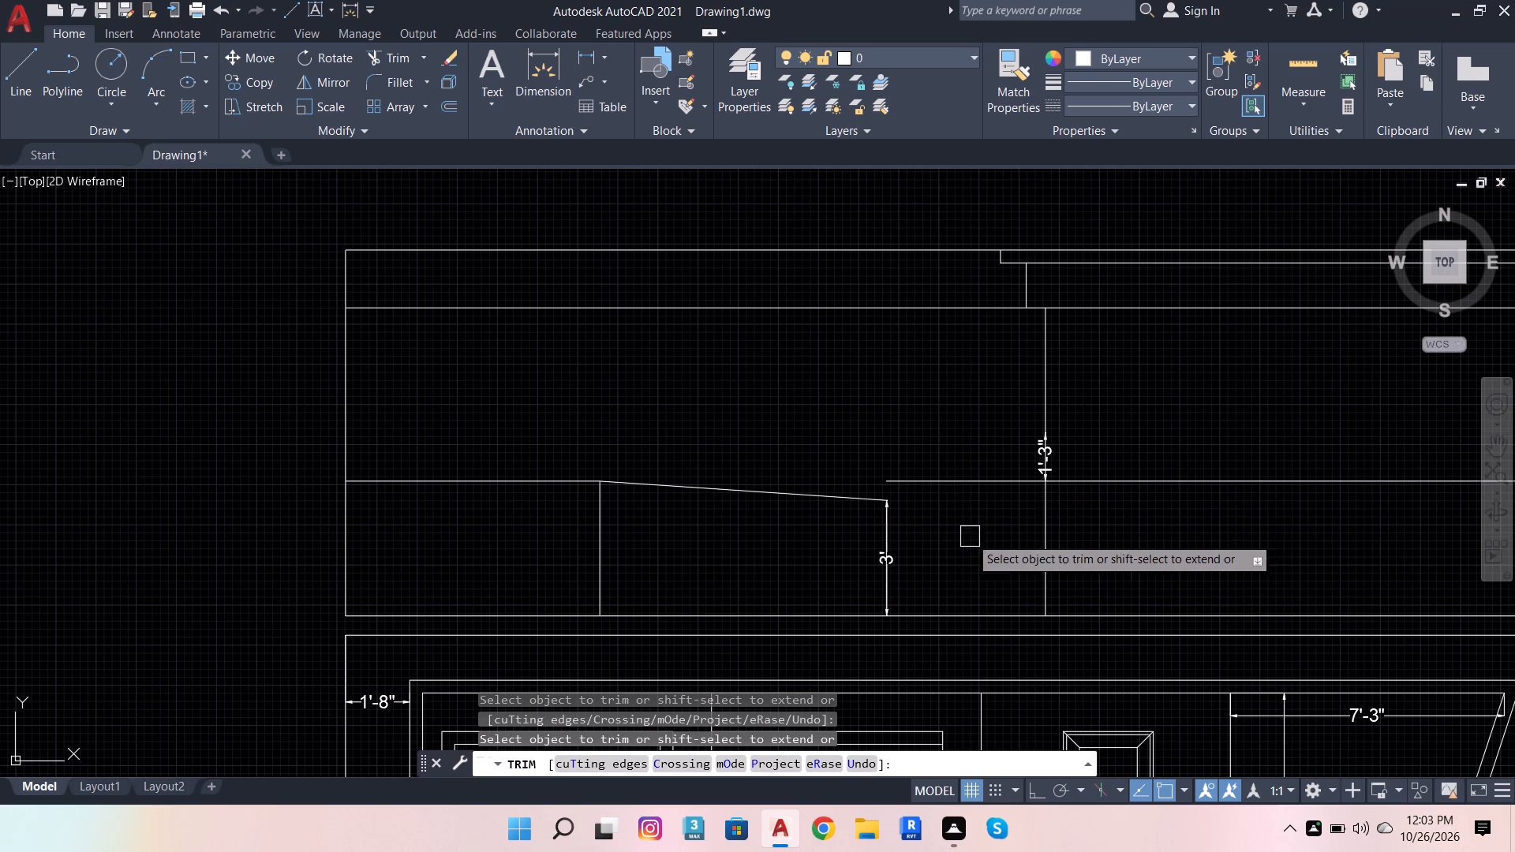
pyautogui.scroll(-2, 879, 563)
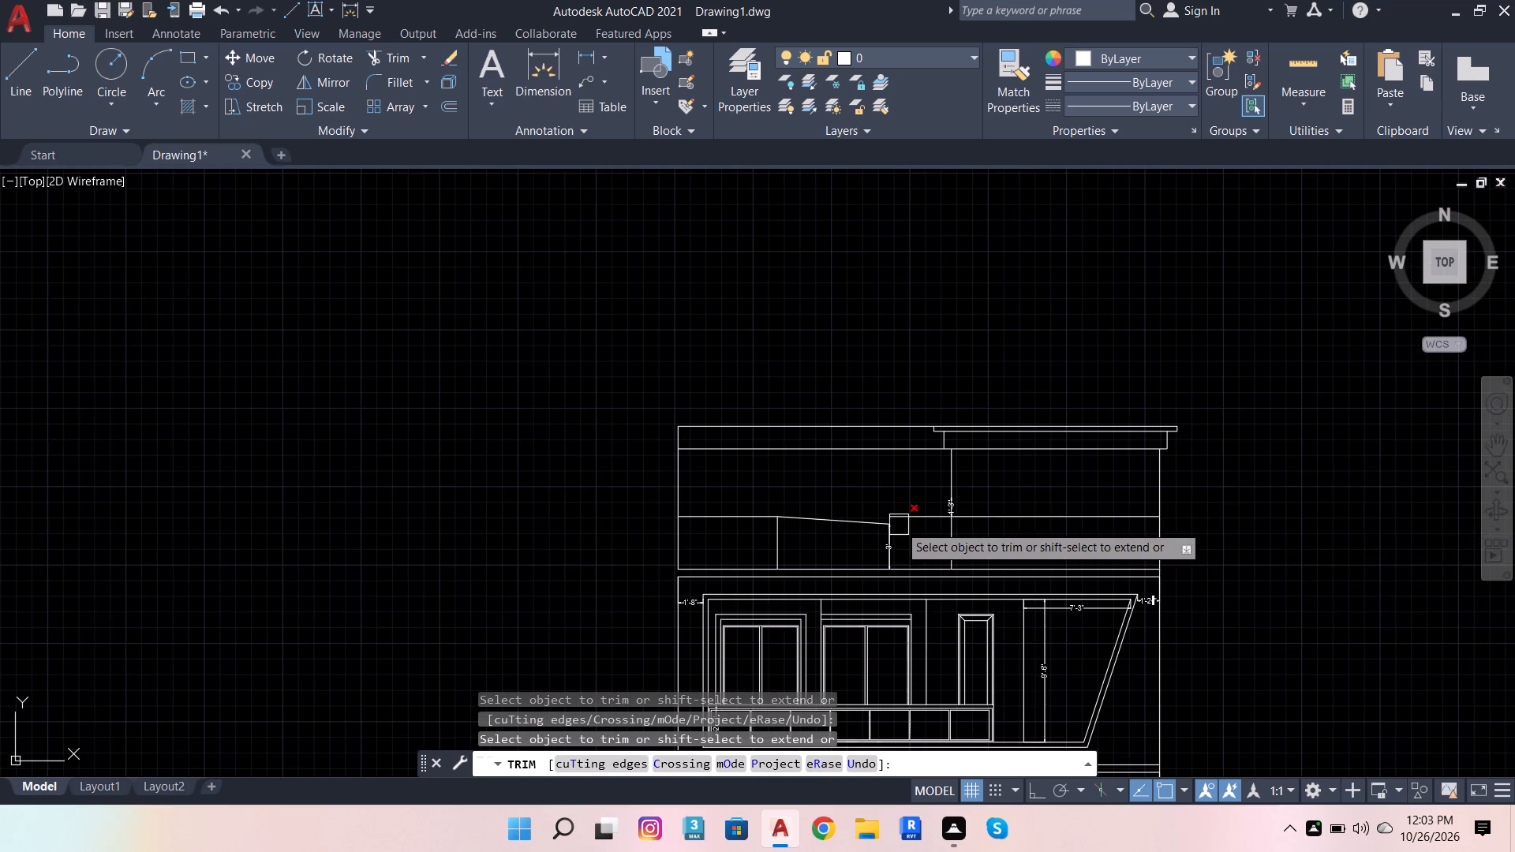
pyautogui.press('Escape')
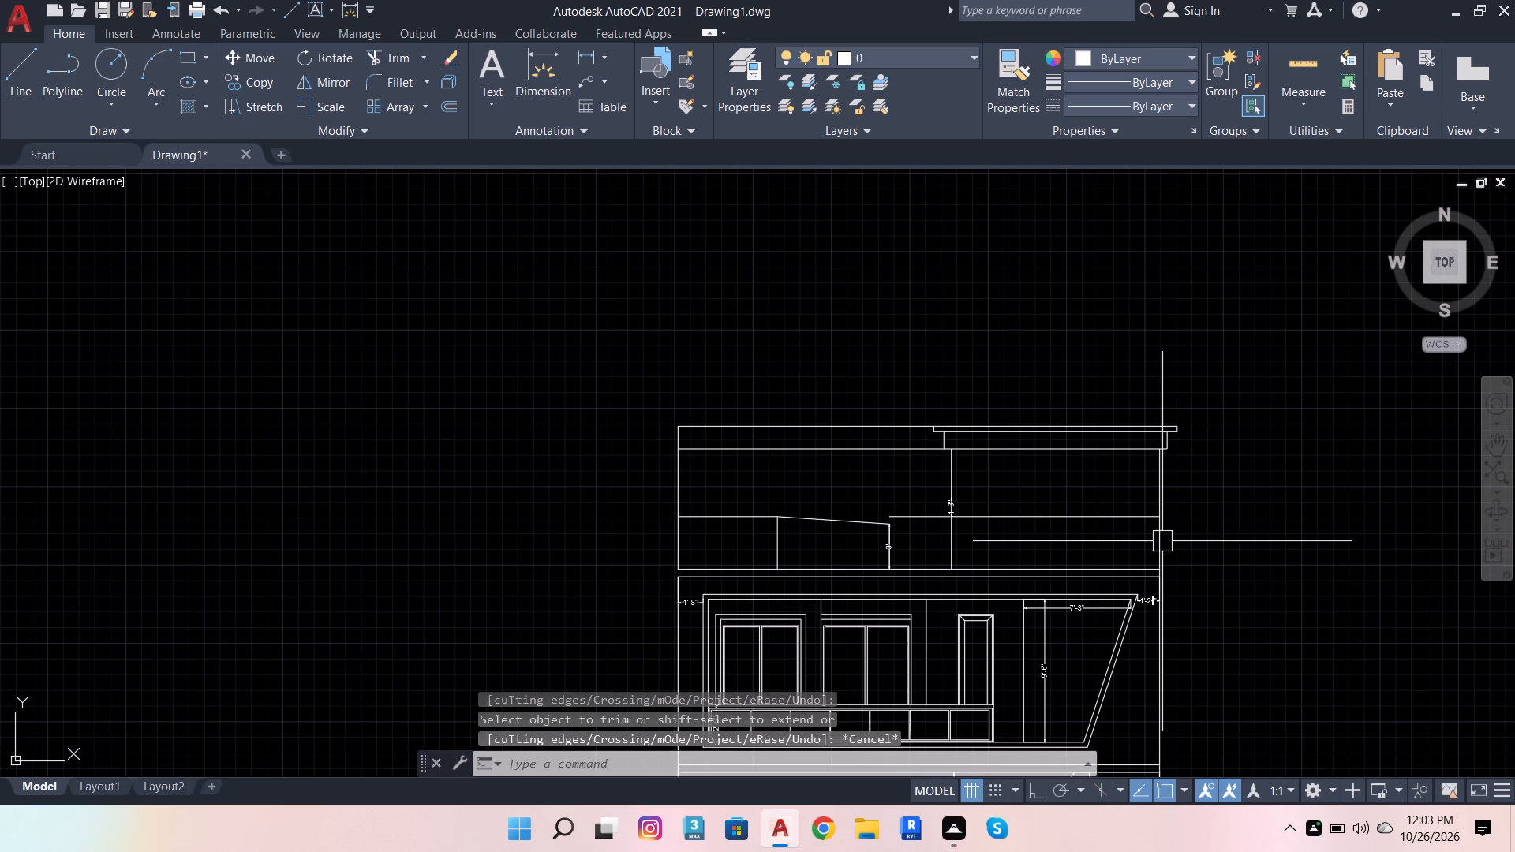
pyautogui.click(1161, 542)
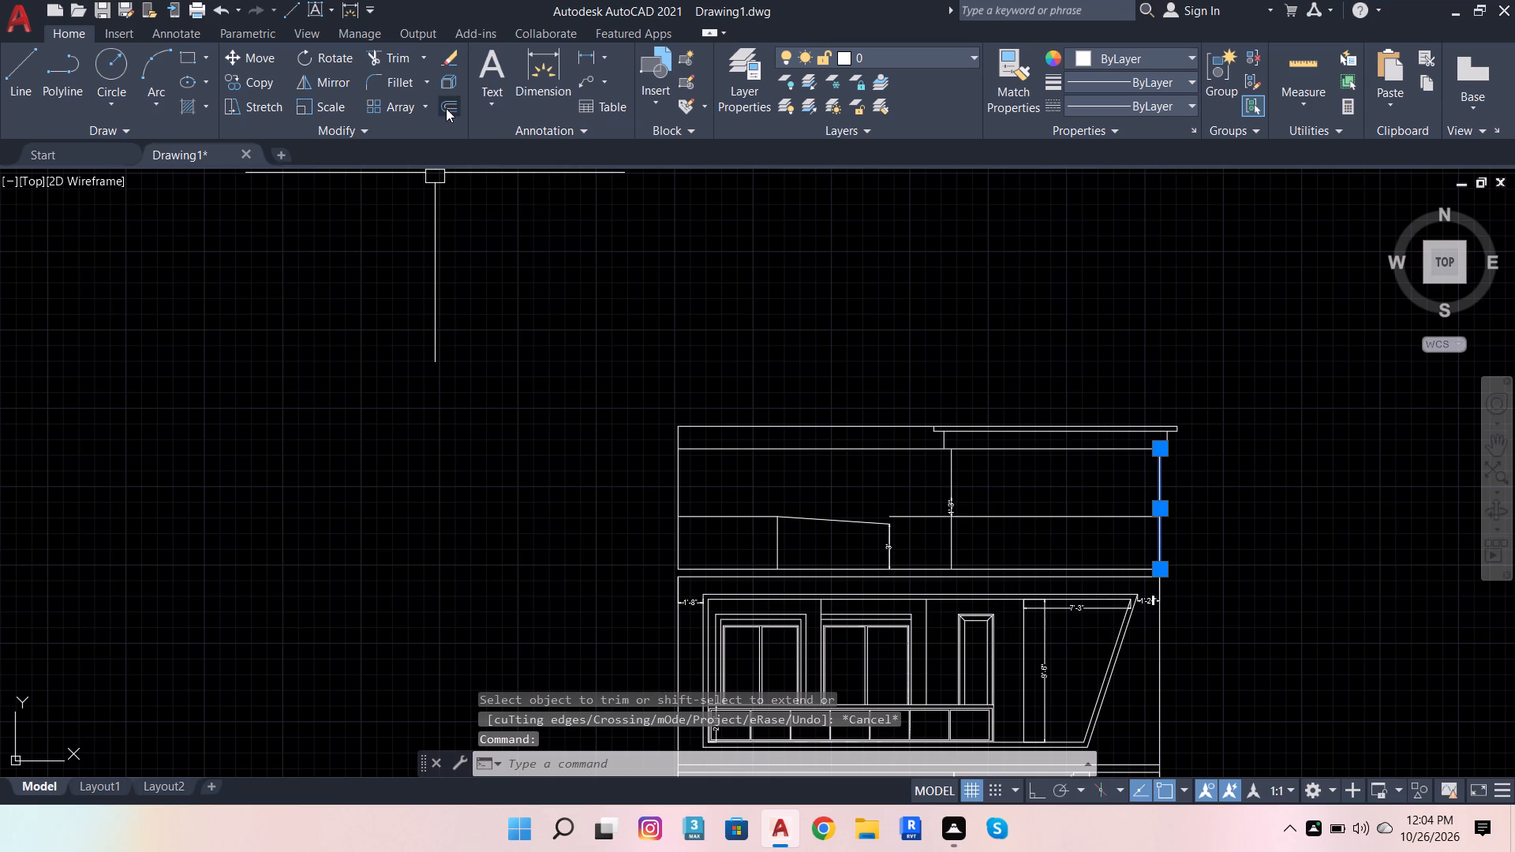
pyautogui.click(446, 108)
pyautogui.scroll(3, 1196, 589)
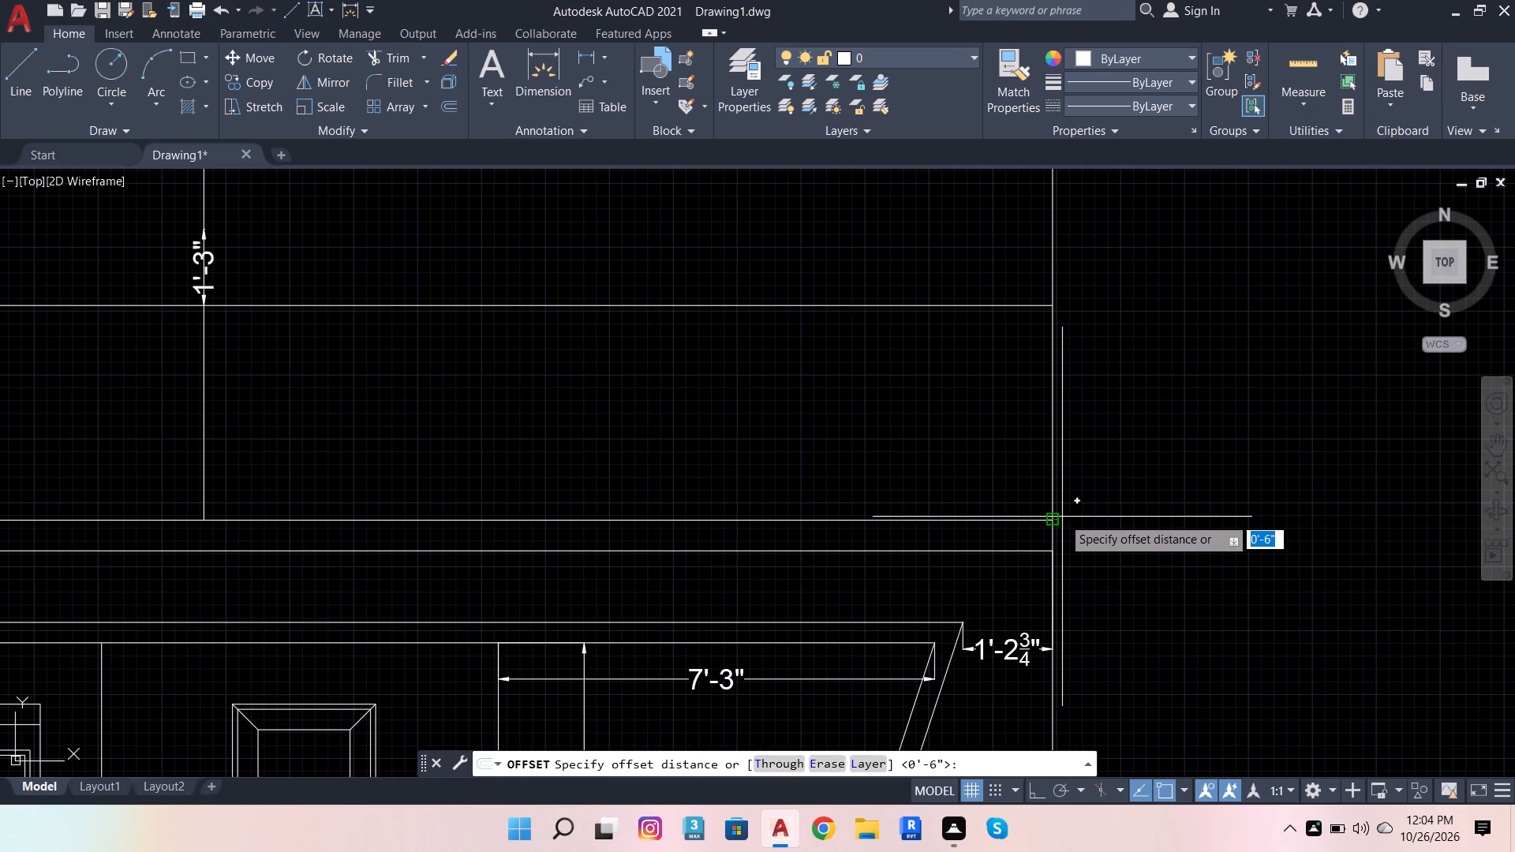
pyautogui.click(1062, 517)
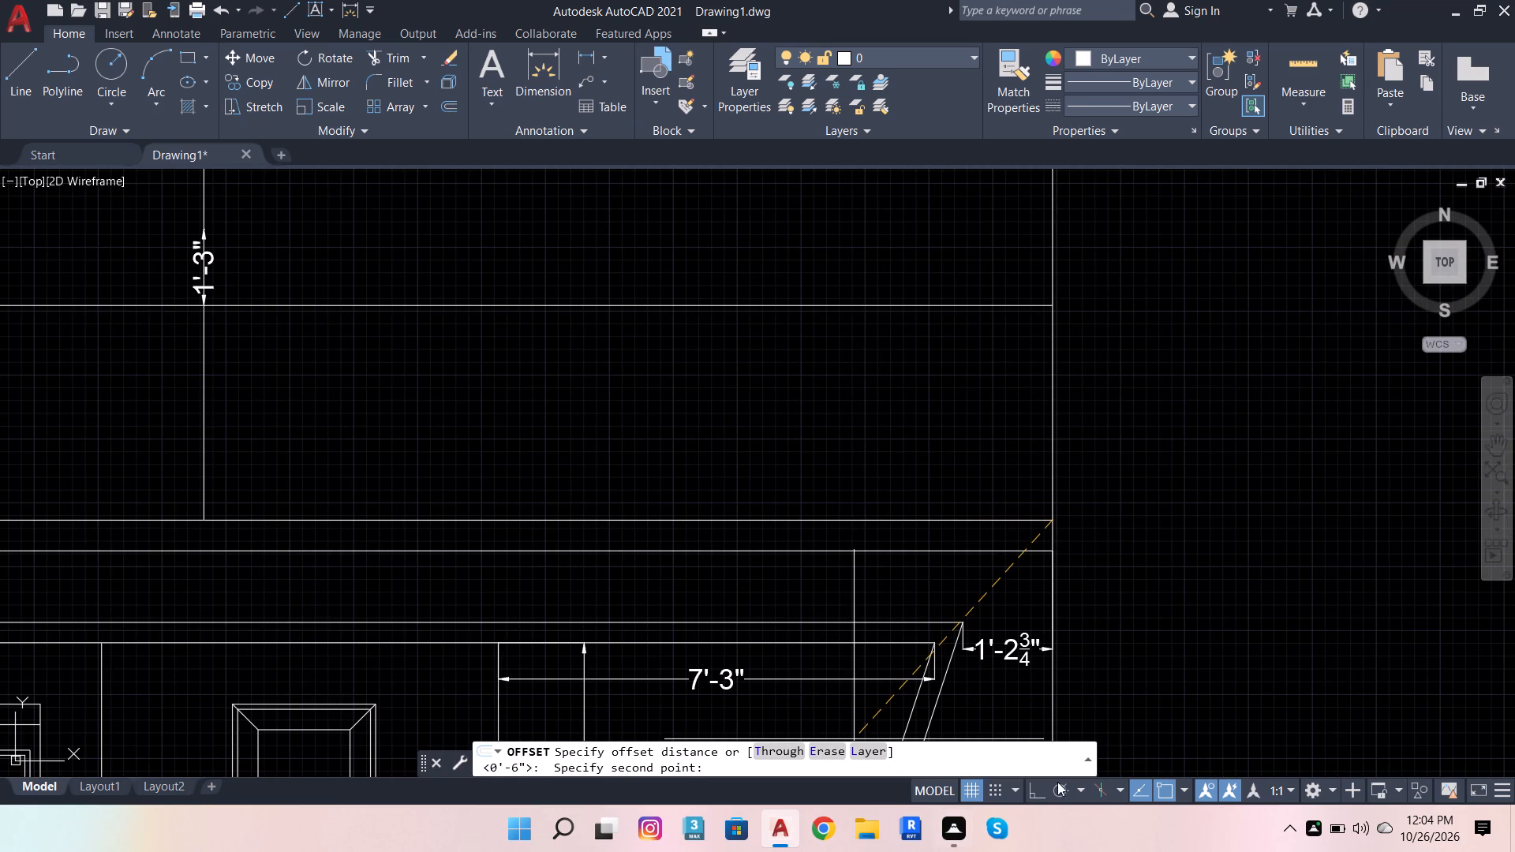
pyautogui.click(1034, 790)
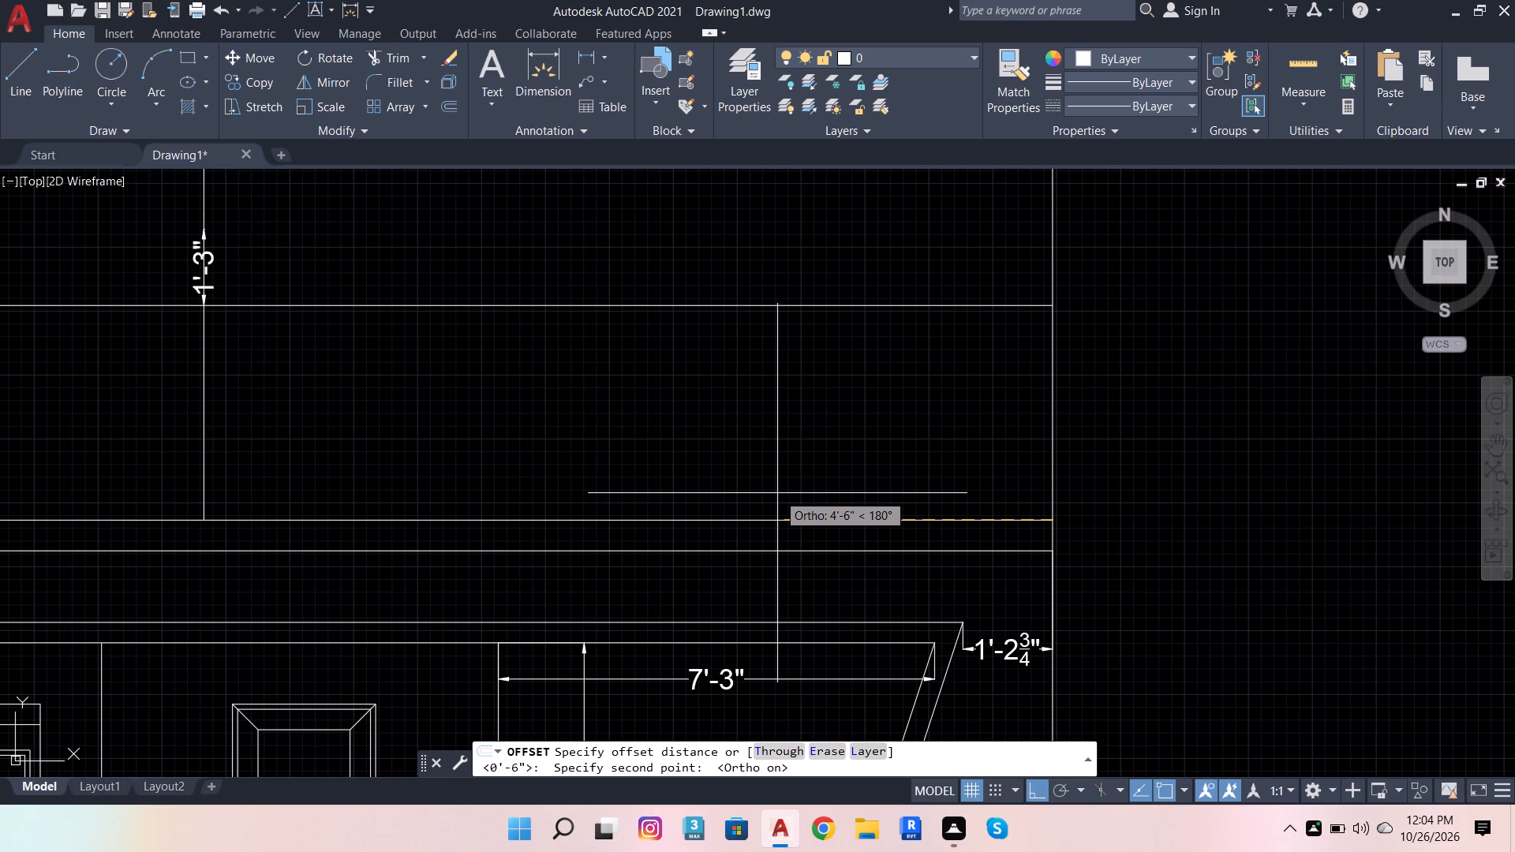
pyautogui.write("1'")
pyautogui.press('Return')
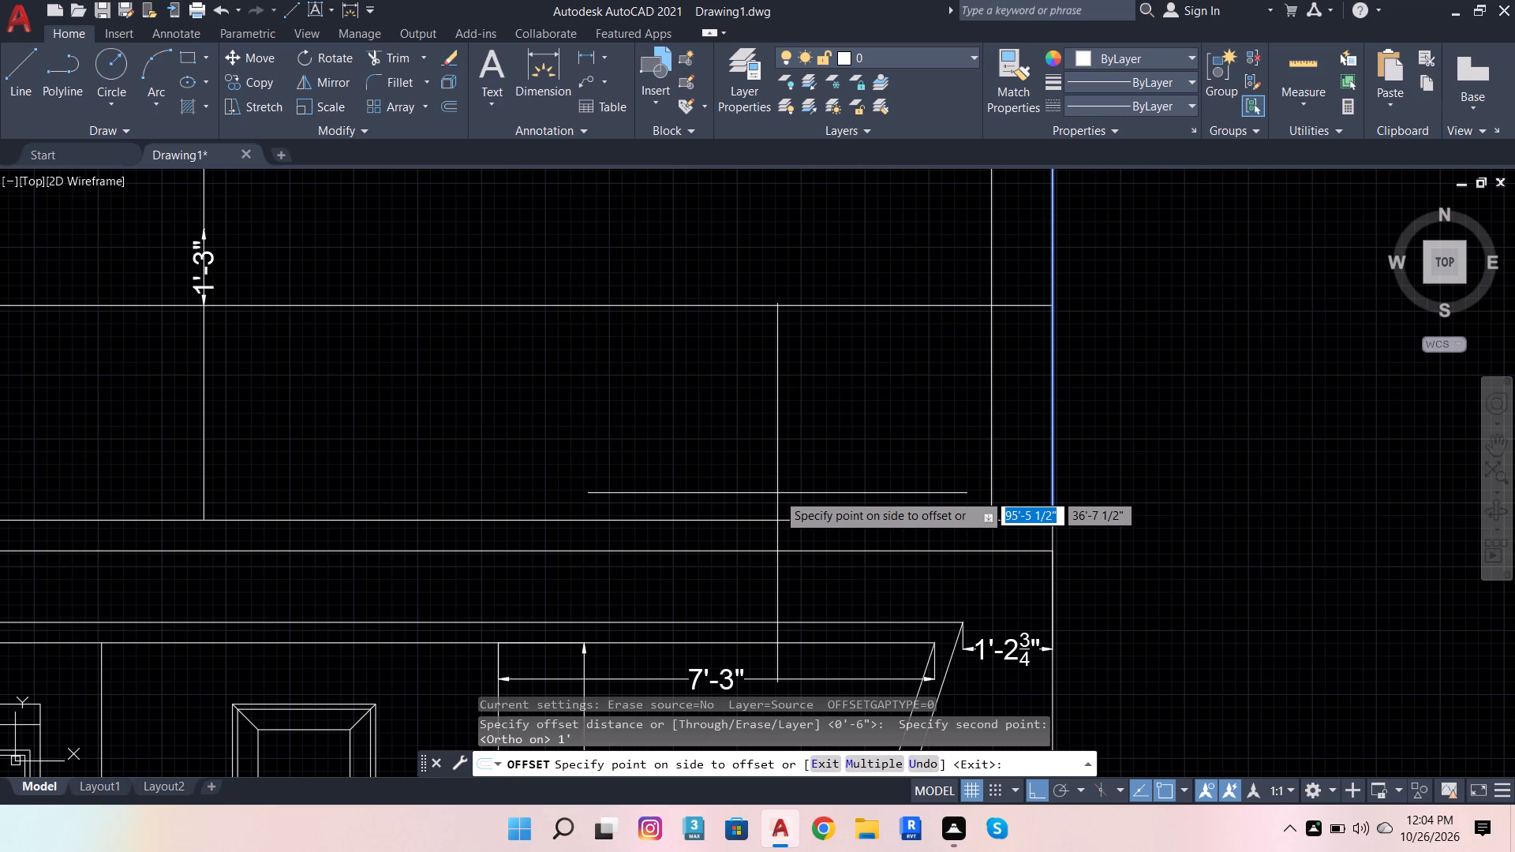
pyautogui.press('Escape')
# Offset the upper wall's right edge line 8" inward.
pyautogui.click(1046, 442)
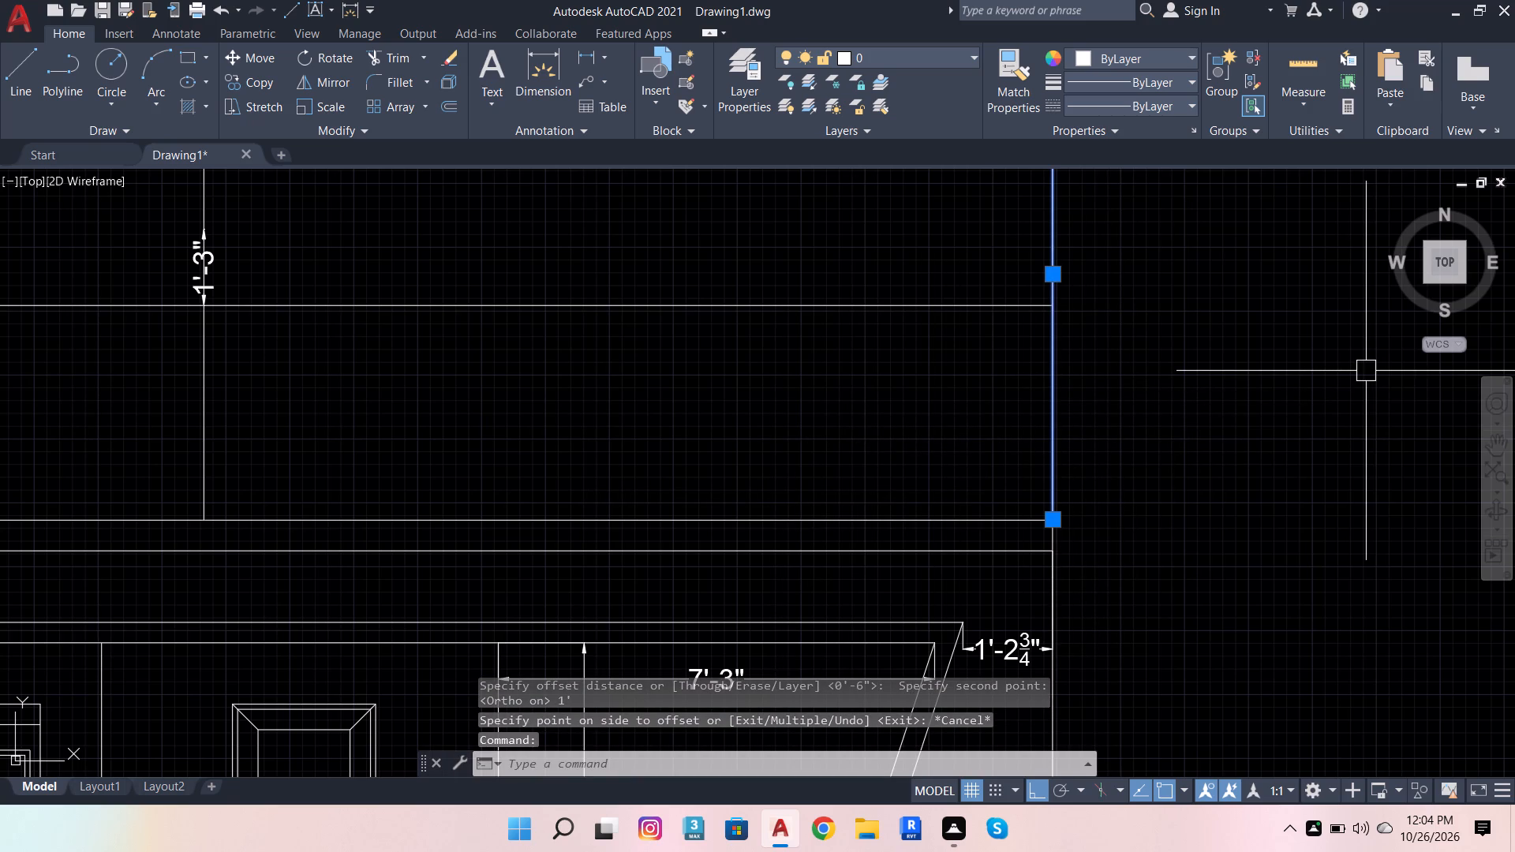
pyautogui.press('o')
pyautogui.press('Return')
pyautogui.click(1057, 521)
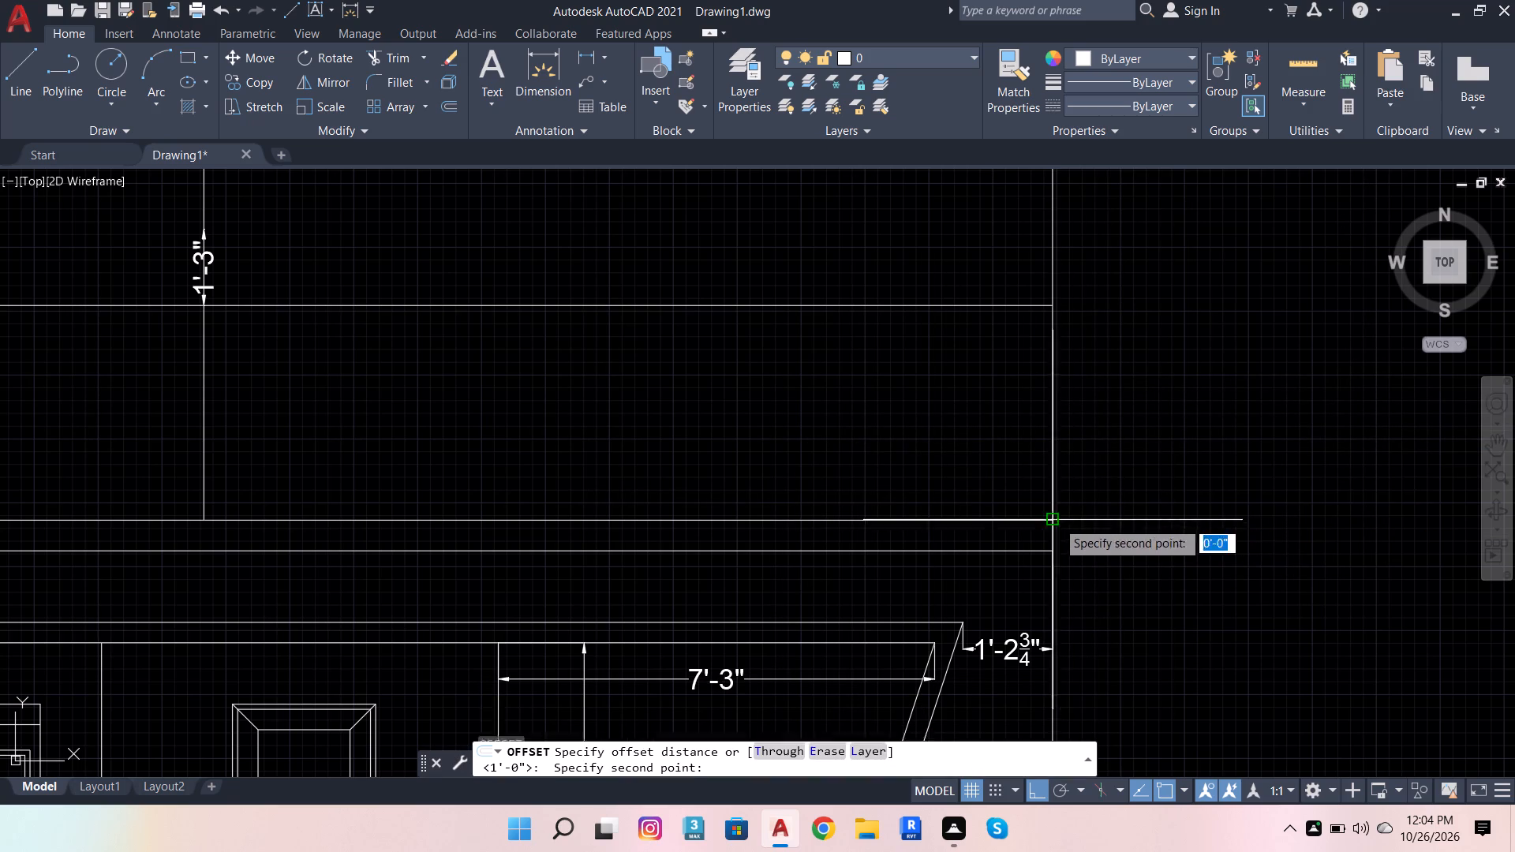
pyautogui.press('8')
pyautogui.press('Return')
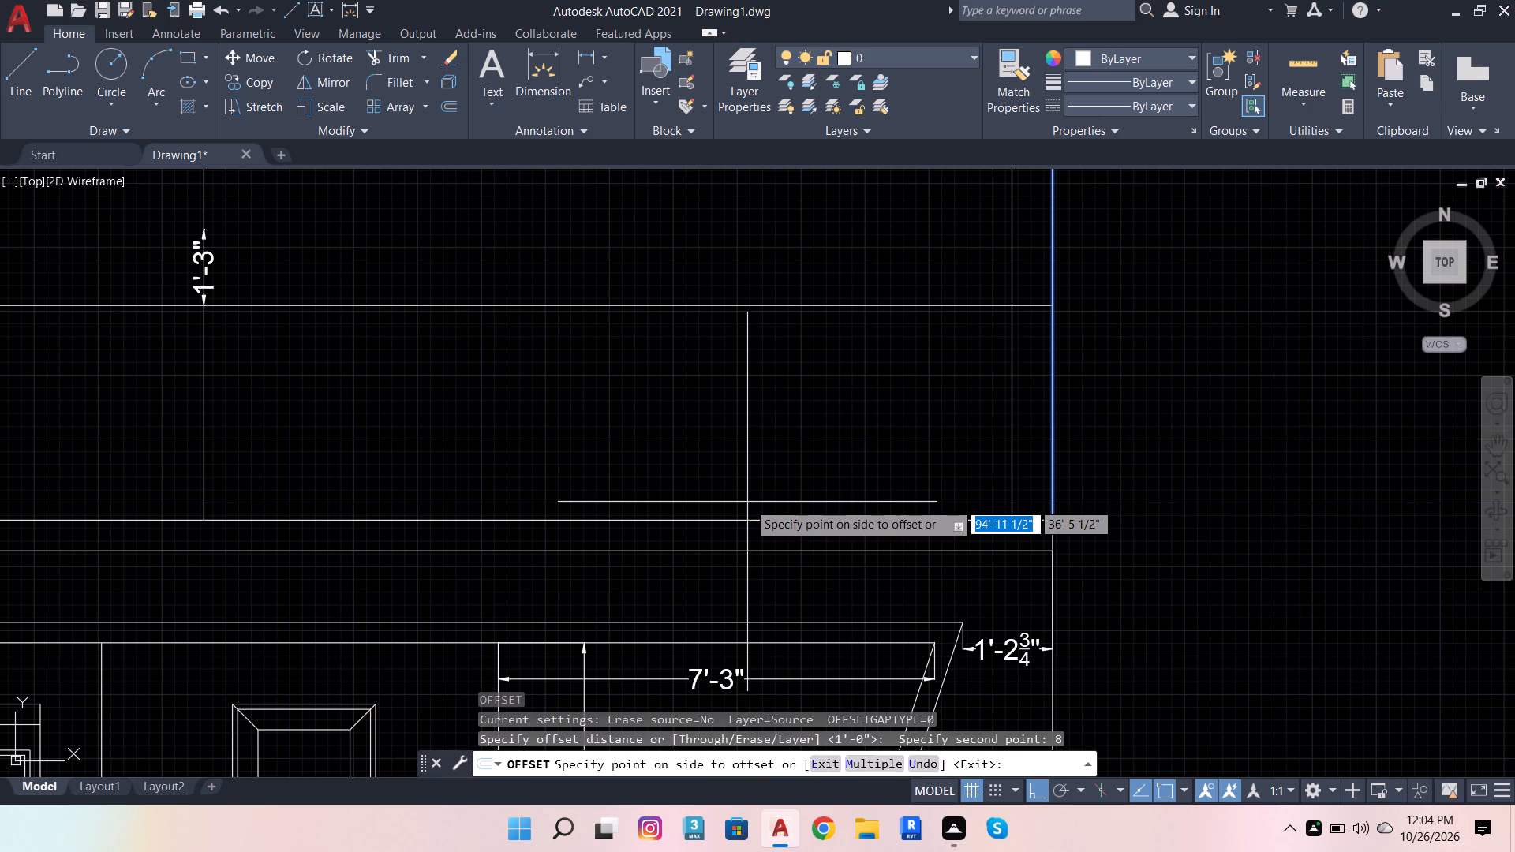
pyautogui.click(747, 502)
pyautogui.scroll(-3, 851, 404)
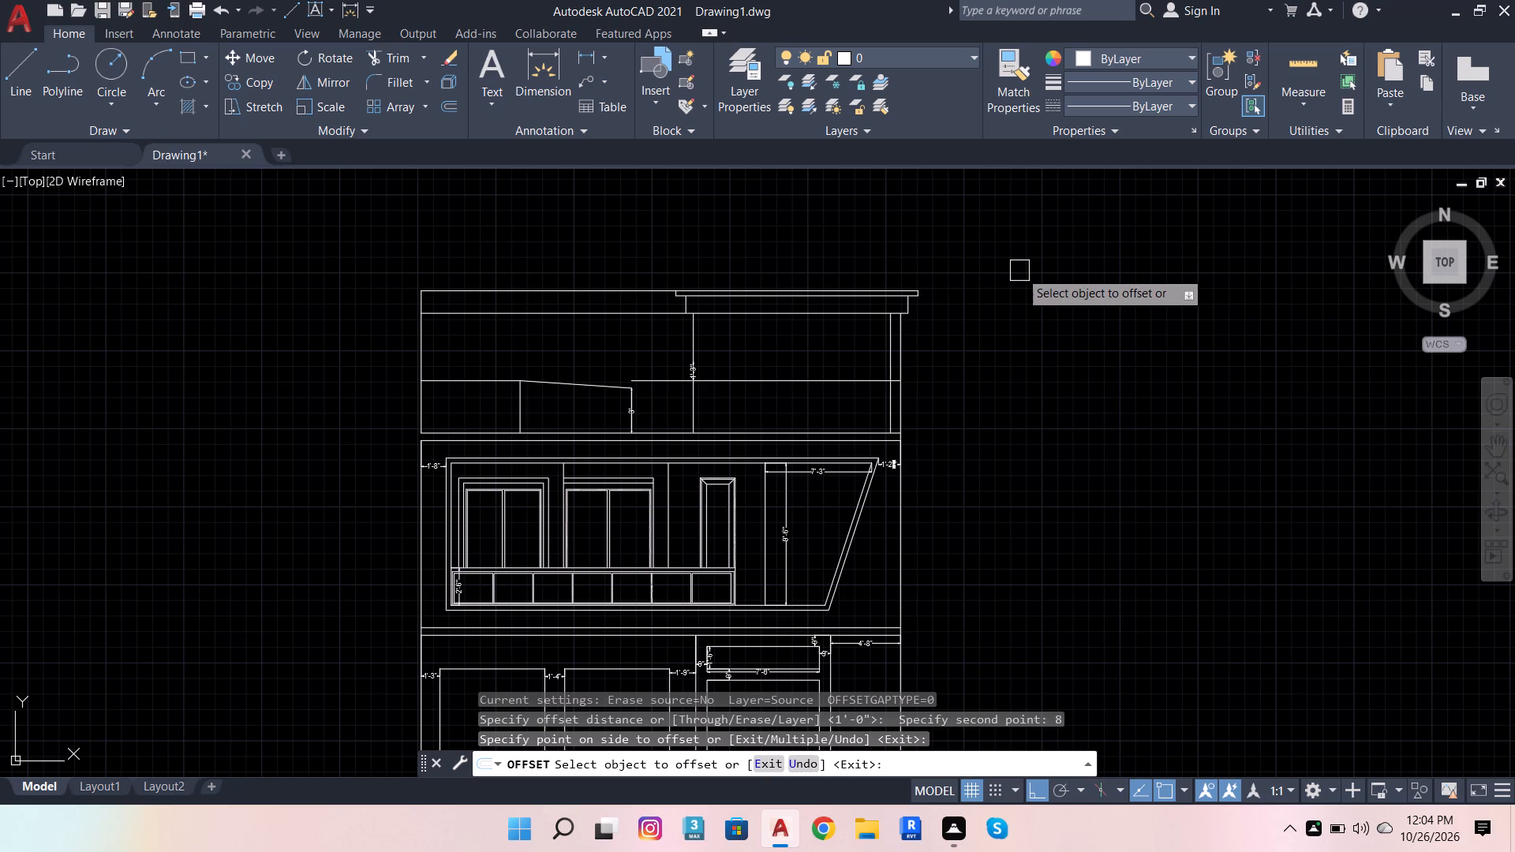
pyautogui.press('Escape')
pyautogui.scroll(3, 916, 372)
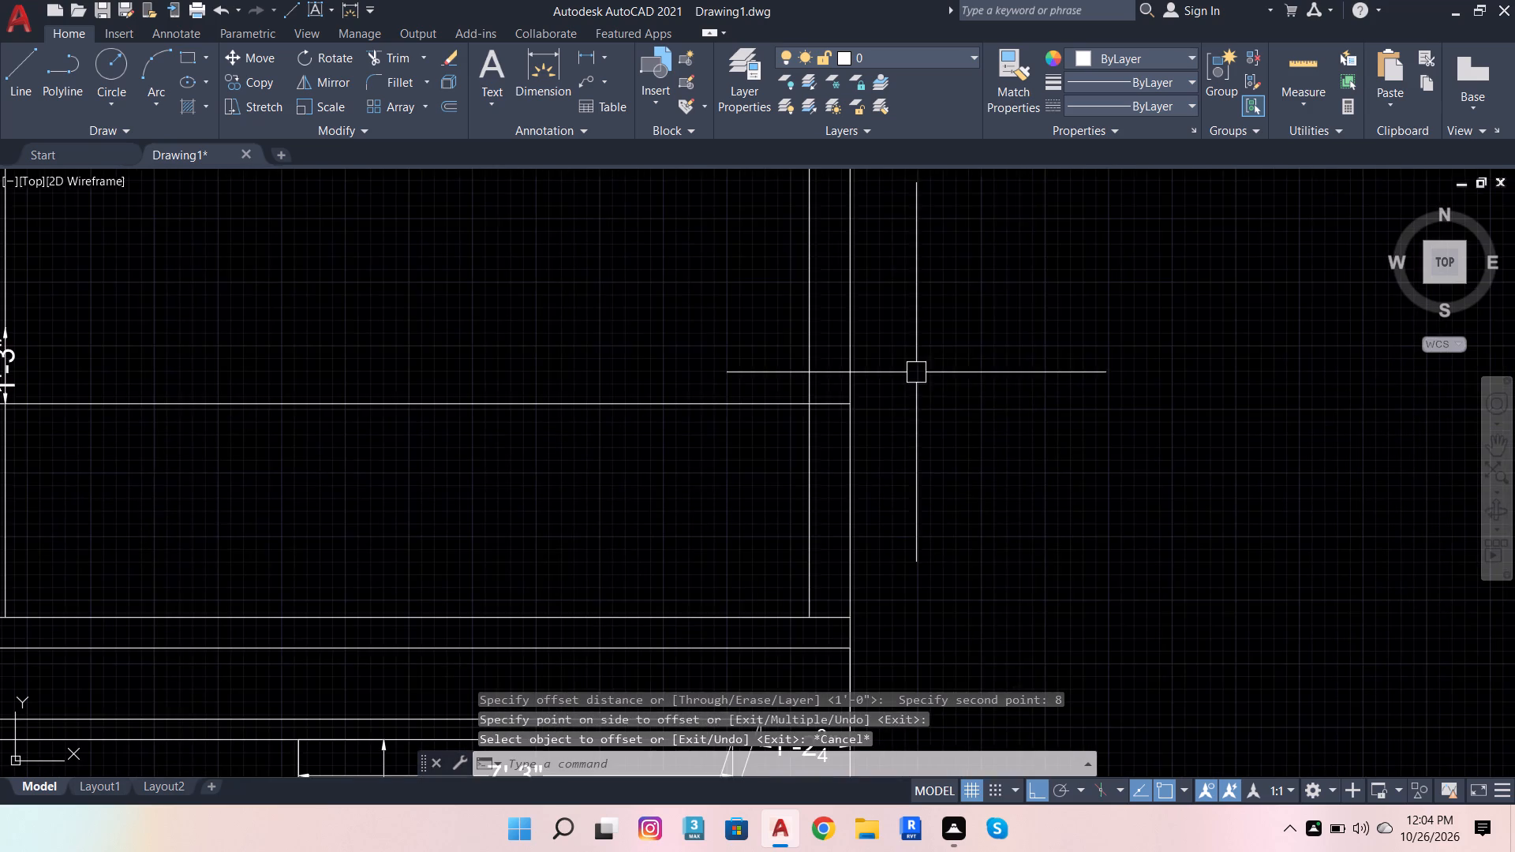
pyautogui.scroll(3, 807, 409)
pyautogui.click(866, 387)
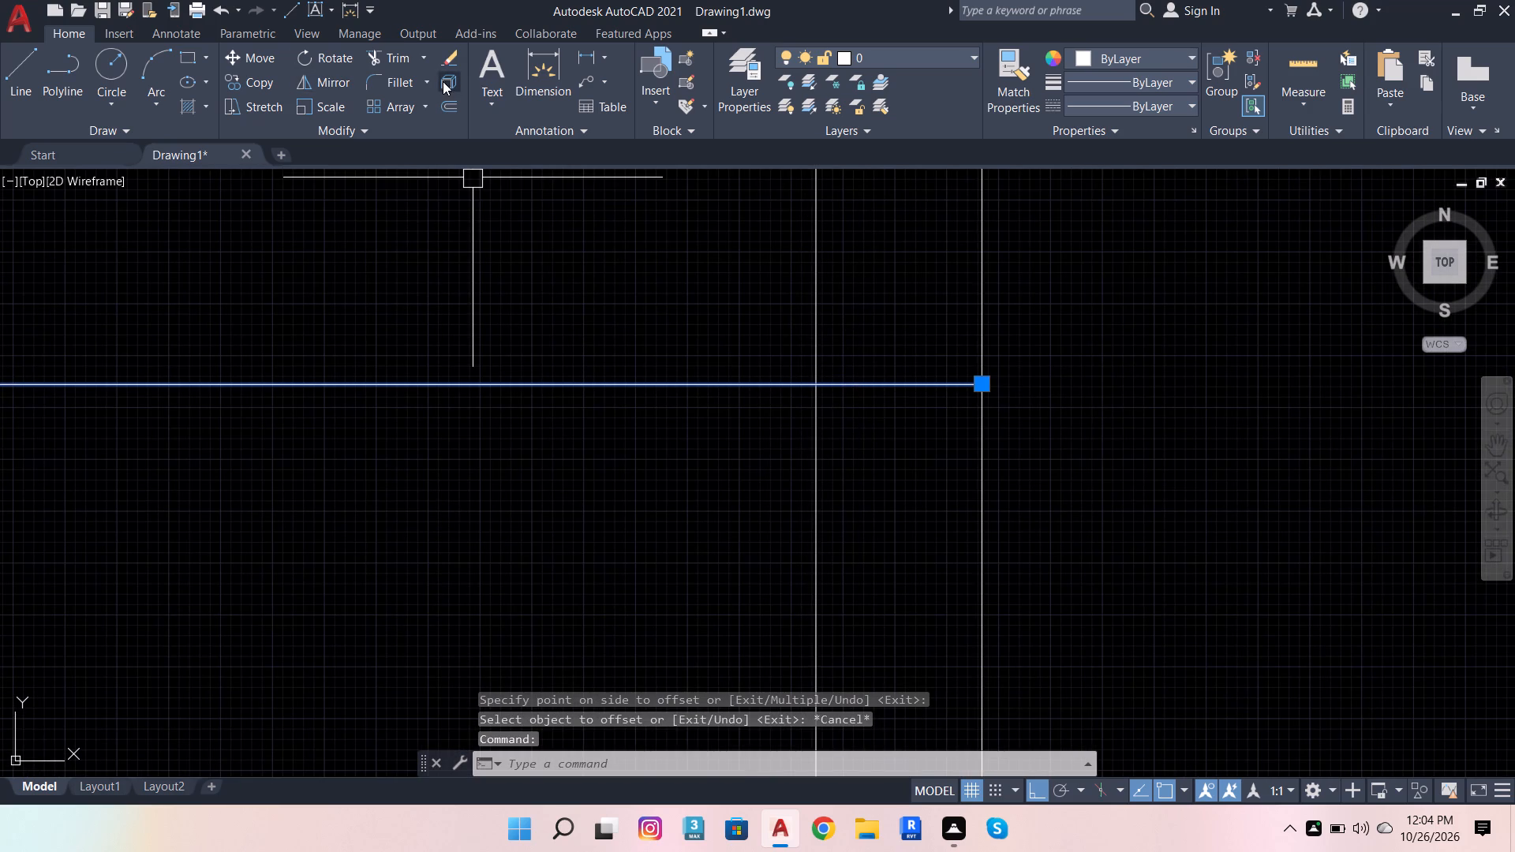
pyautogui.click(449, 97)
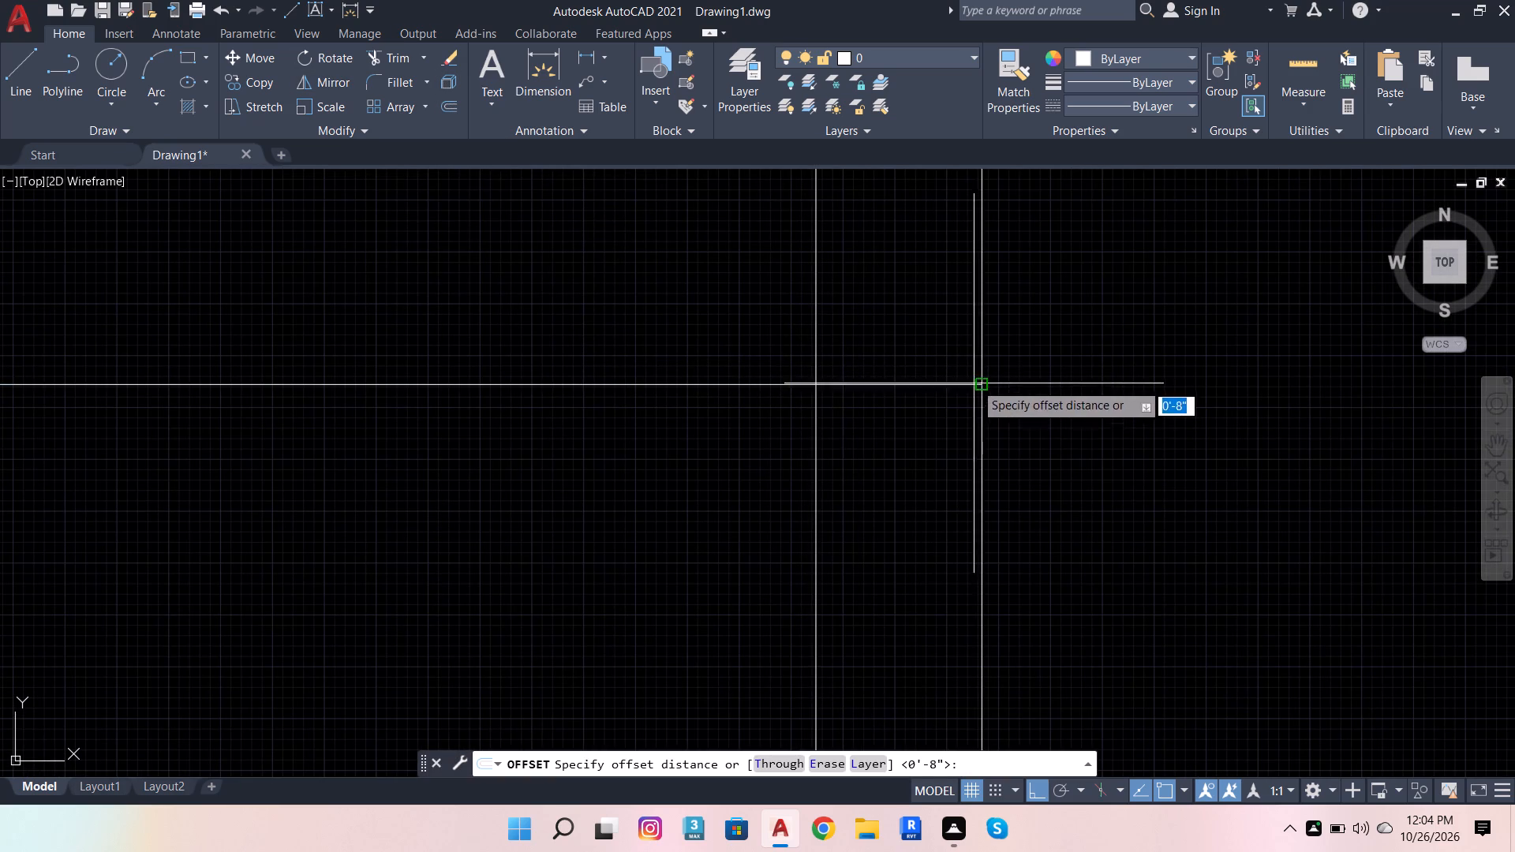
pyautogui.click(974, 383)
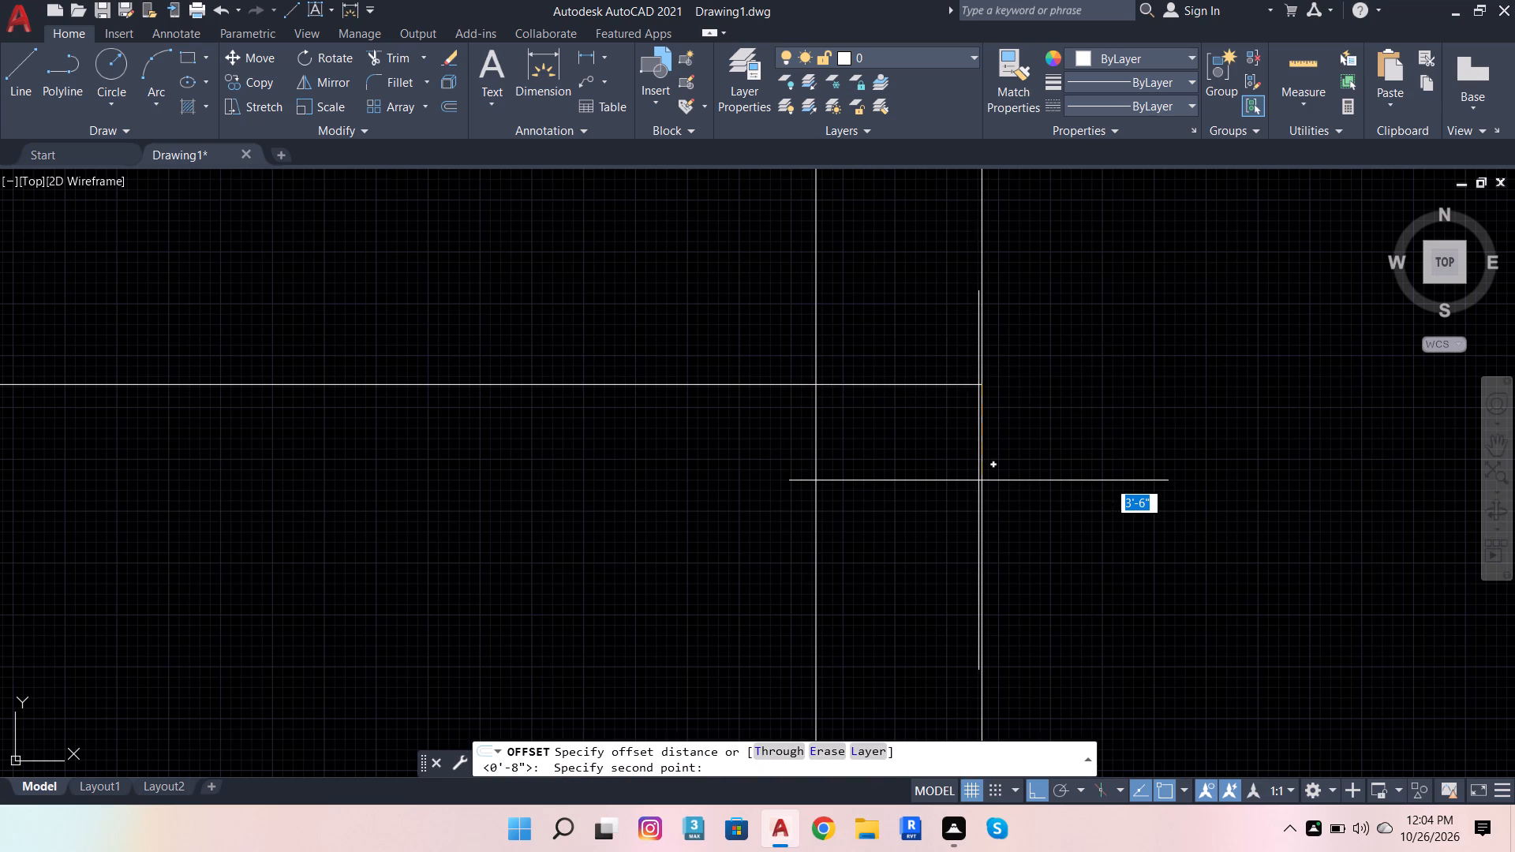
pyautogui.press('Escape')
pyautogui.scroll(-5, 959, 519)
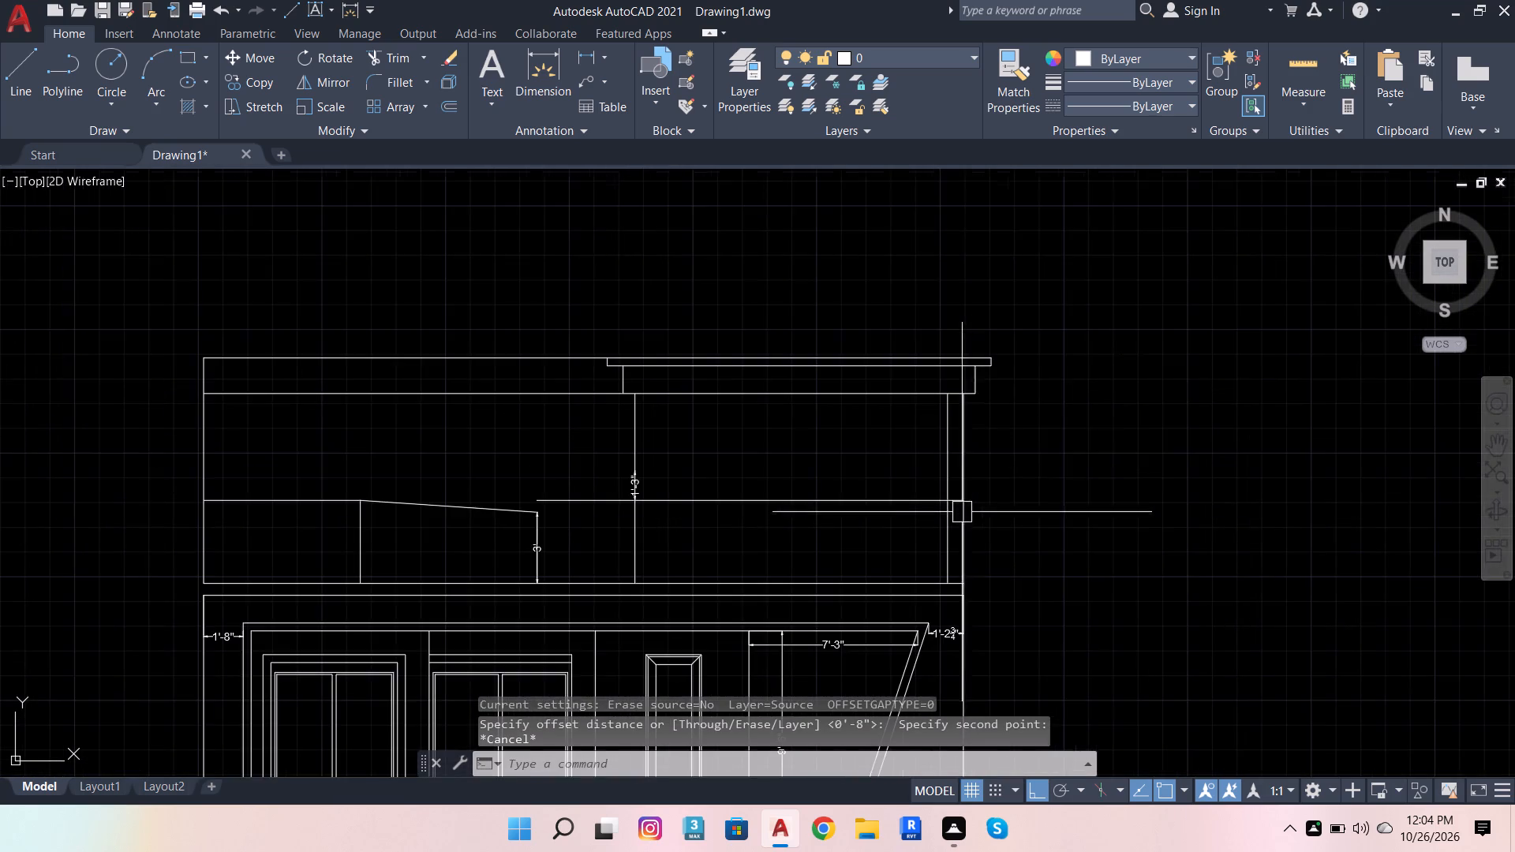
# Dimension the thickness of the thin top roof slab at its right end, placing the dimension just beyond the slab.
pyautogui.scroll(4, 978, 355)
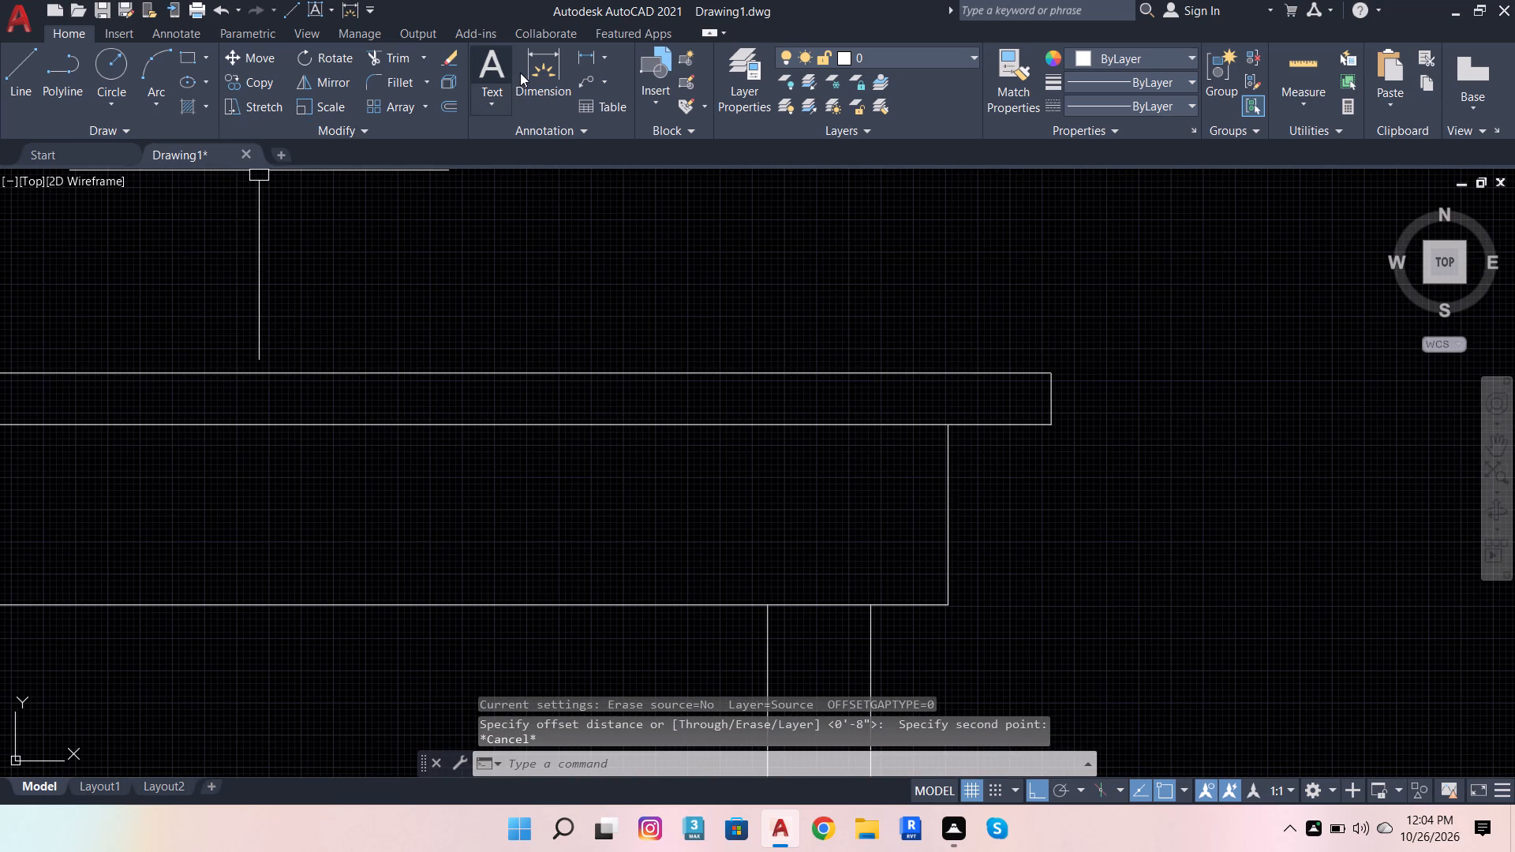
pyautogui.click(522, 72)
pyautogui.click(1053, 402)
pyautogui.click(1139, 379)
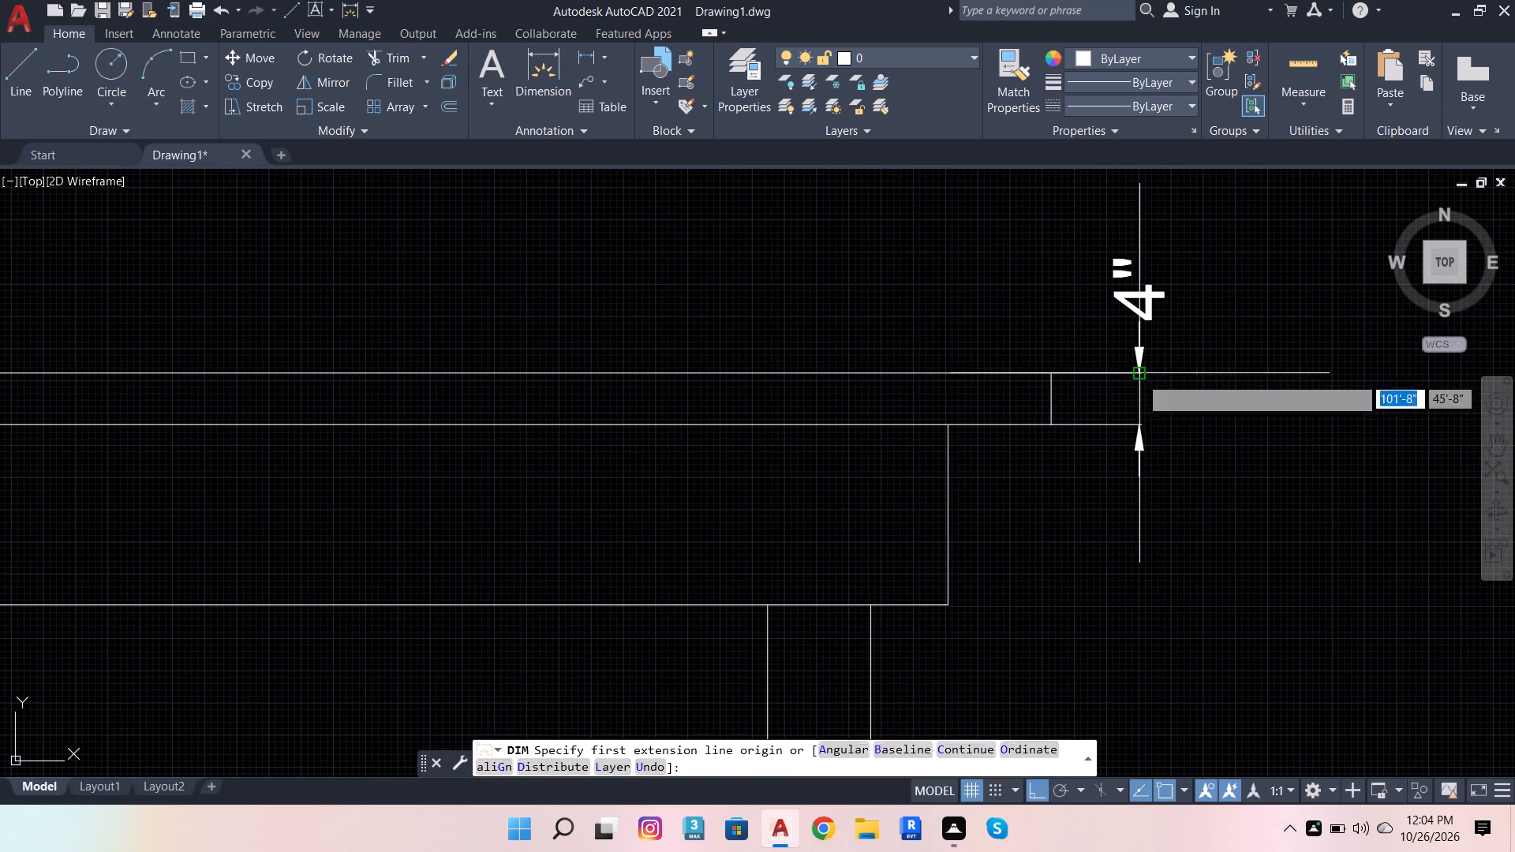
pyautogui.scroll(-4, 941, 283)
pyautogui.press('Escape')
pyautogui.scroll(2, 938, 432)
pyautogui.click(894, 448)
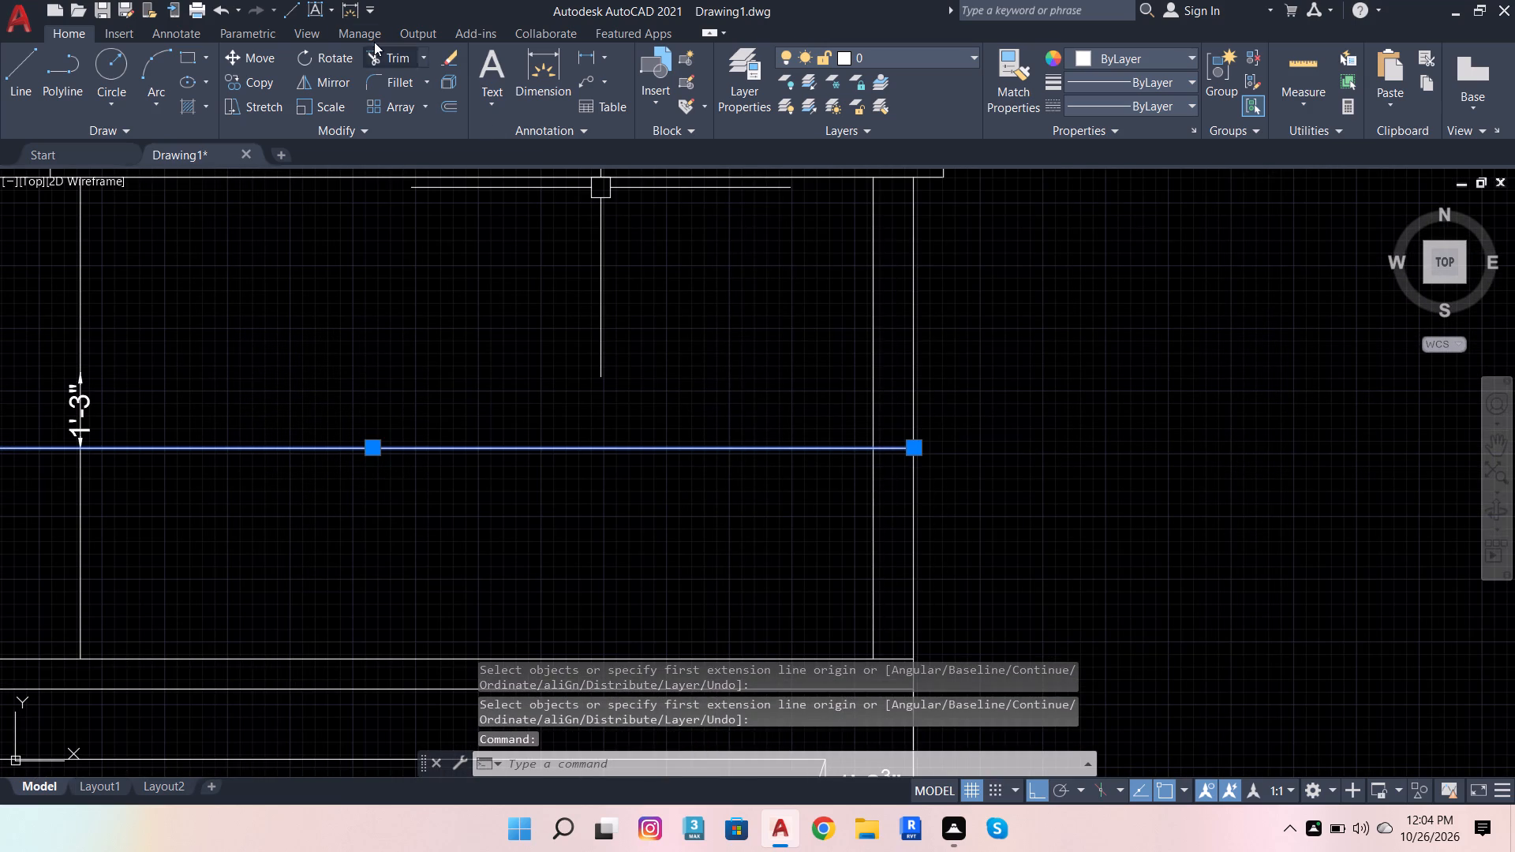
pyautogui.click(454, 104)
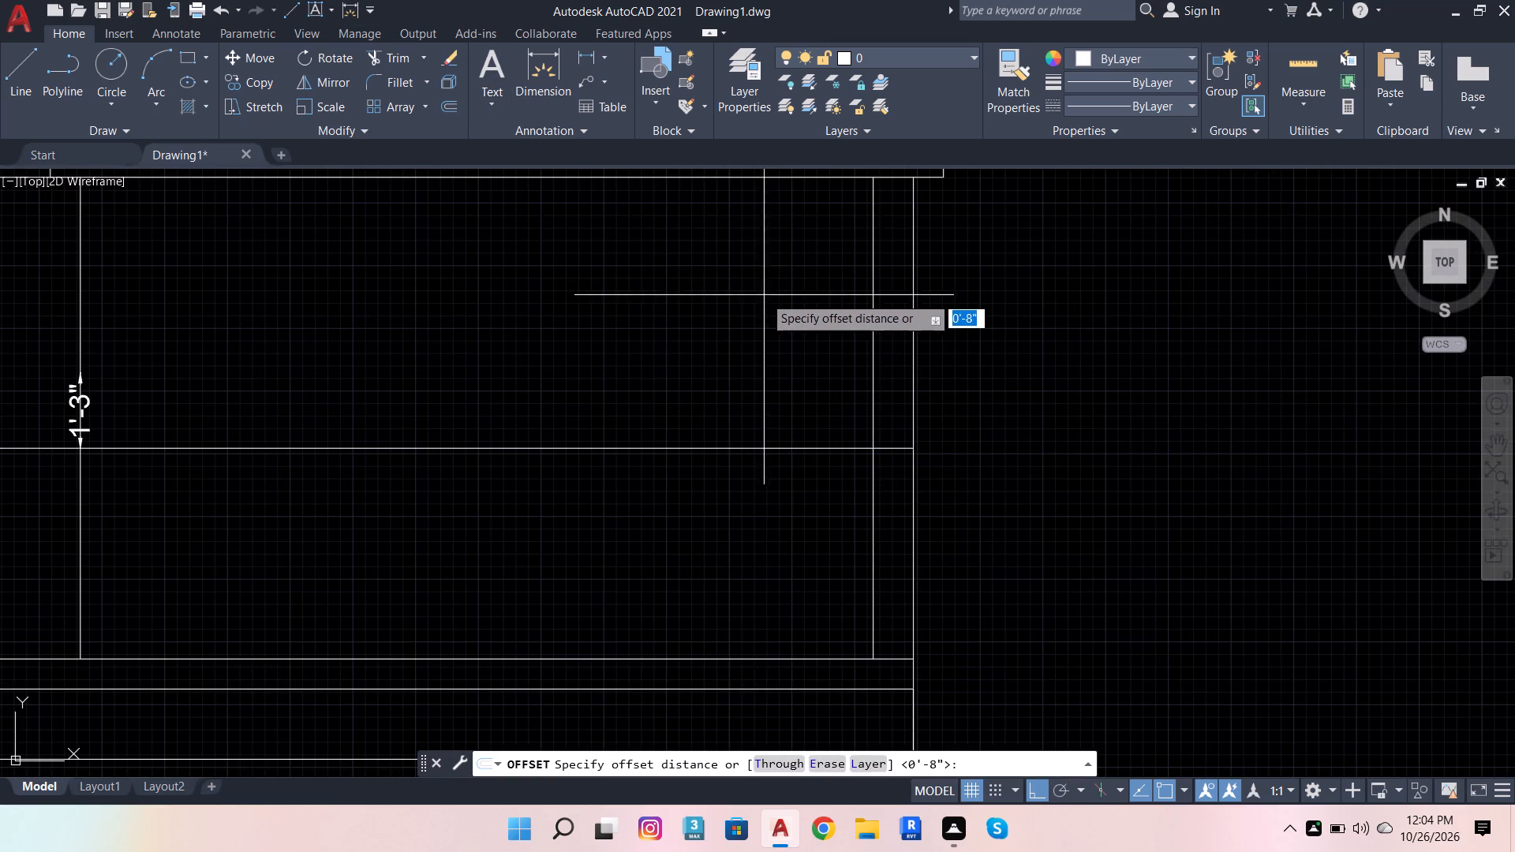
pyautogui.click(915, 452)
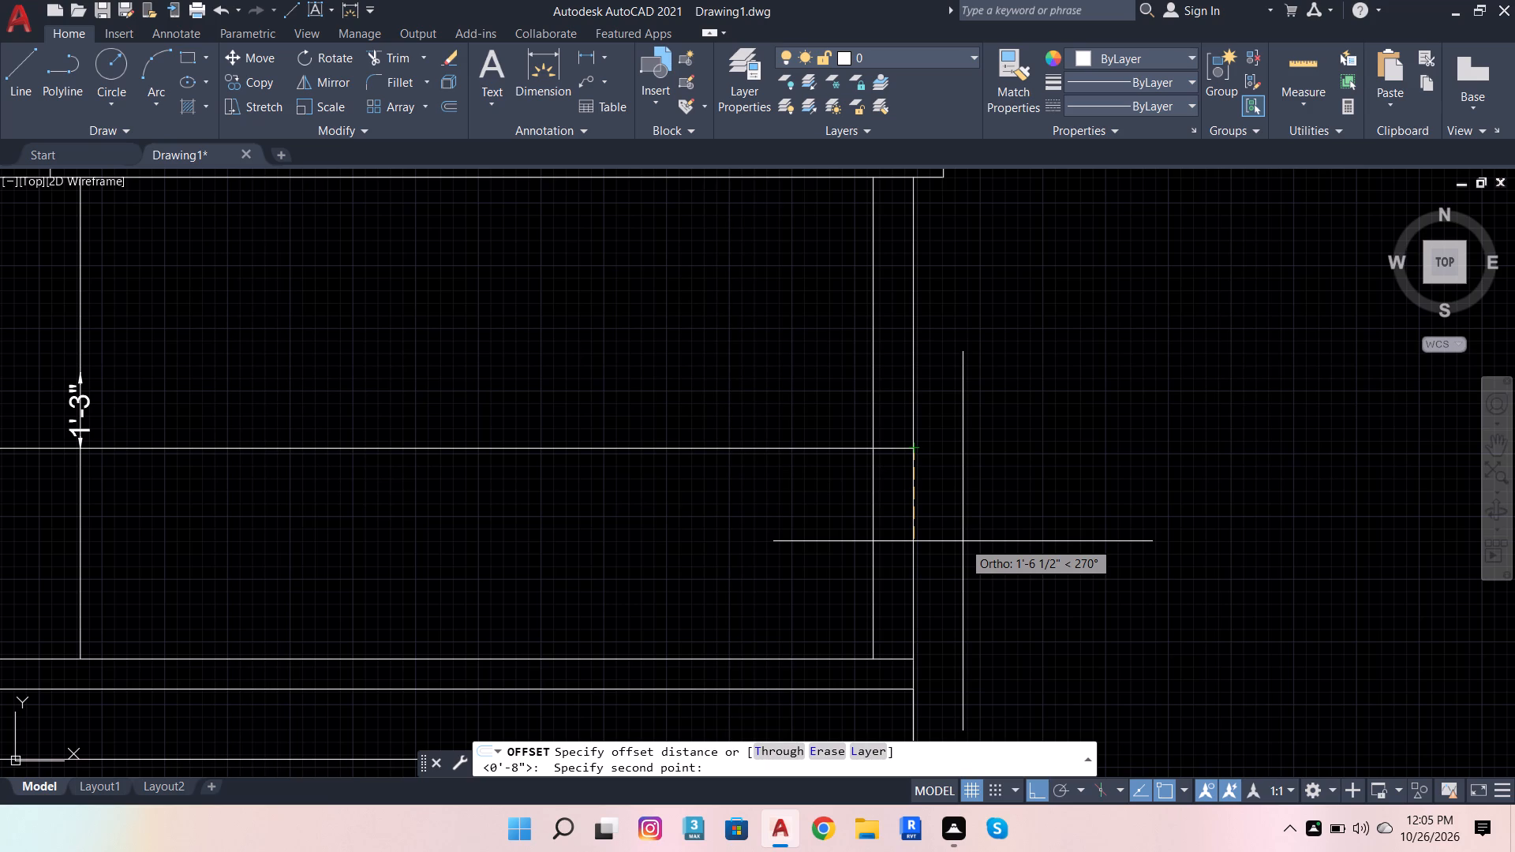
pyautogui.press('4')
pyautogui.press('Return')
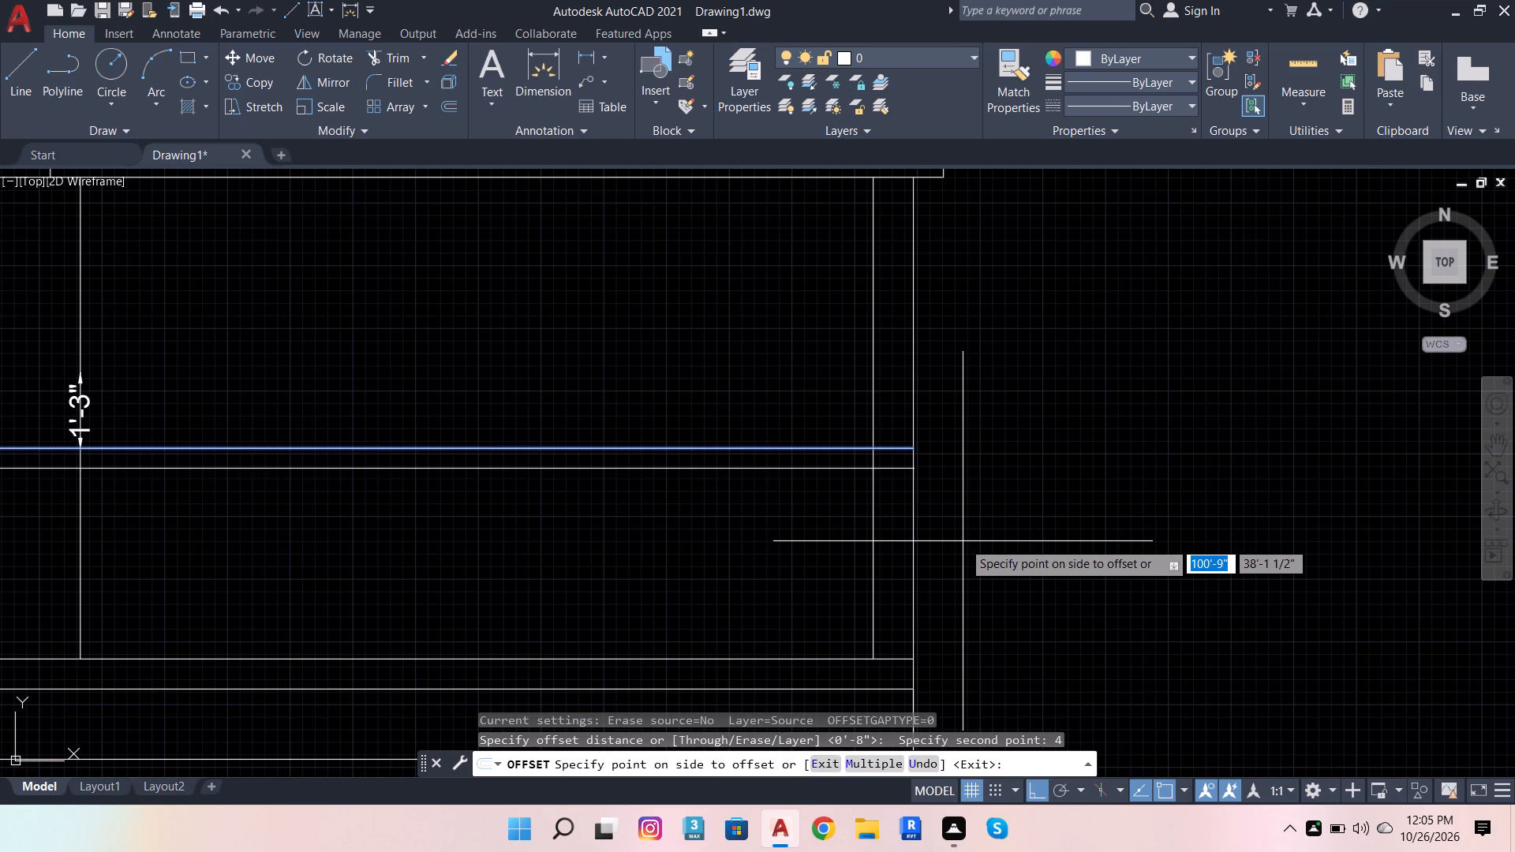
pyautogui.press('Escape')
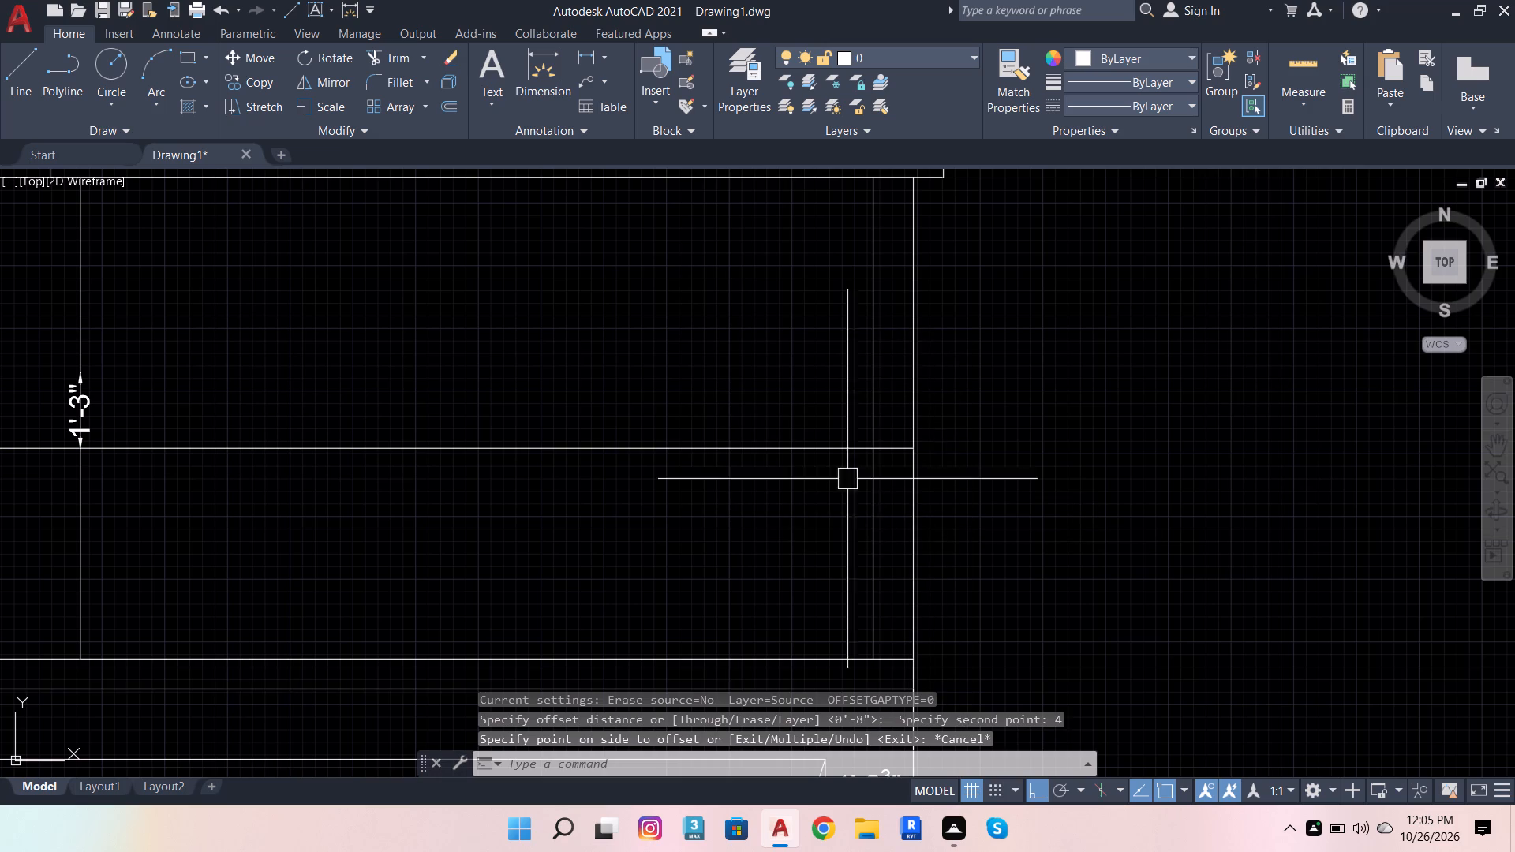
# Offset the horizontal line at the base of the 1'-3" dimension 2" downward.
pyautogui.click(840, 450)
pyautogui.click(450, 106)
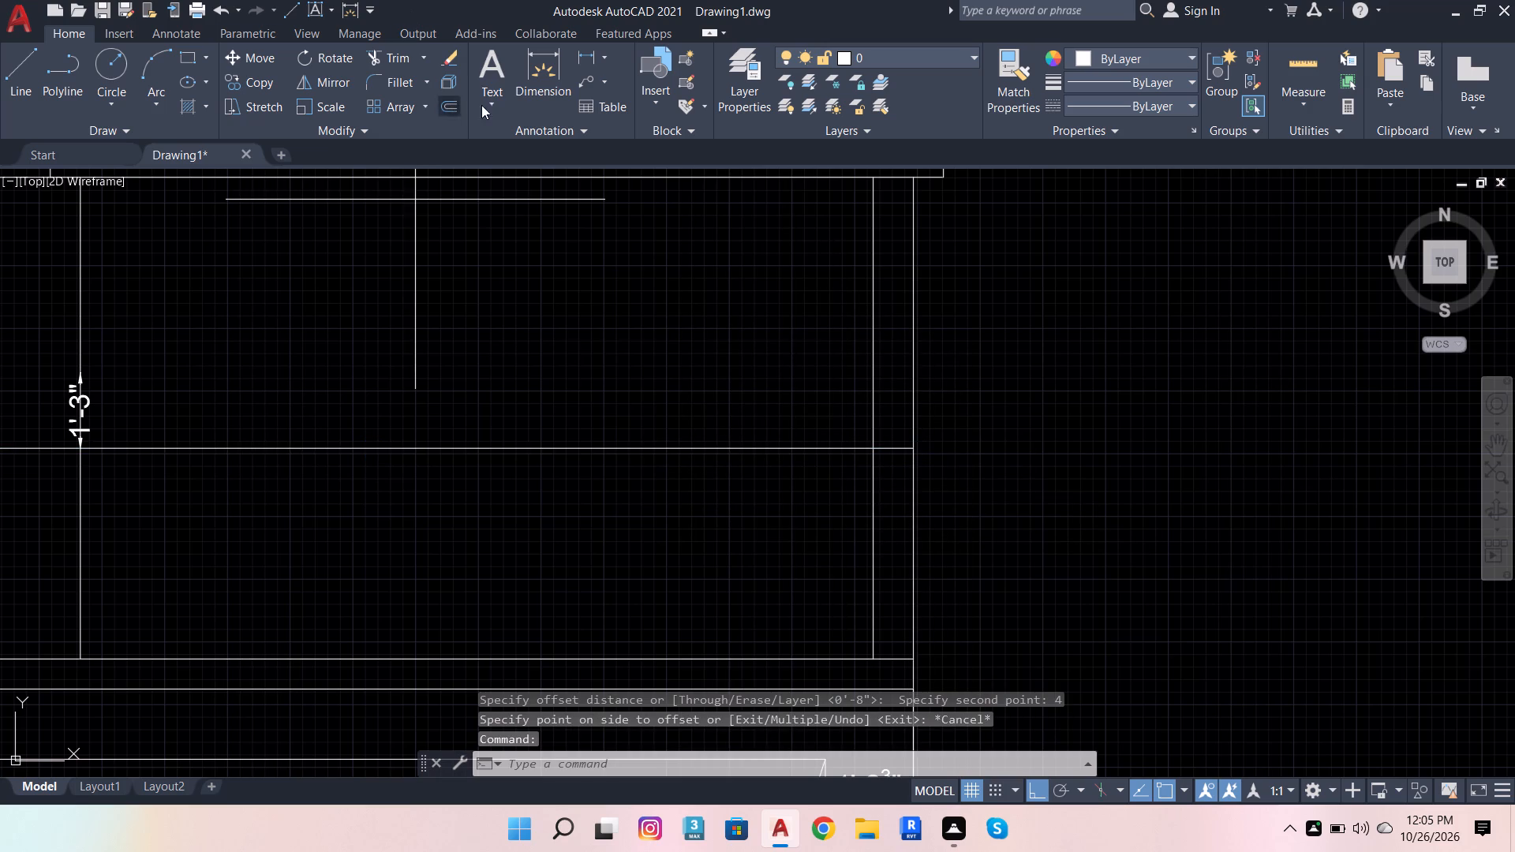
pyautogui.click(912, 450)
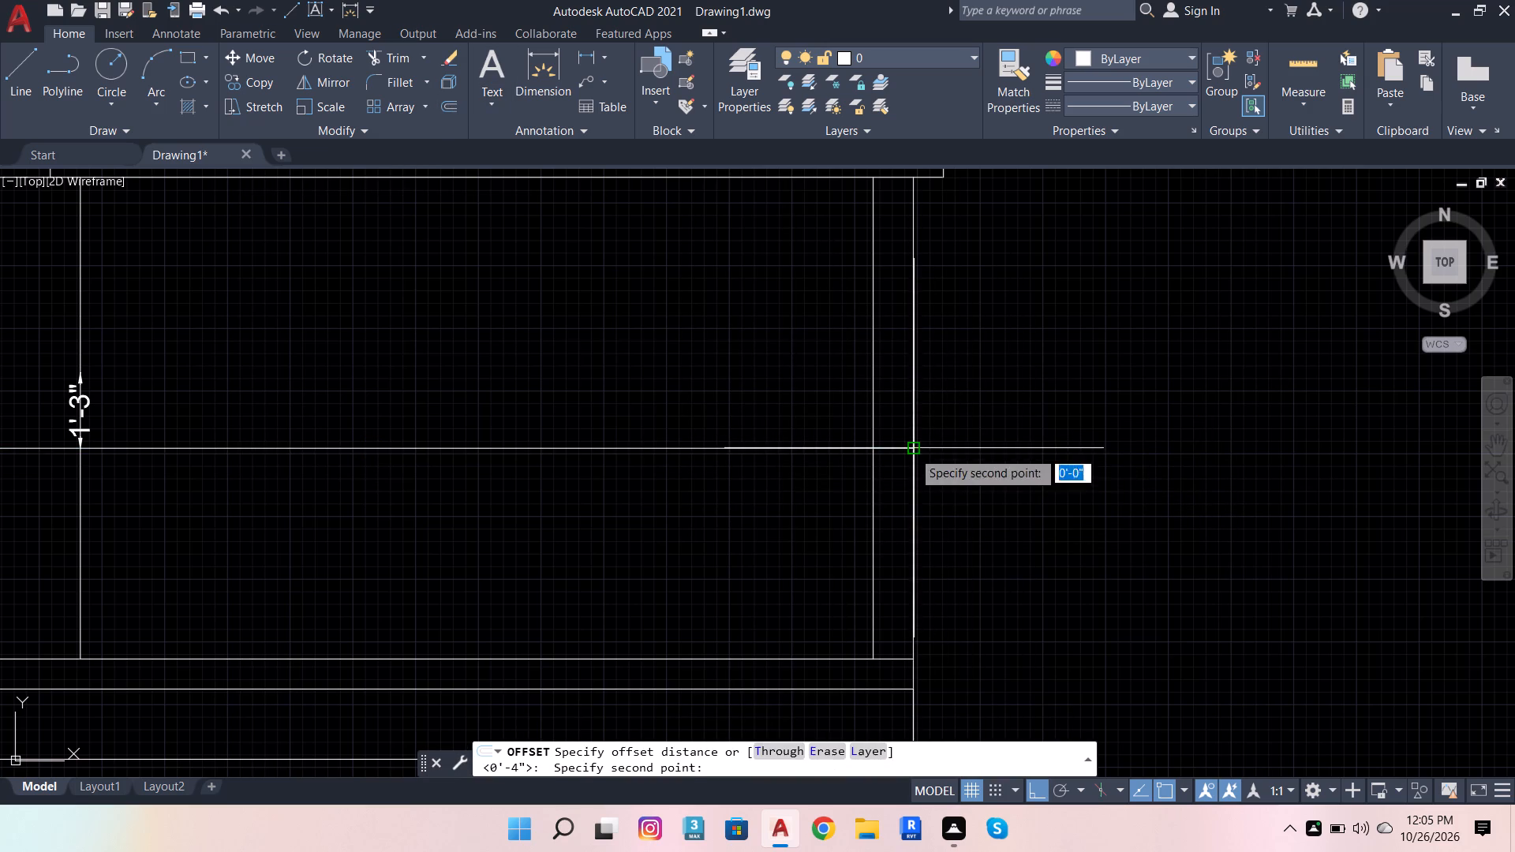
pyautogui.press('2')
pyautogui.press('Return')
pyautogui.click(968, 554)
pyautogui.scroll(3, 885, 446)
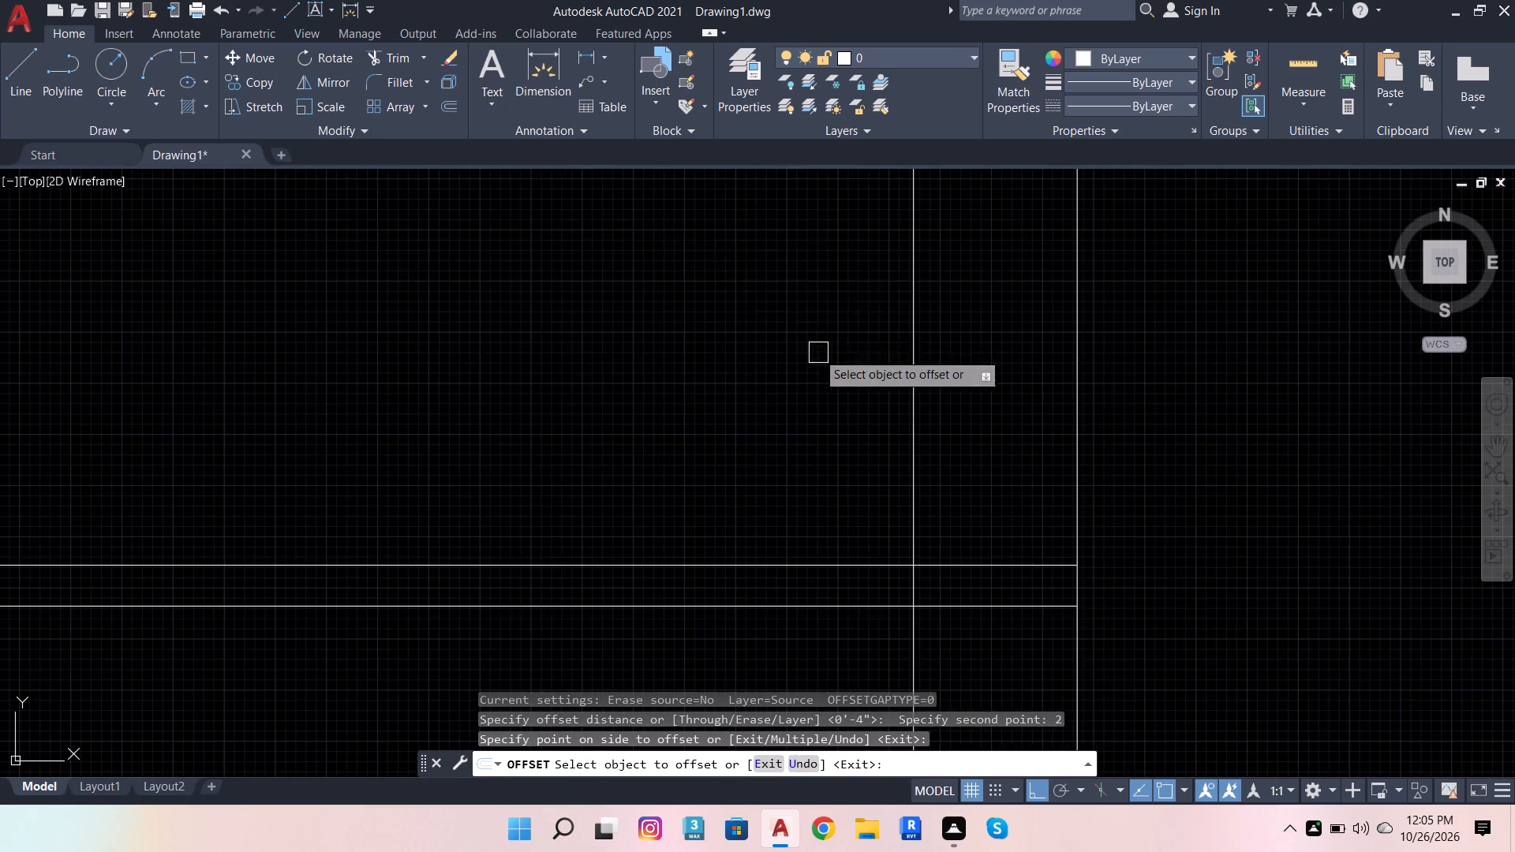
pyautogui.press('Escape')
# Draw a horizontal line outward from the right end of the 2" offset line, past the upper wall's right edge.
pyautogui.scroll(-5, 434, 147)
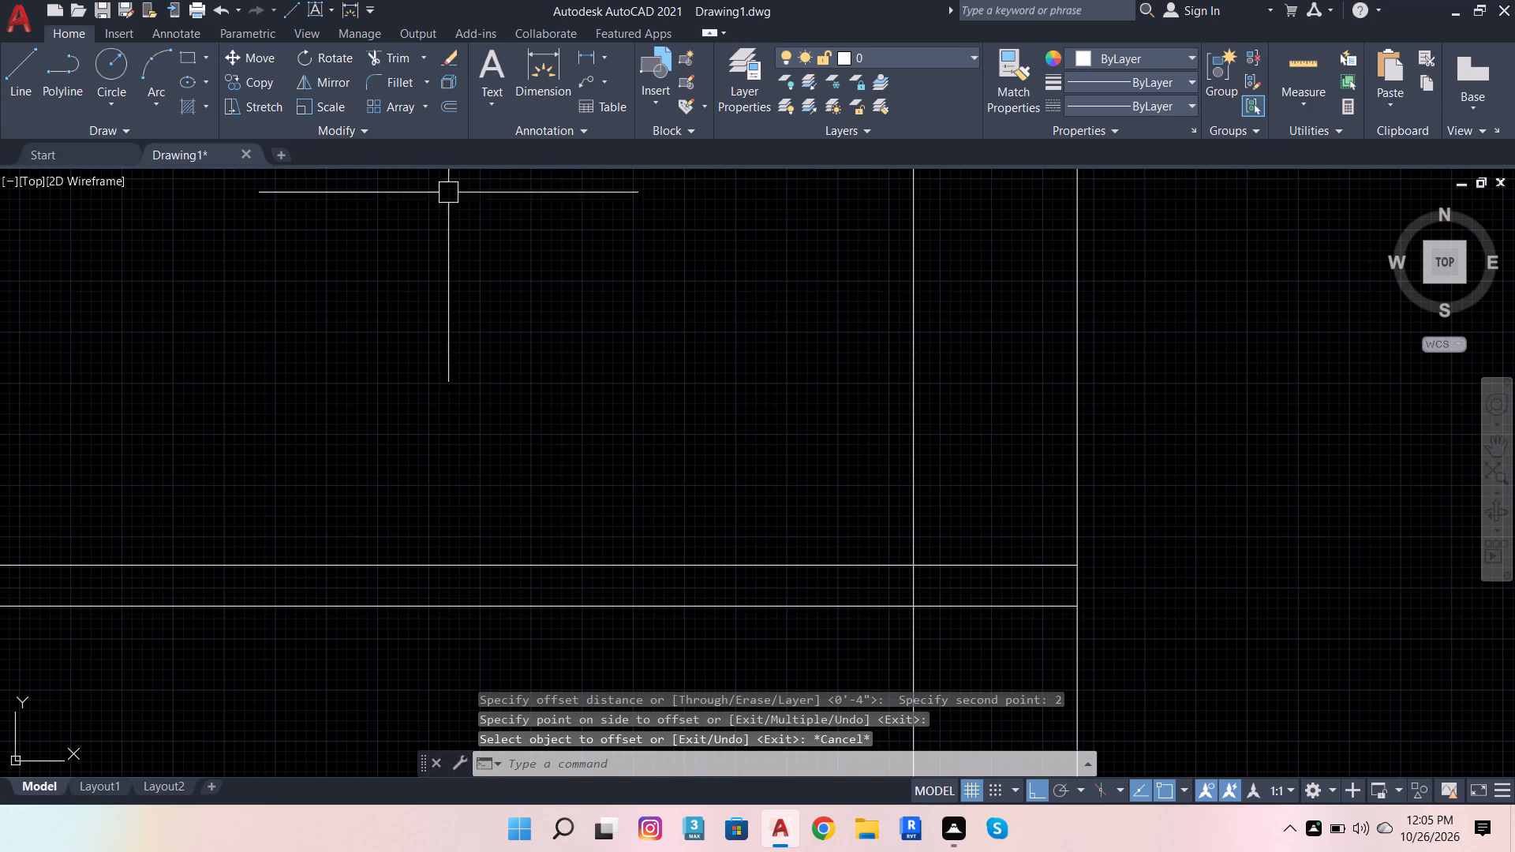
pyautogui.scroll(-4, 642, 343)
pyautogui.click(22, 62)
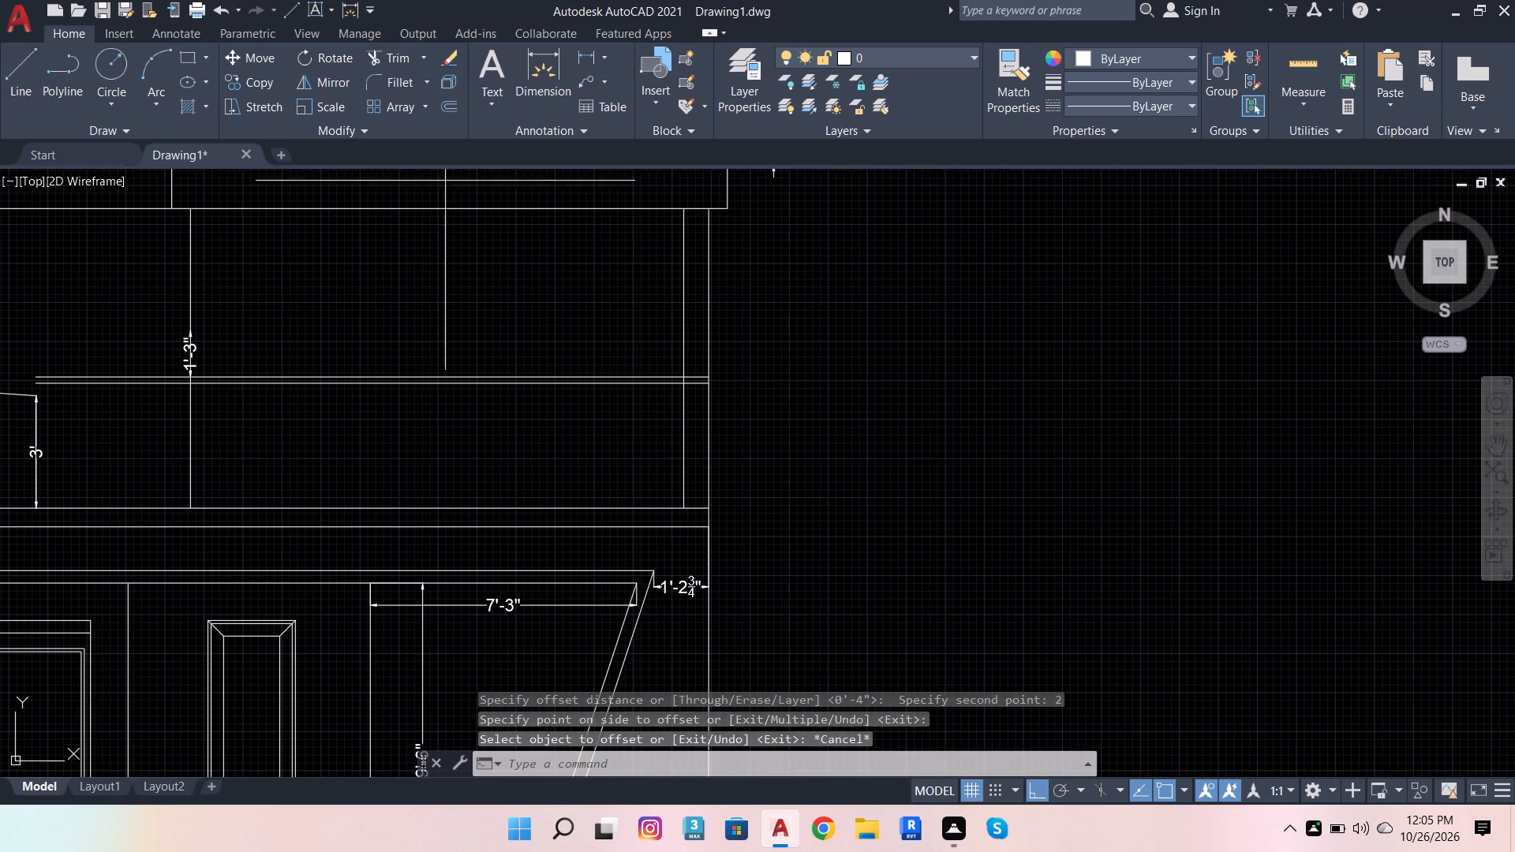
pyautogui.click(711, 381)
pyautogui.click(857, 375)
pyautogui.press('space')
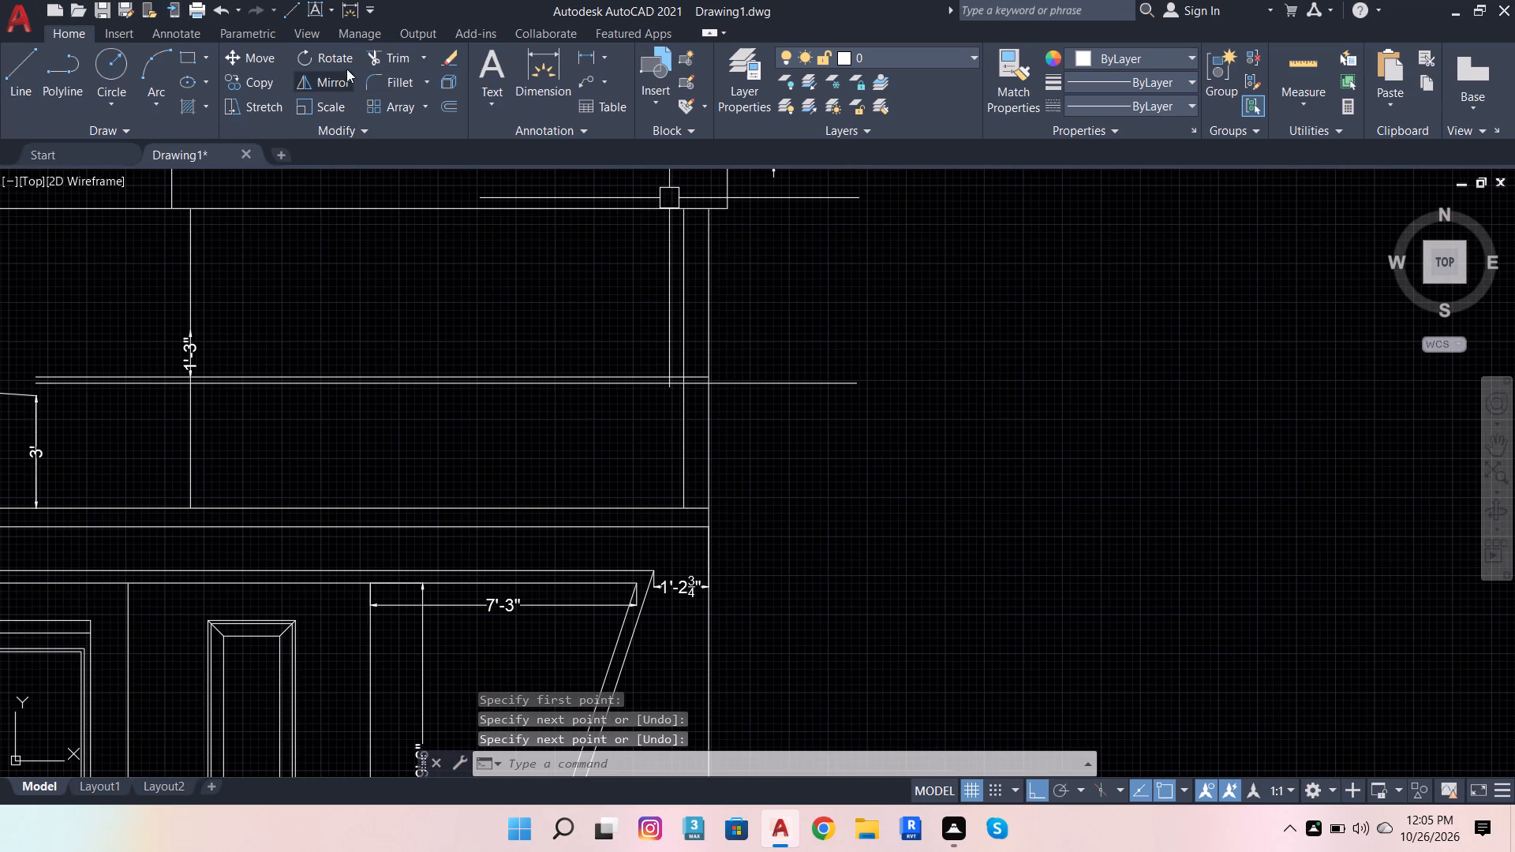
# Extend the upper outer edge down to the 2" band, end both band lines at it, and trim the wall's right edge above the band.
pyautogui.click(381, 52)
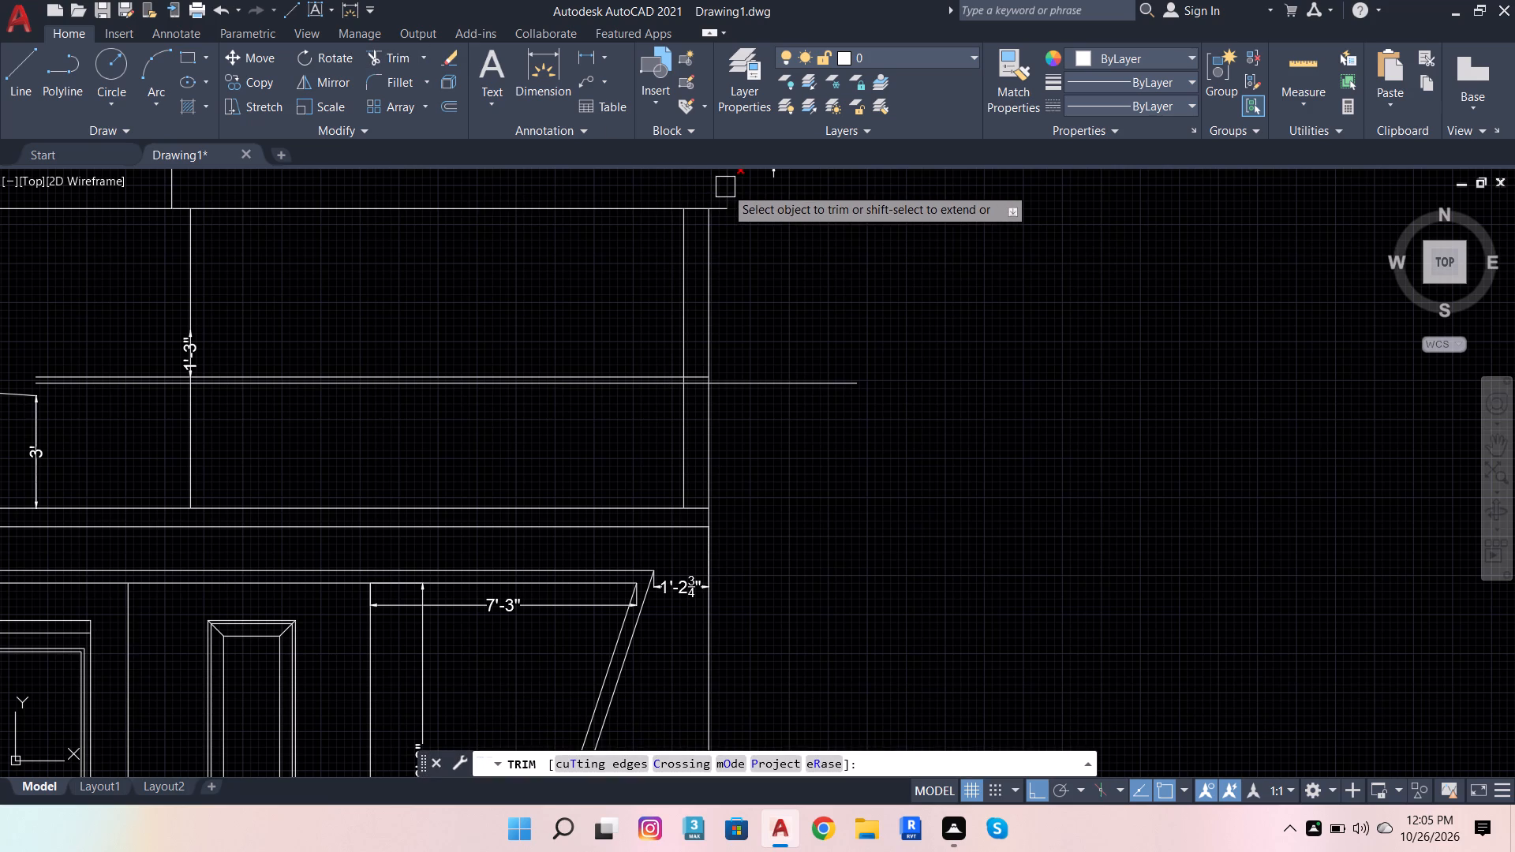
pyautogui.keyDown('shift'); pyautogui.click(727, 186); pyautogui.keyUp('shift')
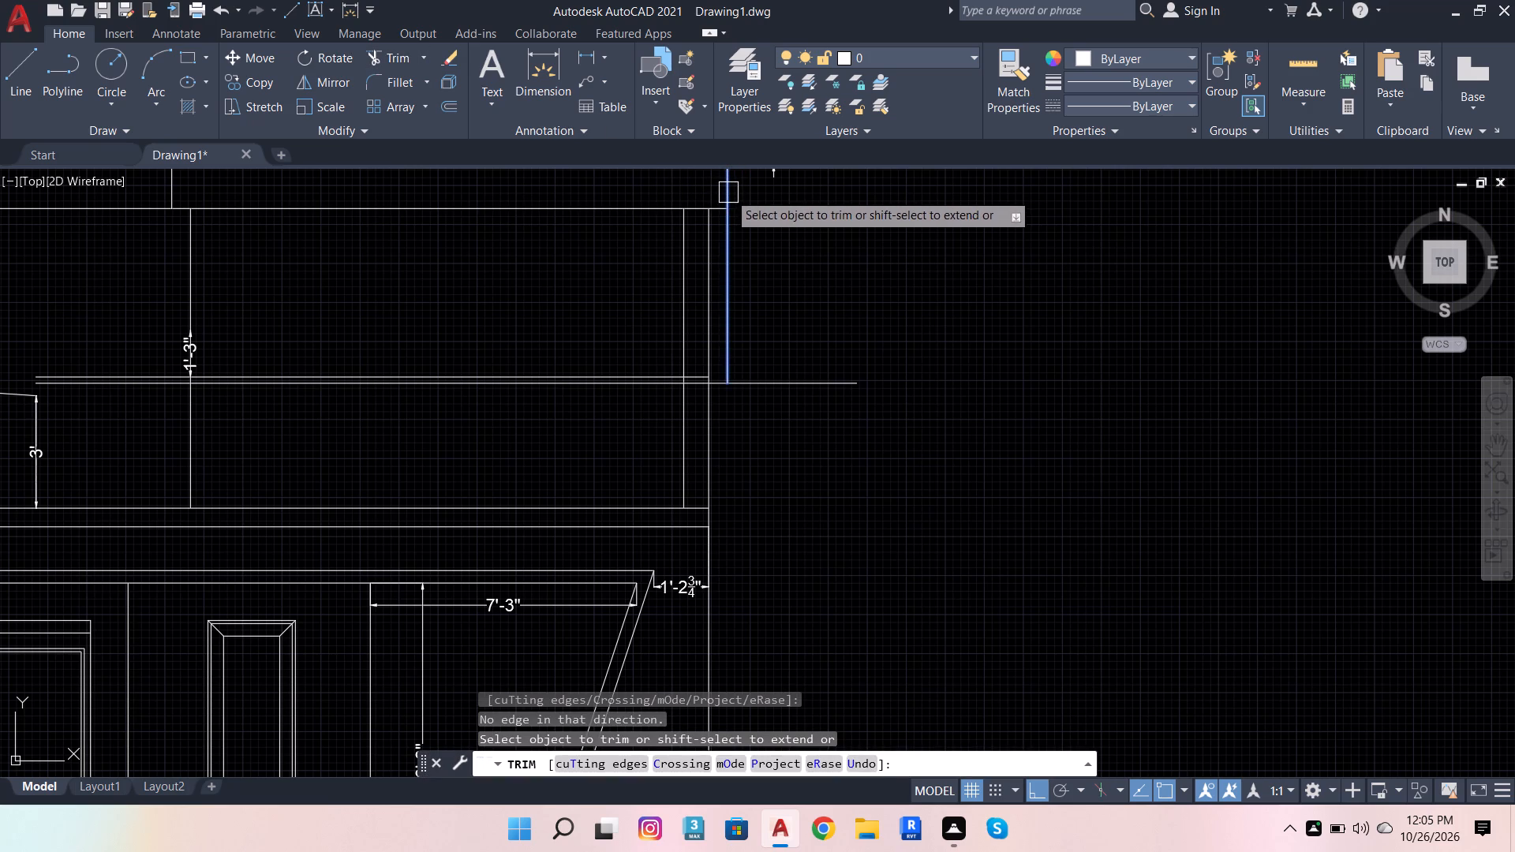
pyautogui.keyDown('shift'); pyautogui.click(728, 192); pyautogui.keyUp('shift')
pyautogui.click(782, 387)
pyautogui.scroll(2, 617, 418)
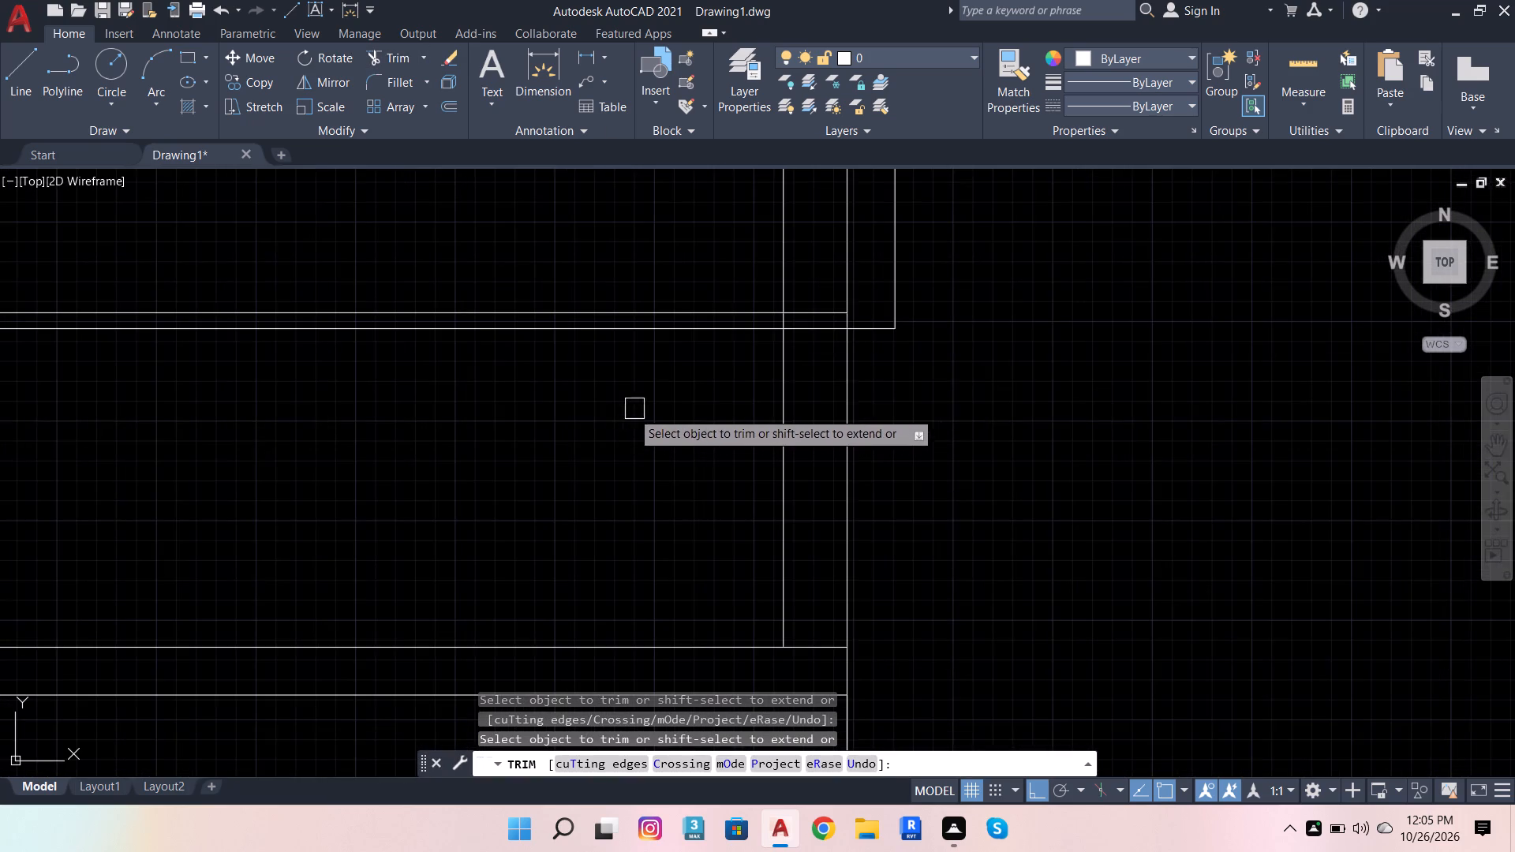
pyautogui.keyDown('shift'); pyautogui.click(731, 309); pyautogui.keyUp('shift')
pyautogui.scroll(1, 879, 306)
pyautogui.scroll(4, 815, 346)
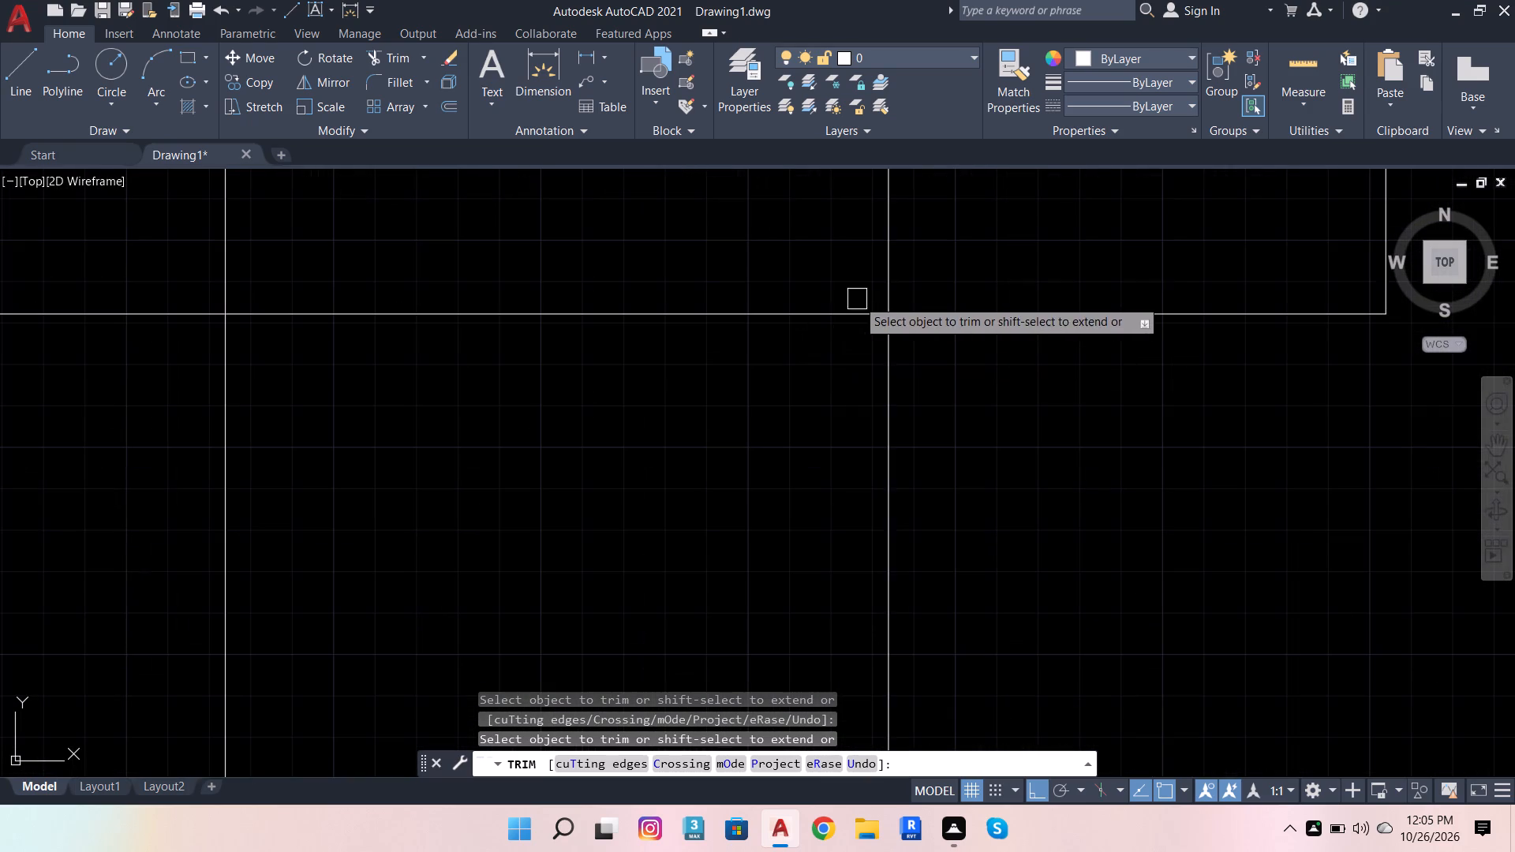
pyautogui.click(896, 267)
# Dimension the band's overhang beyond the upper wall's right edge, placing the dimension just below the band.
pyautogui.scroll(-5, 901, 413)
pyautogui.scroll(1, 847, 383)
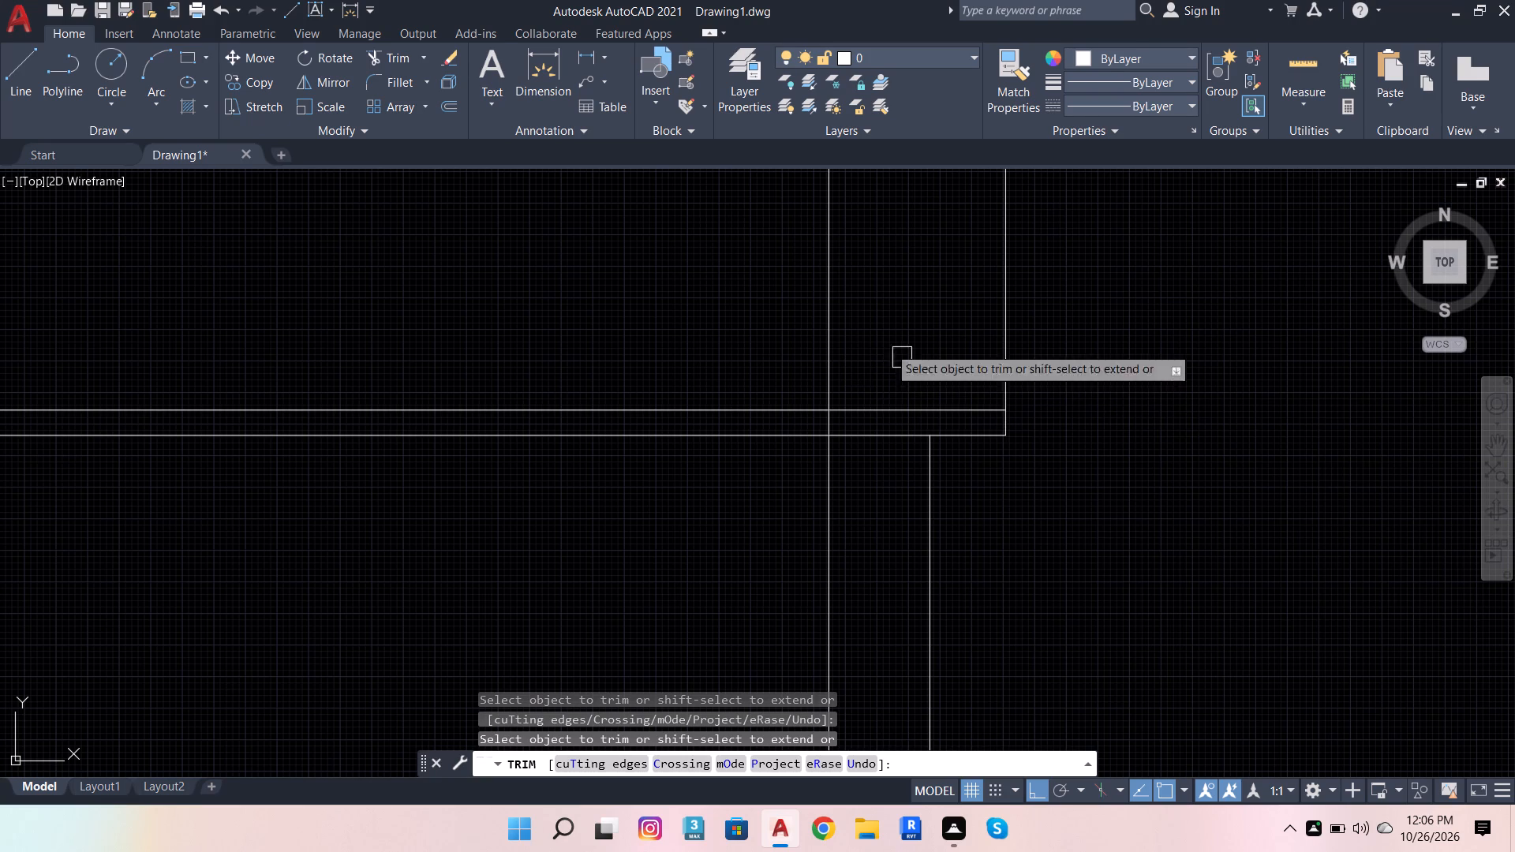
pyautogui.click(546, 73)
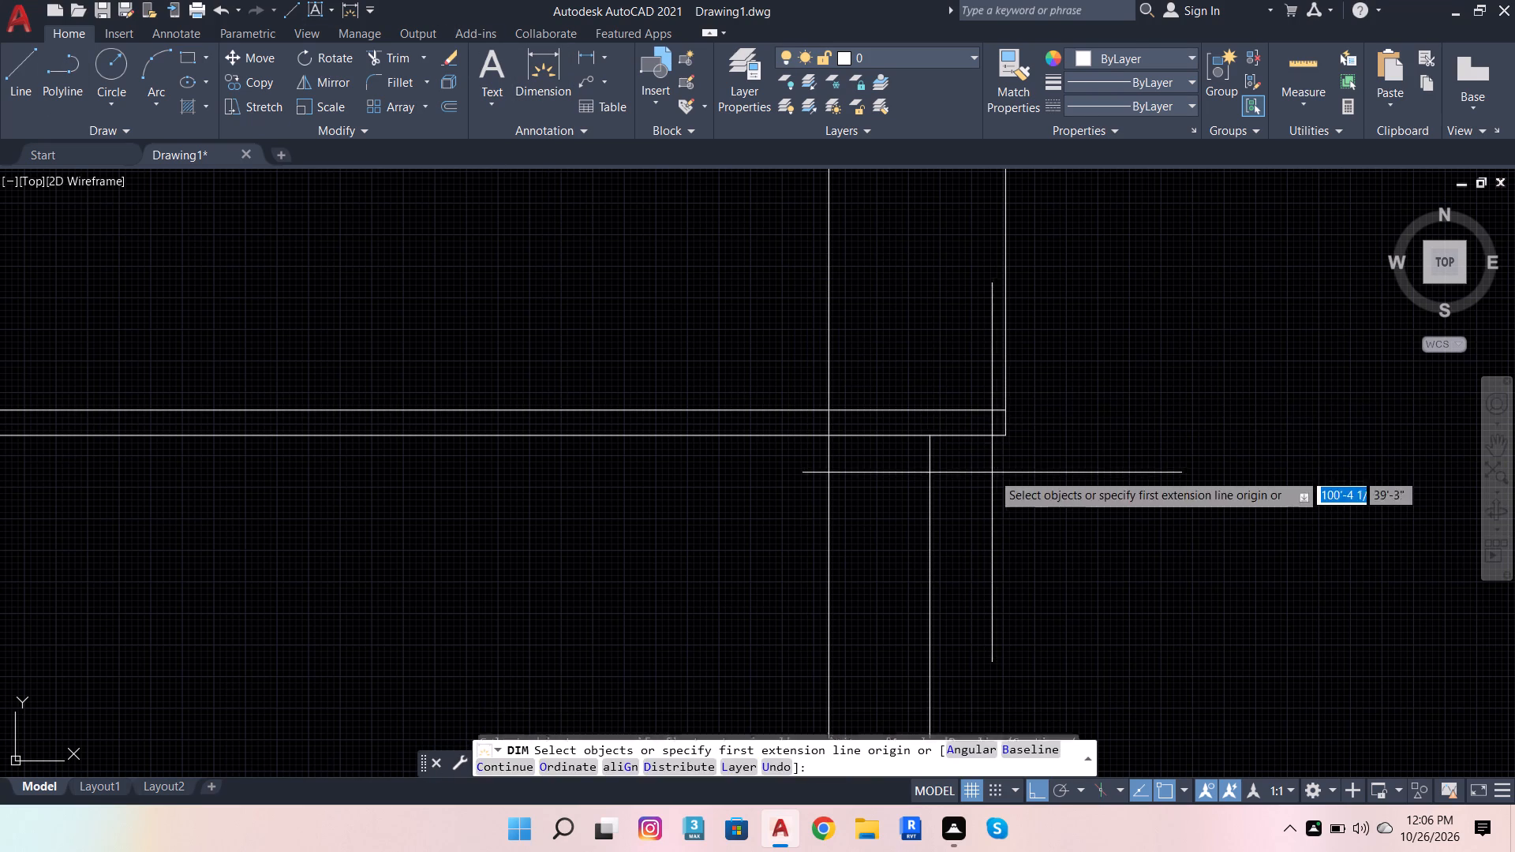
pyautogui.click(963, 441)
pyautogui.click(997, 469)
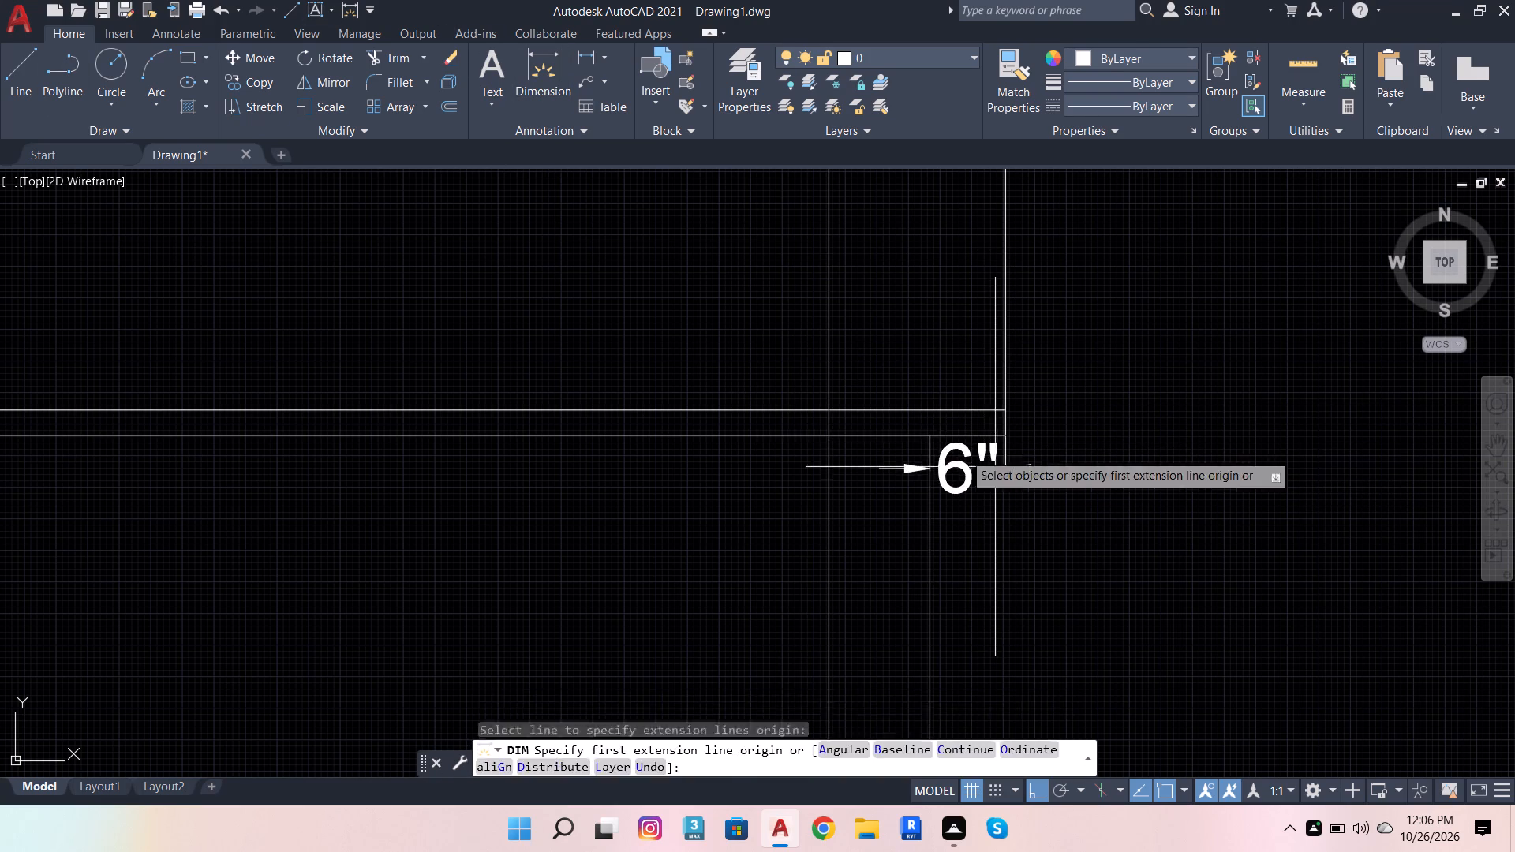
# Place a 6" guide dimension inward from the 8" strip's inner line along the underside of the band.
pyautogui.click(555, 81)
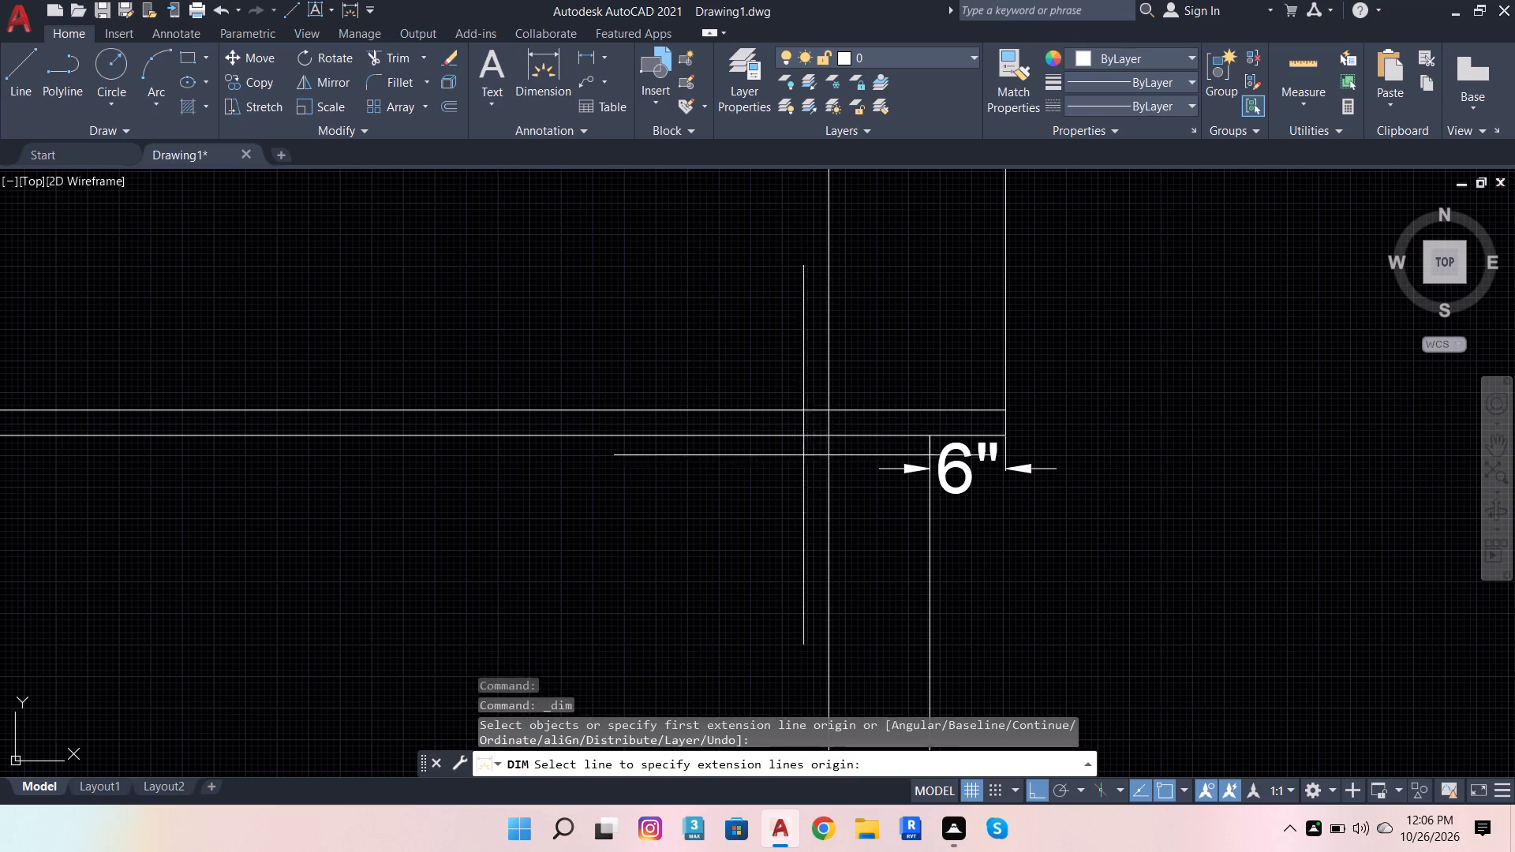
pyautogui.click(829, 438)
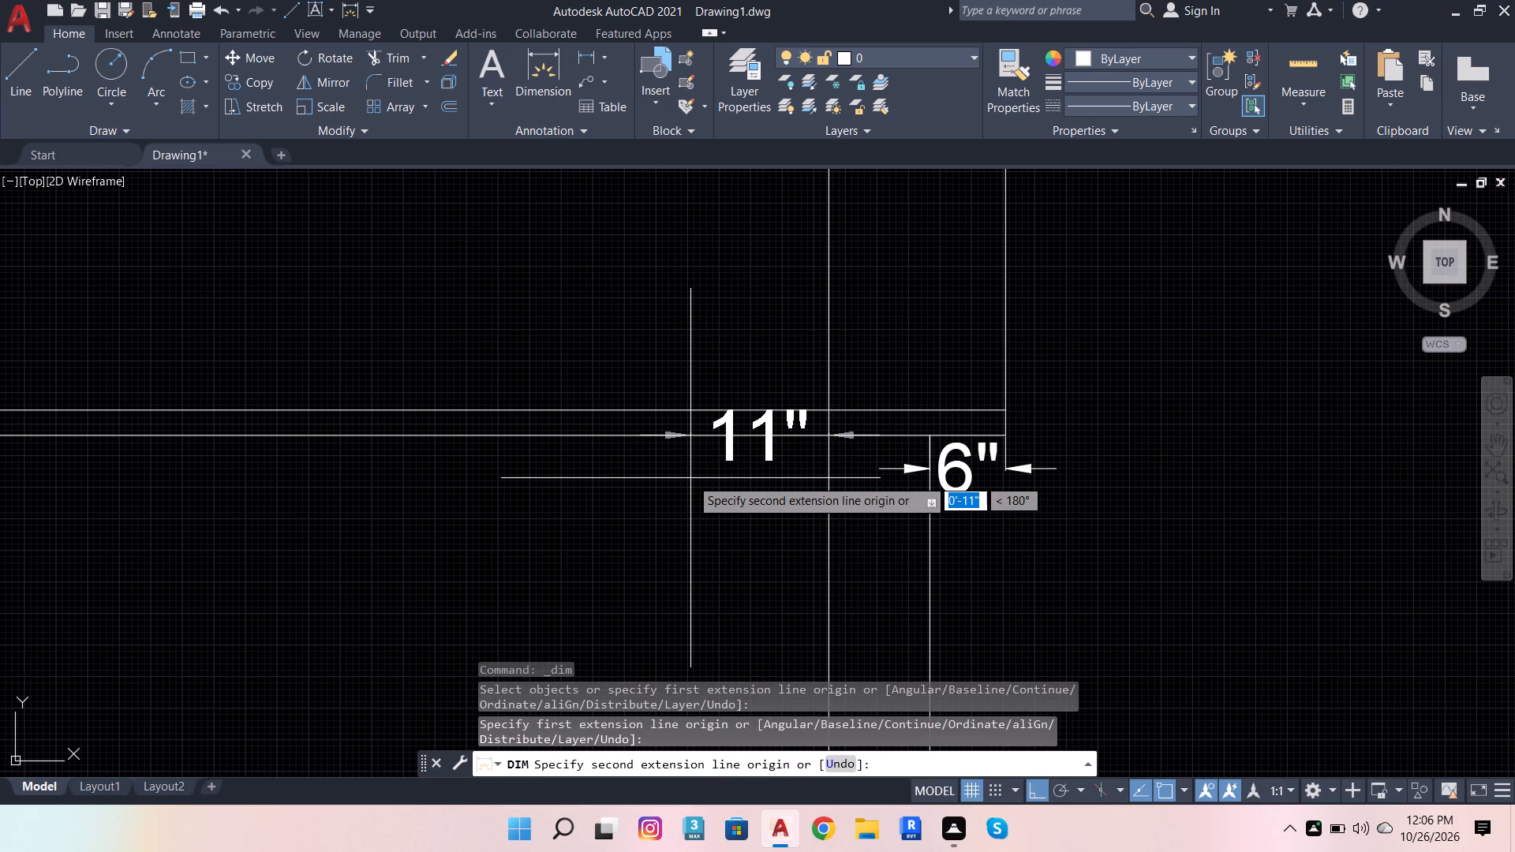
pyautogui.press('6')
pyautogui.press('Return')
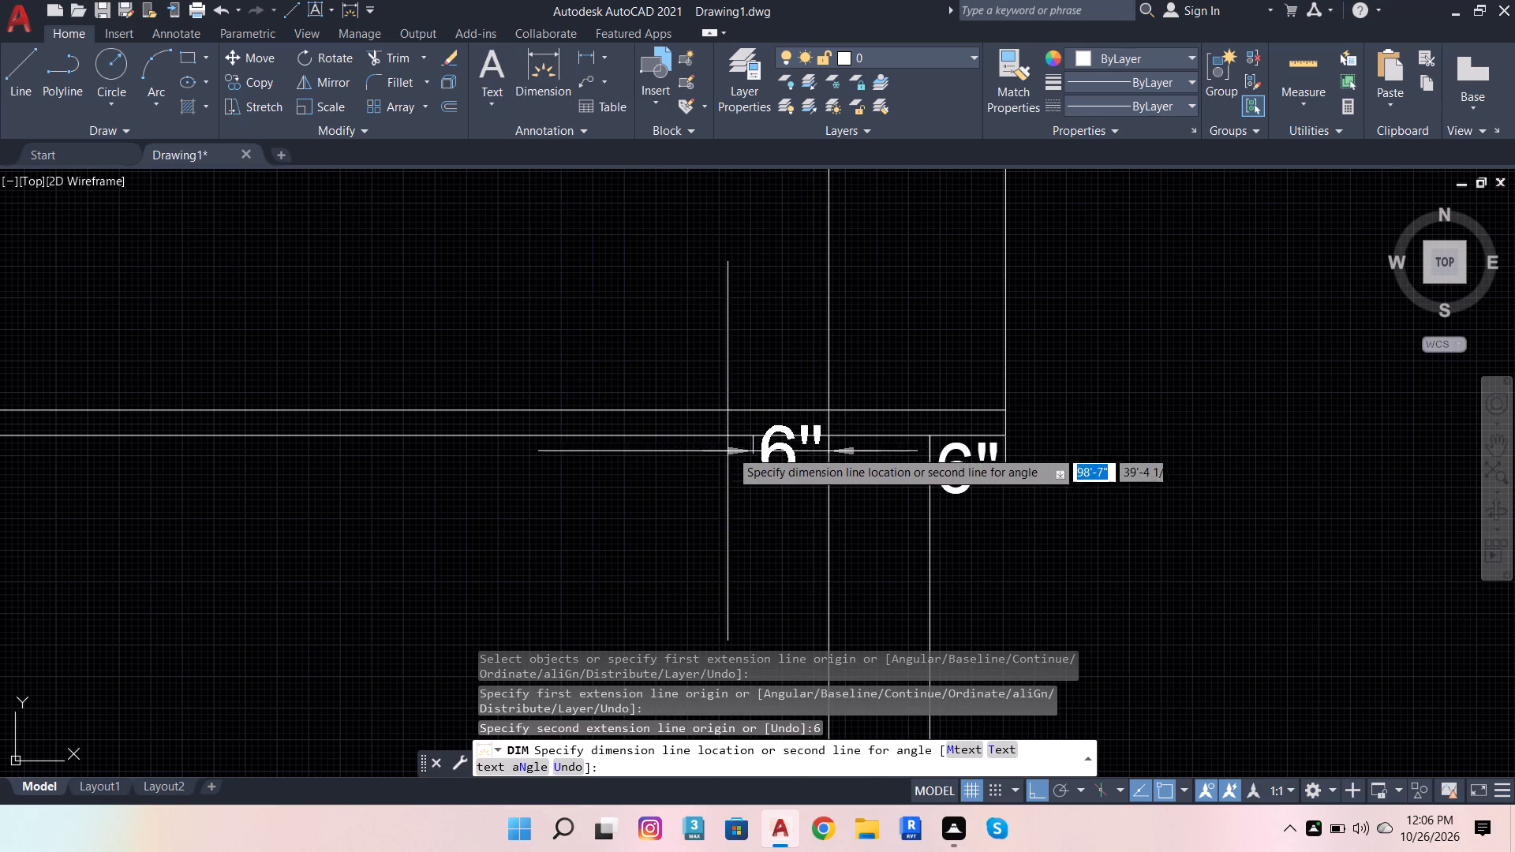
pyautogui.scroll(3, 767, 441)
pyautogui.click(707, 424)
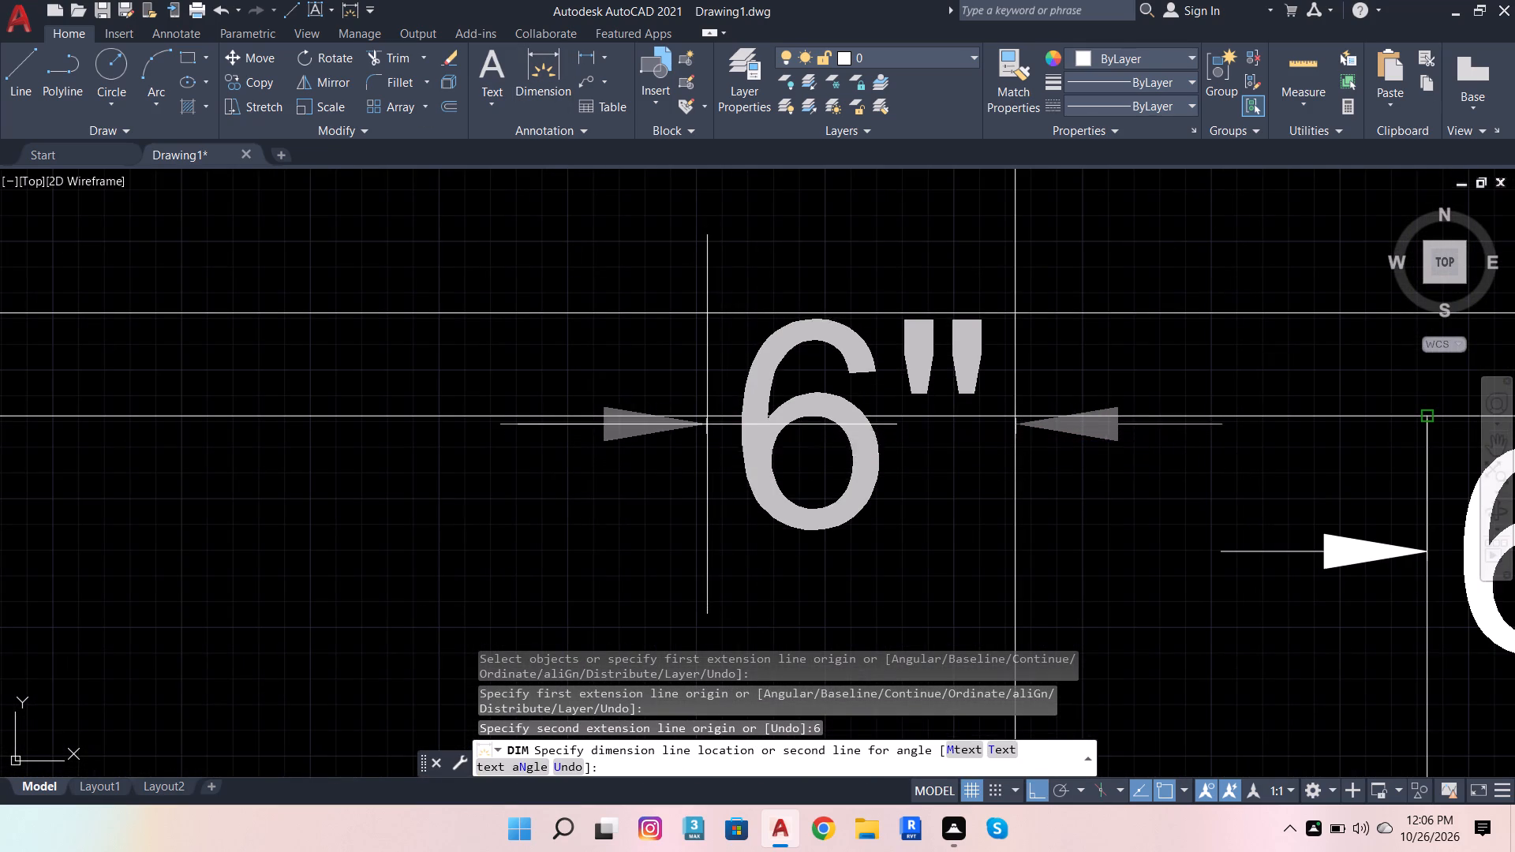
pyautogui.press('Escape')
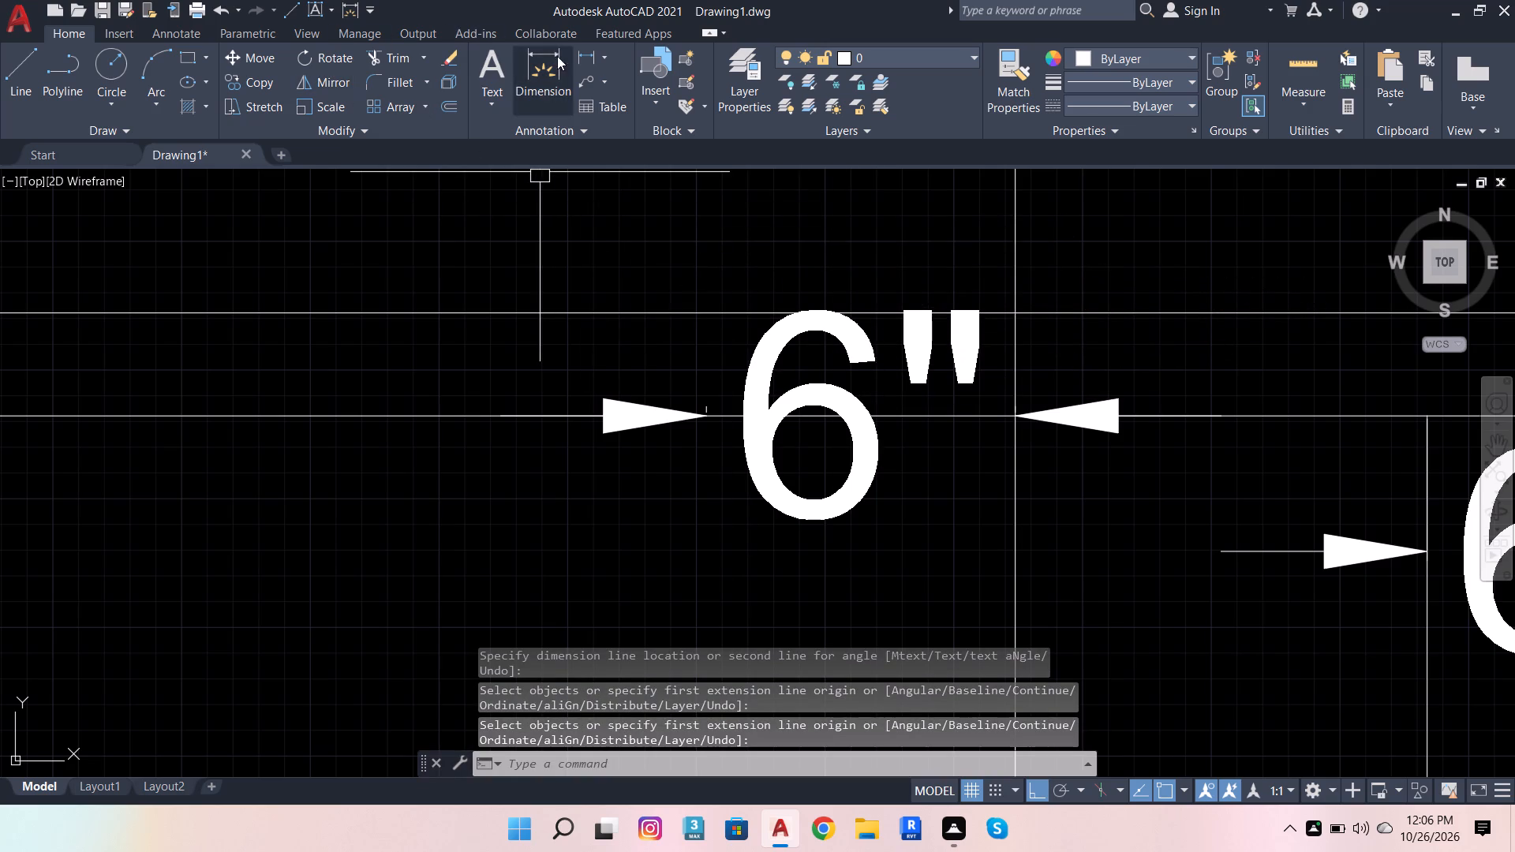
# Draw a short vertical line at the inner end of the 6" guide dimension and trim it to the band's height.
pyautogui.click(25, 74)
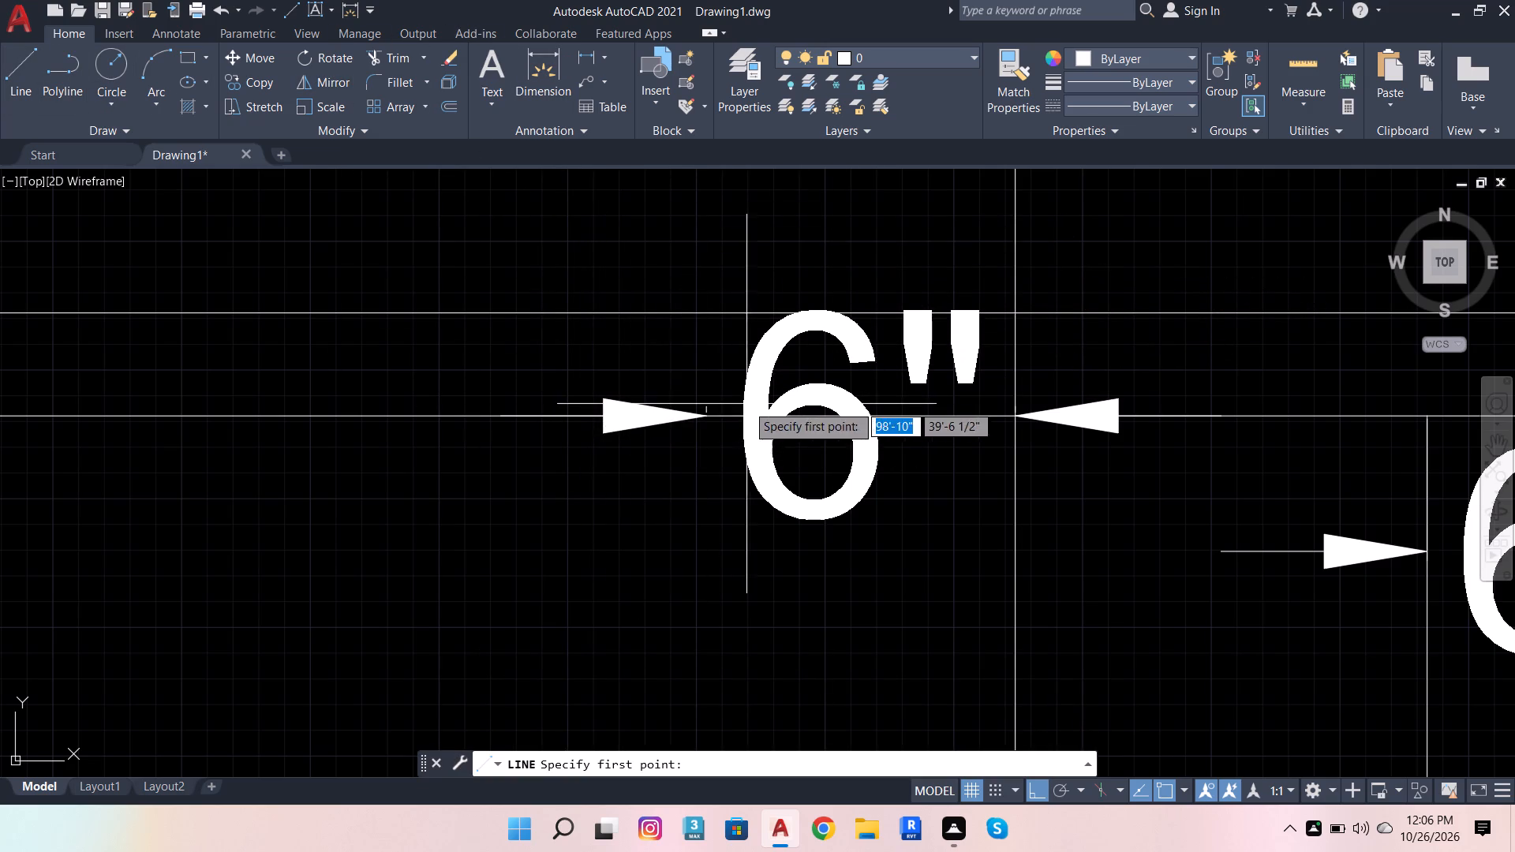
pyautogui.click(698, 413)
pyautogui.click(681, 257)
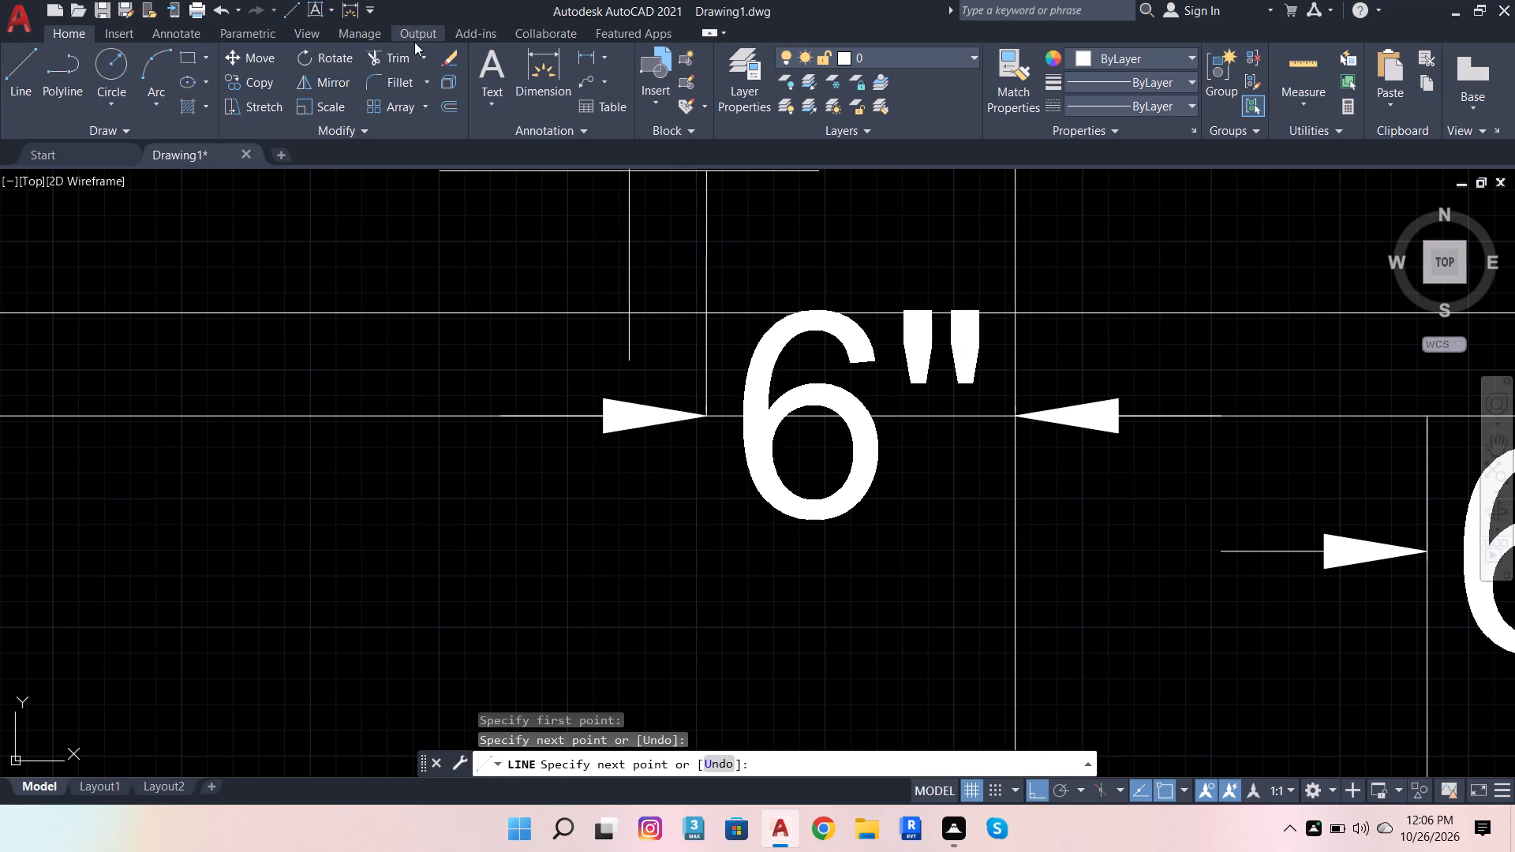
pyautogui.click(381, 68)
pyautogui.click(701, 275)
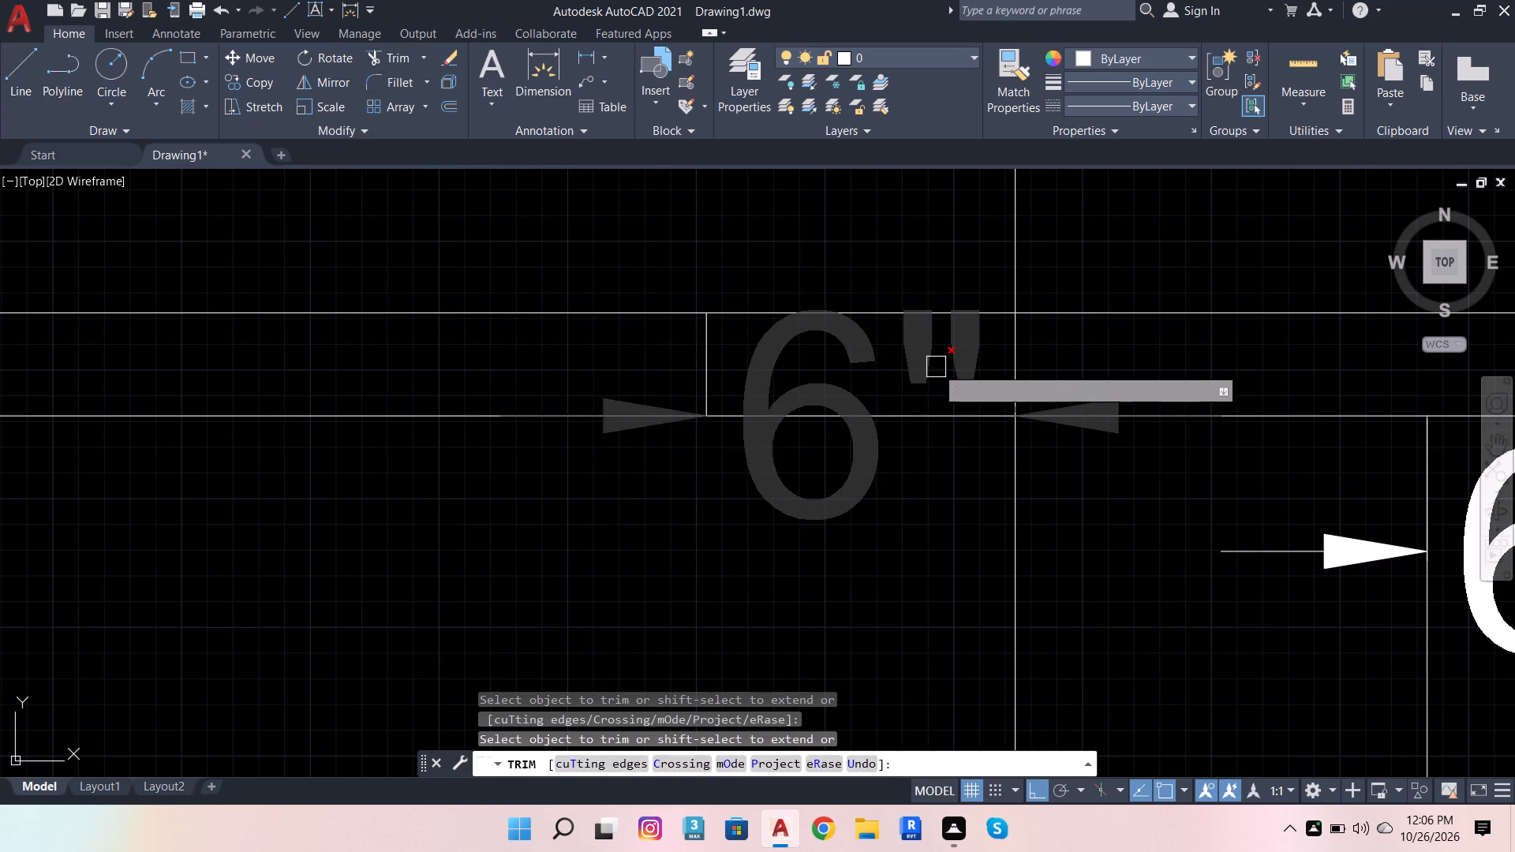
# Erase both 6" dimensions and remove the 8" strip's inner line within and above the band.
pyautogui.click(896, 355)
pyautogui.click(1017, 364)
pyautogui.scroll(-3, 576, 388)
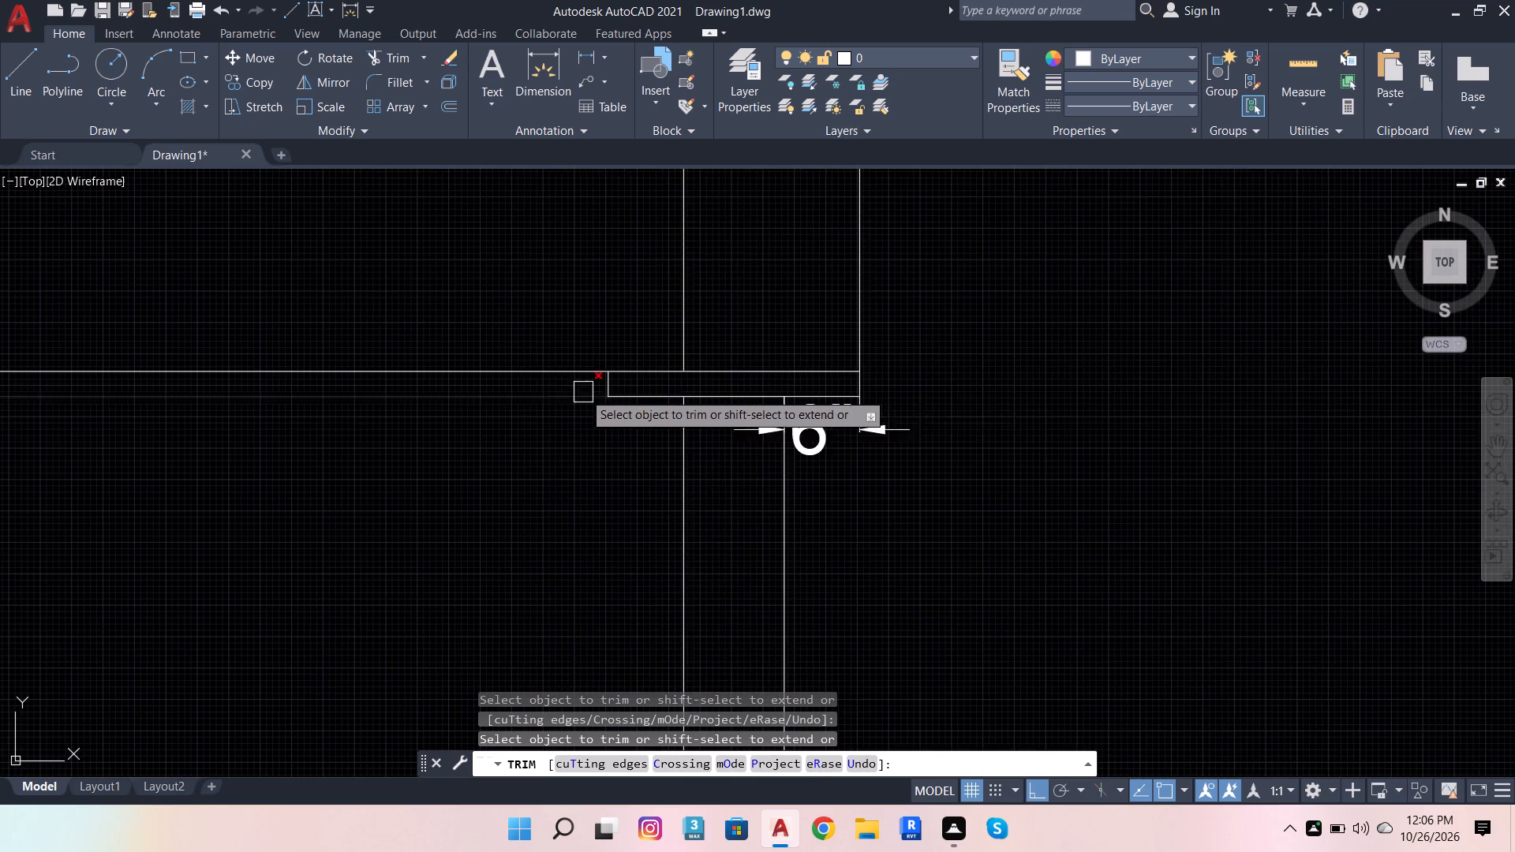
pyautogui.scroll(2, 807, 395)
pyautogui.click(859, 462)
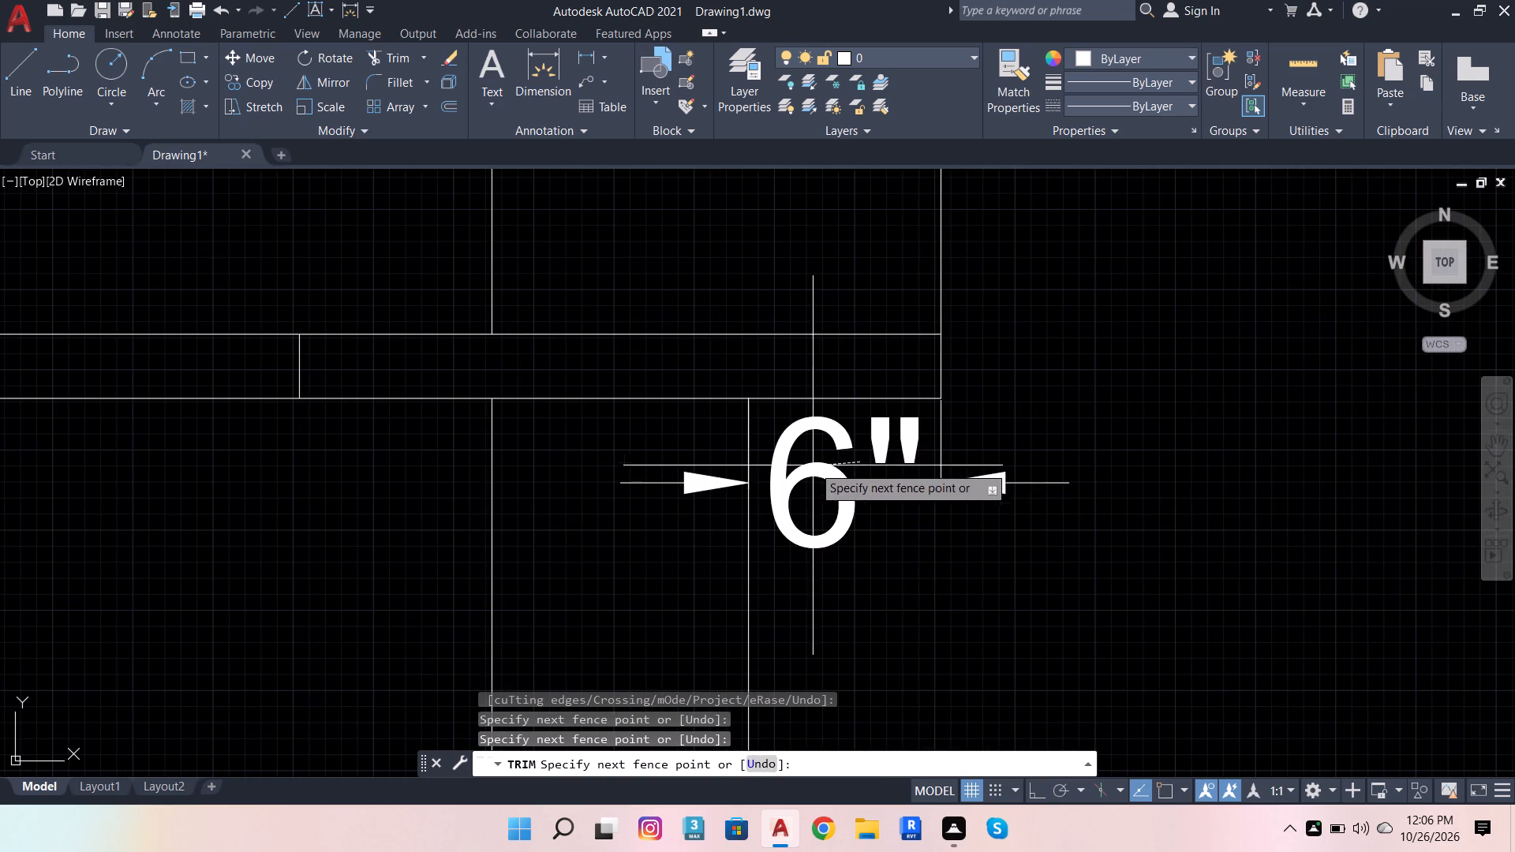
pyautogui.click(797, 494)
pyautogui.click(825, 499)
pyautogui.scroll(-3, 952, 547)
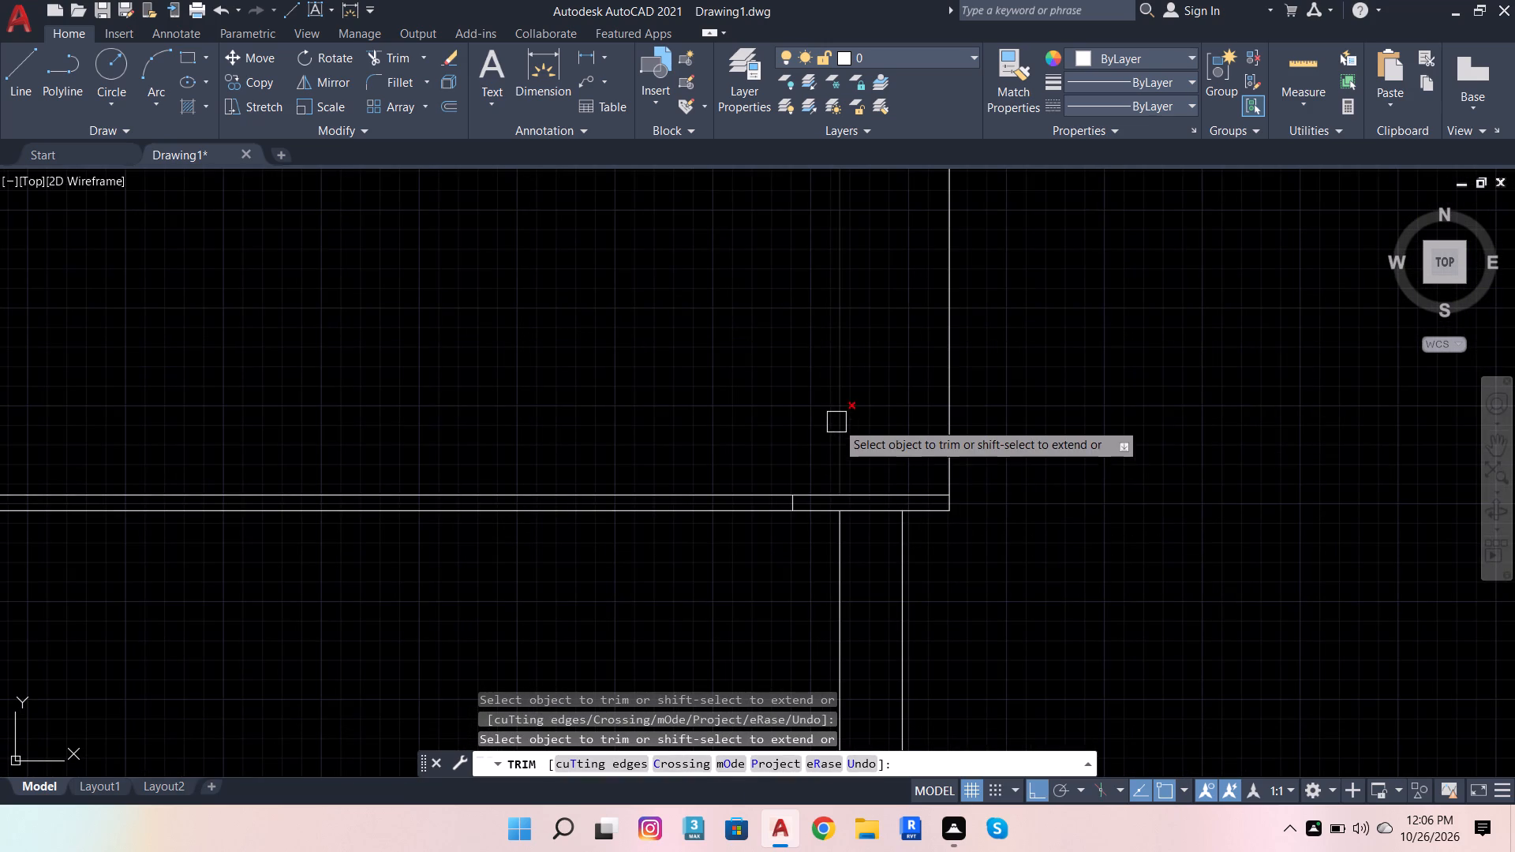
pyautogui.scroll(-3, 842, 424)
pyautogui.click(847, 410)
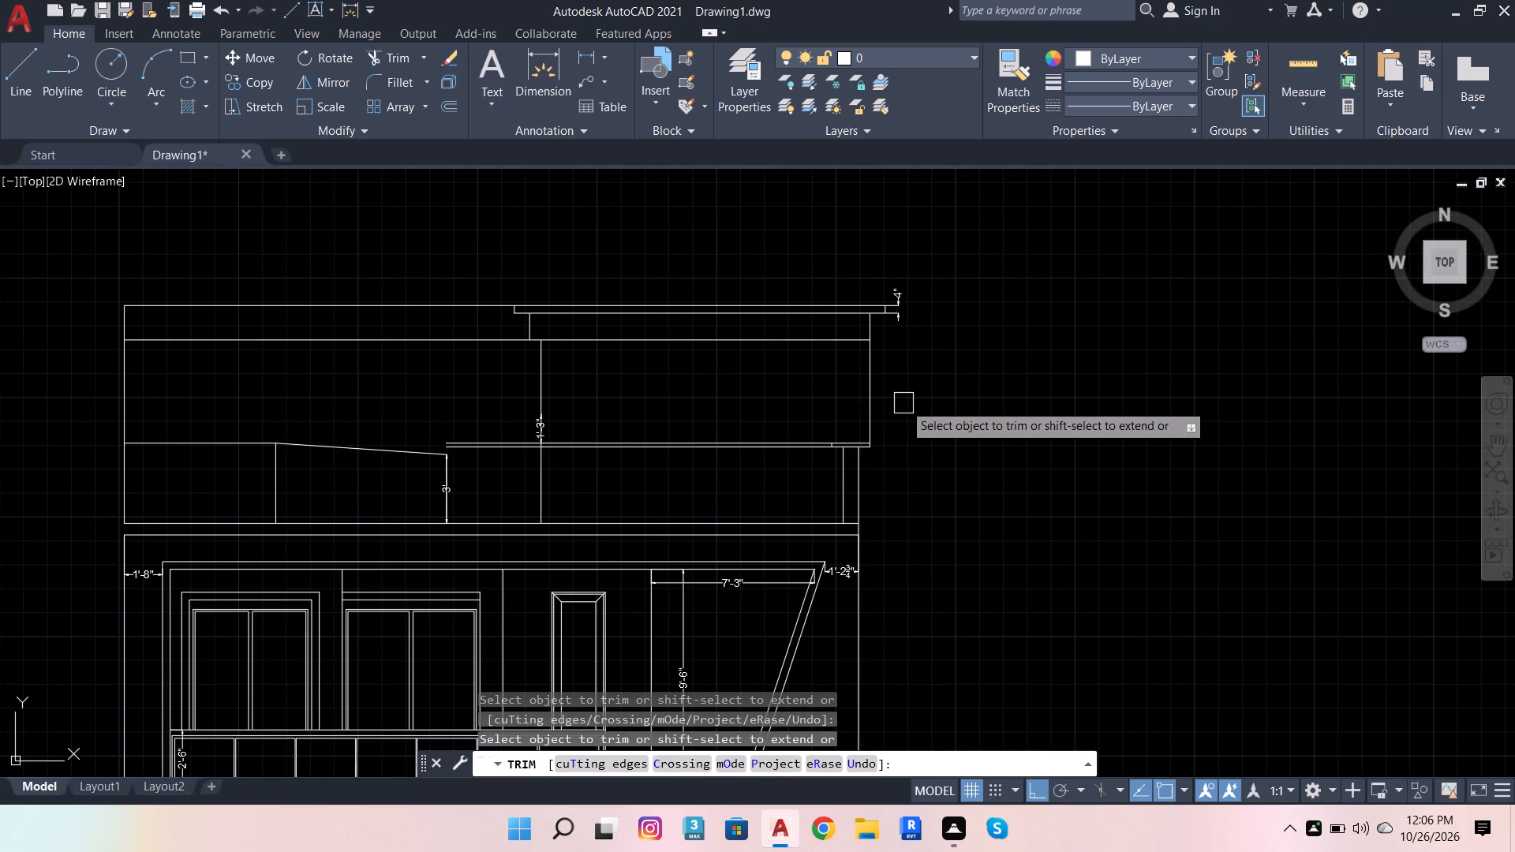
# Trim away the outer vertical edge between the fascia below the top roof slab and the 2" band.
pyautogui.scroll(1, 862, 405)
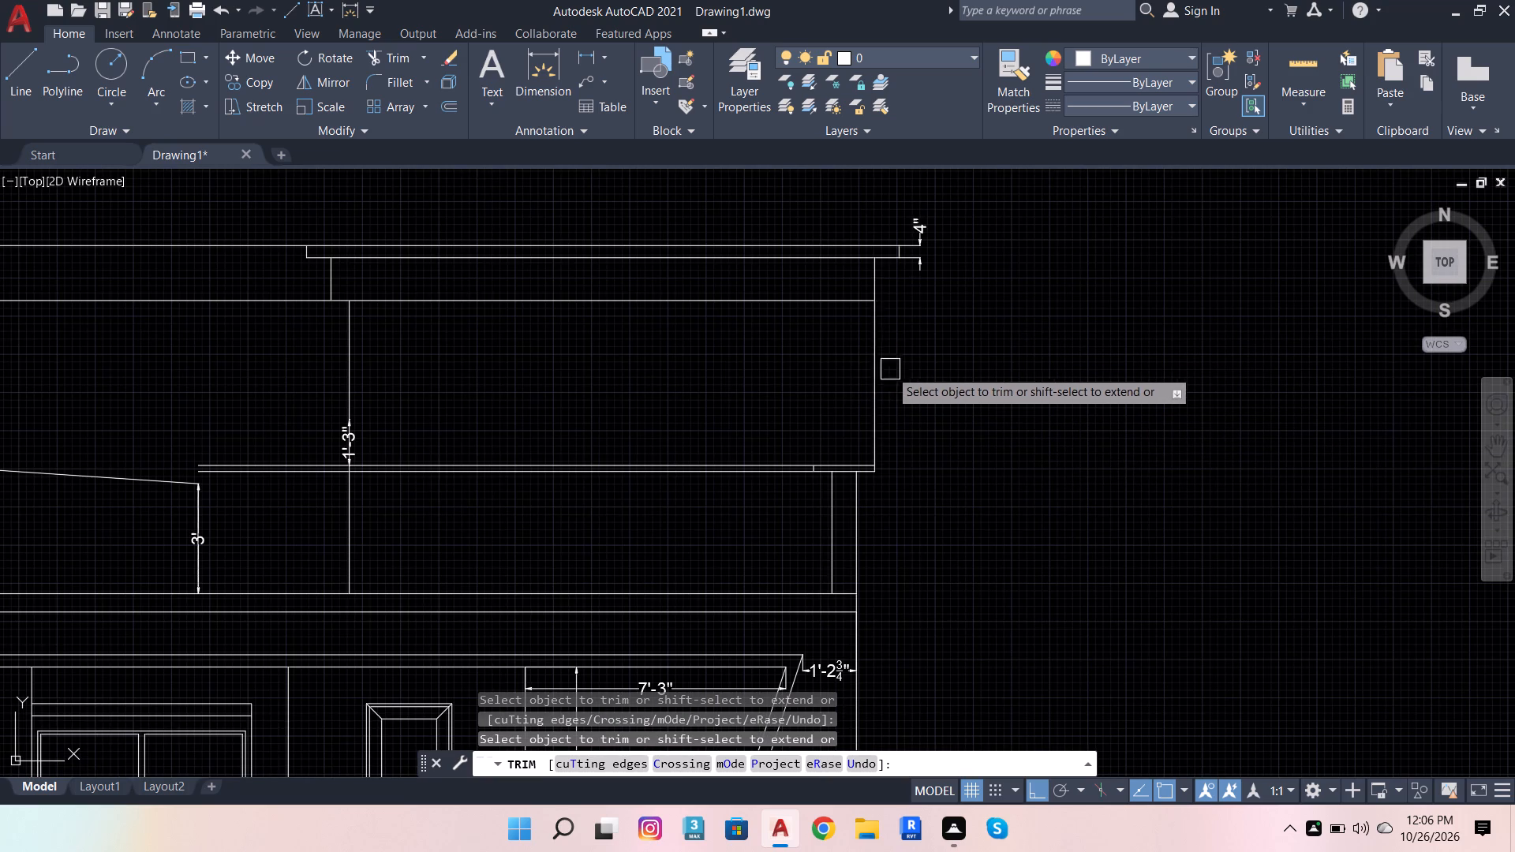
pyautogui.scroll(-2, 896, 378)
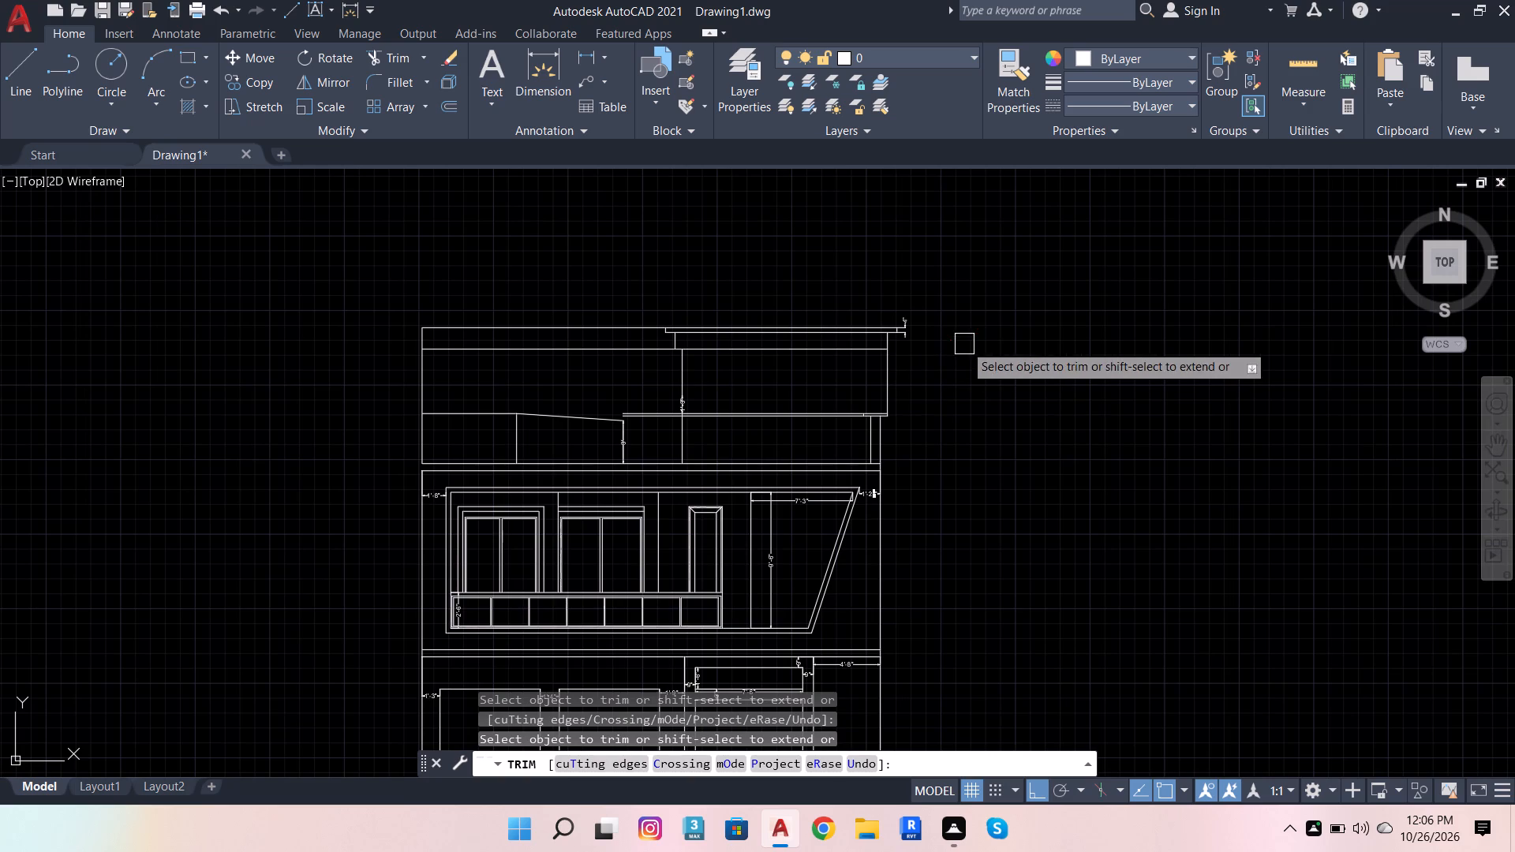
pyautogui.scroll(2, 895, 387)
pyautogui.click(866, 349)
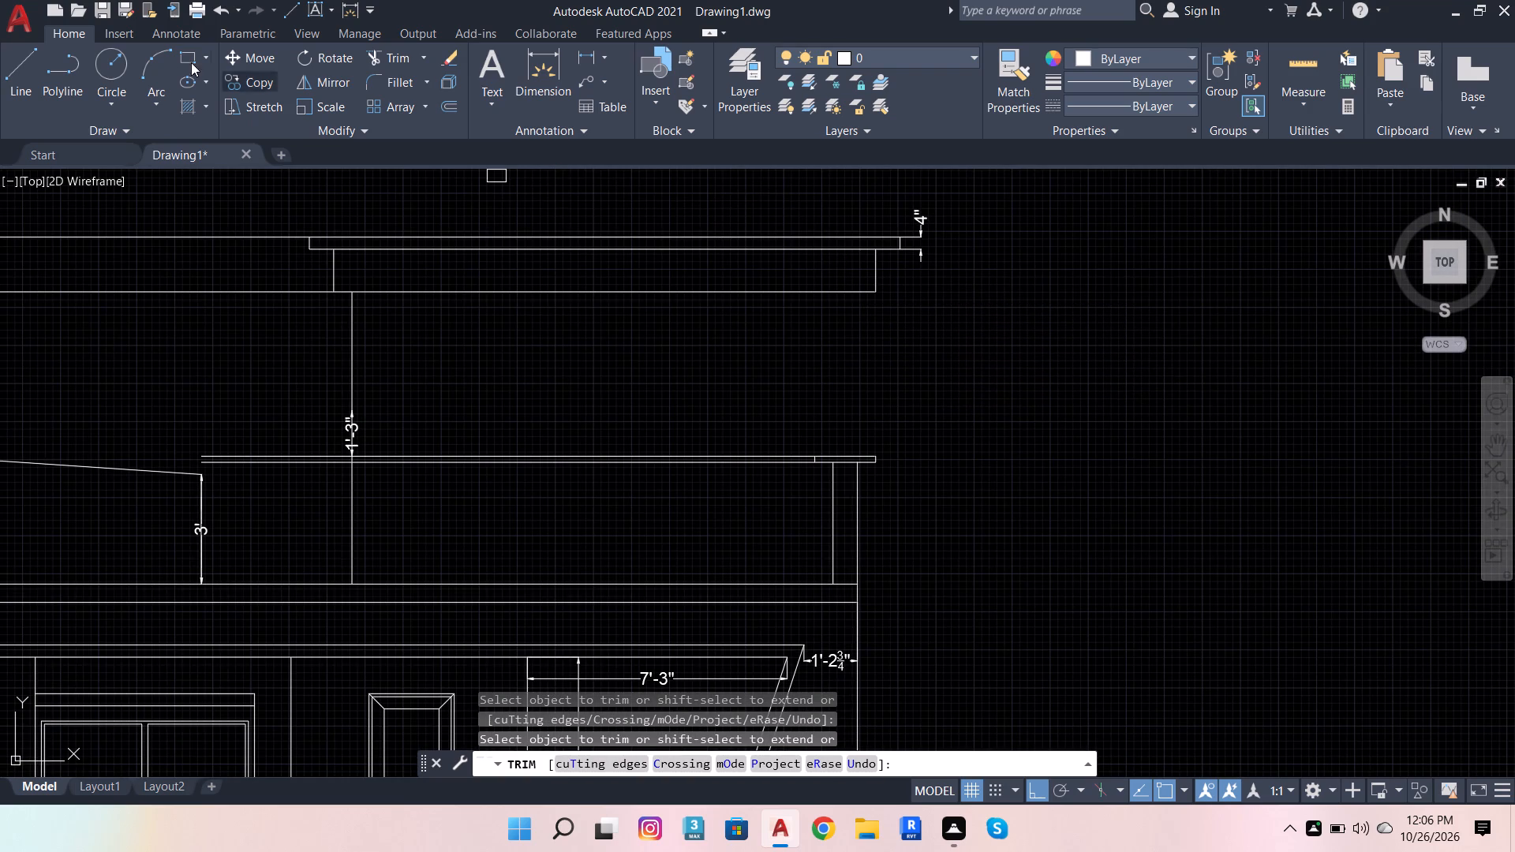
# Place a 13'-10" guide dimension along the fascia's underside, starting from the top of the vertical line carrying the 1'-3" dimension.
pyautogui.click(522, 66)
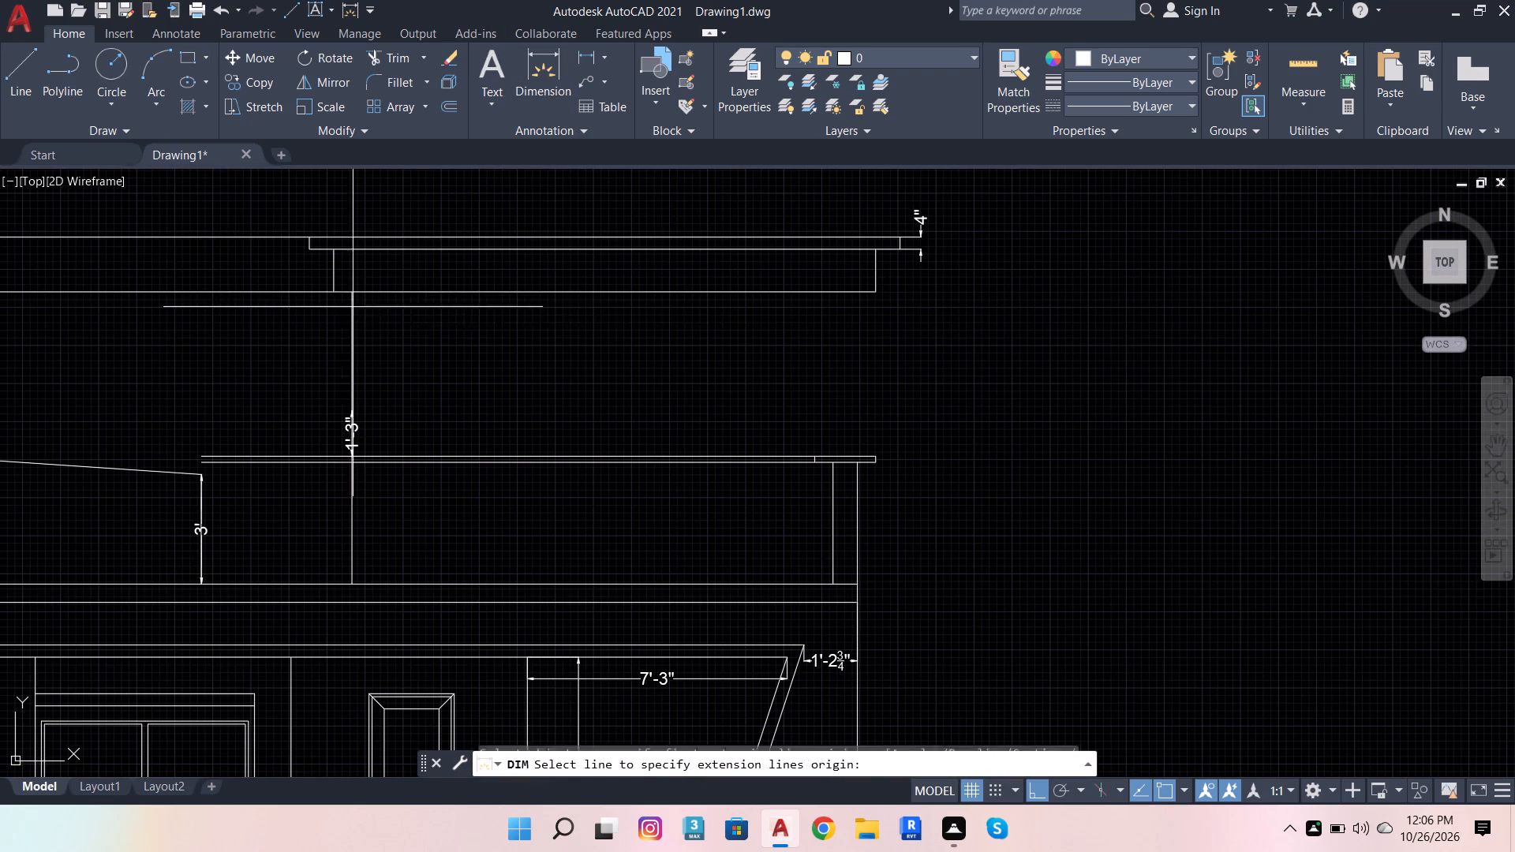
pyautogui.click(352, 292)
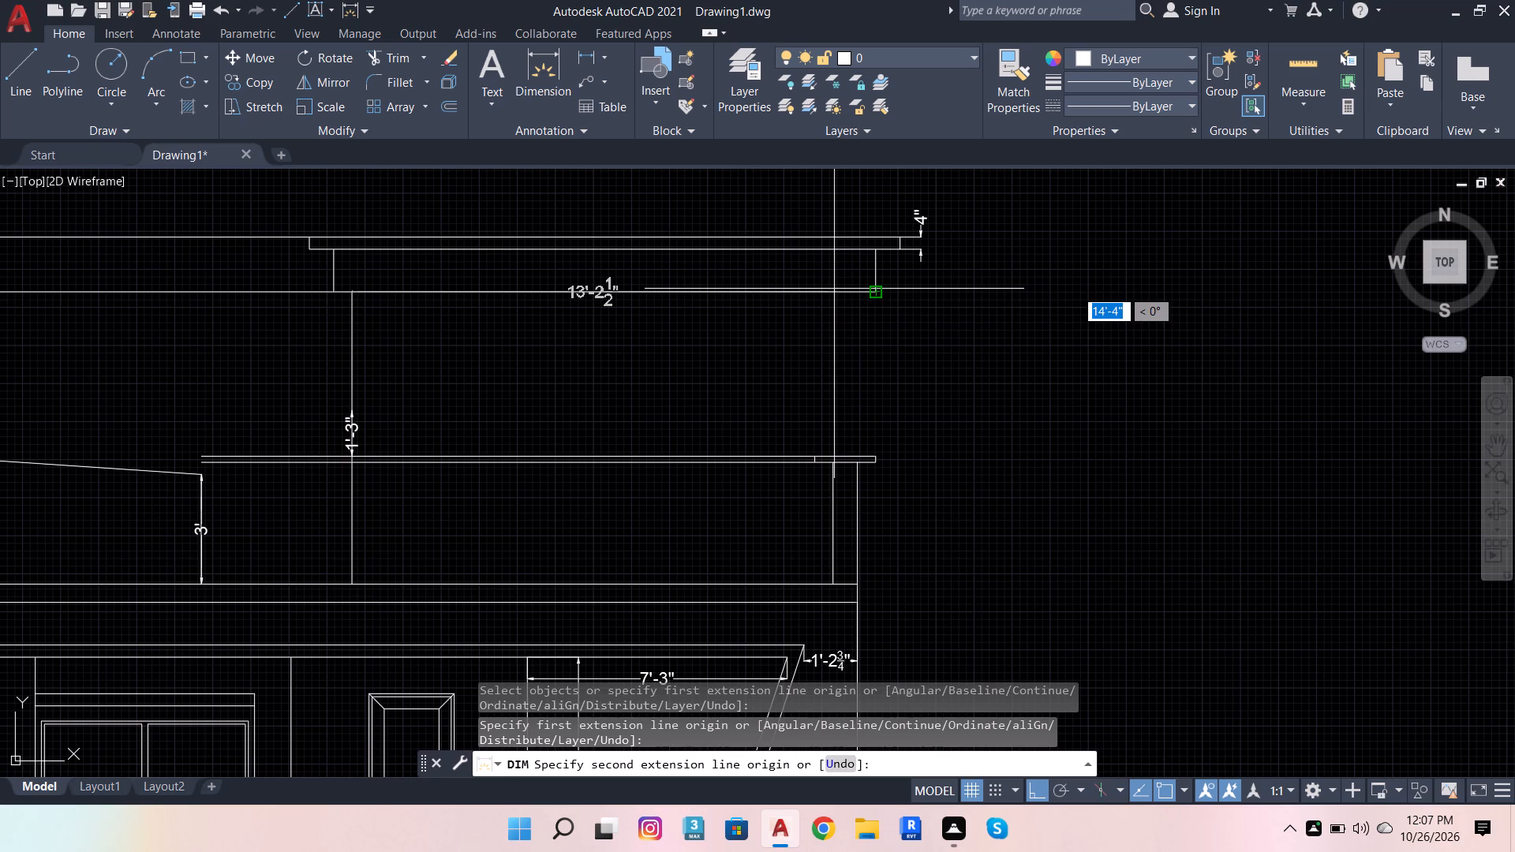
pyautogui.write("13'10")
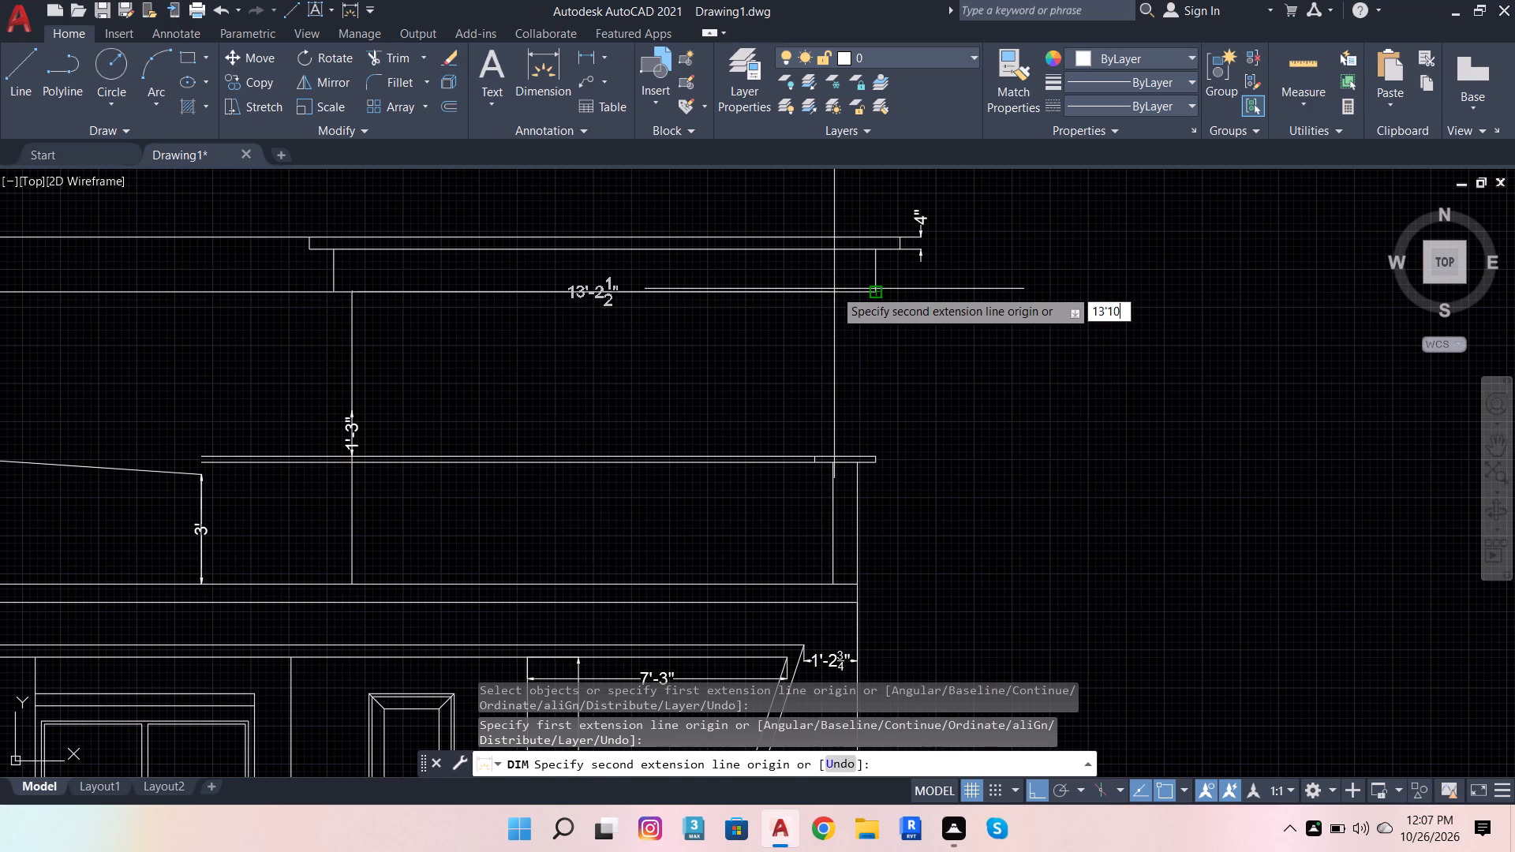
pyautogui.press('Return')
pyautogui.scroll(3, 843, 286)
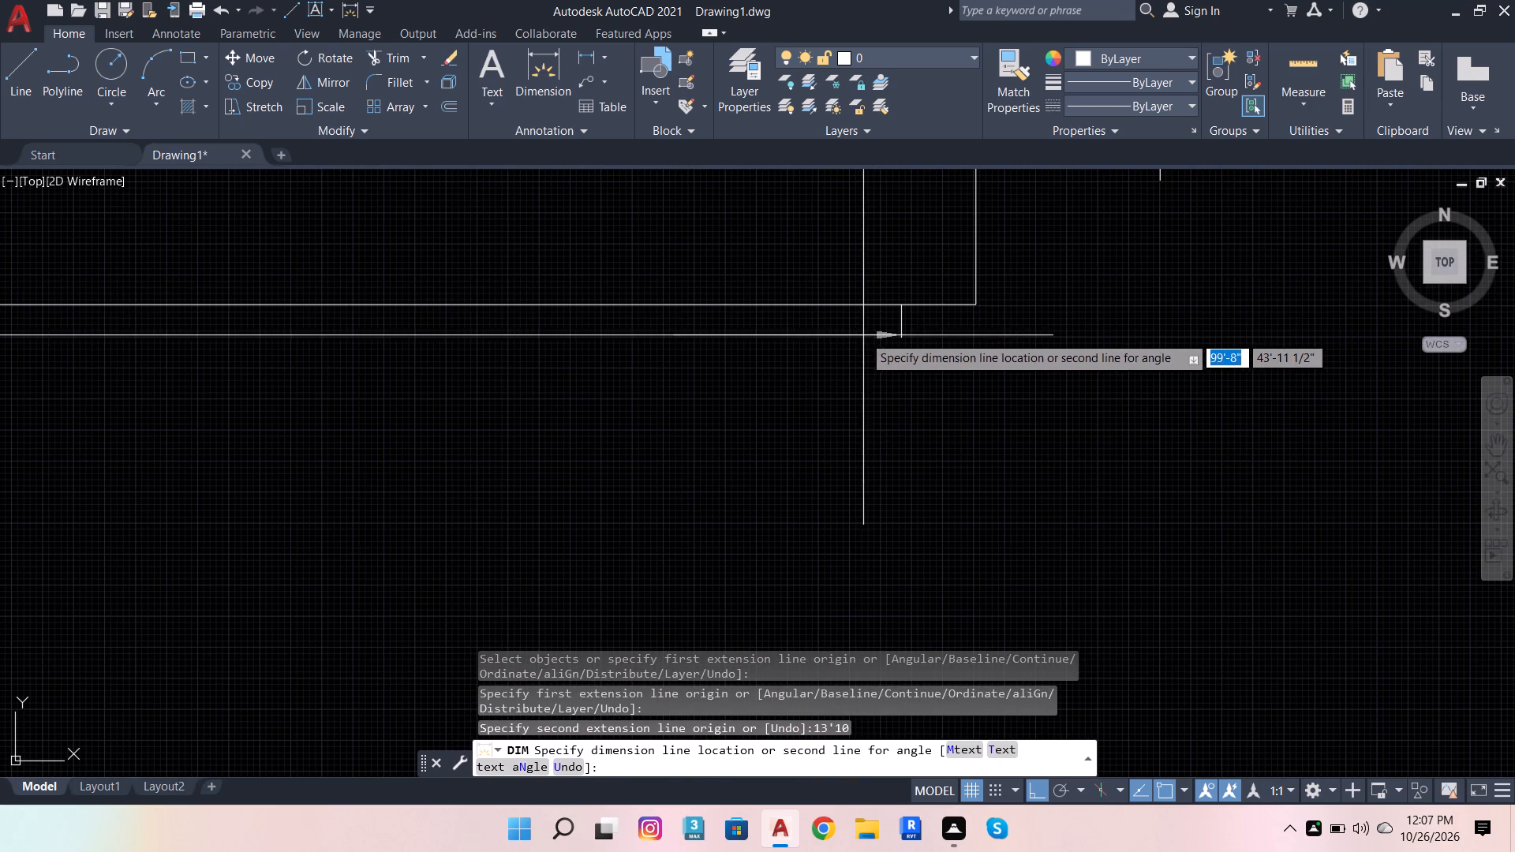
pyautogui.click(889, 317)
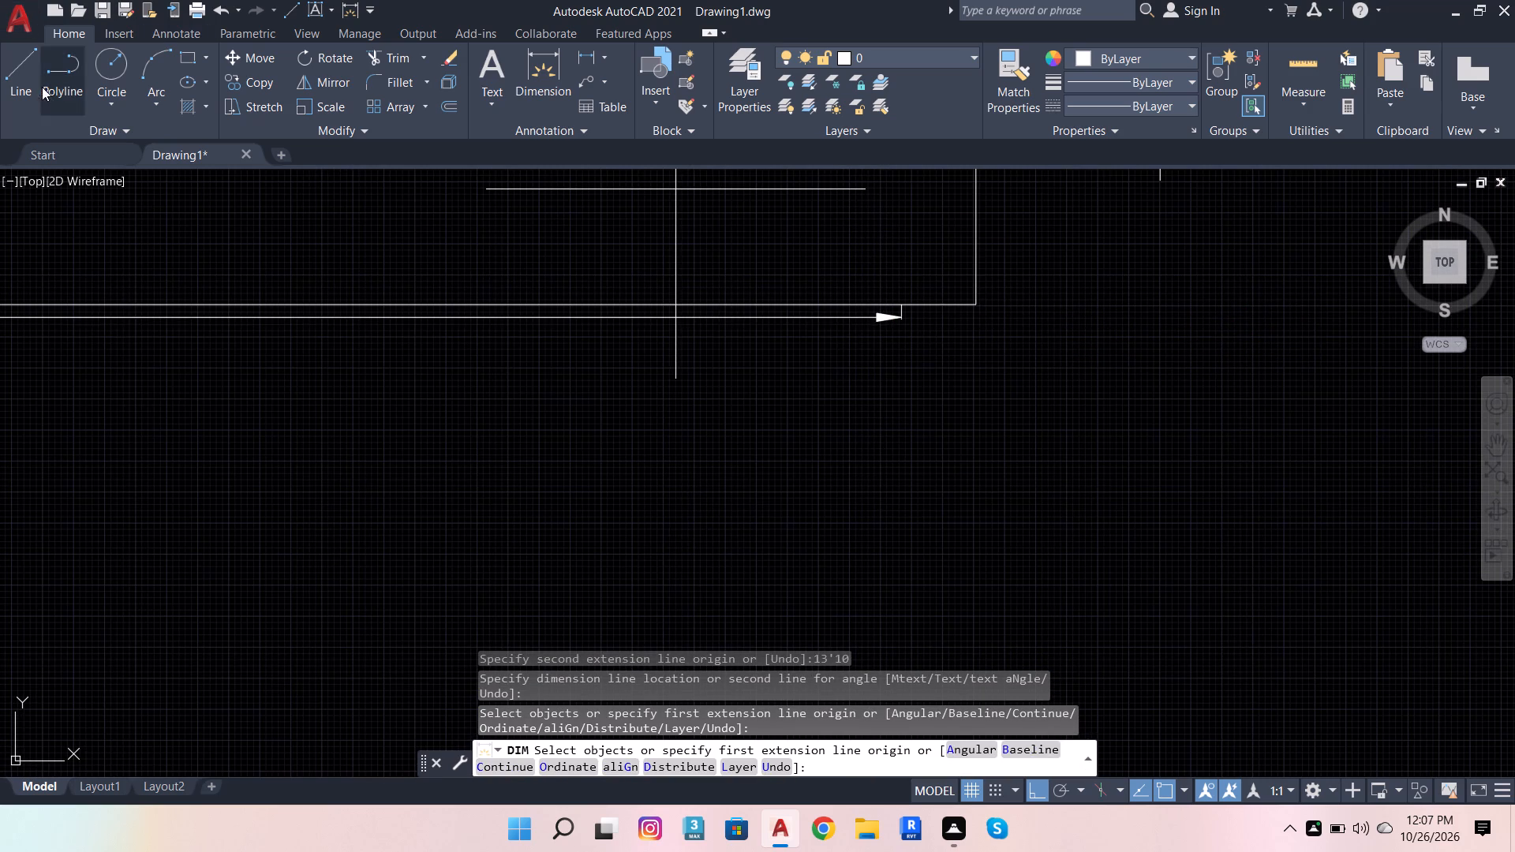
# Draw a vertical line from the outer end of the 13'-10" guide dimension down into the 2" band.
pyautogui.click(13, 75)
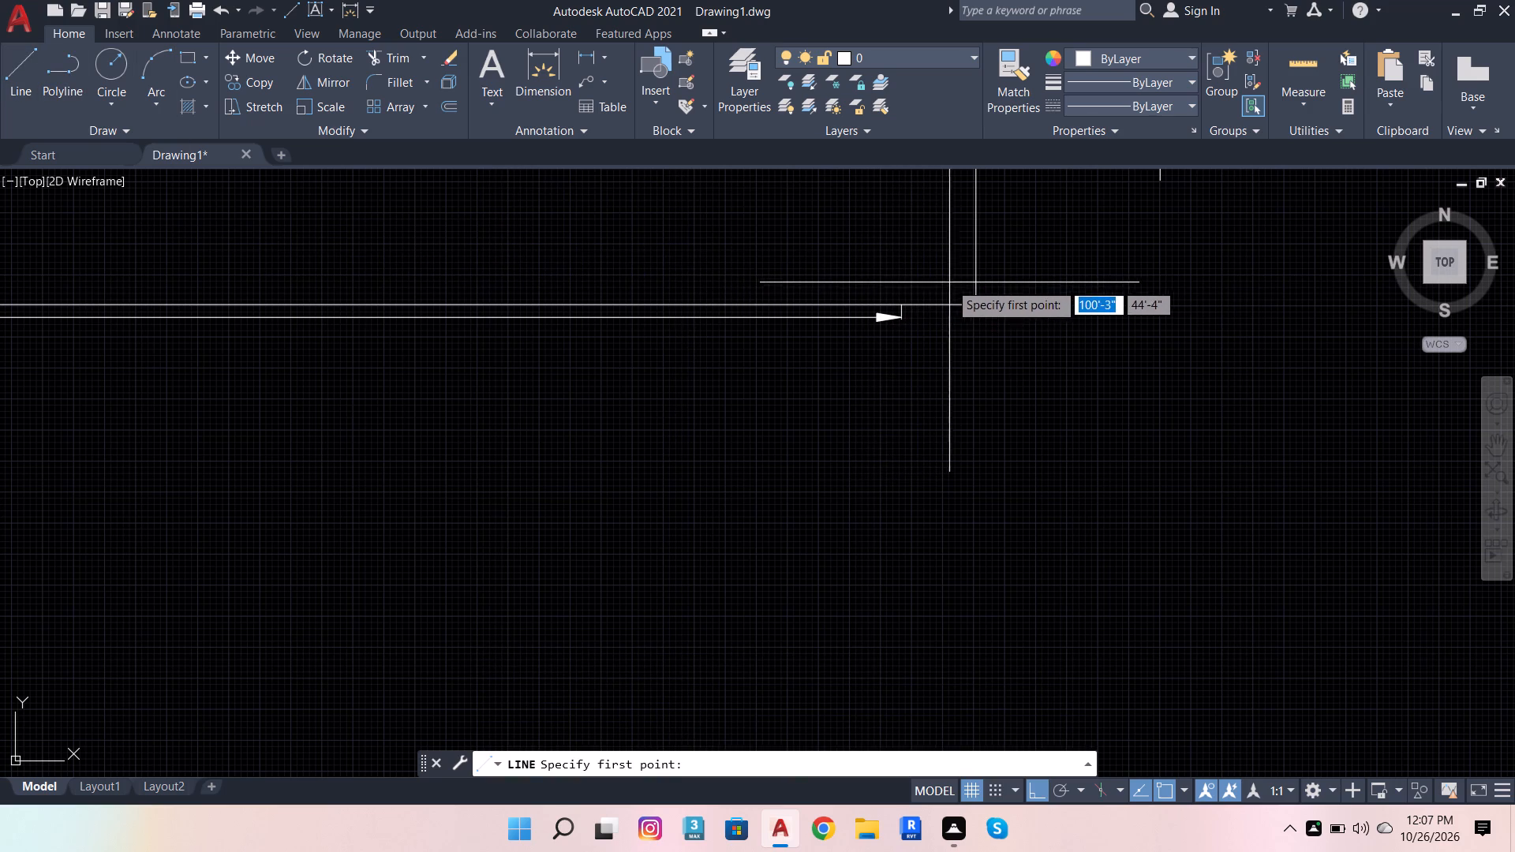
pyautogui.click(901, 308)
pyautogui.scroll(-4, 913, 362)
pyautogui.scroll(4, 908, 453)
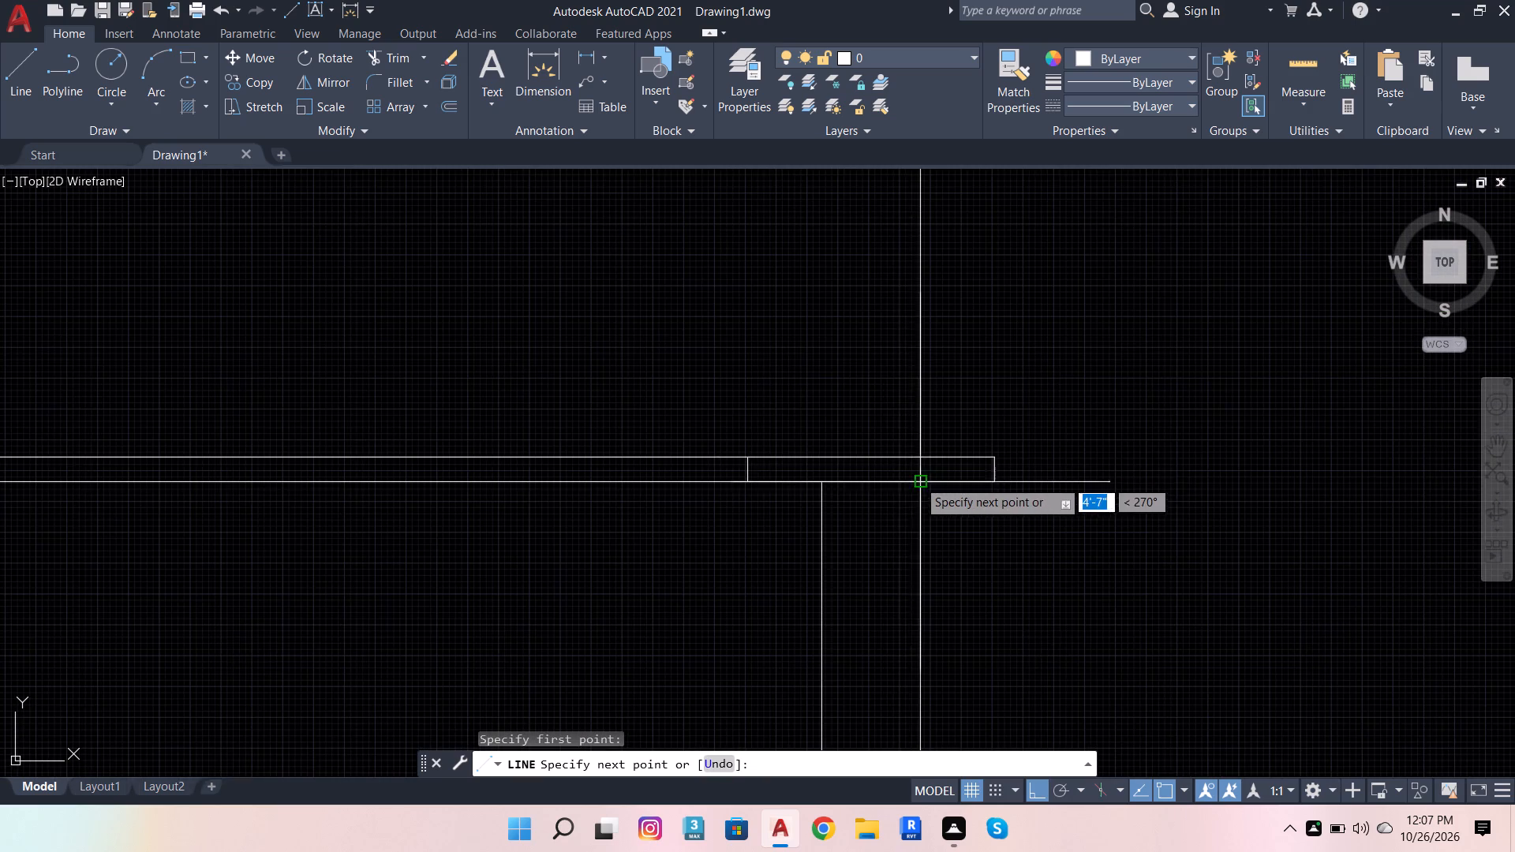
pyautogui.scroll(2, 930, 486)
pyautogui.scroll(2, 896, 431)
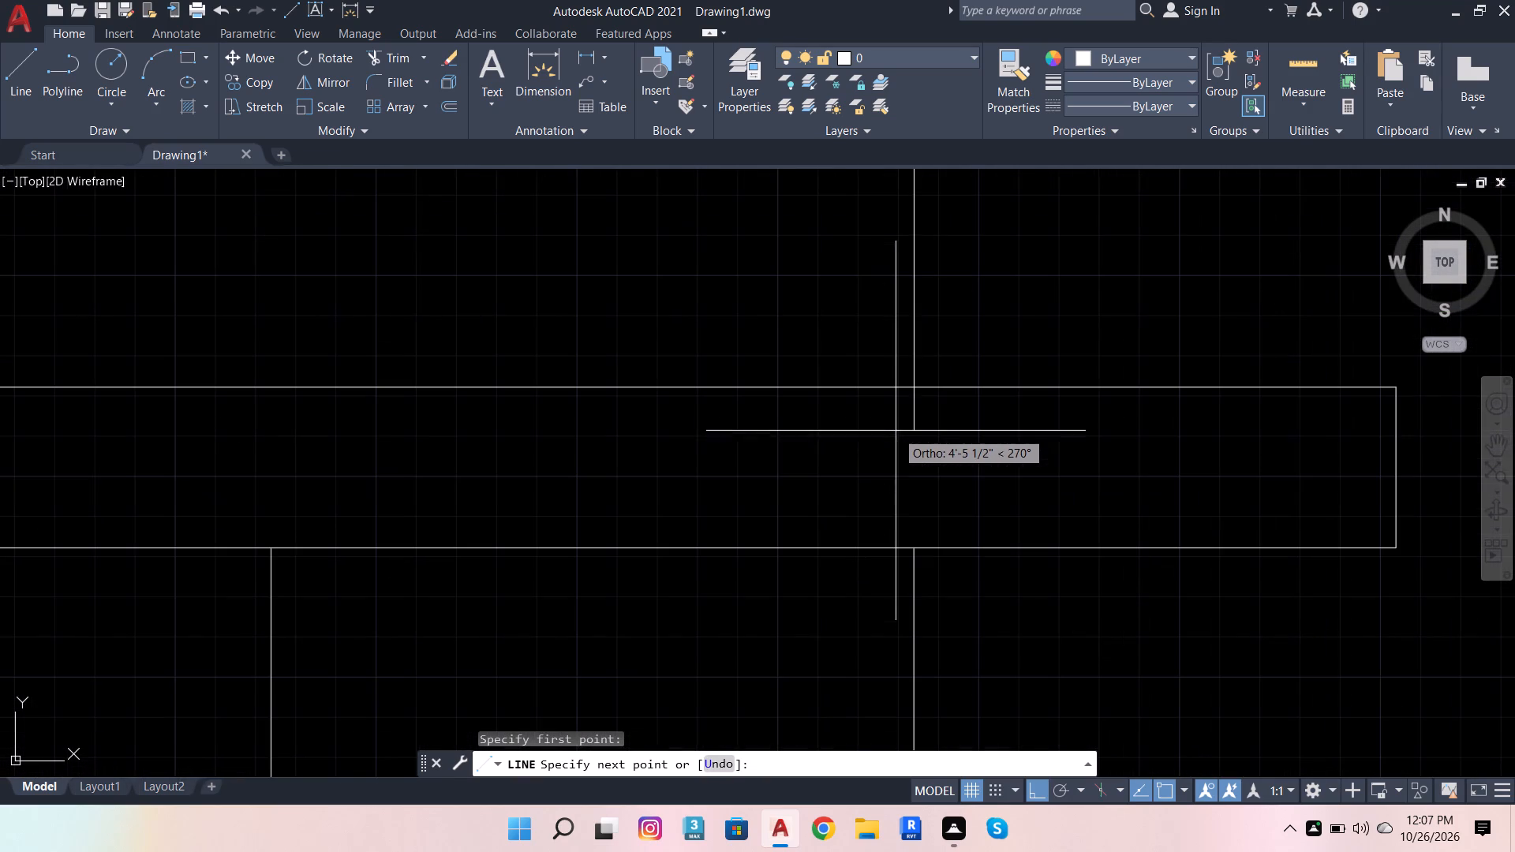
pyautogui.click(896, 443)
# Fit the new vertical line between the band's top and the fascia's underside, and erase the 13'-10" guide dimension.
pyautogui.click(373, 54)
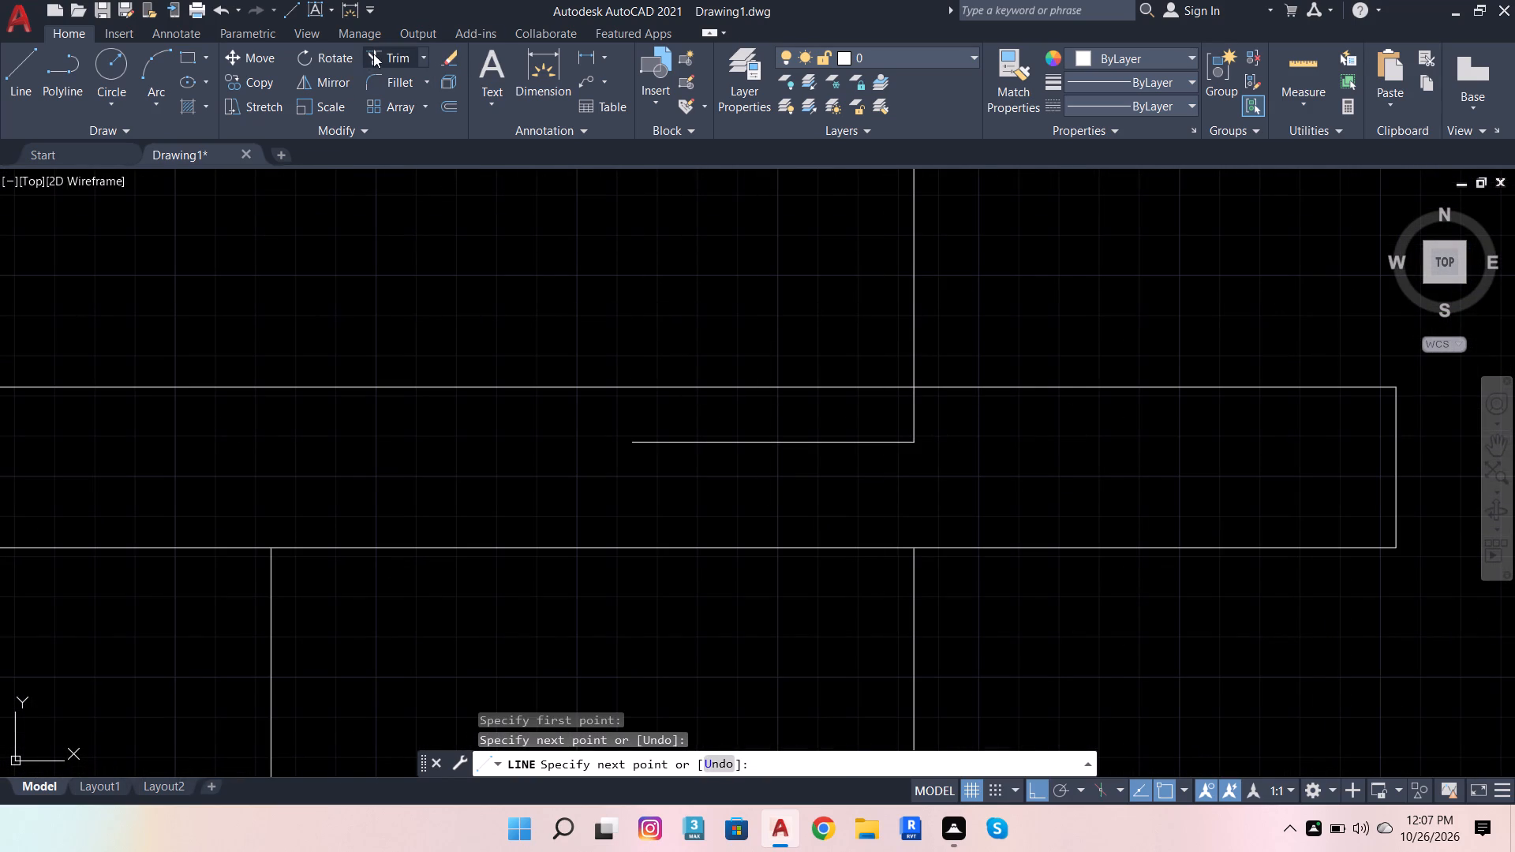
pyautogui.click(912, 433)
pyautogui.scroll(-9, 859, 469)
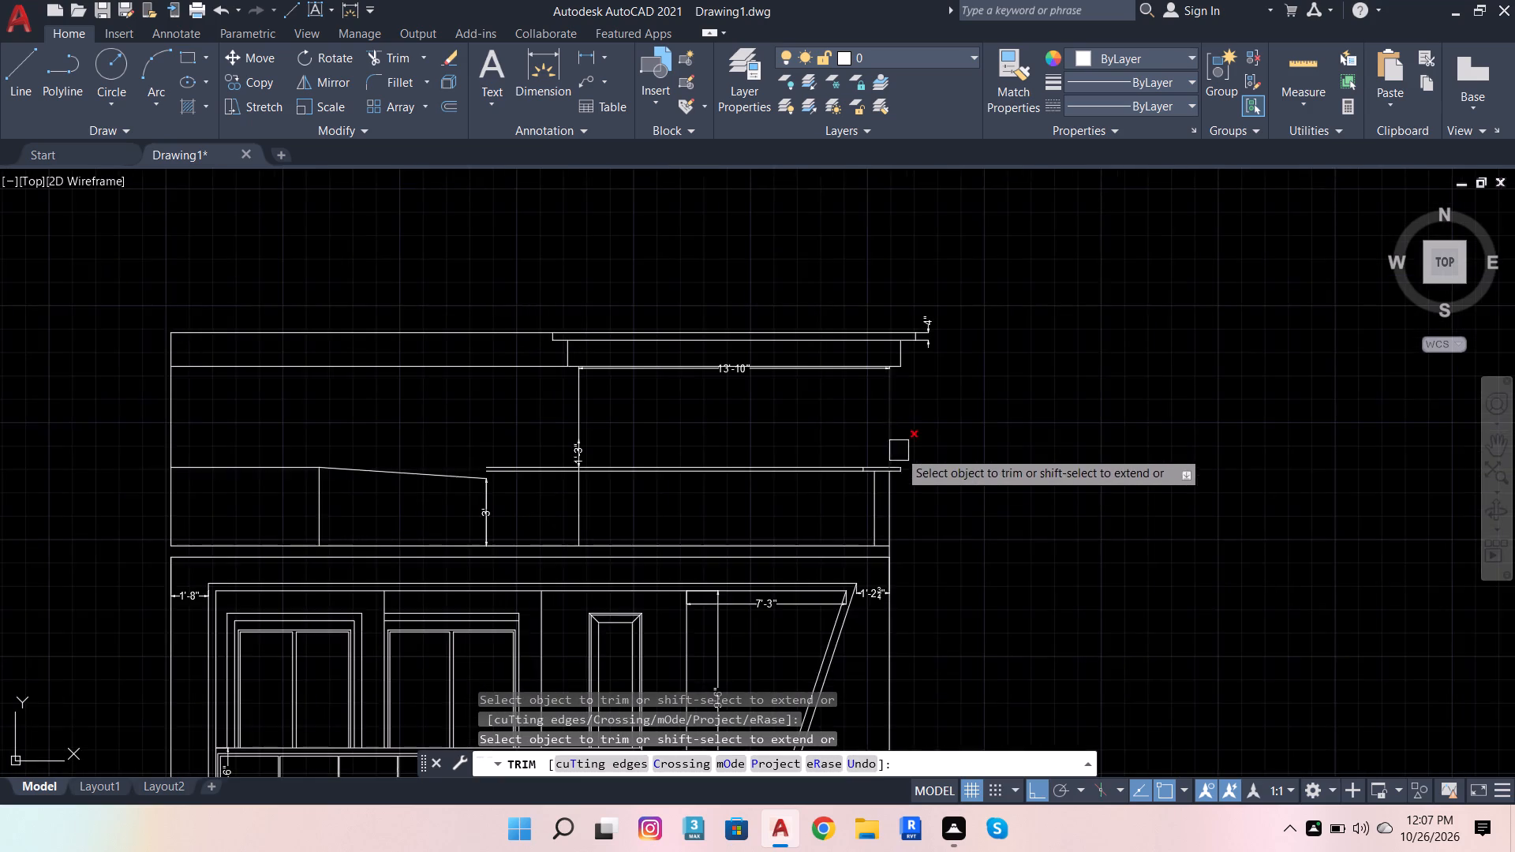
pyautogui.scroll(5, 896, 374)
pyautogui.click(723, 361)
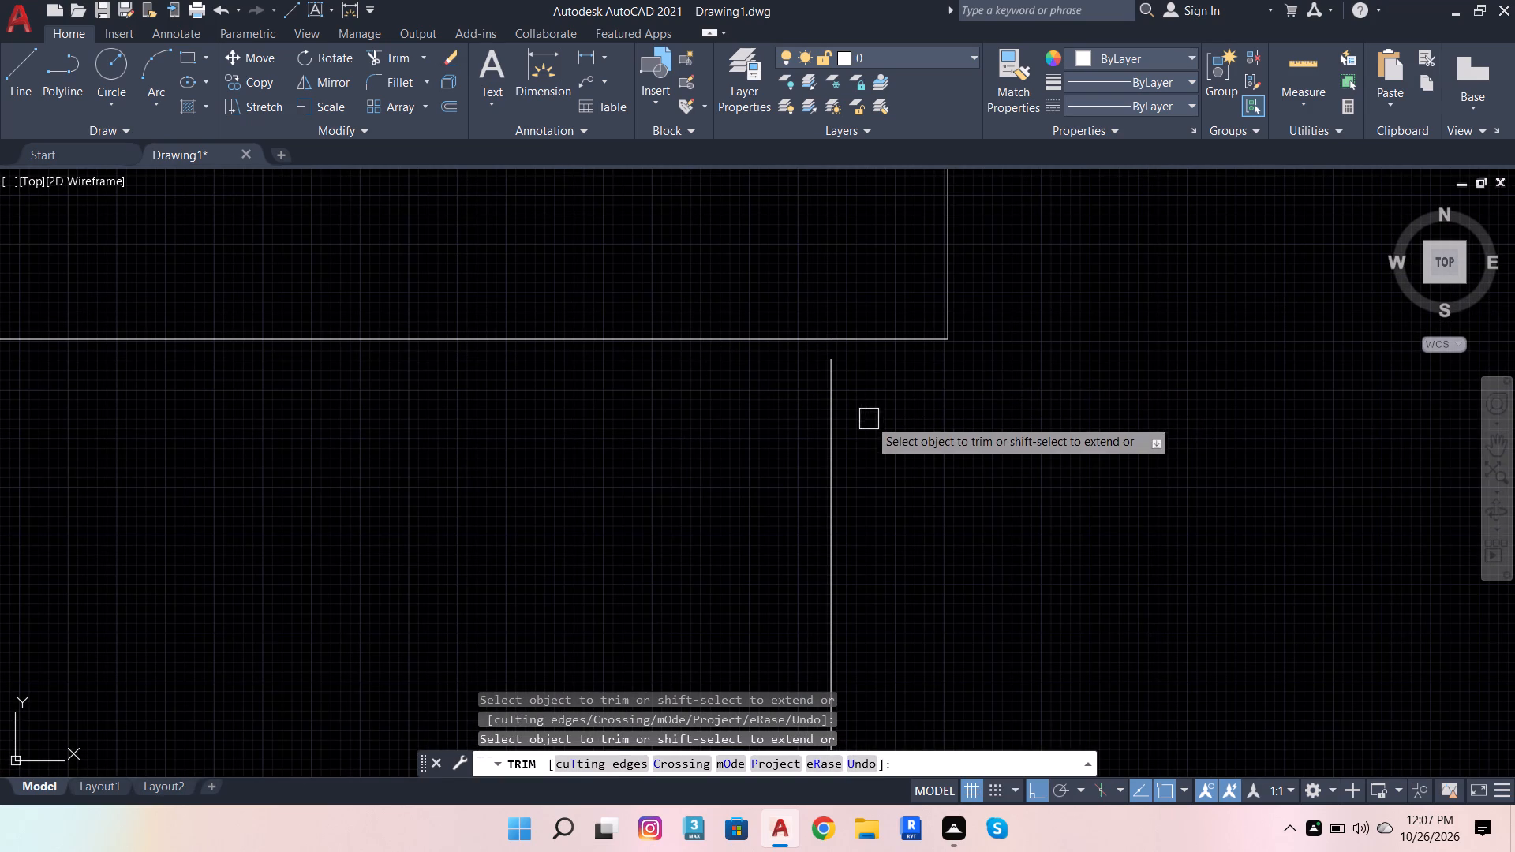
pyautogui.keyDown('shift'); pyautogui.click(829, 420); pyautogui.keyUp('shift')
pyautogui.scroll(-6, 935, 405)
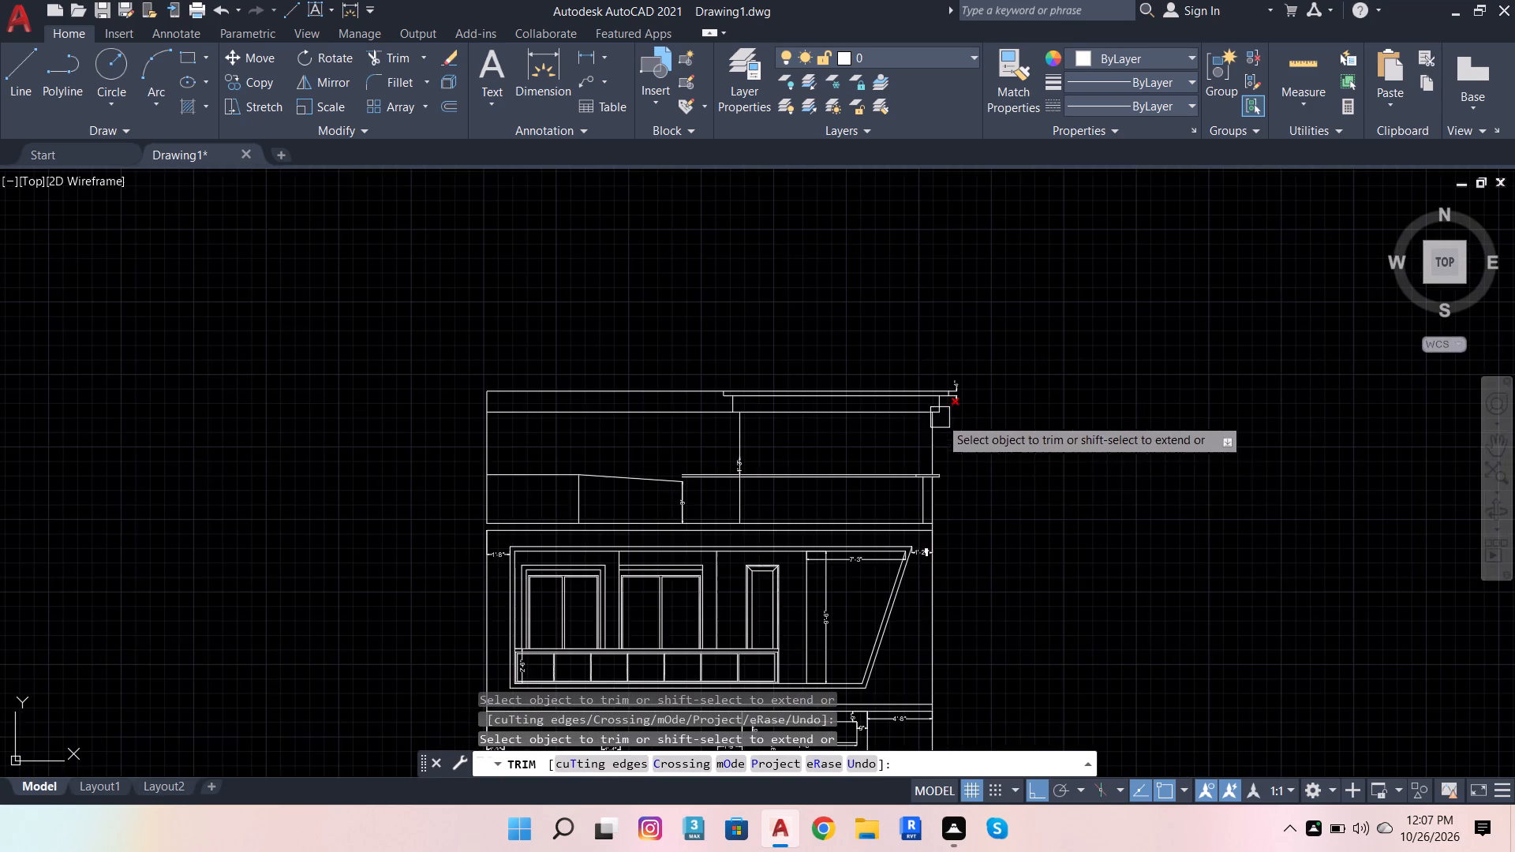
pyautogui.scroll(3, 941, 480)
pyautogui.scroll(1, 848, 488)
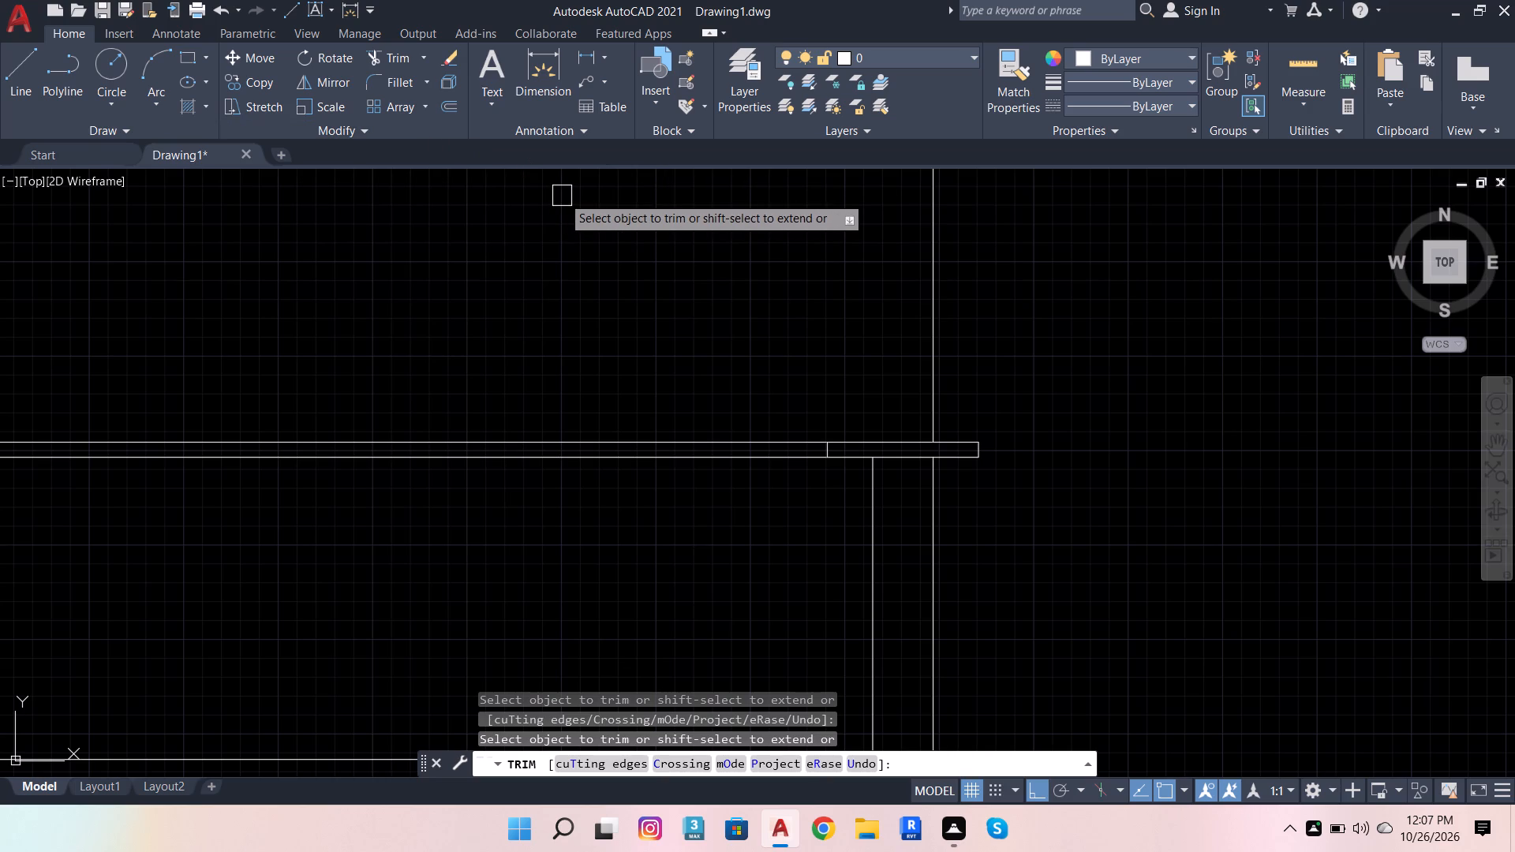
# Trim the 2" band's long horizontal lines away inward of its short end piece over the 8" edge strip, including their remaining stretch toward the sloped-top opening.
pyautogui.scroll(-2, 780, 383)
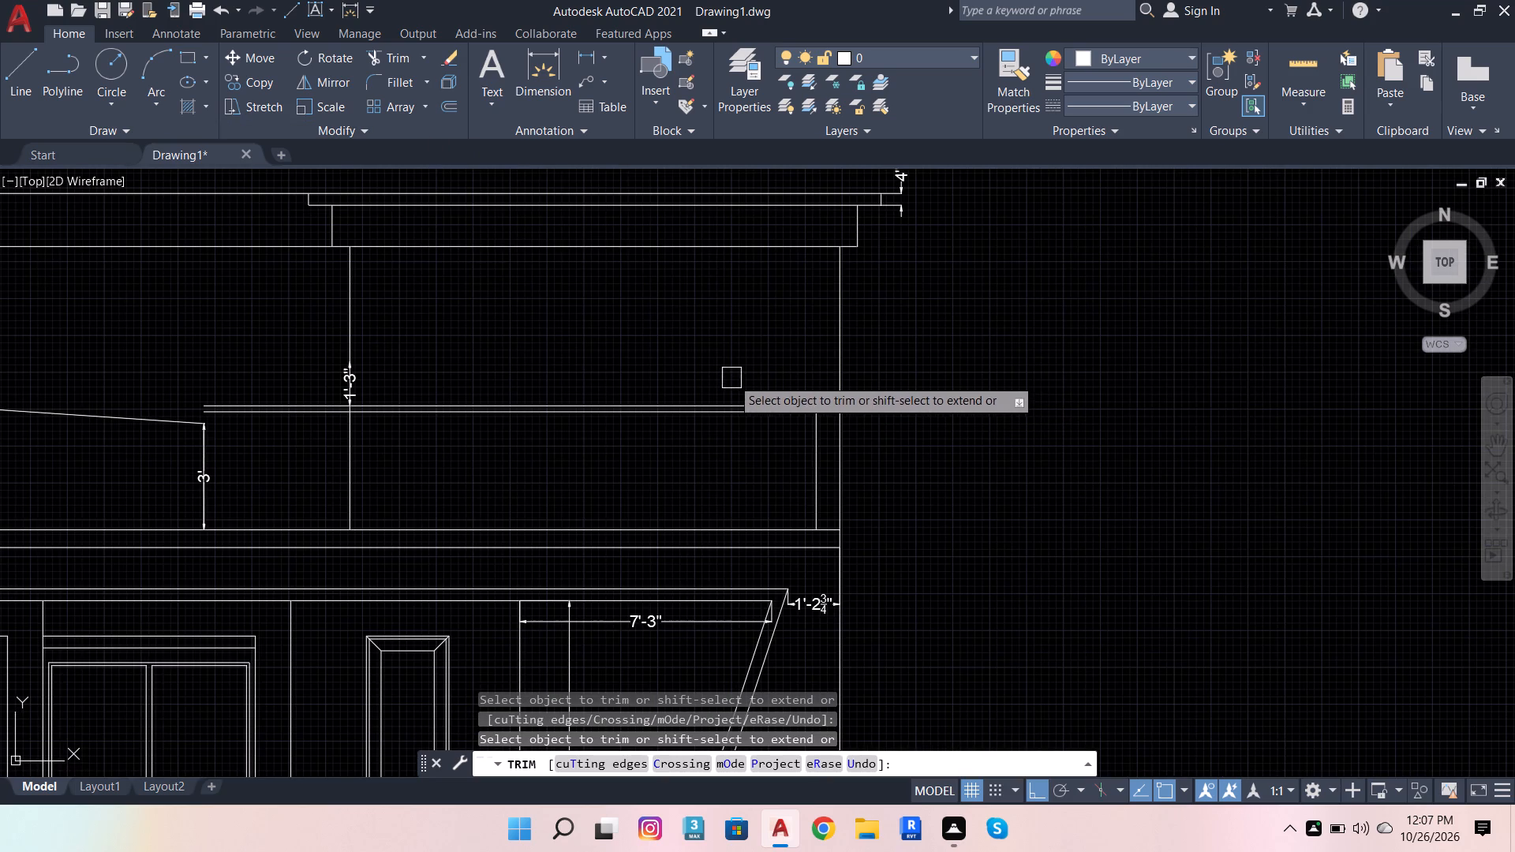
pyautogui.click(730, 378)
pyautogui.click(694, 447)
pyautogui.click(288, 372)
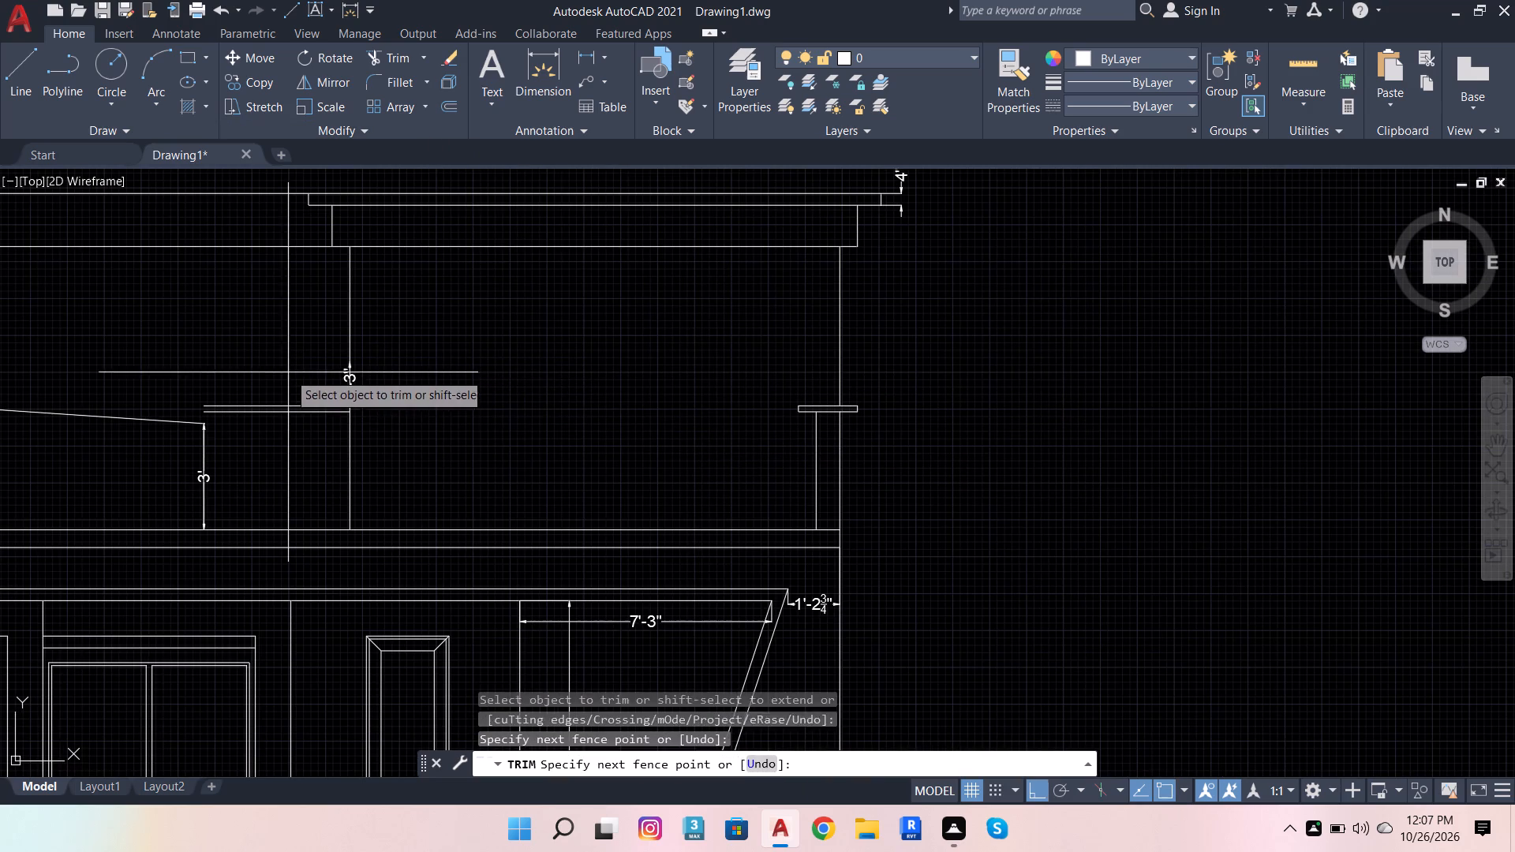
pyautogui.click(289, 420)
pyautogui.press('Escape')
# Draw a horizontal line from 1' below the 2" band on the 8" strip's inner edge, about 17'-6" across, past the sloped-top opening's edge.
pyautogui.scroll(3, 801, 447)
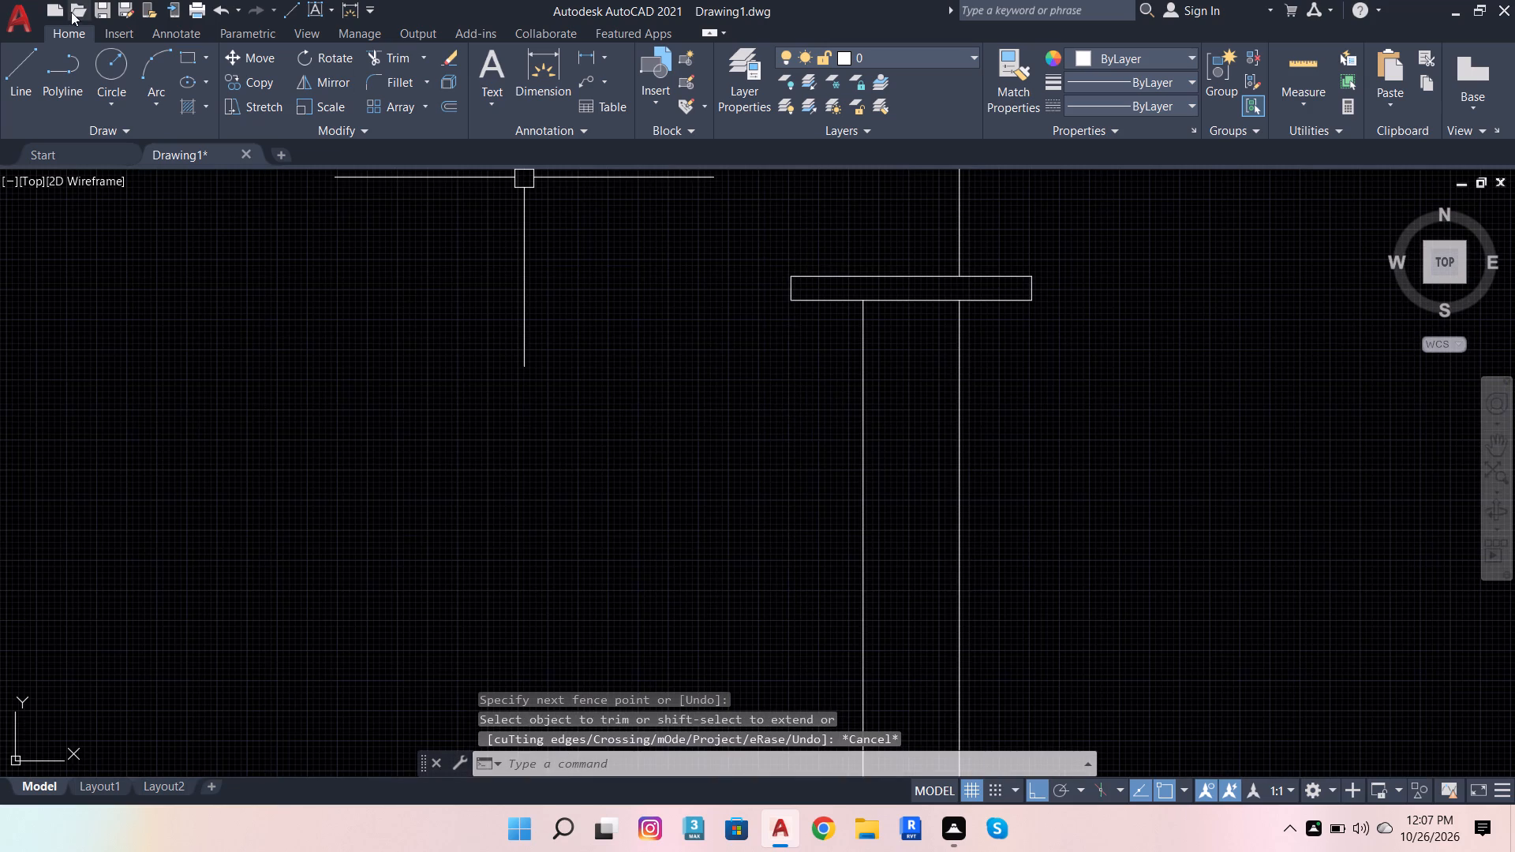
pyautogui.click(26, 61)
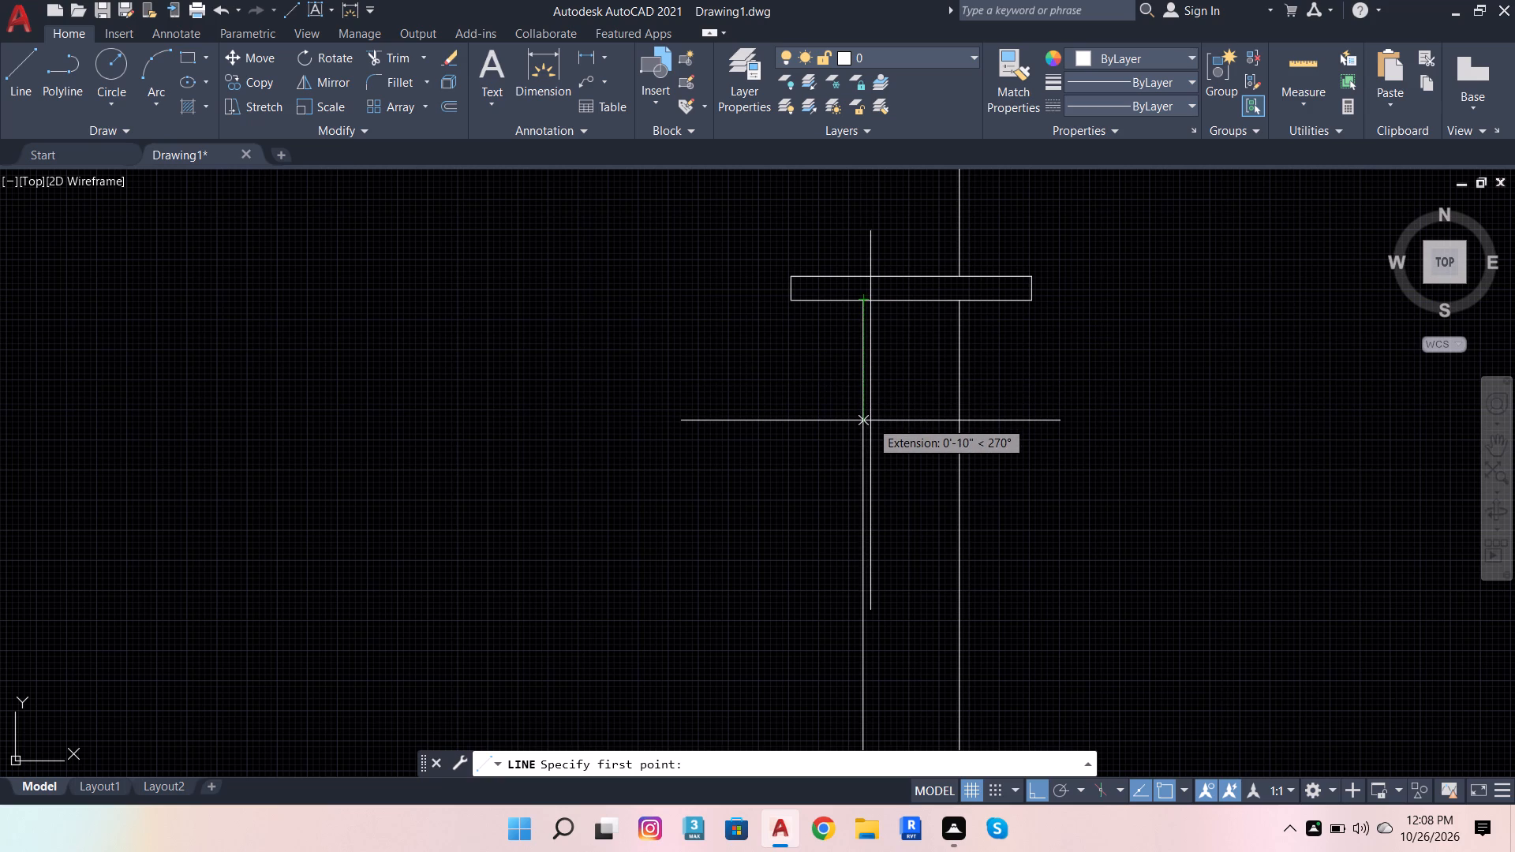
pyautogui.write("1'")
pyautogui.press('Return')
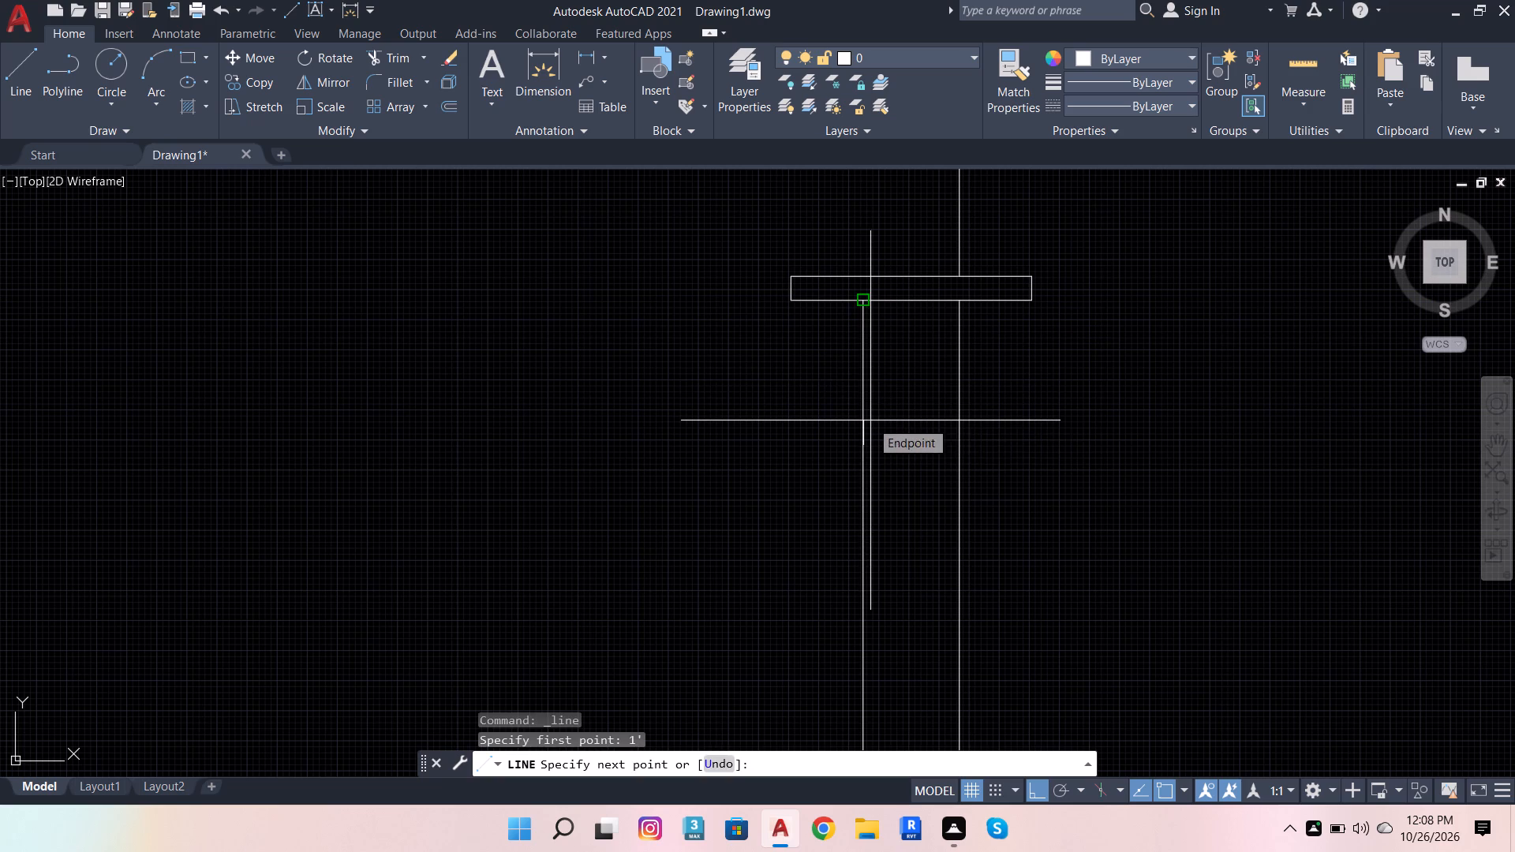
pyautogui.scroll(-3, 870, 420)
pyautogui.scroll(2, 277, 443)
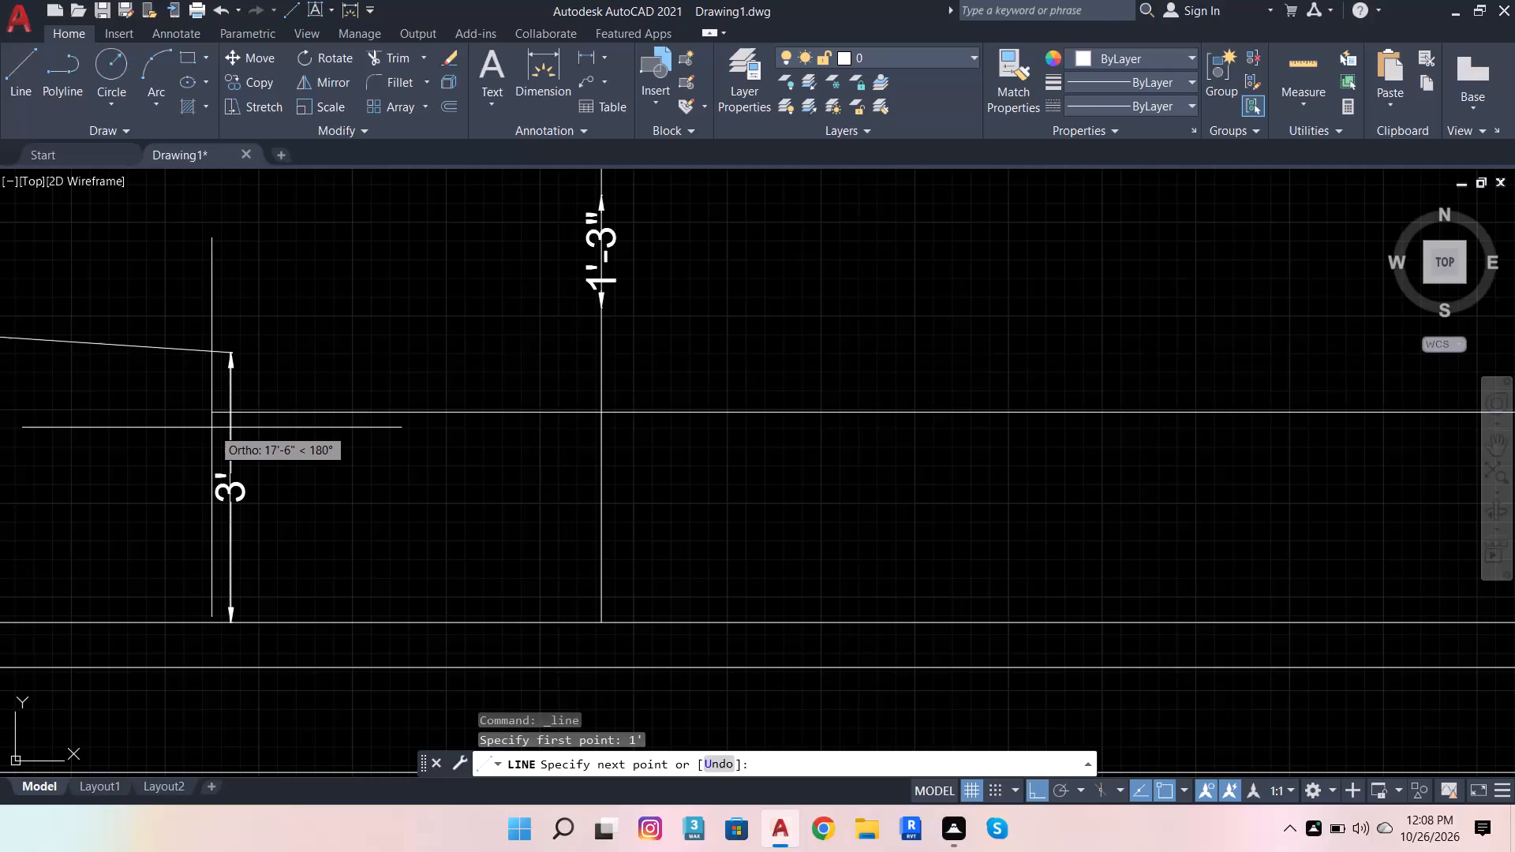
pyautogui.click(211, 428)
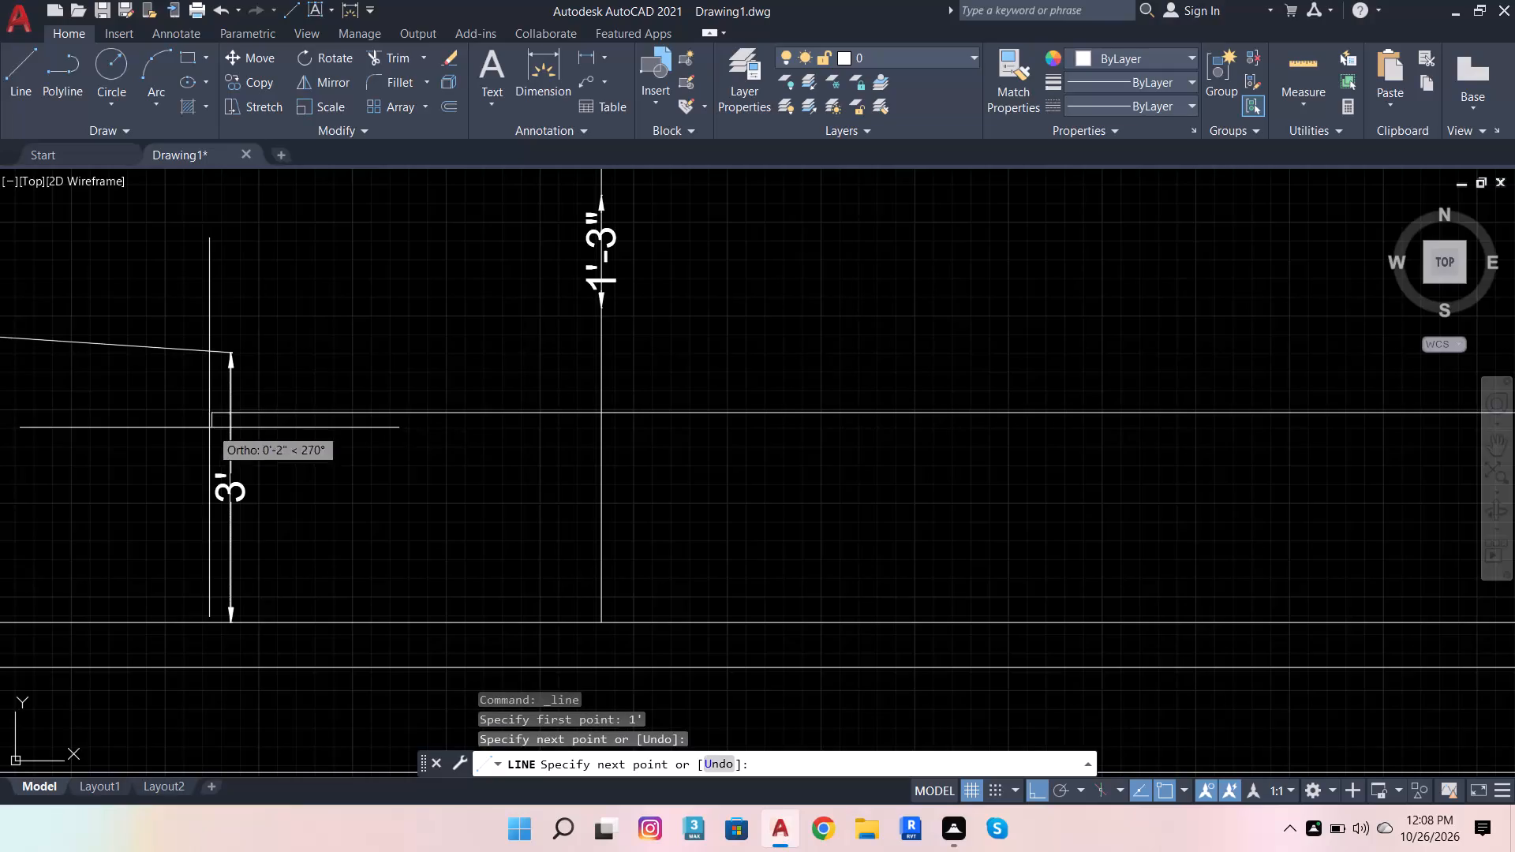
pyautogui.press('Escape')
# Trim the new horizontal line's overhang at the sloped-top opening's vertical edge and remove the 3' dimension there.
pyautogui.click(391, 50)
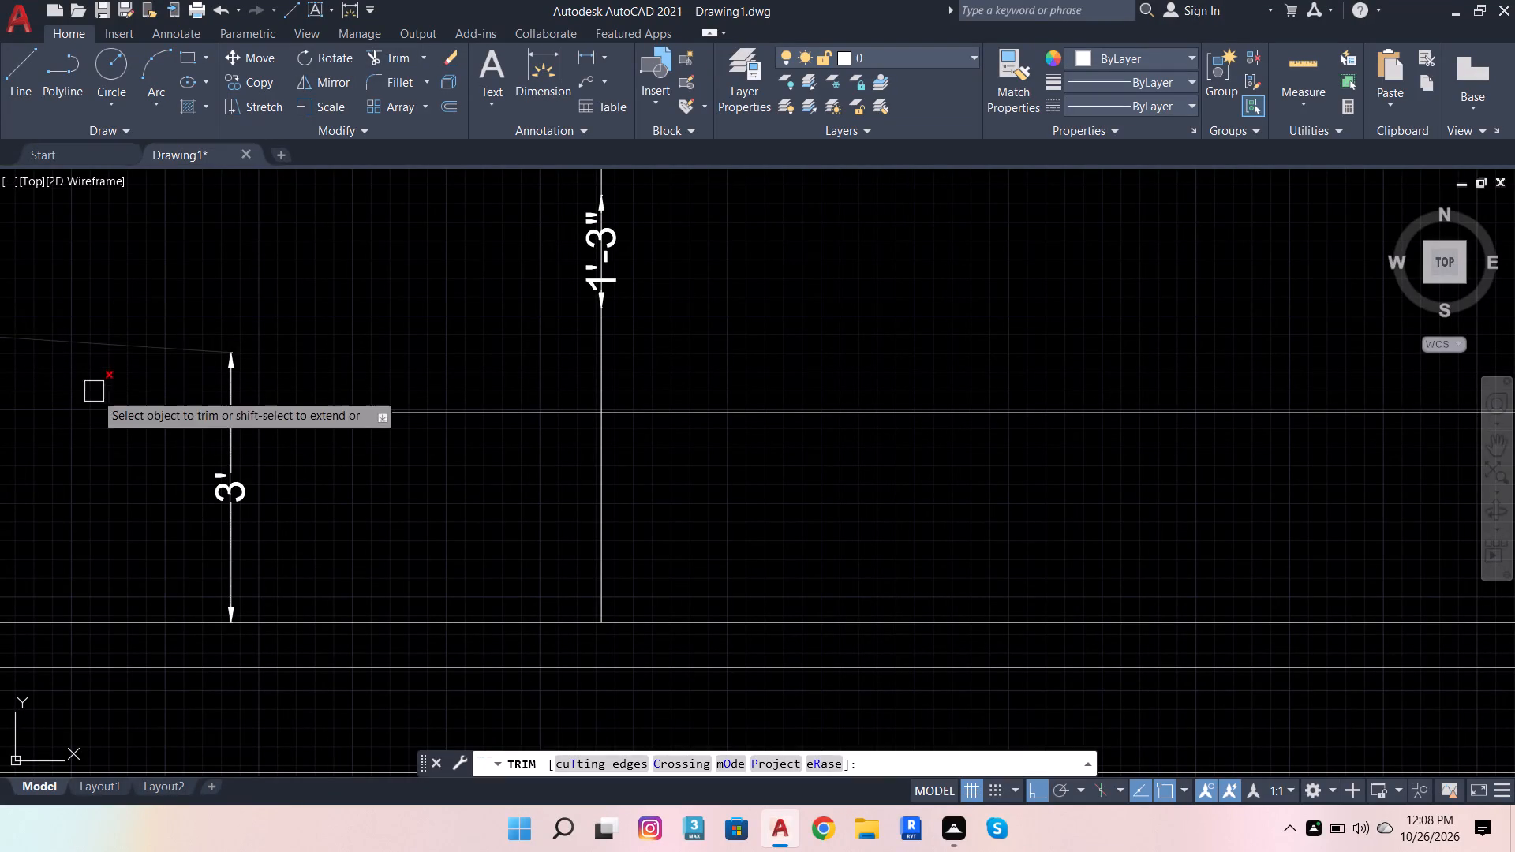
pyautogui.click(208, 412)
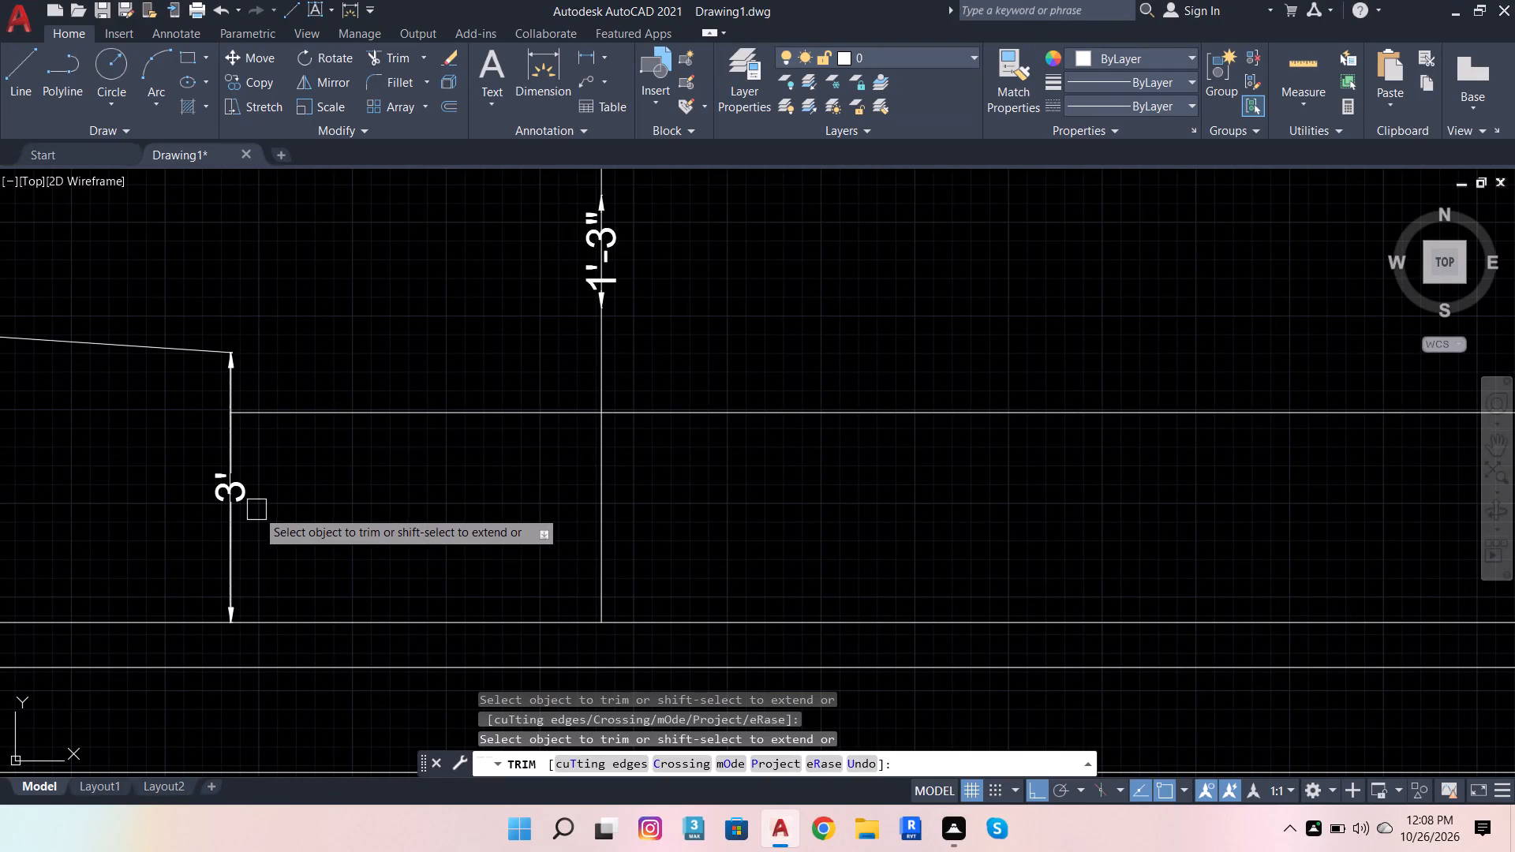
pyautogui.click(245, 492)
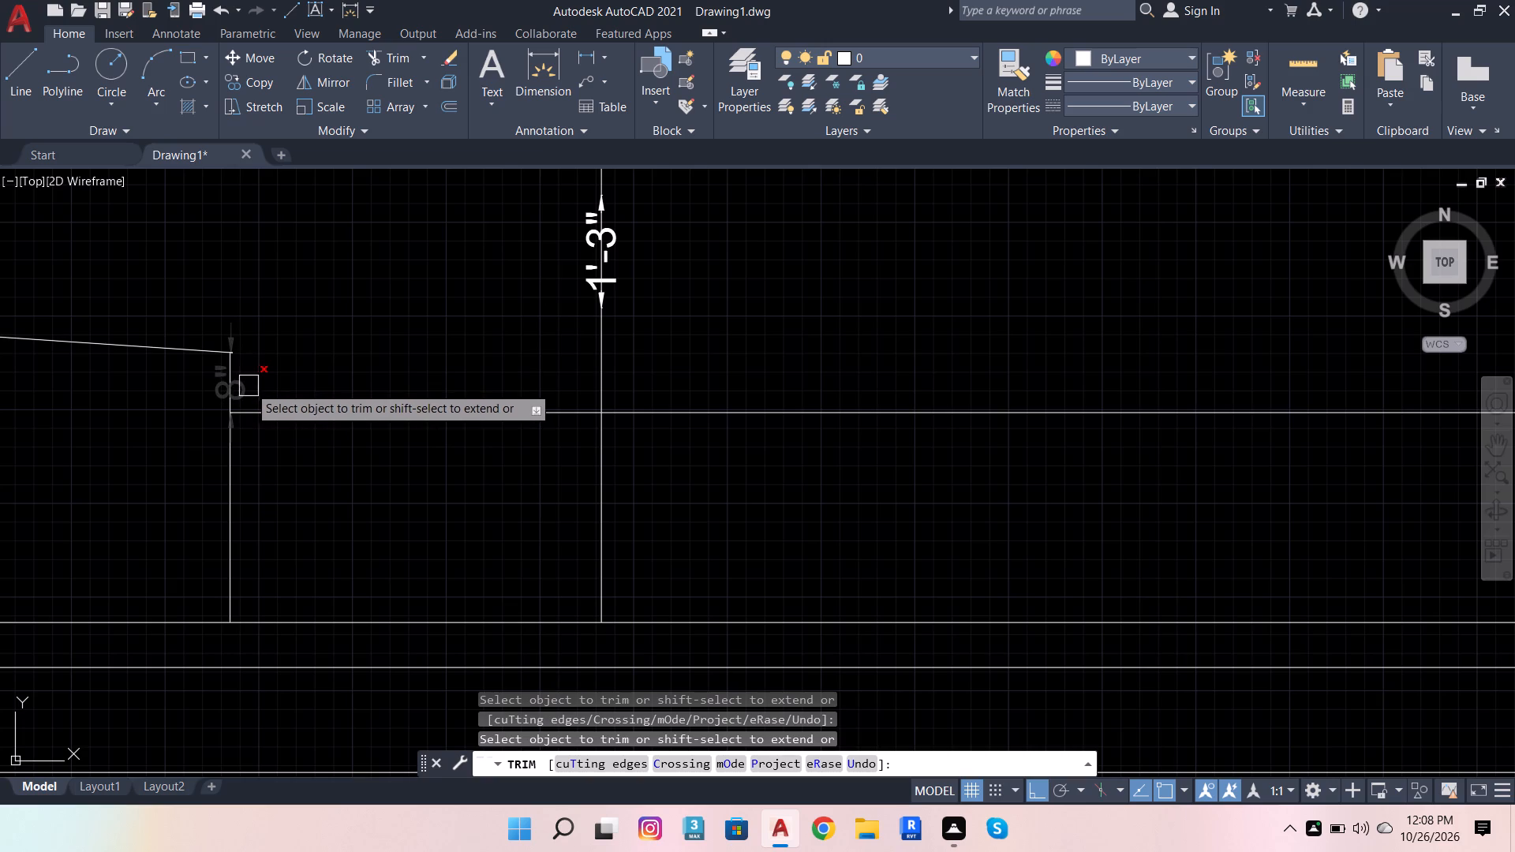
pyautogui.click(250, 386)
pyautogui.press('Escape')
# Offset the new horizontal wall line 3" upward.
pyautogui.scroll(-2, 606, 526)
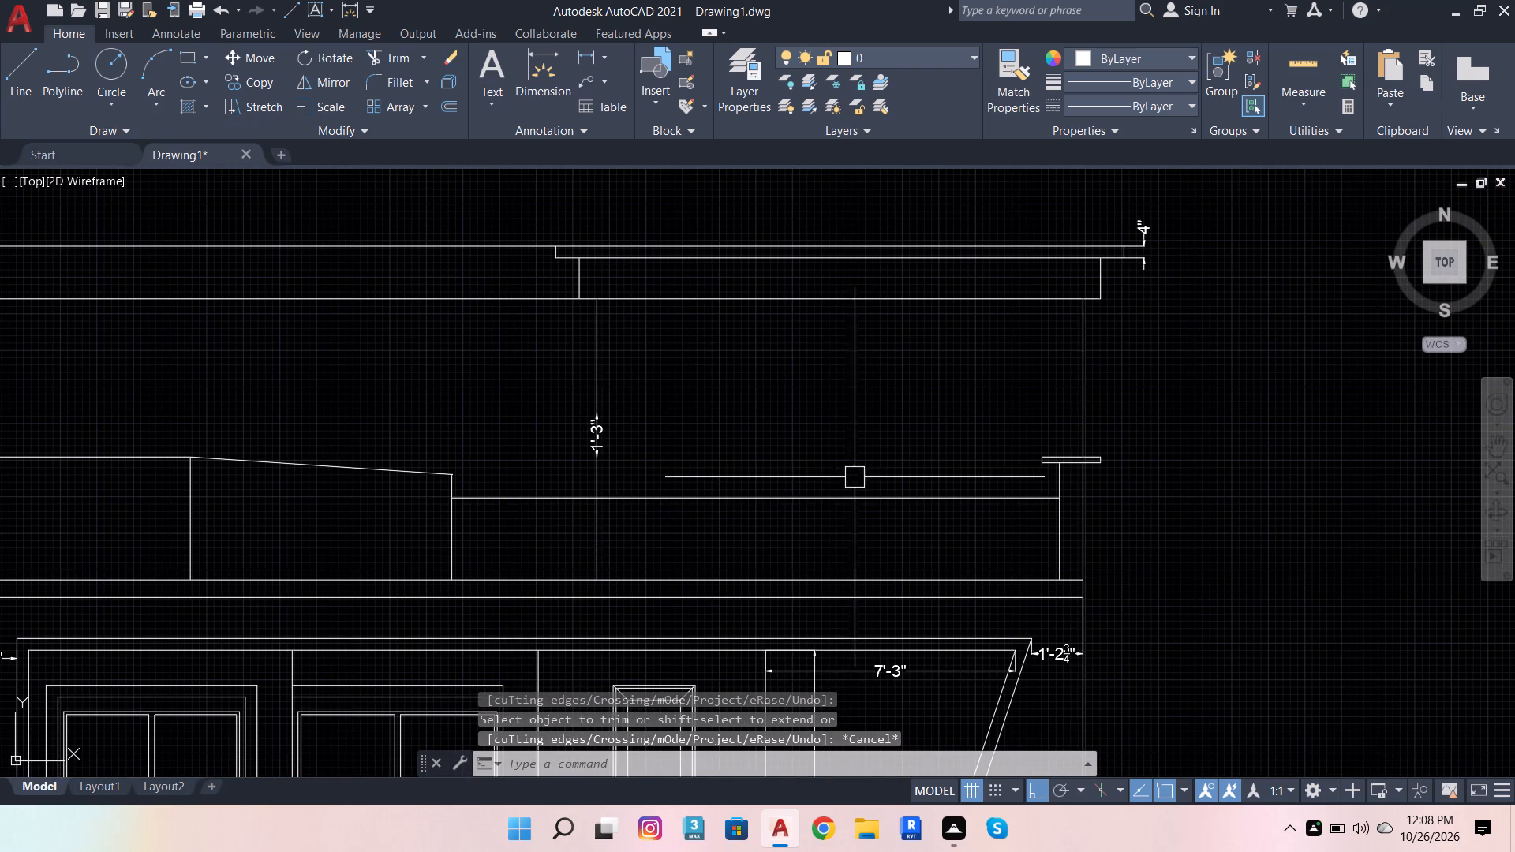
pyautogui.click(880, 501)
pyautogui.click(456, 104)
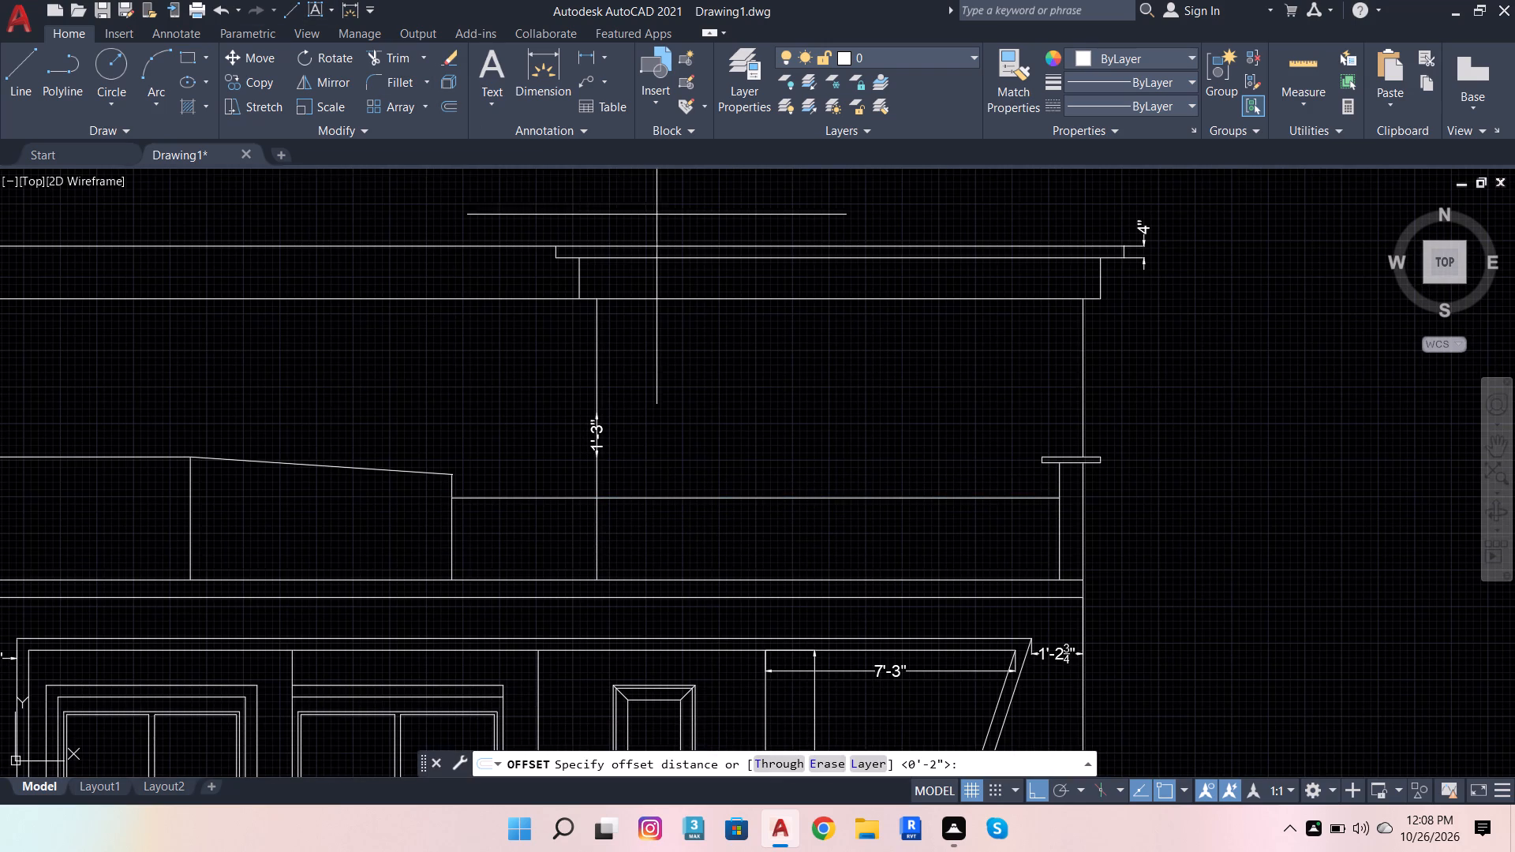
pyautogui.scroll(4, 1073, 504)
pyautogui.click(981, 476)
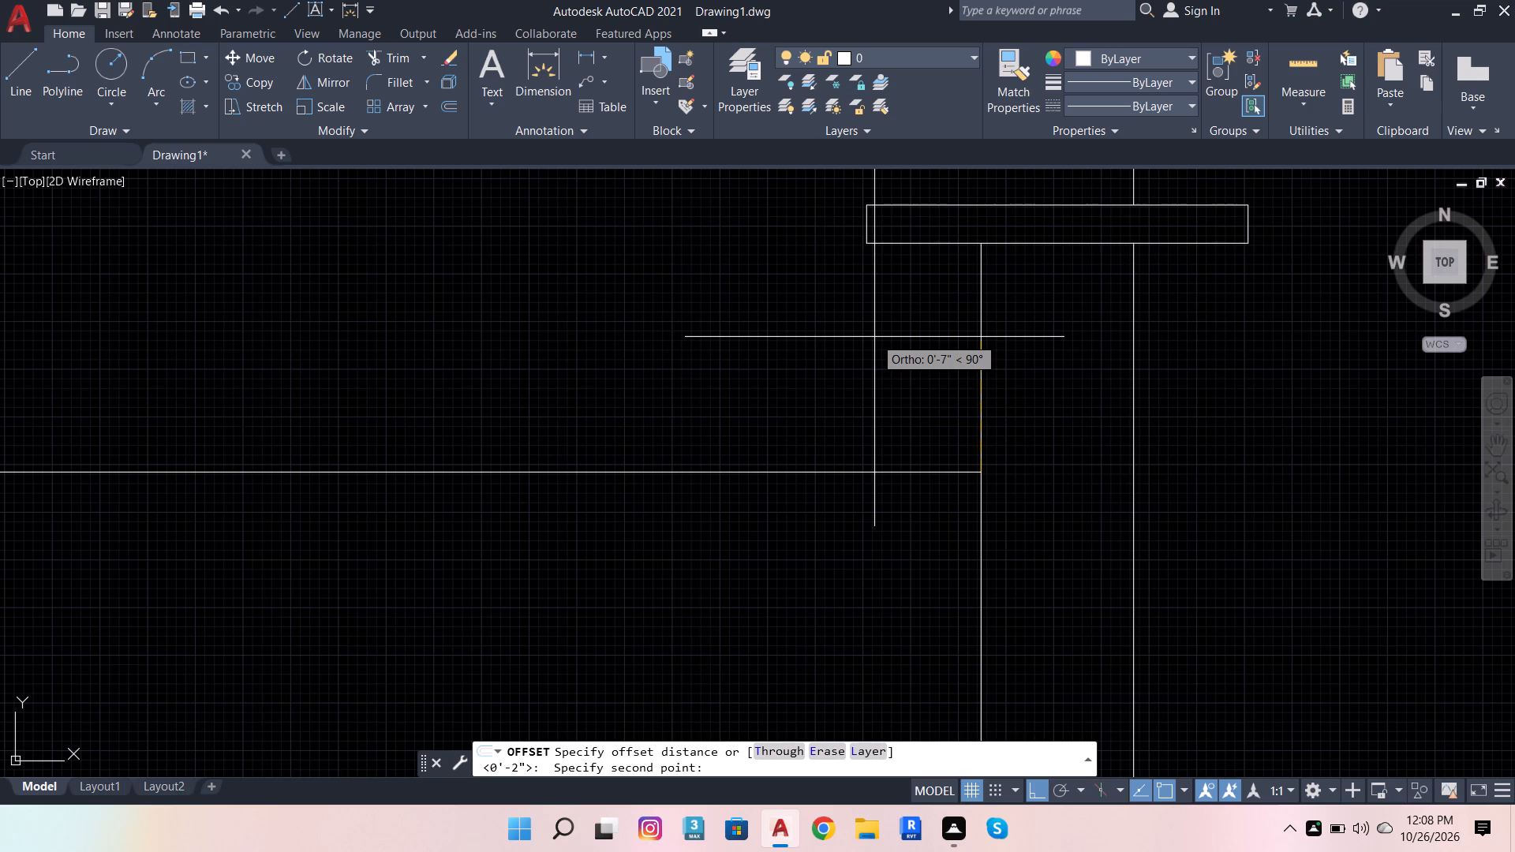
pyautogui.scroll(-3, 881, 430)
pyautogui.scroll(2, 796, 375)
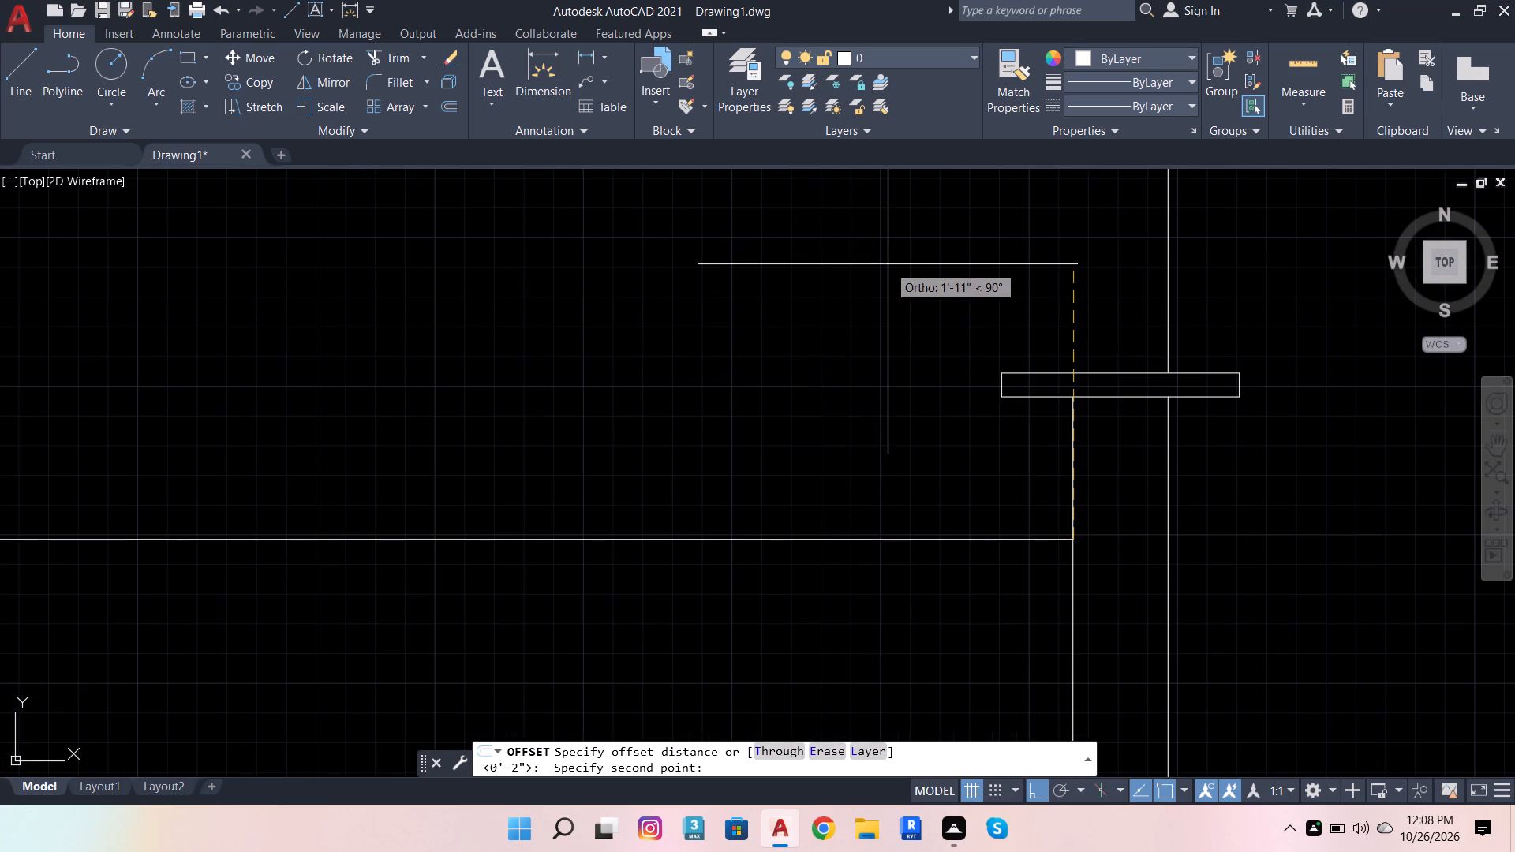
pyautogui.press('3')
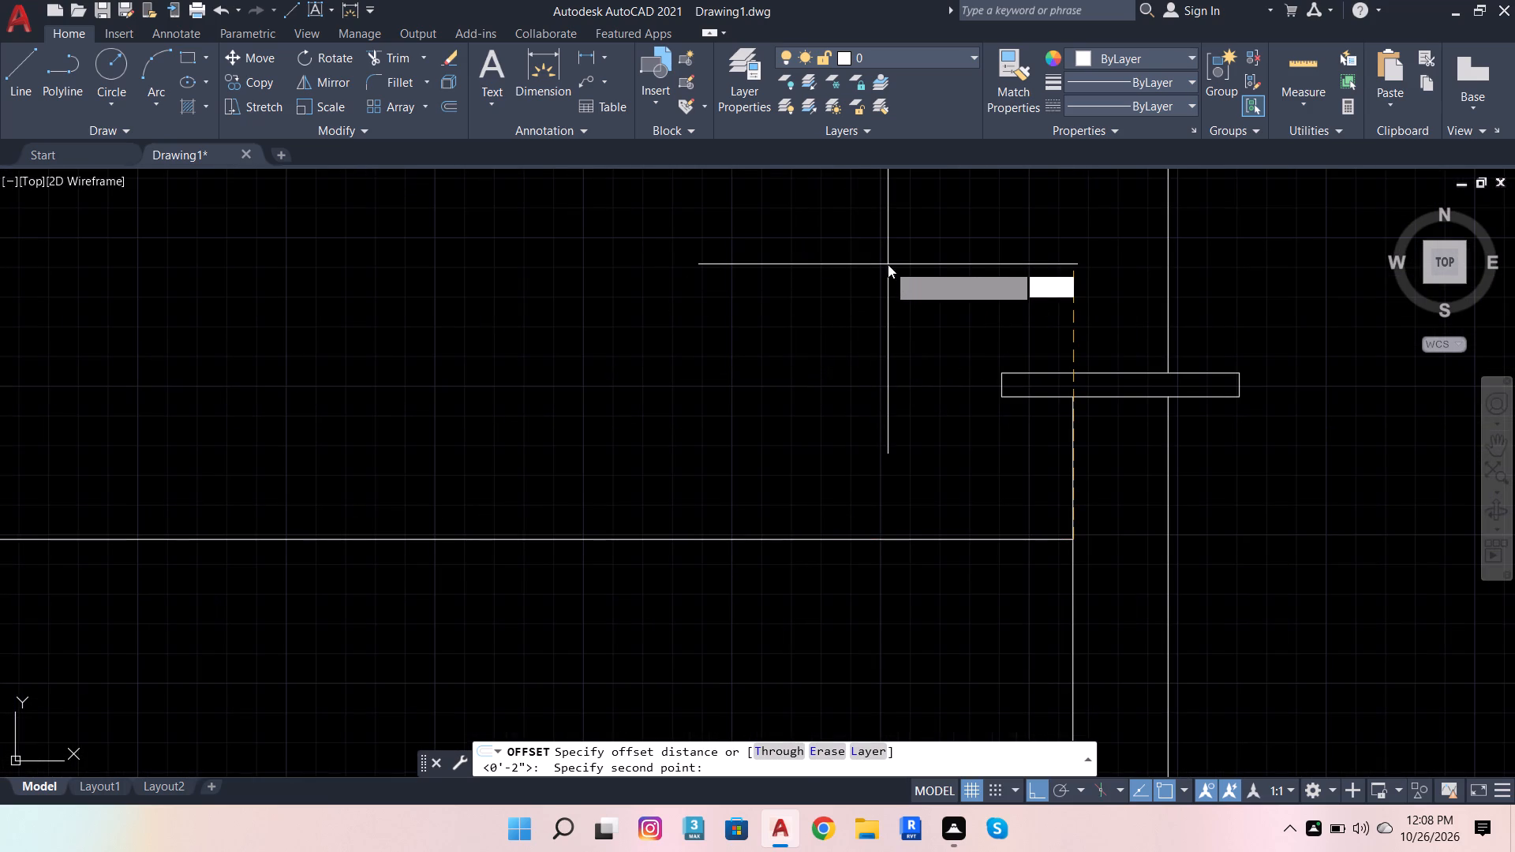
pyautogui.press('Return')
pyautogui.click(920, 244)
# Trim the vertical line beside the 1'-3" dimension so that it ends at the top line of the 3" coping.
pyautogui.scroll(-4, 983, 553)
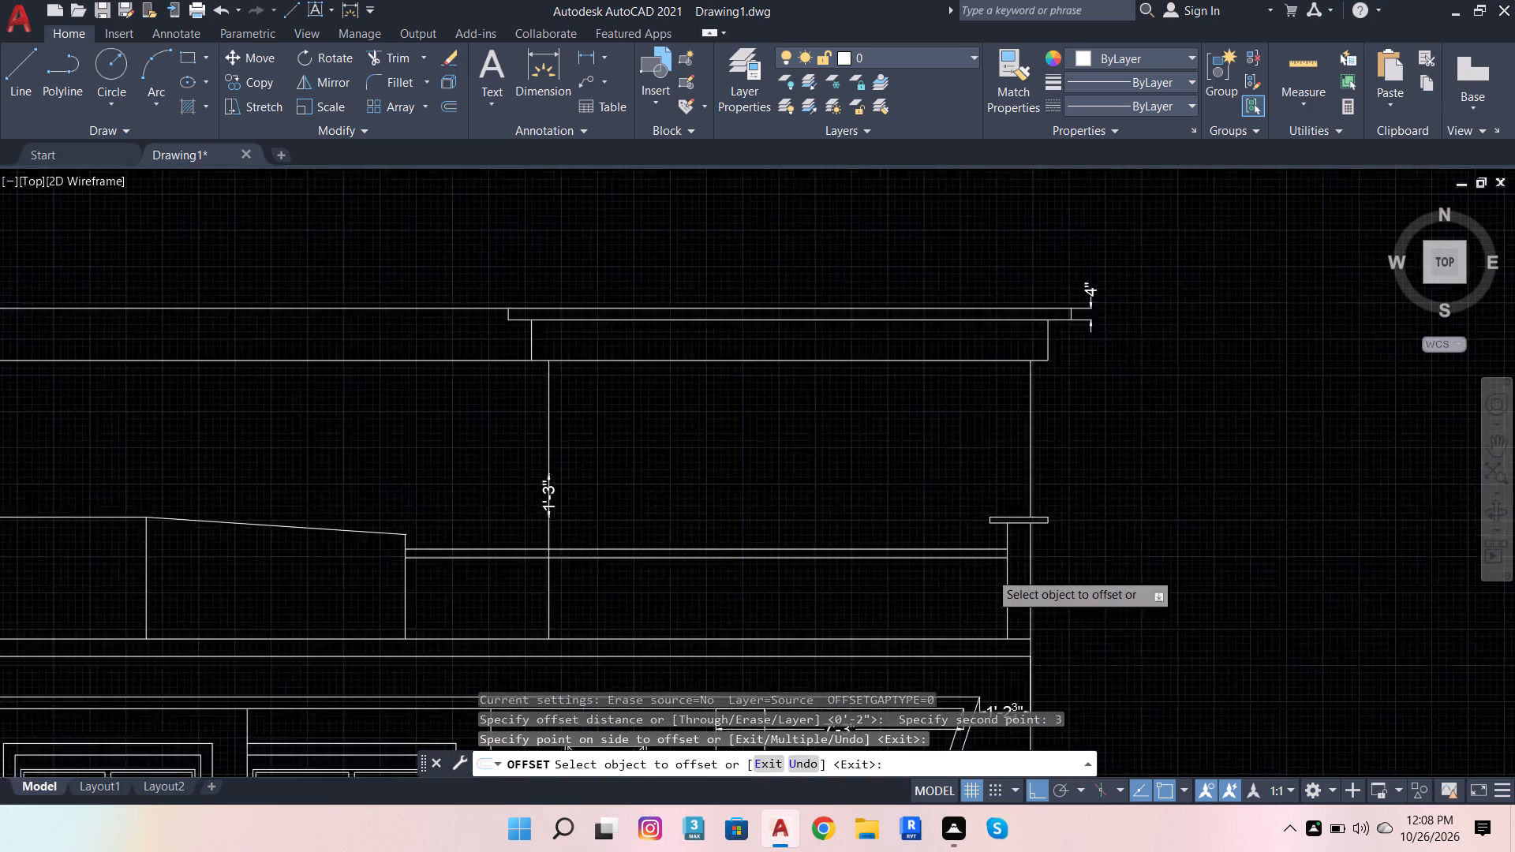
pyautogui.scroll(-1, 991, 574)
pyautogui.scroll(3, 757, 590)
pyautogui.scroll(-1, 599, 587)
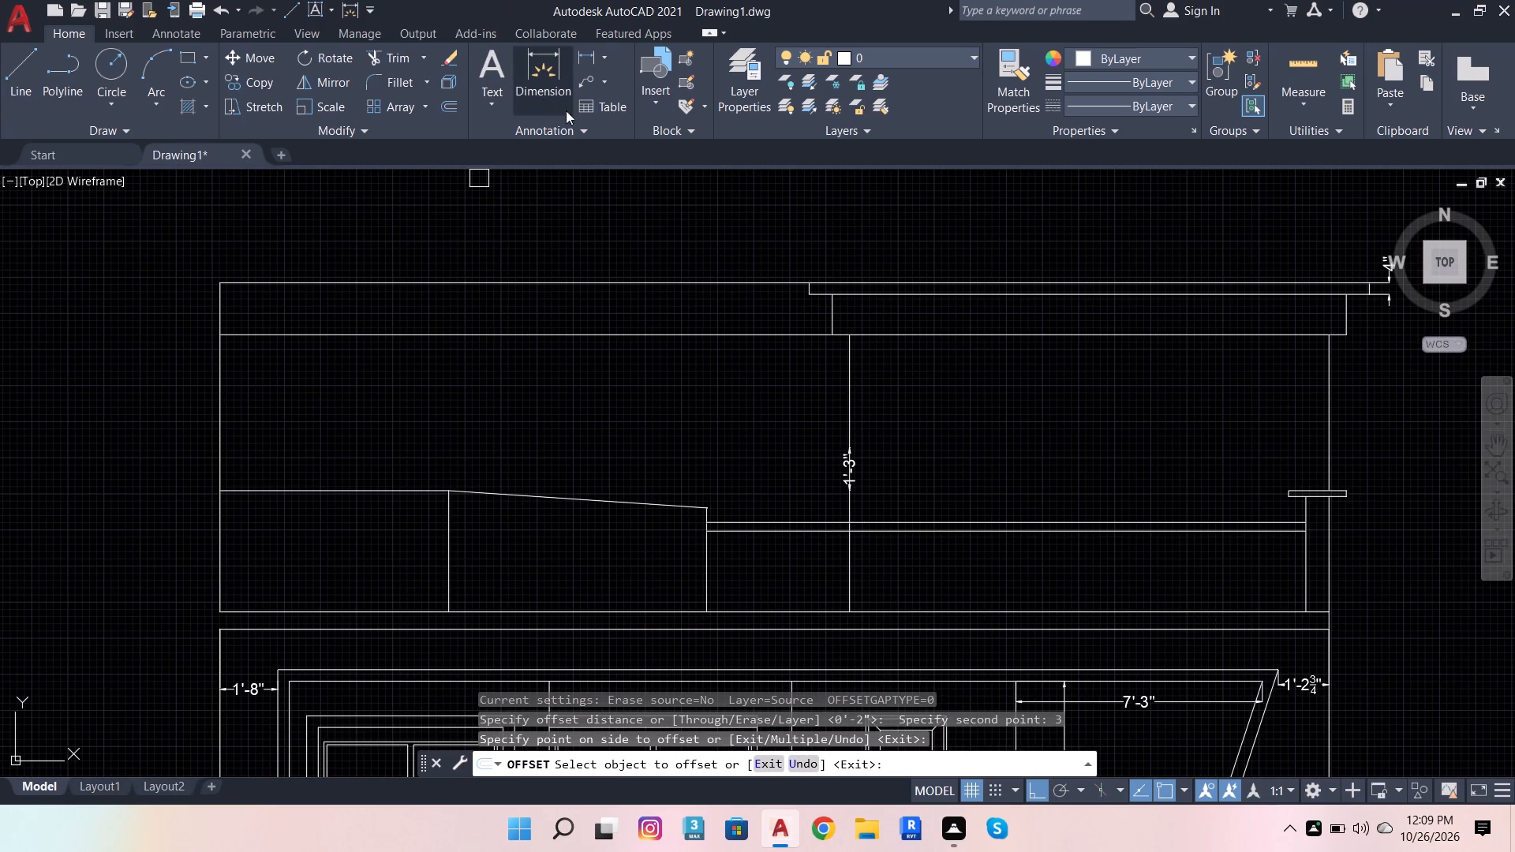
pyautogui.click(407, 59)
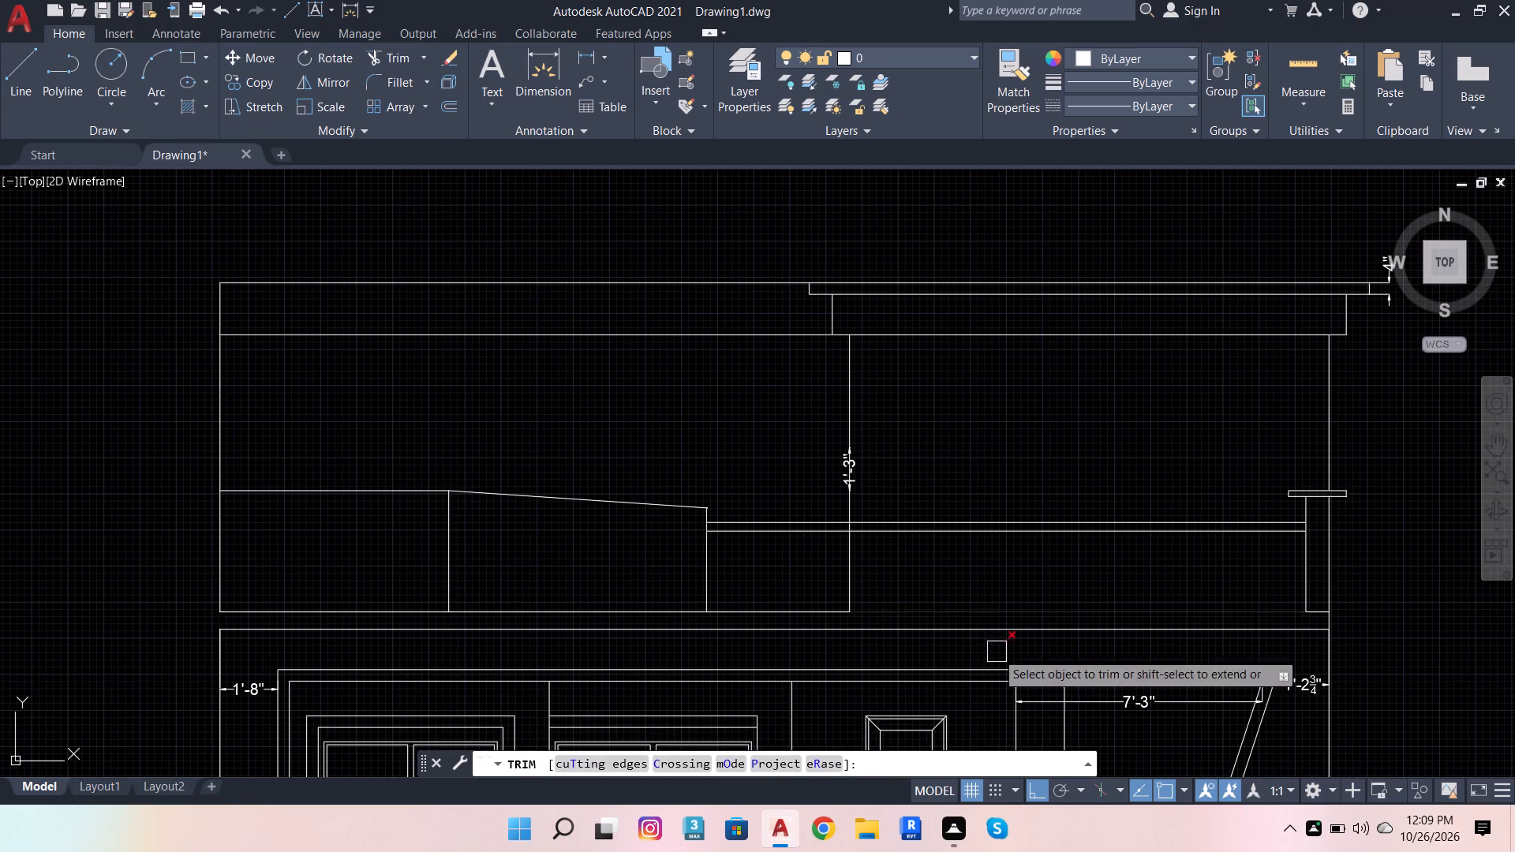
pyautogui.scroll(2, 917, 613)
pyautogui.scroll(4, 772, 440)
pyautogui.click(835, 443)
pyautogui.scroll(-6, 521, 470)
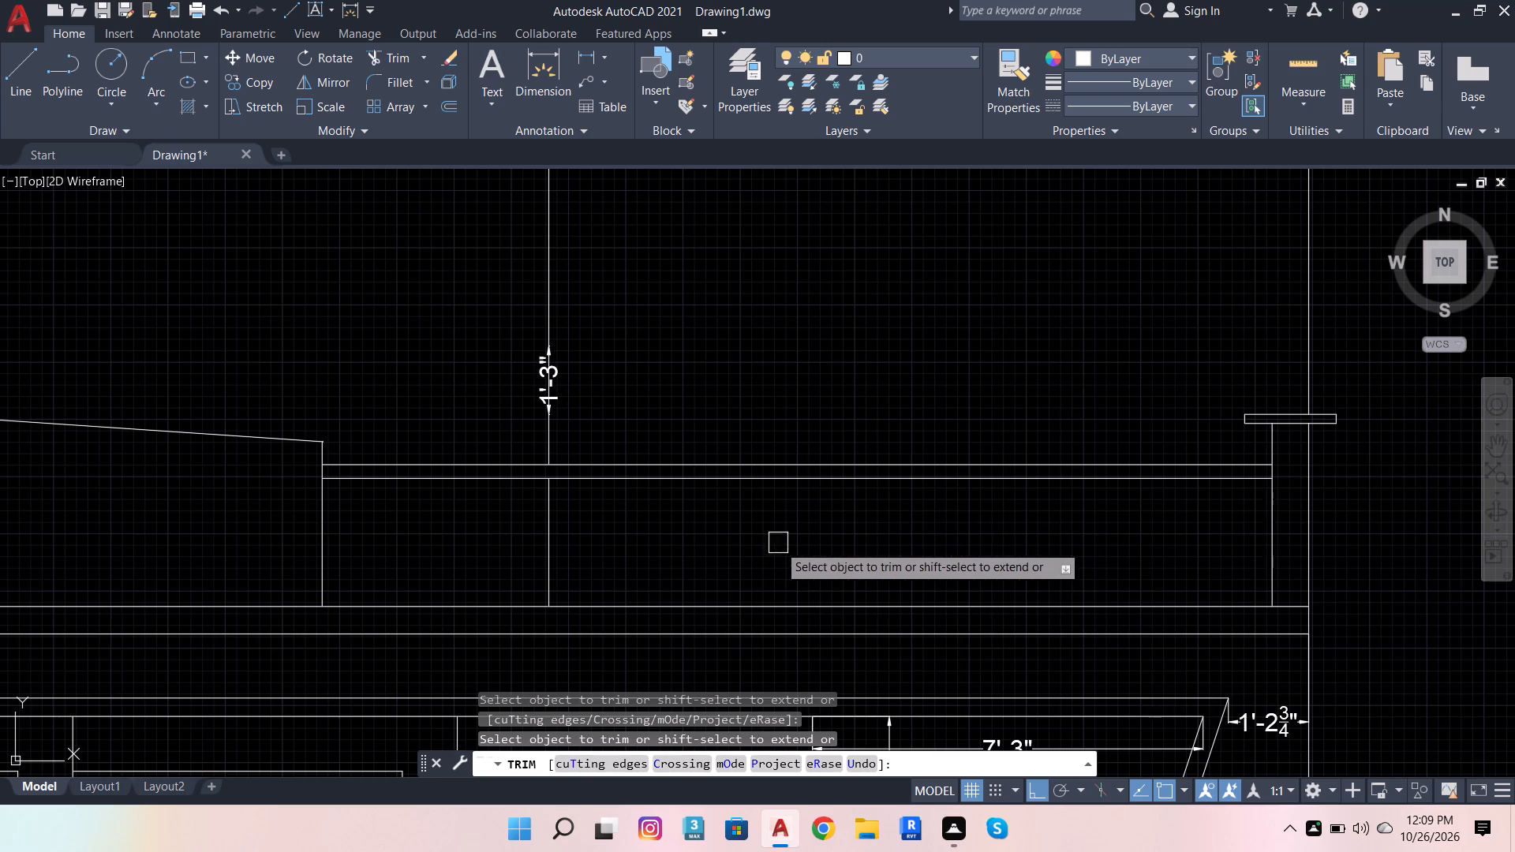
pyautogui.click(559, 548)
pyautogui.scroll(-3, 678, 536)
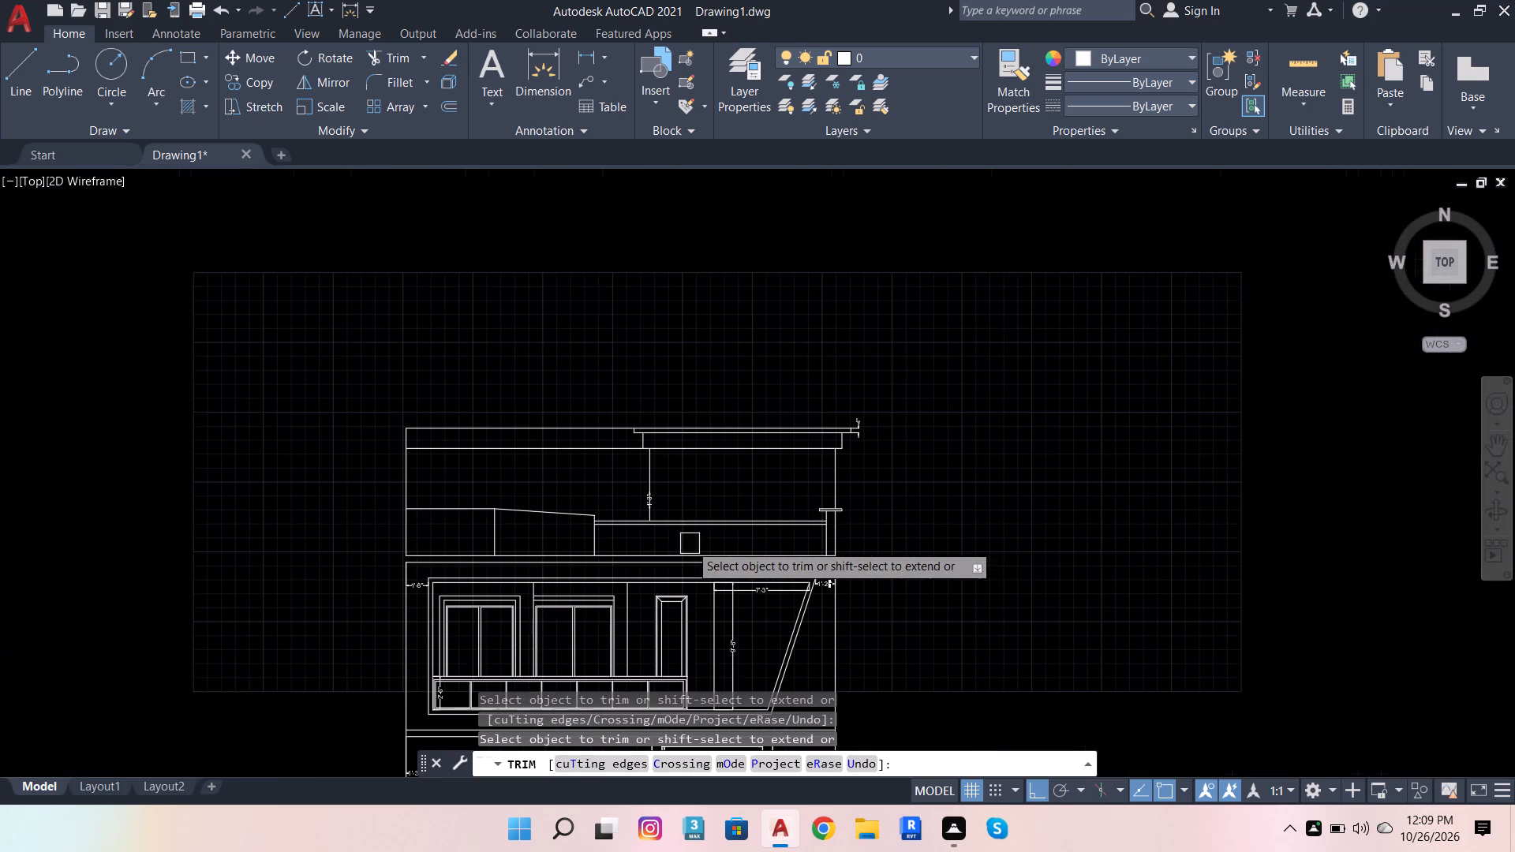
pyautogui.press('Escape')
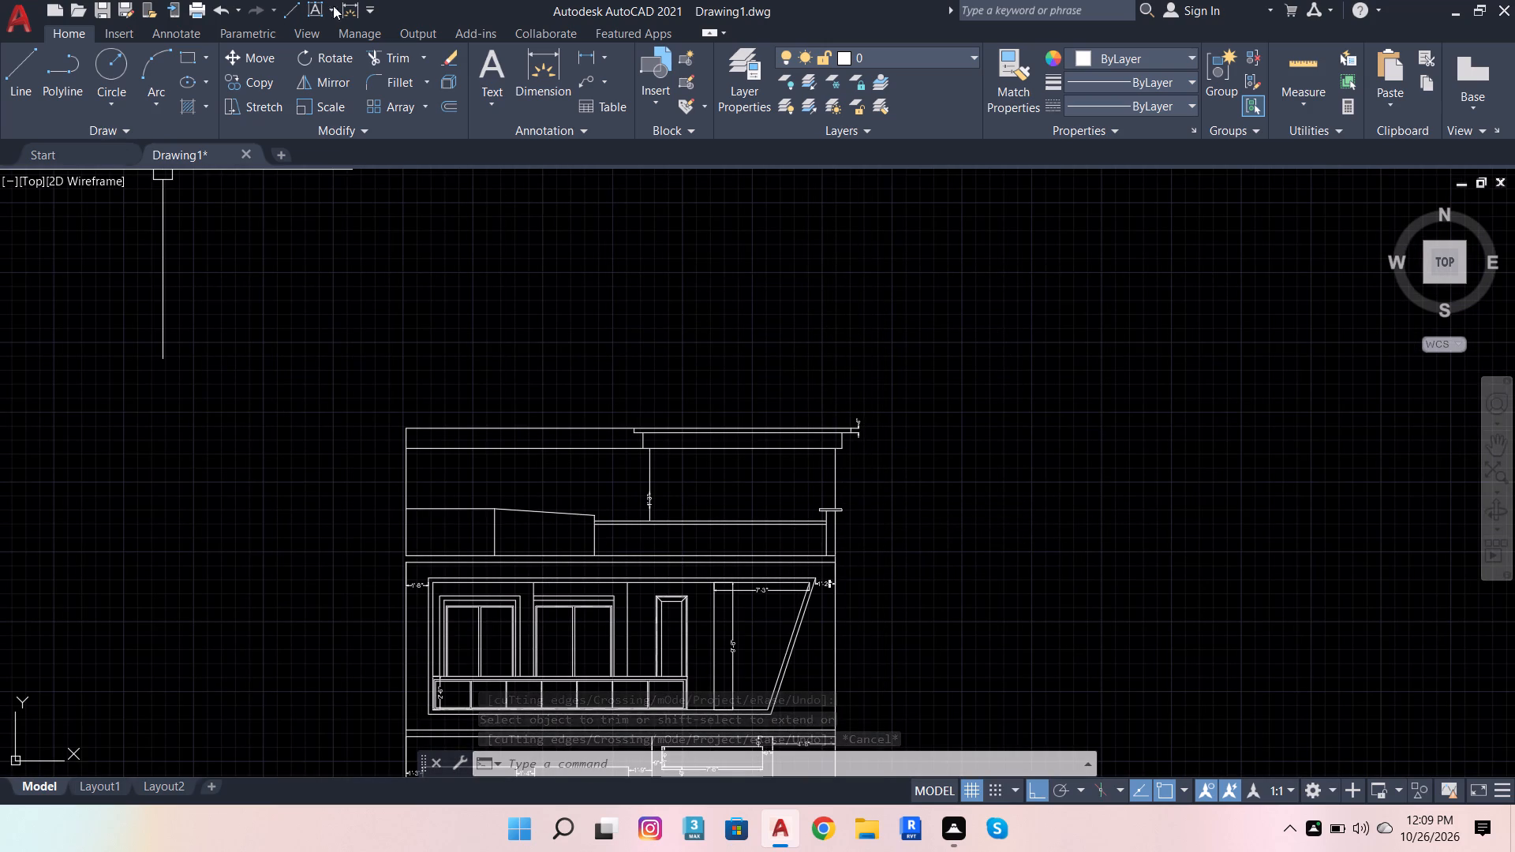
# Draw a vertical guide line about 3'-2 1/2" down from the midpoint of the 4" top slab's underside.
pyautogui.click(50, 85)
pyautogui.click(17, 70)
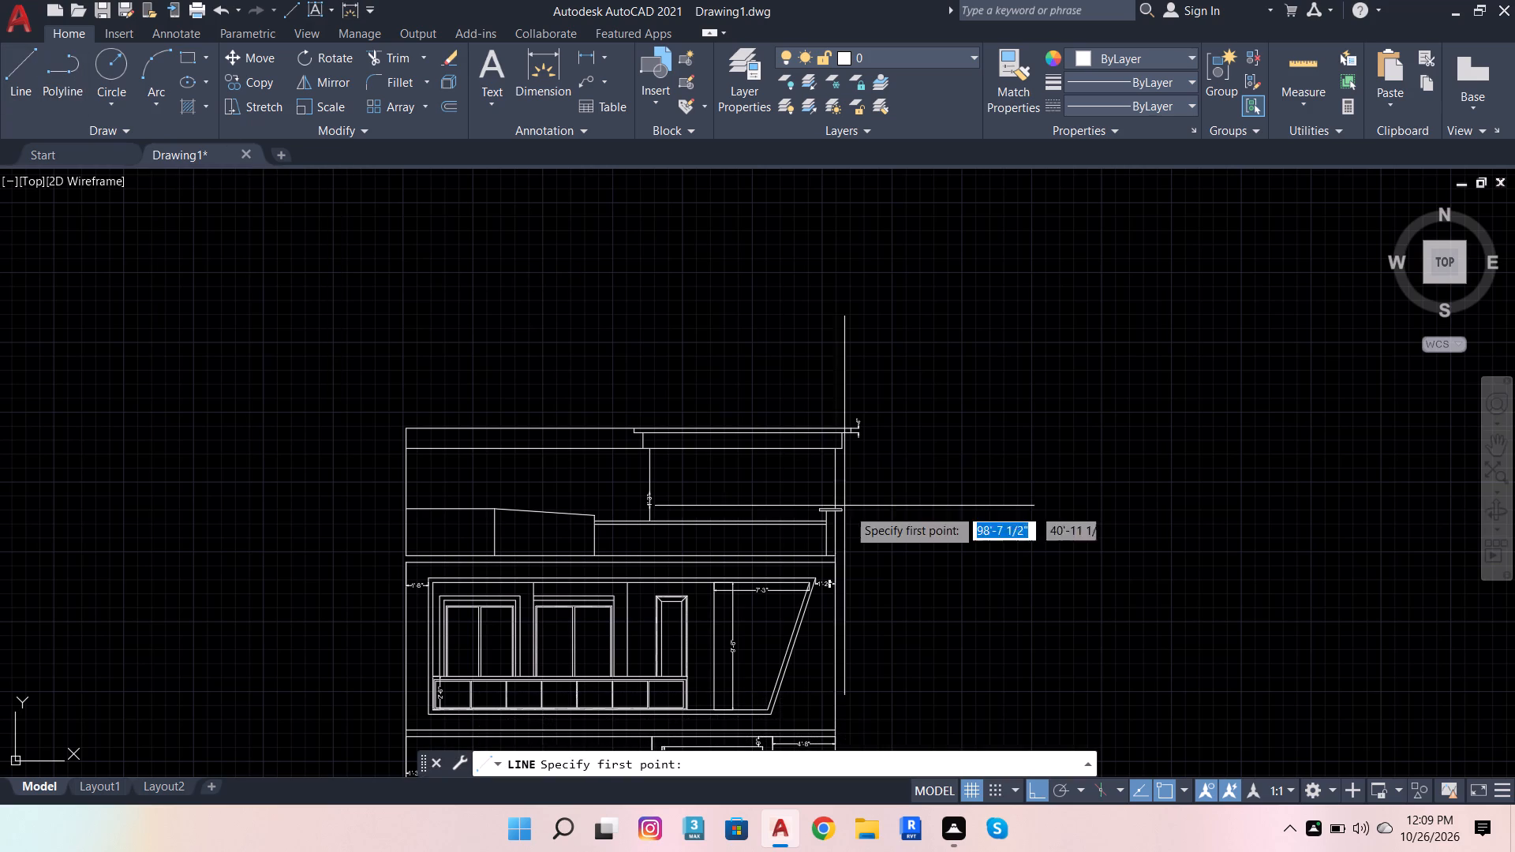
pyautogui.scroll(3, 720, 503)
pyautogui.keyDown('shift'); pyautogui.rightClick(734, 459); pyautogui.keyUp('shift')
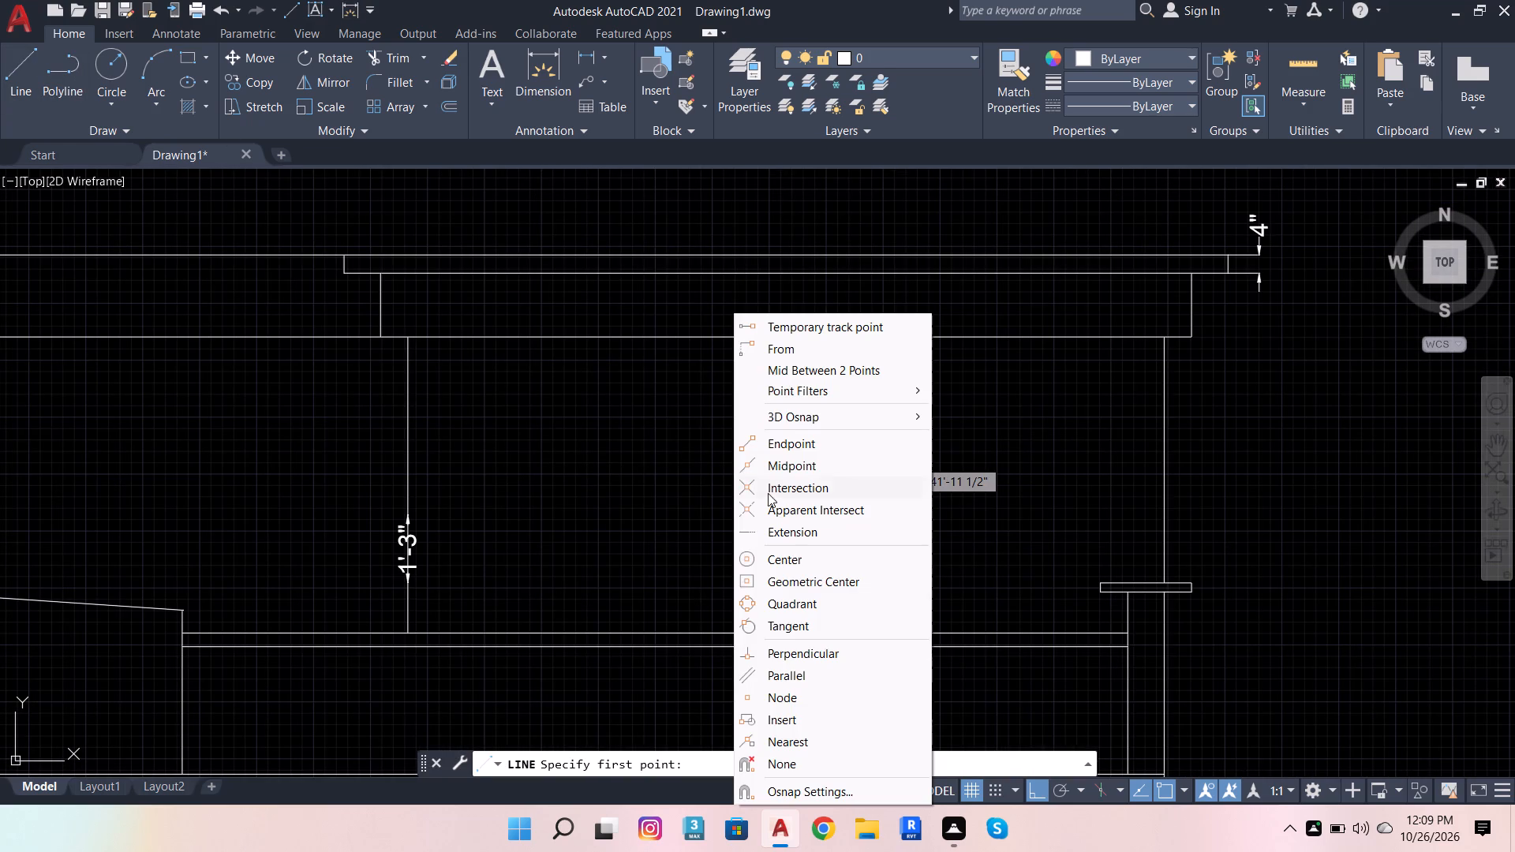
pyautogui.click(816, 466)
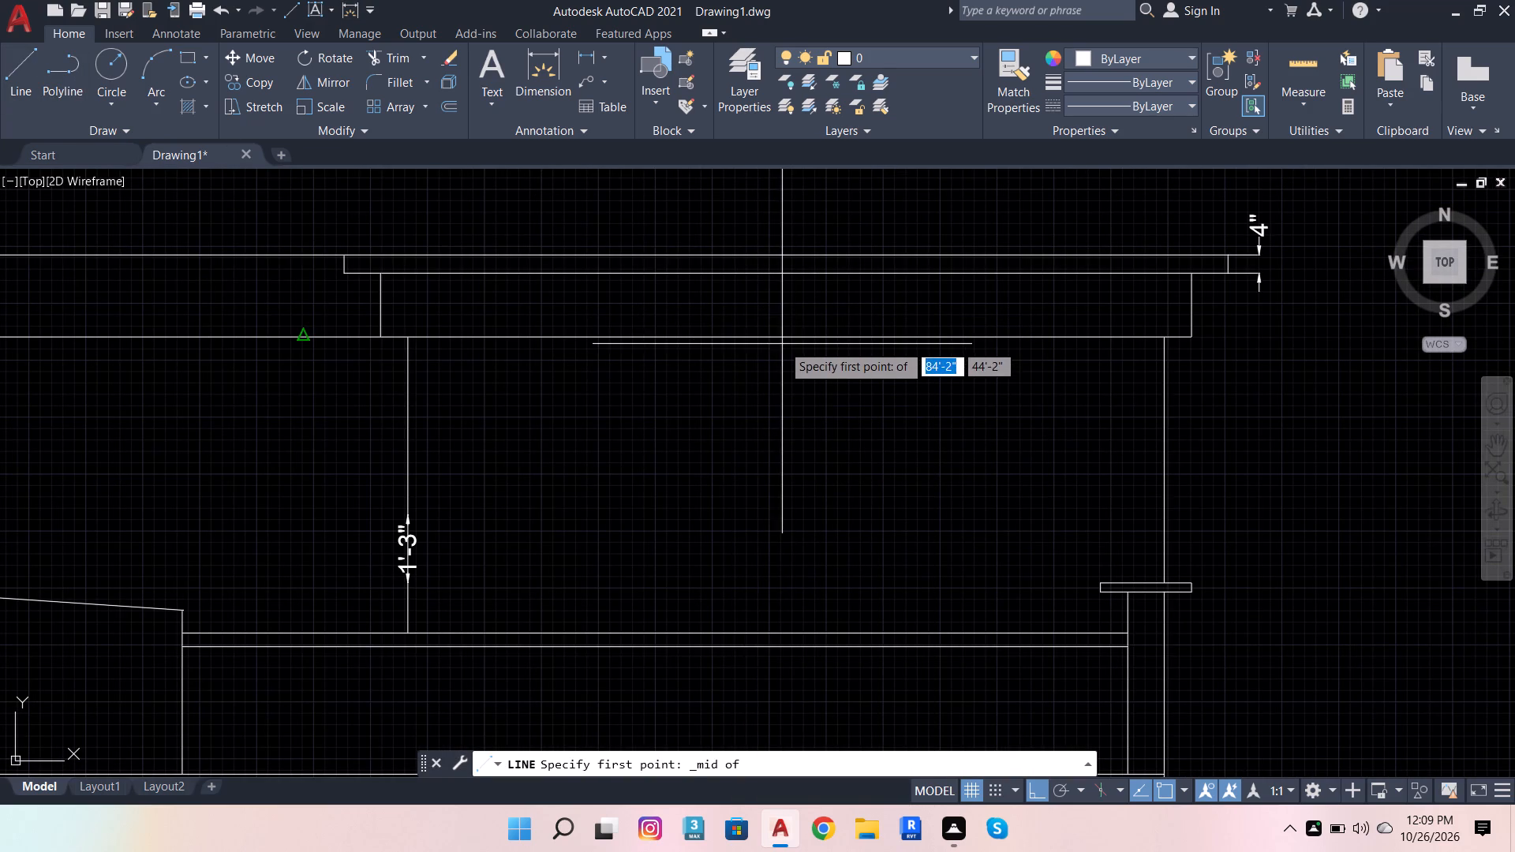
pyautogui.click(784, 272)
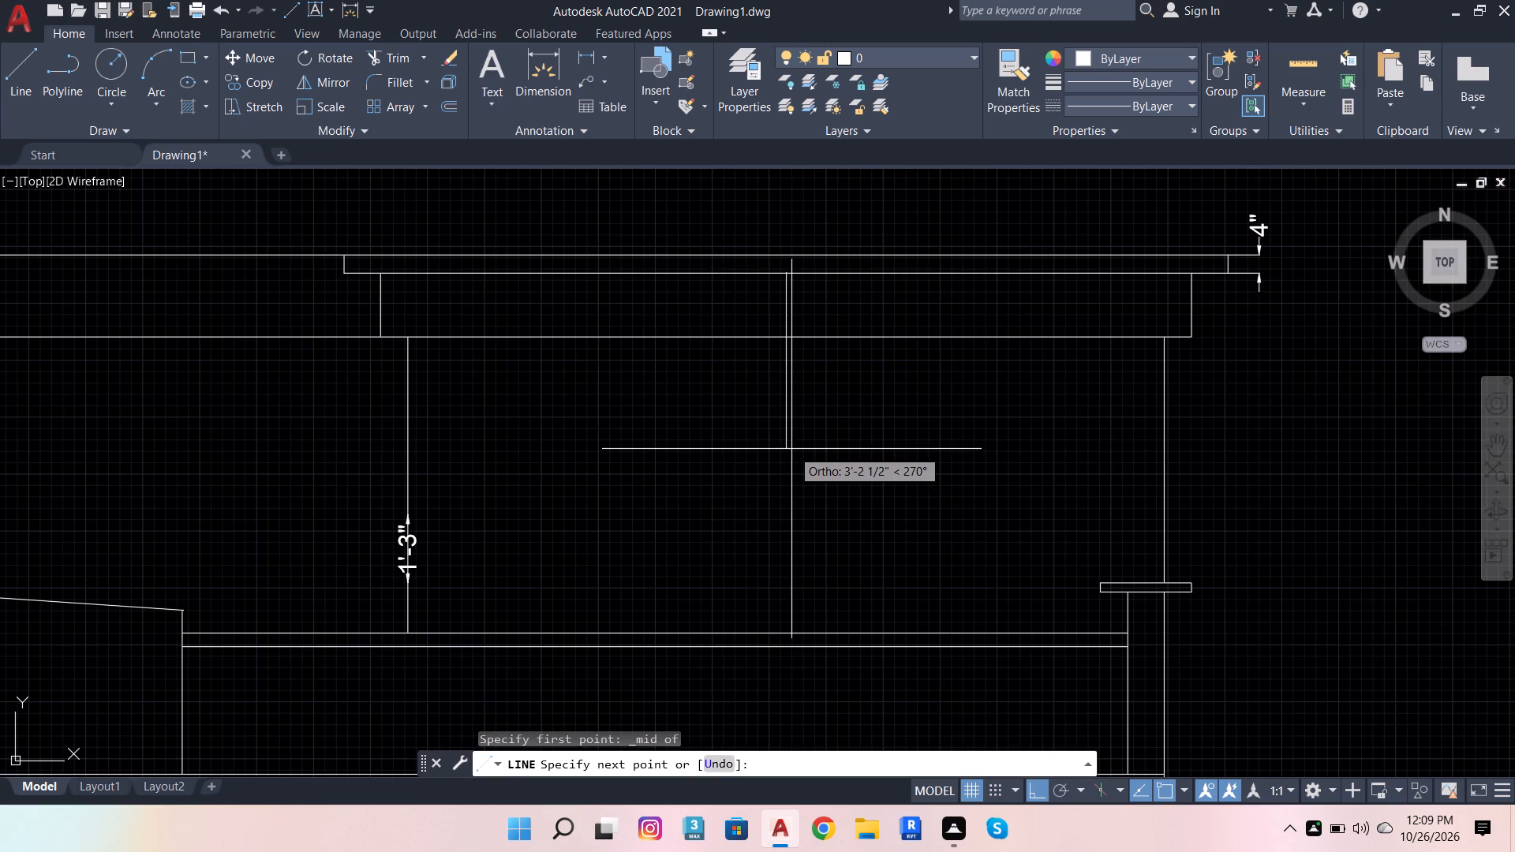
pyautogui.click(791, 449)
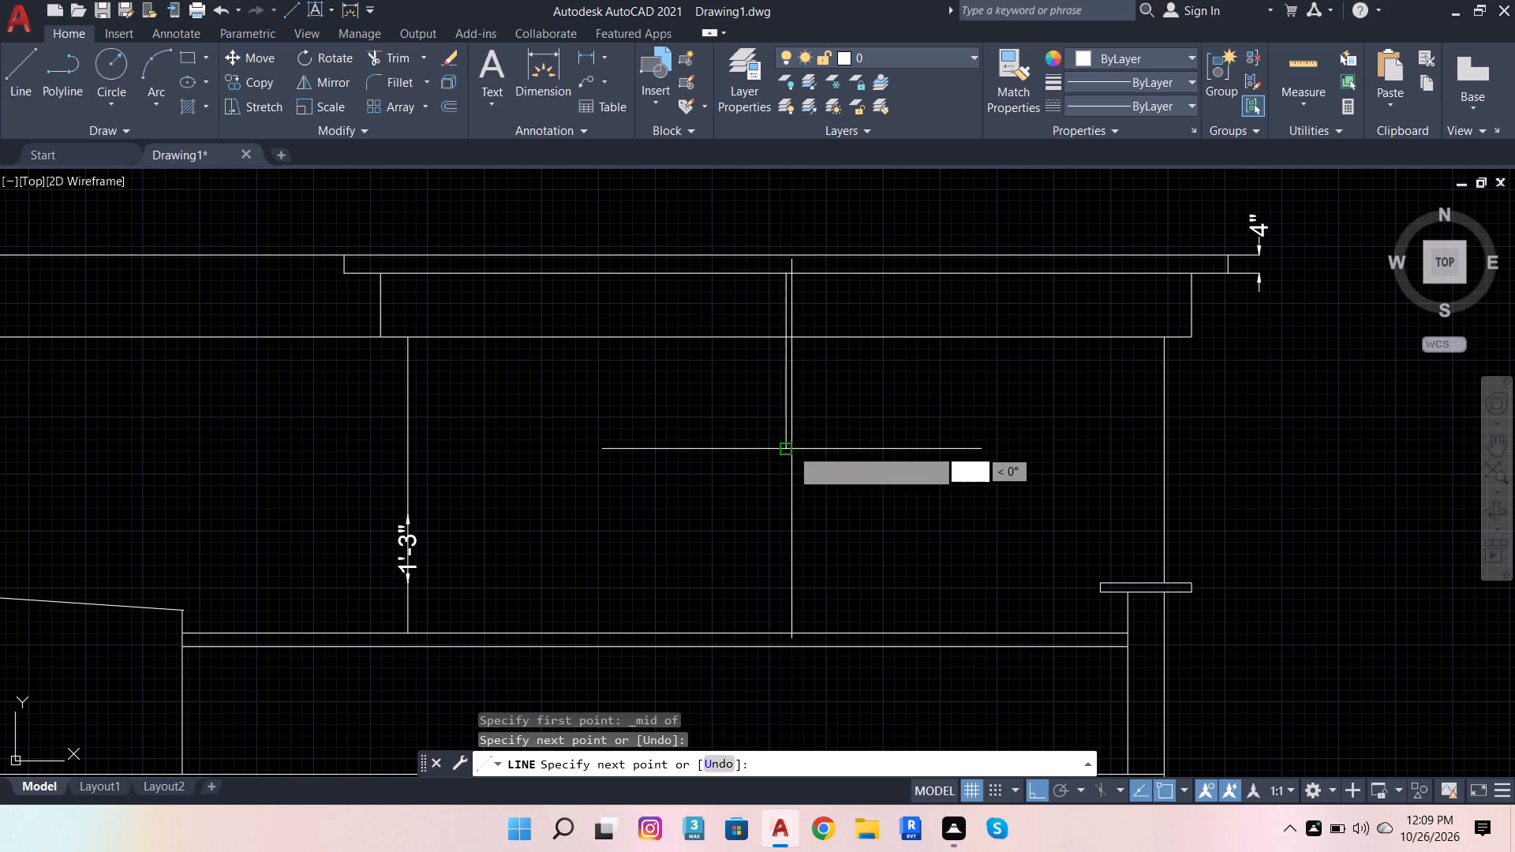
pyautogui.press('Escape')
# From the guide's lower end, draw a 3' horizontal line toward the 8" edge strip, continuing with a 6' line back the opposite way.
pyautogui.press('space')
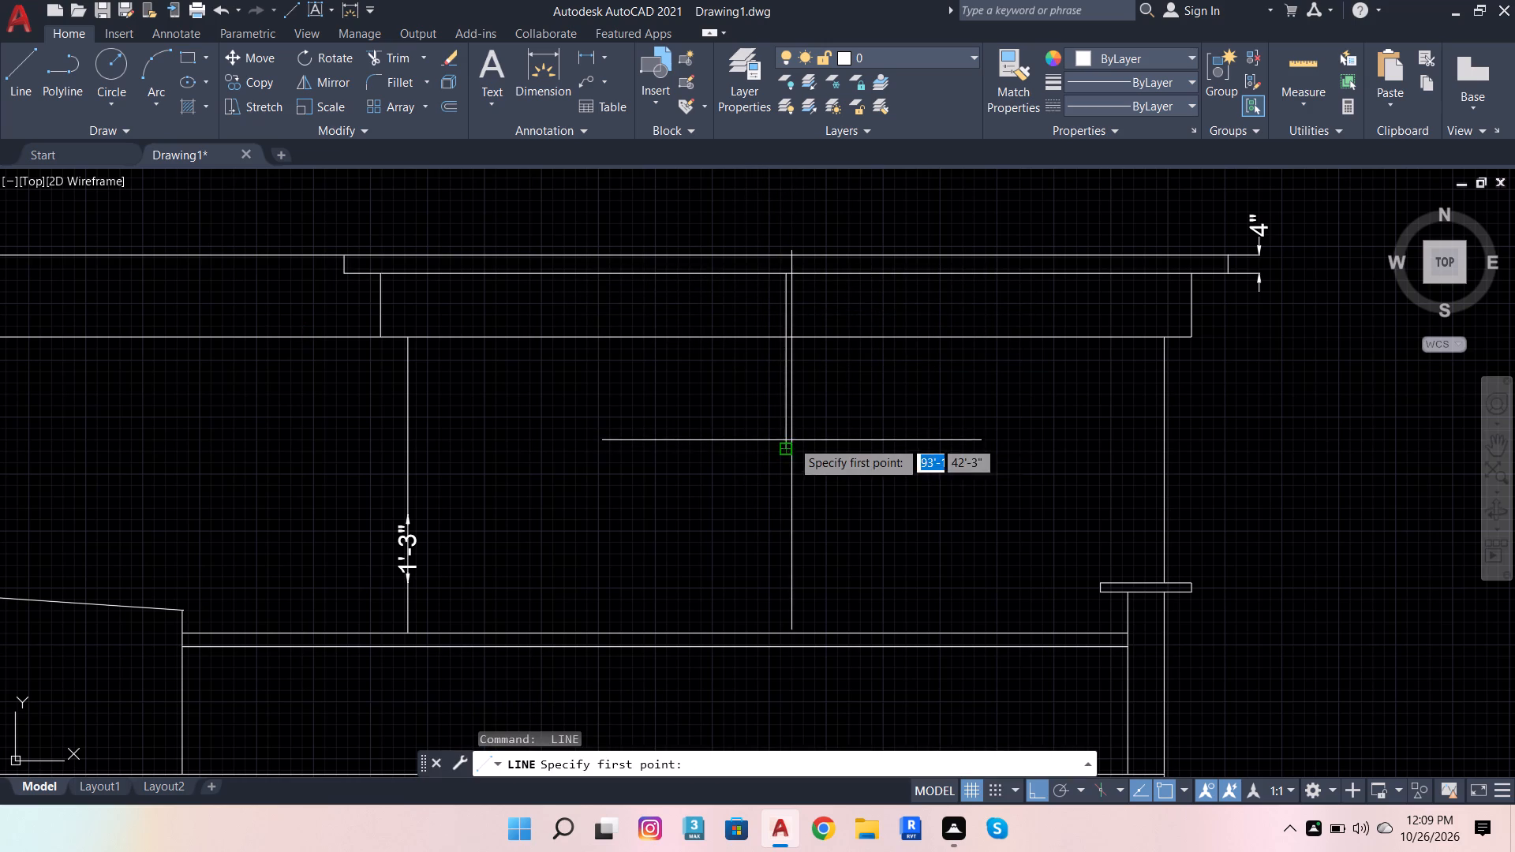
pyautogui.click(784, 451)
pyautogui.press('3')
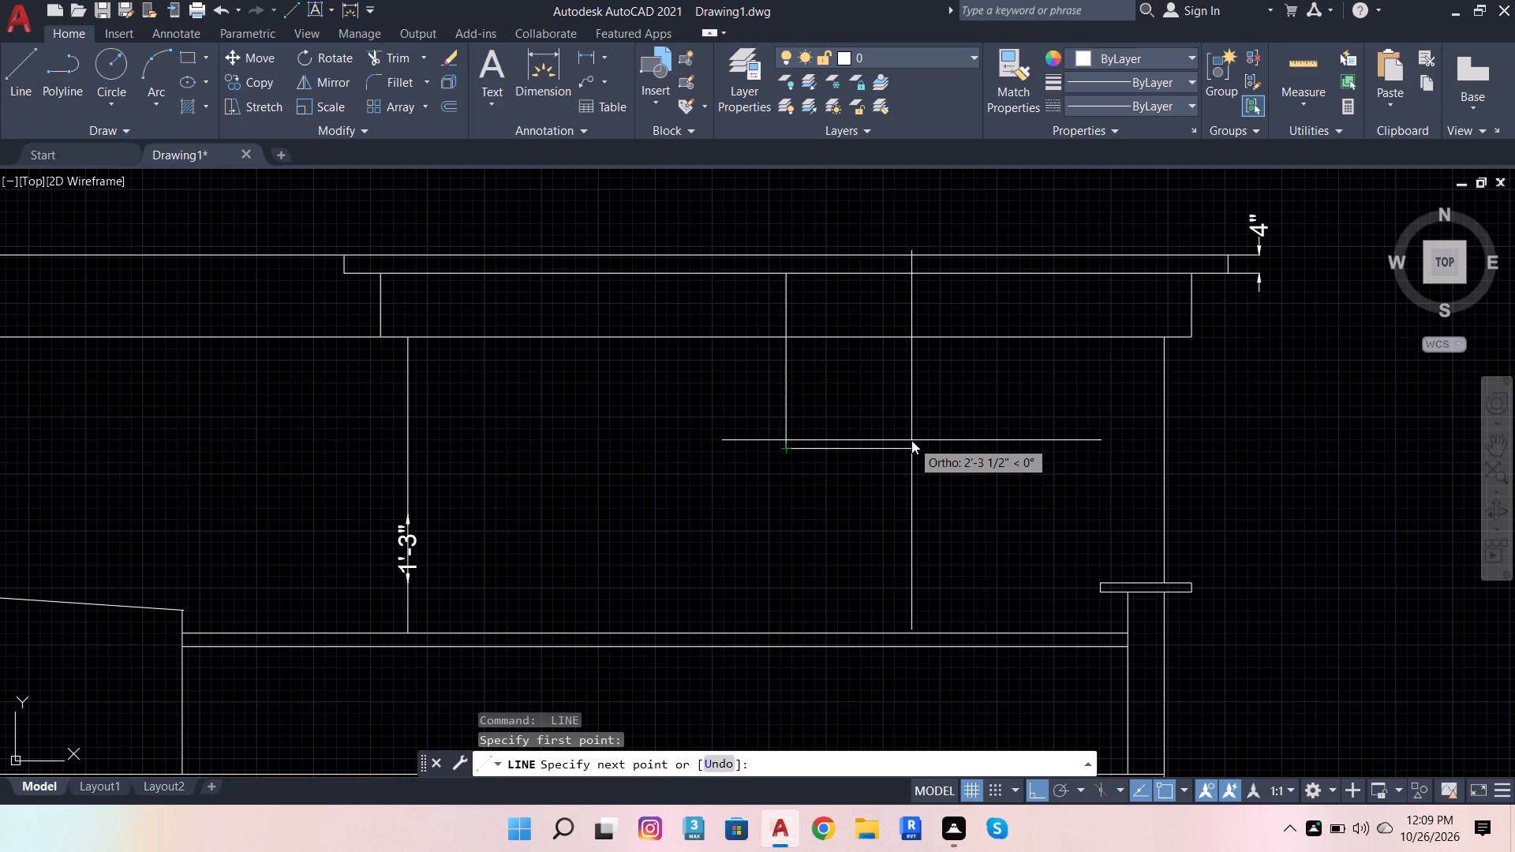
pyautogui.press('Return')
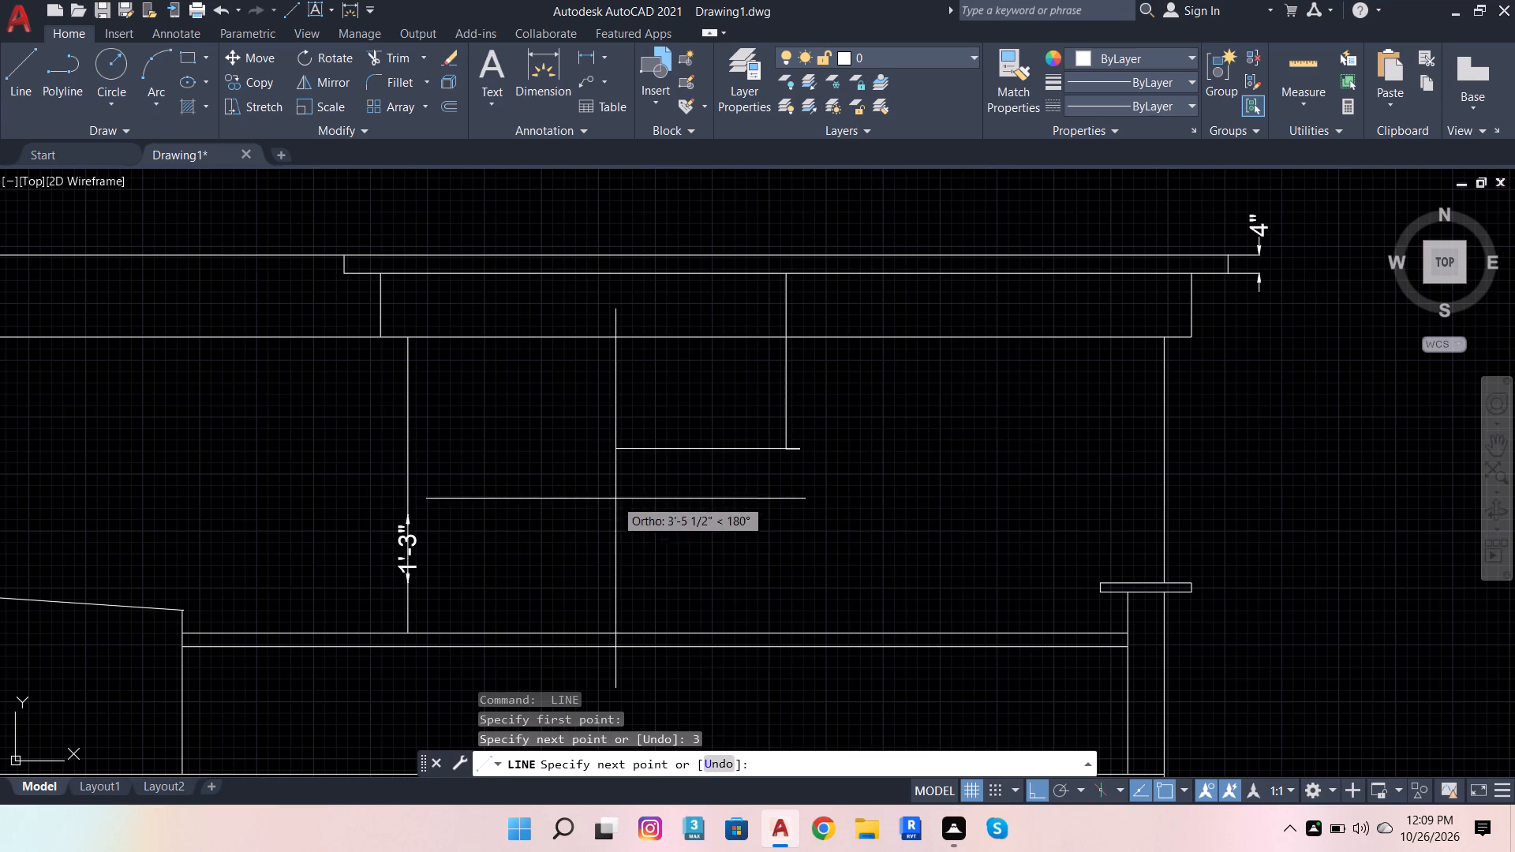
pyautogui.hotkey('ctrl', 'z')
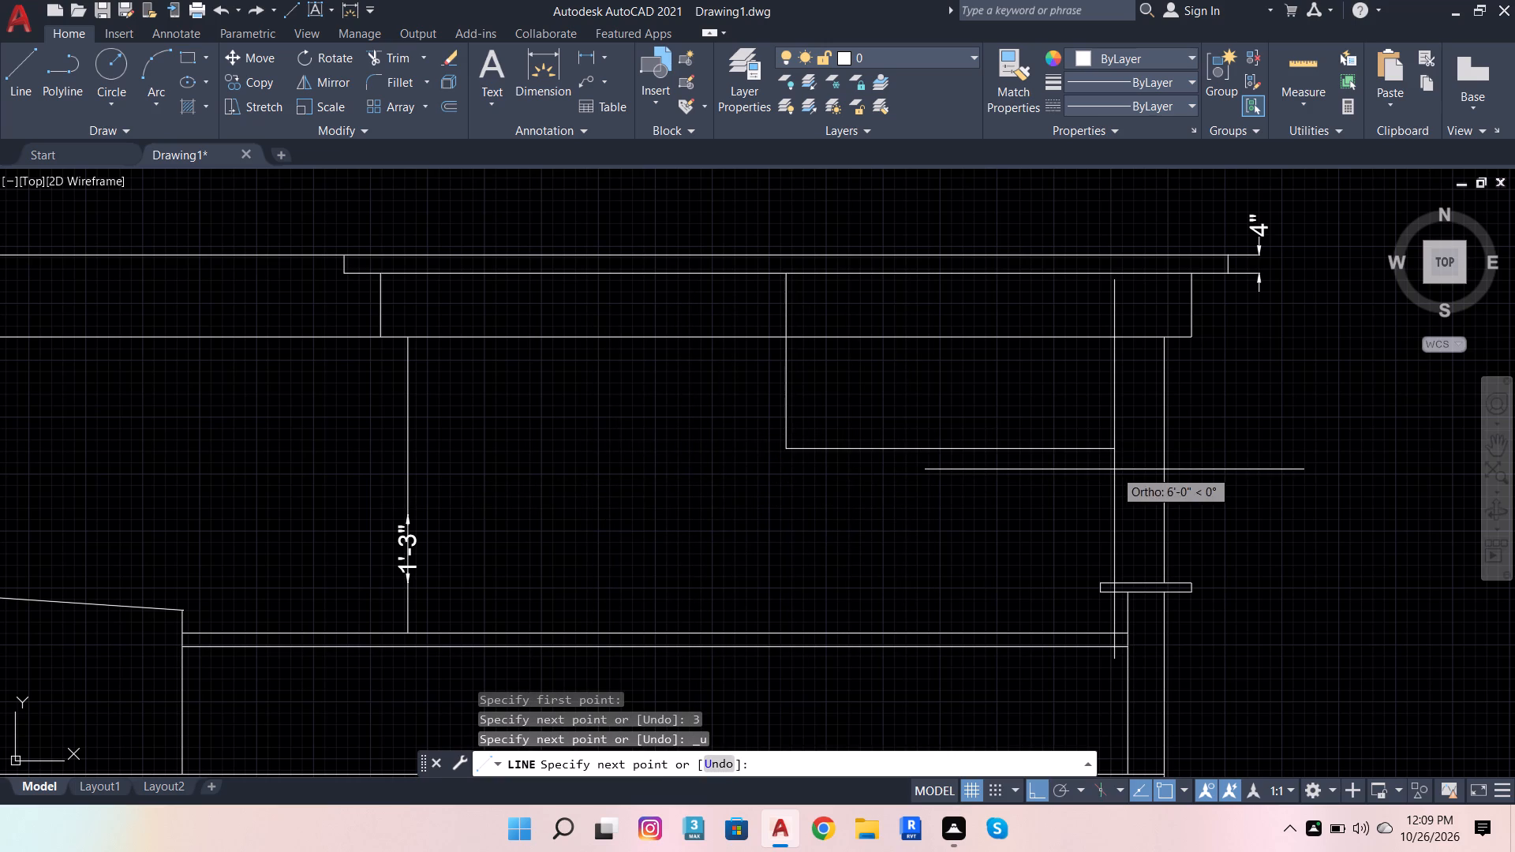
pyautogui.write("3'")
pyautogui.press('Return')
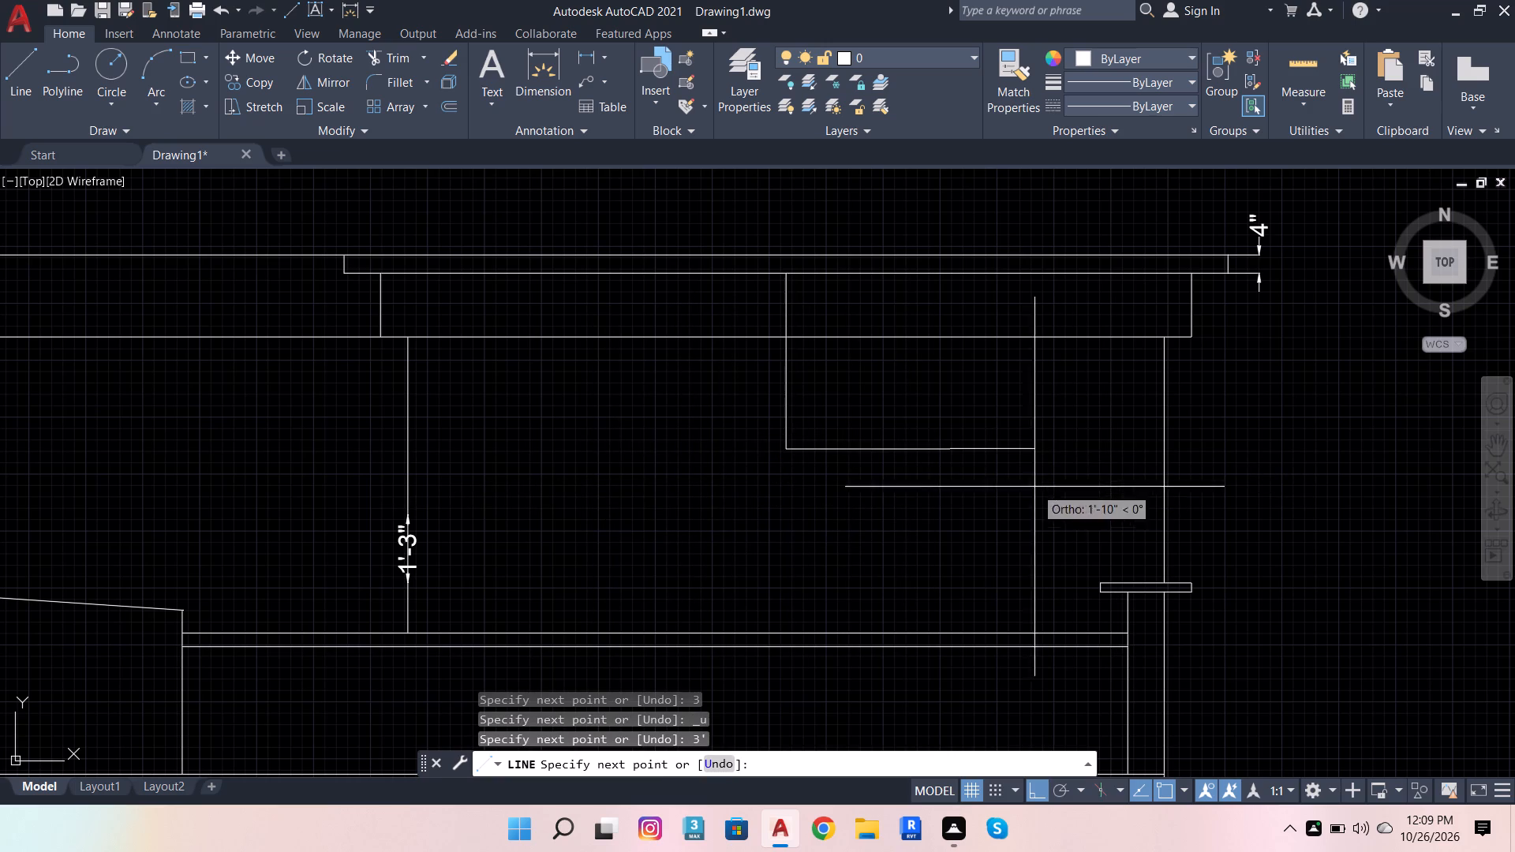
pyautogui.write("6'")
pyautogui.press('Return')
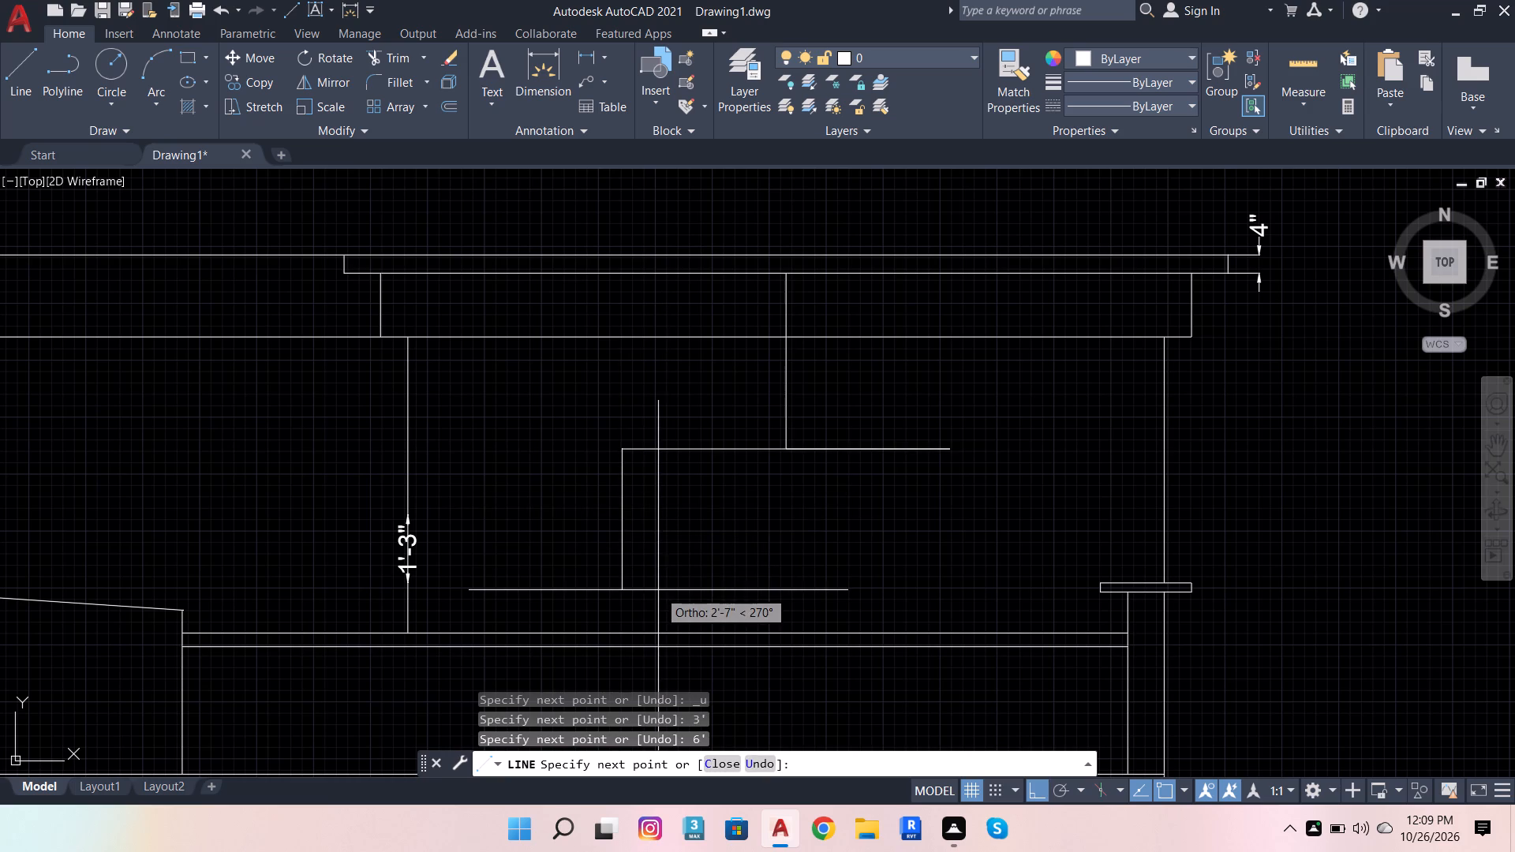
# Draw vertical lines from both ends of the 6' horizontal line down past the 3" coping.
pyautogui.scroll(-1, 663, 578)
pyautogui.scroll(1, 643, 663)
pyautogui.click(644, 660)
pyautogui.press('space')
pyautogui.press('space')
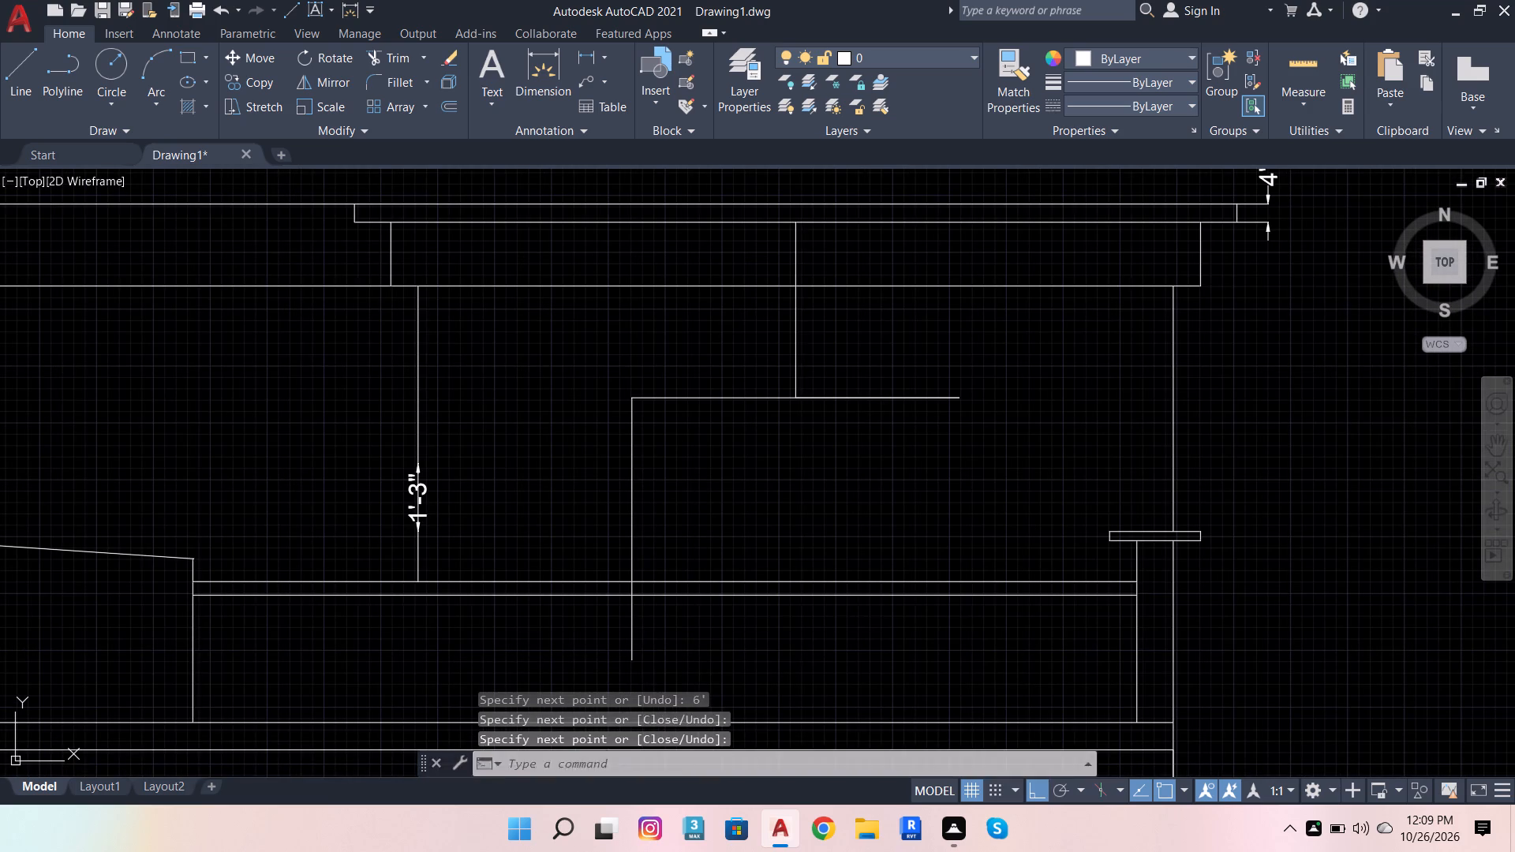
pyautogui.click(959, 403)
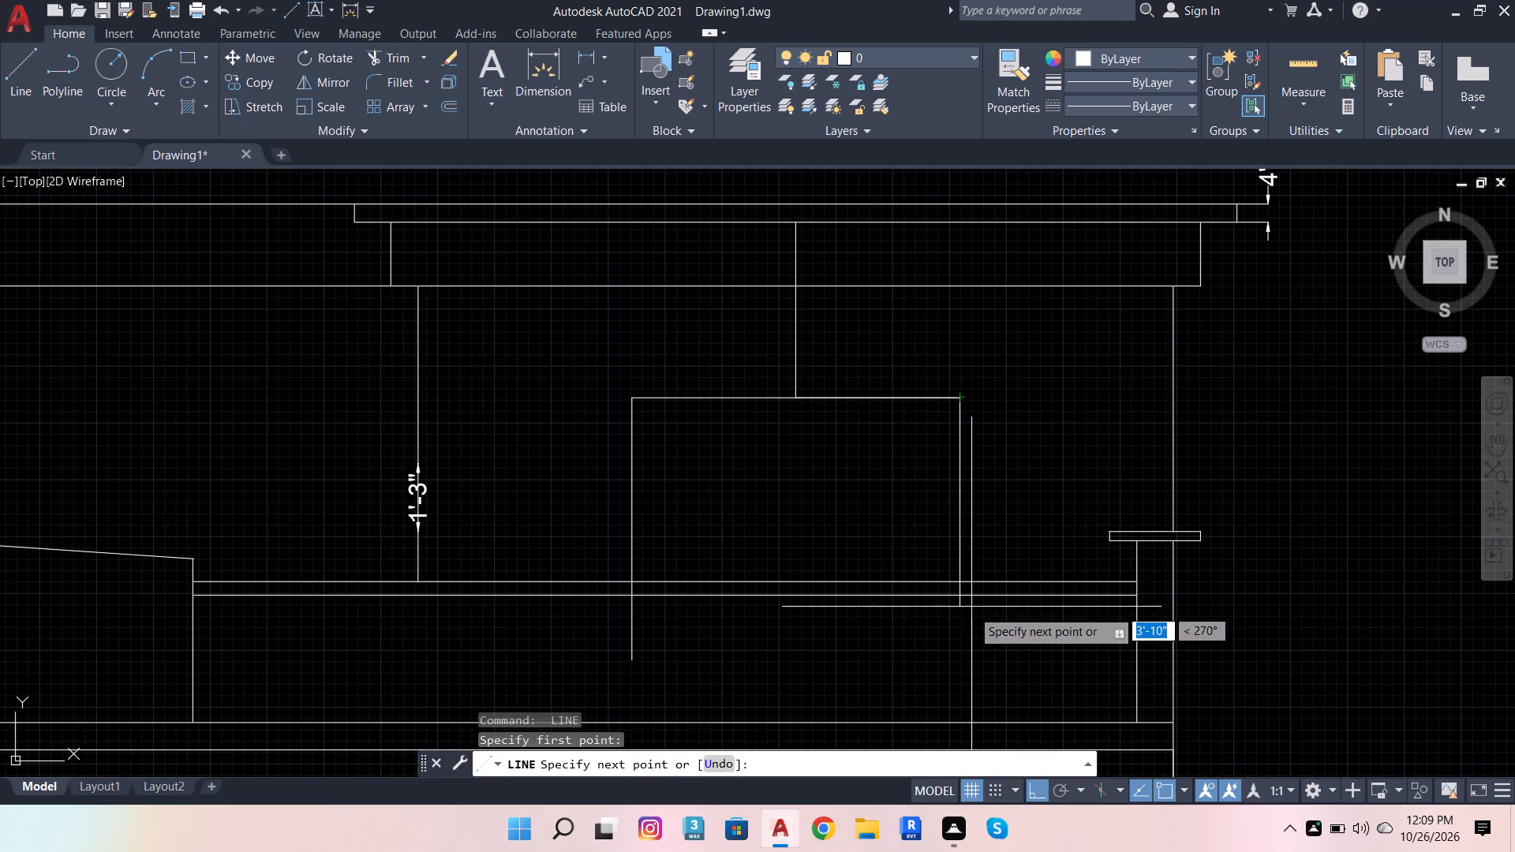
pyautogui.click(951, 650)
pyautogui.press('space')
# Delete the duplicate 3' line that overlaps half of the 6' frame's top line.
pyautogui.click(870, 432)
pyautogui.click(854, 379)
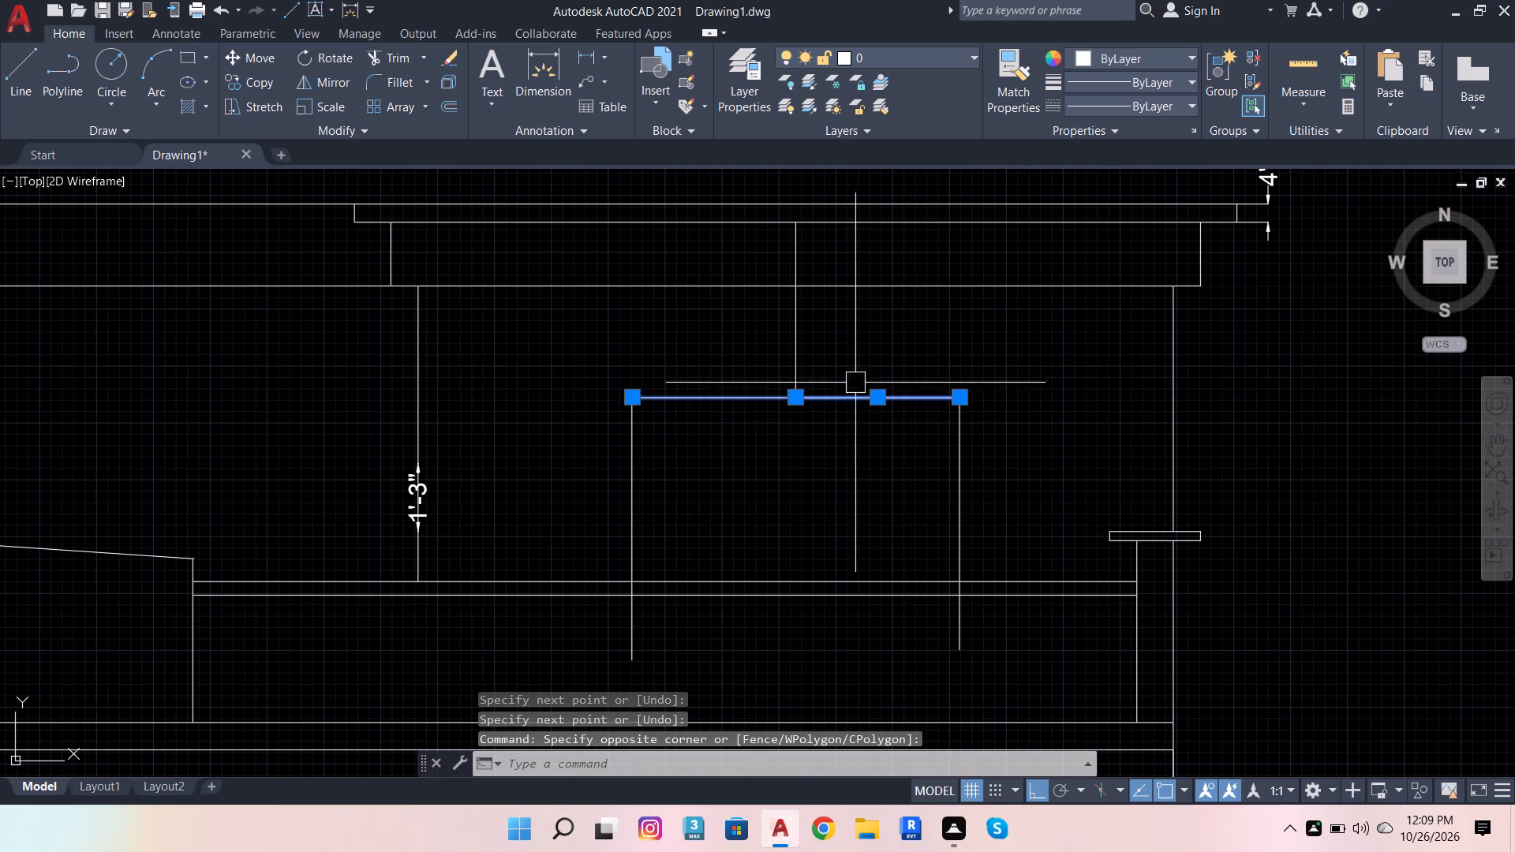
pyautogui.press('Escape')
pyautogui.click(874, 398)
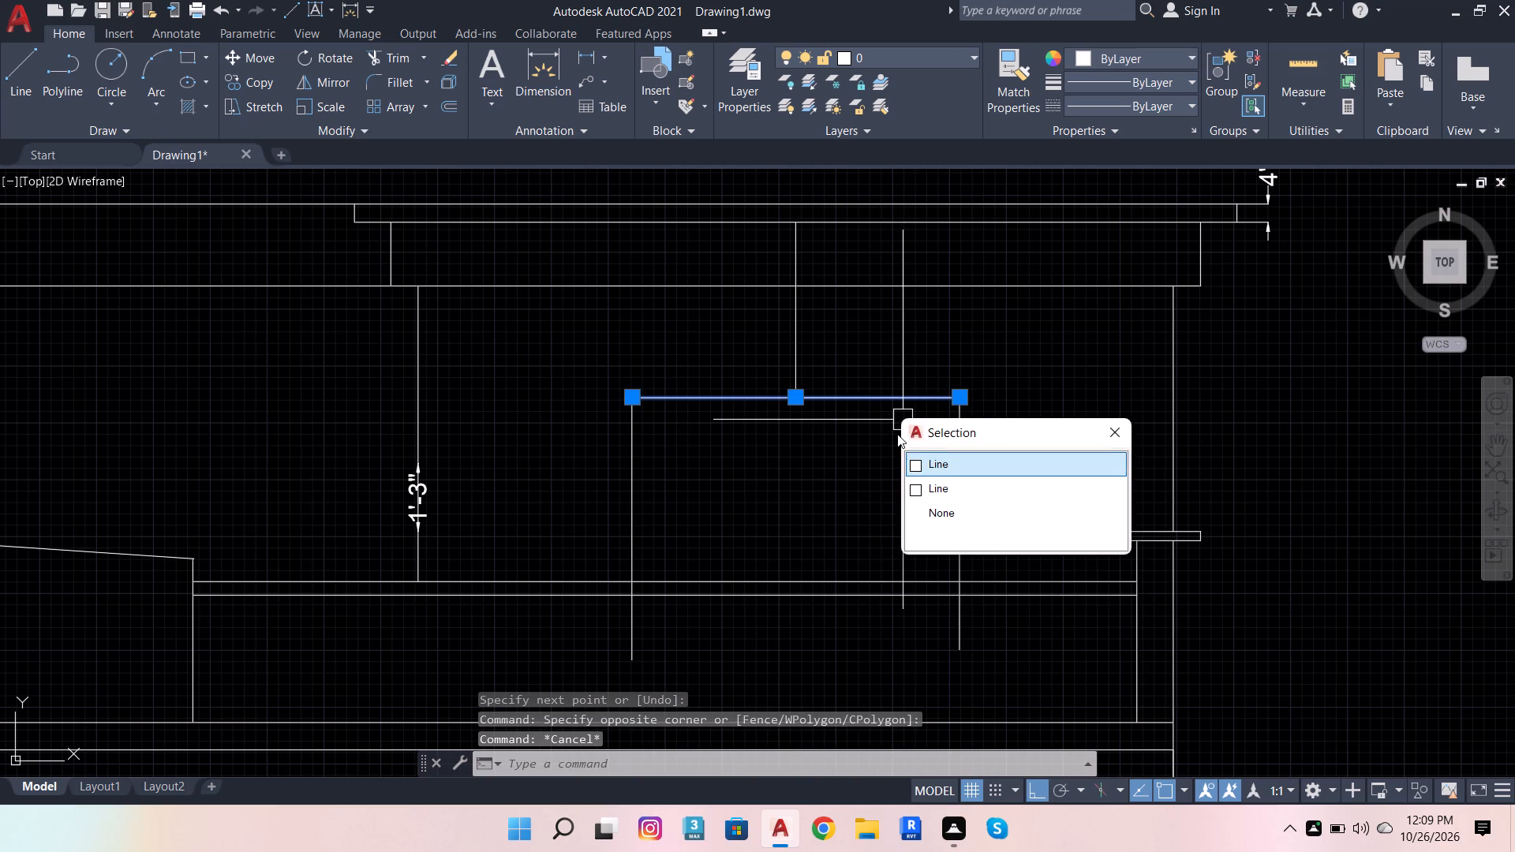
pyautogui.click(944, 486)
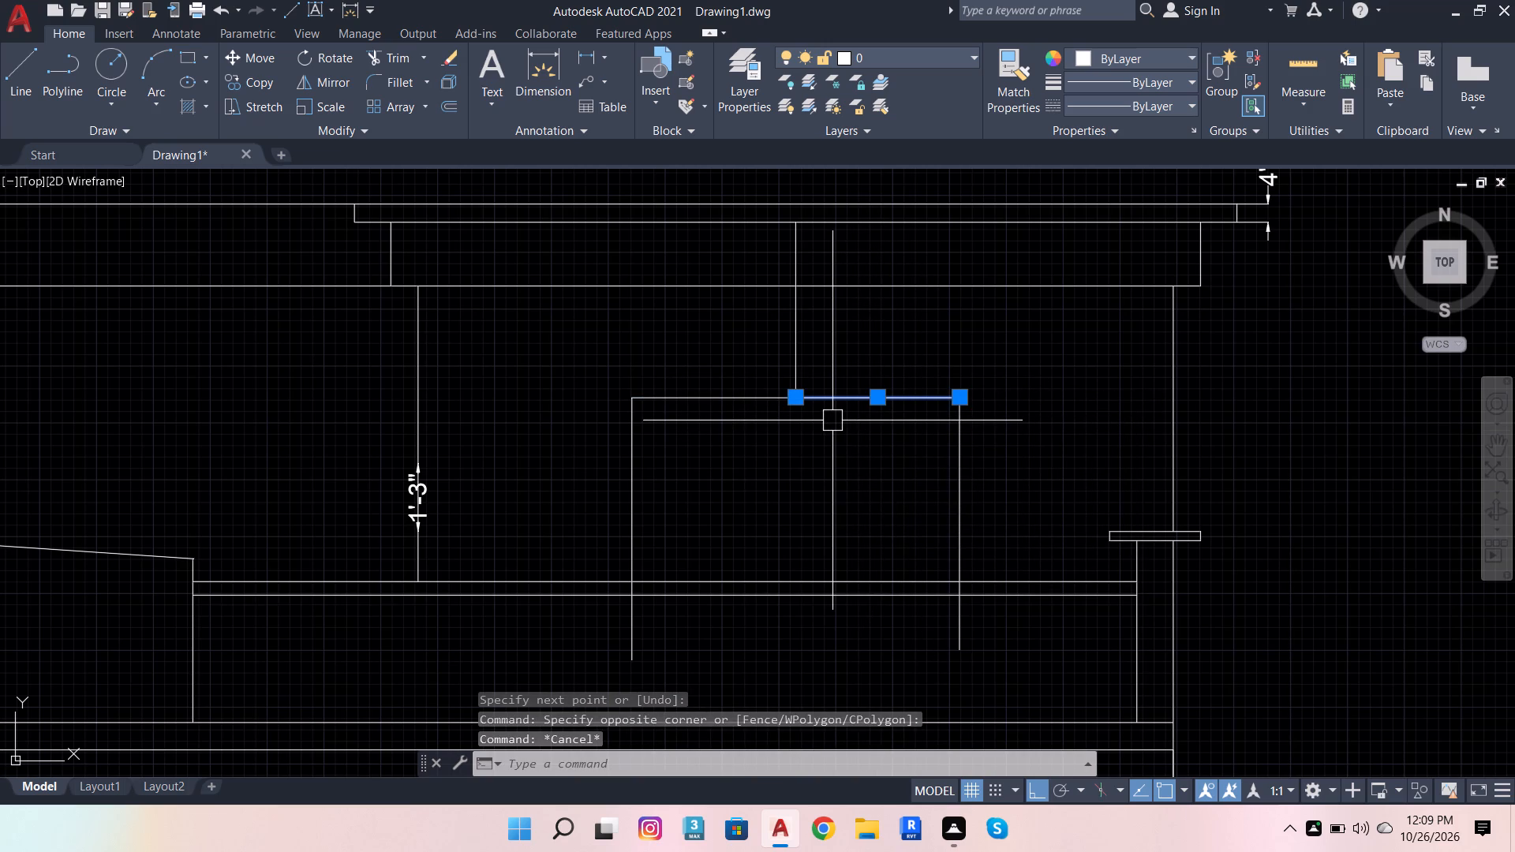
pyautogui.hotkey('shift', 'Delete')
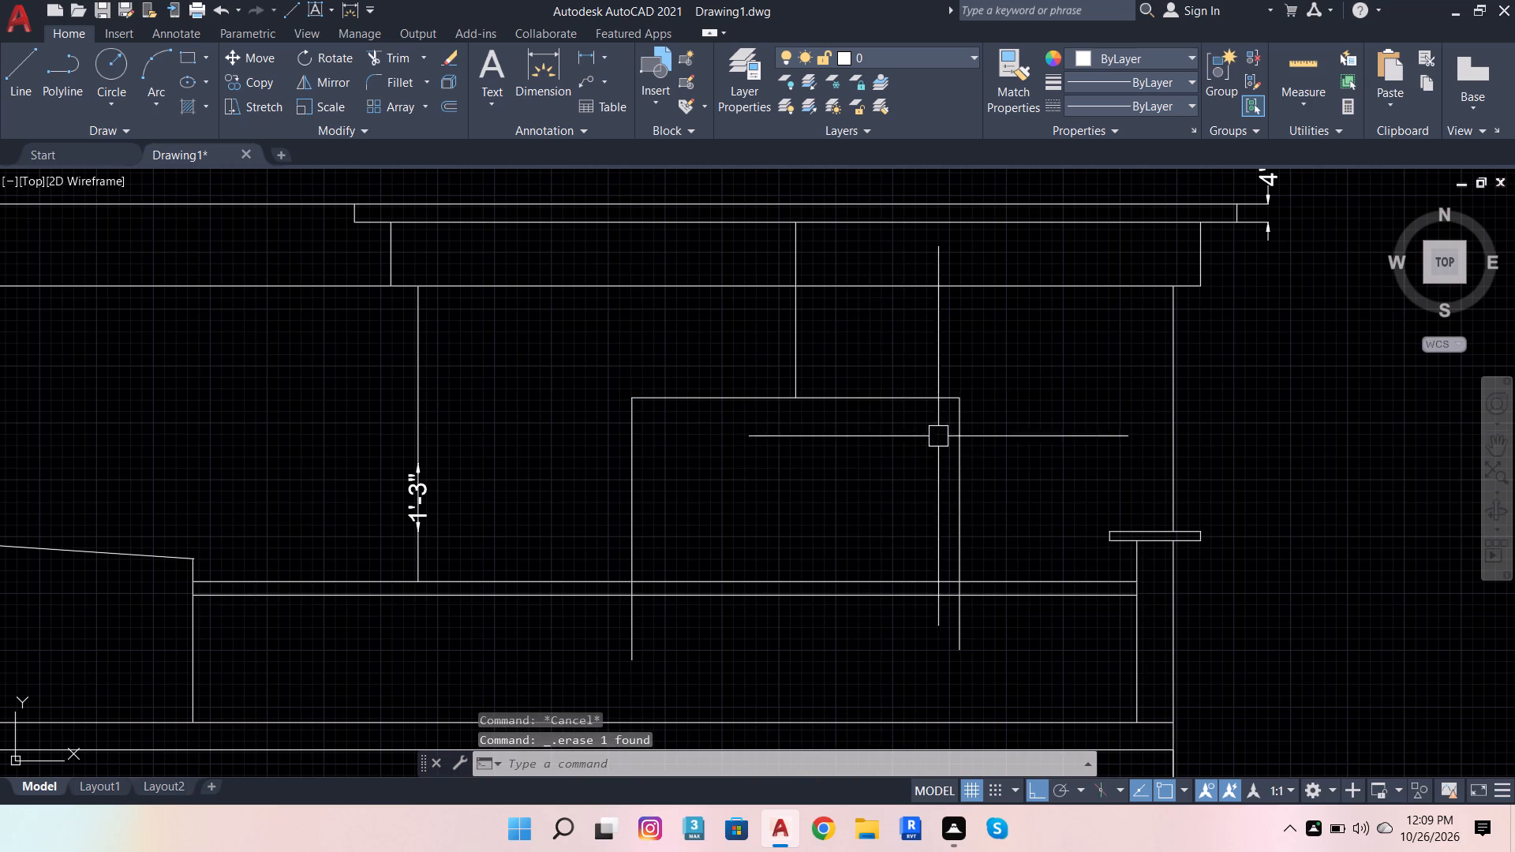
# Trim both vertical sides of the 6' frame so that they end at the top line of the 3" coping.
pyautogui.click(396, 58)
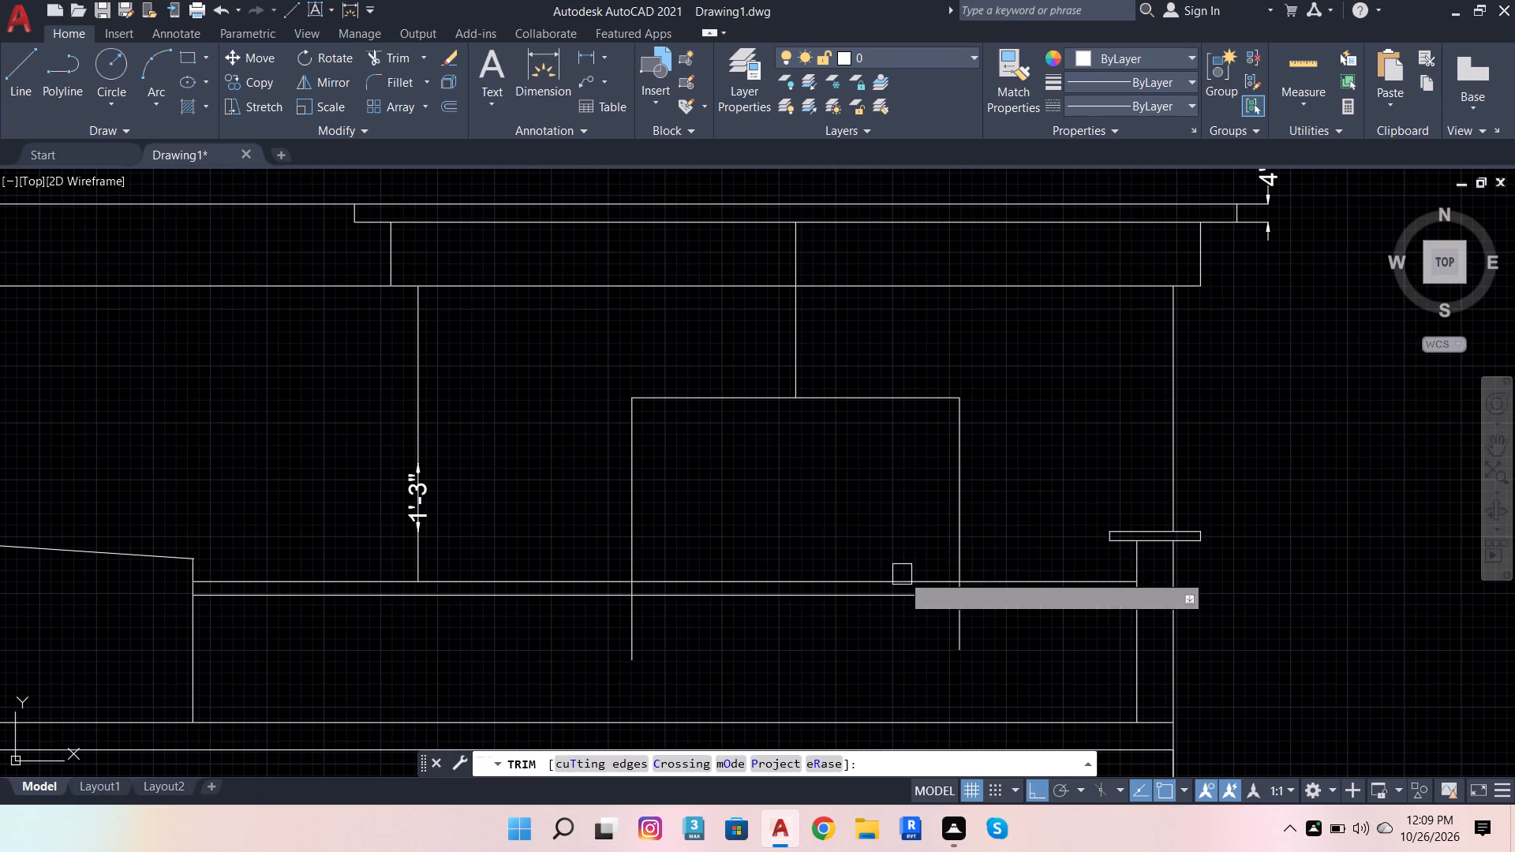
pyautogui.scroll(4, 941, 595)
pyautogui.click(1041, 566)
pyautogui.click(1054, 664)
pyautogui.scroll(-3, 1154, 664)
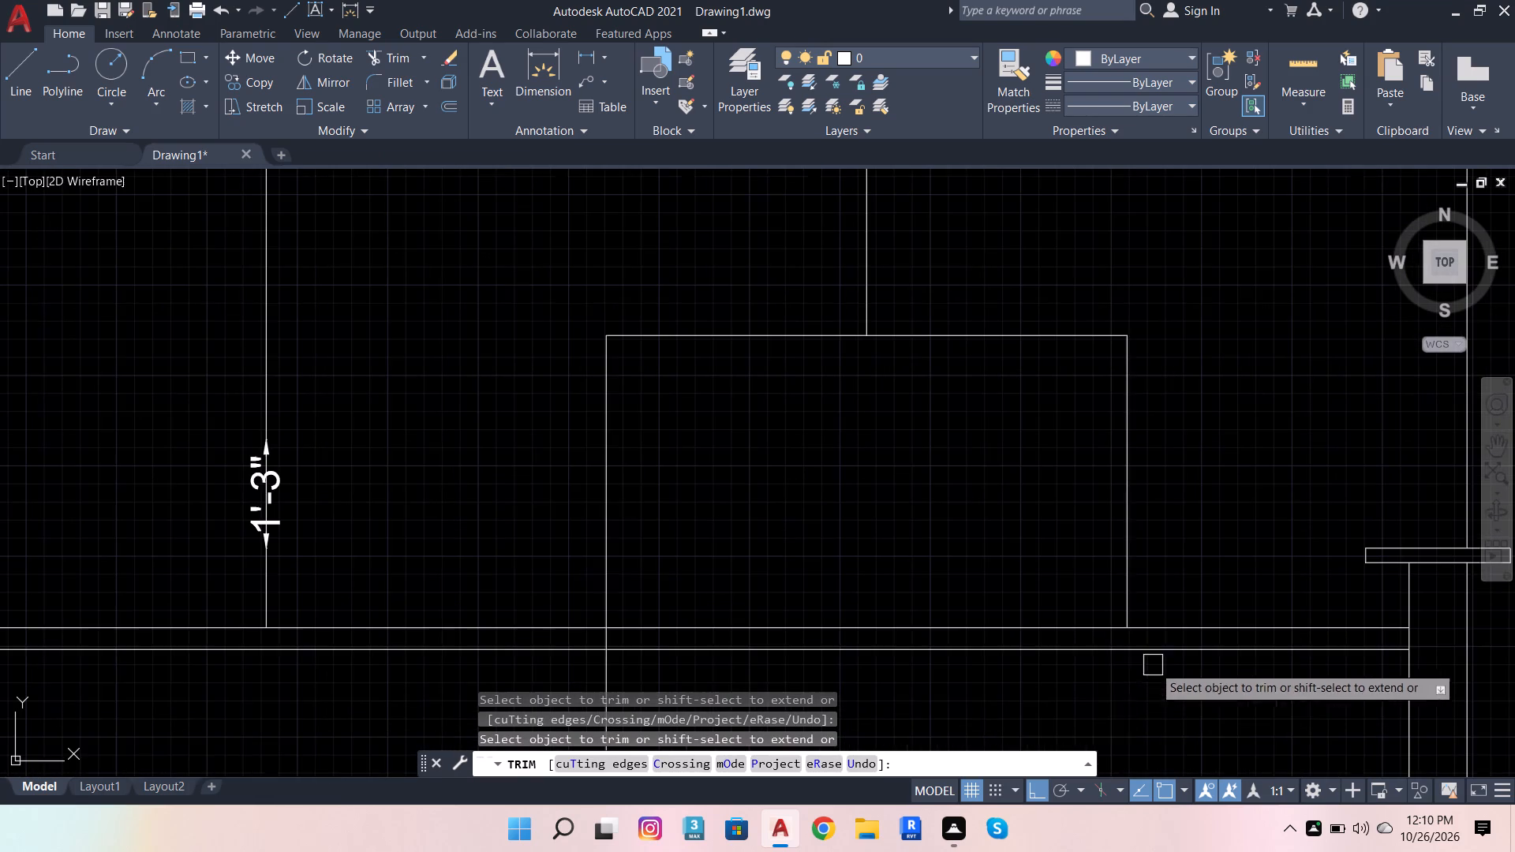
pyautogui.scroll(3, 605, 641)
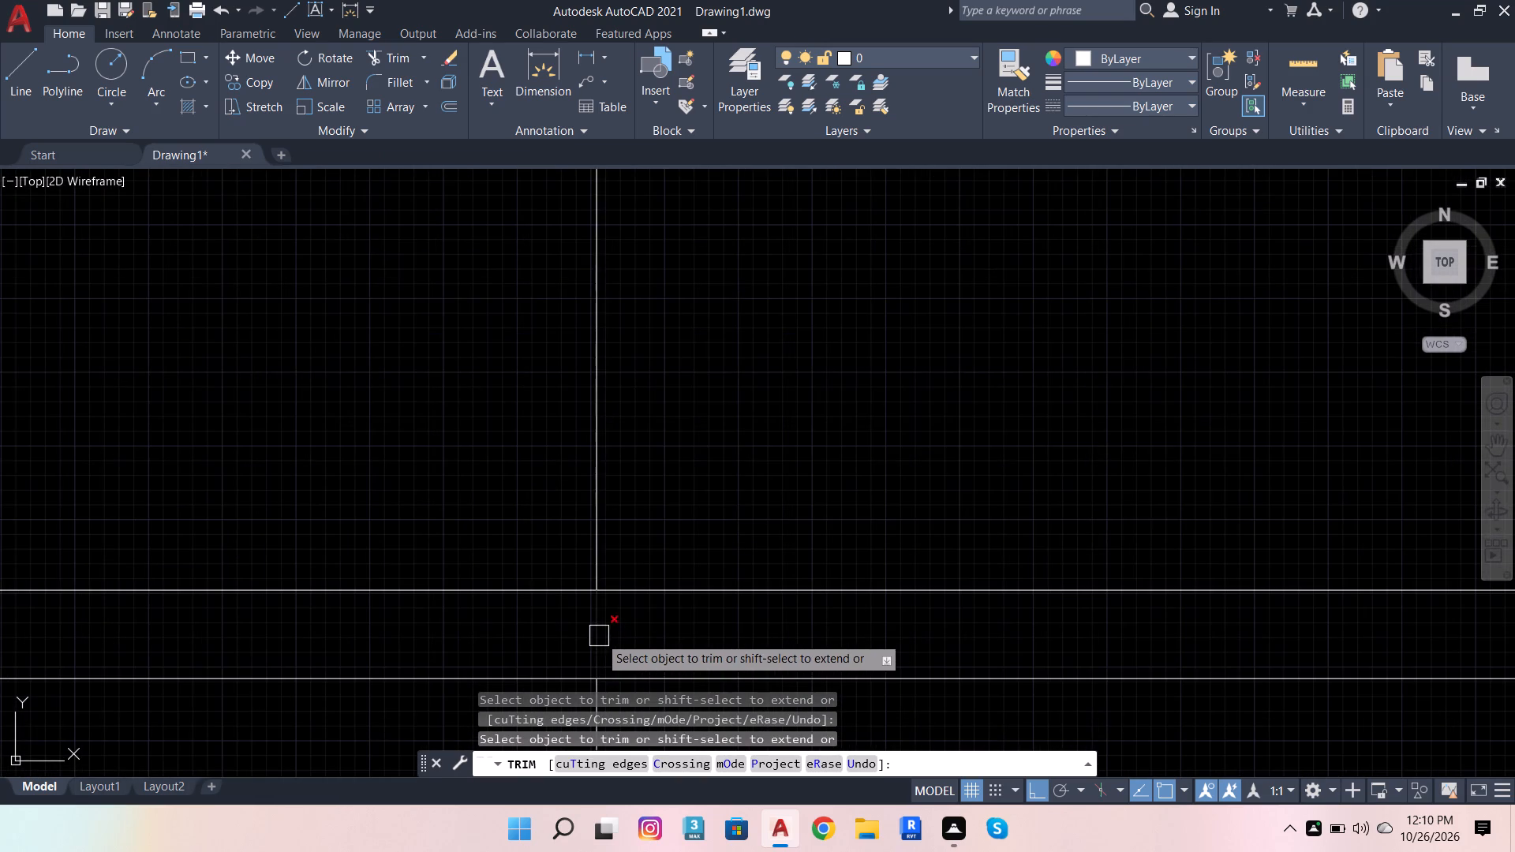
pyautogui.click(599, 636)
pyautogui.scroll(-4, 710, 514)
pyautogui.click(694, 574)
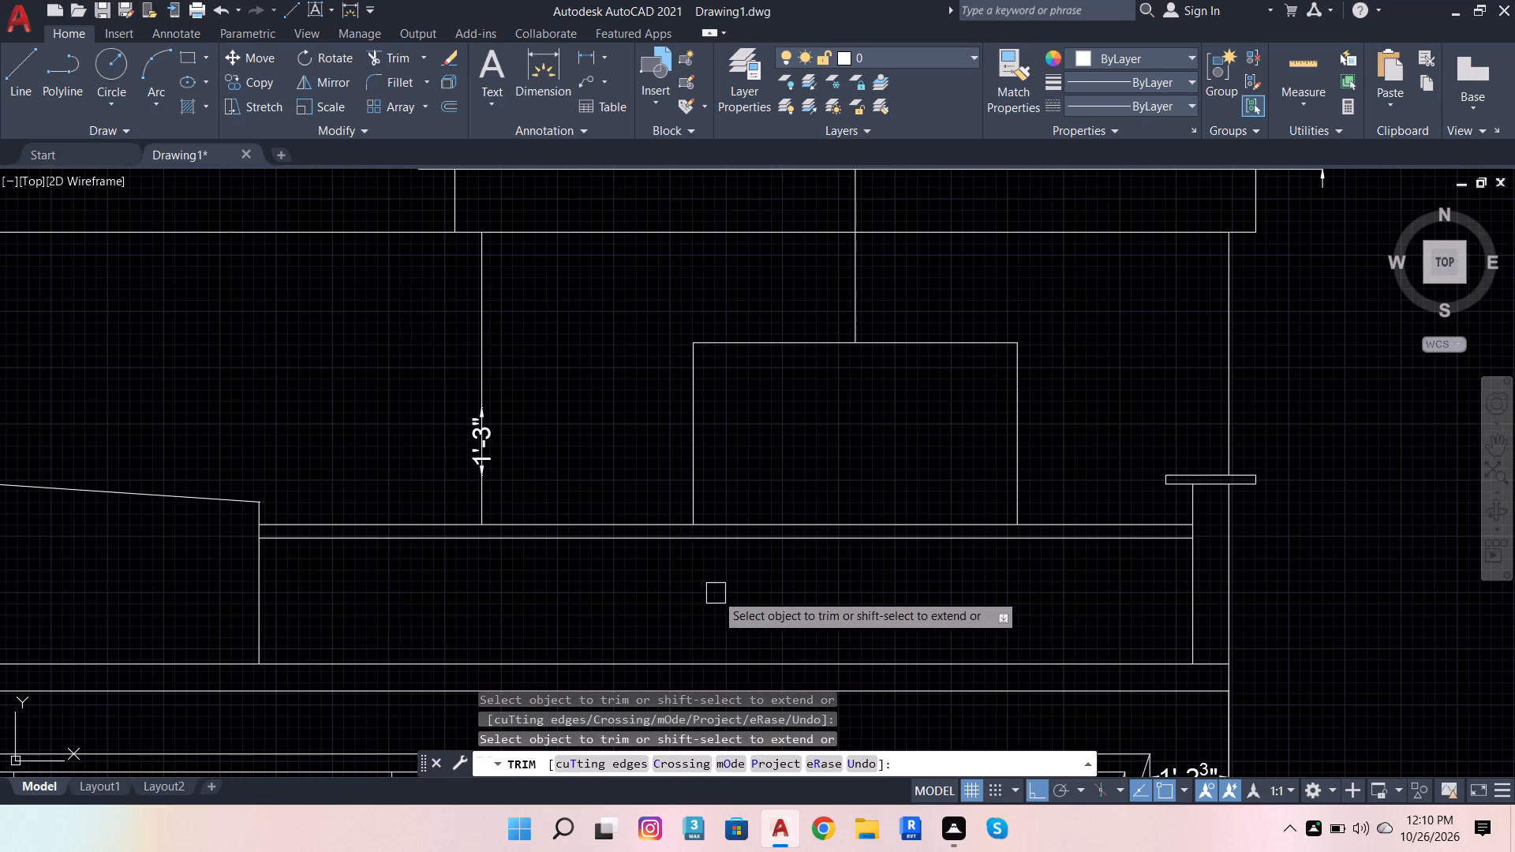
pyautogui.press('Escape')
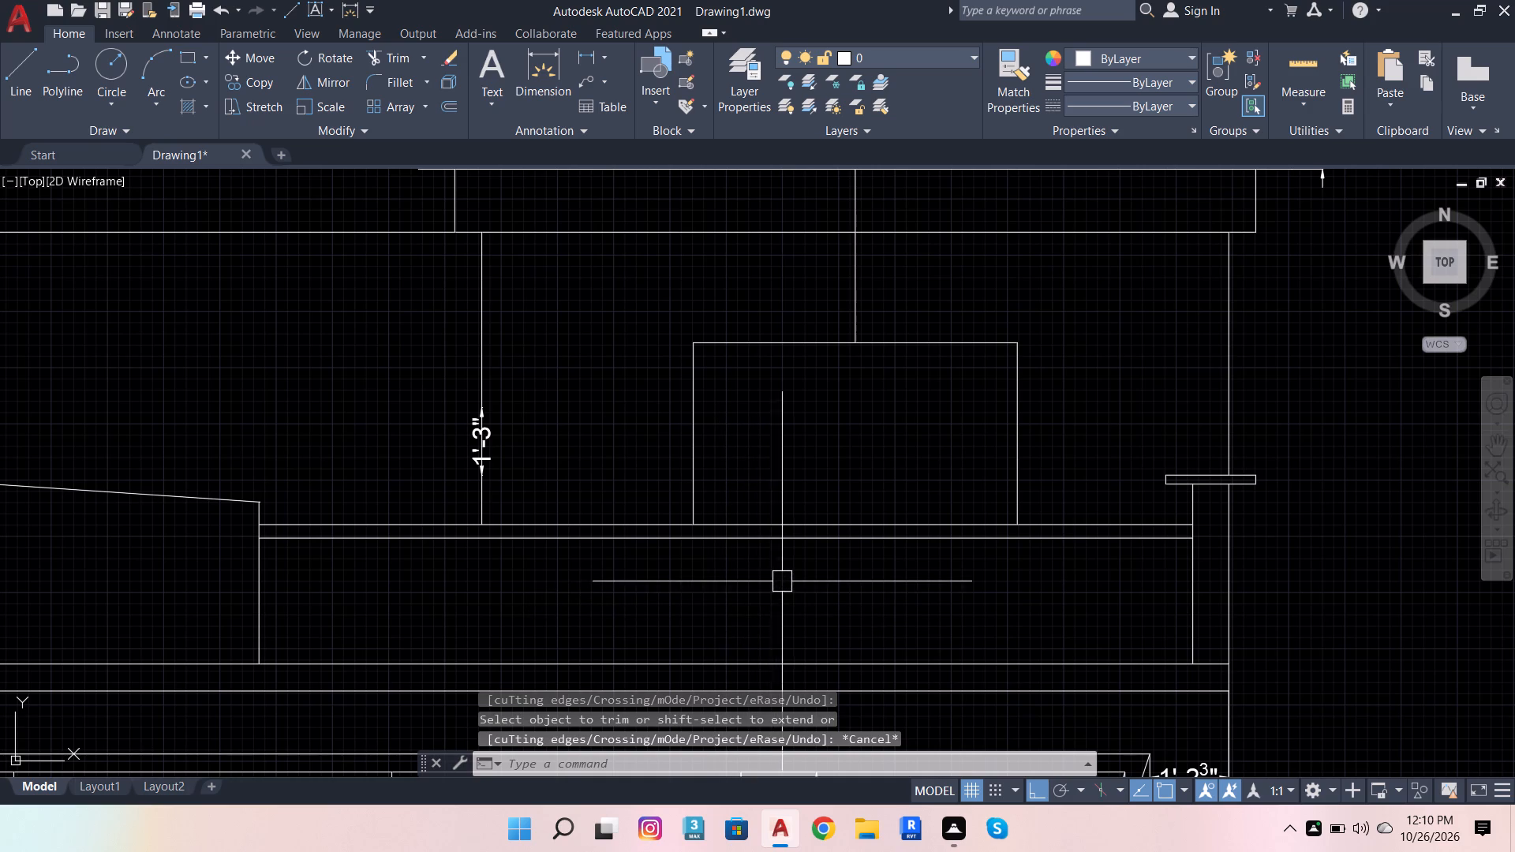
# Delete the vertical guide line running from the 4" top slab down to the middle of the frame's top line.
pyautogui.click(928, 291)
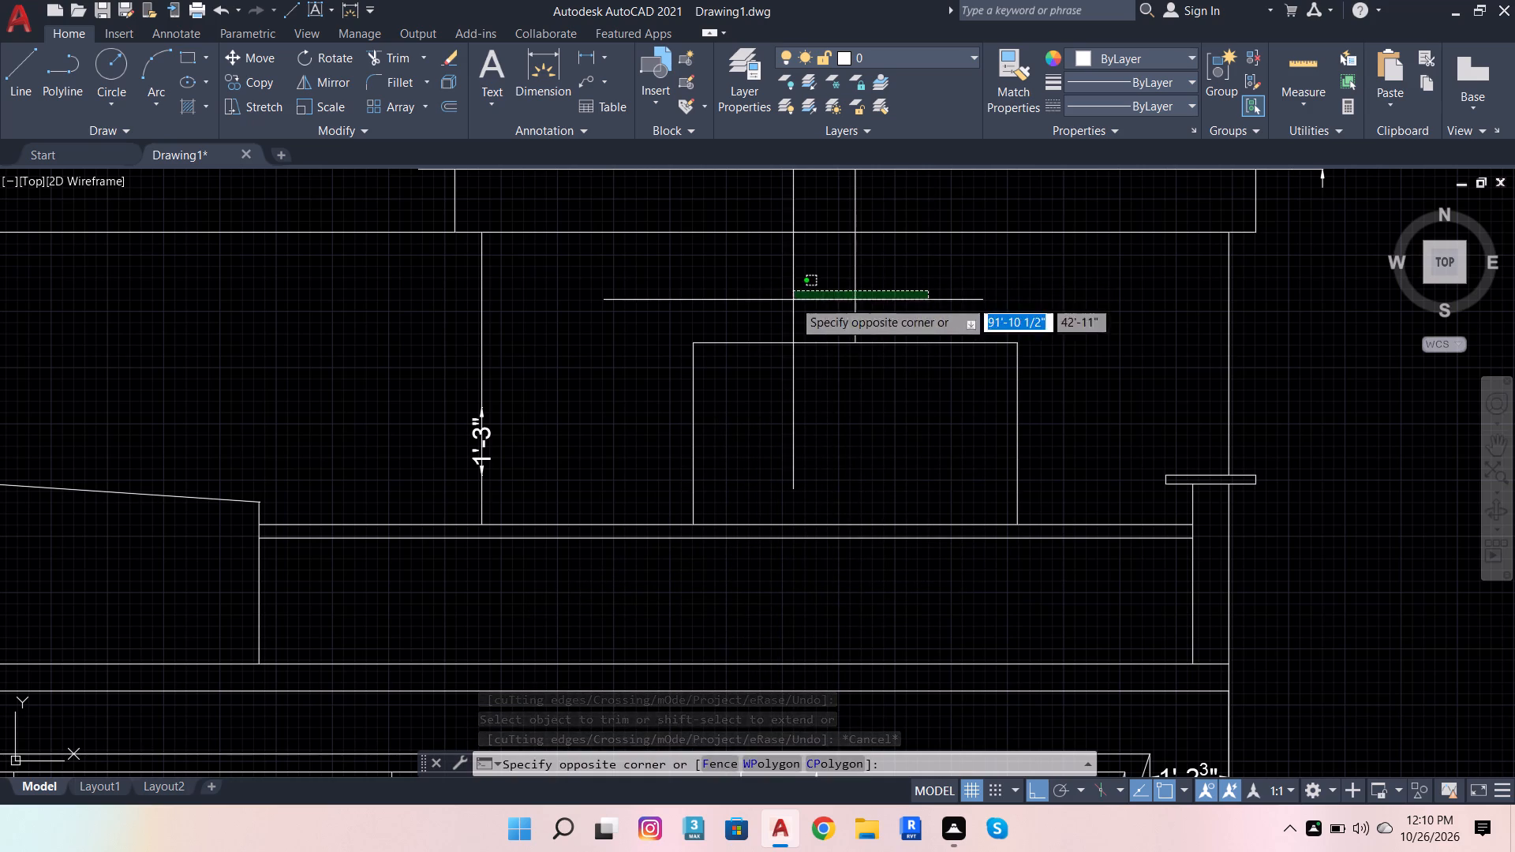
pyautogui.click(792, 300)
pyautogui.scroll(-4, 1139, 391)
pyautogui.scroll(2, 1154, 394)
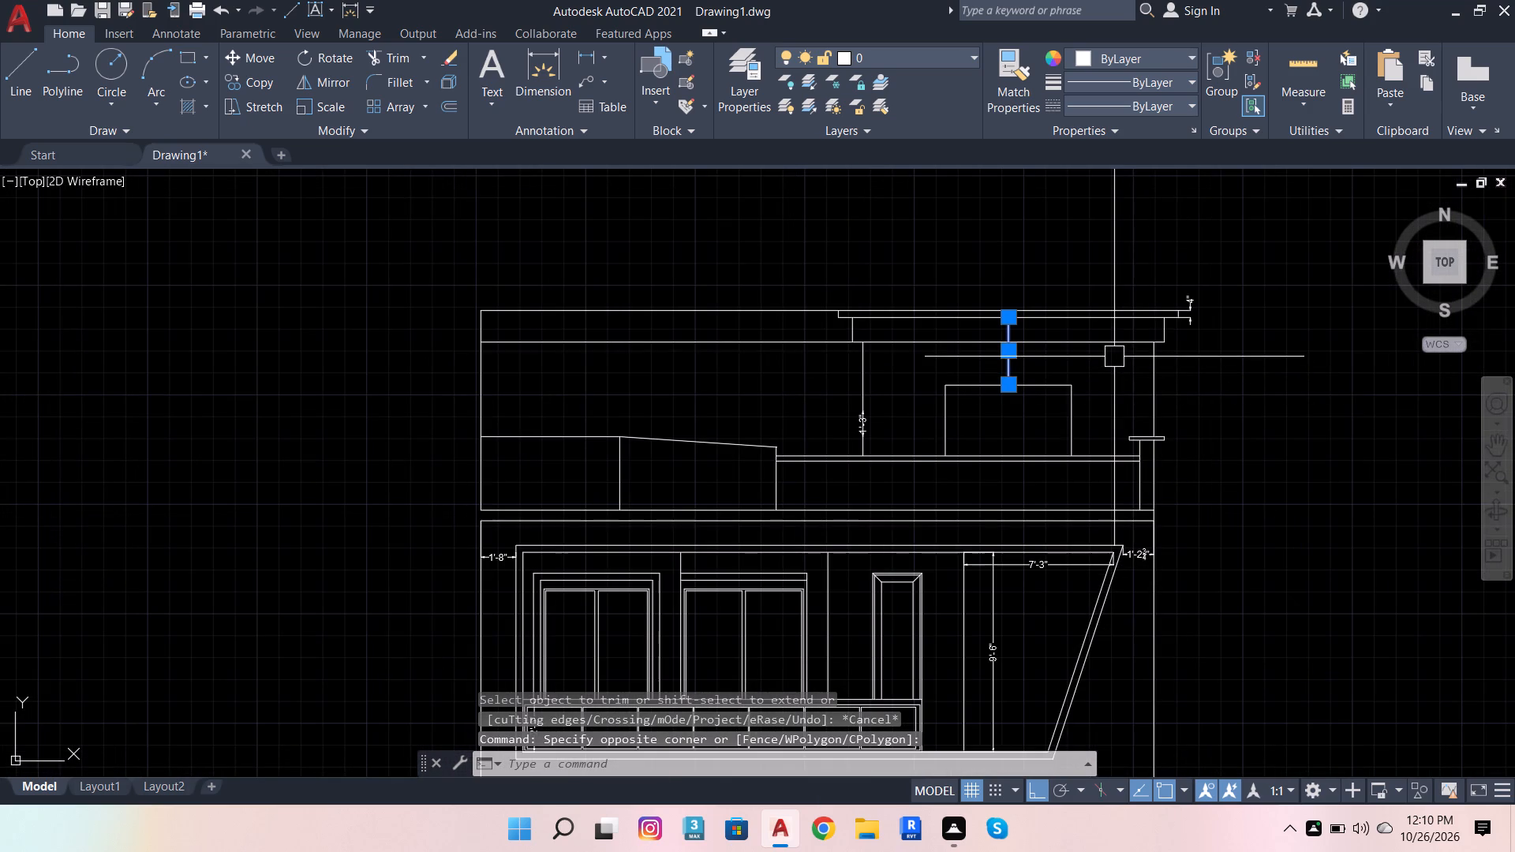
pyautogui.hotkey('shift', 'Delete')
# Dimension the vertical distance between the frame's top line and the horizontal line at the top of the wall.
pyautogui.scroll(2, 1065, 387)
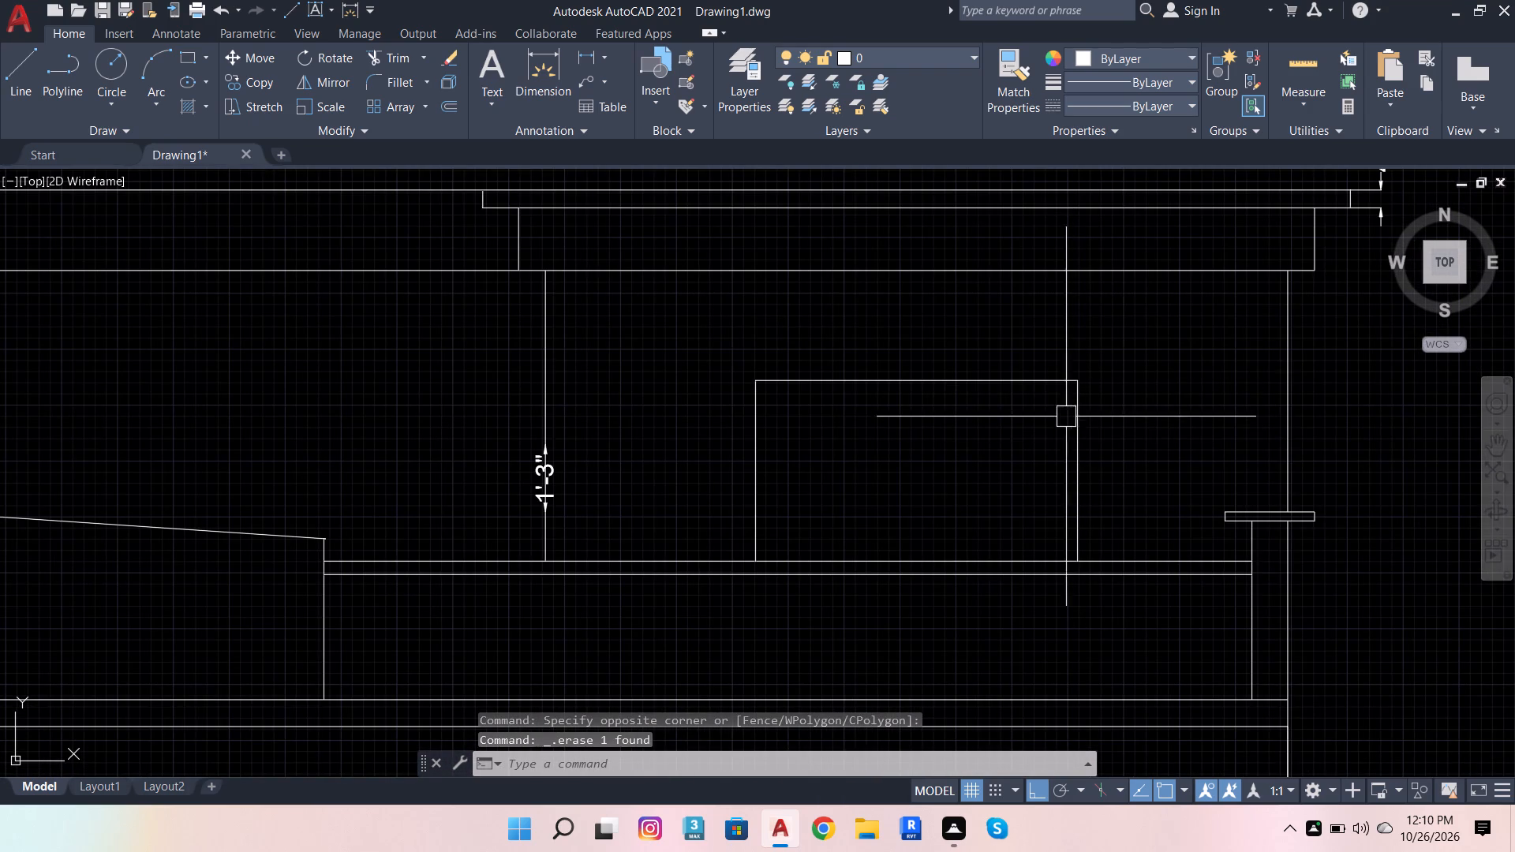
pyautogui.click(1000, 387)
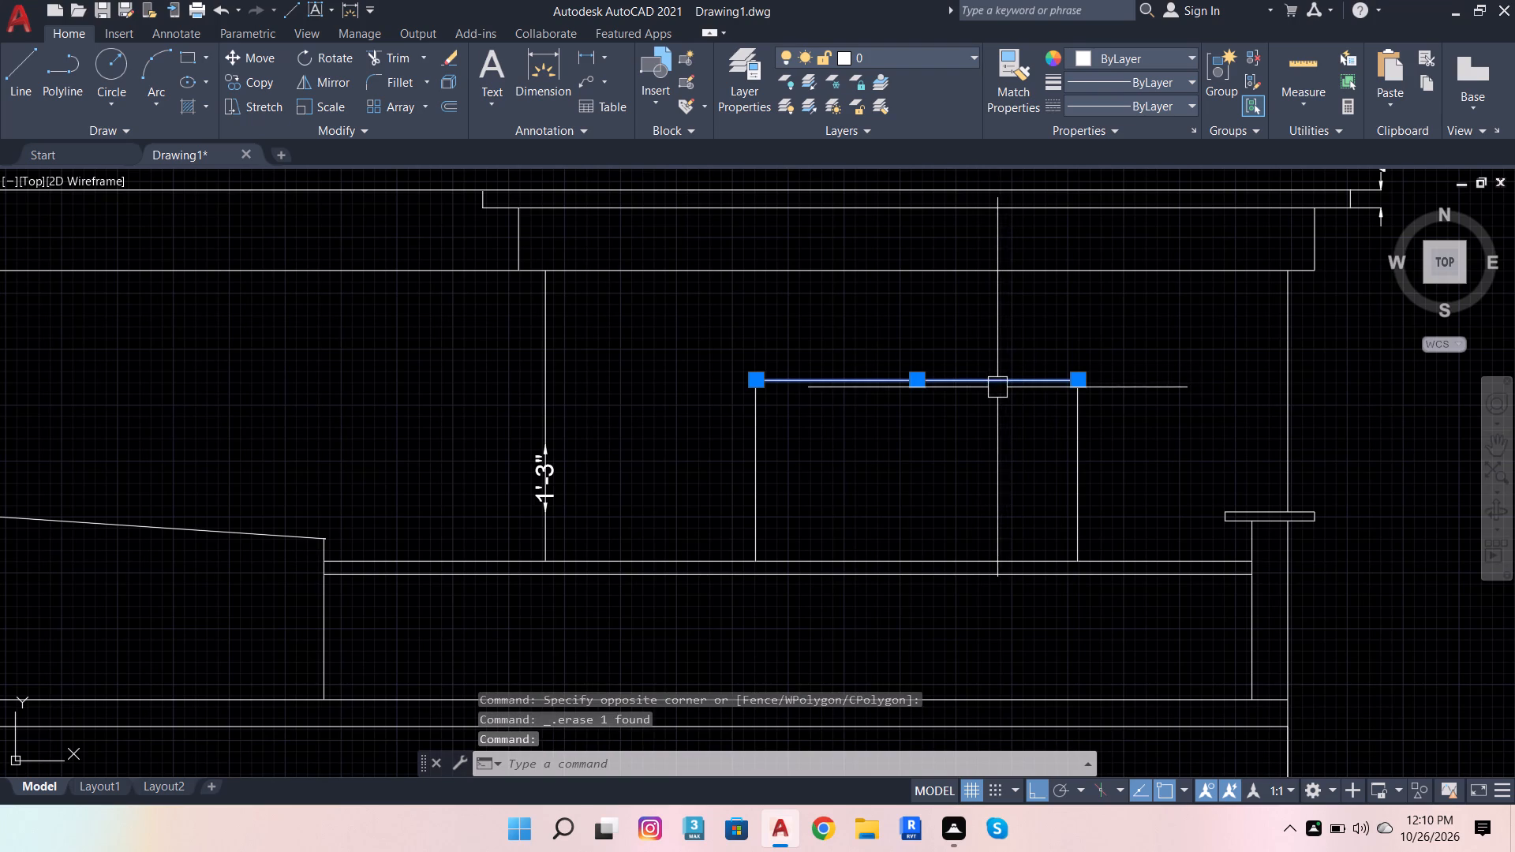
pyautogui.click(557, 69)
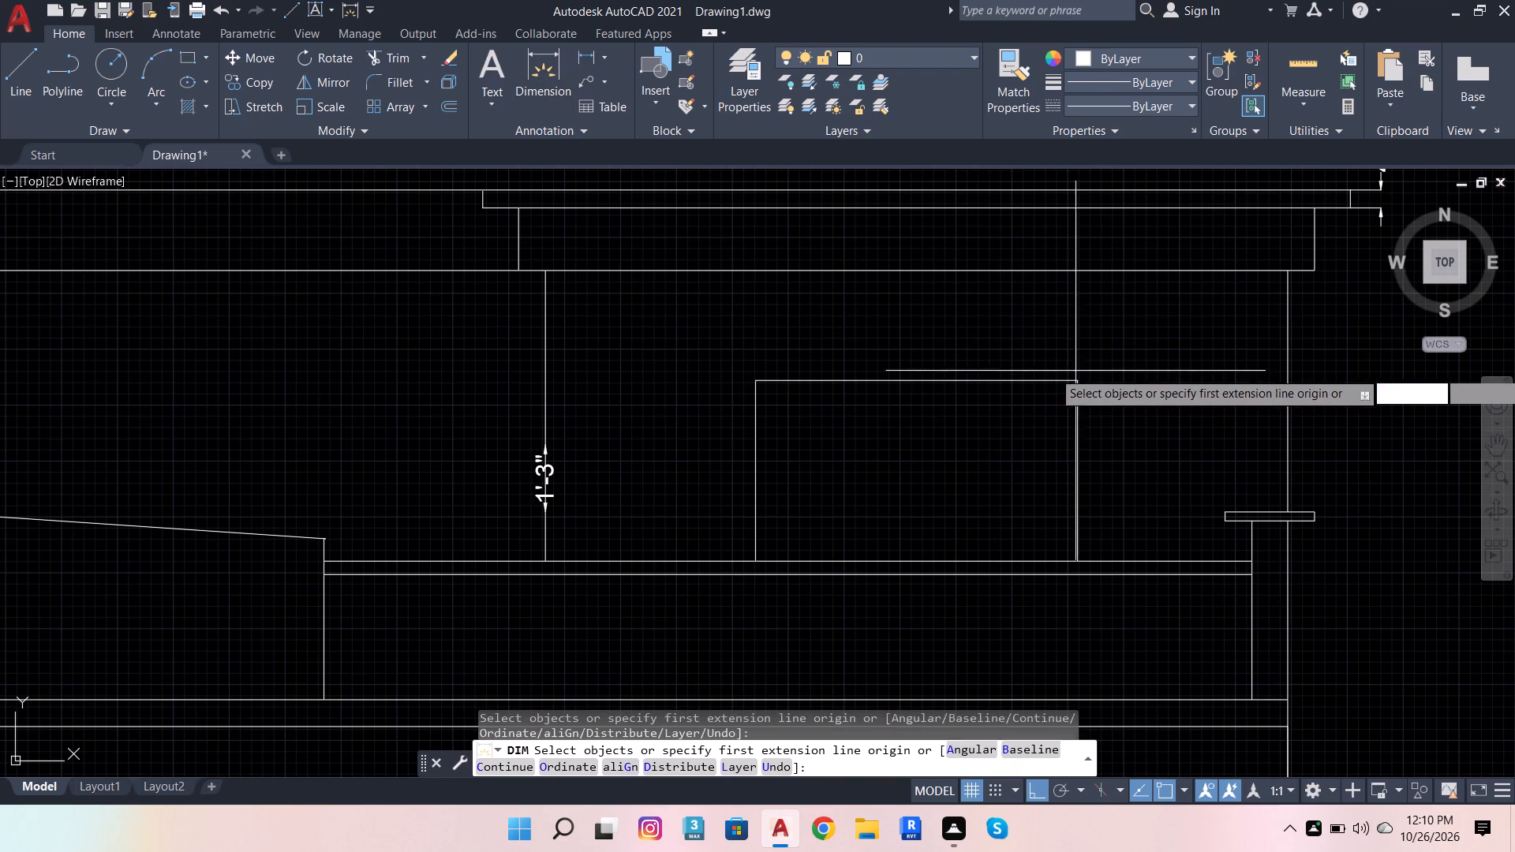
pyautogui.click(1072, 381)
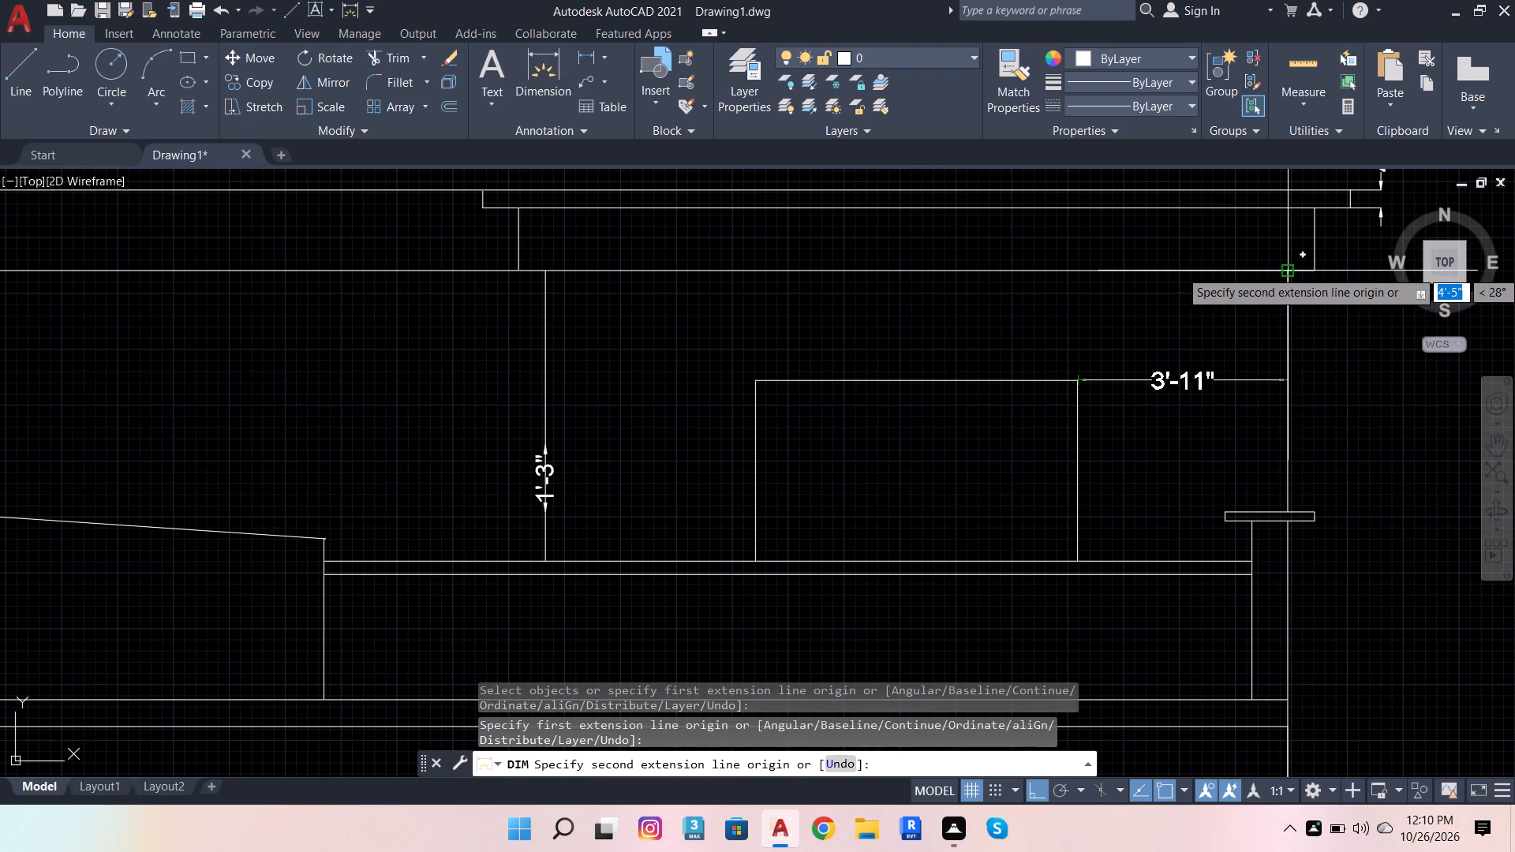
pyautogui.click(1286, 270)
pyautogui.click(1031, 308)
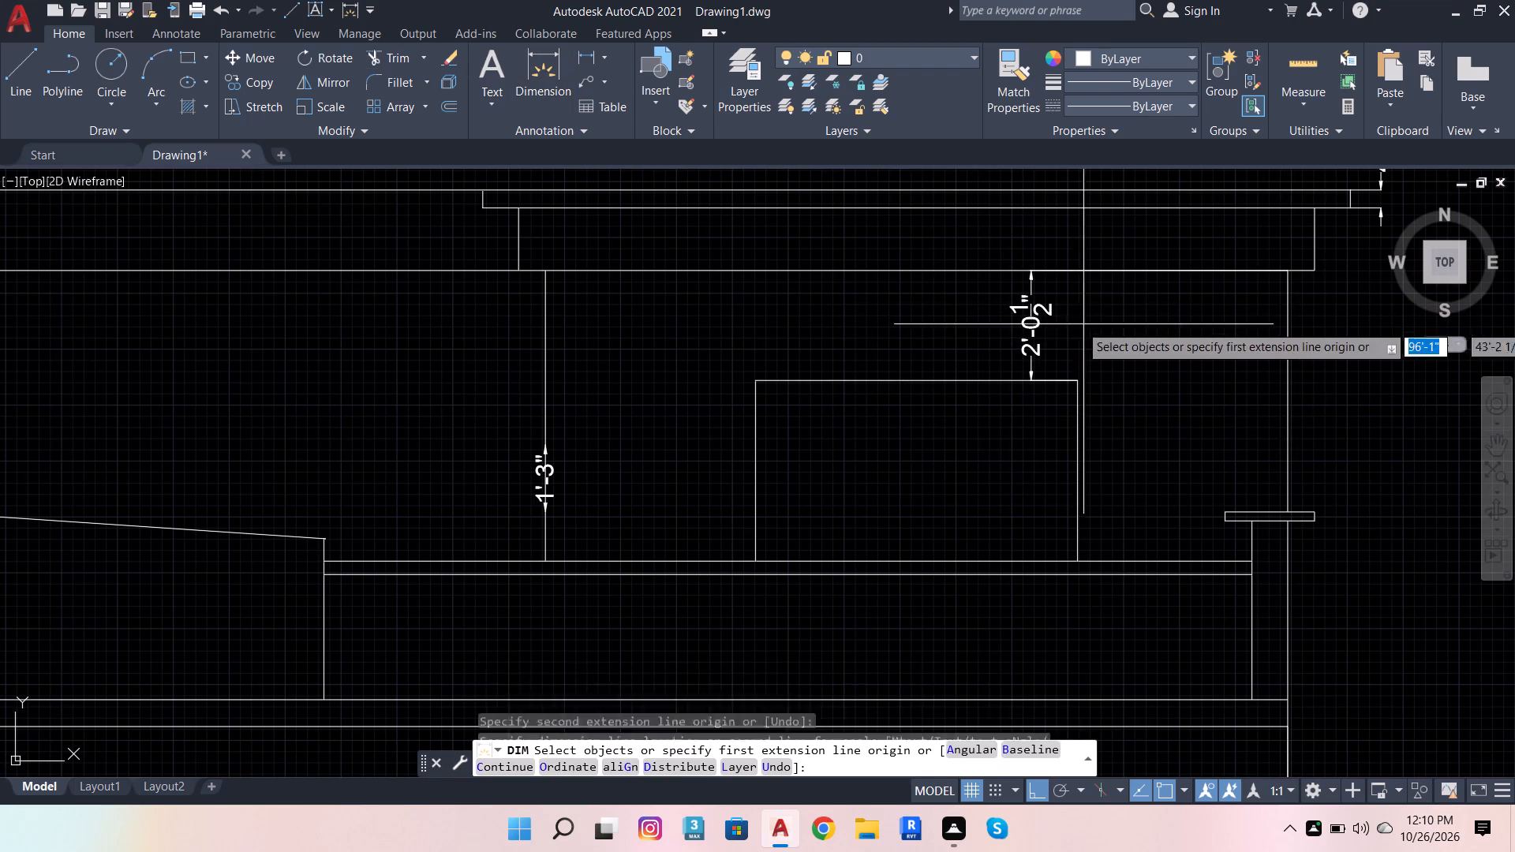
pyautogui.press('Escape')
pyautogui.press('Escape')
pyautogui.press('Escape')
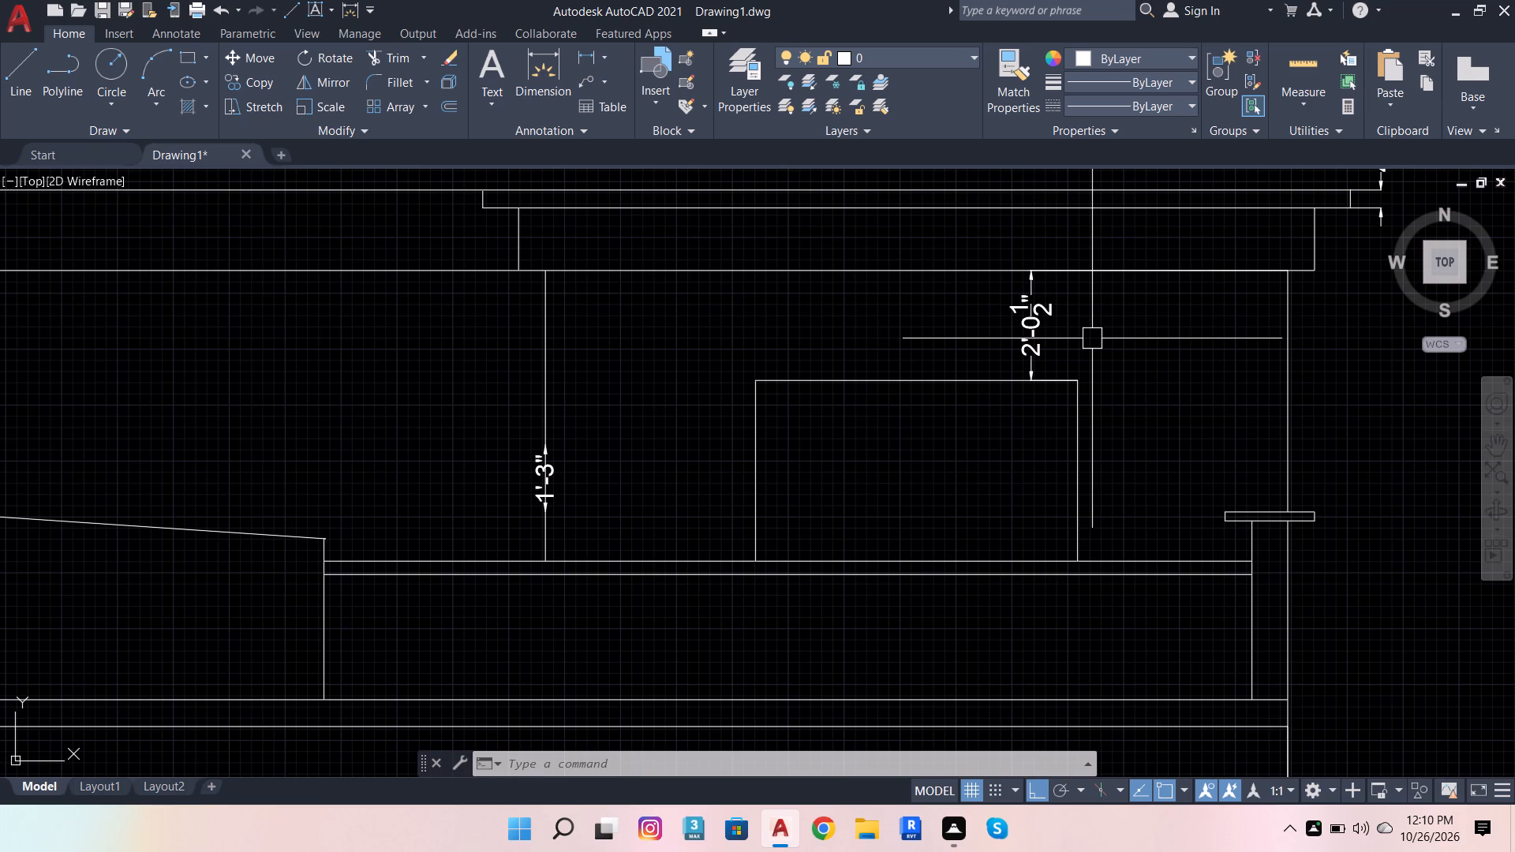
# Offset the frame's top line upward by 8.6".
pyautogui.click(989, 380)
pyautogui.click(442, 109)
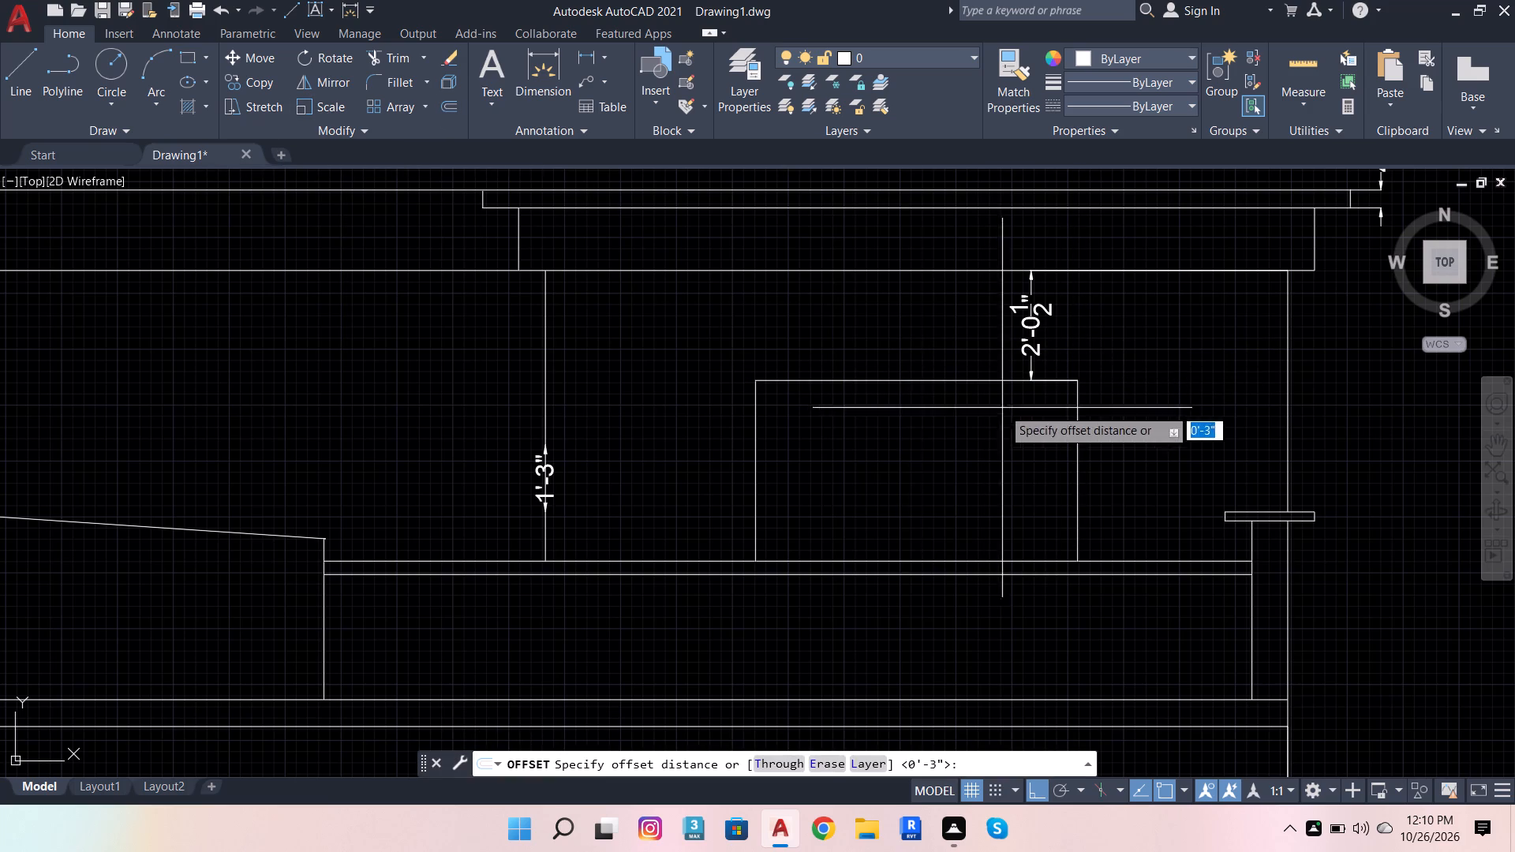
pyautogui.click(1082, 378)
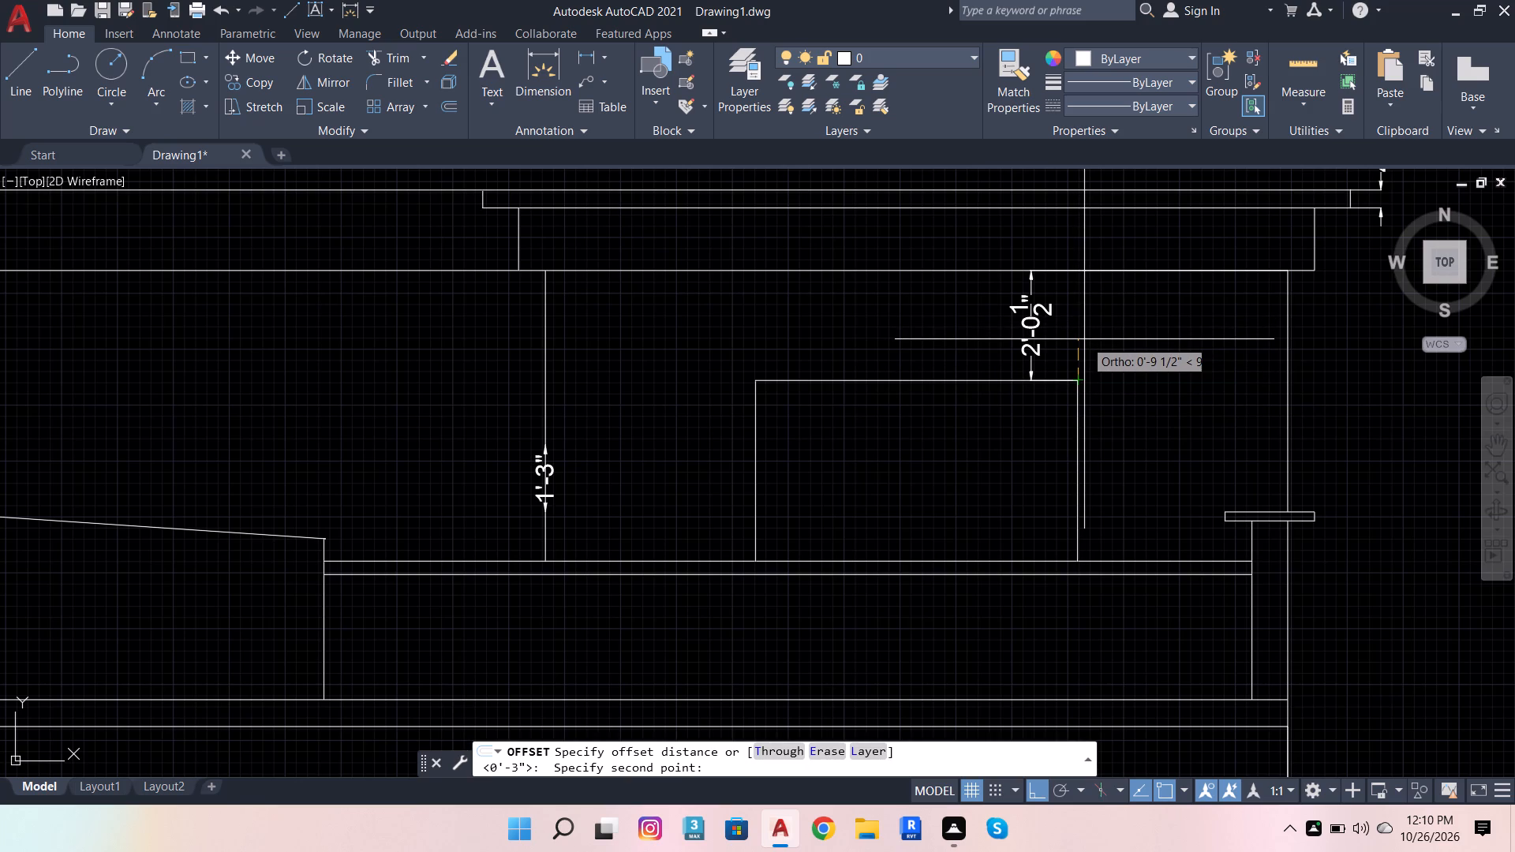
pyautogui.write('8.6')
pyautogui.press('Return')
pyautogui.click(1084, 339)
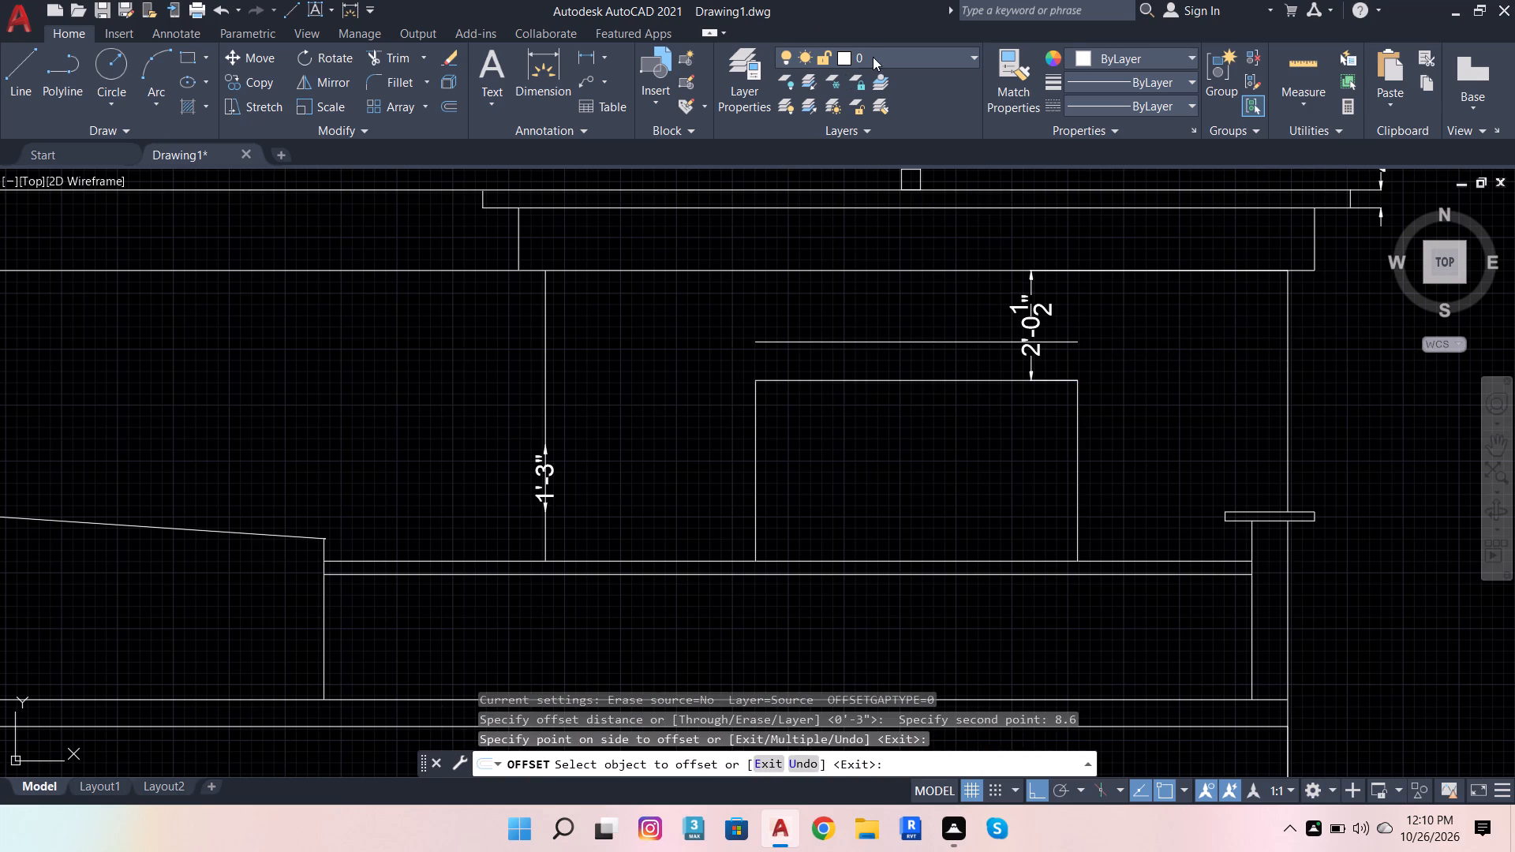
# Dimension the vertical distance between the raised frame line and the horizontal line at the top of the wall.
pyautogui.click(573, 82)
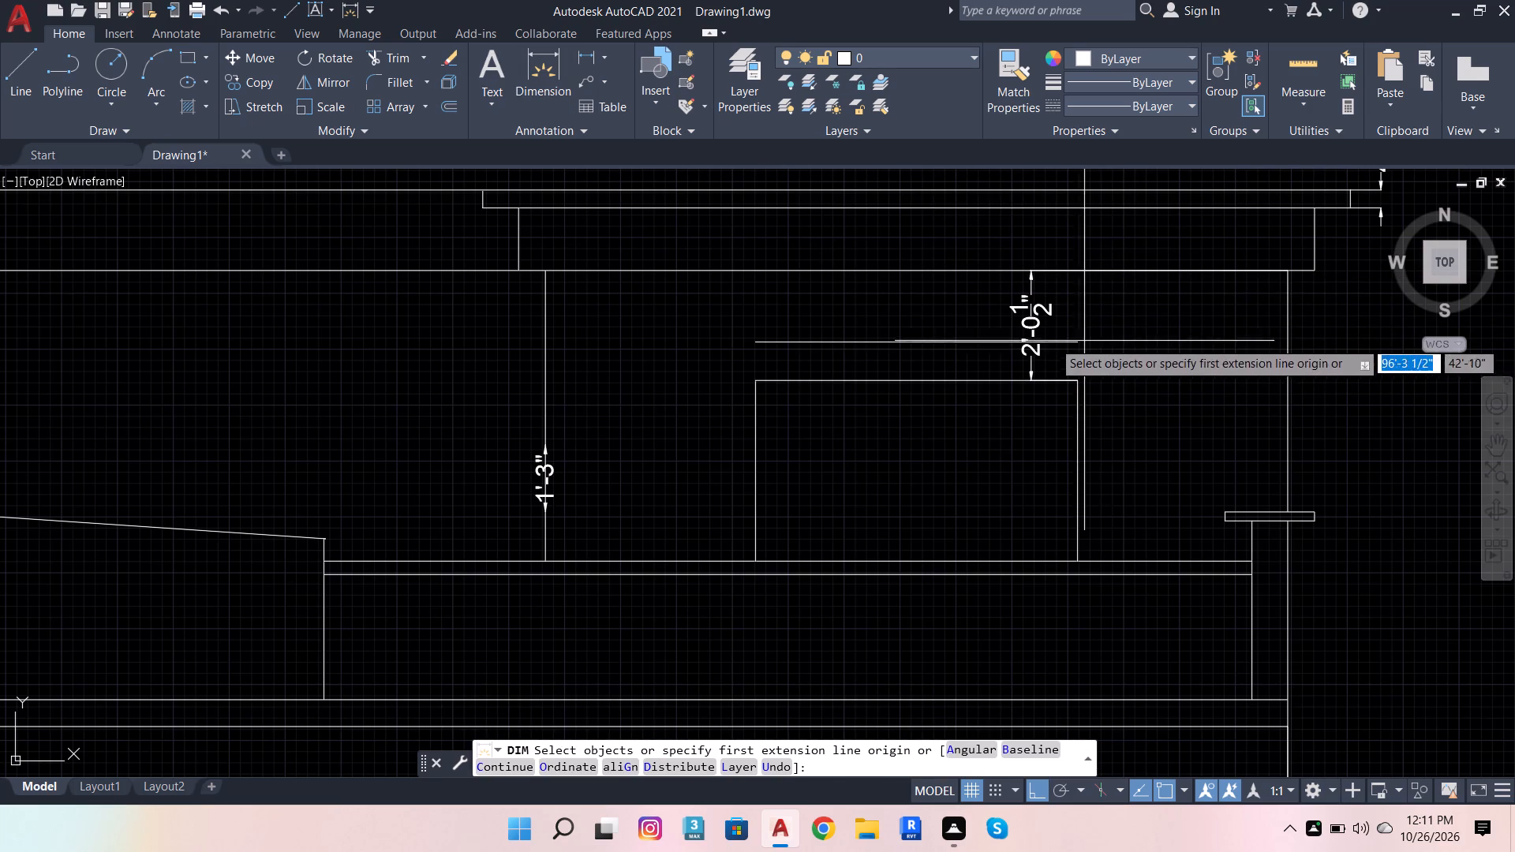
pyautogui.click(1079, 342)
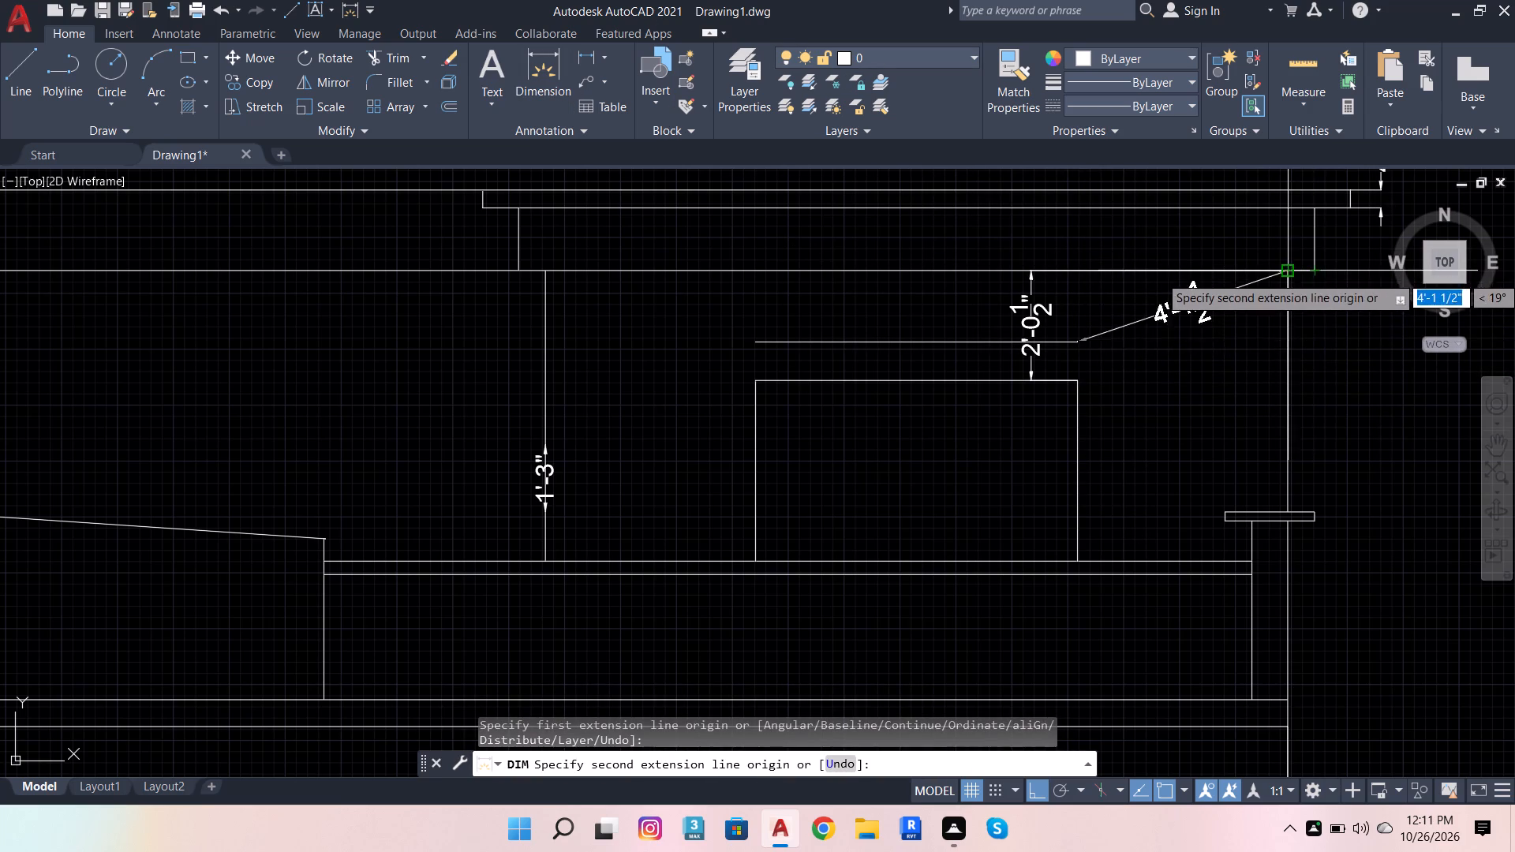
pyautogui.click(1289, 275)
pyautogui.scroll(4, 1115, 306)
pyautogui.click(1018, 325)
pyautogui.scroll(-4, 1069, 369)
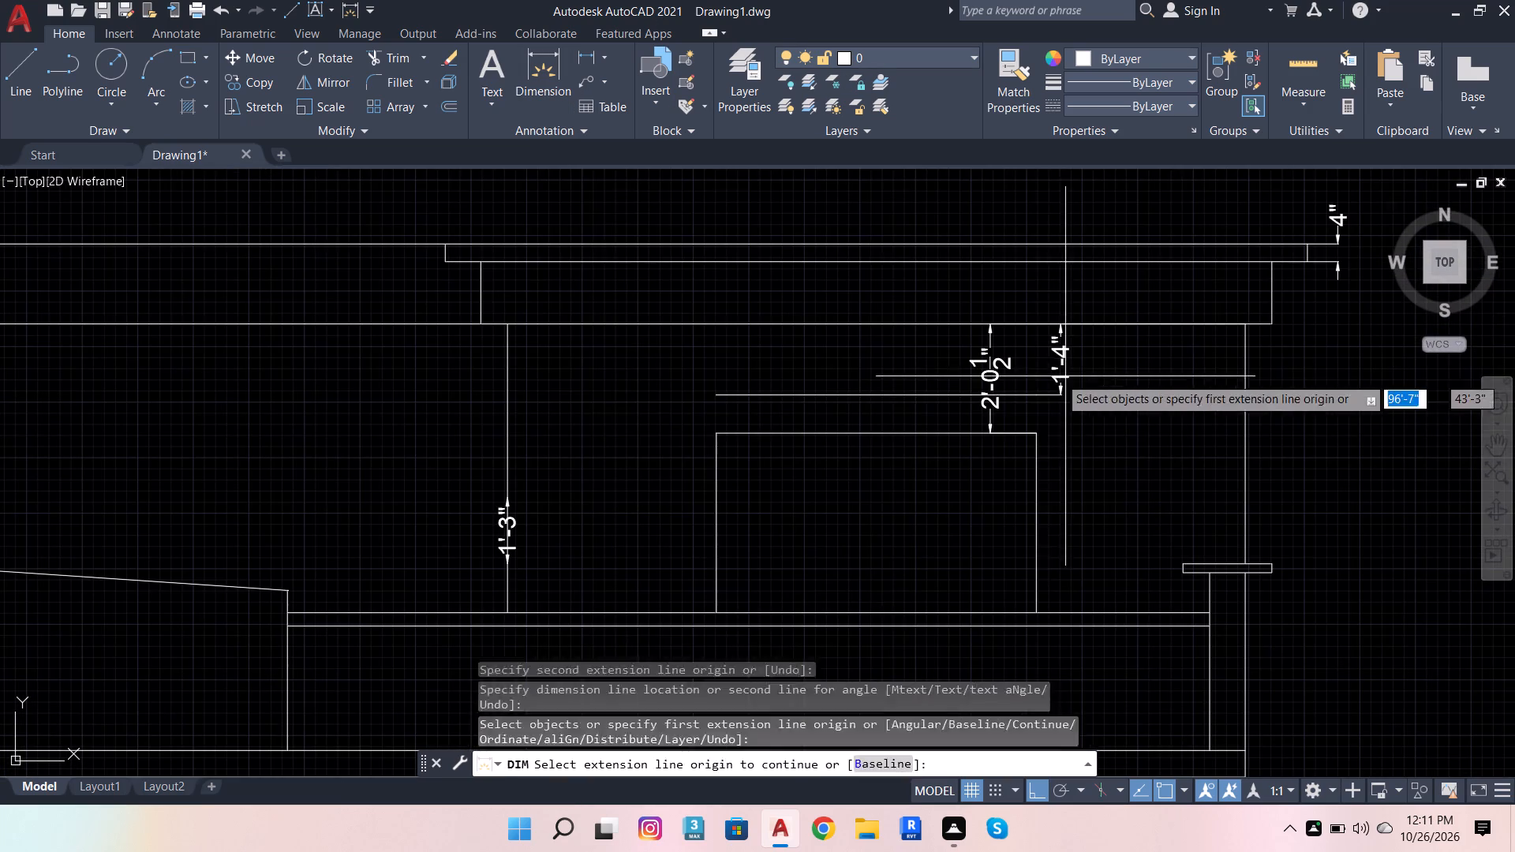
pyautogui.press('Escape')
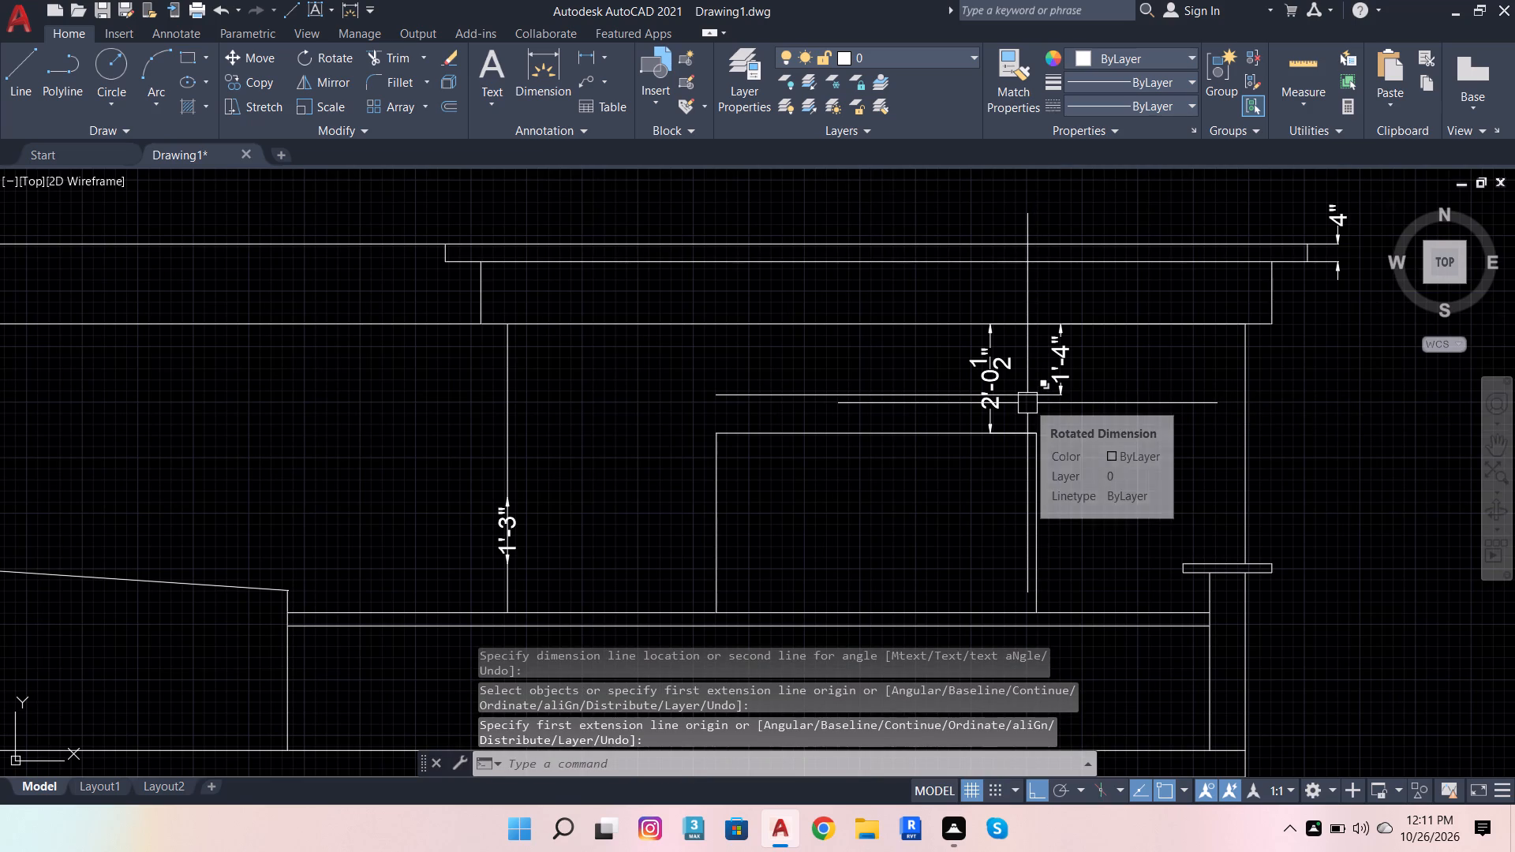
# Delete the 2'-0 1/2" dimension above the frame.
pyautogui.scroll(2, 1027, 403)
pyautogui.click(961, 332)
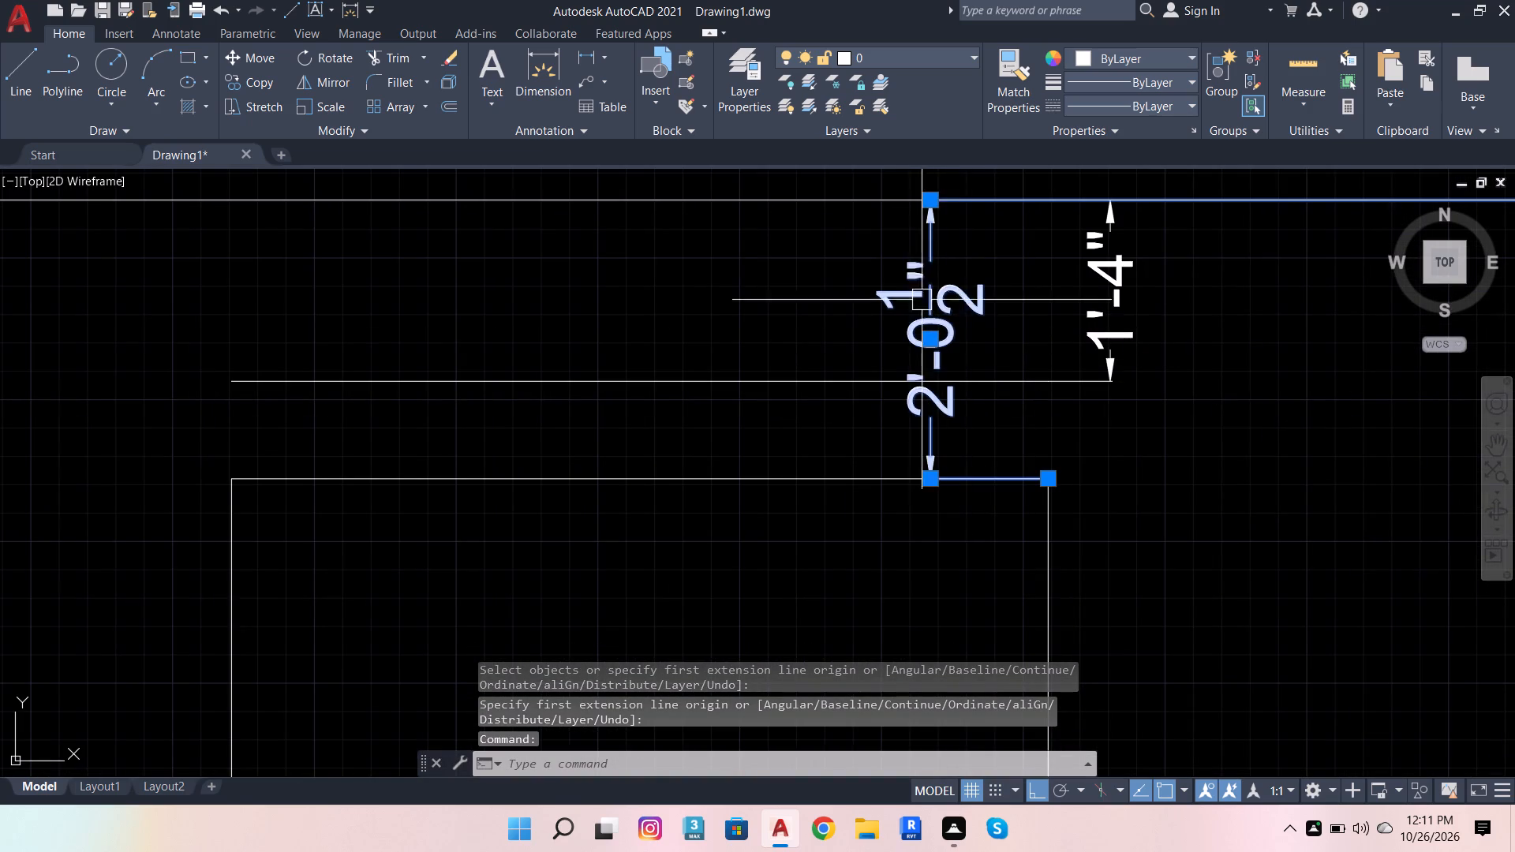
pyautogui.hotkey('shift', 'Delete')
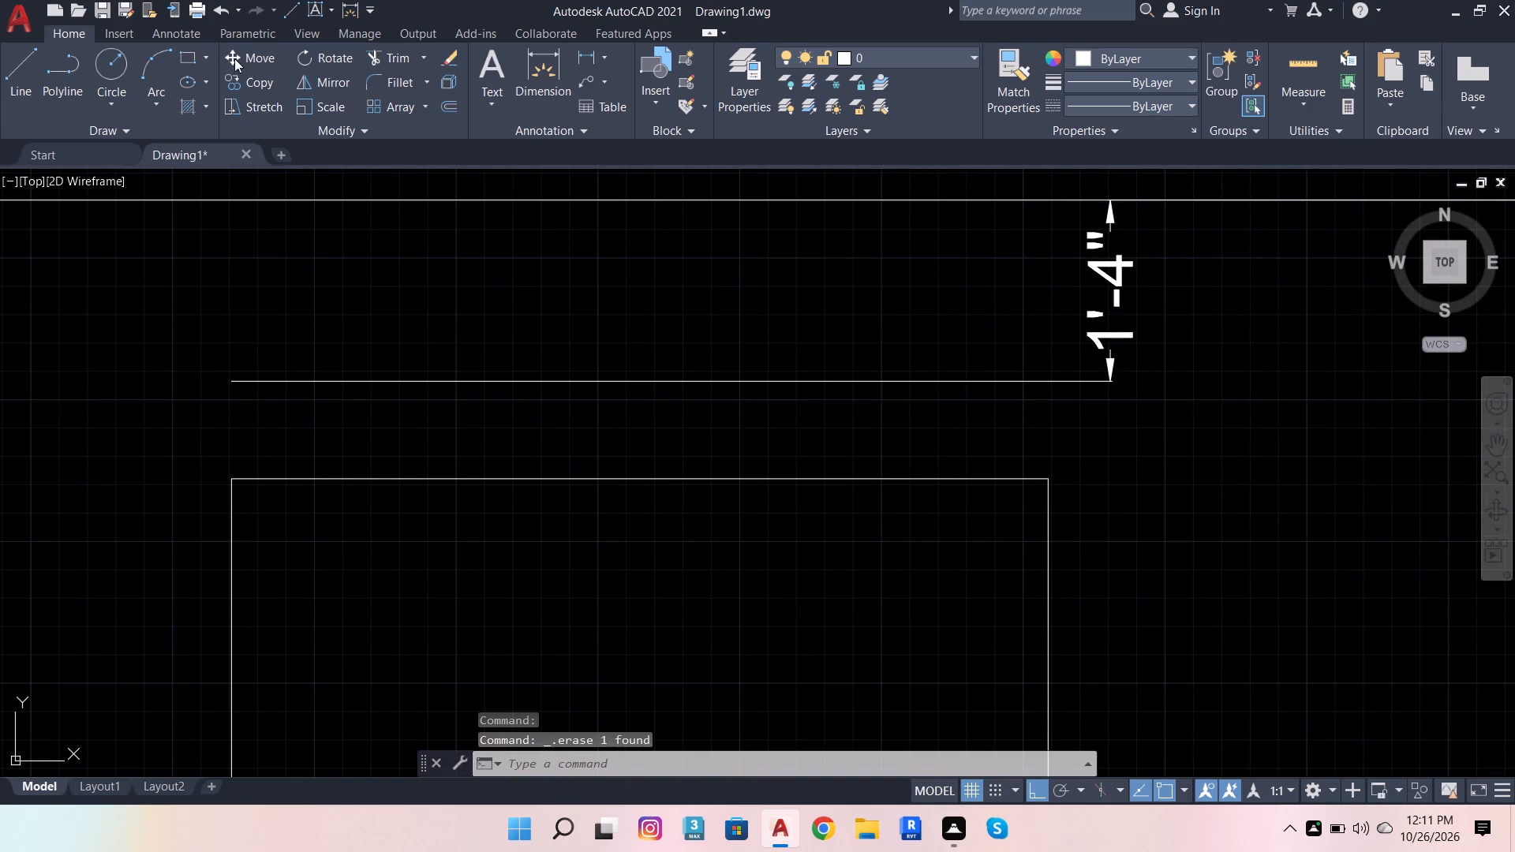
# Extend both frame sides up to the raised line and remove the old top line between them.
pyautogui.click(372, 58)
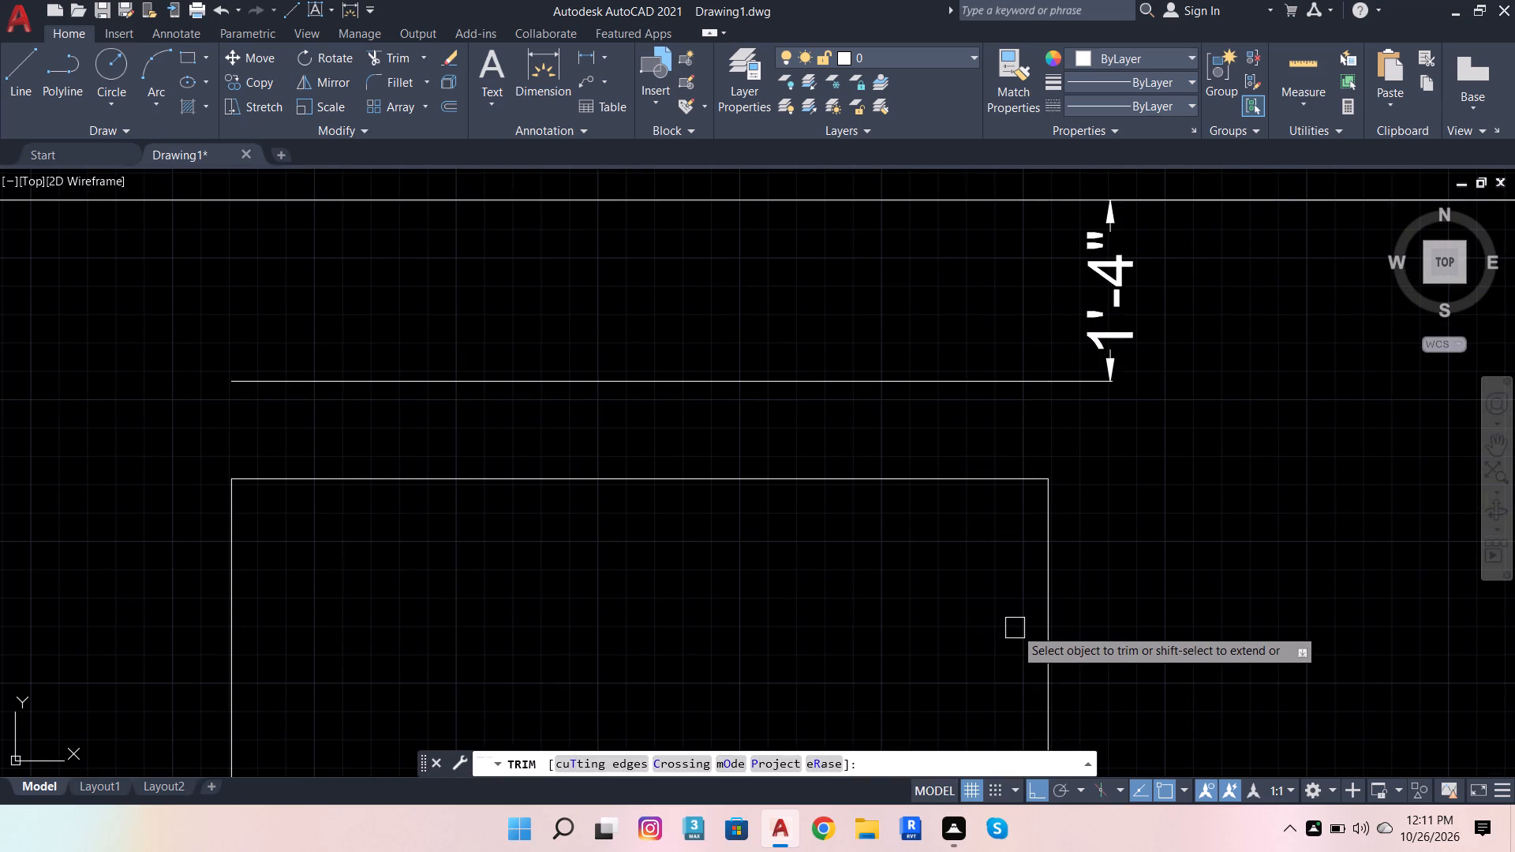
pyautogui.keyDown('shift'); pyautogui.click(1052, 586); pyautogui.keyUp('shift')
pyautogui.keyDown('shift'); pyautogui.click(230, 562); pyautogui.keyUp('shift')
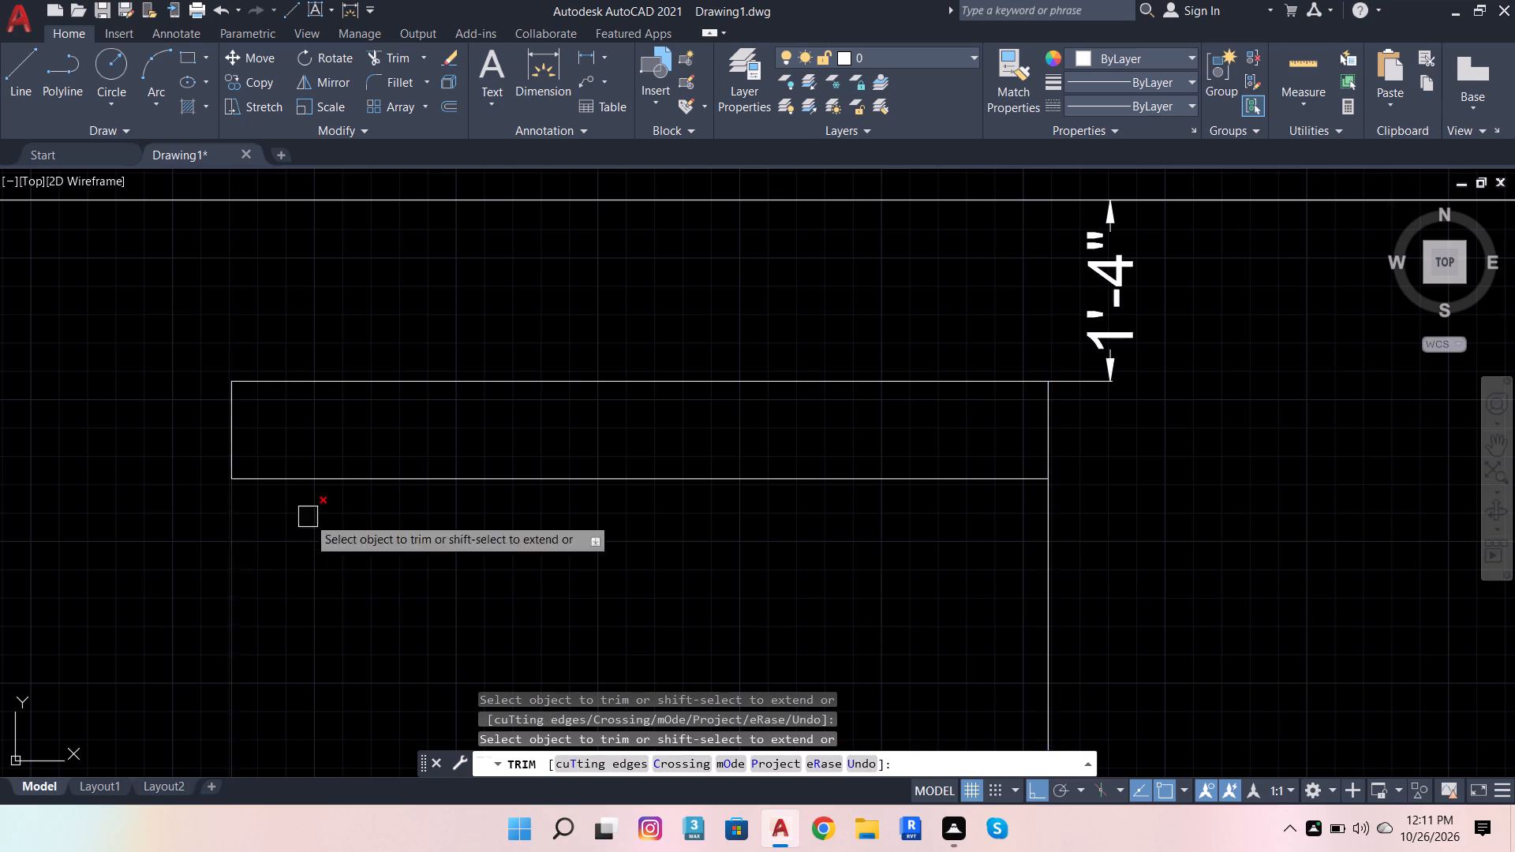
pyautogui.click(438, 473)
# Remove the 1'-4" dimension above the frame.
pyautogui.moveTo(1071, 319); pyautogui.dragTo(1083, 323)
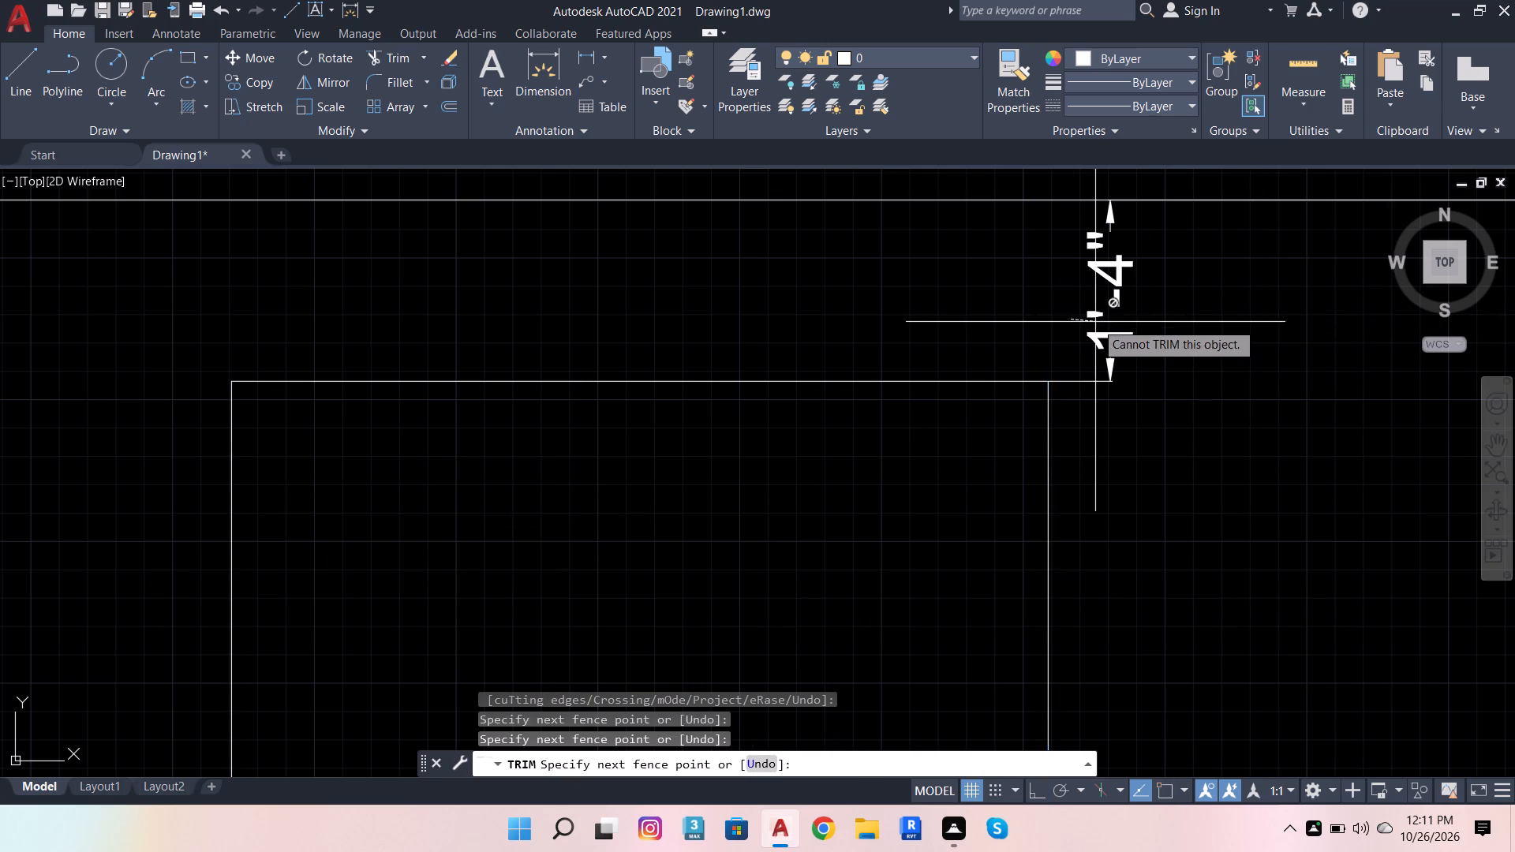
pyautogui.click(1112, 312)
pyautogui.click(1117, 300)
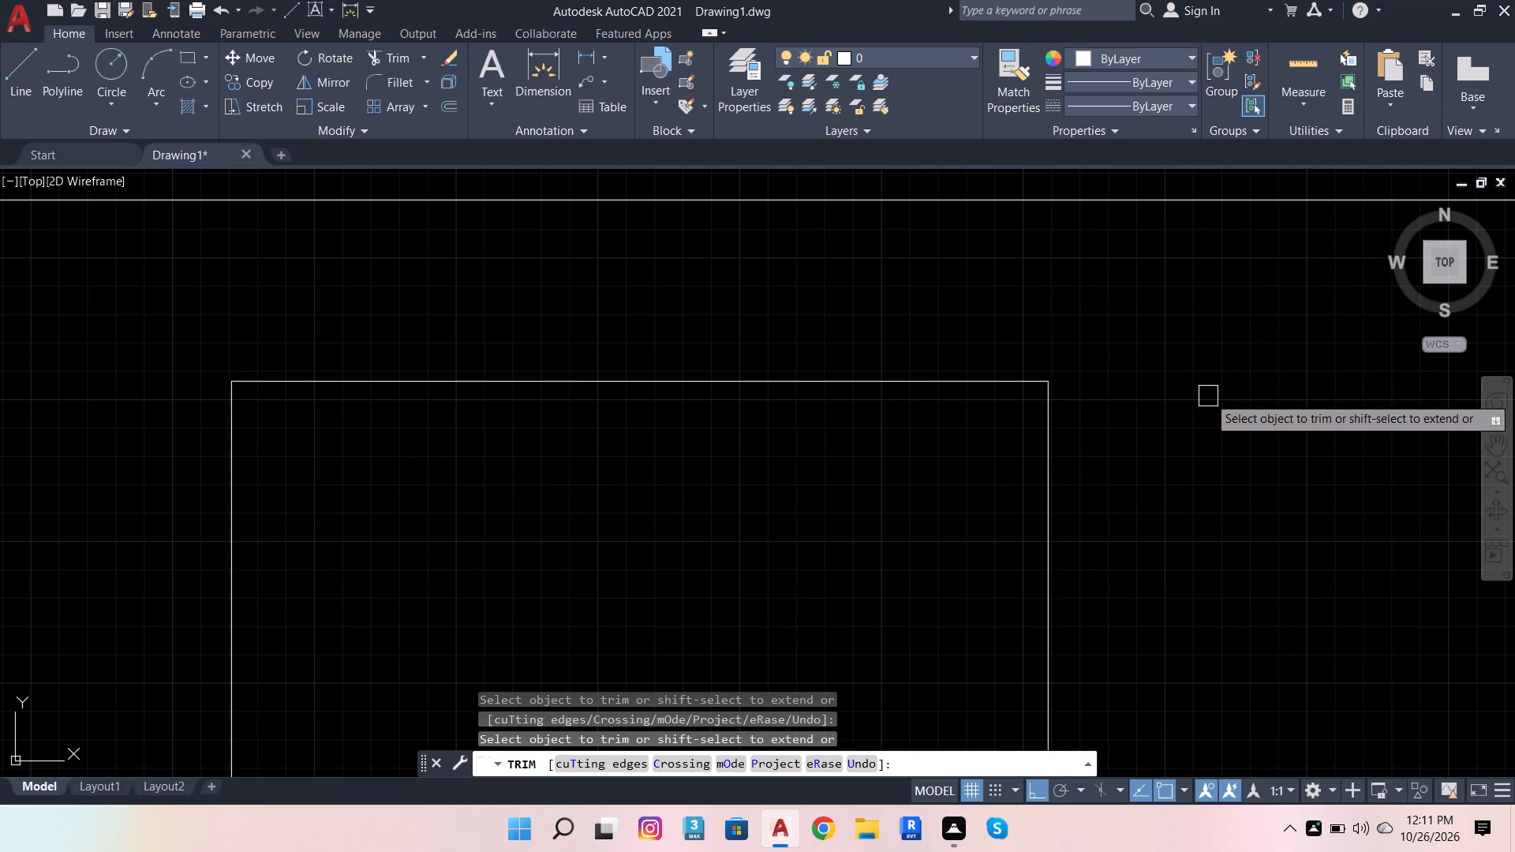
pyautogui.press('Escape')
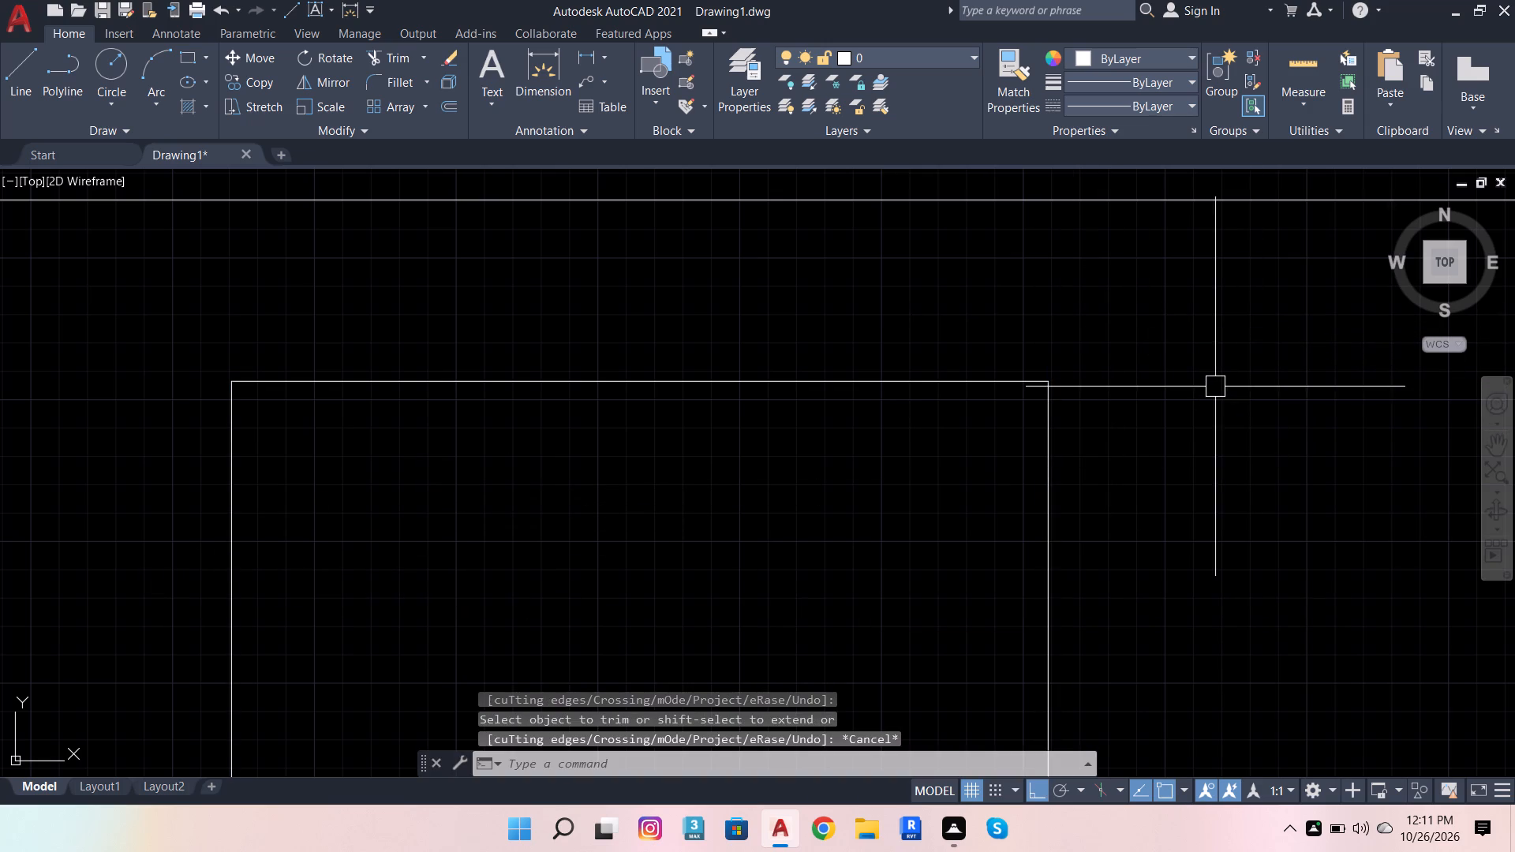
# Offset the upper frame's top line 2" downward inside the frame.
pyautogui.scroll(-3, 1121, 440)
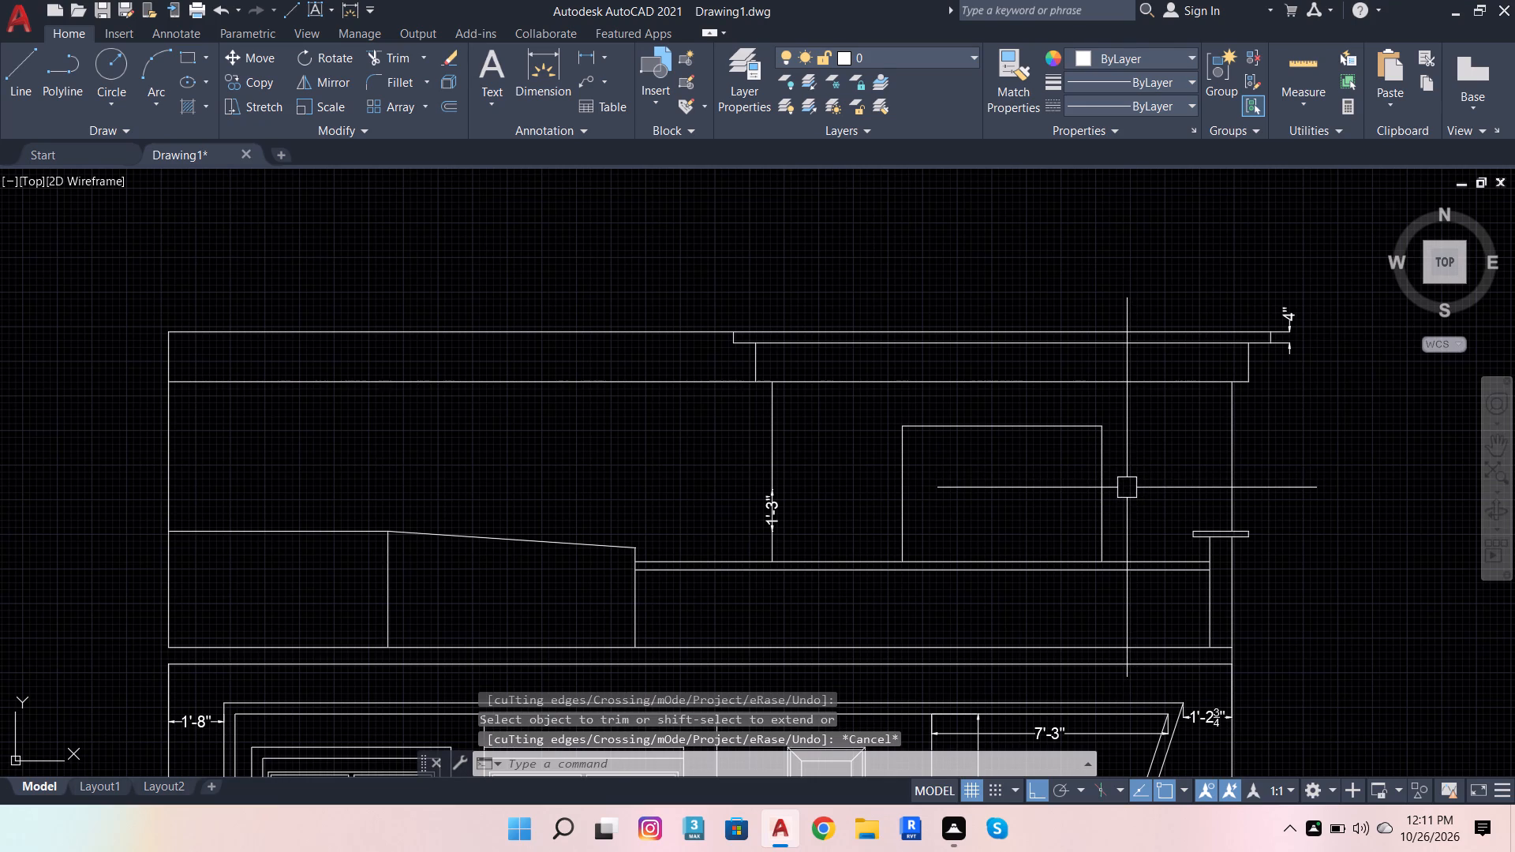
pyautogui.click(1008, 418)
pyautogui.press('o')
pyautogui.press('Return')
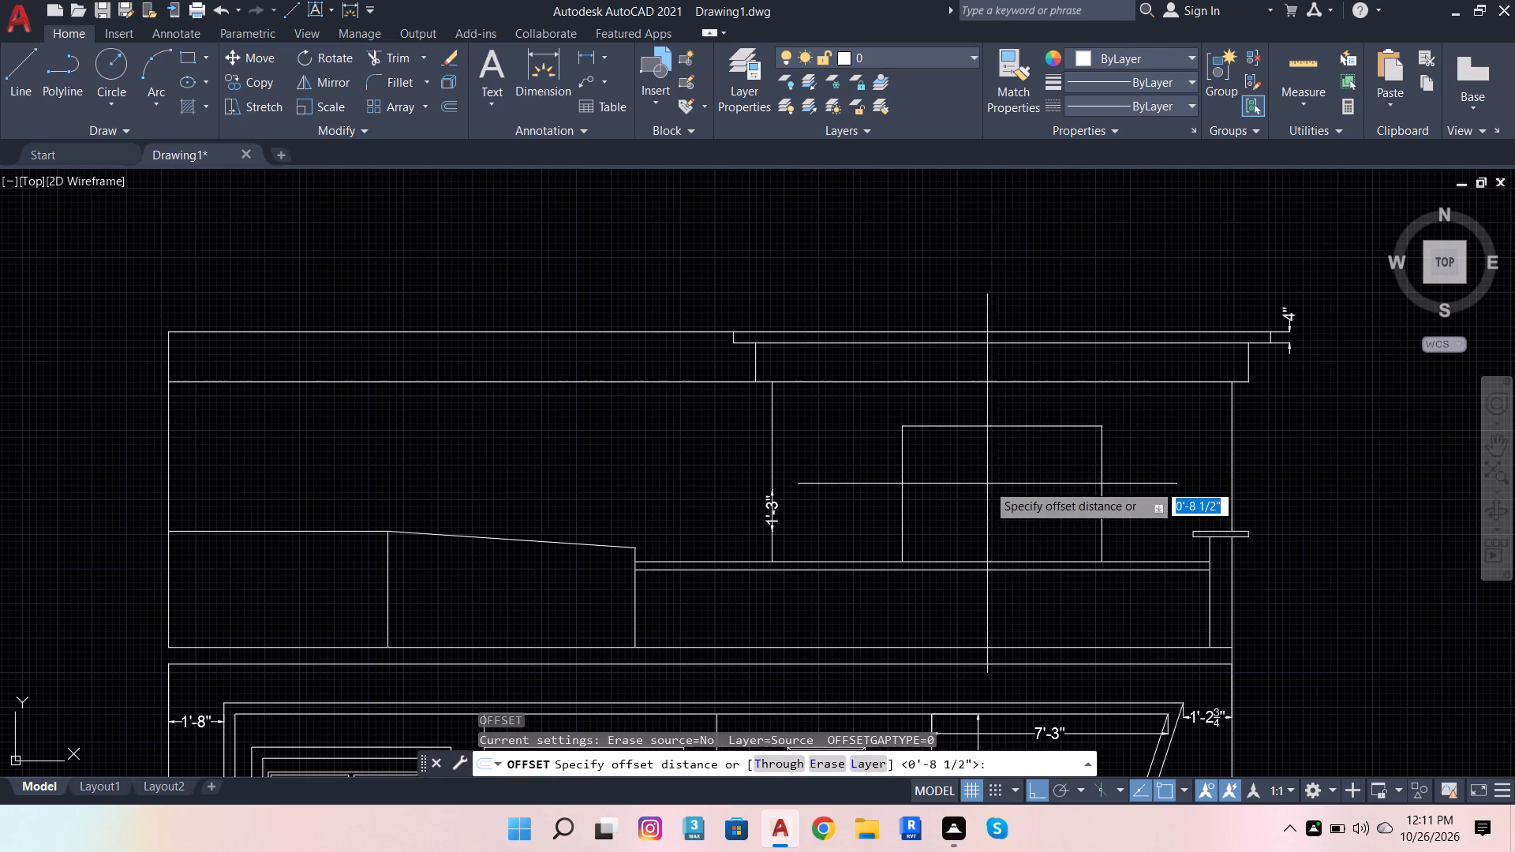
pyautogui.click(1099, 426)
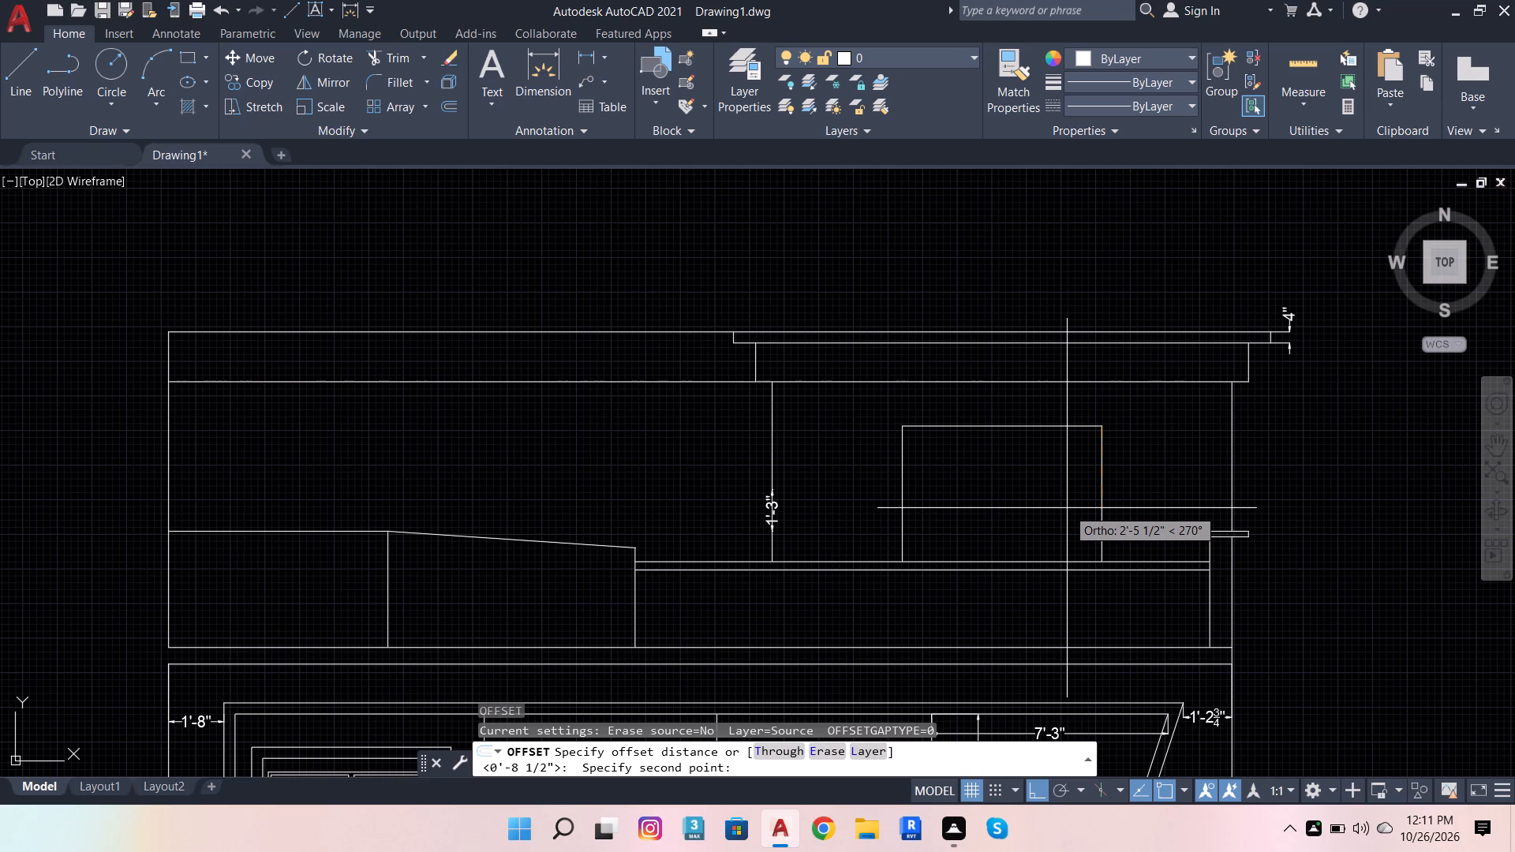
pyautogui.press('2')
pyautogui.press('Return')
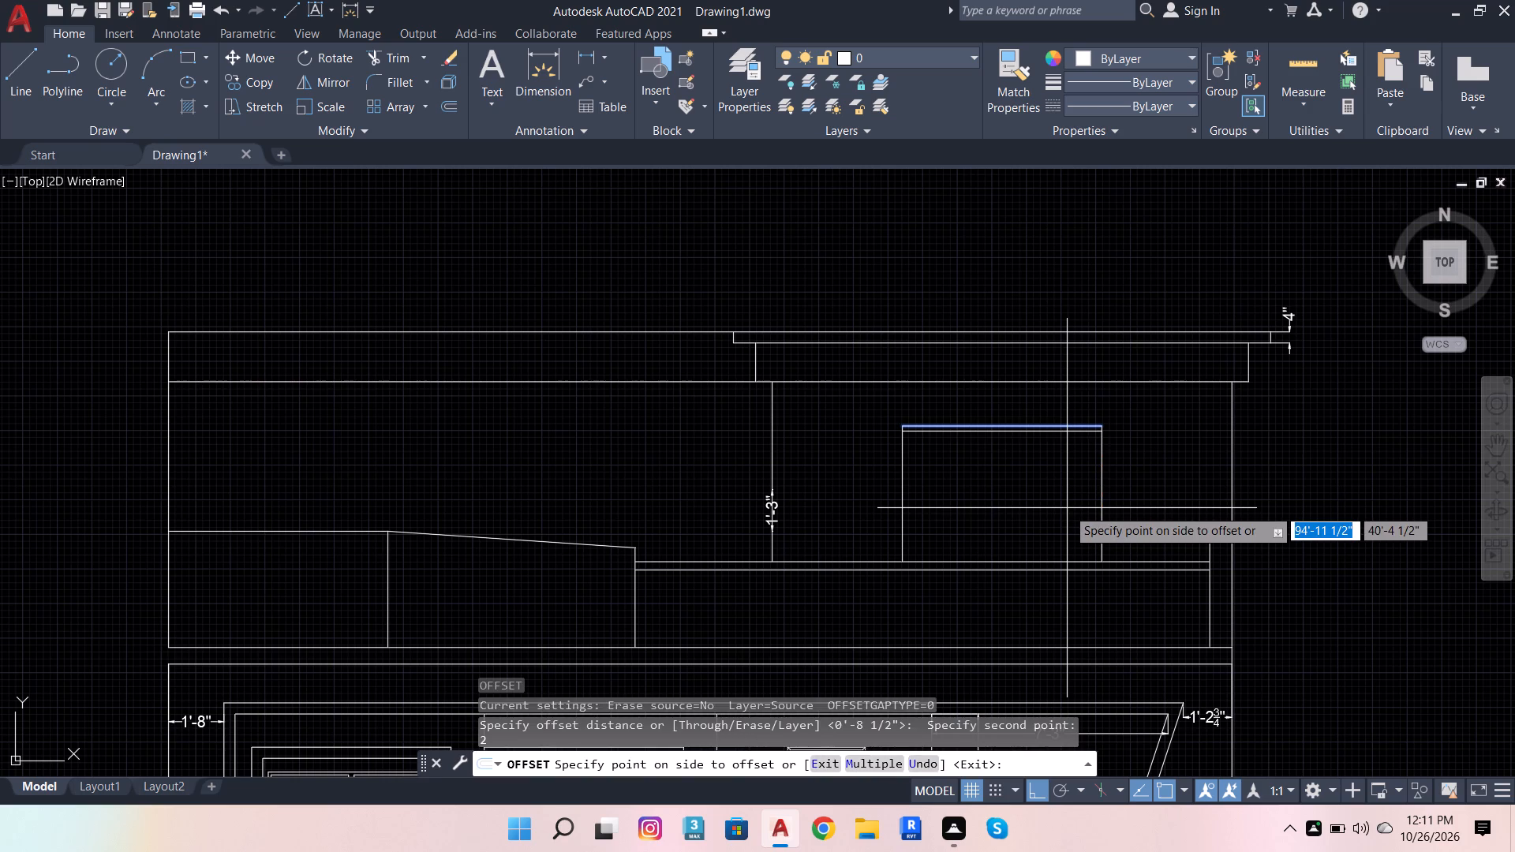
pyautogui.click(1067, 508)
# Offset both vertical sides of the upper frame 1" inward.
pyautogui.scroll(2, 1128, 425)
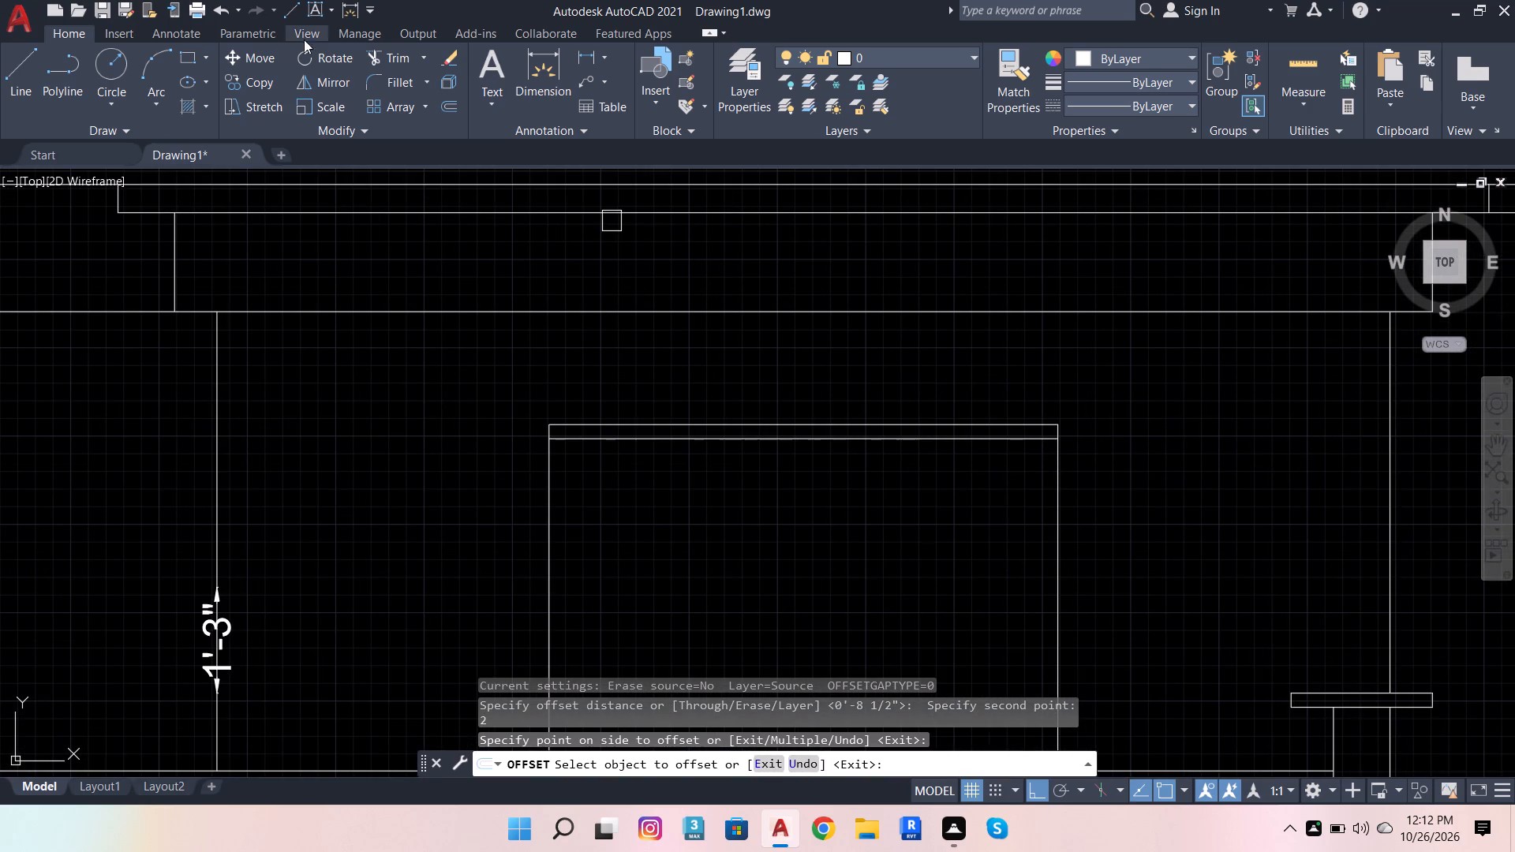
pyautogui.click(448, 112)
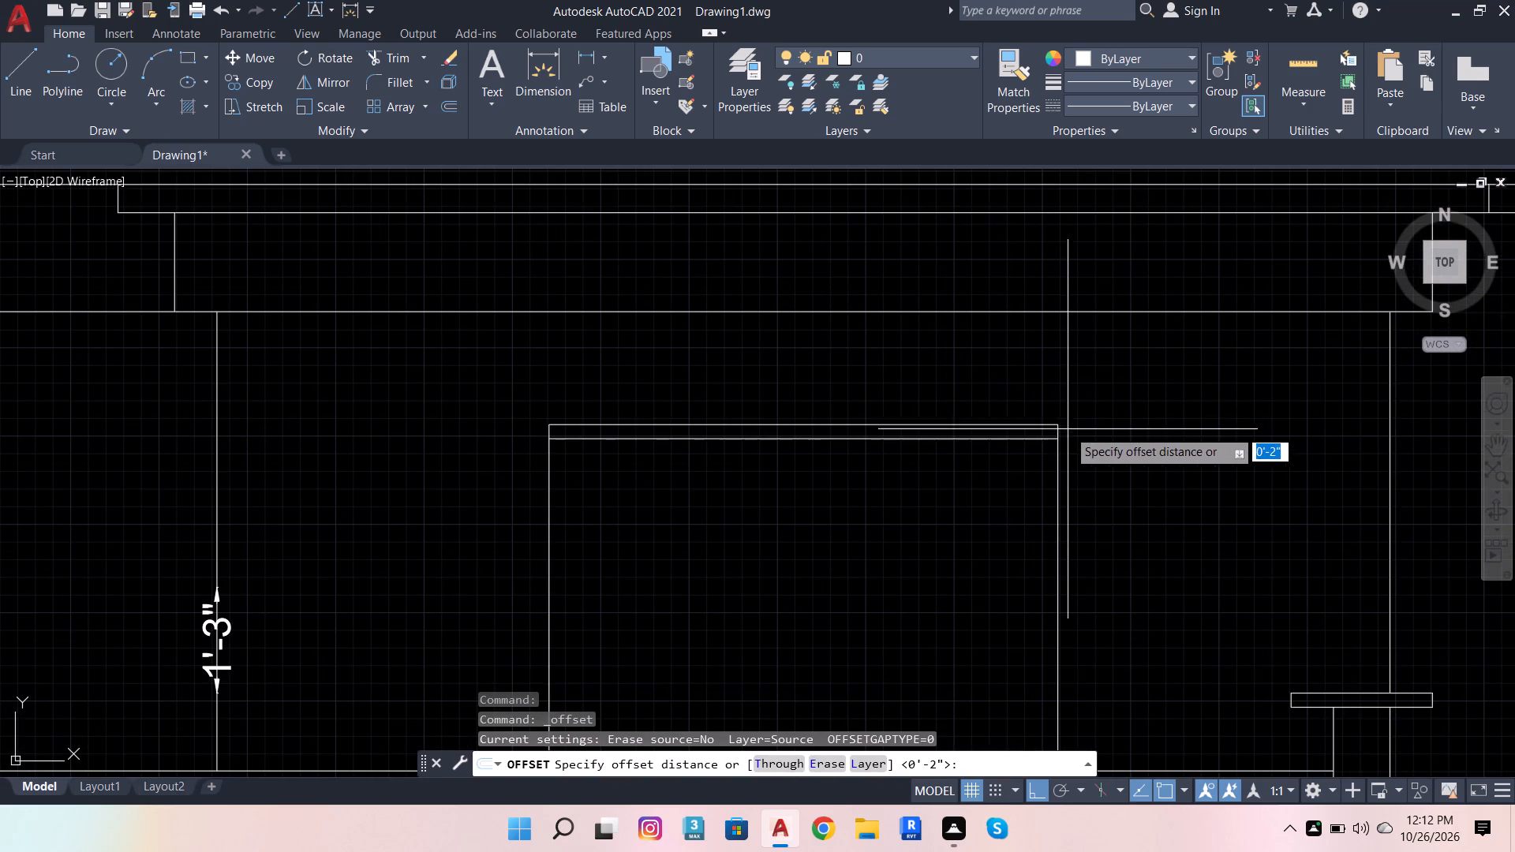
pyautogui.click(1061, 424)
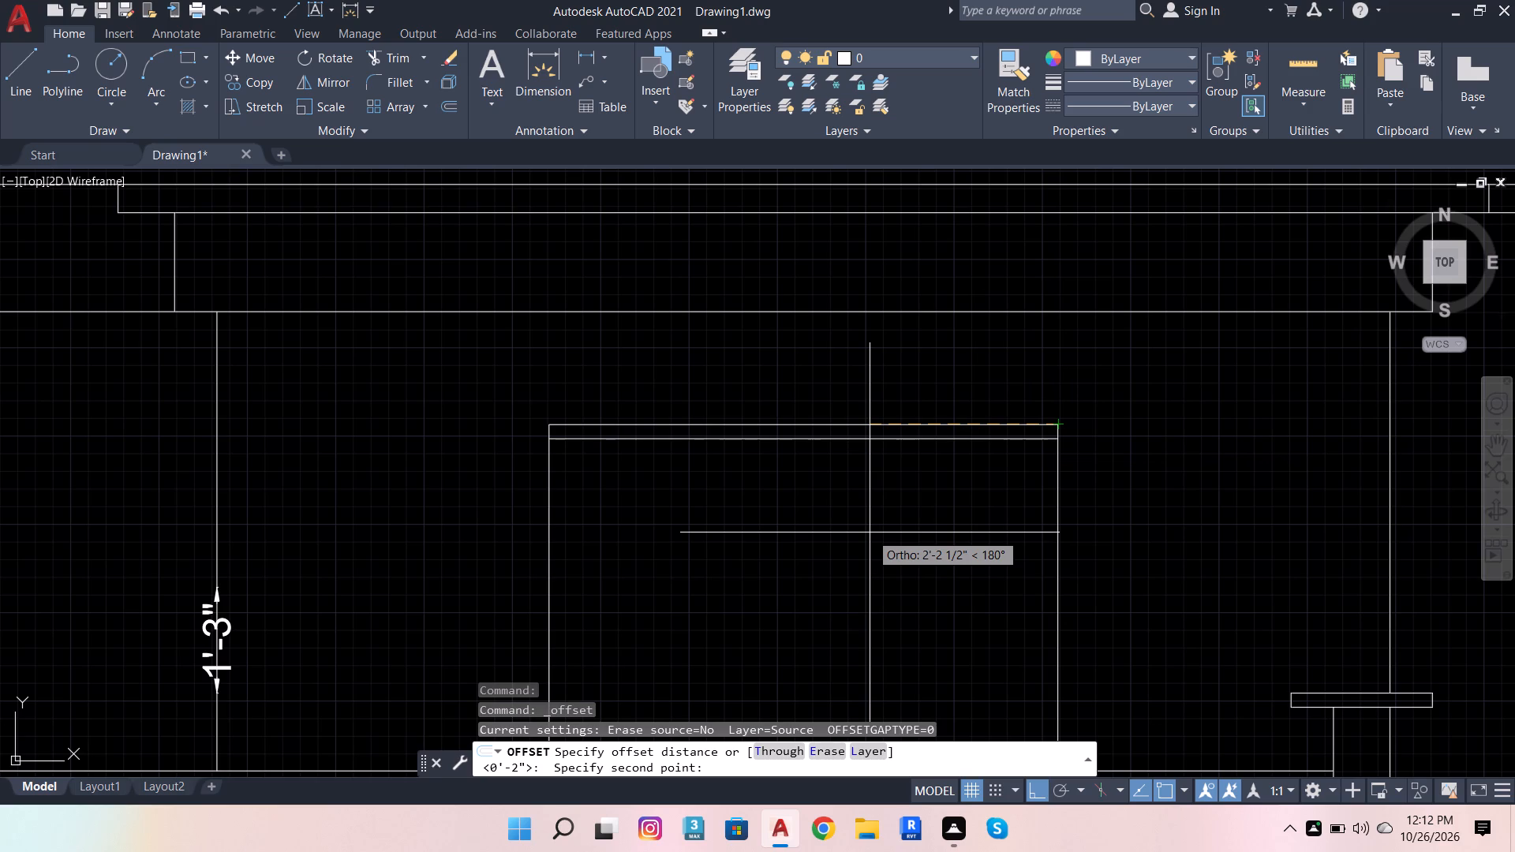
pyautogui.press('1')
pyautogui.press('Return')
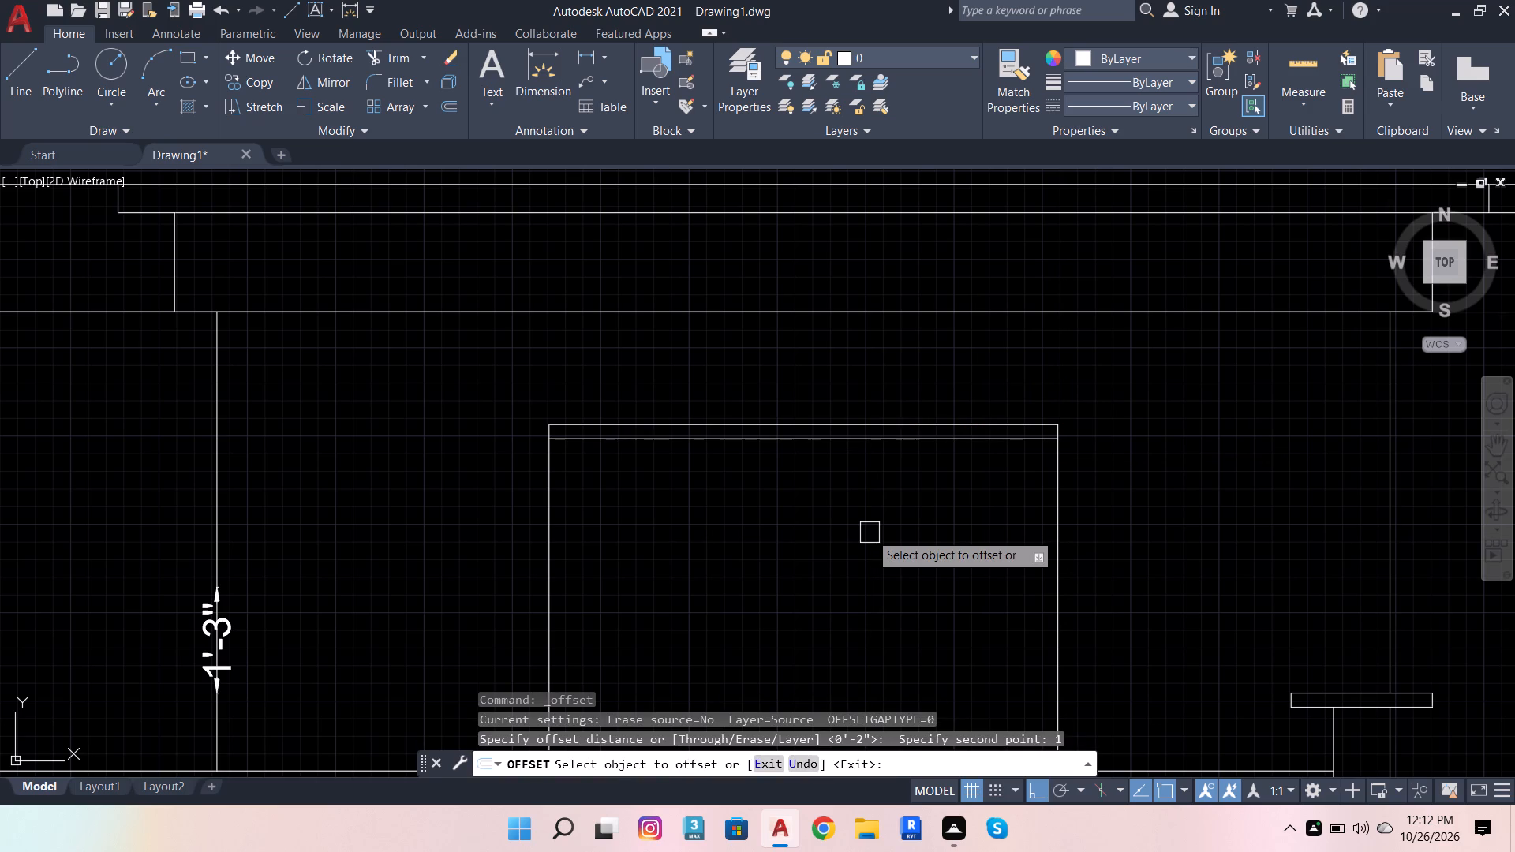
pyautogui.click(1049, 491)
pyautogui.click(941, 520)
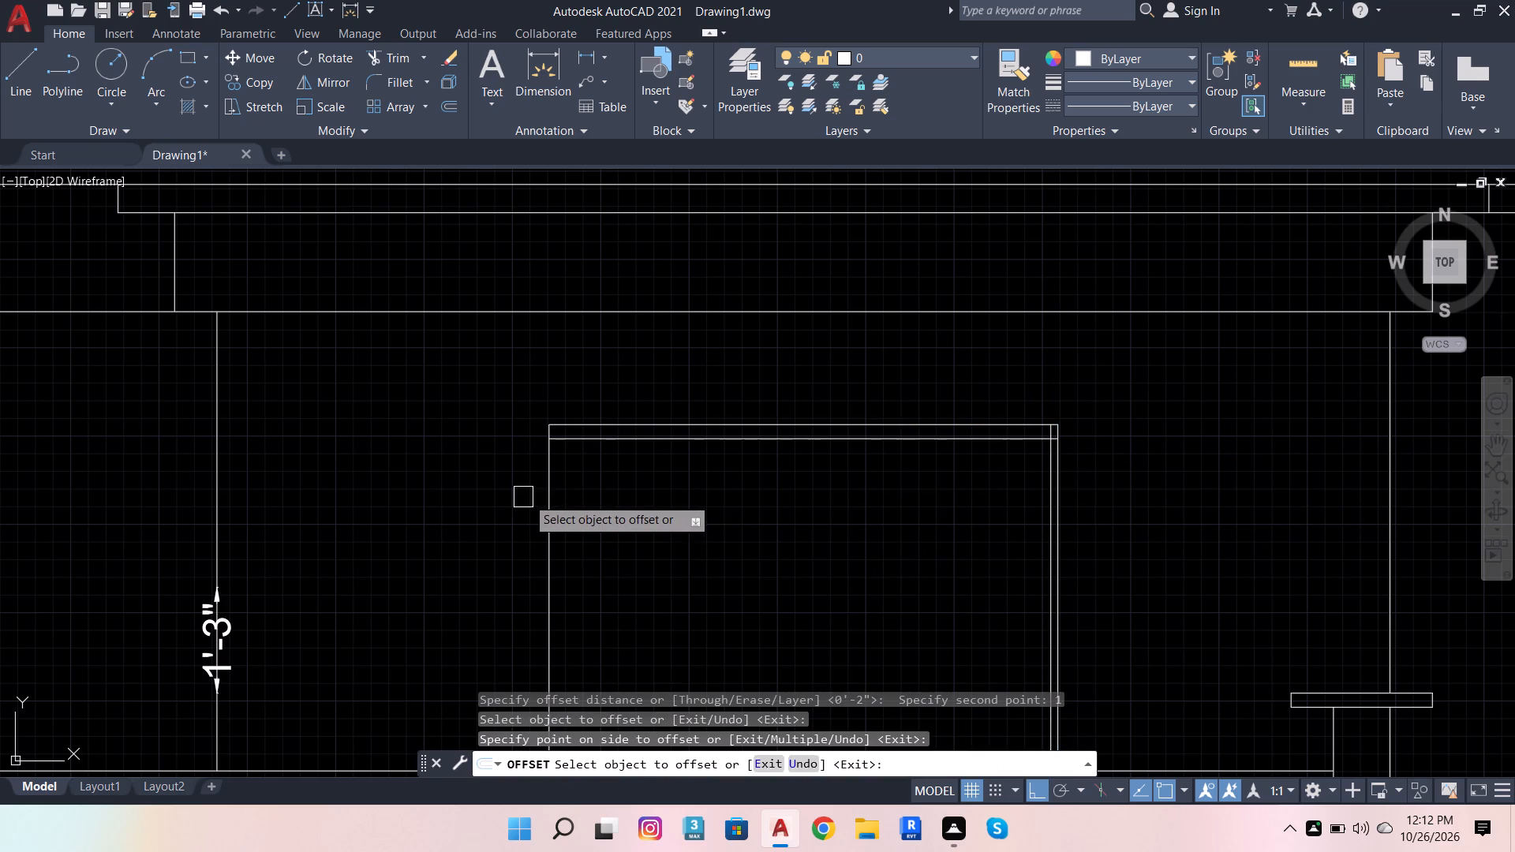
pyautogui.click(552, 494)
pyautogui.click(589, 474)
# Trim the overlapping ends of the inner frame lines at both upper corners.
pyautogui.click(388, 50)
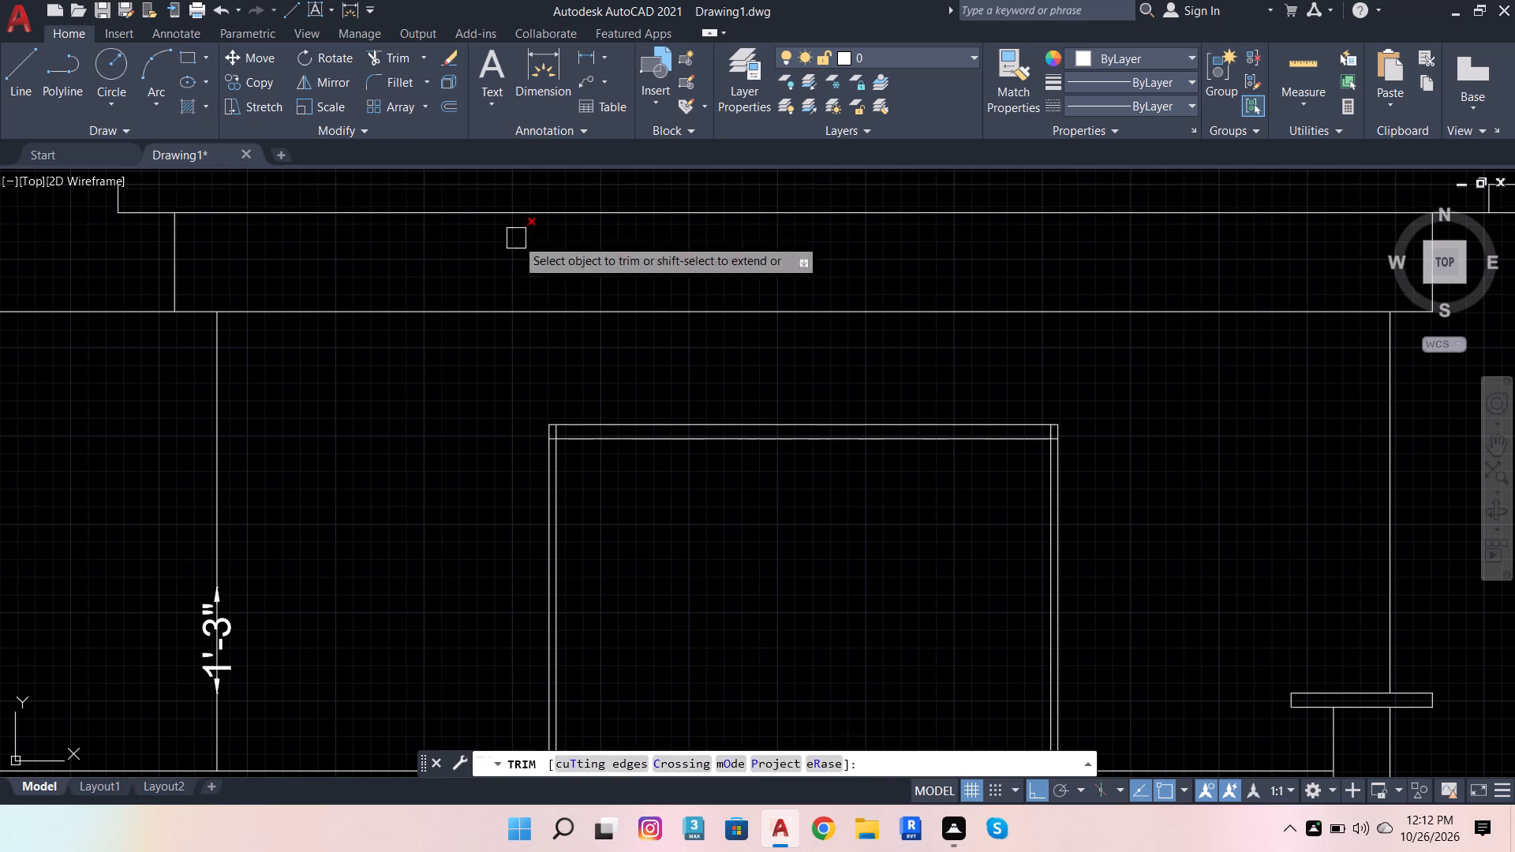
pyautogui.scroll(3, 542, 341)
pyautogui.scroll(2, 588, 577)
pyautogui.click(572, 570)
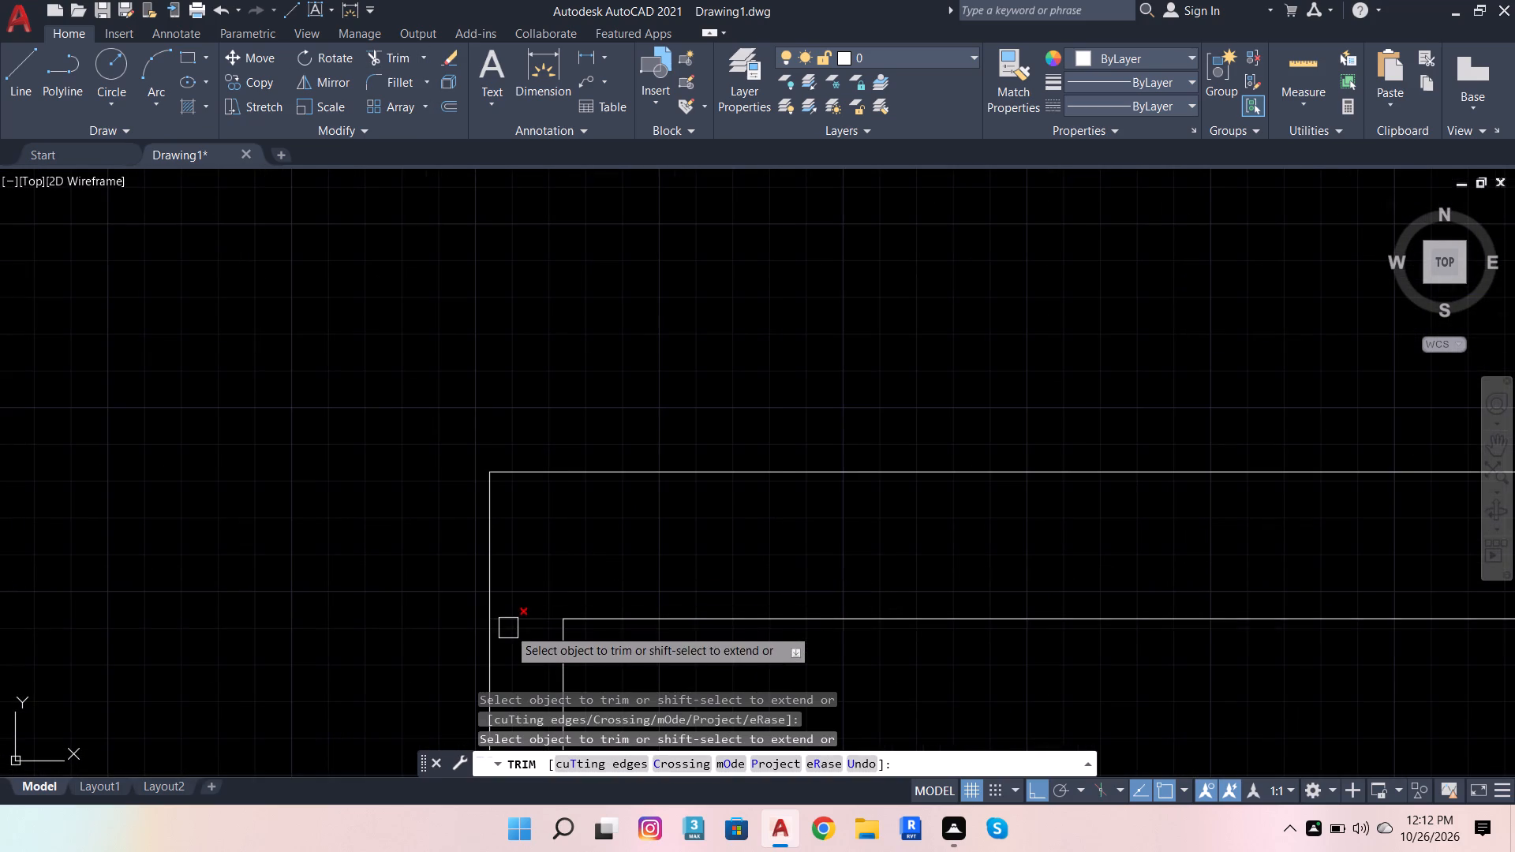
pyautogui.click(510, 627)
pyautogui.scroll(1, 155, 382)
pyautogui.scroll(-5, 155, 381)
pyautogui.scroll(4, 986, 432)
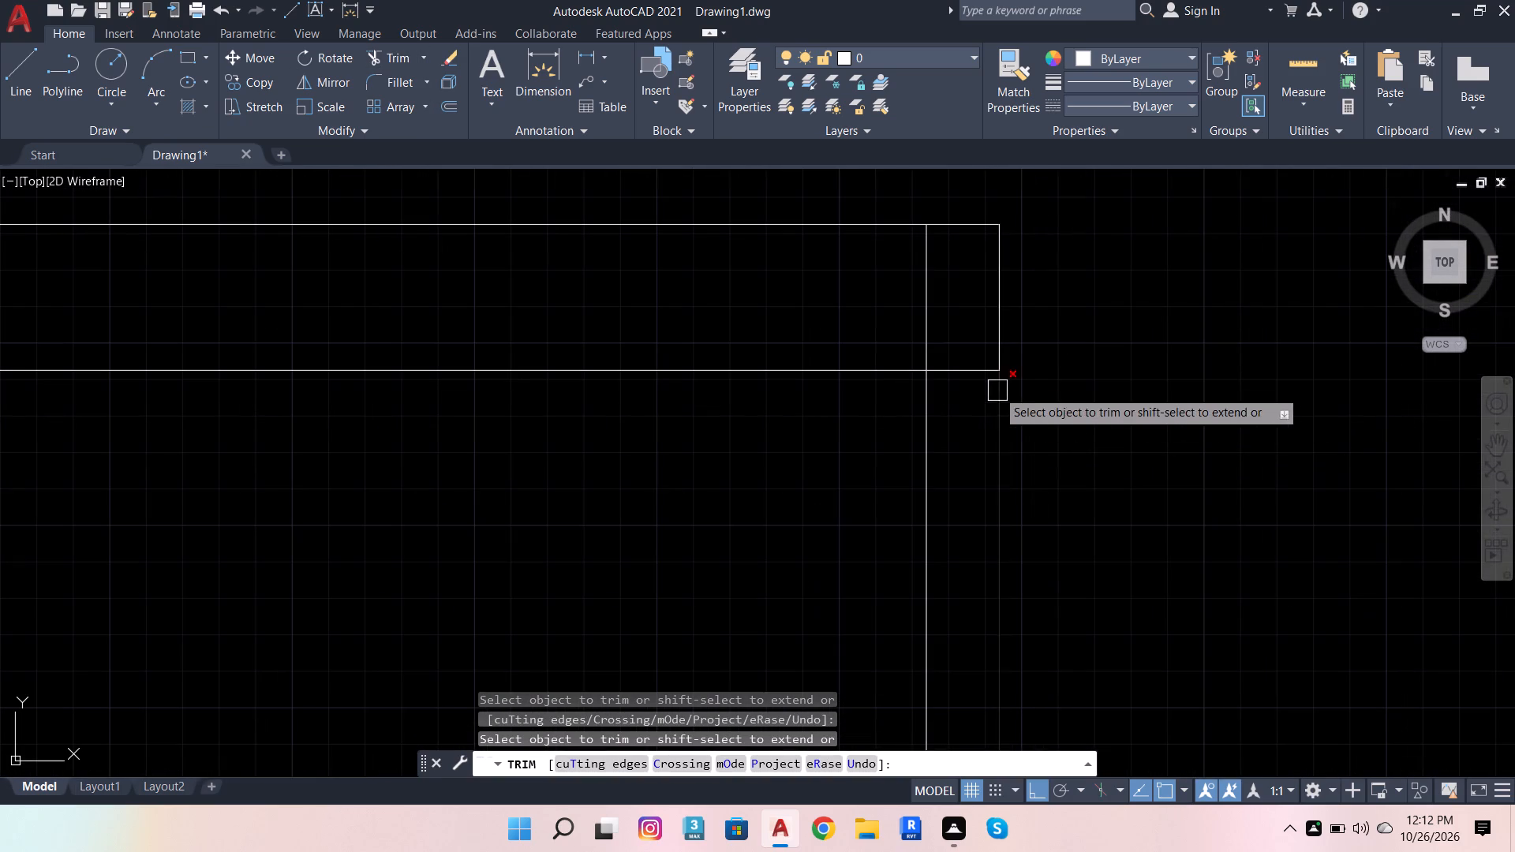
pyautogui.click(974, 395)
pyautogui.click(887, 283)
pyautogui.scroll(-5, 1008, 360)
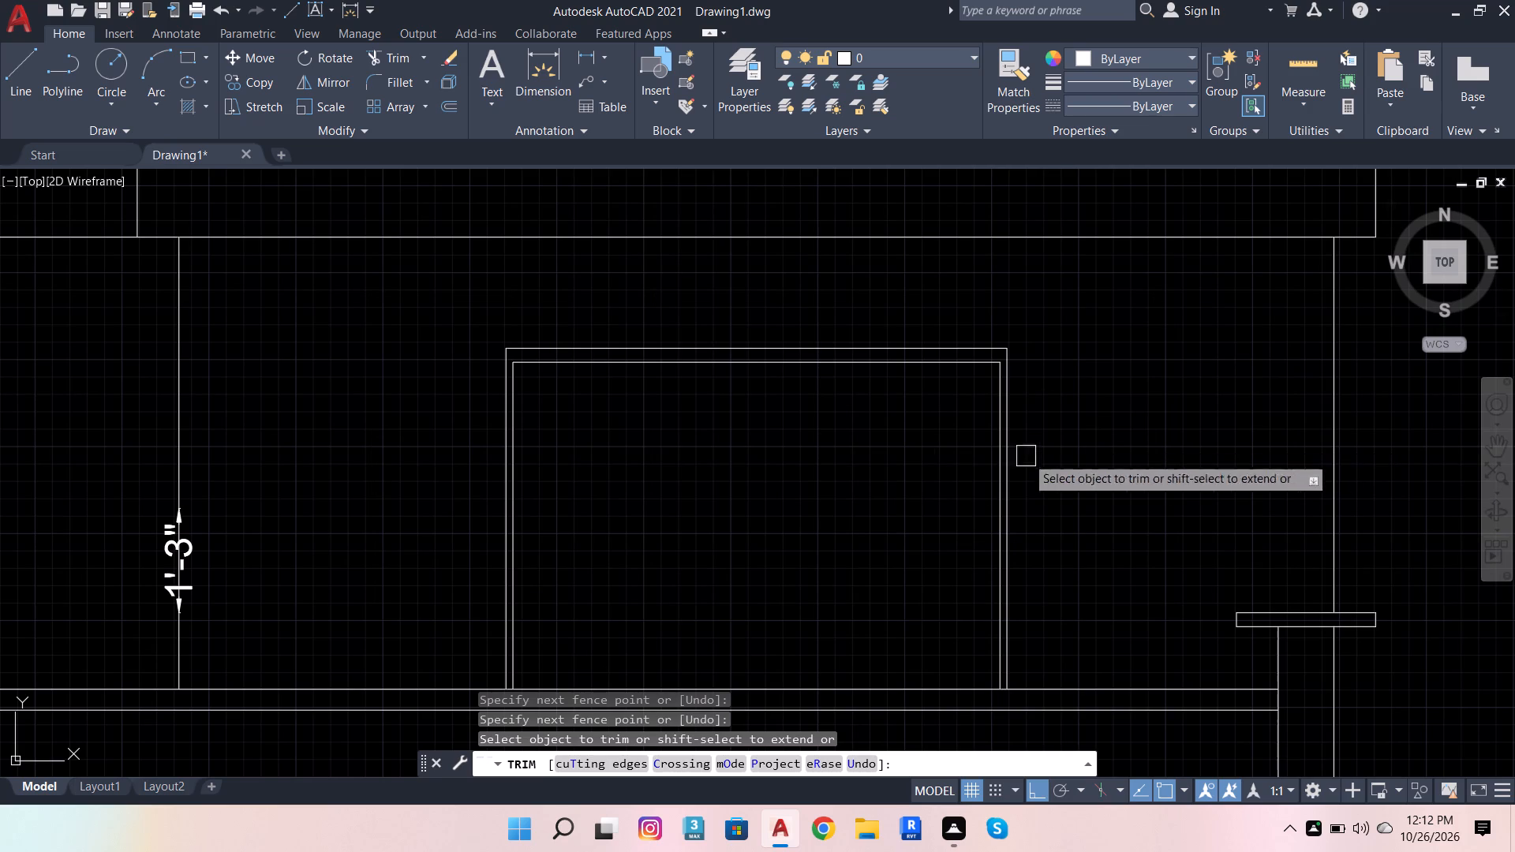
pyautogui.press('Escape')
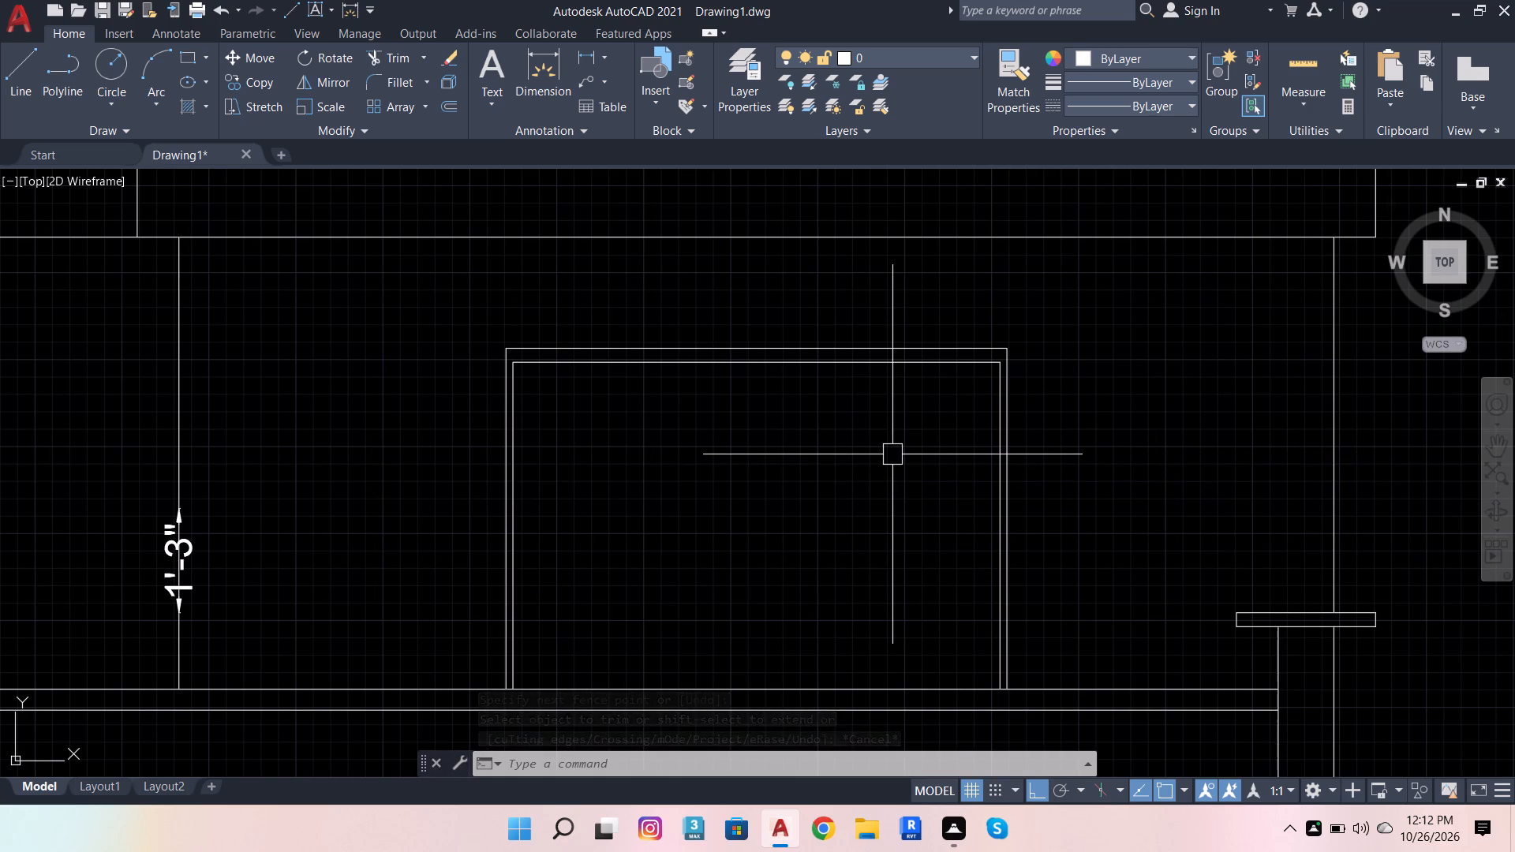
# Join the inner frame's top line and two sides into one polyline.
pyautogui.click(780, 368)
pyautogui.scroll(1, 555, 405)
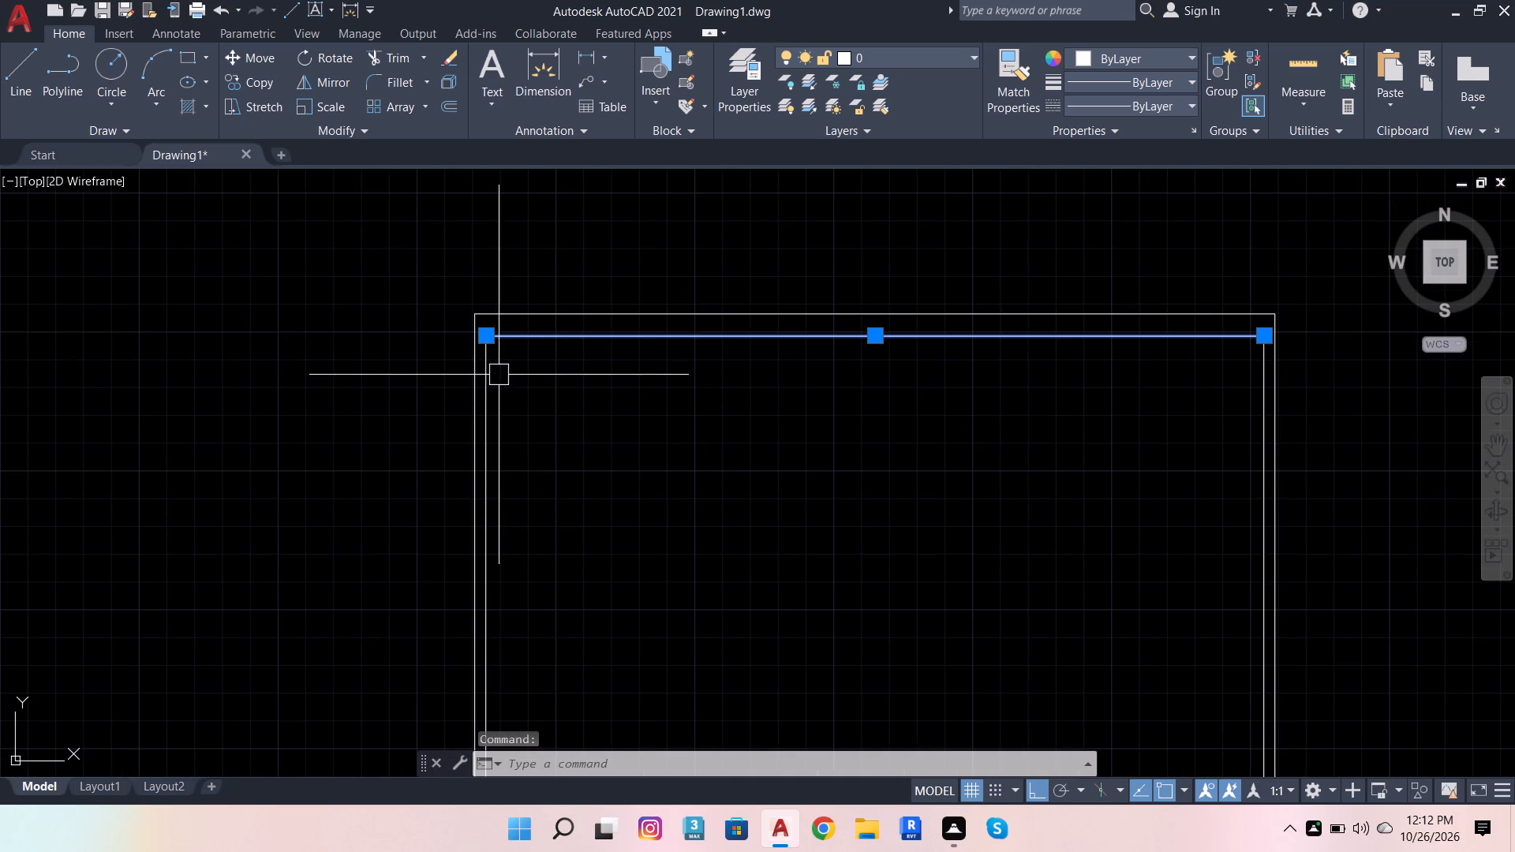
pyautogui.click(490, 369)
pyautogui.click(1259, 404)
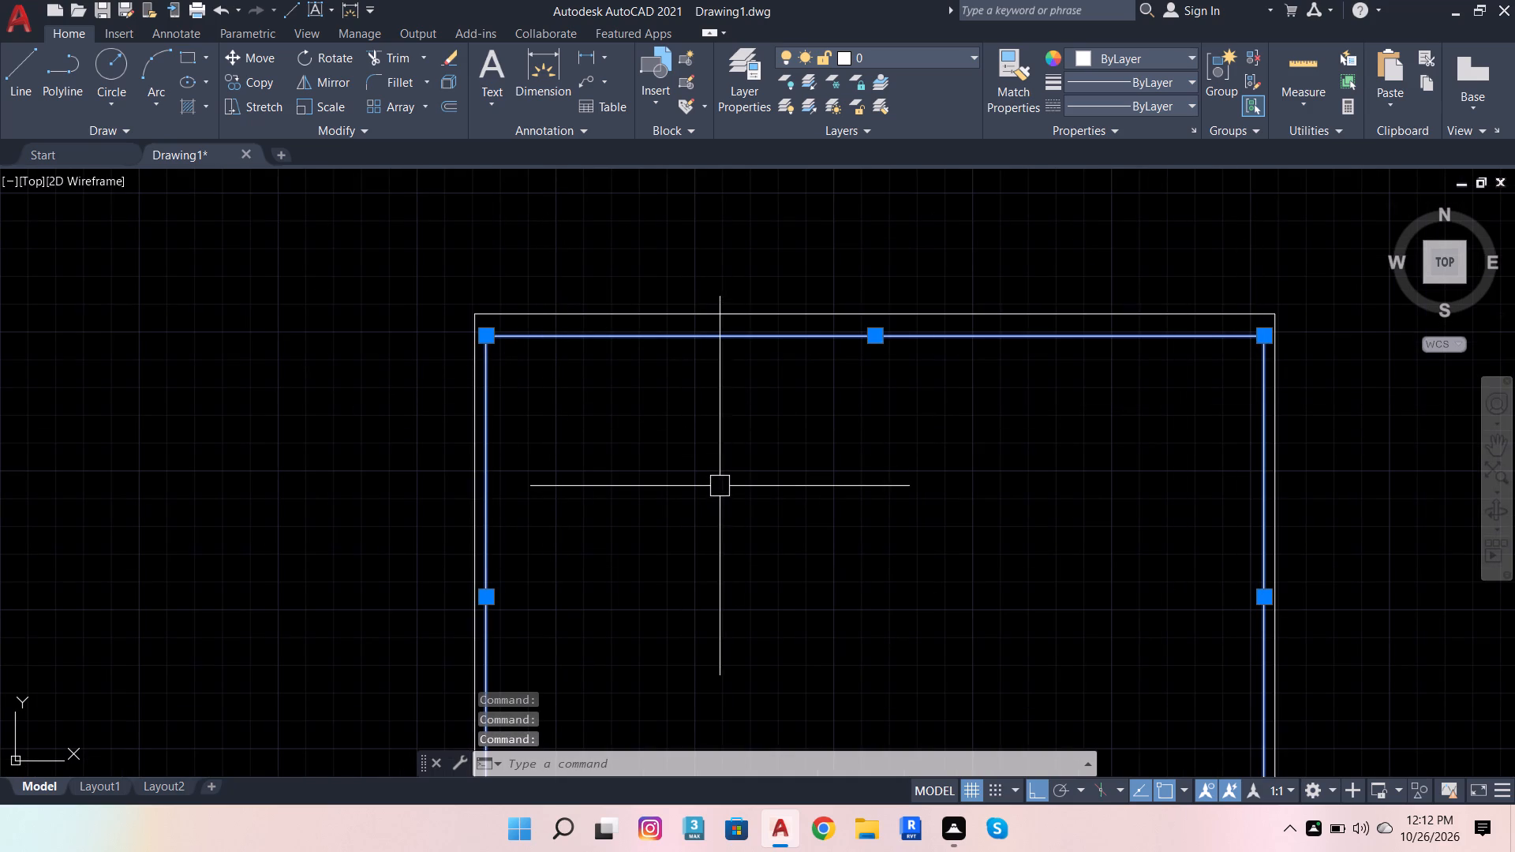
pyautogui.press('j')
pyautogui.press('Return')
# Offset the joined inner frame polyline 1" inward.
pyautogui.click(664, 341)
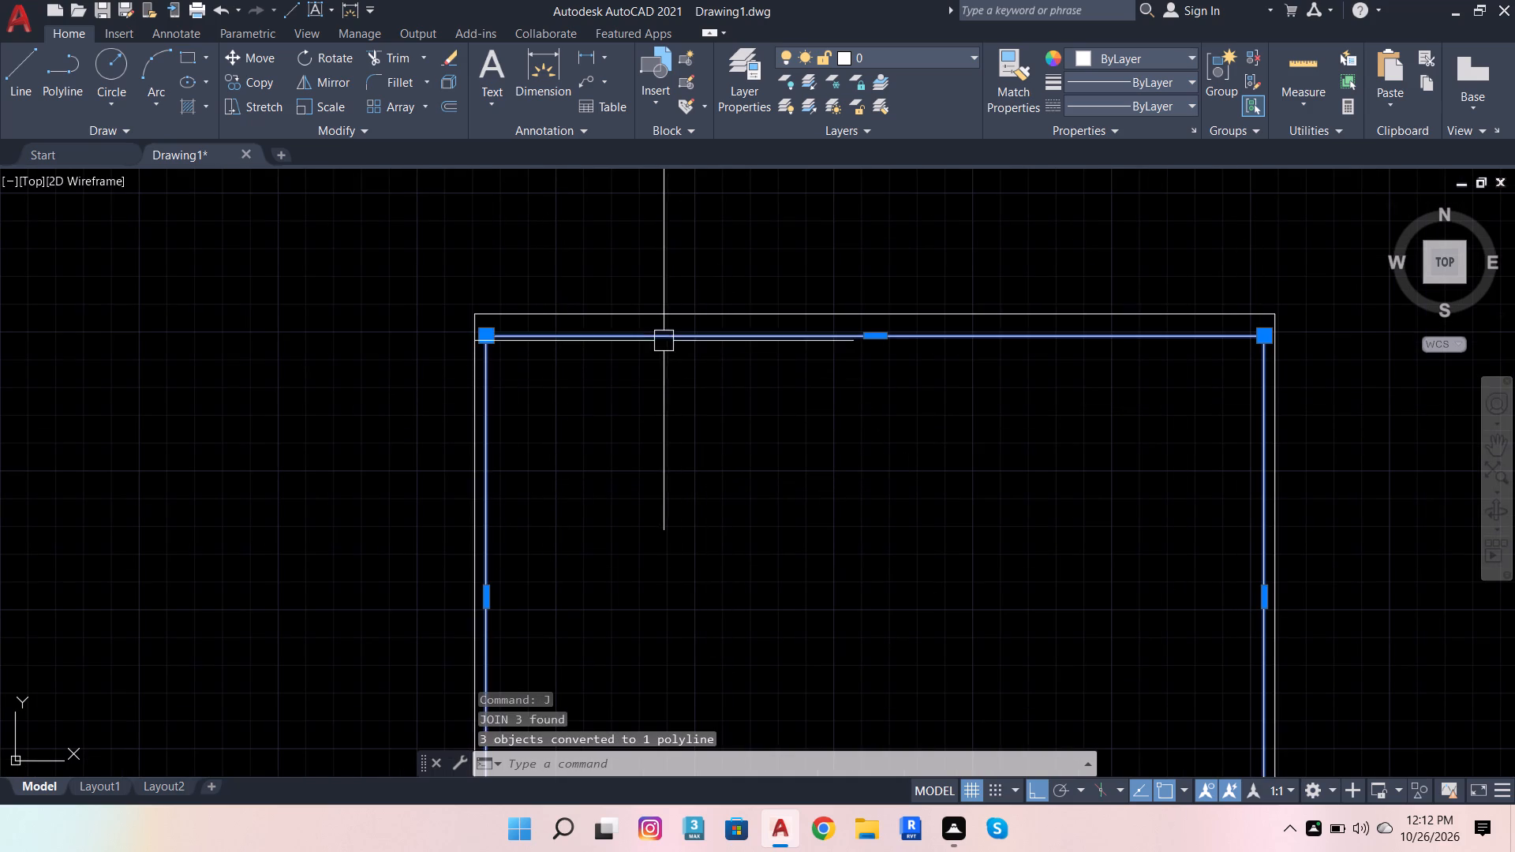
pyautogui.click(459, 105)
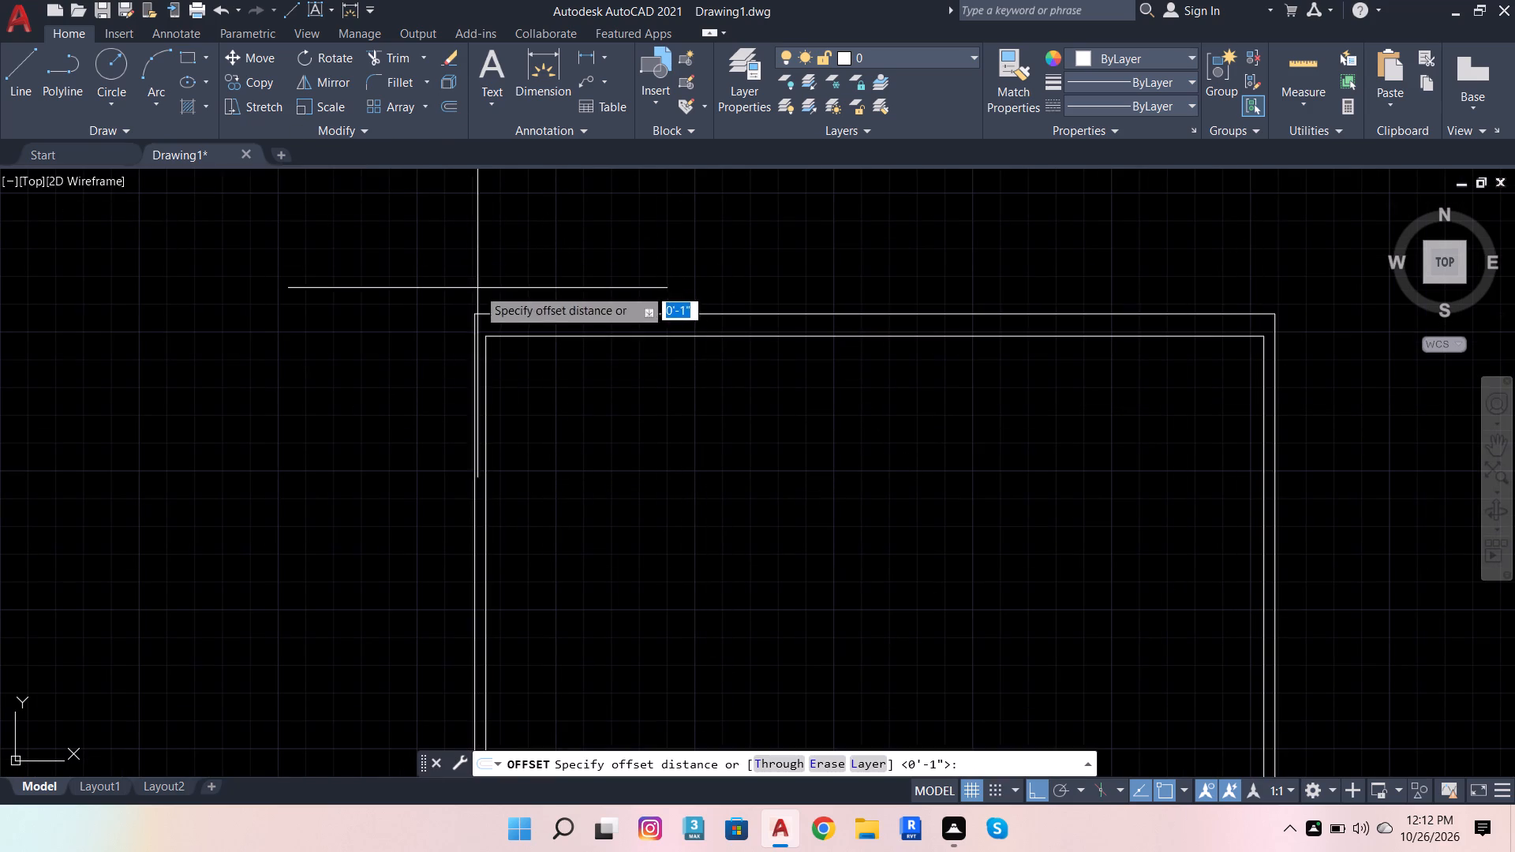
pyautogui.click(486, 344)
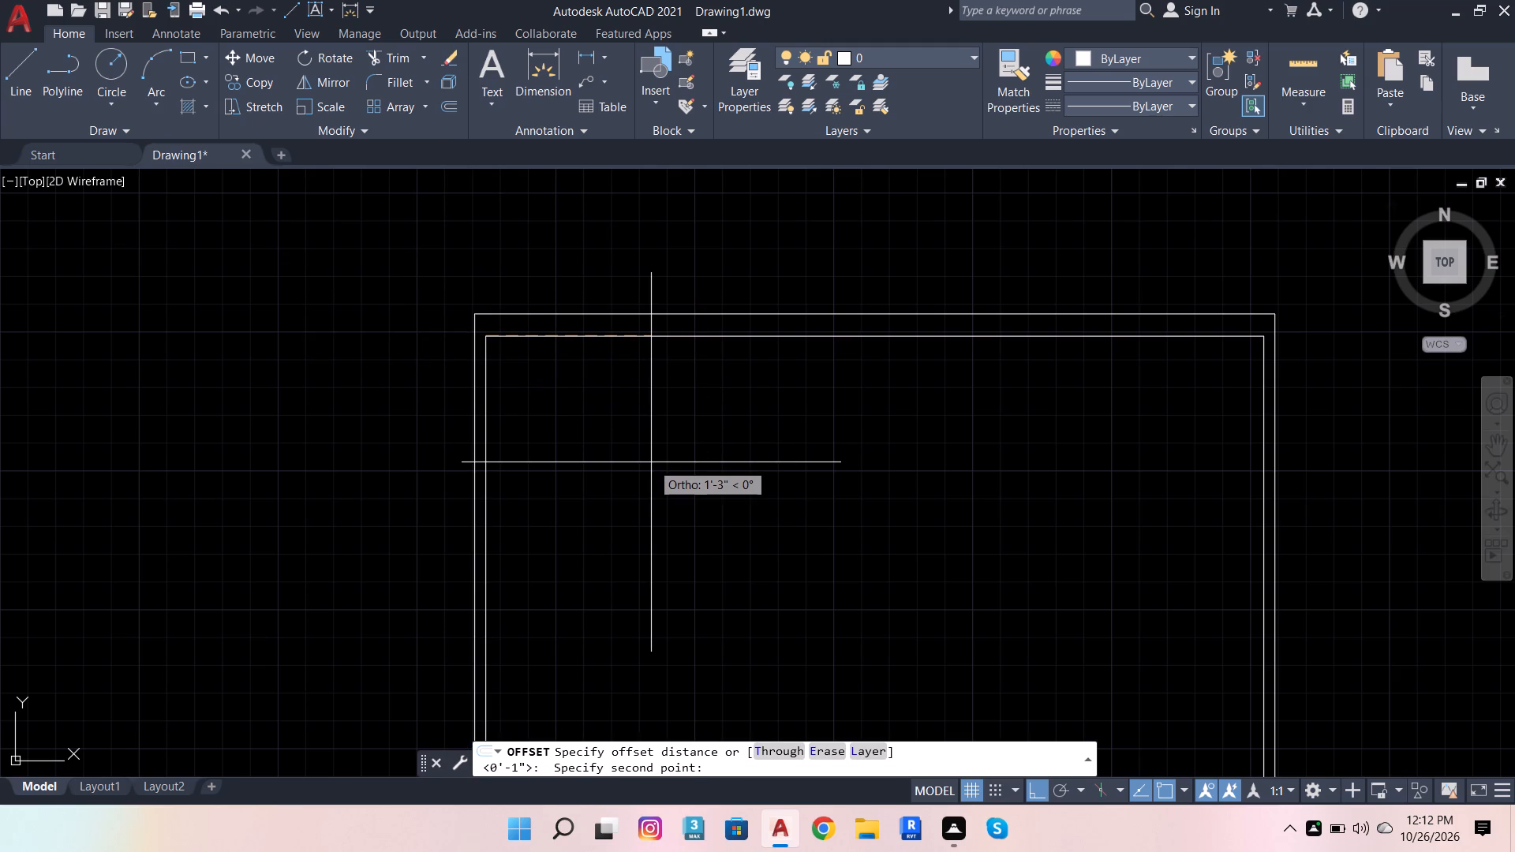
pyautogui.press('1')
pyautogui.press('Return')
pyautogui.click(651, 462)
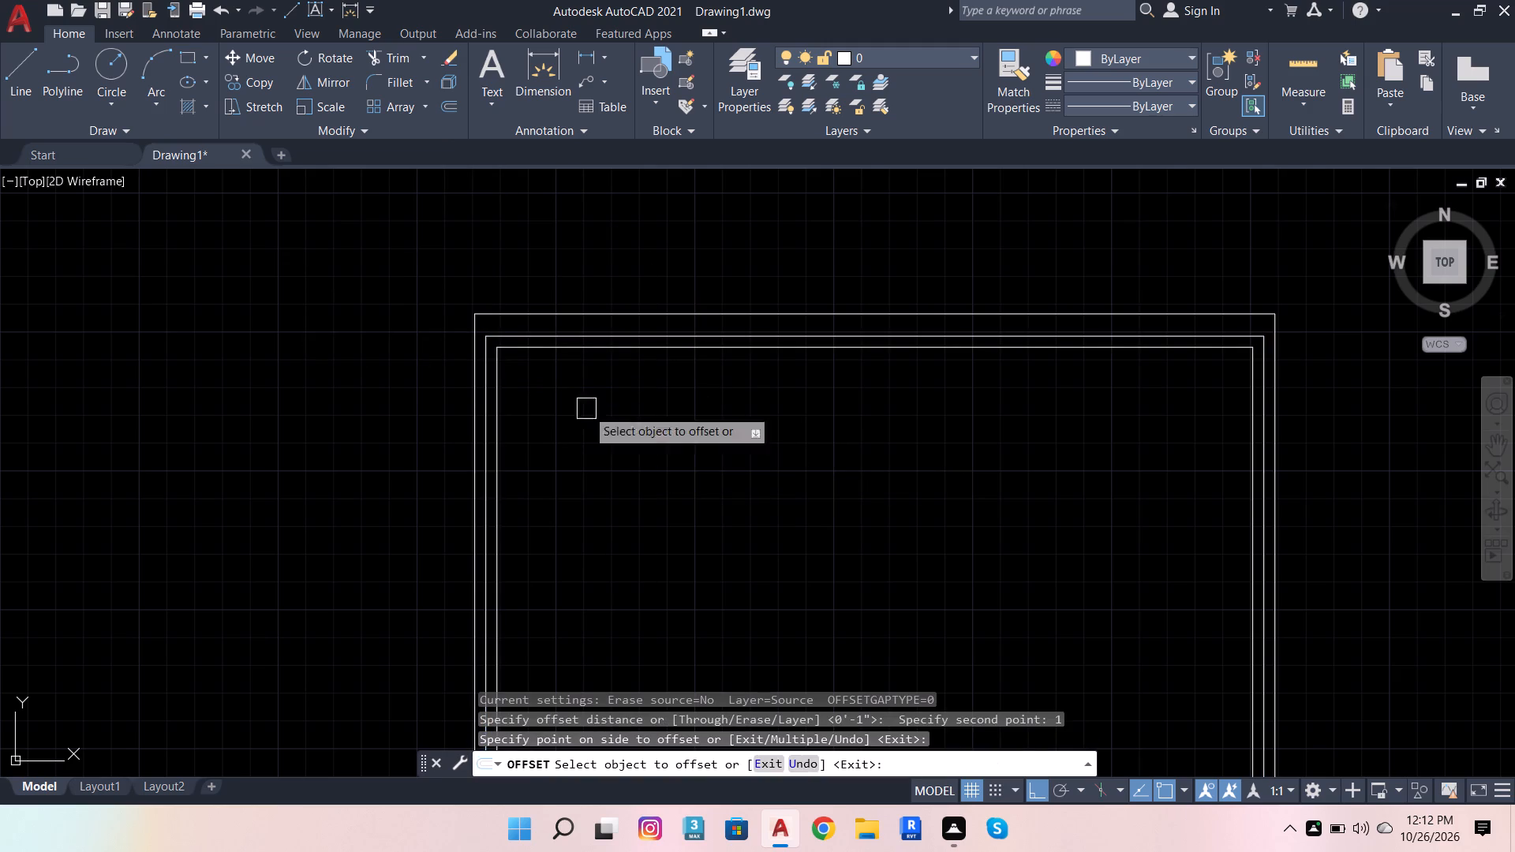
# Draw a vertical centre line from the midpoint of the joined inner frame's top edge down past the base lines.
pyautogui.moveTo(384, 56); pyautogui.dragTo(391, 54)
pyautogui.click(10, 85)
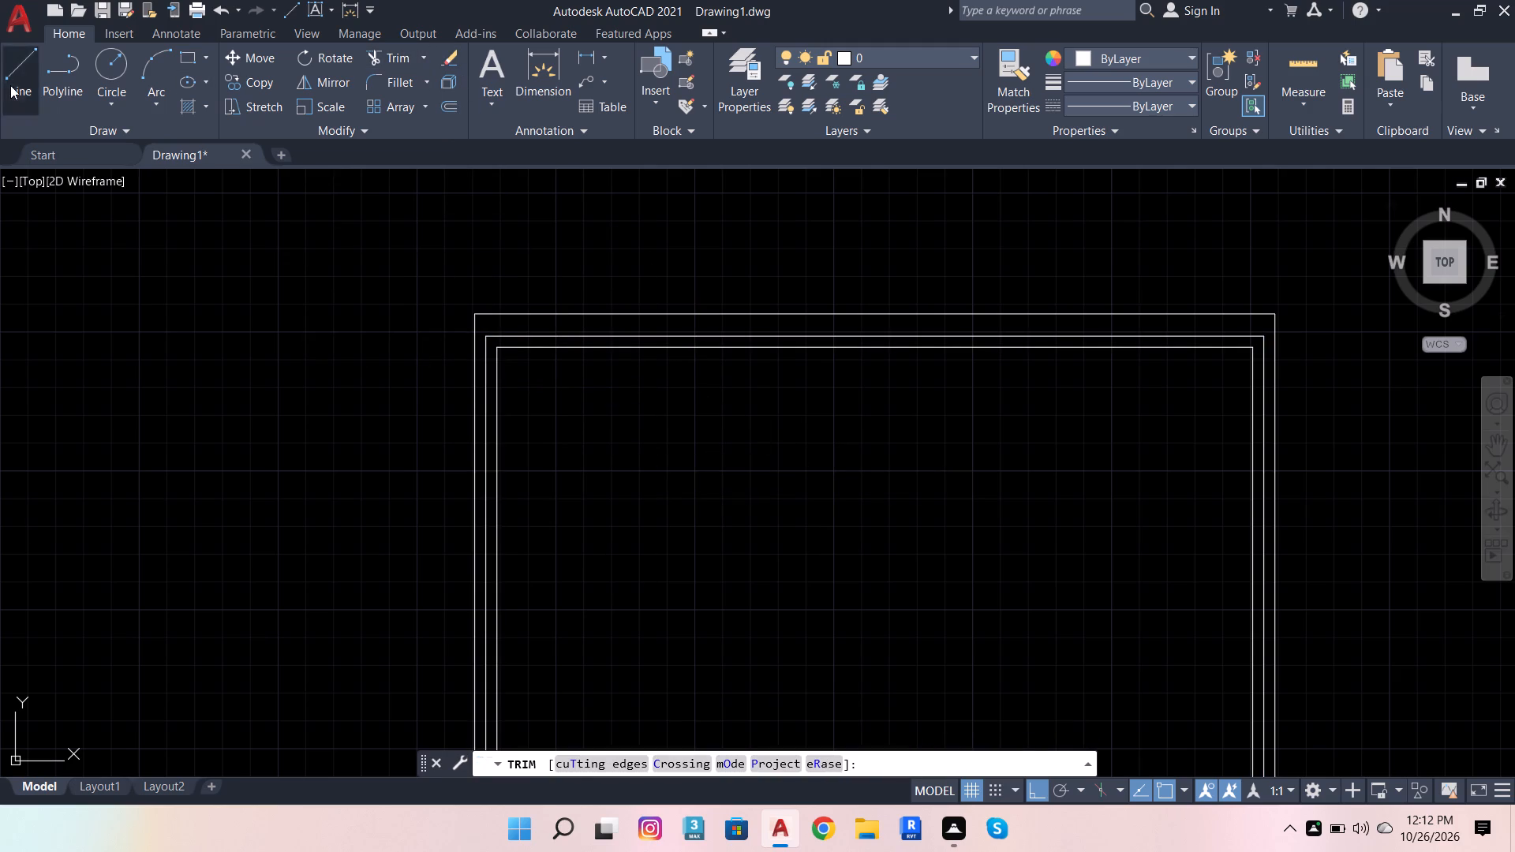
pyautogui.keyDown('shift'); pyautogui.rightClick(866, 473); pyautogui.keyUp('shift')
pyautogui.click(919, 465)
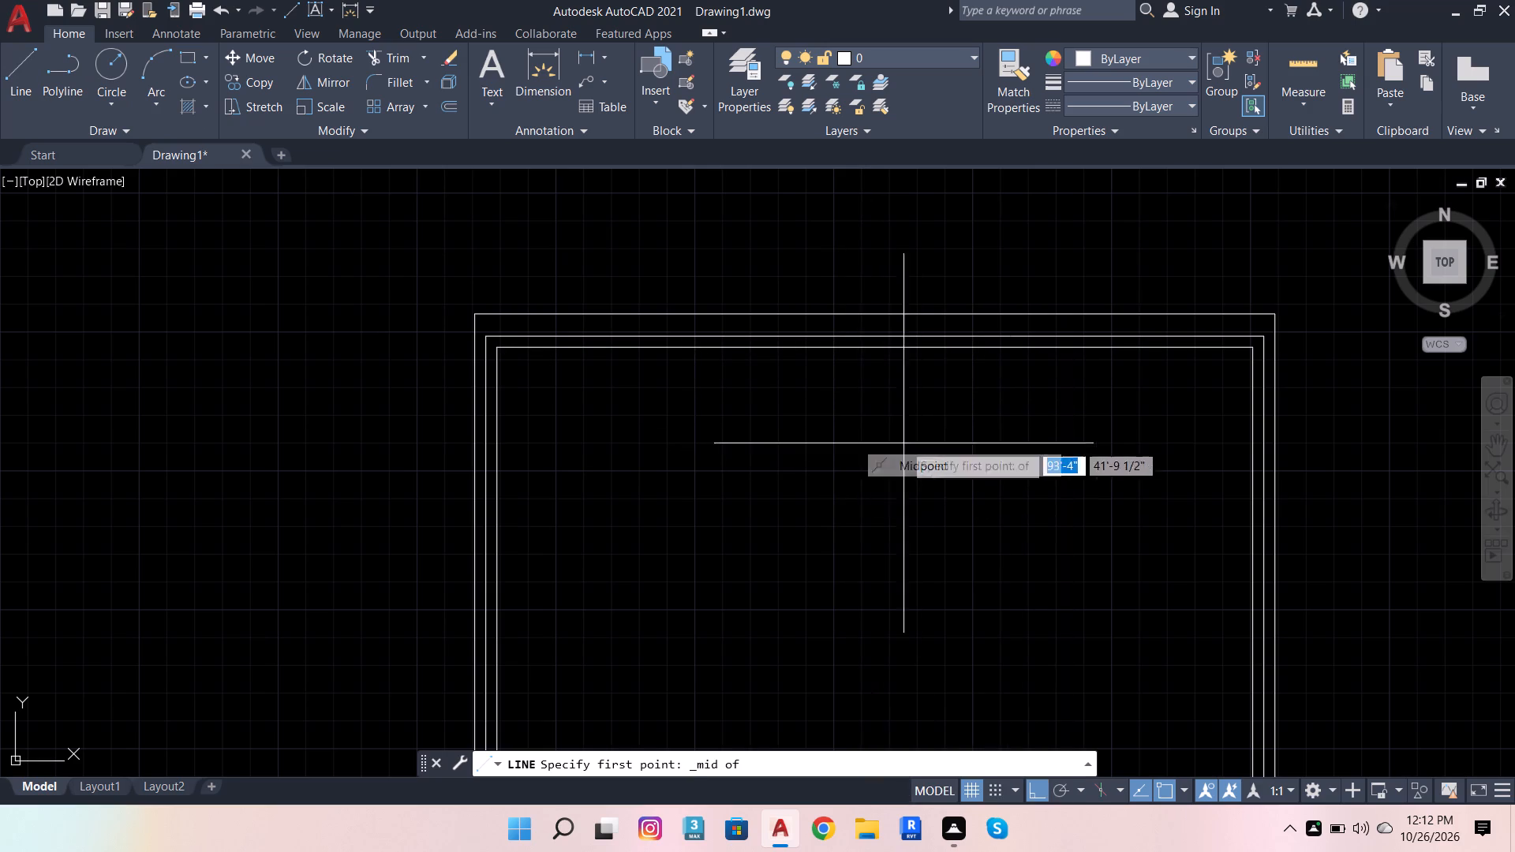
pyautogui.click(881, 334)
pyautogui.scroll(-3, 877, 383)
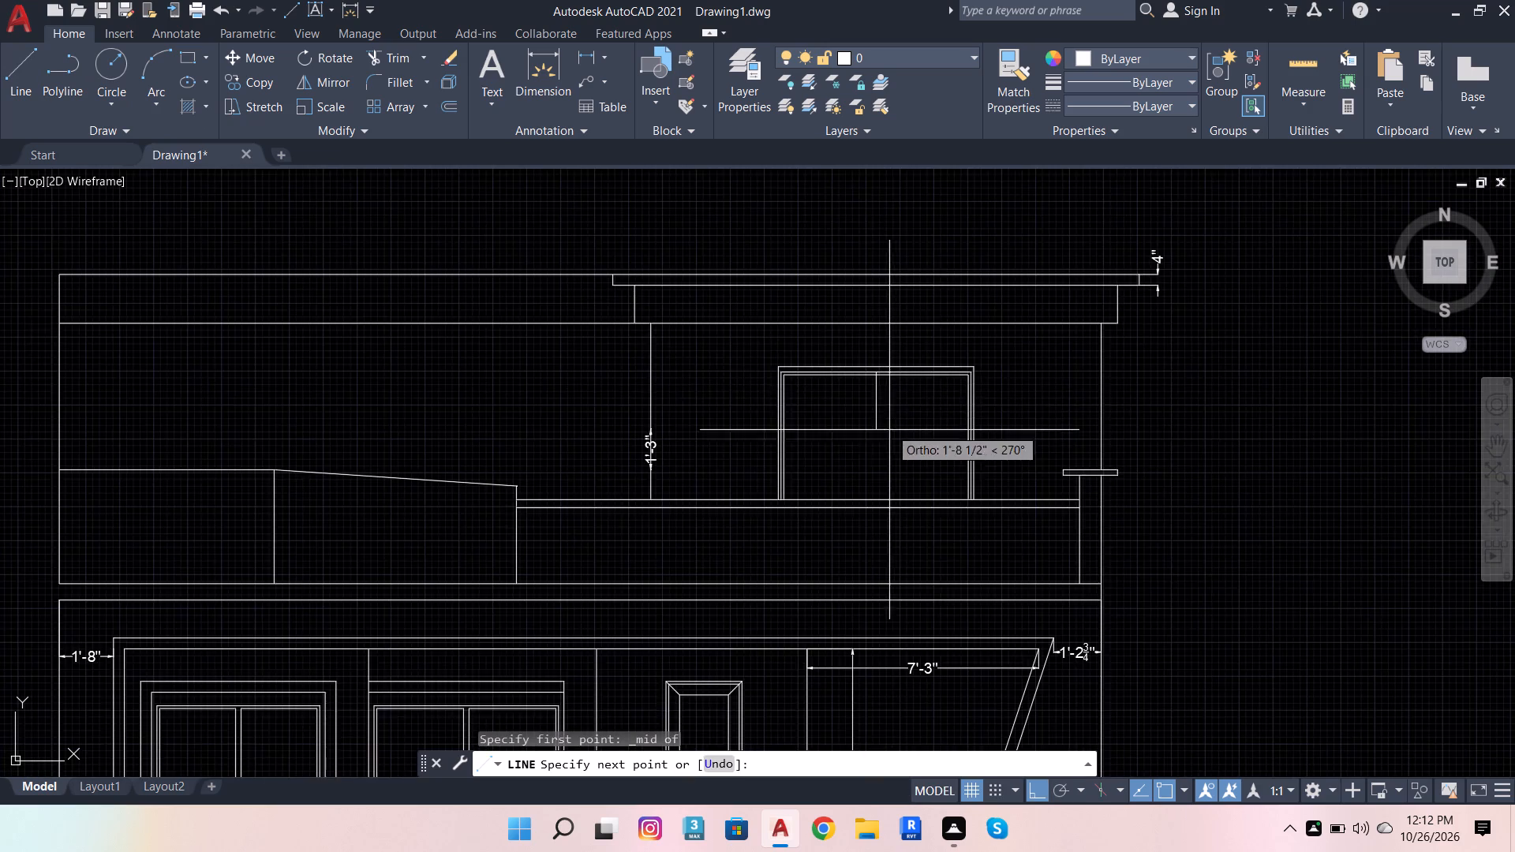
pyautogui.scroll(3, 895, 458)
pyautogui.click(851, 677)
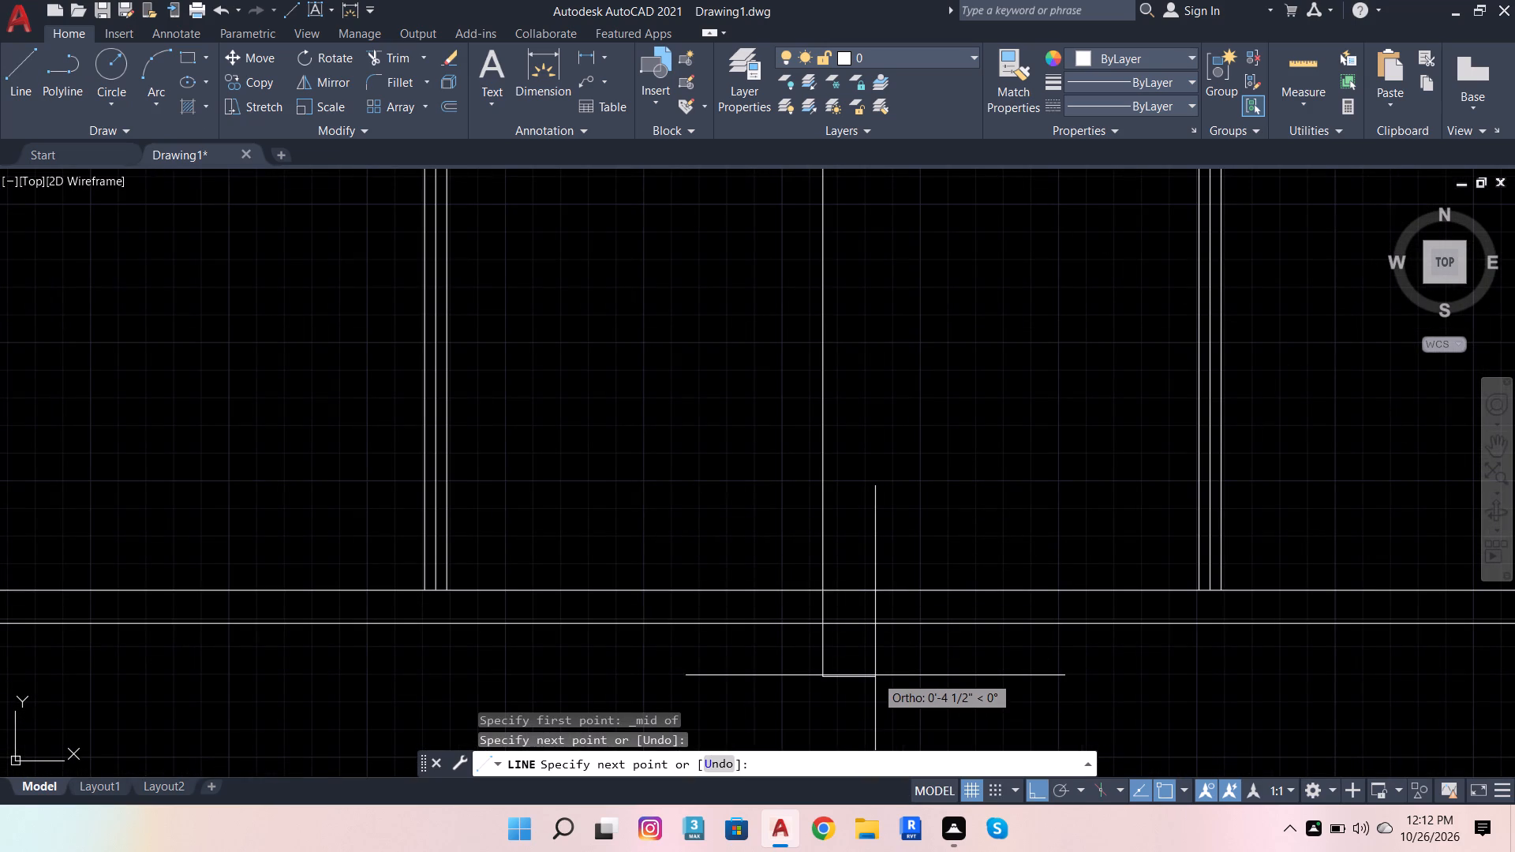
# Continue the line into a 2"-wide mullion outline, 1" on each side of the centre line, extending above the frame.
pyautogui.press('1')
pyautogui.press('Return')
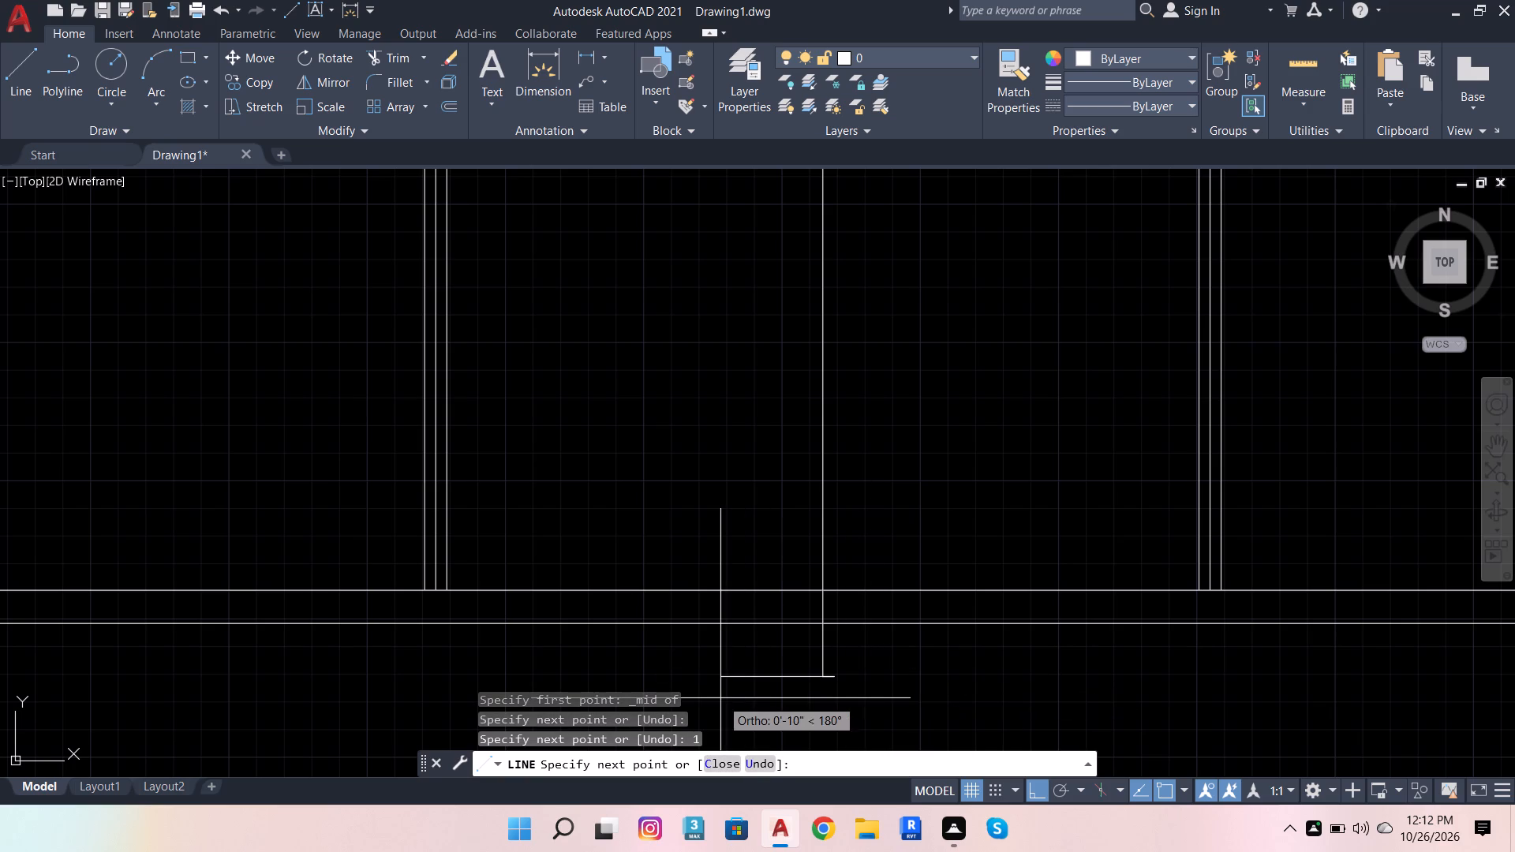
pyautogui.press('2')
pyautogui.press('Return')
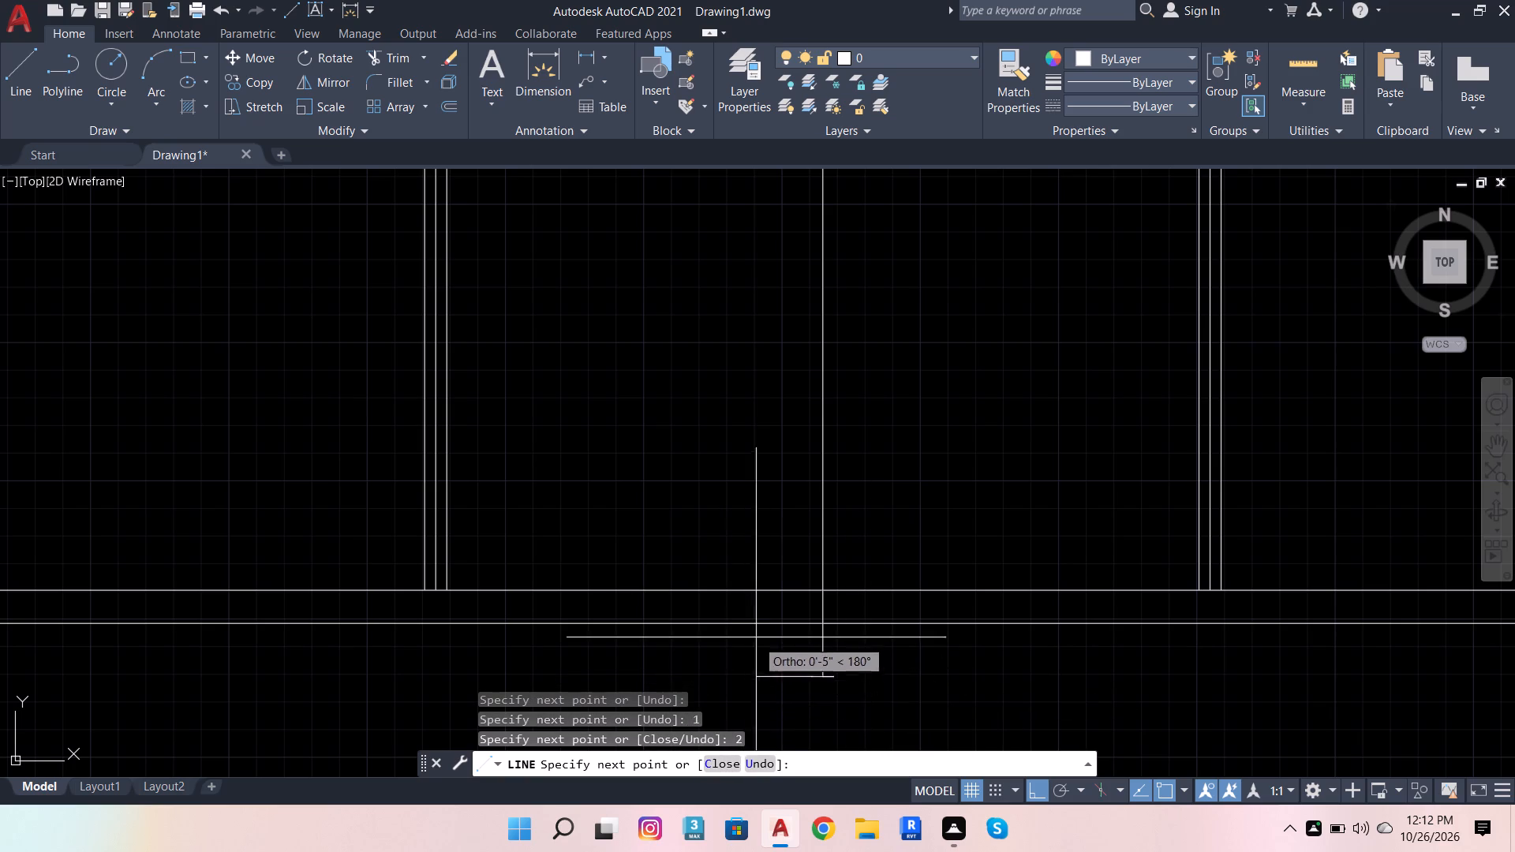
pyautogui.scroll(-3, 776, 674)
pyautogui.scroll(3, 773, 523)
pyautogui.click(795, 472)
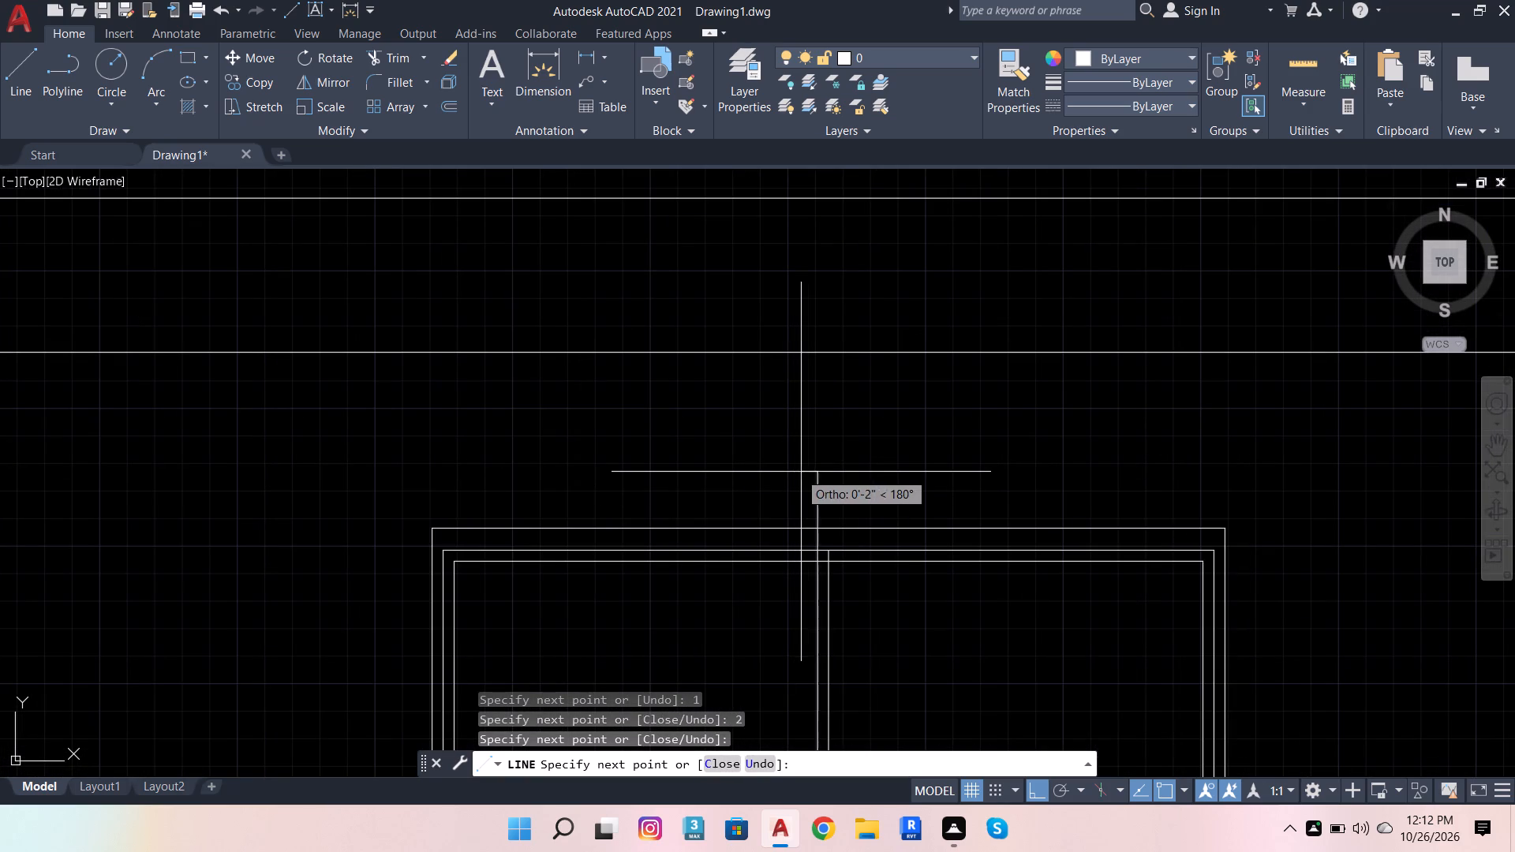
pyautogui.press('2')
pyautogui.press('Return')
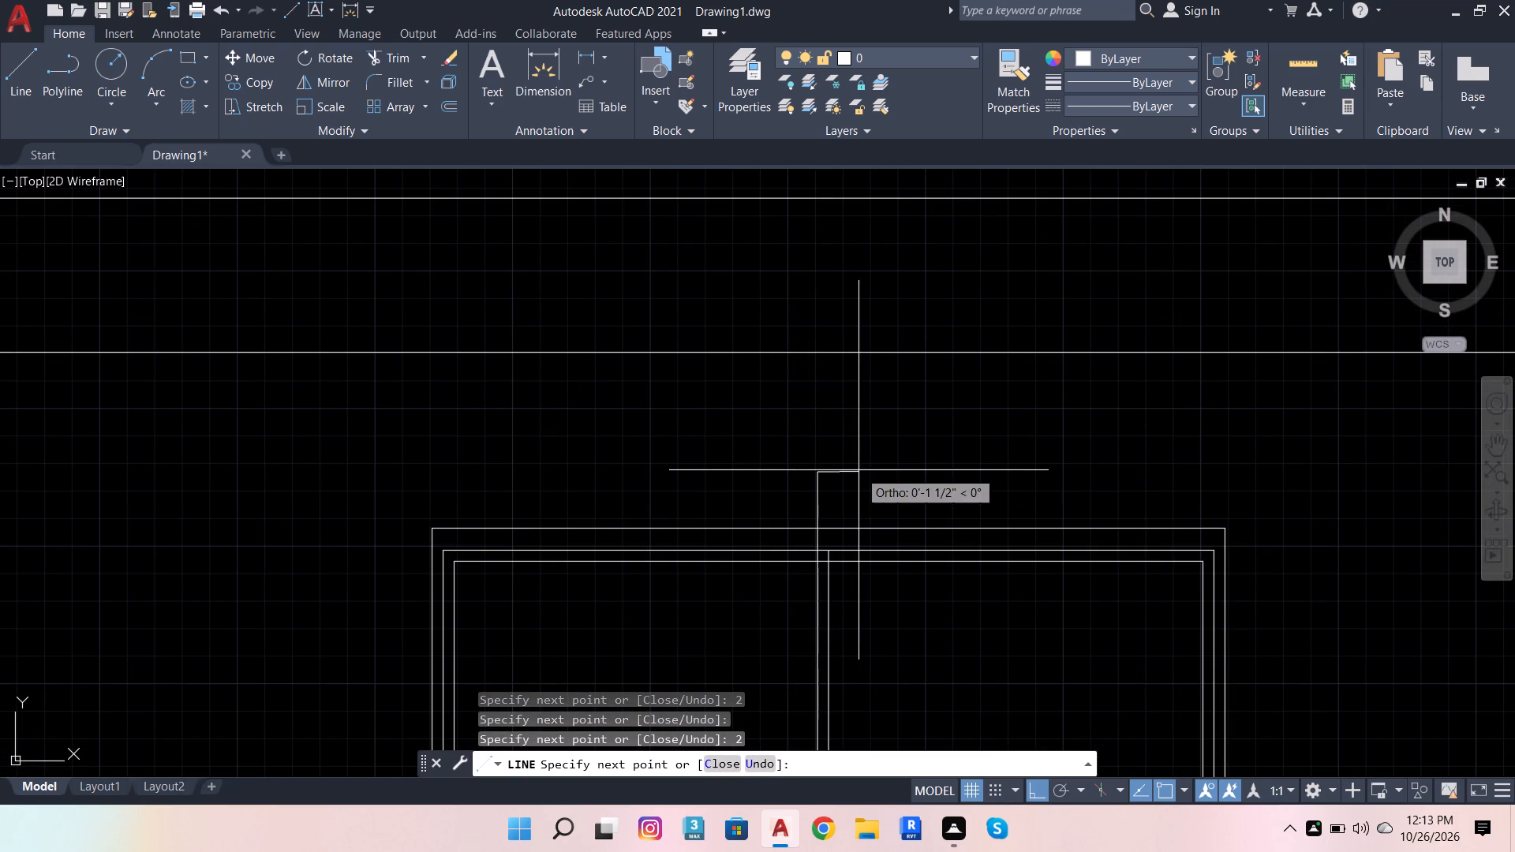
pyautogui.scroll(-3, 862, 473)
pyautogui.scroll(3, 855, 648)
pyautogui.click(863, 613)
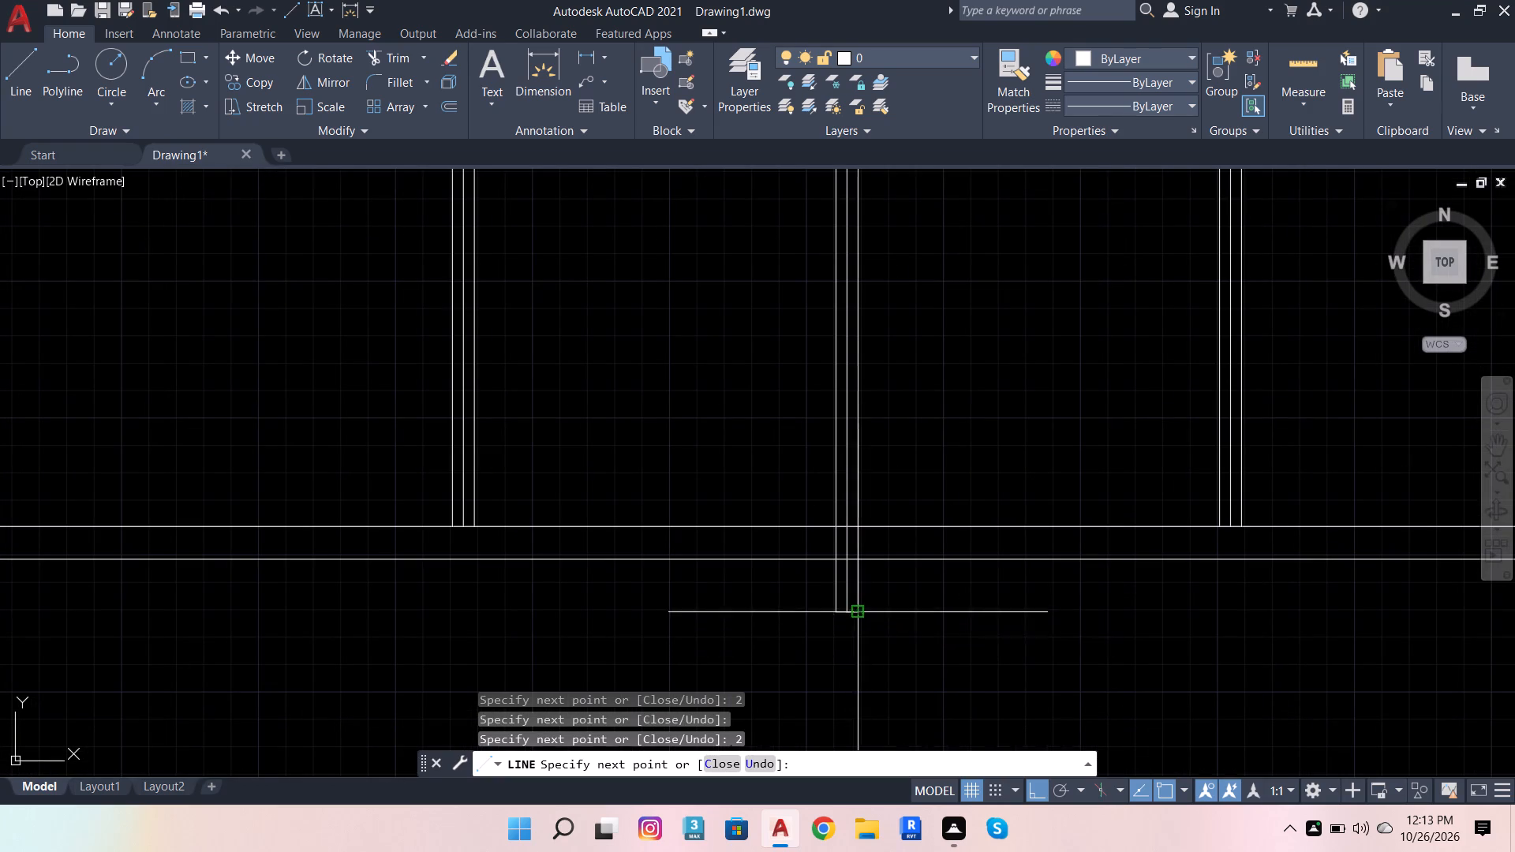
pyautogui.press('Escape')
# Delete the short horizontal lines closing the mullion's lower end.
pyautogui.click(899, 644)
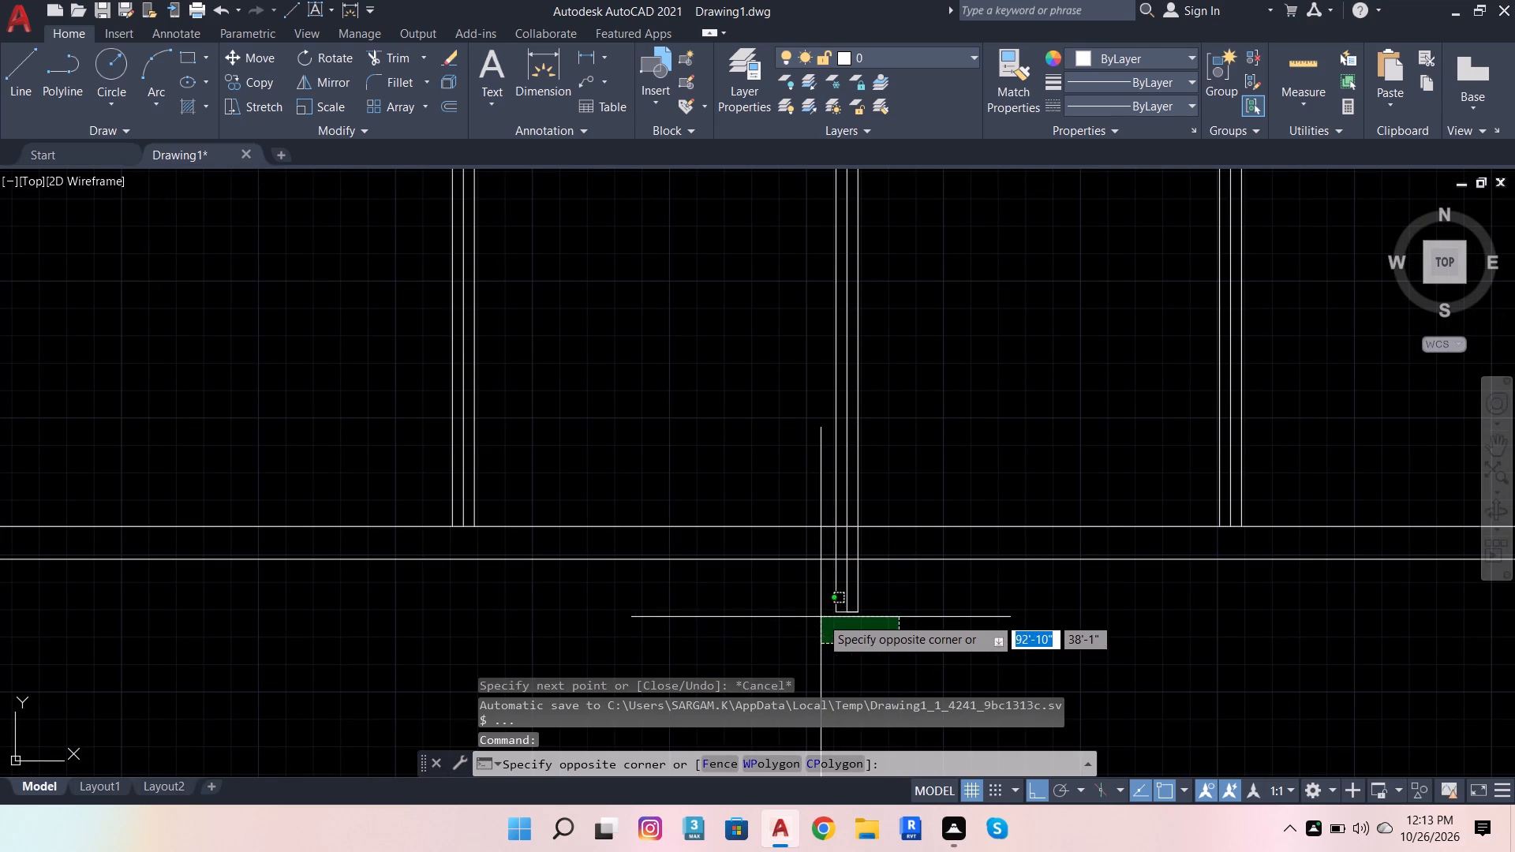
pyautogui.click(828, 609)
pyautogui.press('Escape')
pyautogui.scroll(1, 857, 625)
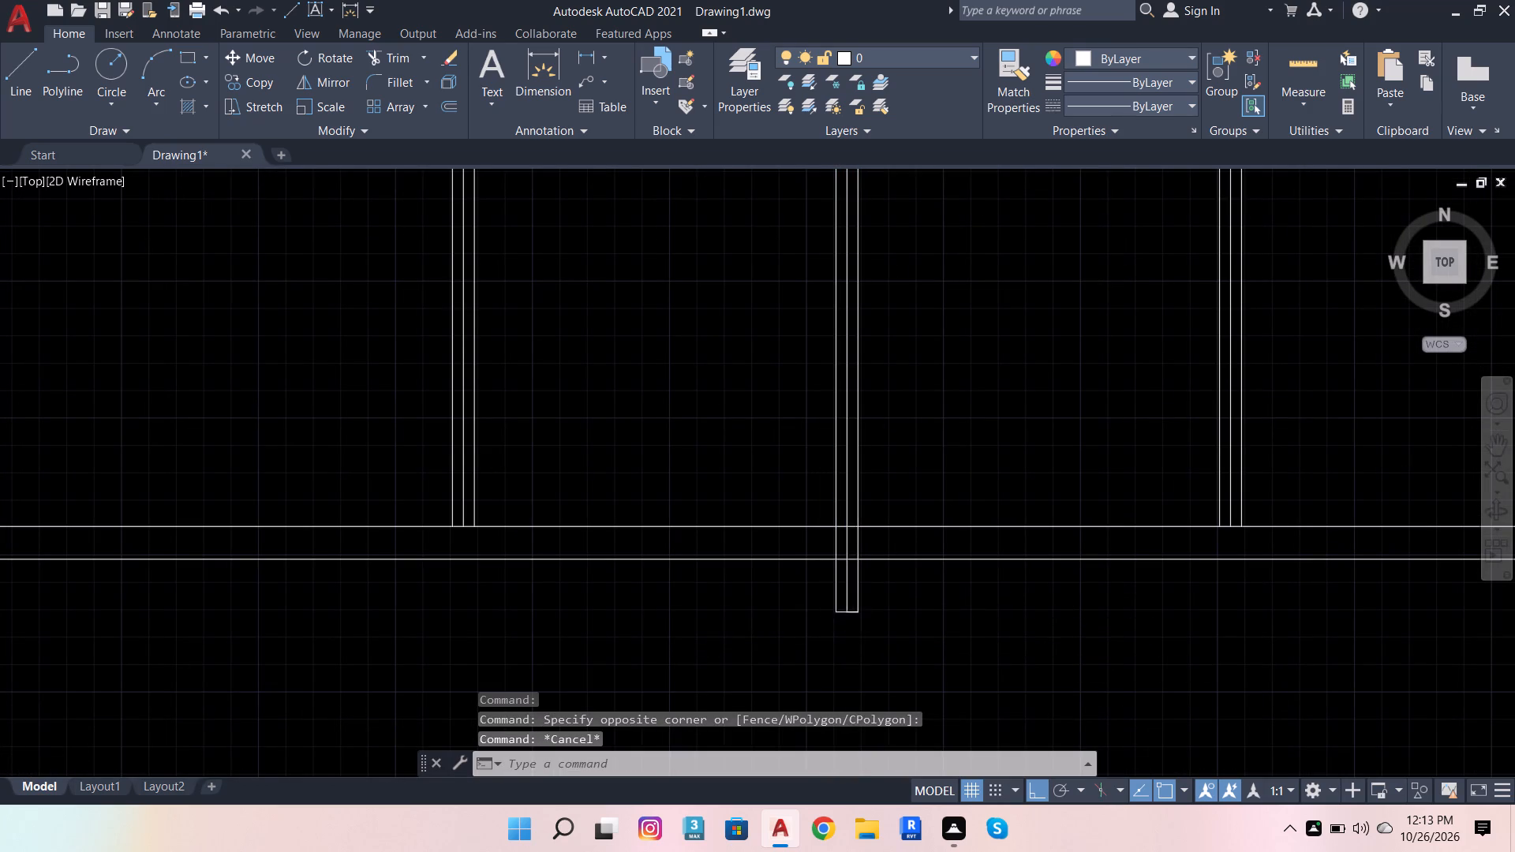
pyautogui.scroll(2, 857, 625)
pyautogui.click(726, 558)
pyautogui.click(873, 611)
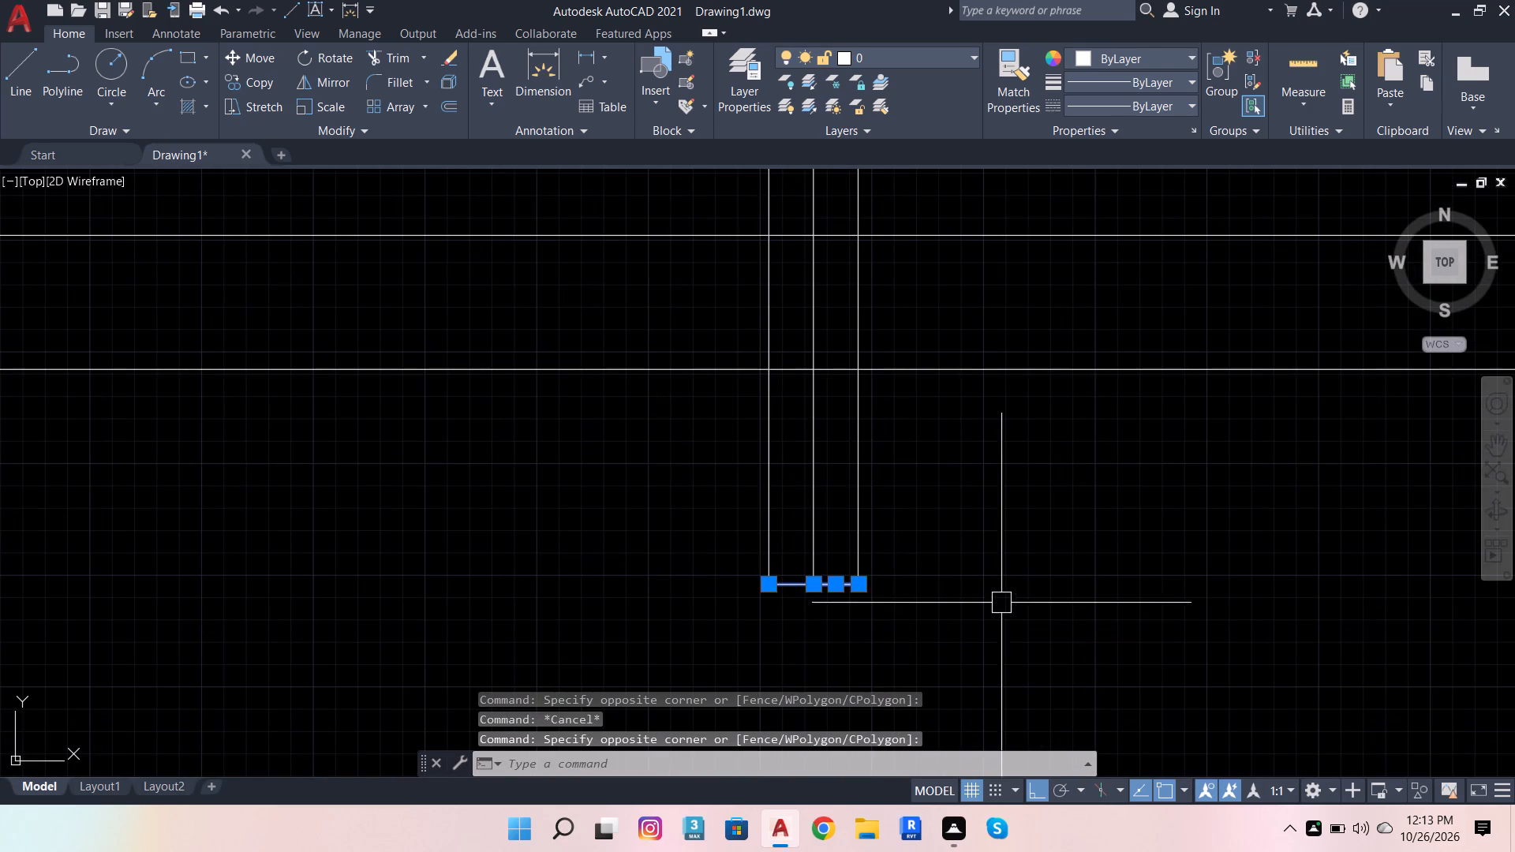
pyautogui.hotkey('shift', 'Delete')
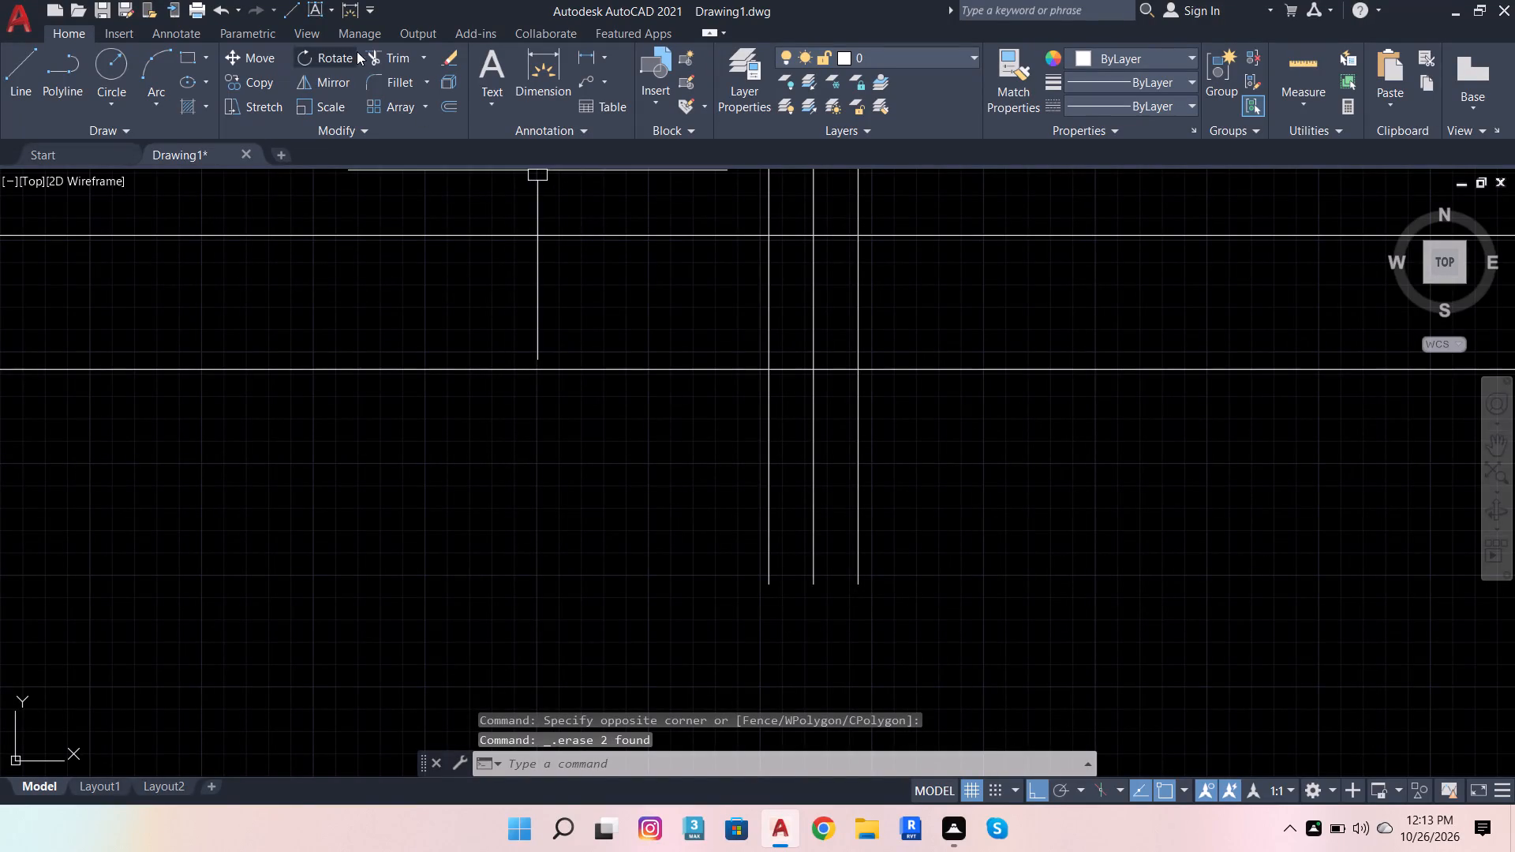
# Trim the three vertical mullion lines between and below the two horizontal lines at the frame's base.
pyautogui.click(394, 54)
pyautogui.click(910, 318)
pyautogui.click(689, 310)
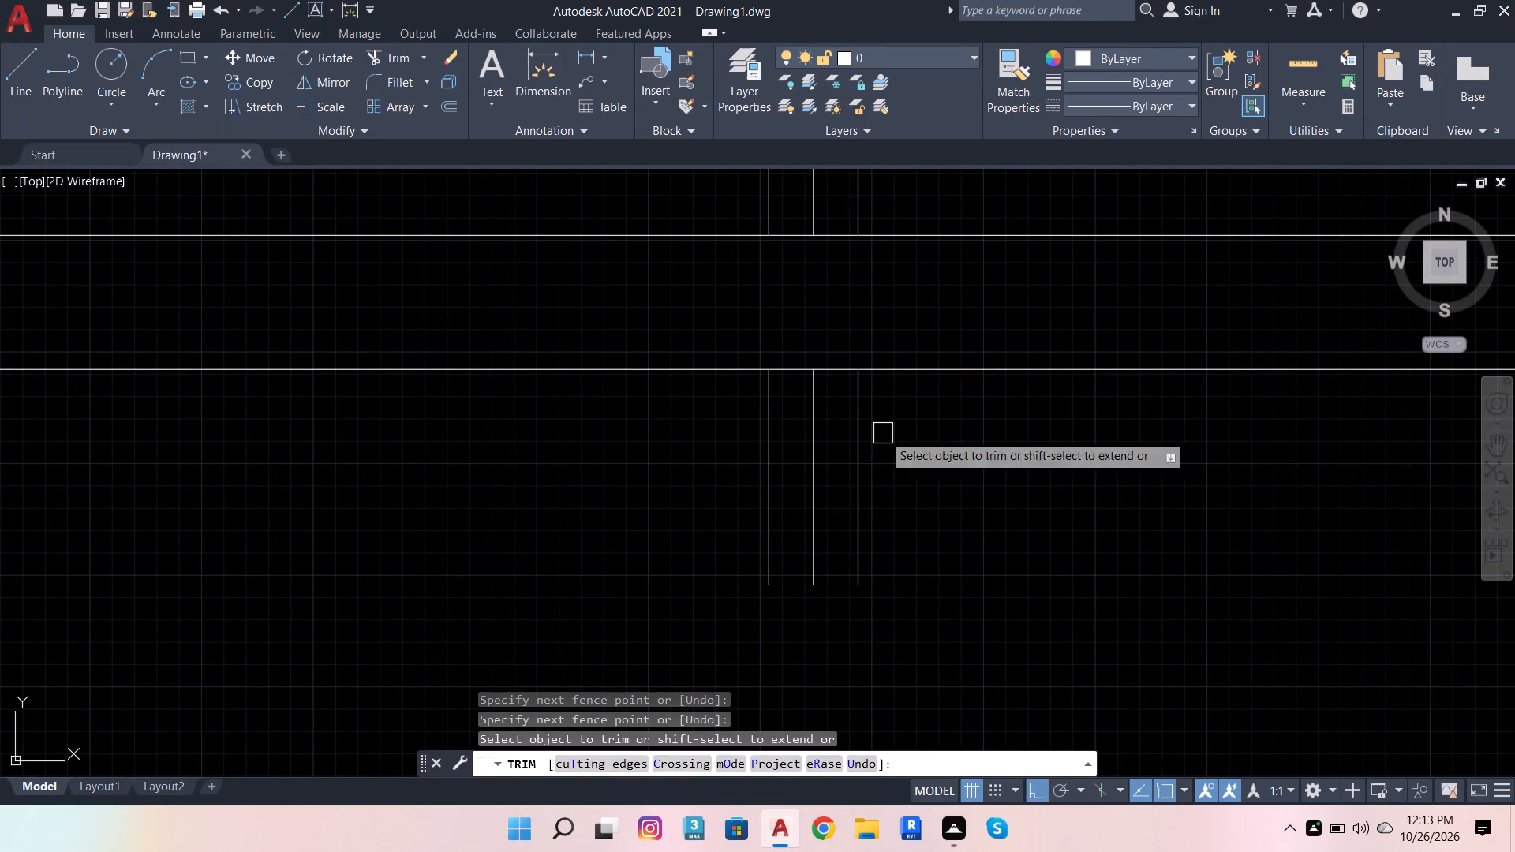
pyautogui.click(952, 499)
pyautogui.click(582, 489)
pyautogui.scroll(-4, 737, 594)
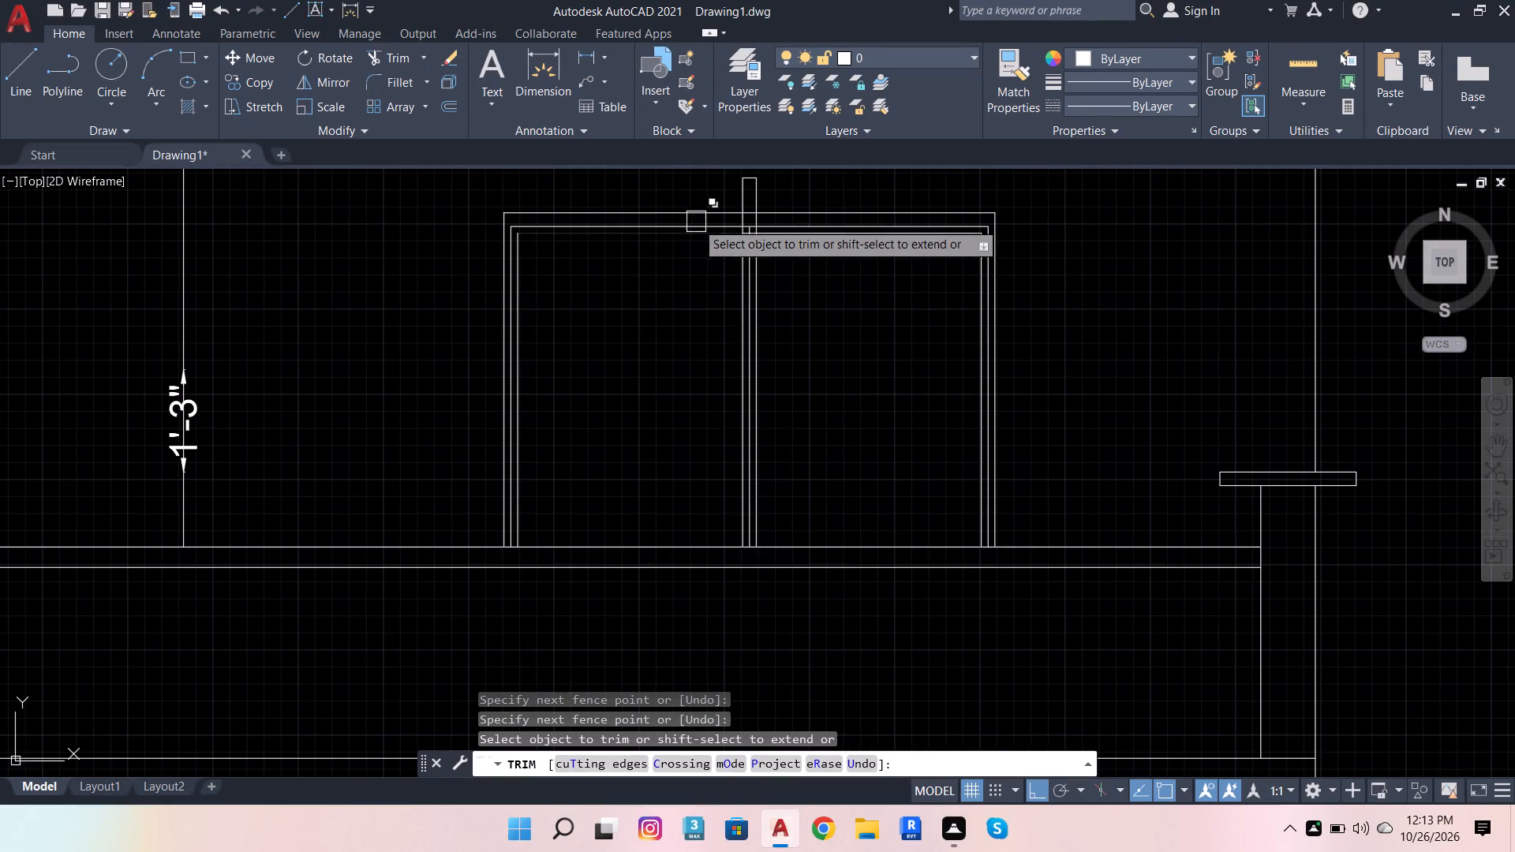
# Trim the mullion outline and centre line where they project above the window frame and cross its top borders.
pyautogui.scroll(2, 704, 211)
pyautogui.click(784, 192)
pyautogui.click(844, 185)
pyautogui.scroll(-2, 851, 300)
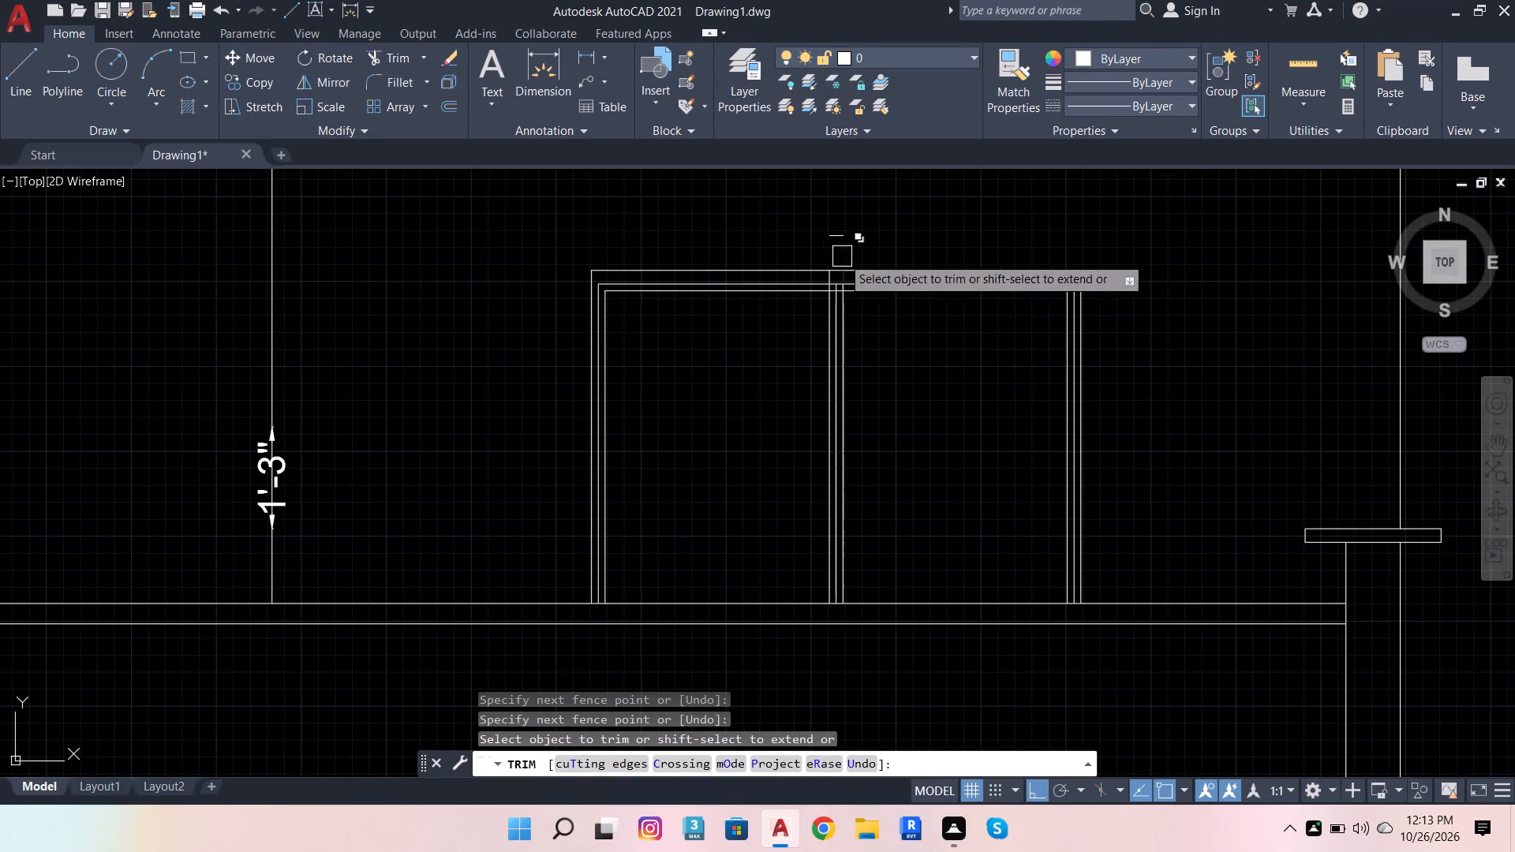
pyautogui.scroll(1, 836, 241)
pyautogui.click(835, 236)
pyautogui.scroll(3, 849, 319)
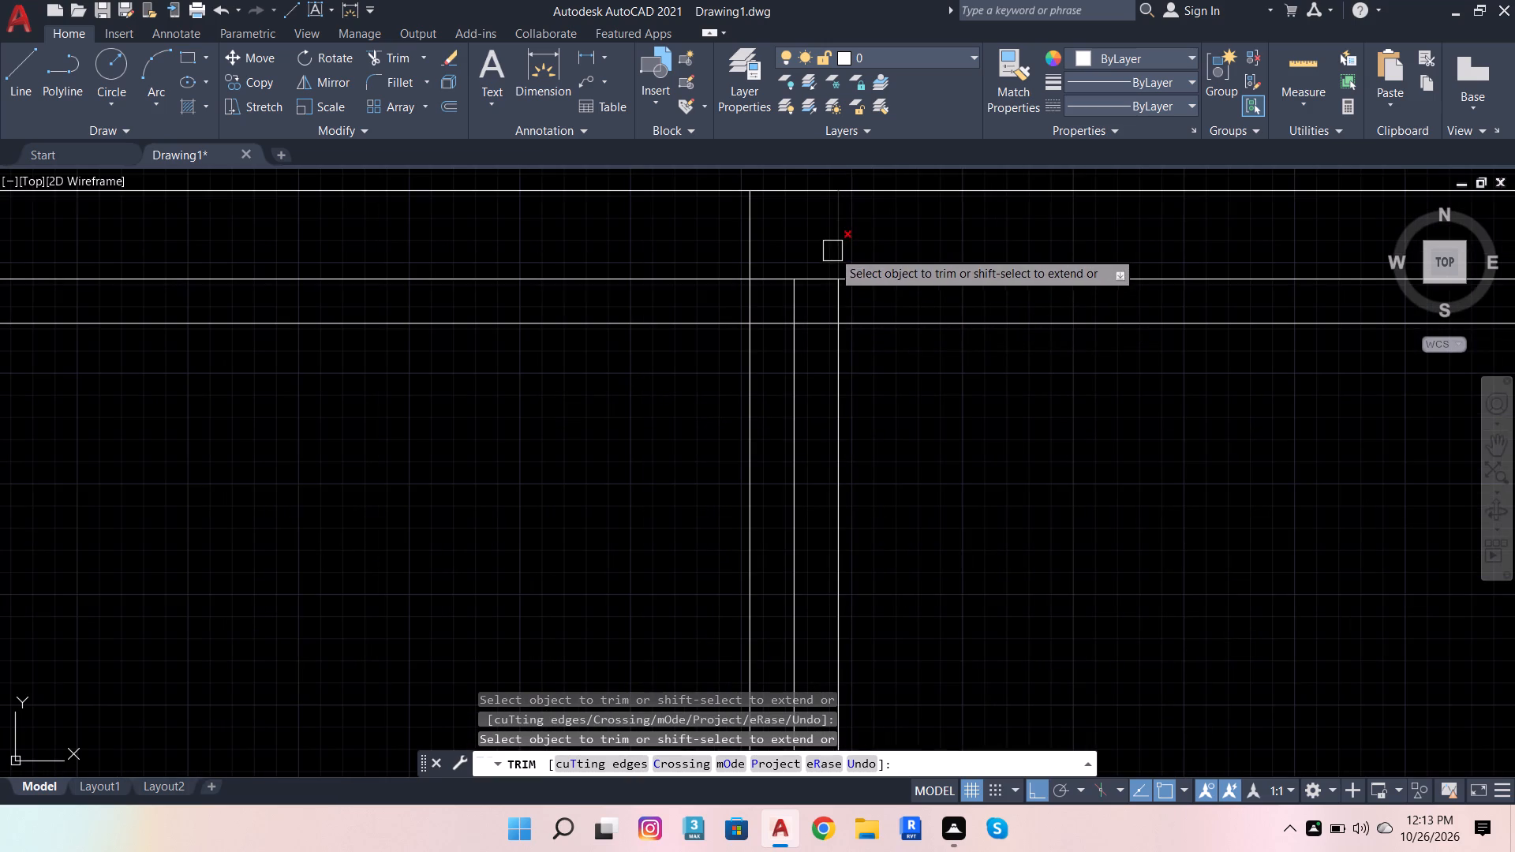
pyautogui.click(836, 249)
pyautogui.click(744, 253)
pyautogui.scroll(2, 794, 290)
pyautogui.click(794, 292)
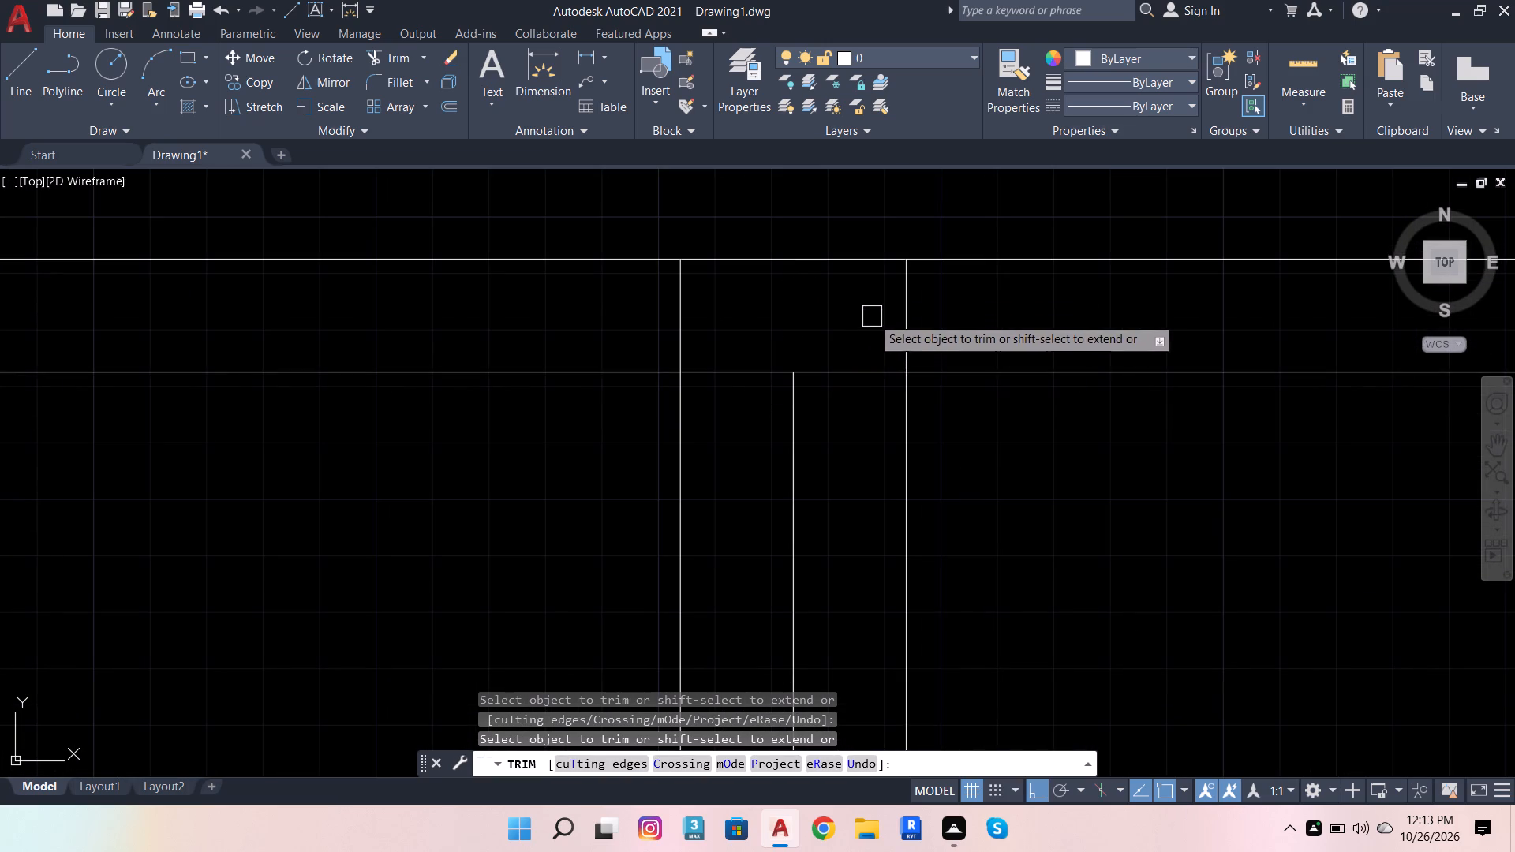
# Remove the mullion's centre line, trim the inner top edge across the mullion, and extend the left mullion line up to the middle border.
pyautogui.click(786, 431)
pyautogui.click(836, 365)
pyautogui.scroll(-2, 810, 413)
pyautogui.click(861, 373)
pyautogui.click(745, 380)
pyautogui.scroll(-5, 810, 465)
pyautogui.scroll(2, 880, 538)
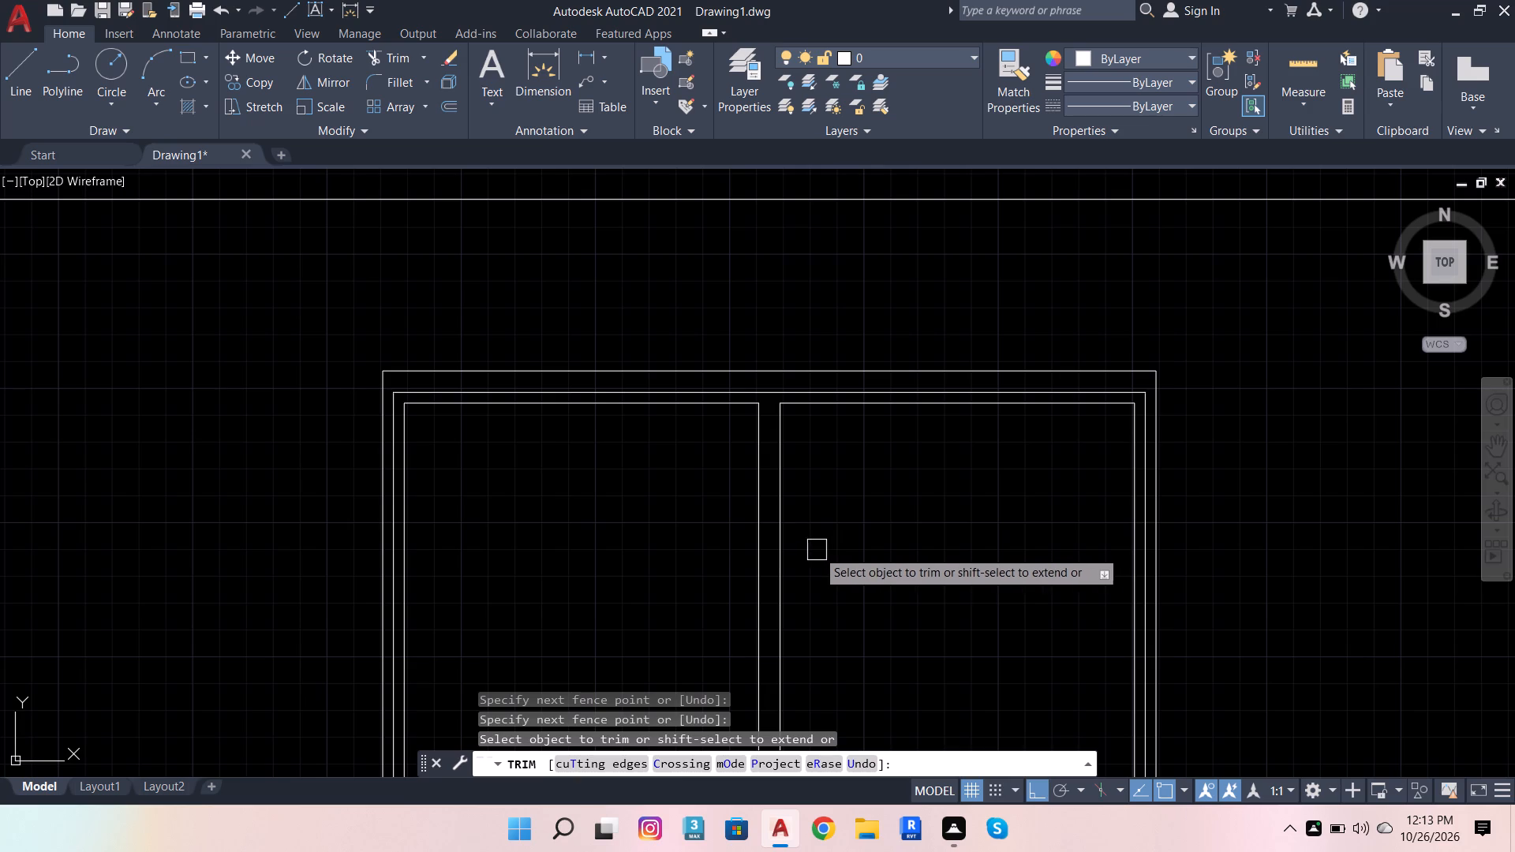
pyautogui.keyDown('shift'); pyautogui.click(757, 486); pyautogui.keyUp('shift')
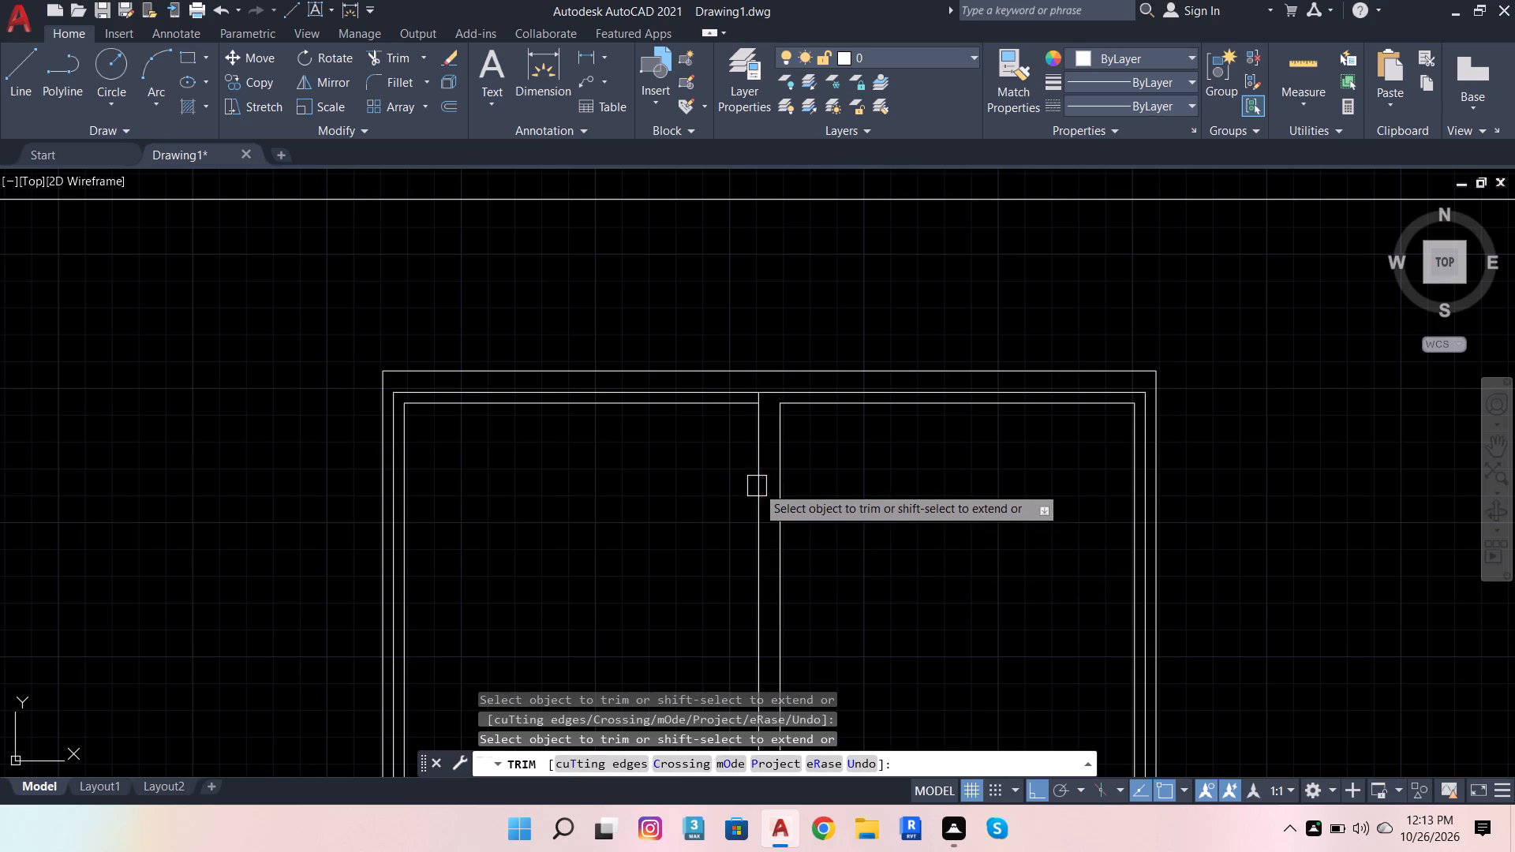
pyautogui.press('Escape')
# Offset the right mullion line 1" to the right.
pyautogui.click(784, 461)
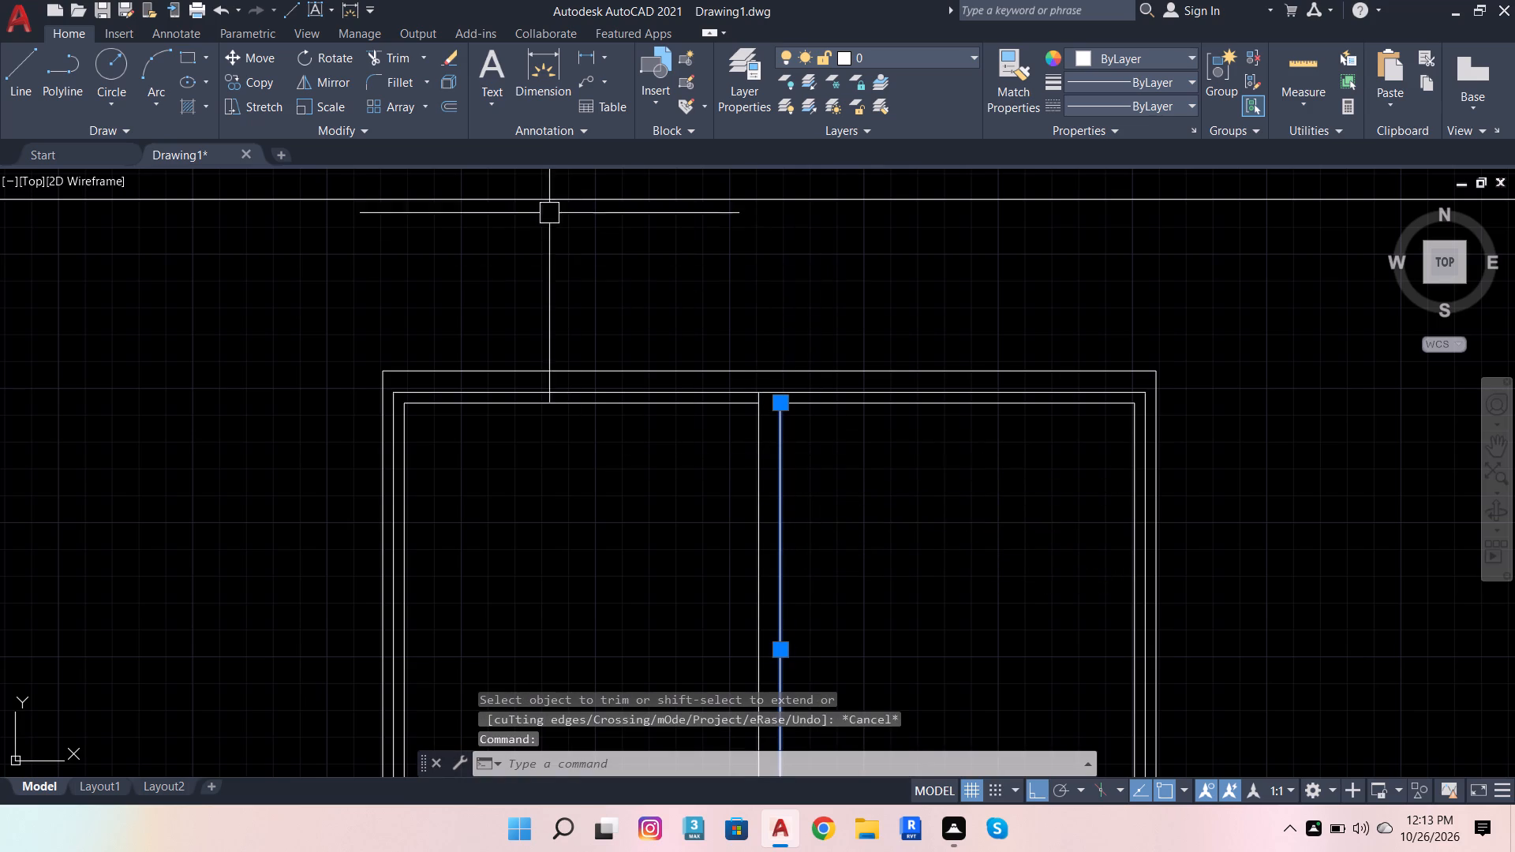
pyautogui.click(454, 111)
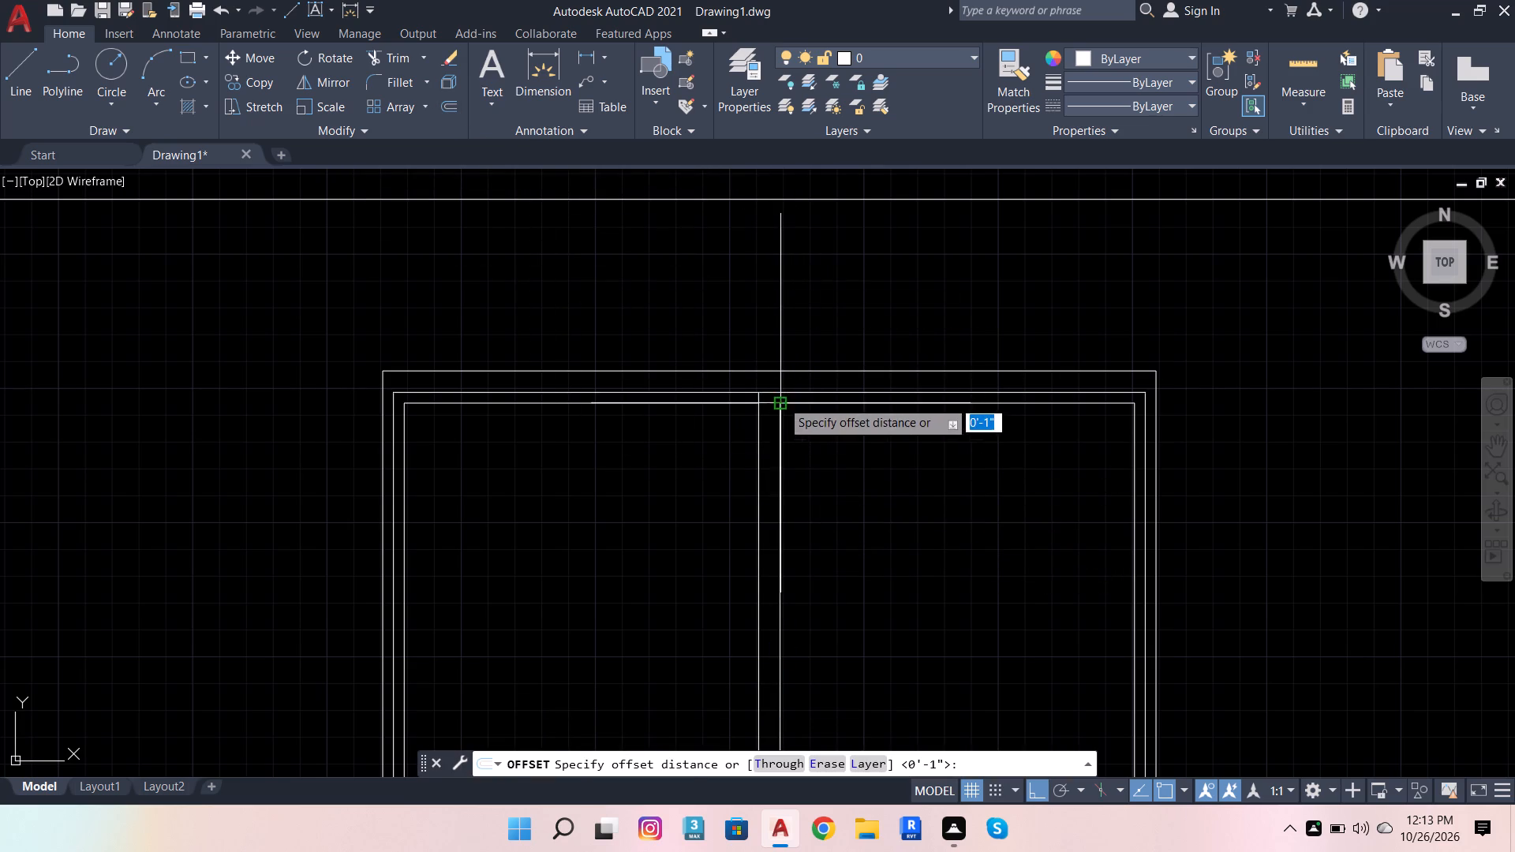
pyautogui.moveTo(781, 400); pyautogui.dragTo(788, 403)
pyautogui.press('1')
pyautogui.press('Return')
pyautogui.click(899, 497)
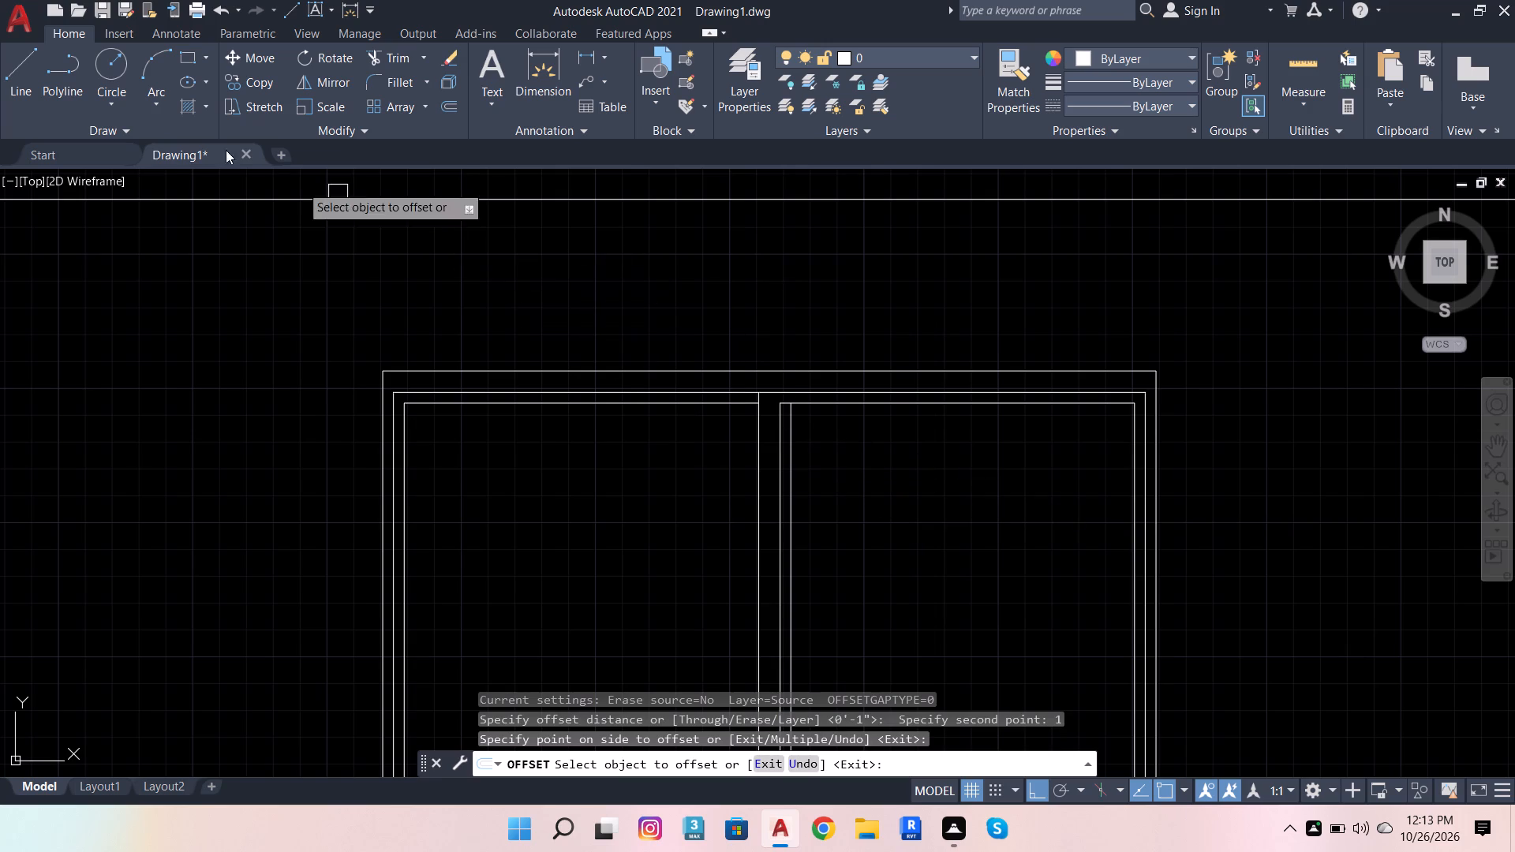
# Extend the original right mullion line up to the middle border and trim the short inner-edge piece beside the offset line.
pyautogui.click(372, 55)
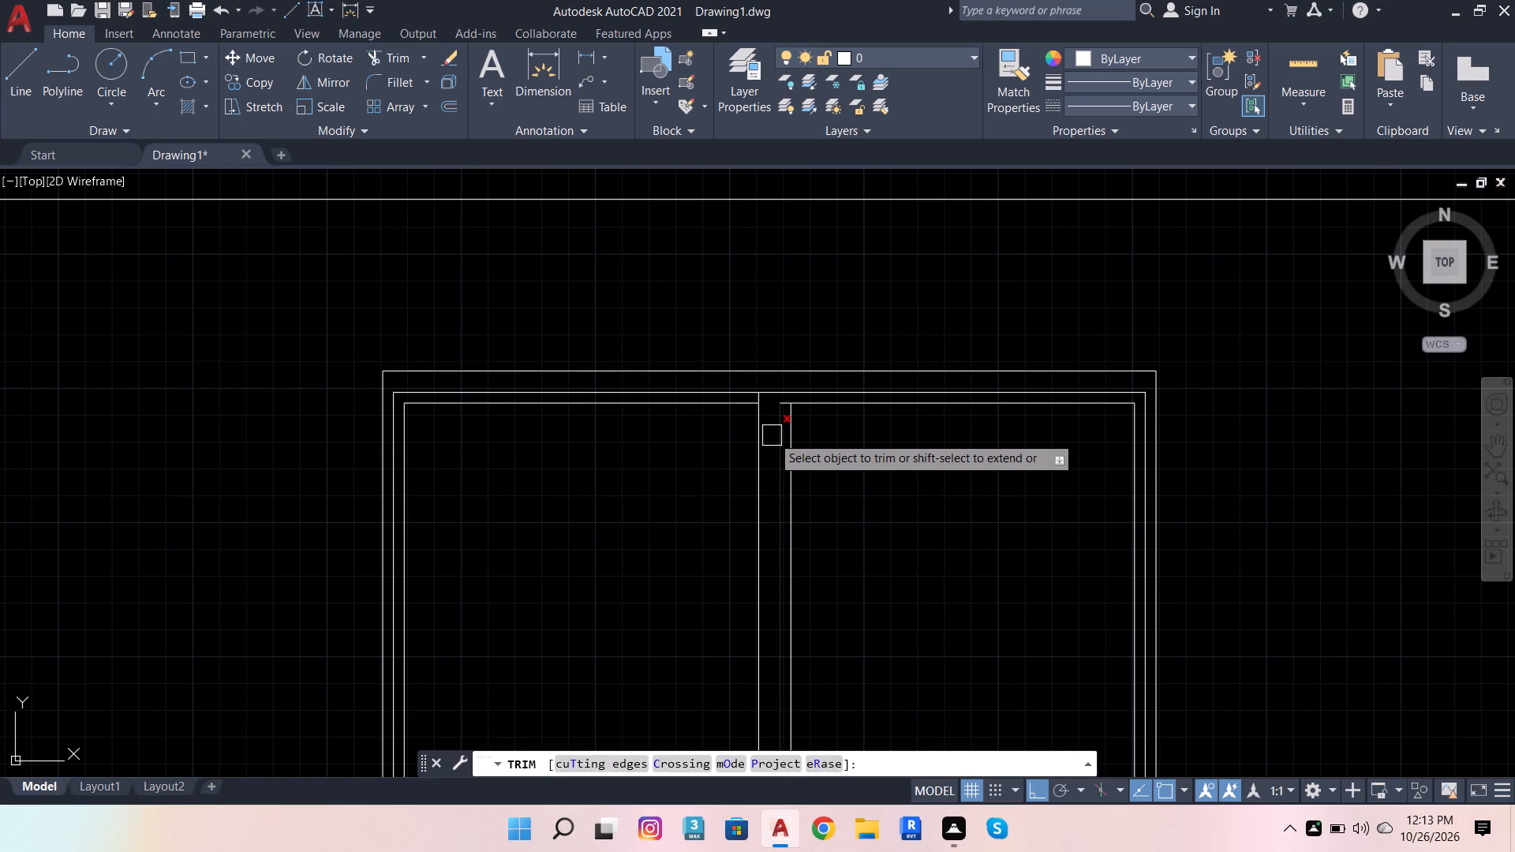
pyautogui.keyDown('shift'); pyautogui.click(772, 435); pyautogui.keyUp('shift')
pyautogui.scroll(4, 784, 398)
pyautogui.click(786, 420)
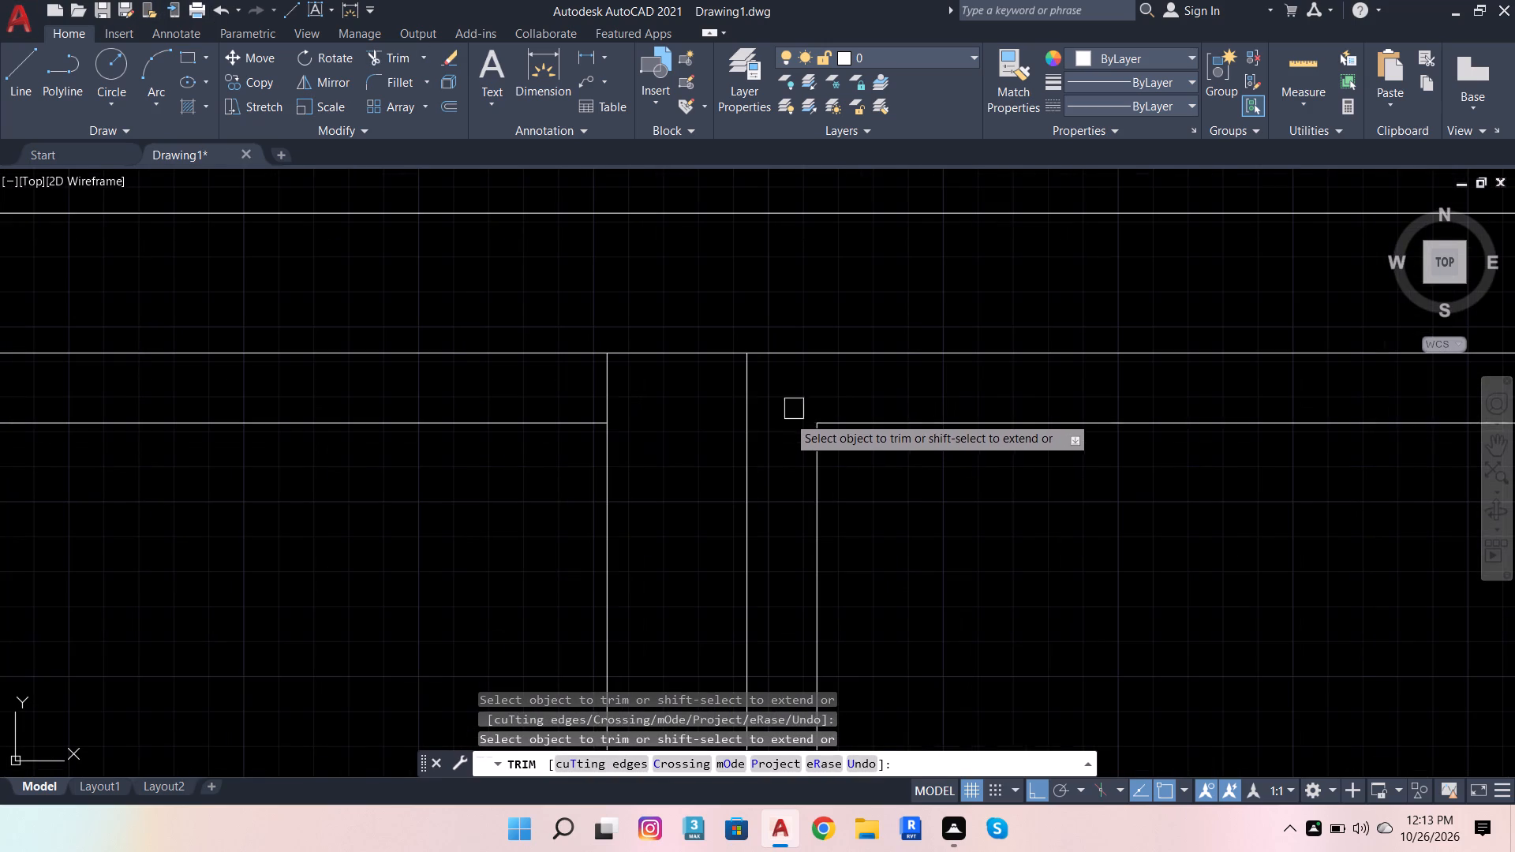
pyautogui.scroll(-6, 821, 402)
pyautogui.scroll(-2, 853, 559)
pyautogui.scroll(5, 840, 618)
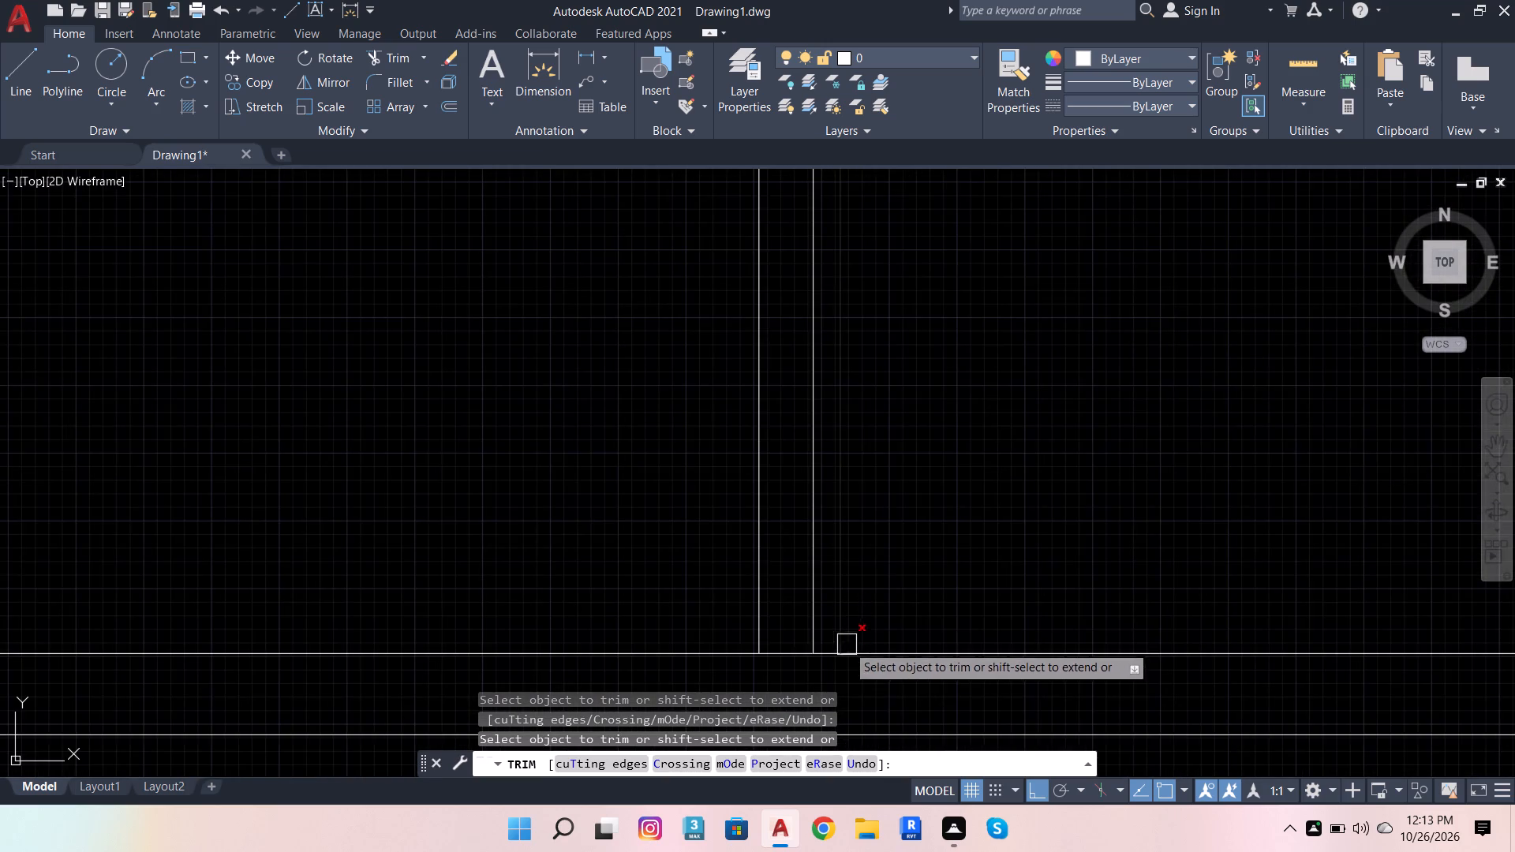
pyautogui.scroll(-4, 862, 685)
pyautogui.press('Escape')
pyautogui.press('Escape')
pyautogui.press('Escape')
# Dimension the window's overall width, placing the dimension just above the frame's top edge.
pyautogui.scroll(2, 929, 582)
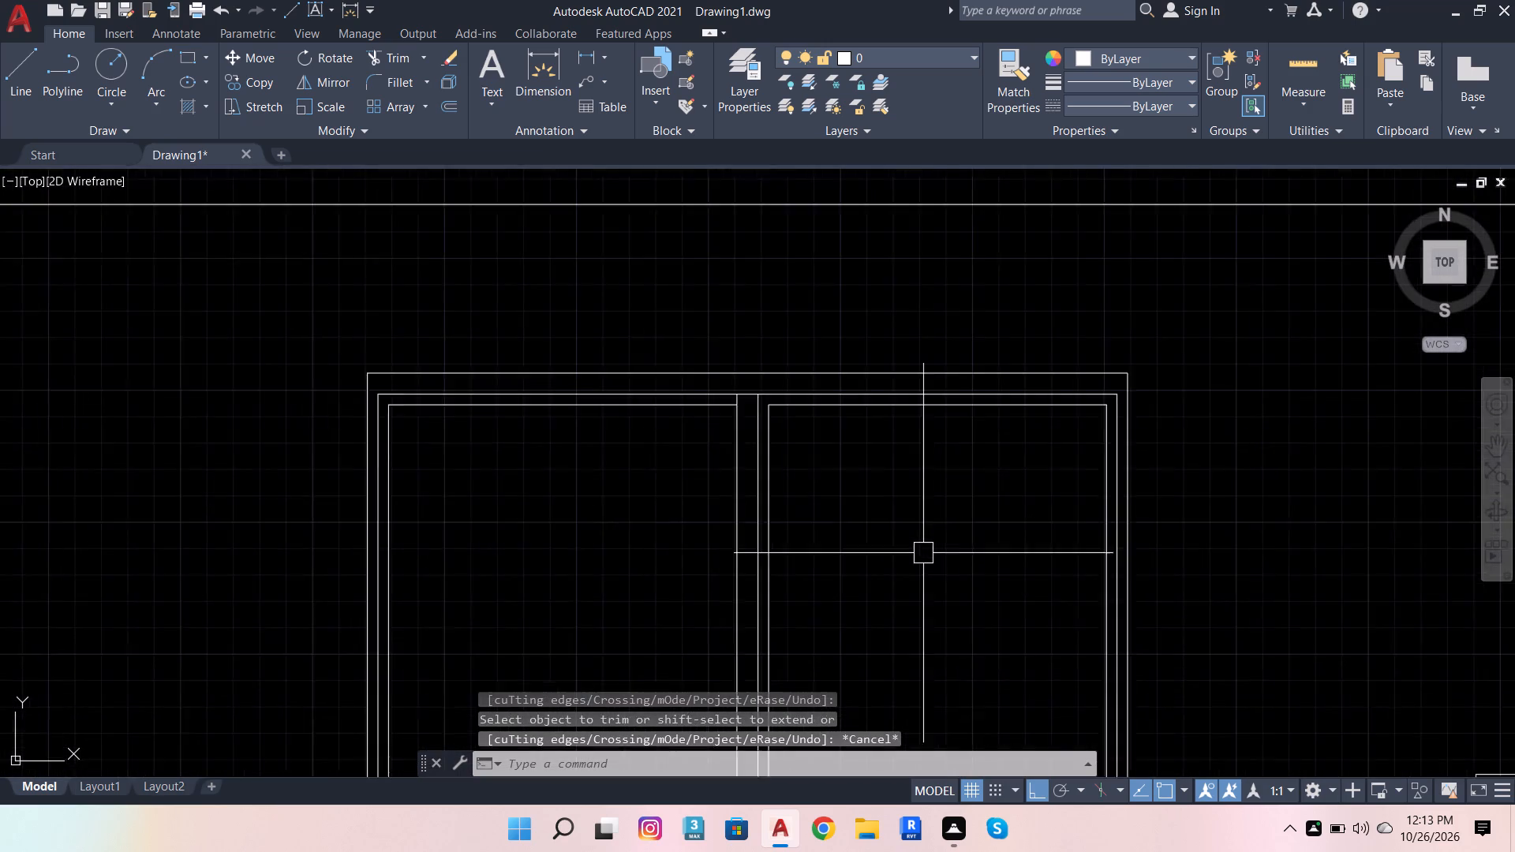
pyautogui.scroll(1, 923, 553)
pyautogui.scroll(-3, 864, 471)
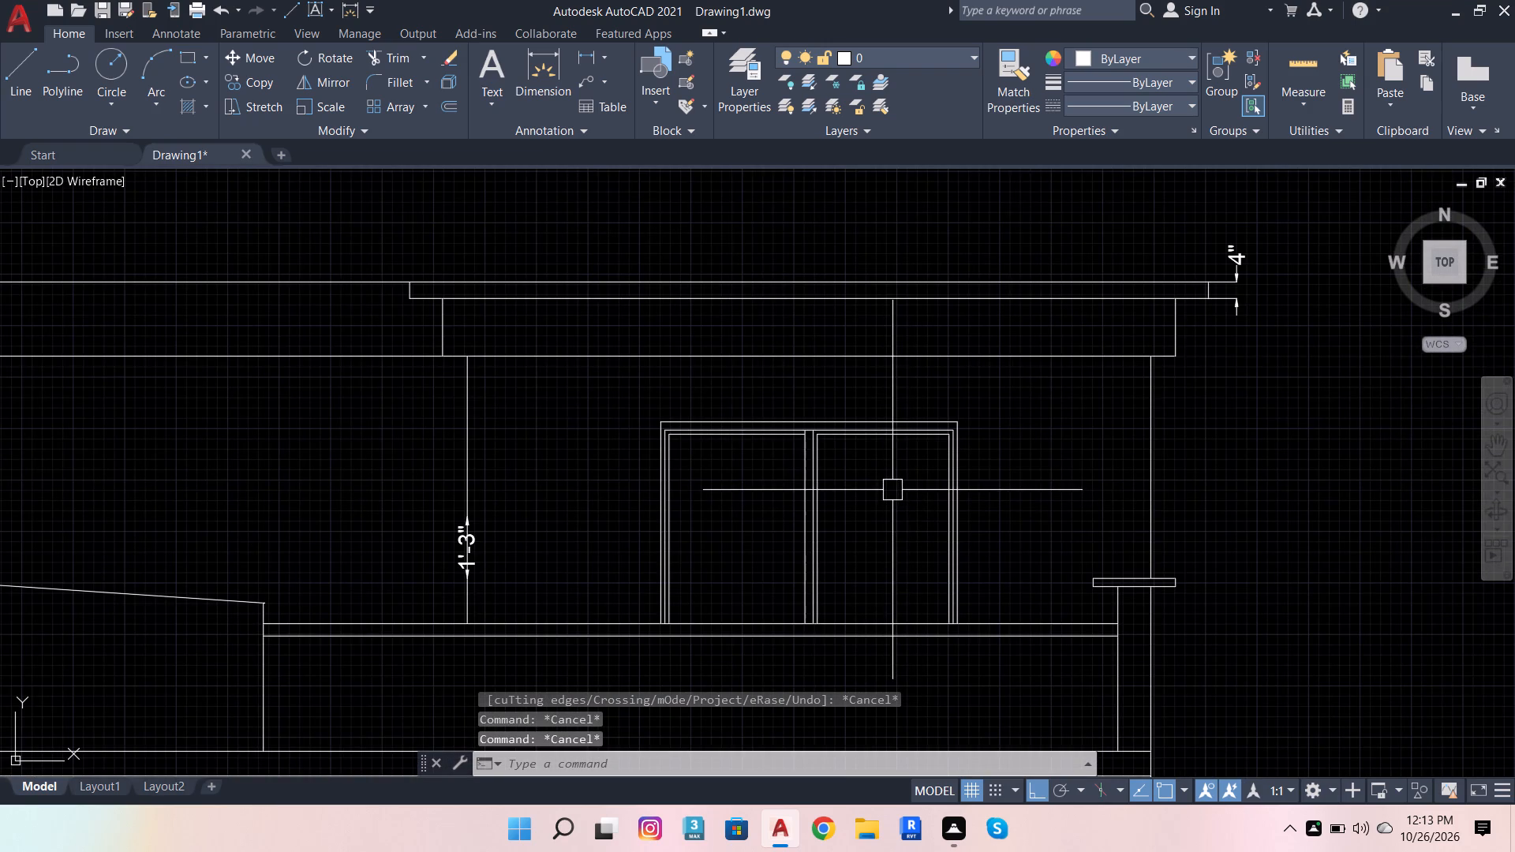
pyautogui.scroll(-3, 941, 431)
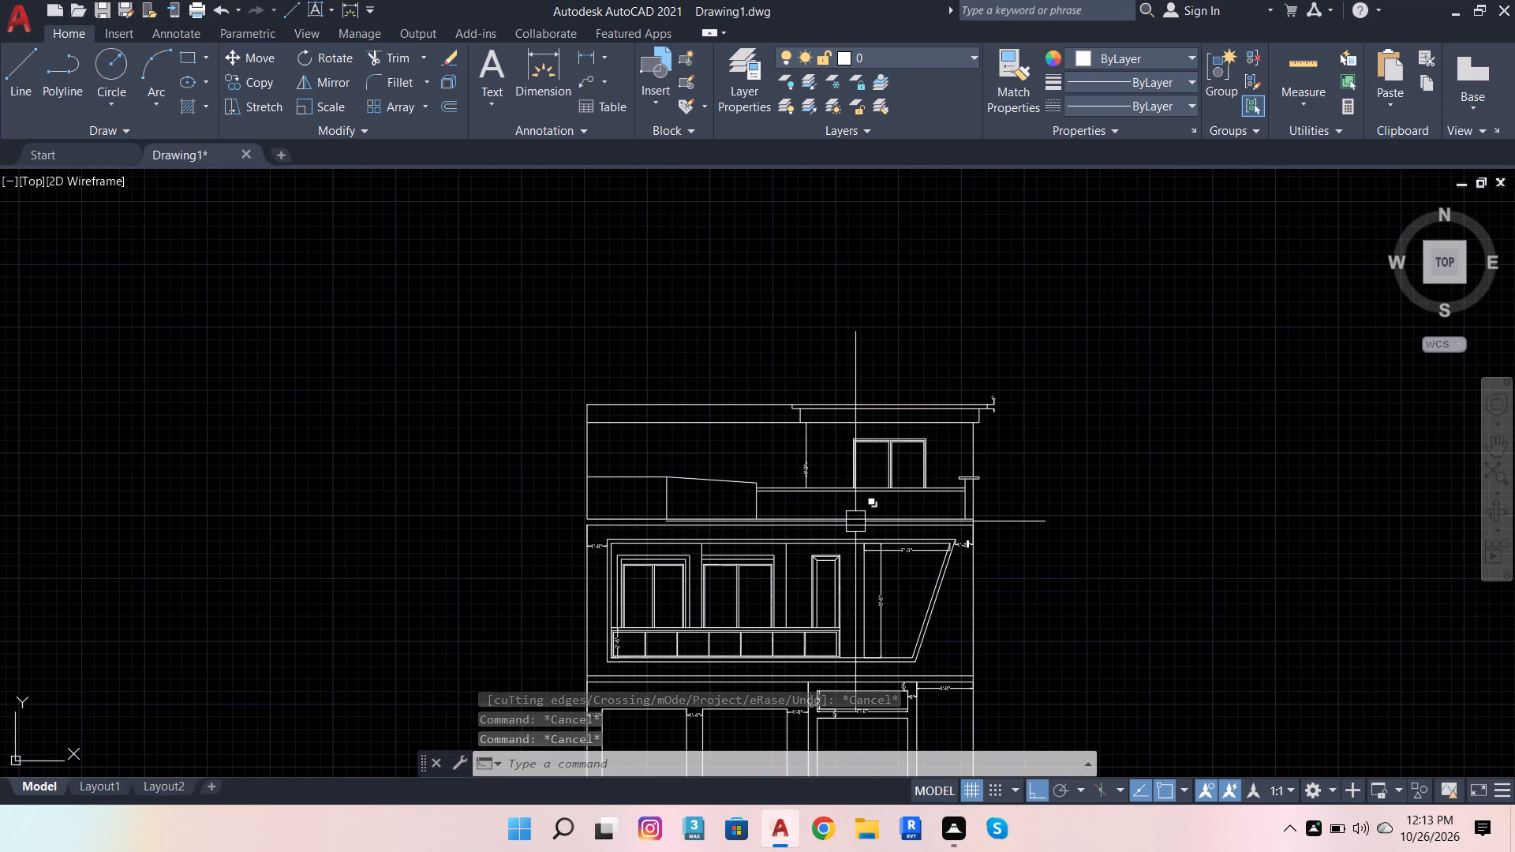
pyautogui.click(527, 79)
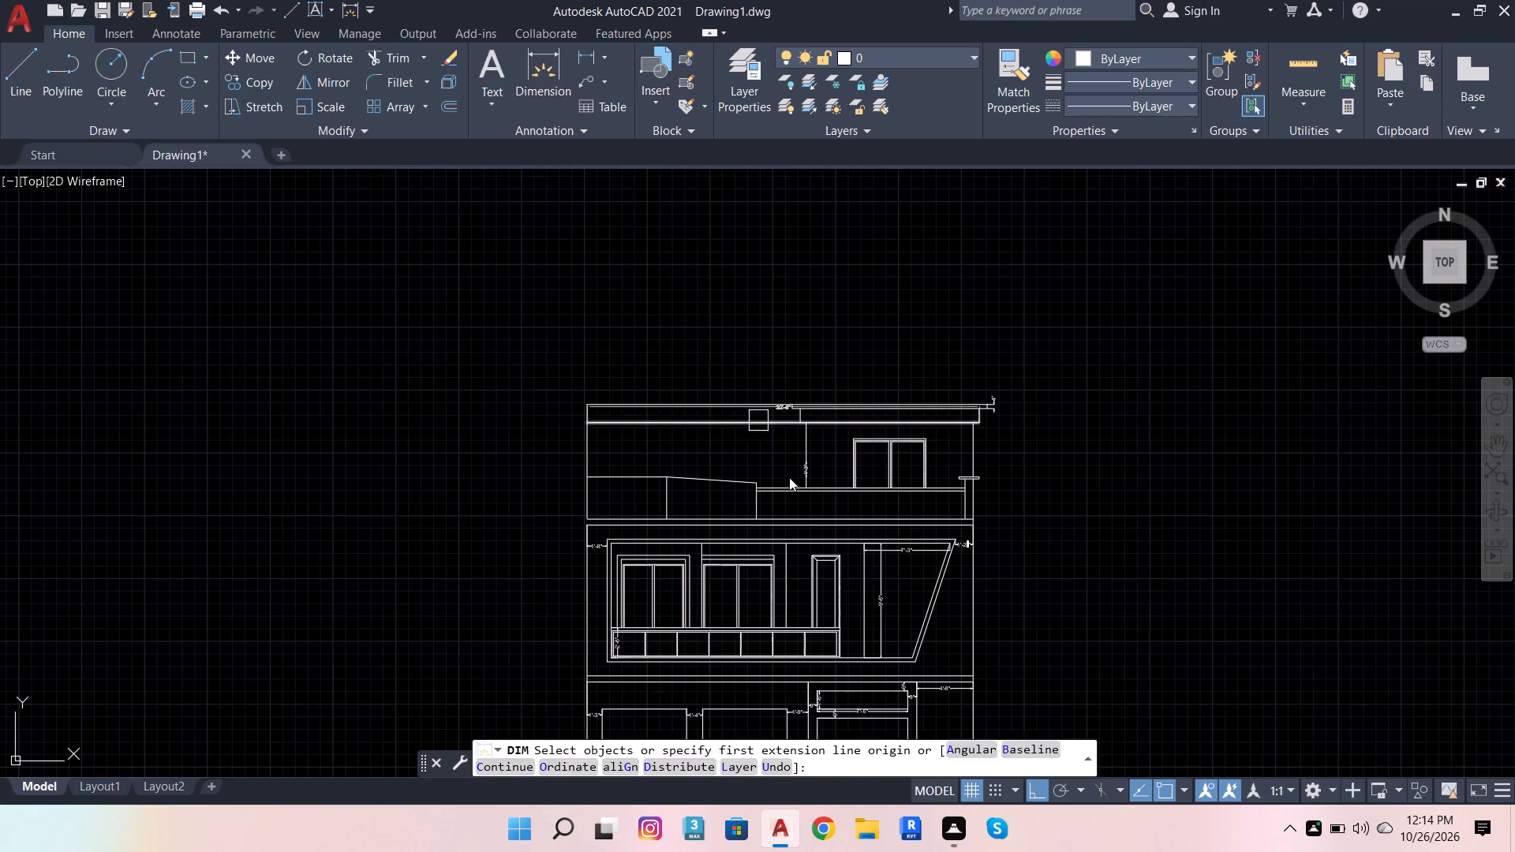
pyautogui.scroll(7, 896, 419)
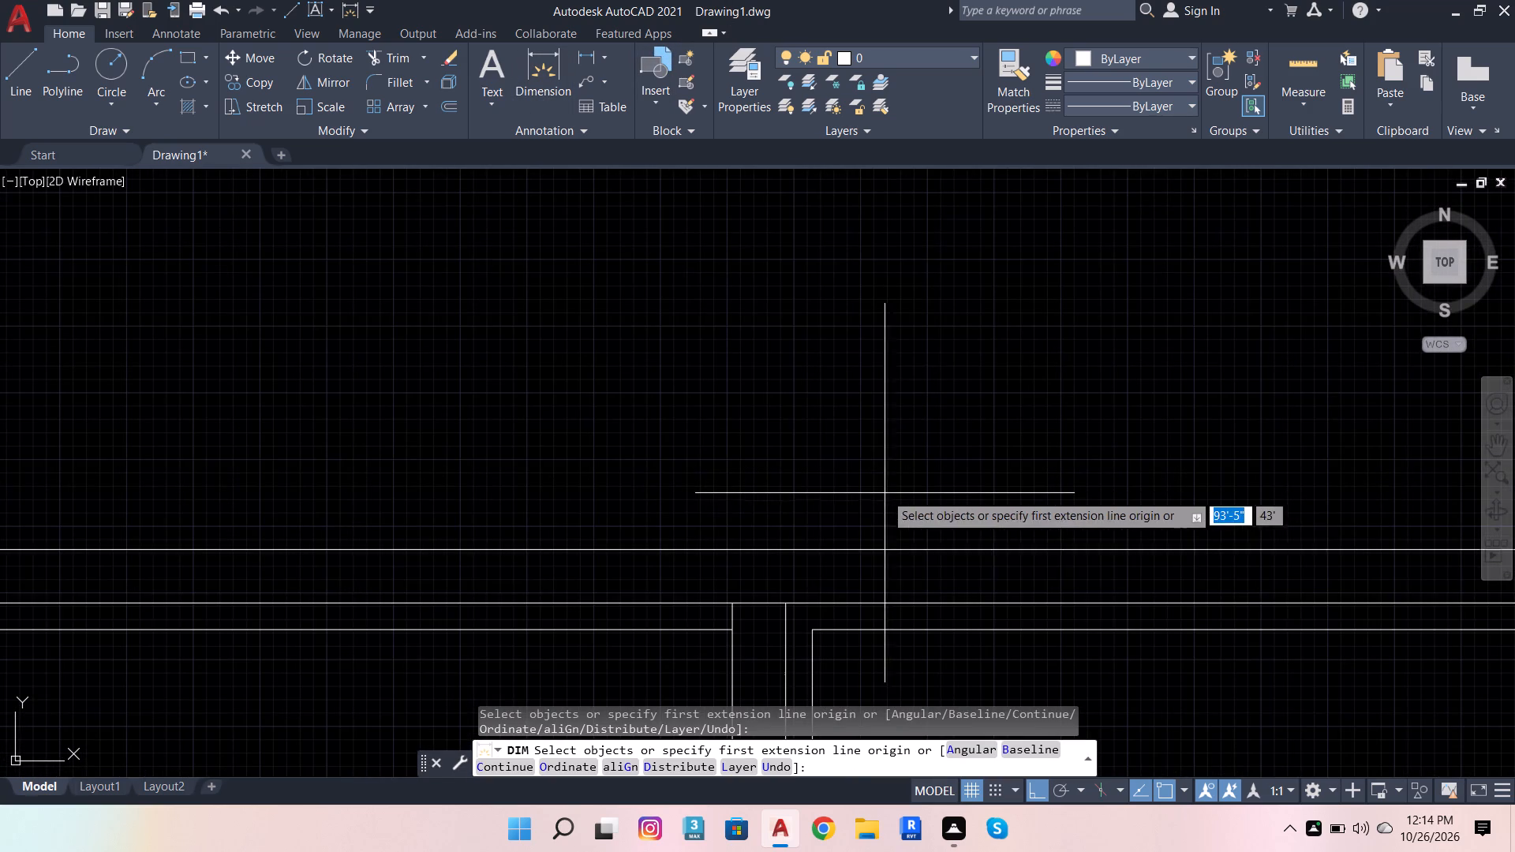
pyautogui.click(872, 548)
pyautogui.scroll(-4, 852, 454)
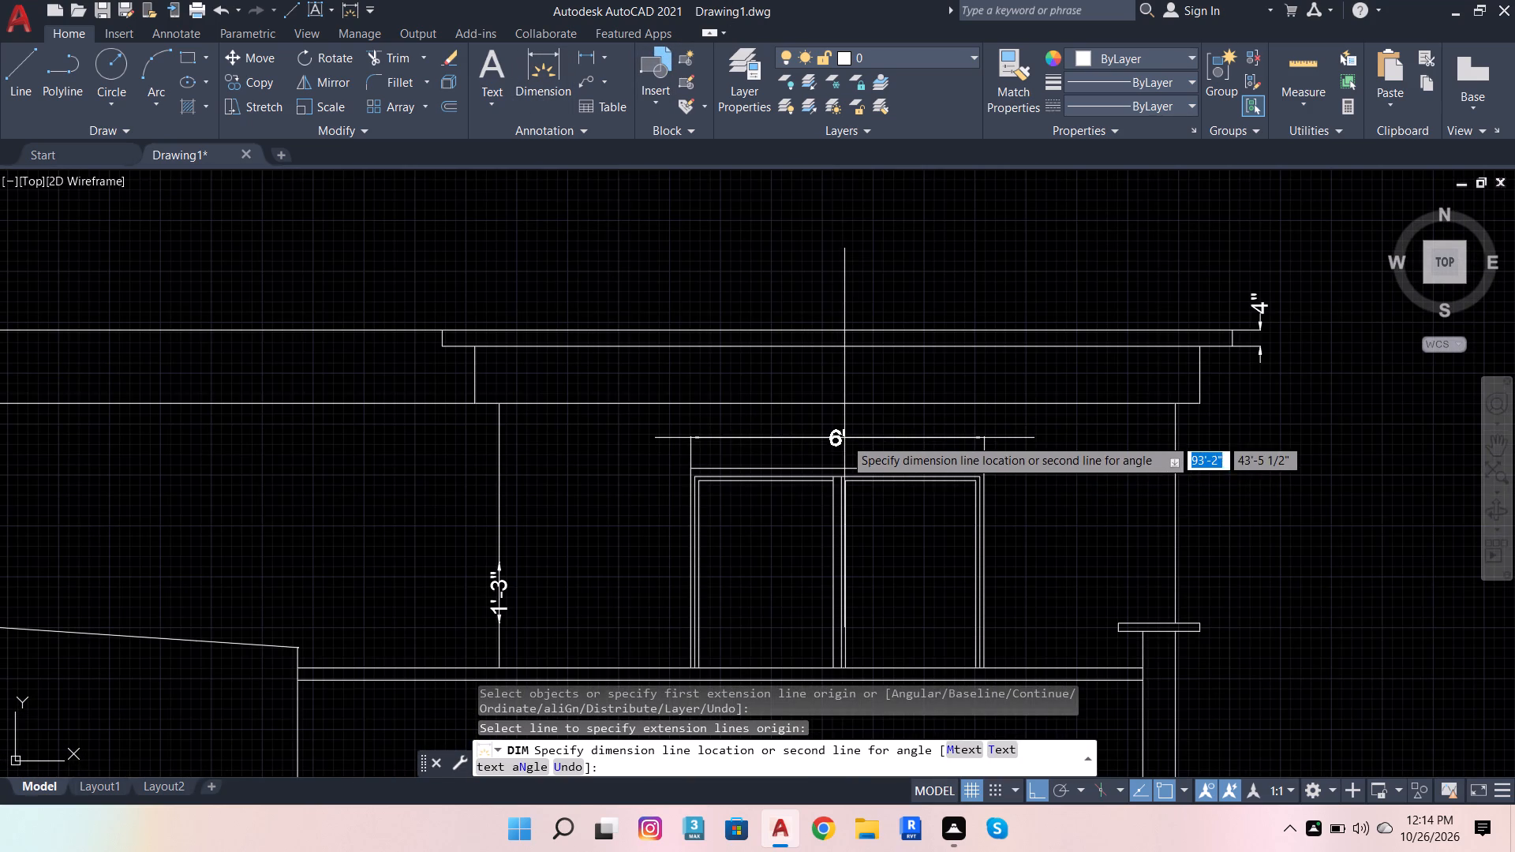
pyautogui.scroll(3, 829, 454)
pyautogui.click(829, 454)
pyautogui.scroll(-4, 891, 426)
pyautogui.press('Escape')
pyautogui.press('Escape')
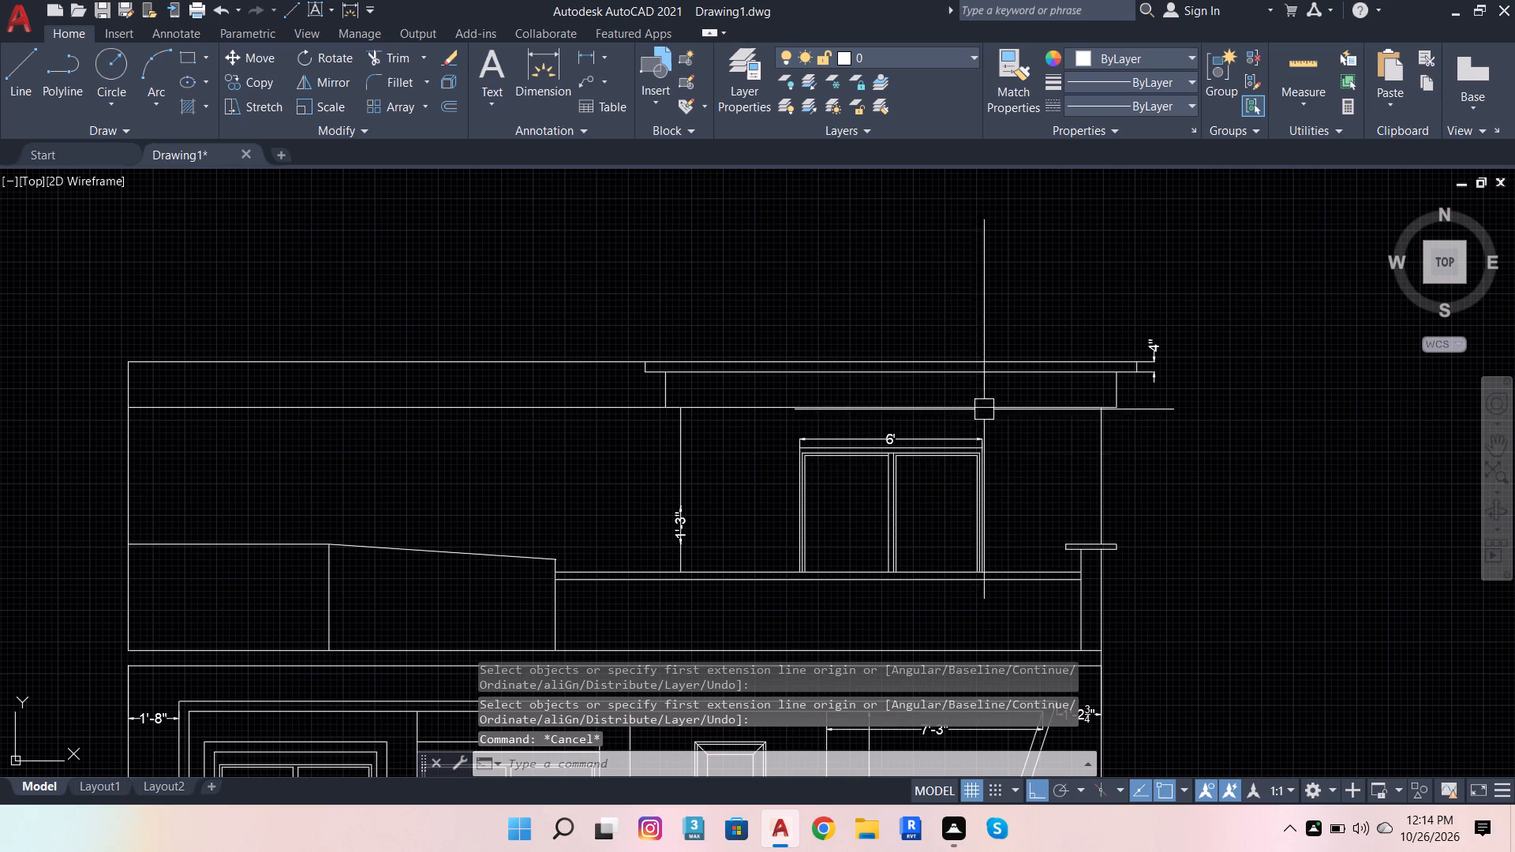
# Delete the 4" dimension at the right end of the roof slab.
pyautogui.scroll(2, 1139, 363)
pyautogui.click(1202, 412)
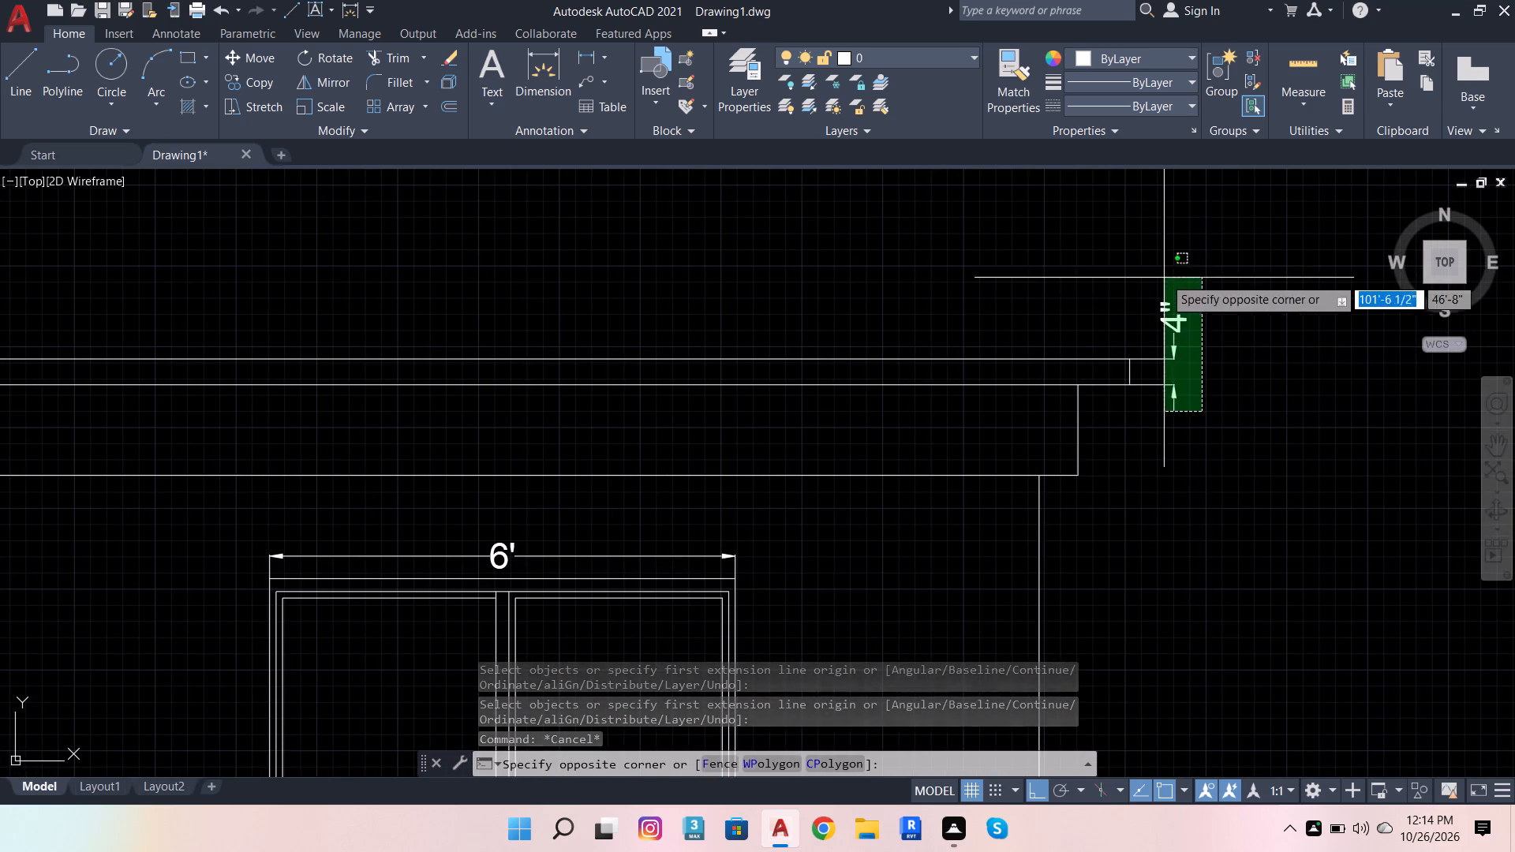
pyautogui.click(1162, 266)
pyautogui.hotkey('shift', 'Delete')
# Dimension the combined vertical height of the roof slab and the band beneath it, placed beyond their right end.
pyautogui.scroll(-3, 599, 514)
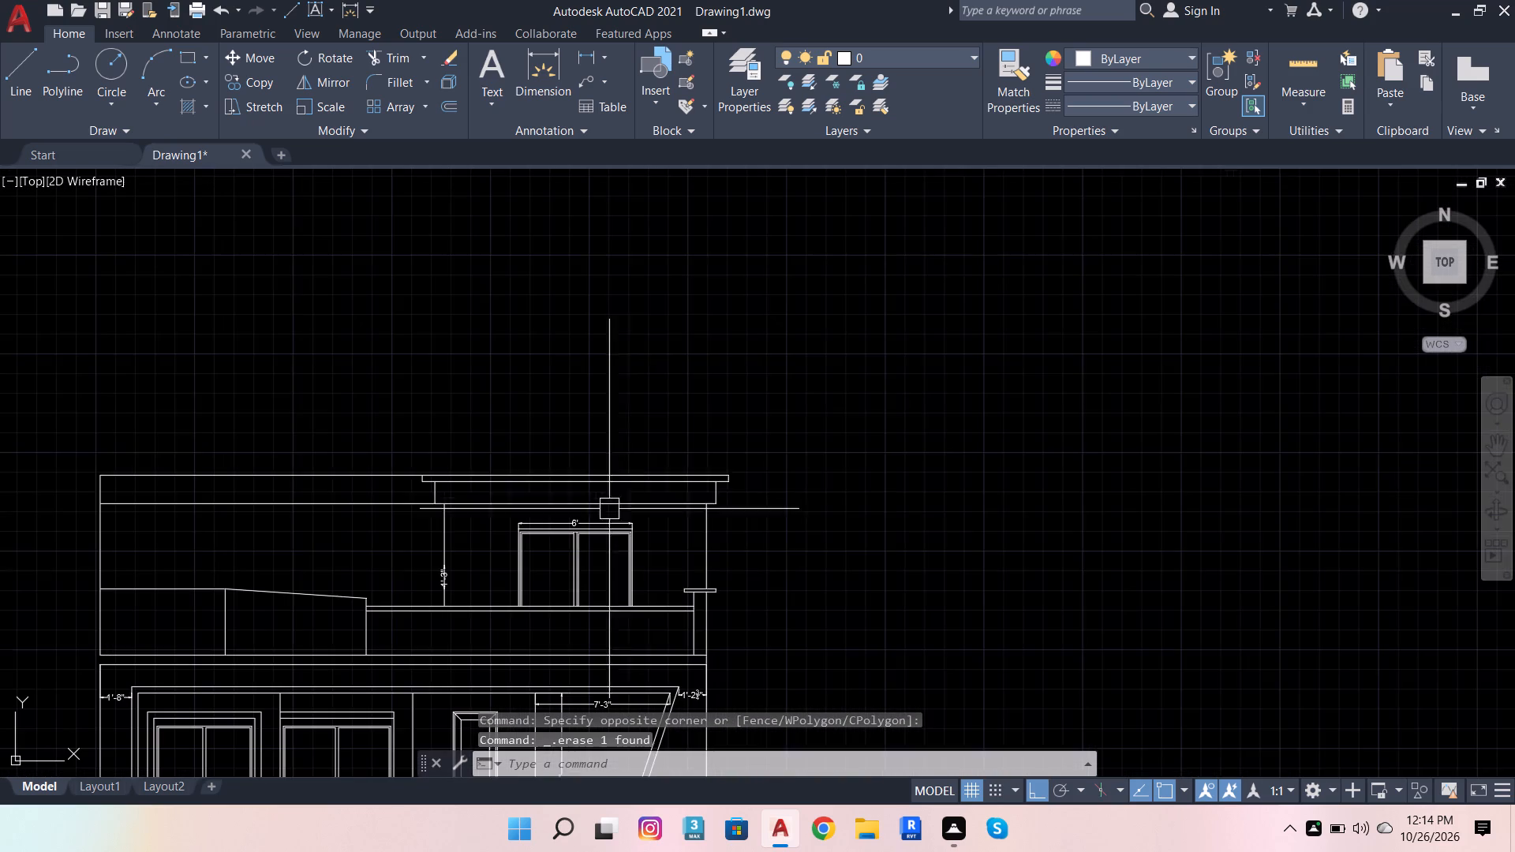
pyautogui.scroll(2, 752, 515)
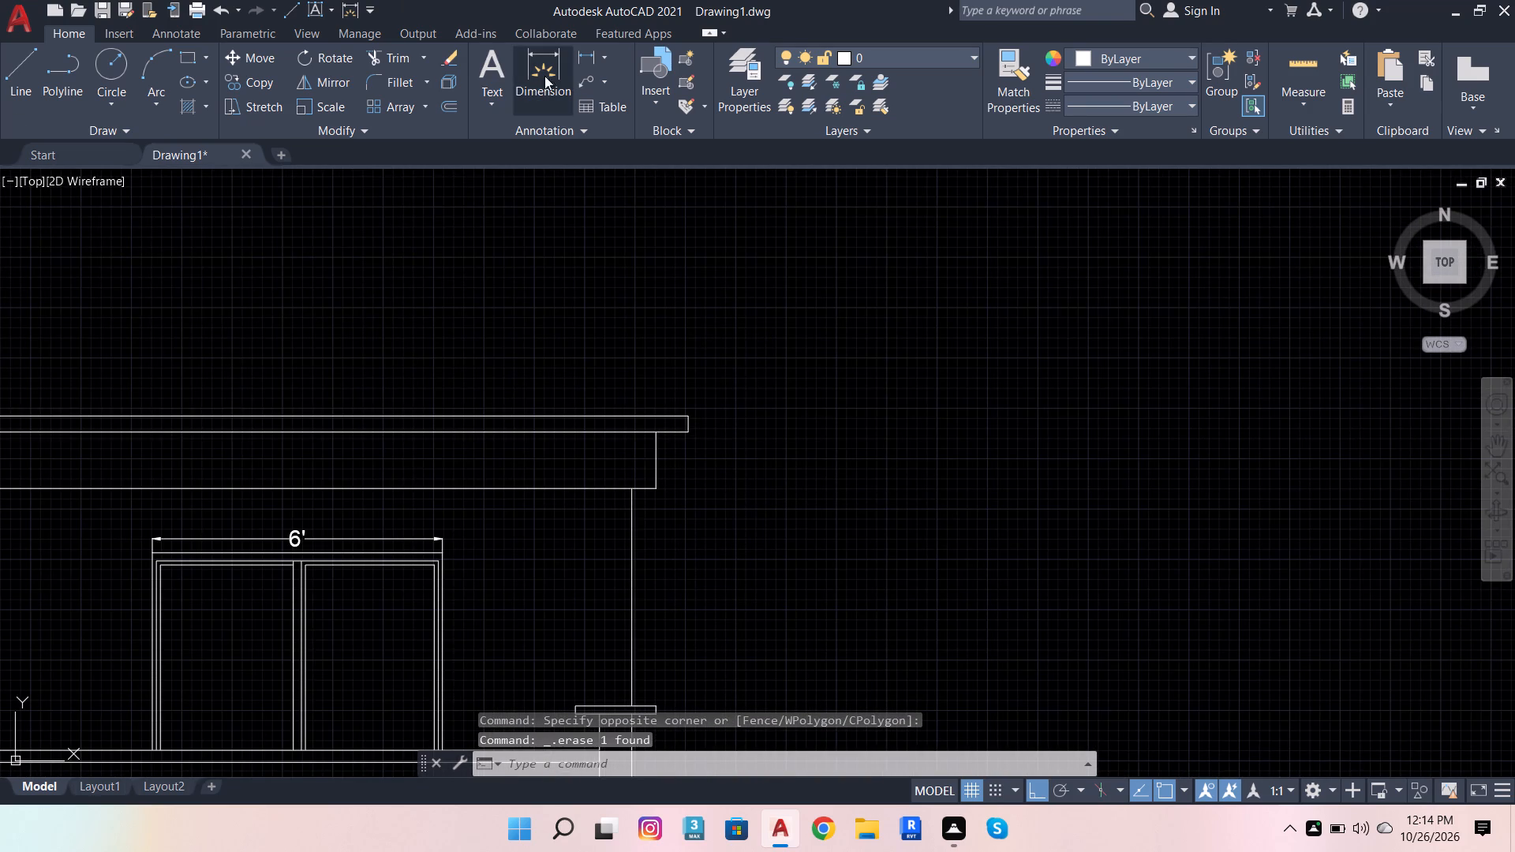
pyautogui.click(526, 73)
pyautogui.click(661, 487)
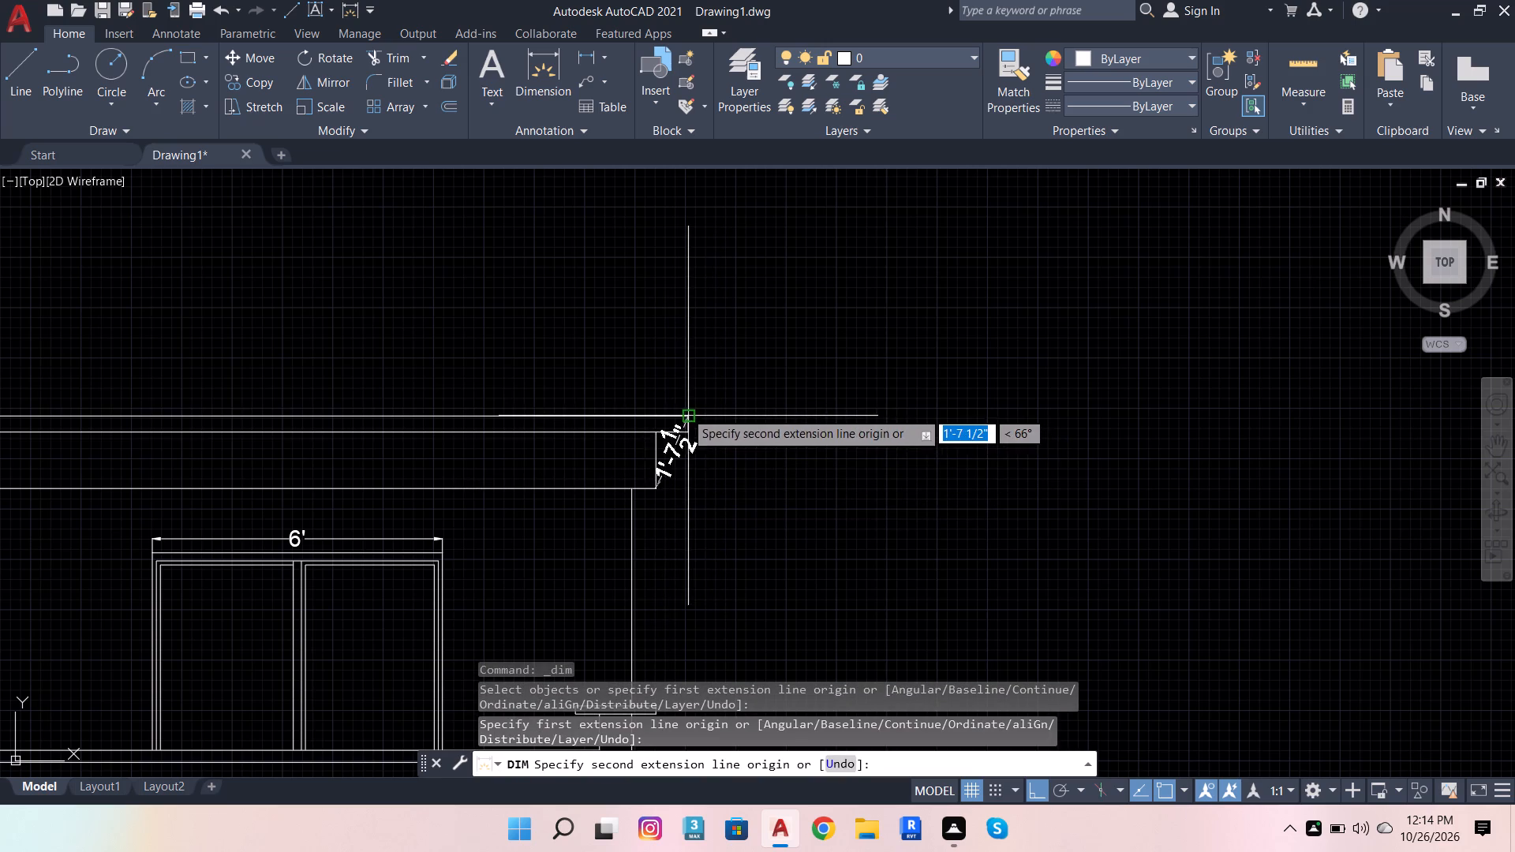
pyautogui.click(685, 413)
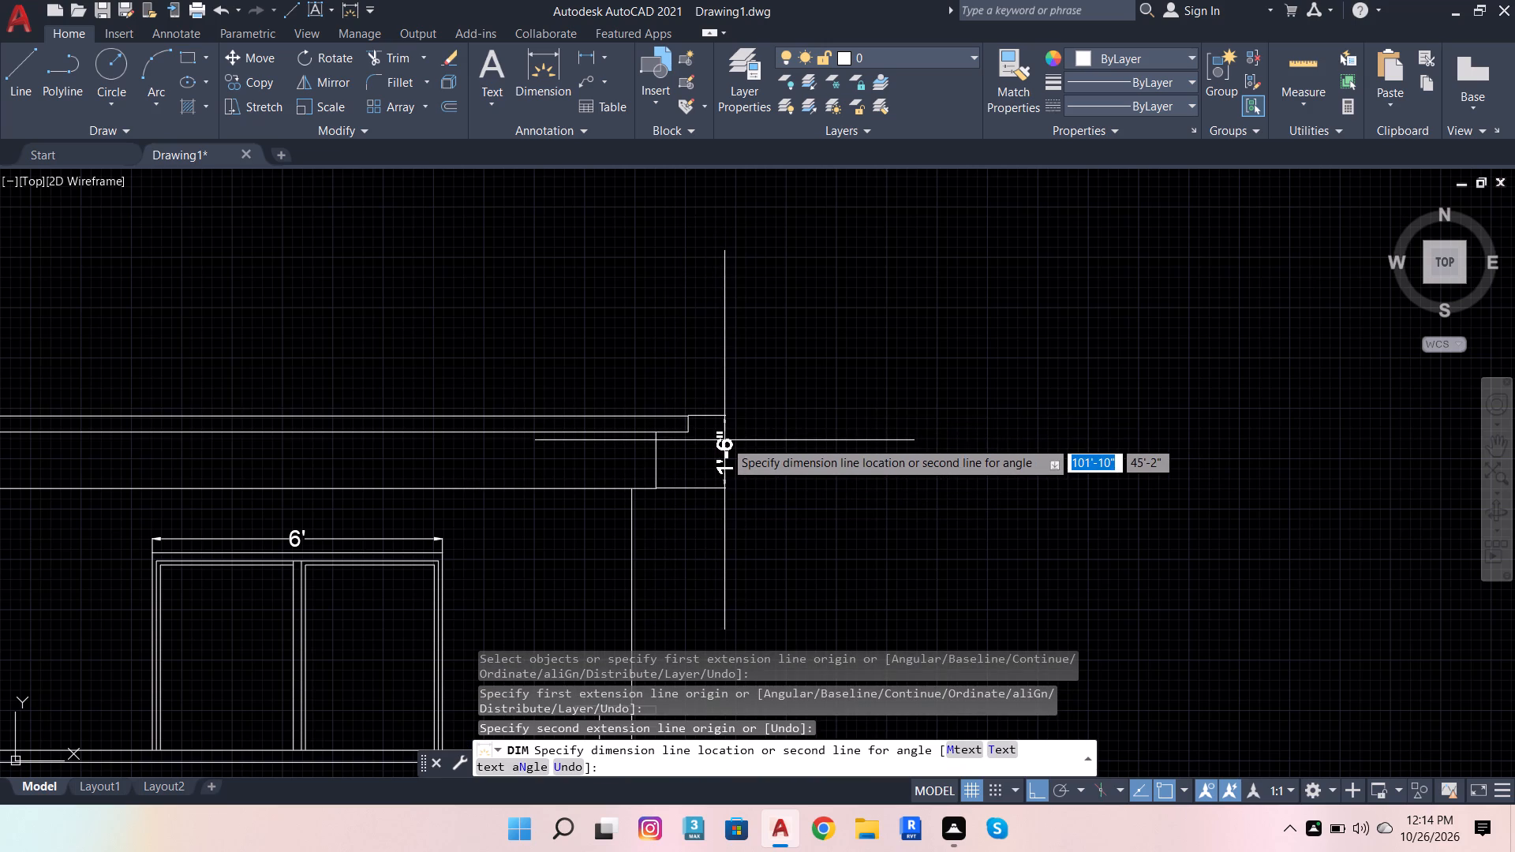
pyautogui.scroll(2, 708, 432)
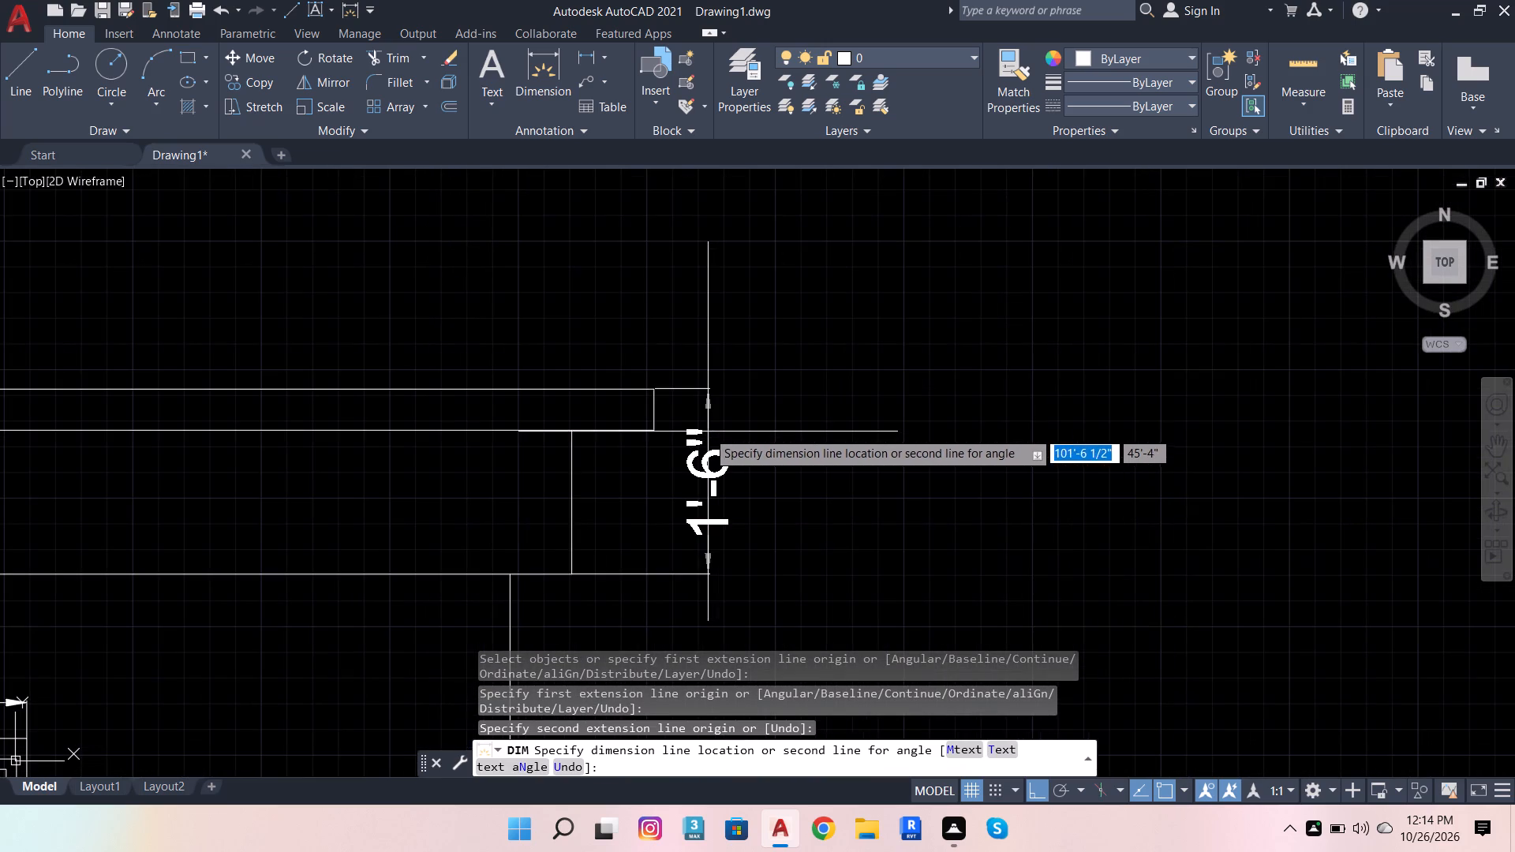
pyautogui.click(707, 431)
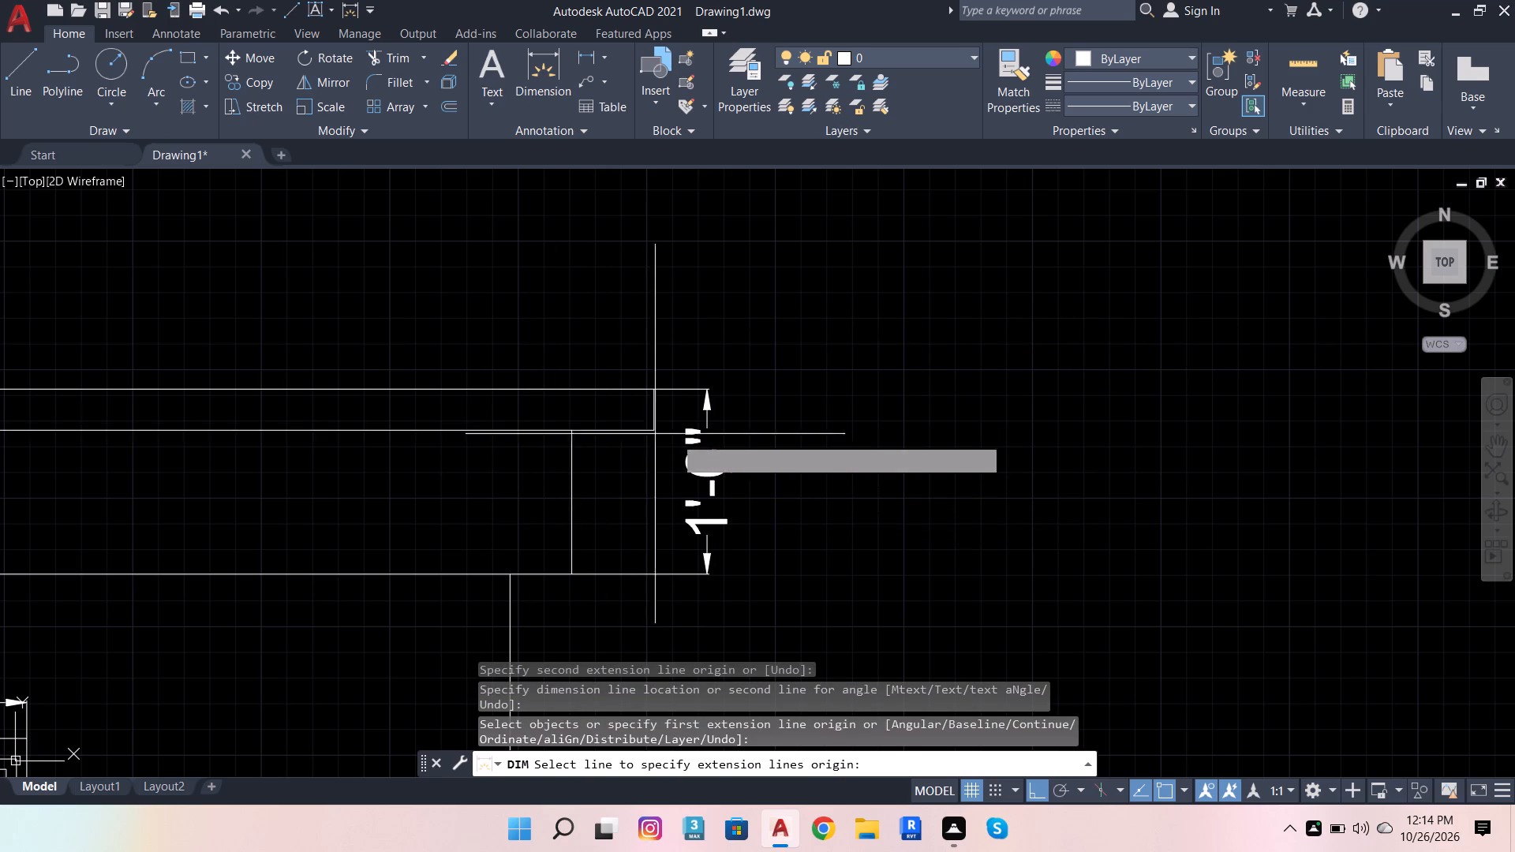
pyautogui.scroll(-4, 772, 456)
pyautogui.press('Escape')
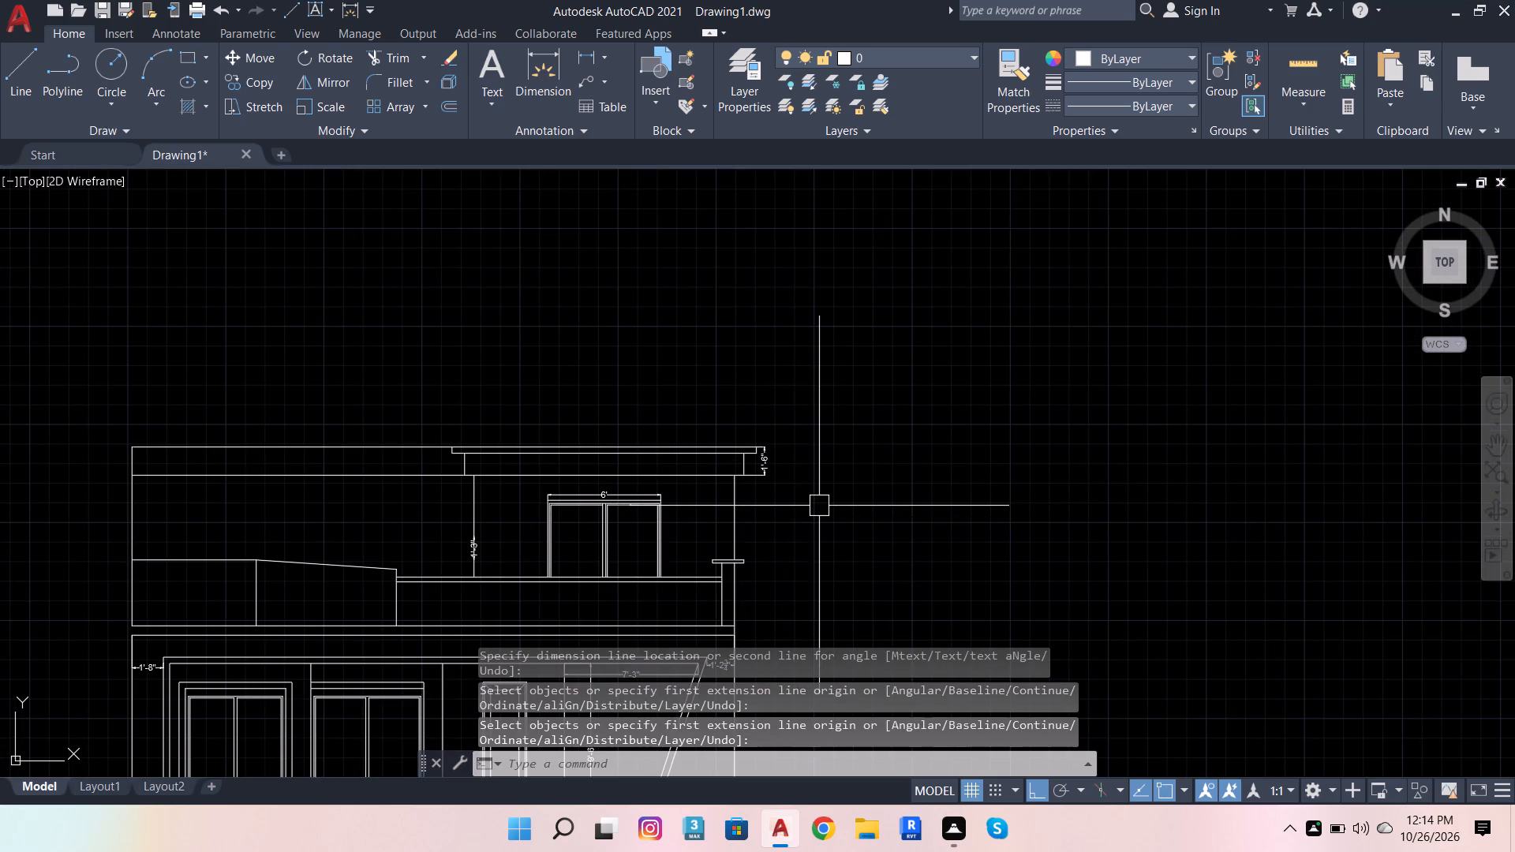
# Dimension the full width of the projecting roof slab, placing the dimension above its top edge.
pyautogui.click(541, 61)
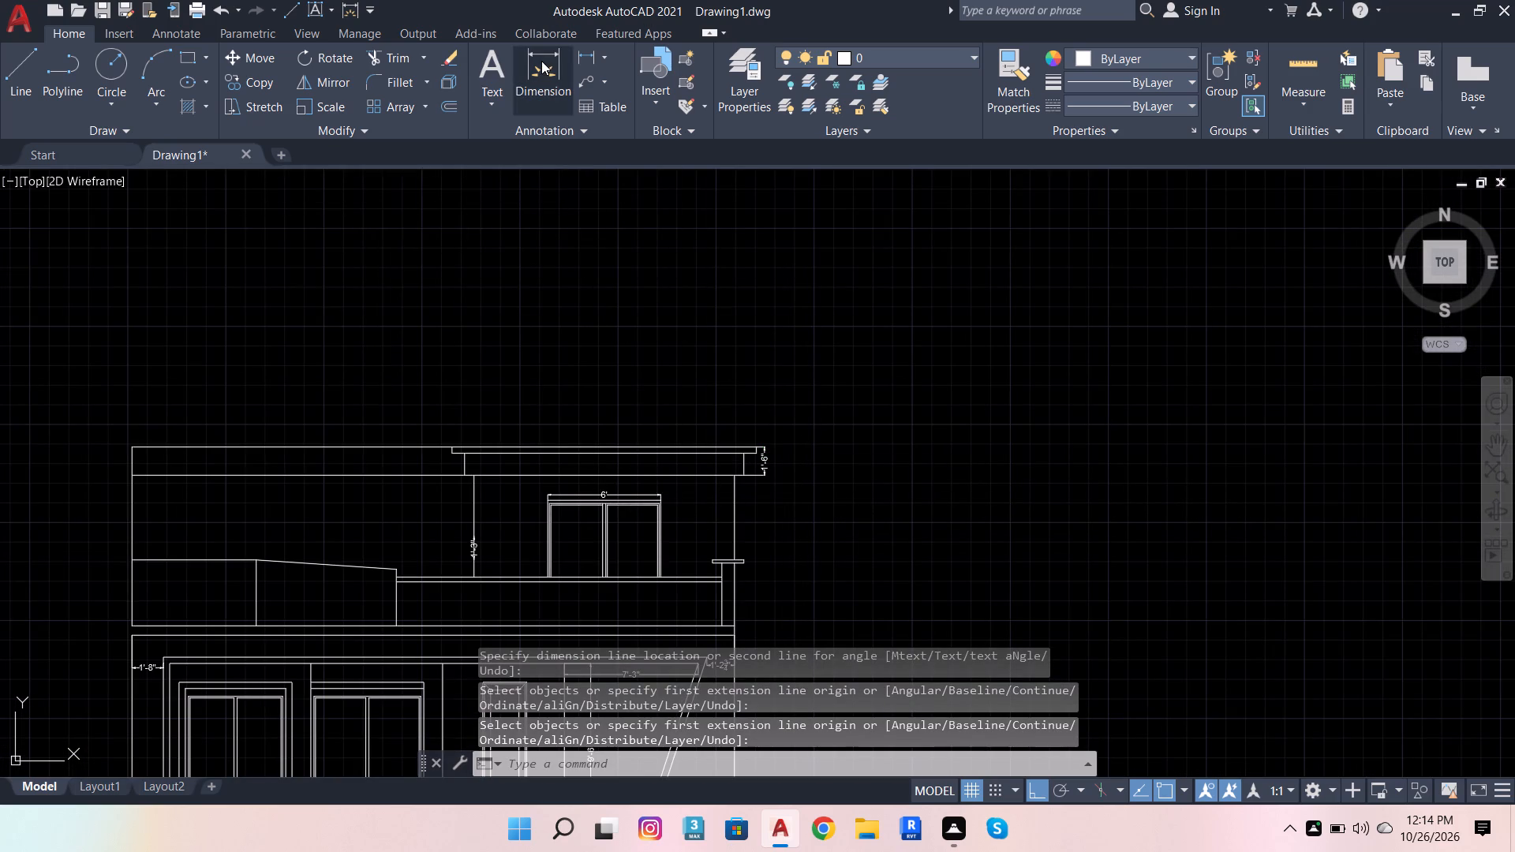
pyautogui.scroll(3, 598, 433)
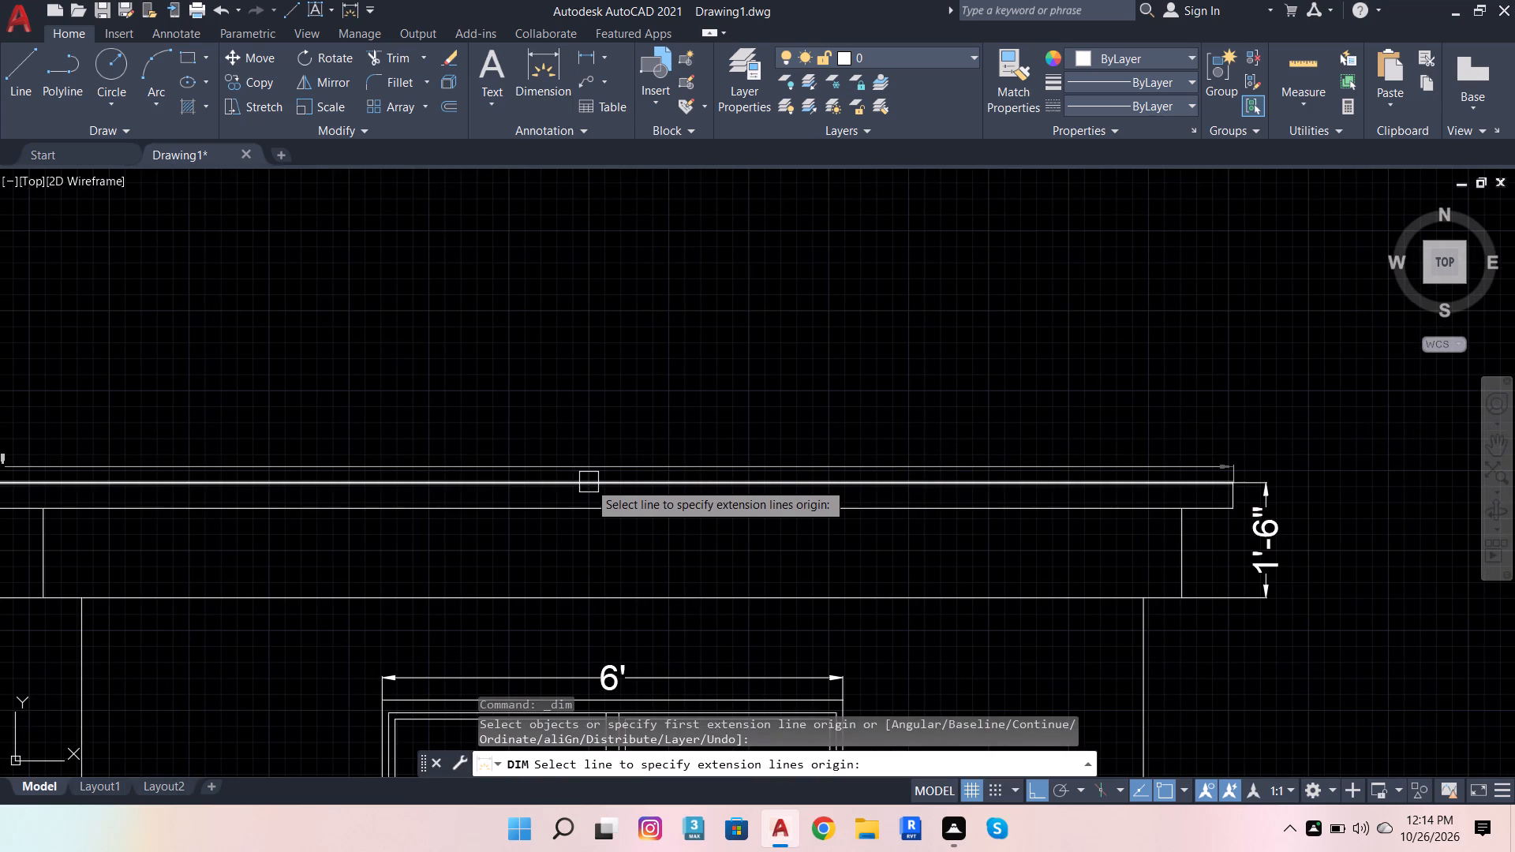
pyautogui.scroll(-2, 601, 480)
pyautogui.click(601, 480)
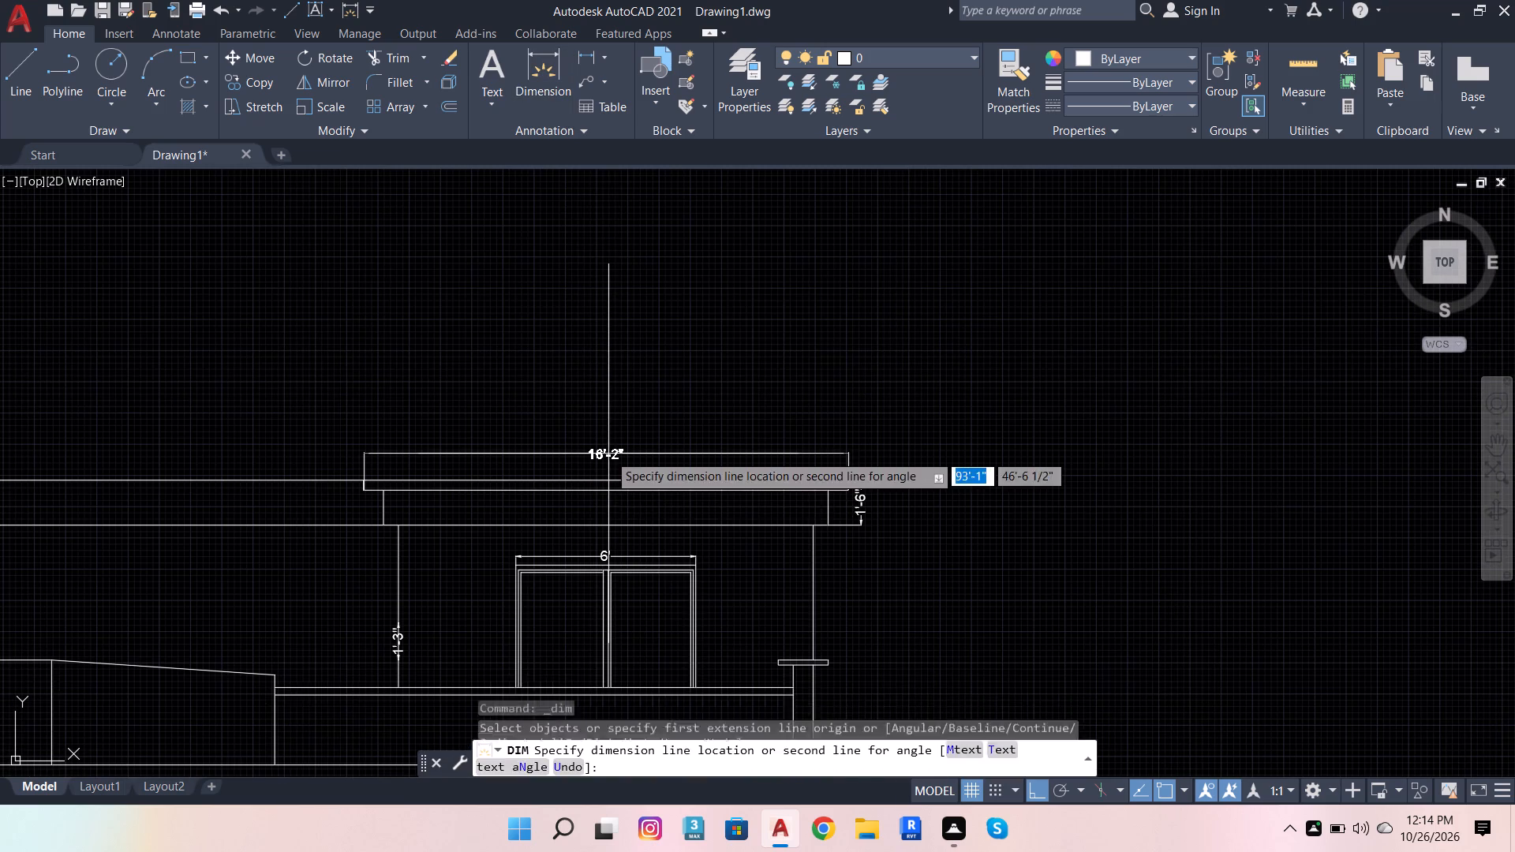
pyautogui.click(608, 454)
# Dimension the width between the upper wall's two vertical edges, placing the dimension just above the band's bottom line.
pyautogui.scroll(2, 596, 491)
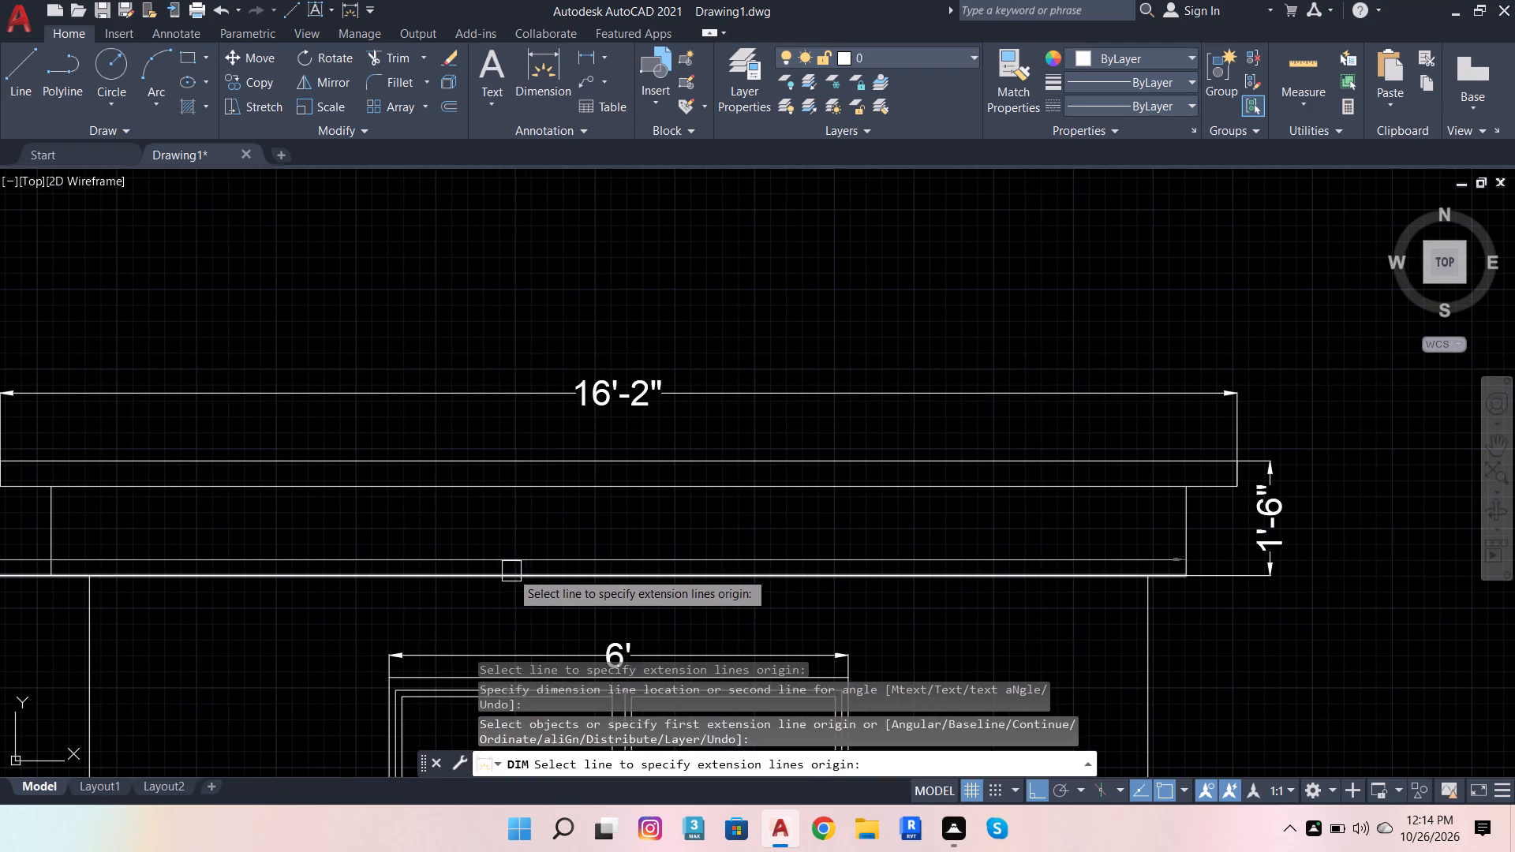
pyautogui.click(86, 581)
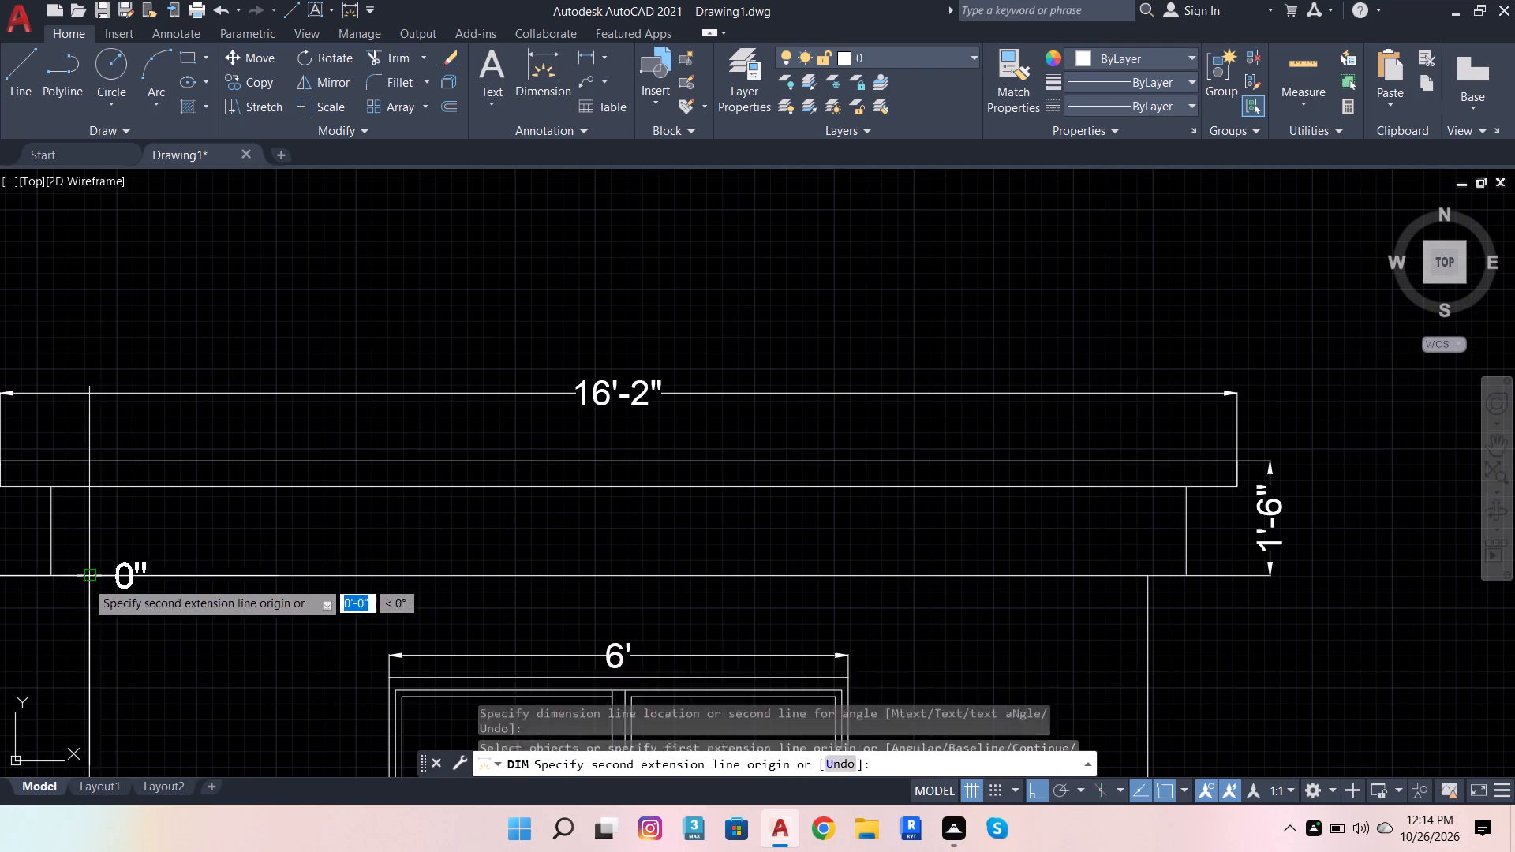
pyautogui.click(1150, 577)
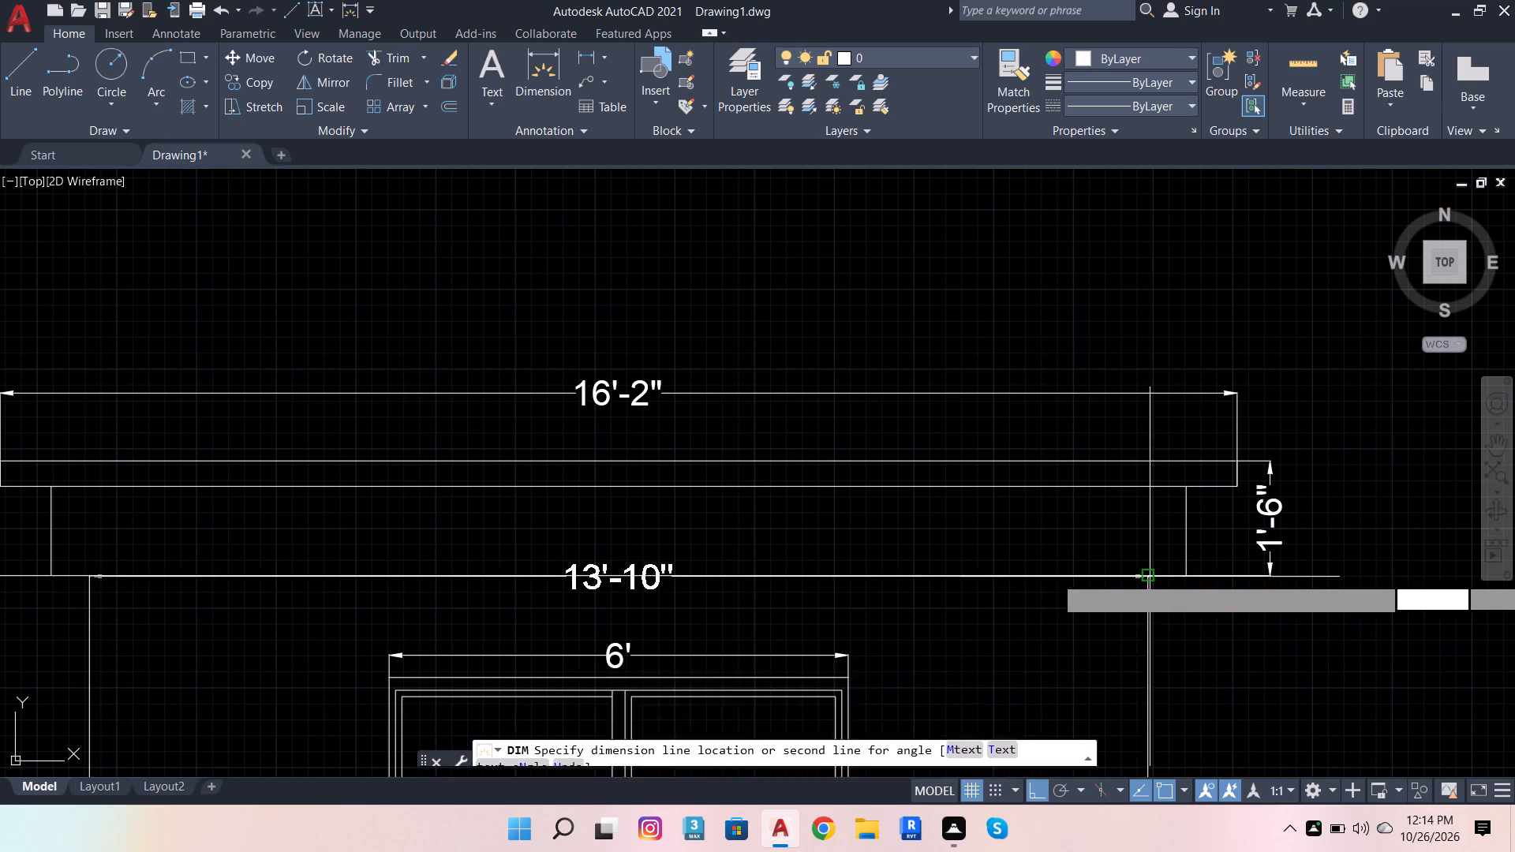
pyautogui.scroll(-1, 1008, 467)
pyautogui.scroll(1, 979, 514)
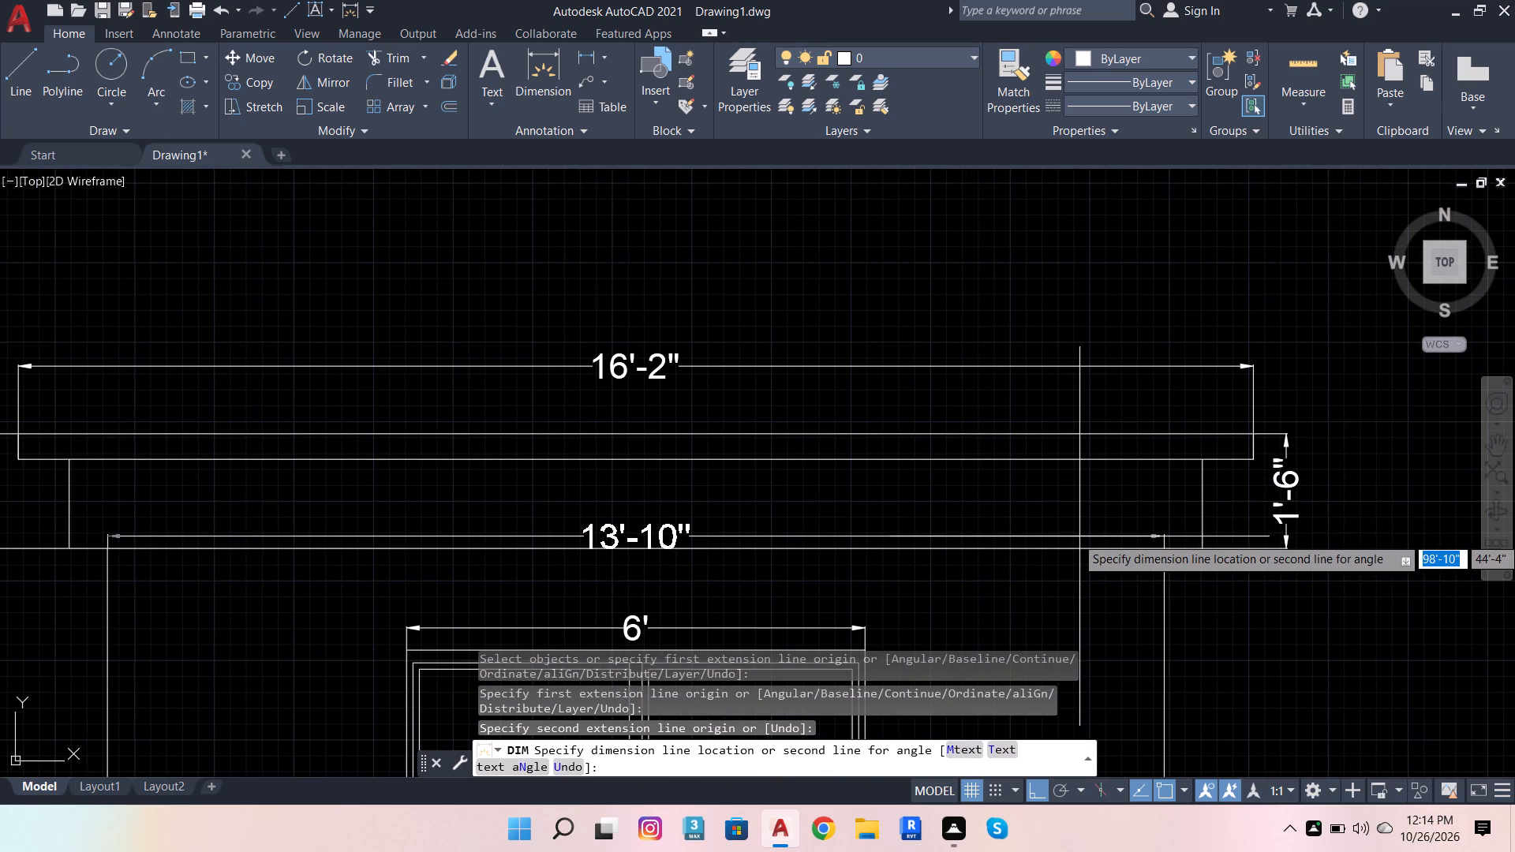
pyautogui.click(1089, 534)
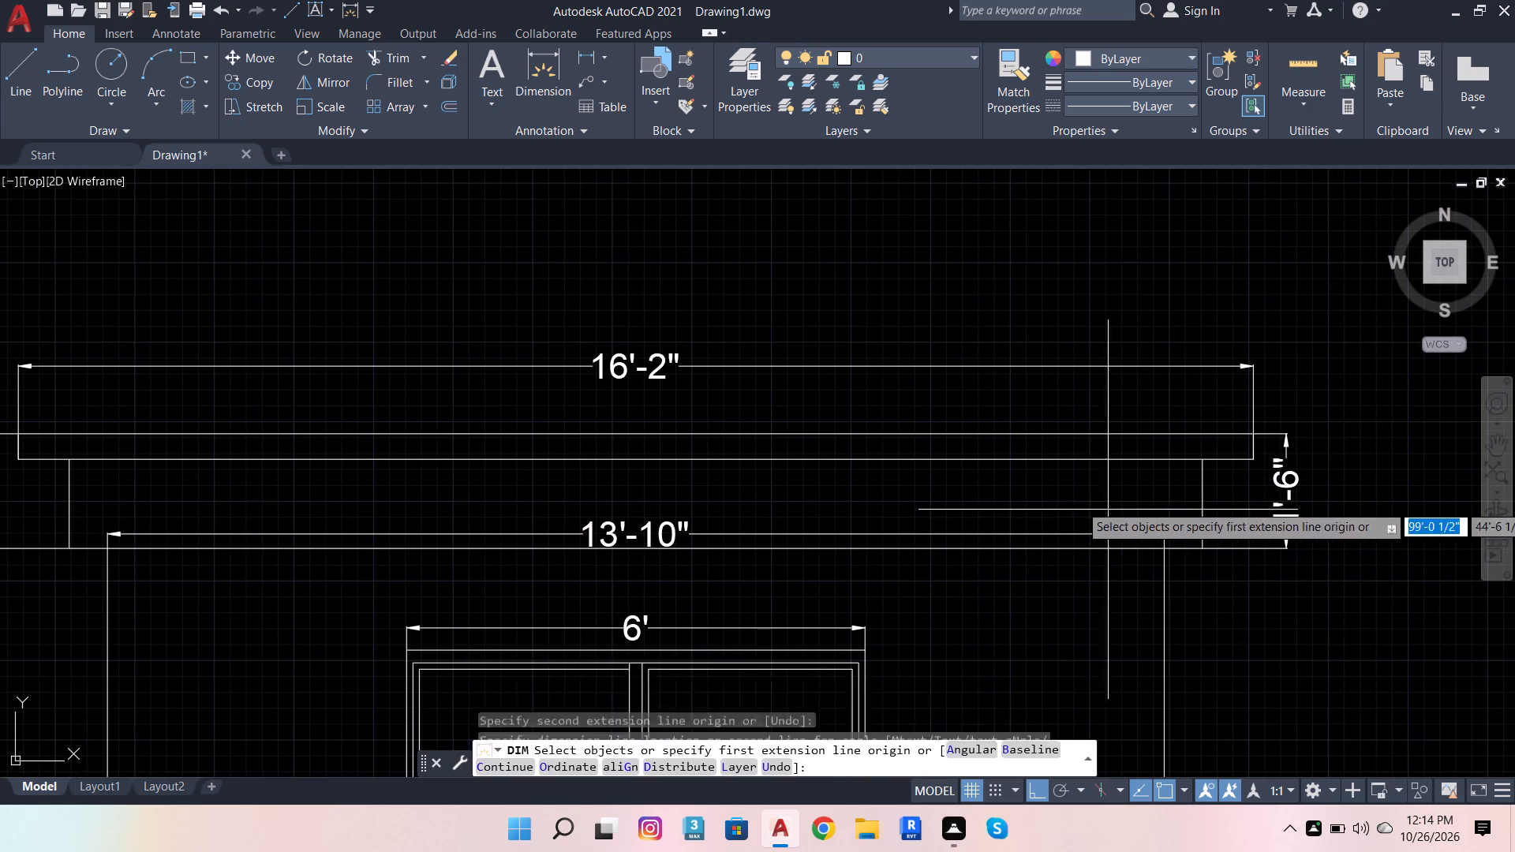
pyautogui.press('Escape')
pyautogui.scroll(-3, 1219, 366)
pyautogui.scroll(2, 1236, 454)
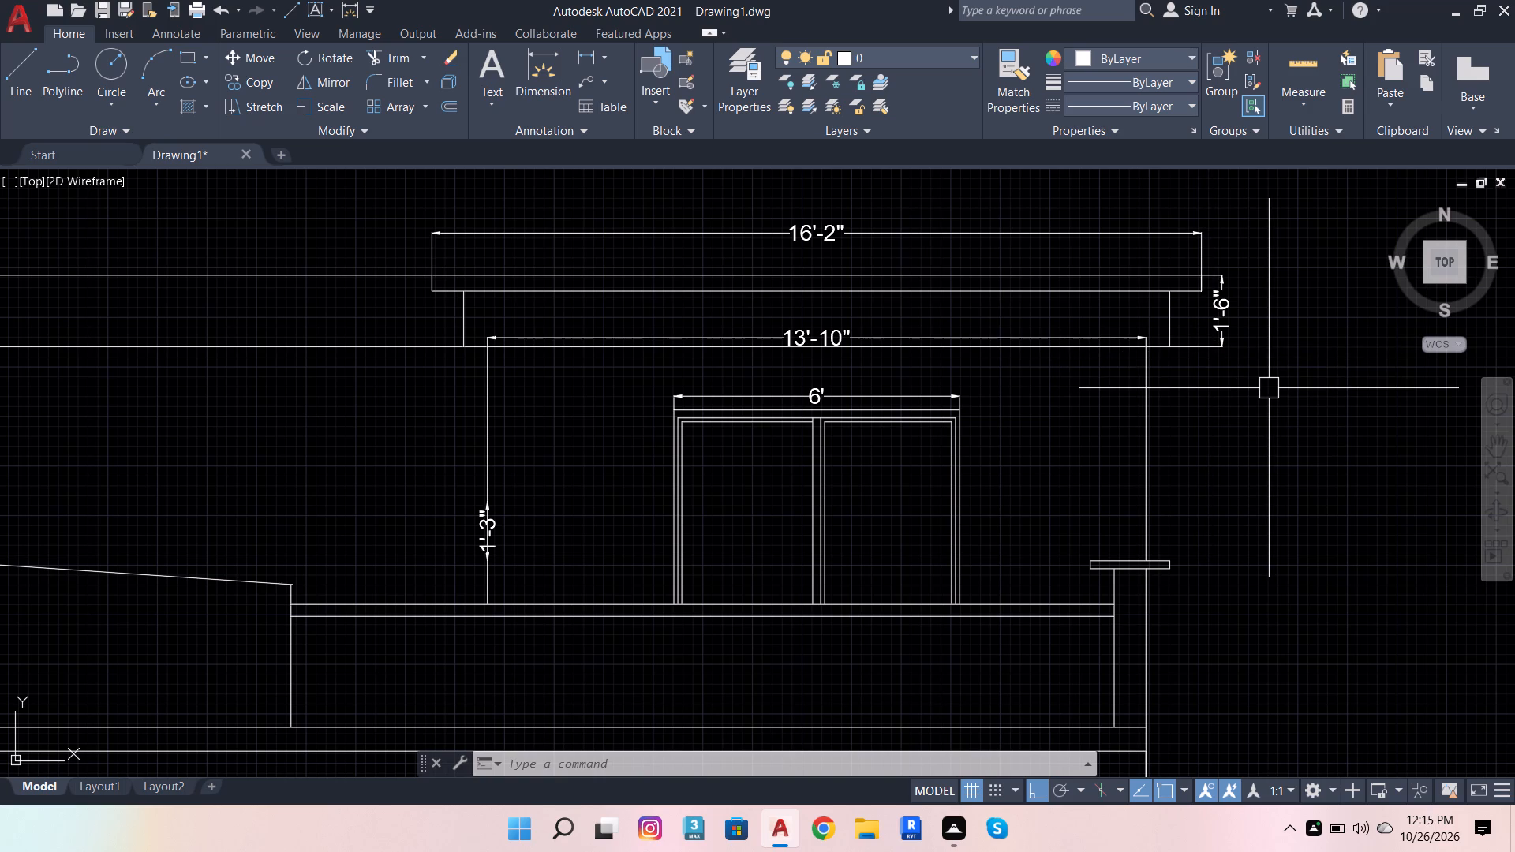
# Extend the upper storey's left wall edge down to the lower line of the floor band.
pyautogui.scroll(-2, 1093, 592)
pyautogui.scroll(1, 1038, 633)
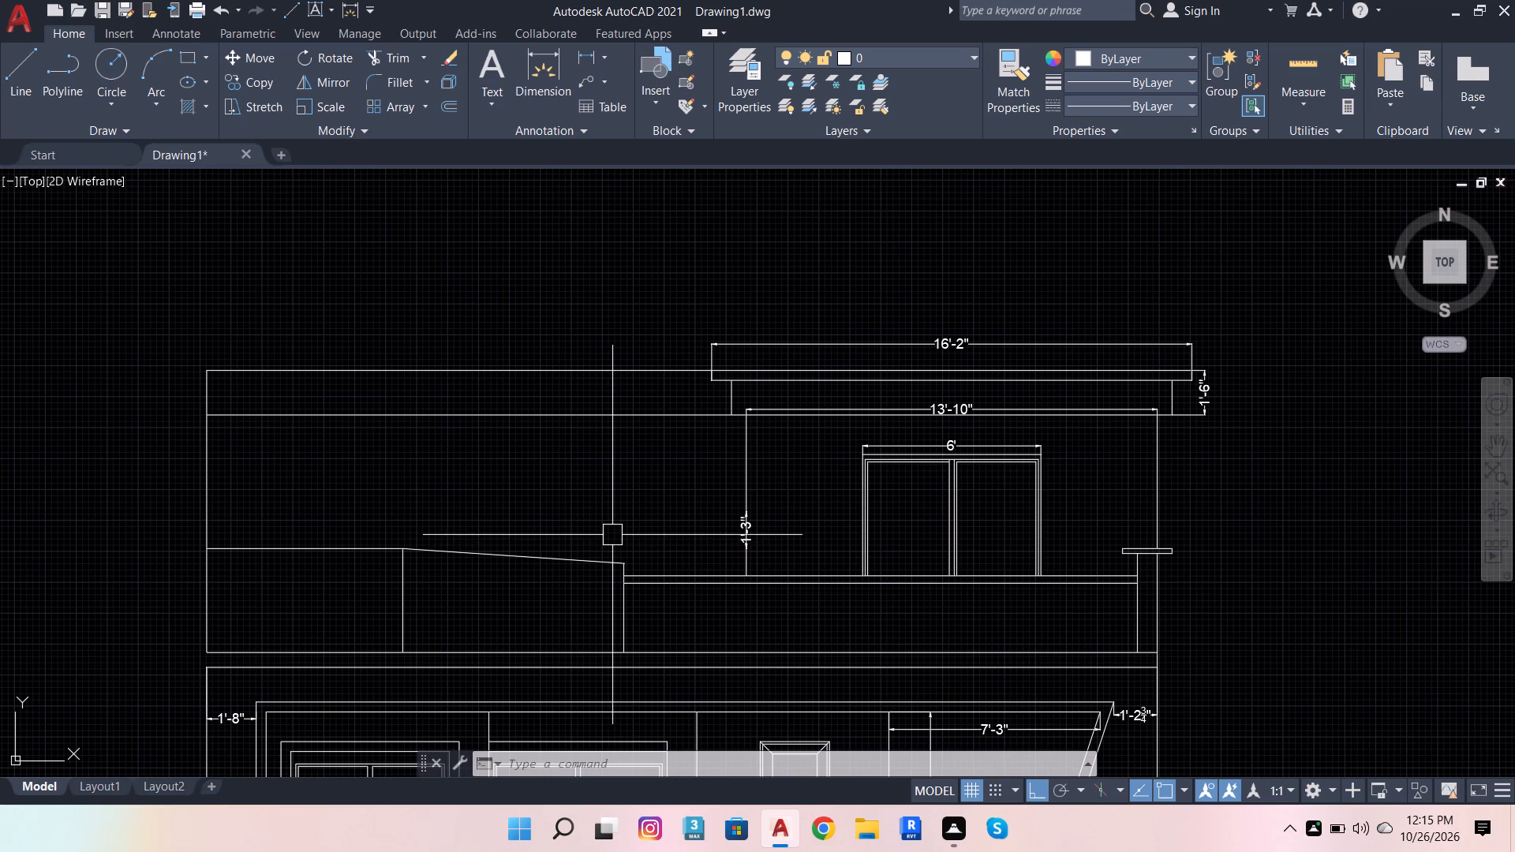
pyautogui.click(395, 54)
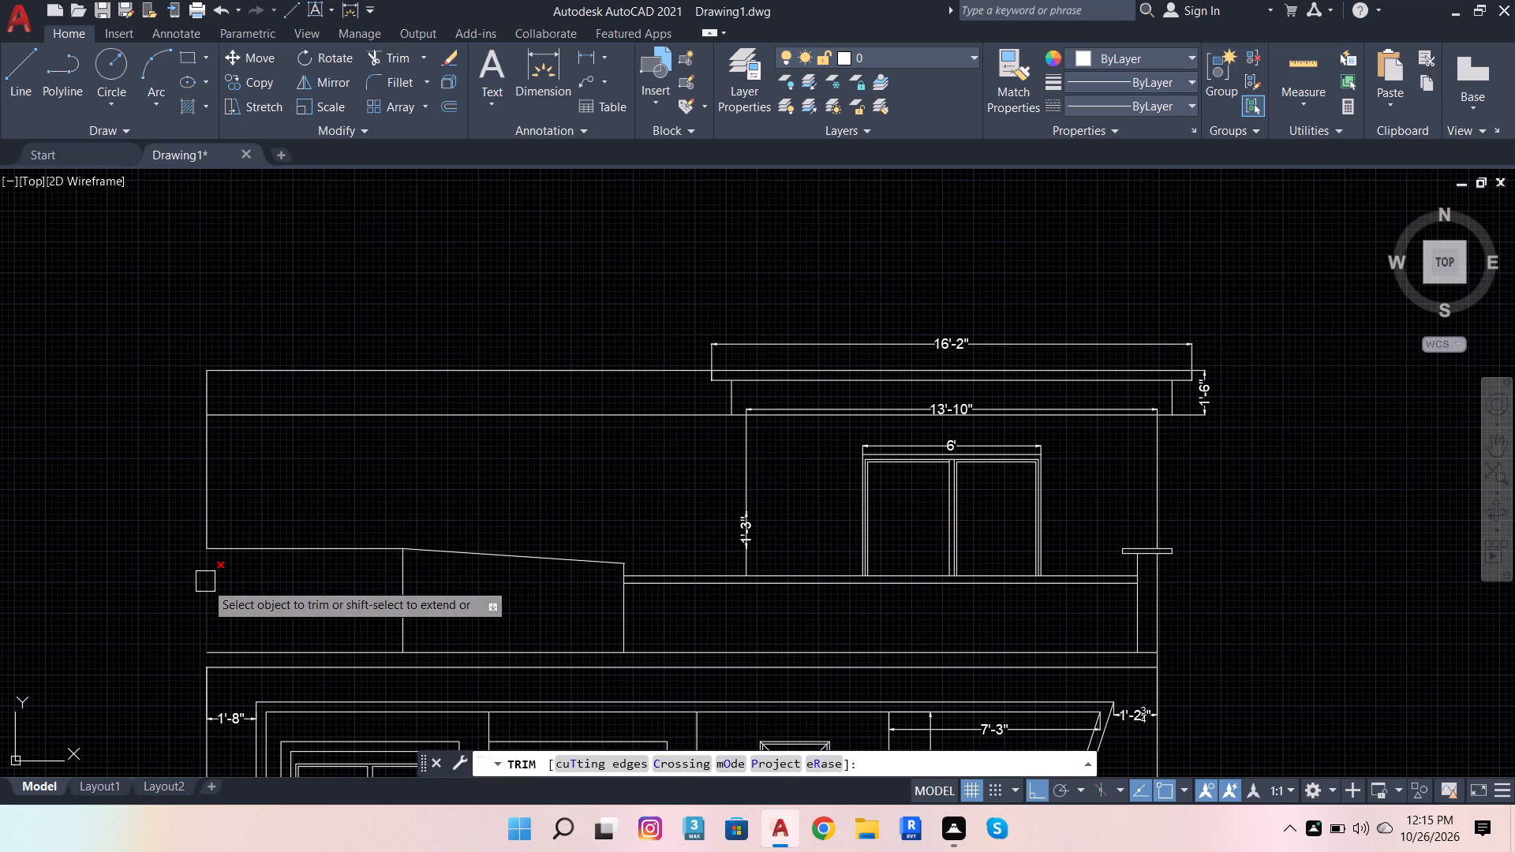
pyautogui.keyDown('shift'); pyautogui.click(212, 600); pyautogui.keyUp('shift')
pyautogui.press('Escape')
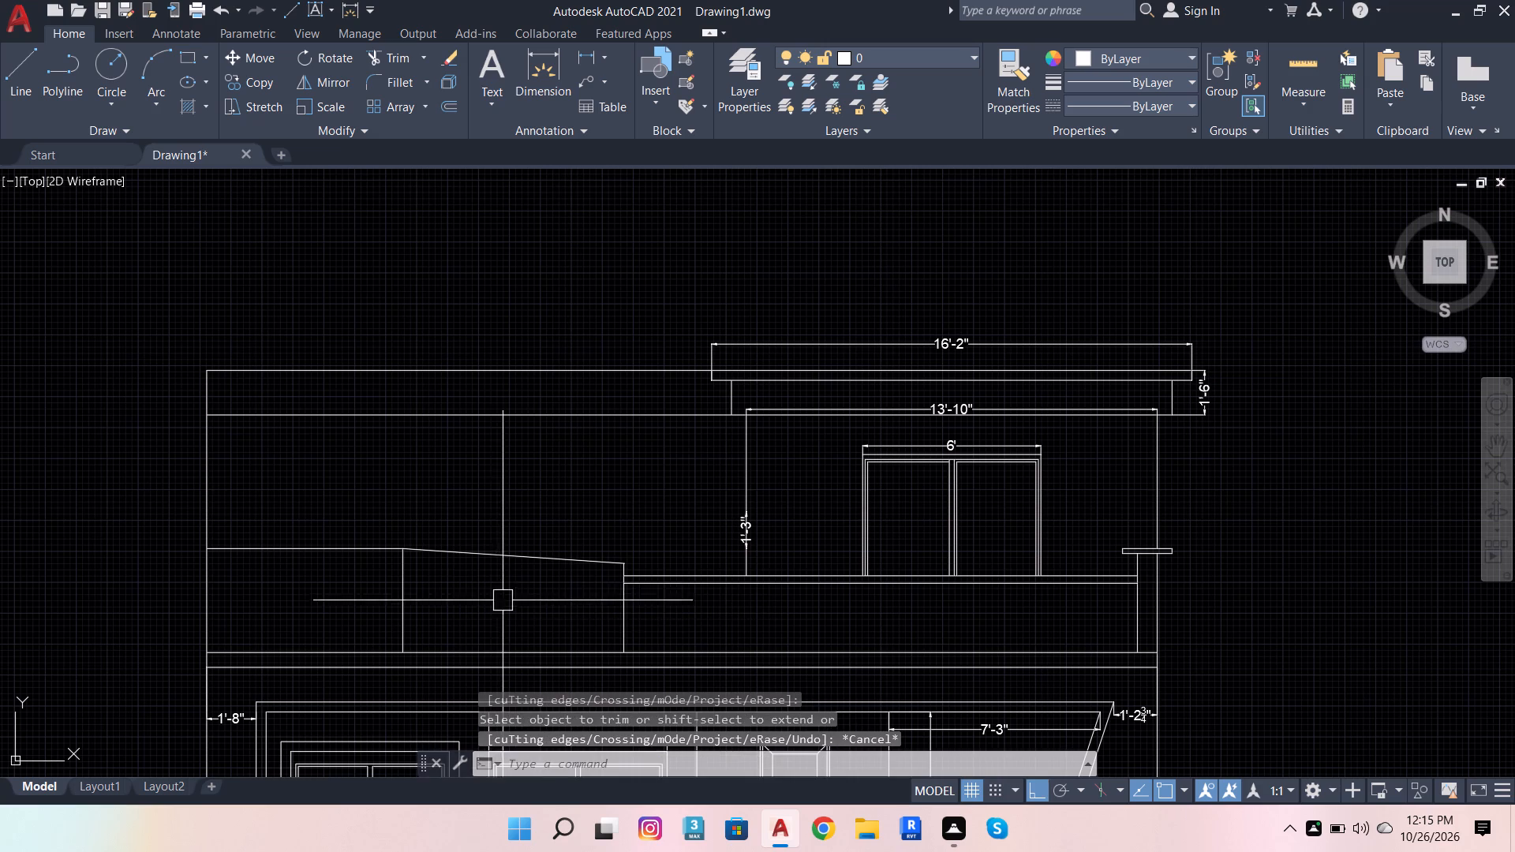
# Trim the floor band's upper line between the sloped block and the post at the far end of the balcony.
pyautogui.scroll(-1, 610, 536)
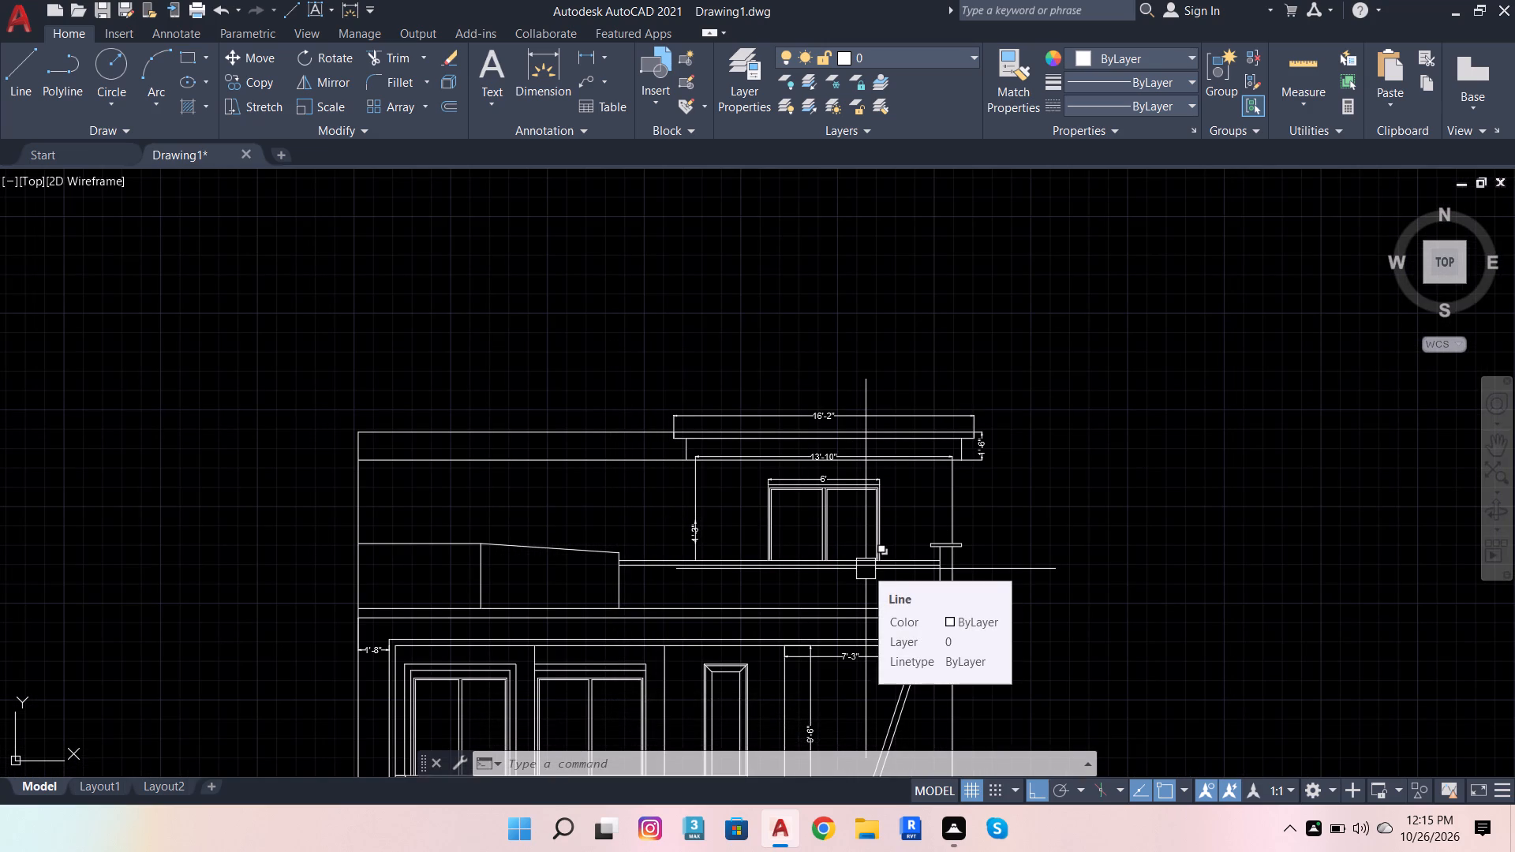
pyautogui.scroll(1, 308, 592)
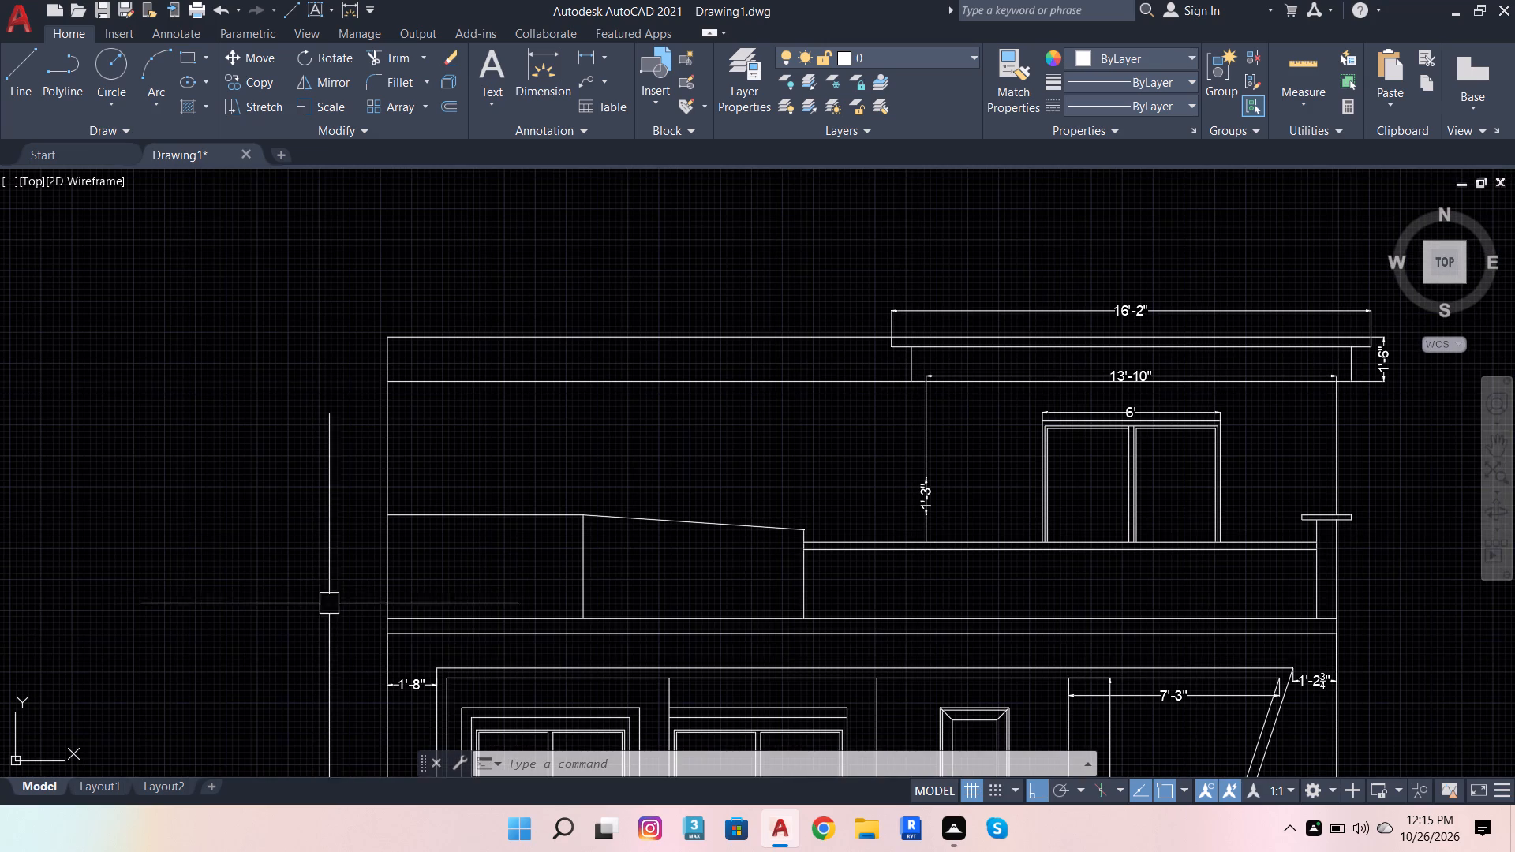
pyautogui.click(454, 618)
pyautogui.press('Escape')
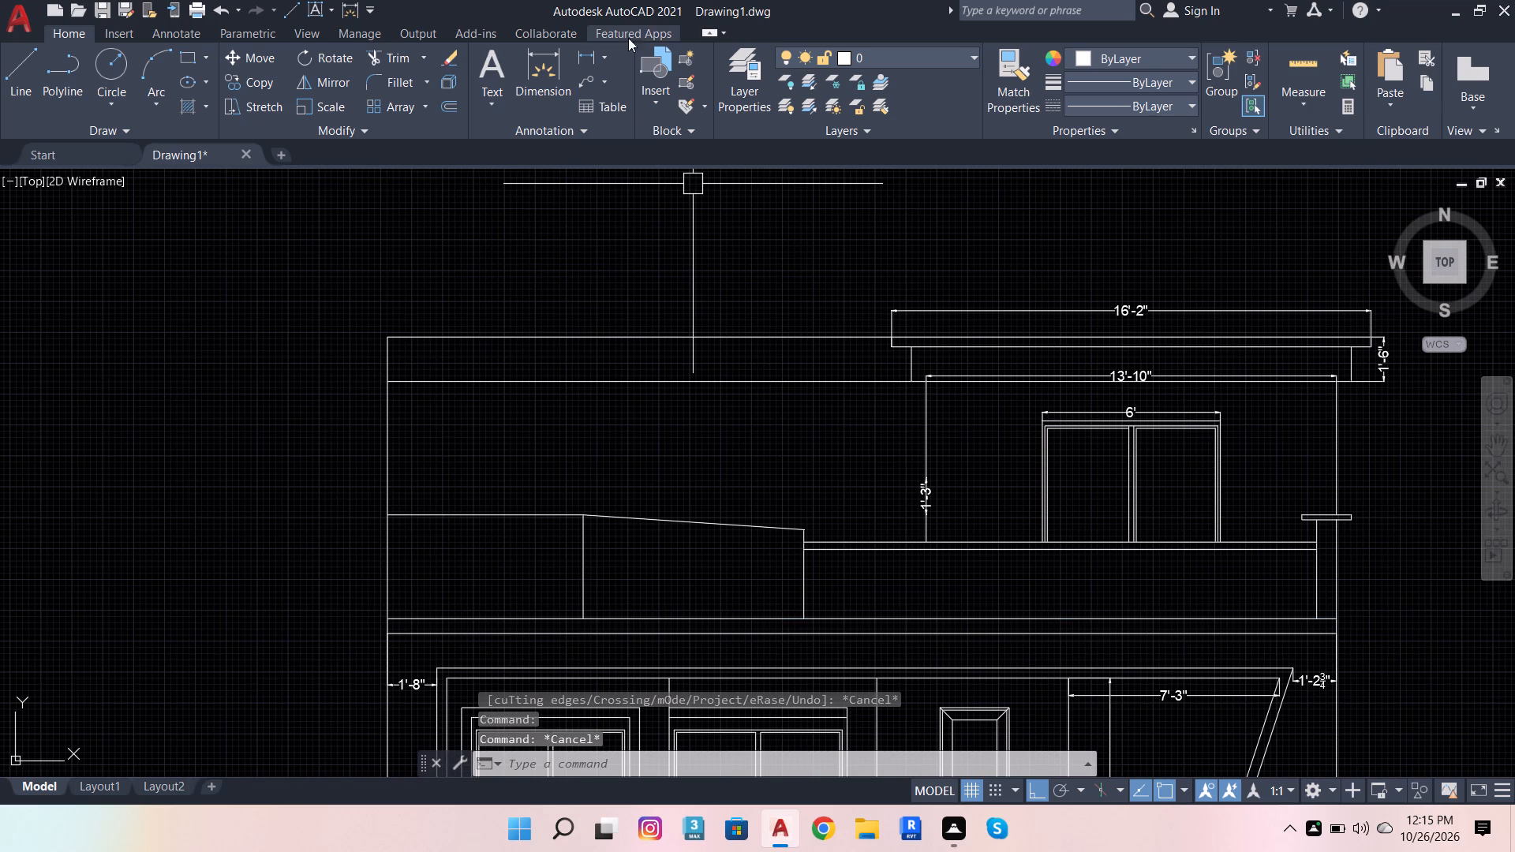
pyautogui.click(380, 48)
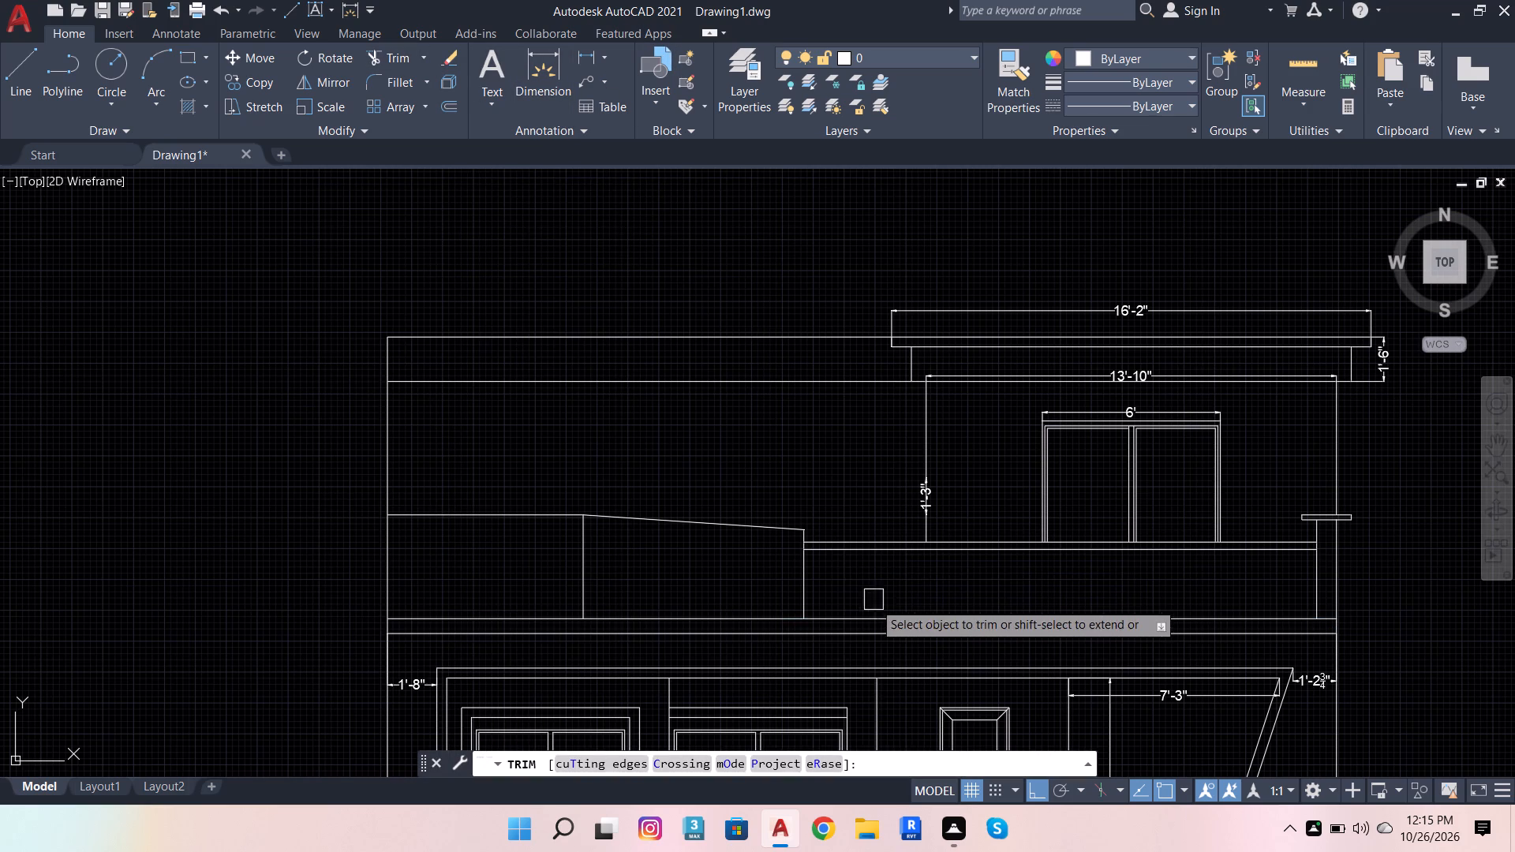
pyautogui.click(892, 614)
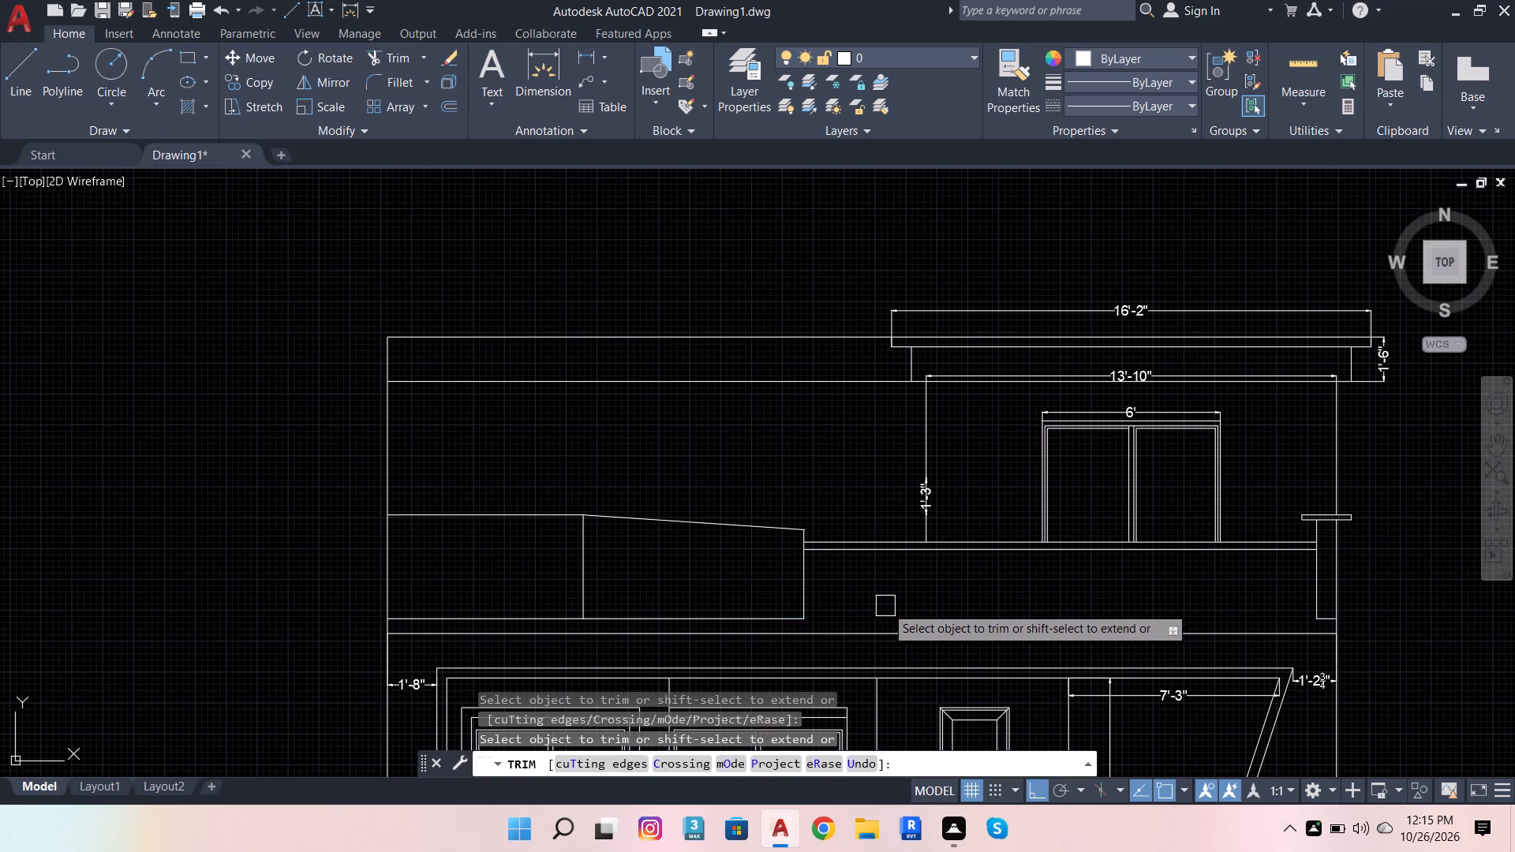
pyautogui.press('Escape')
# Offset the sloped block's bottom line 2' upward.
pyautogui.click(560, 611)
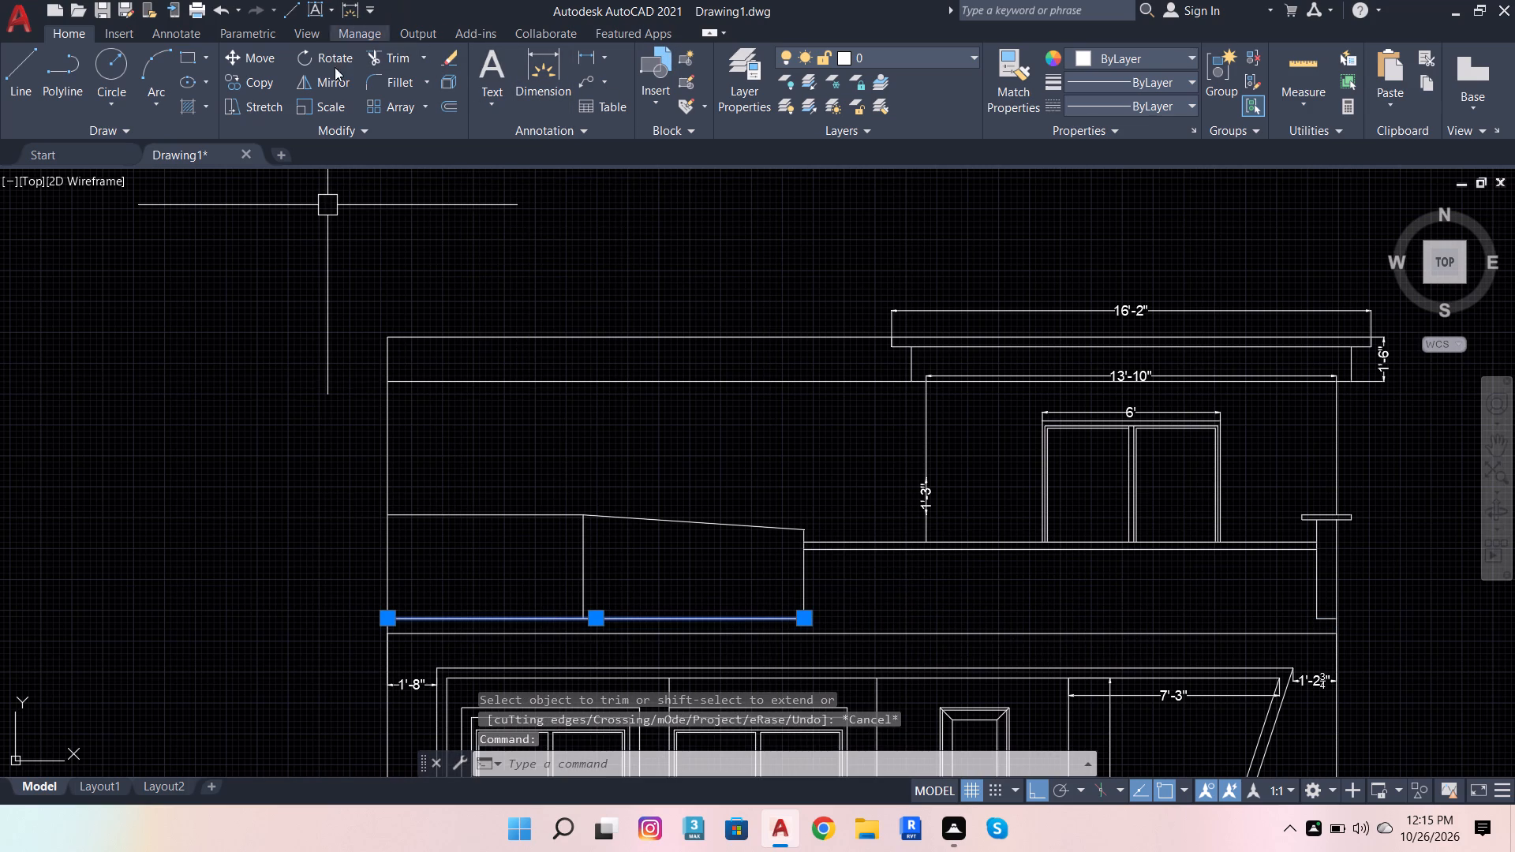
pyautogui.click(448, 106)
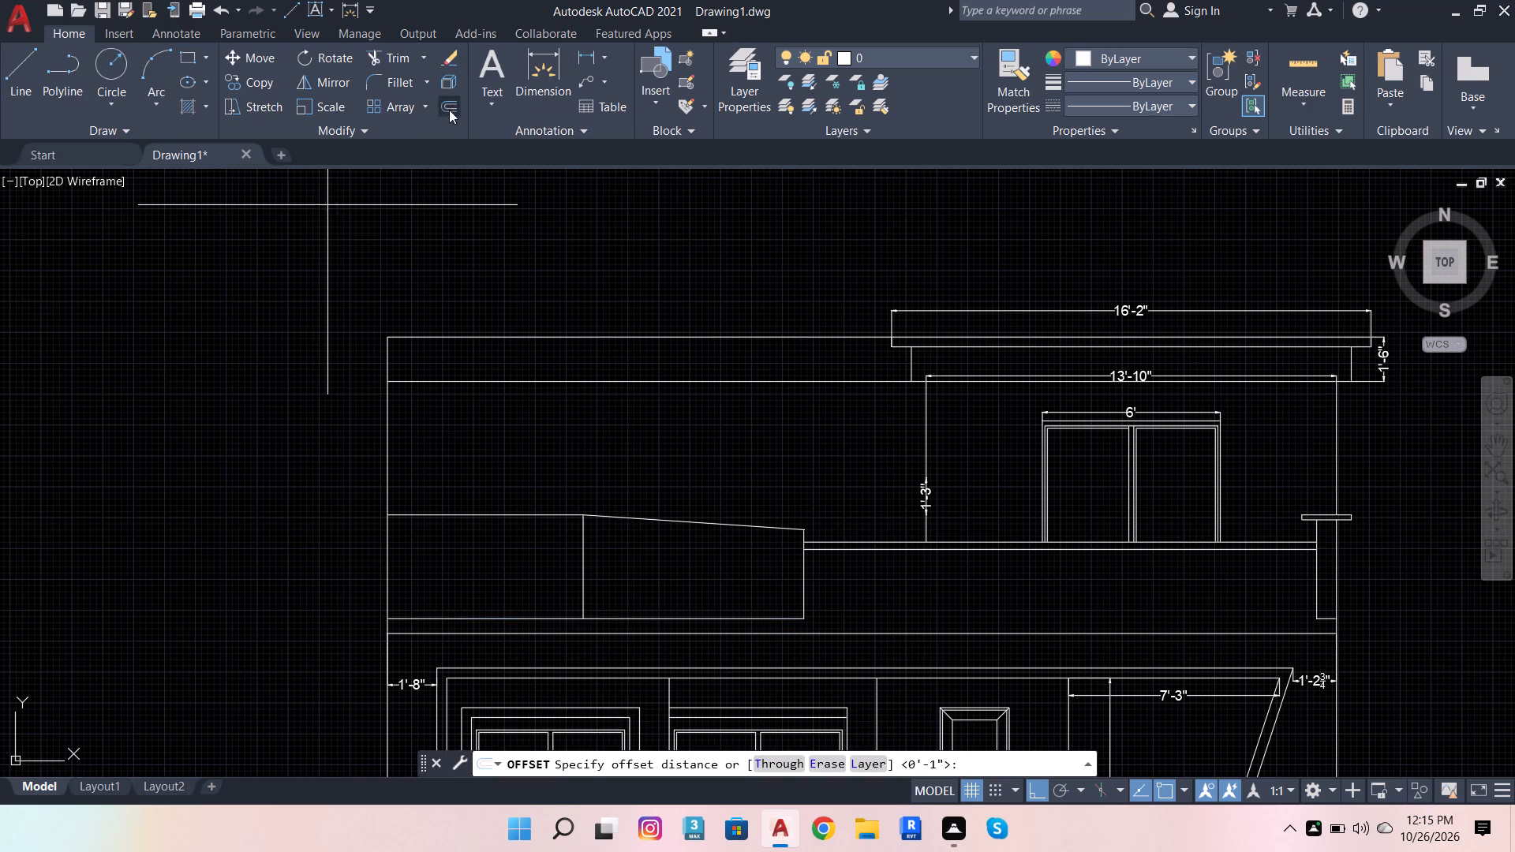
pyautogui.click(383, 623)
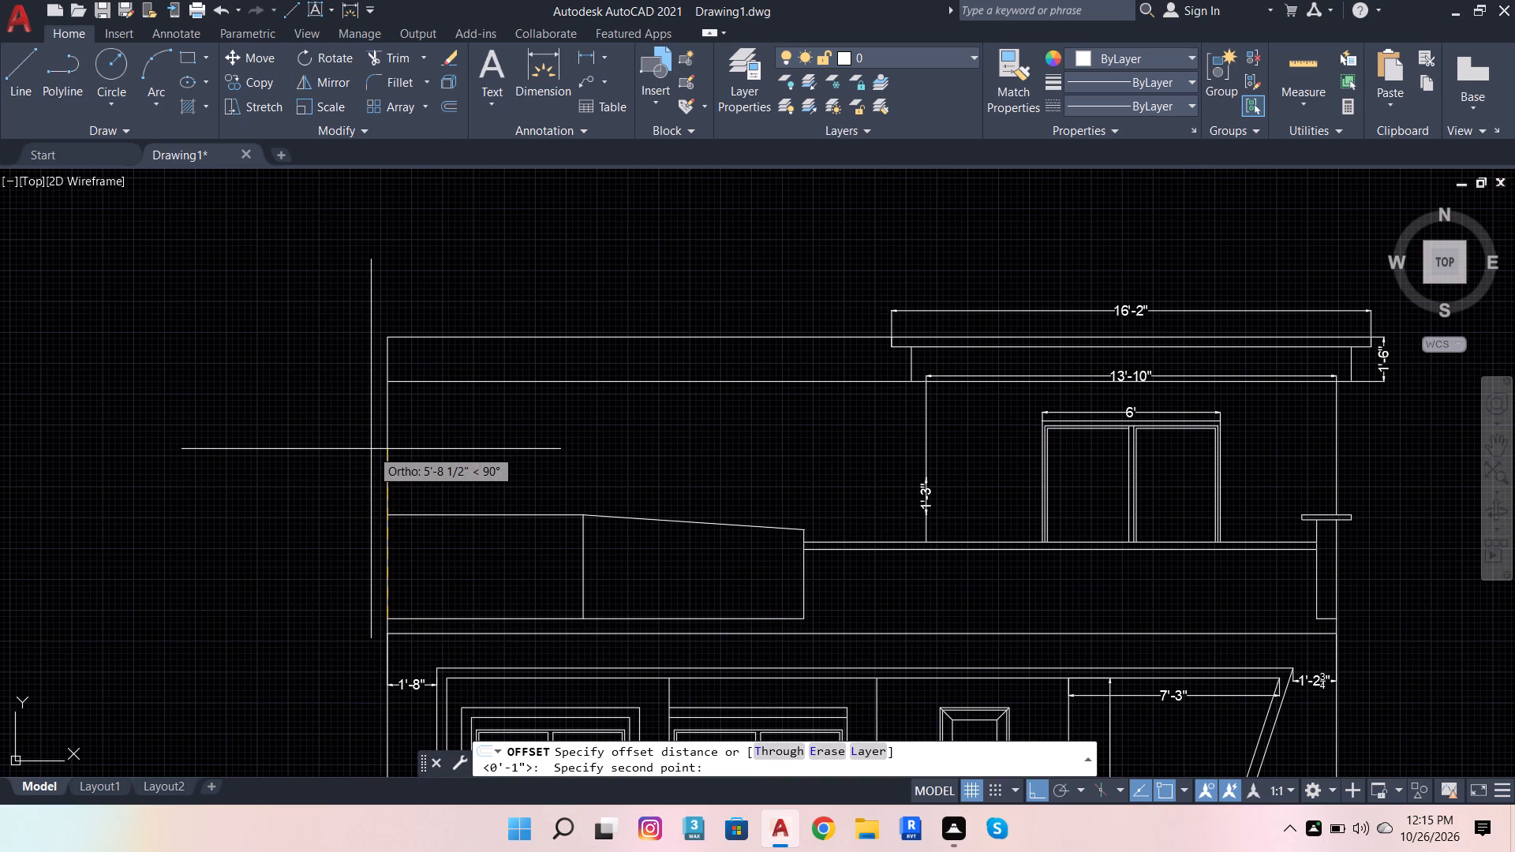
pyautogui.write("2'")
pyautogui.press('Return')
pyautogui.click(371, 449)
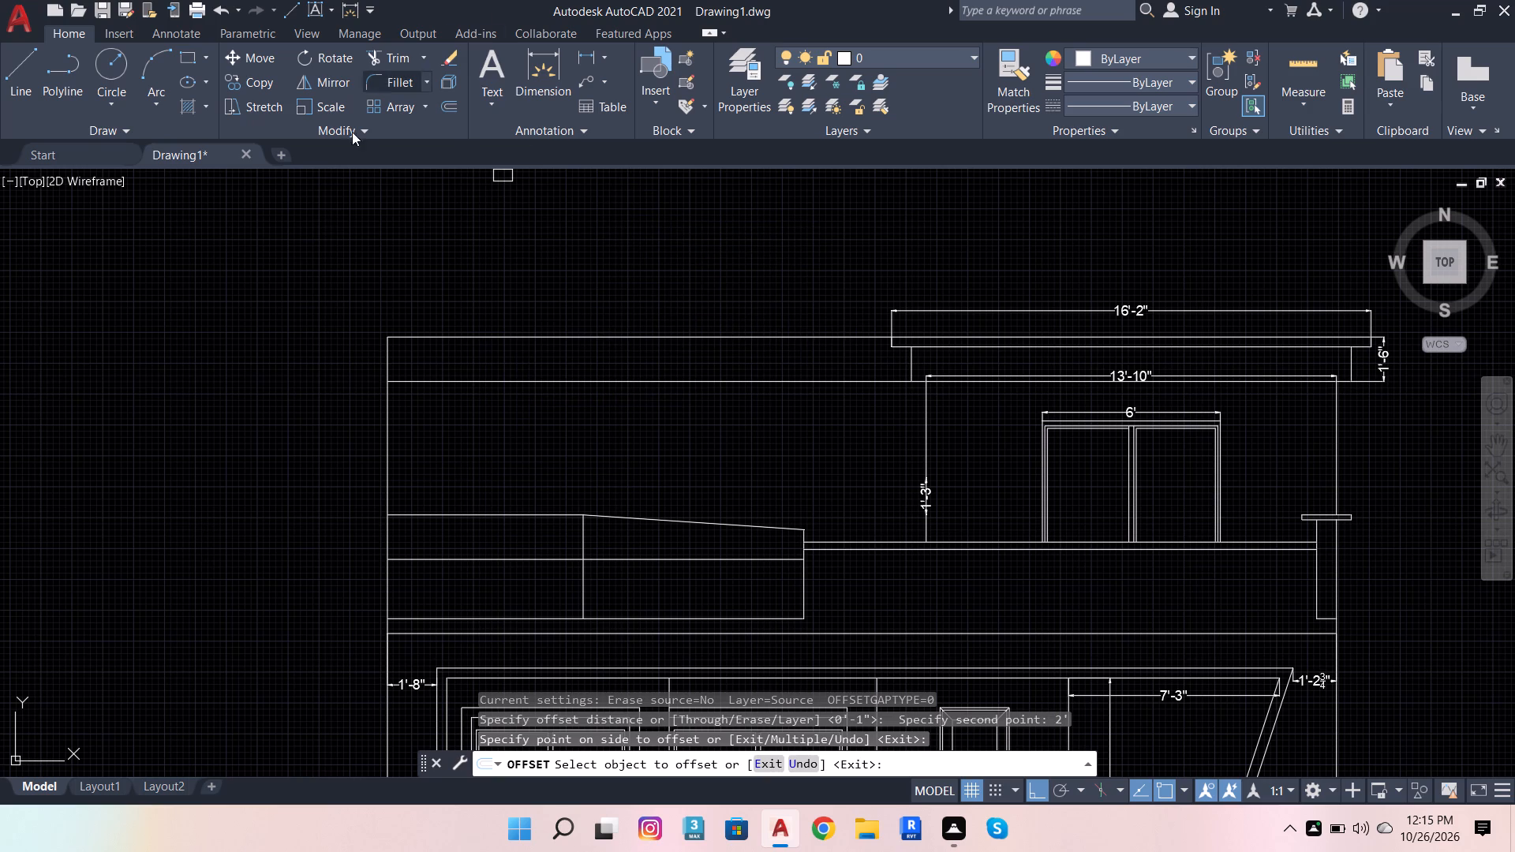
# Offset the new horizontal line in the sloped block 2'6" upward.
pyautogui.click(461, 106)
pyautogui.click(395, 557)
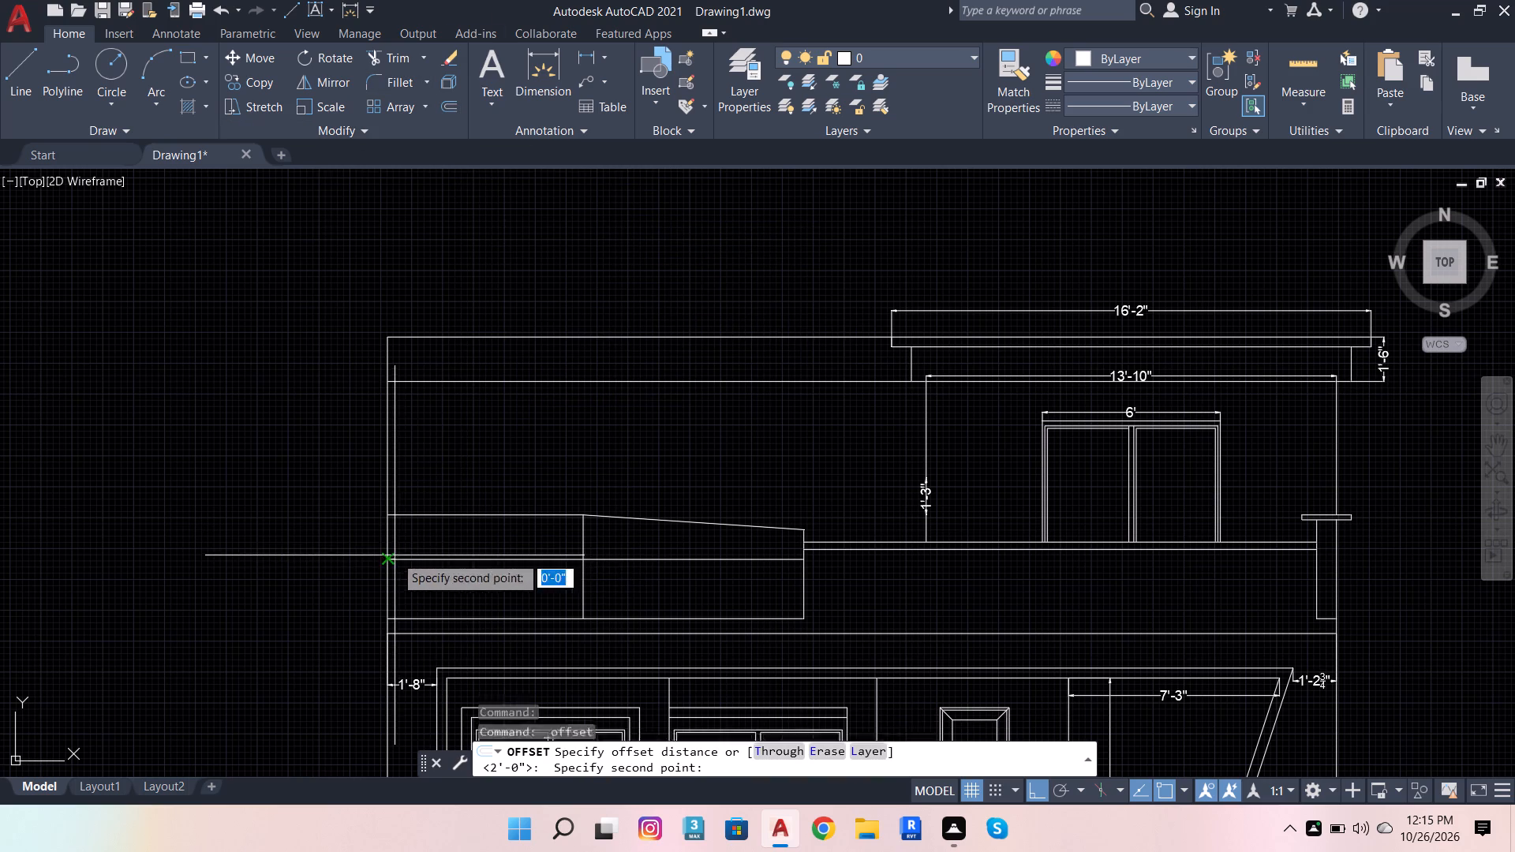
pyautogui.write("2'6")
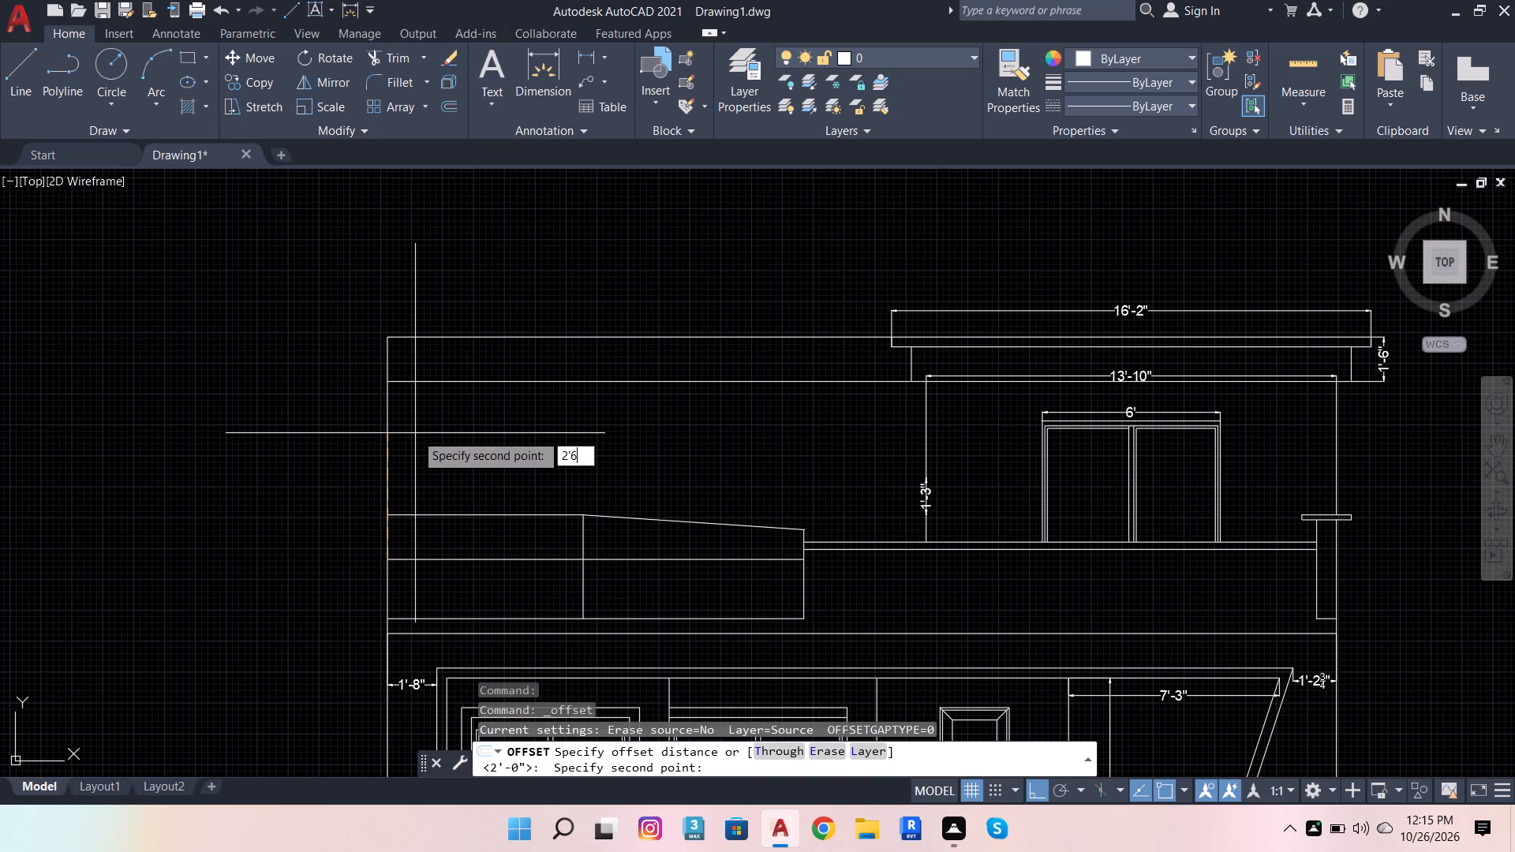
pyautogui.press('Return')
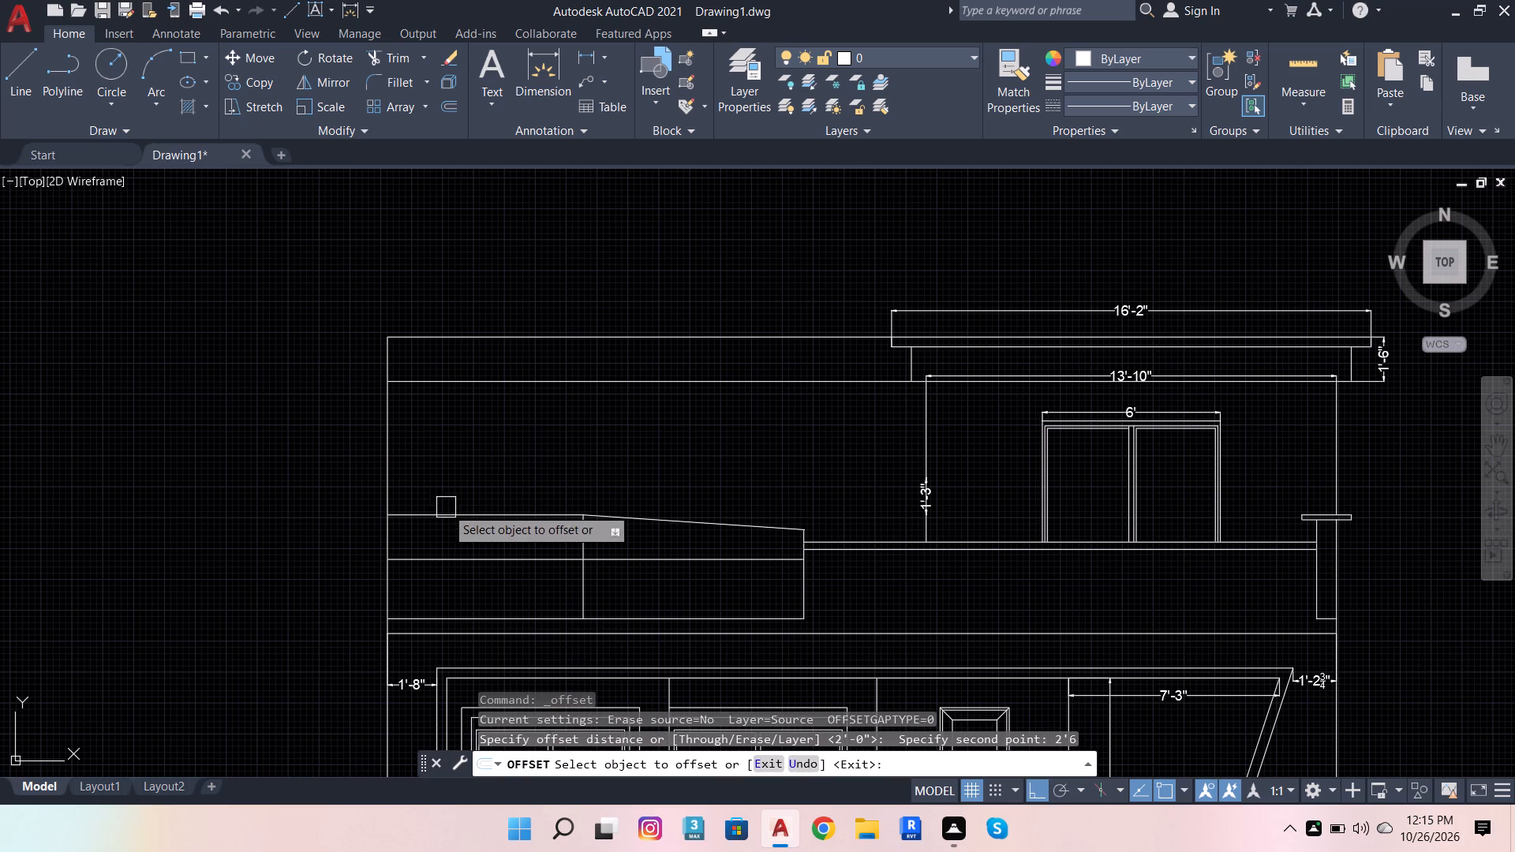
pyautogui.click(457, 559)
pyautogui.click(474, 444)
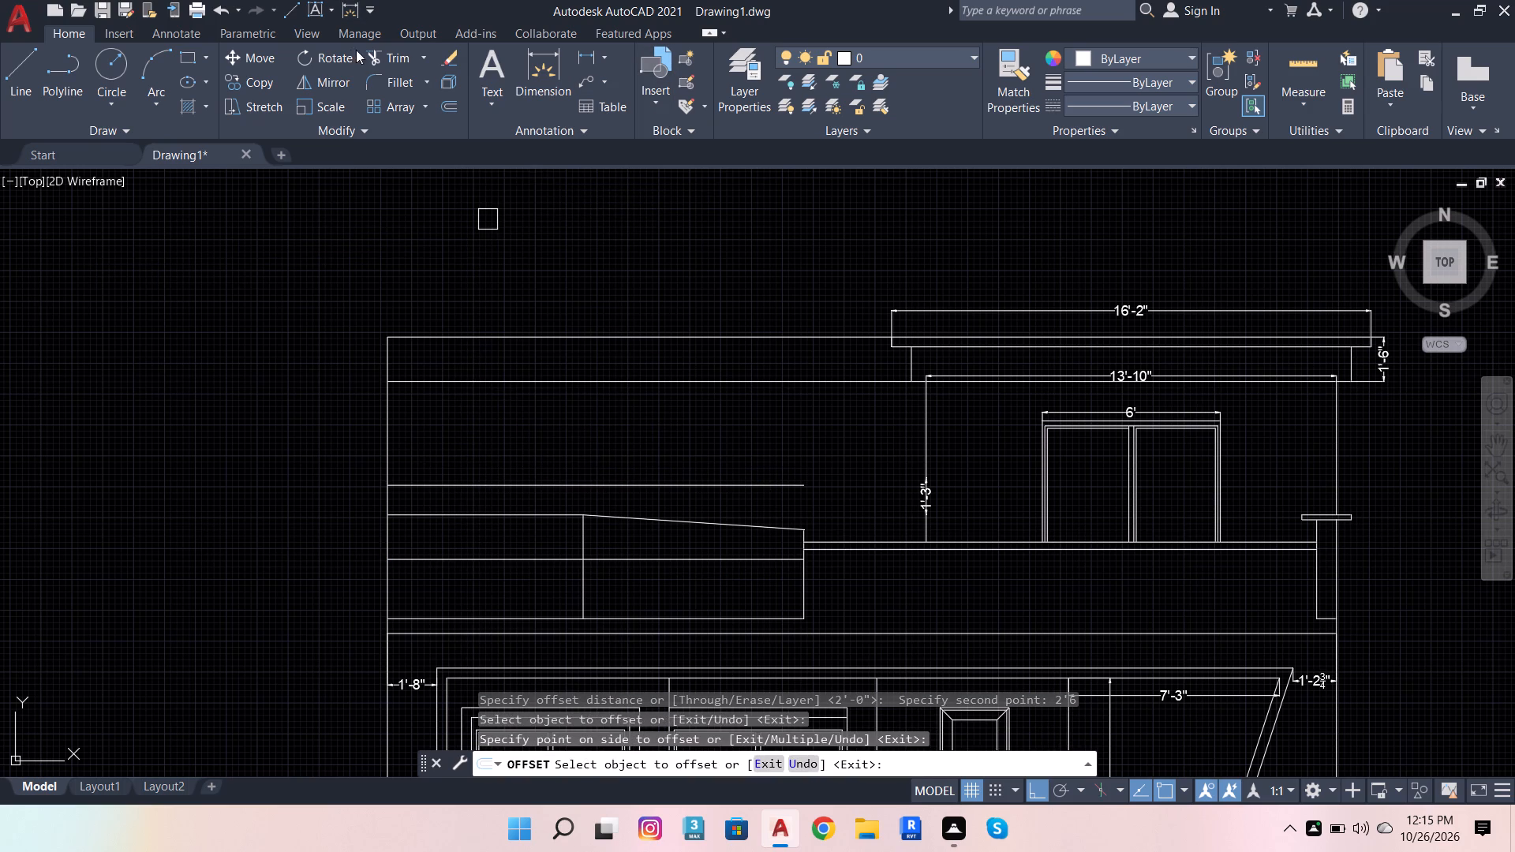
# Extend the block's vertical divider up to the new top line, and trim its overshoot below the base and the middle line beyond it.
pyautogui.click(393, 55)
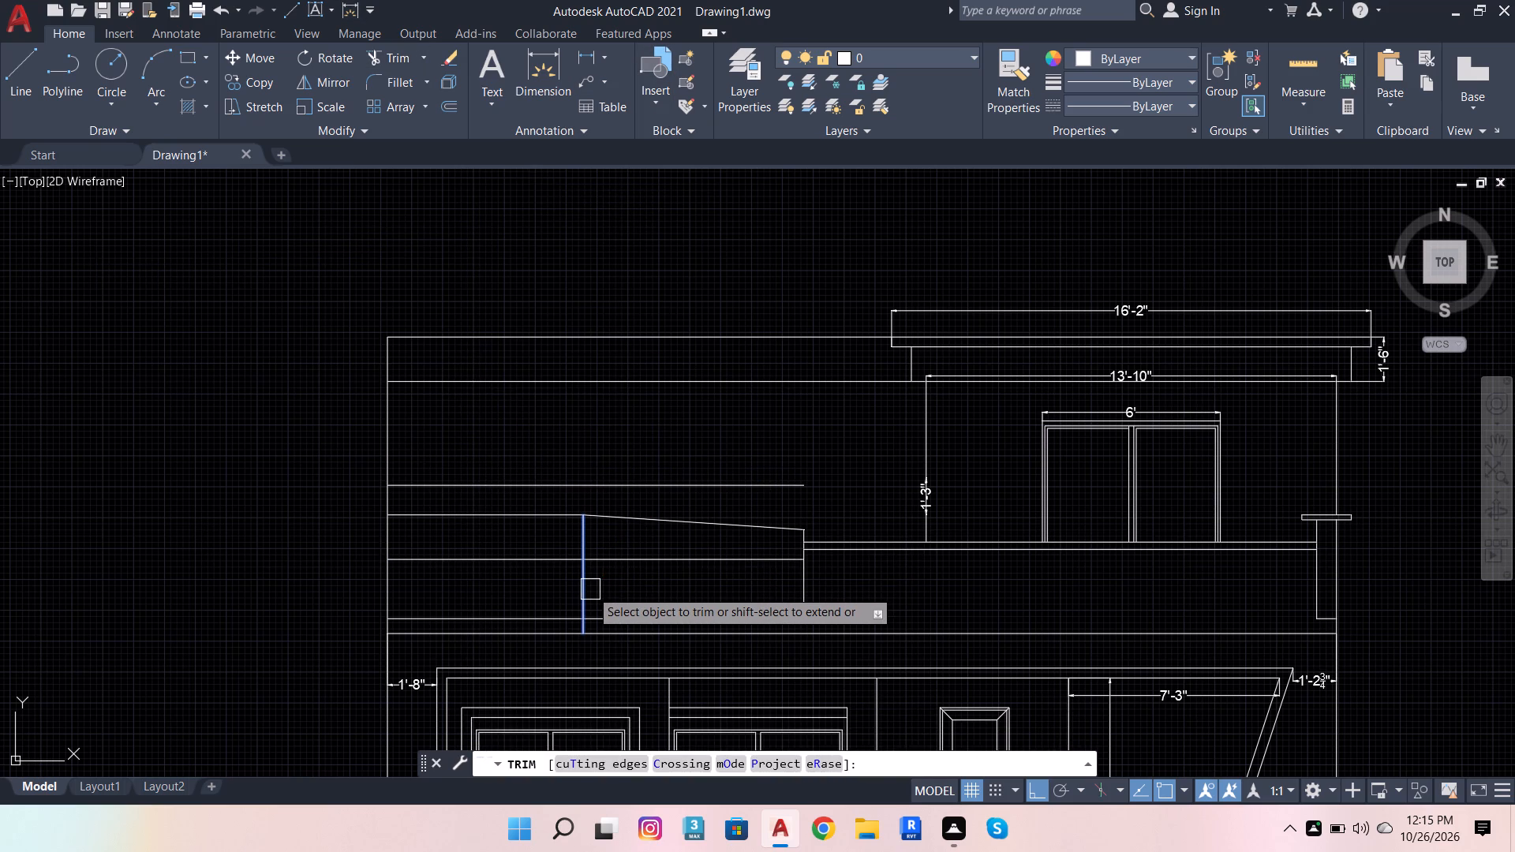
pyautogui.keyDown('shift'); pyautogui.click(590, 589); pyautogui.keyUp('shift')
pyautogui.keyDown('shift'); pyautogui.click(585, 554); pyautogui.keyUp('shift')
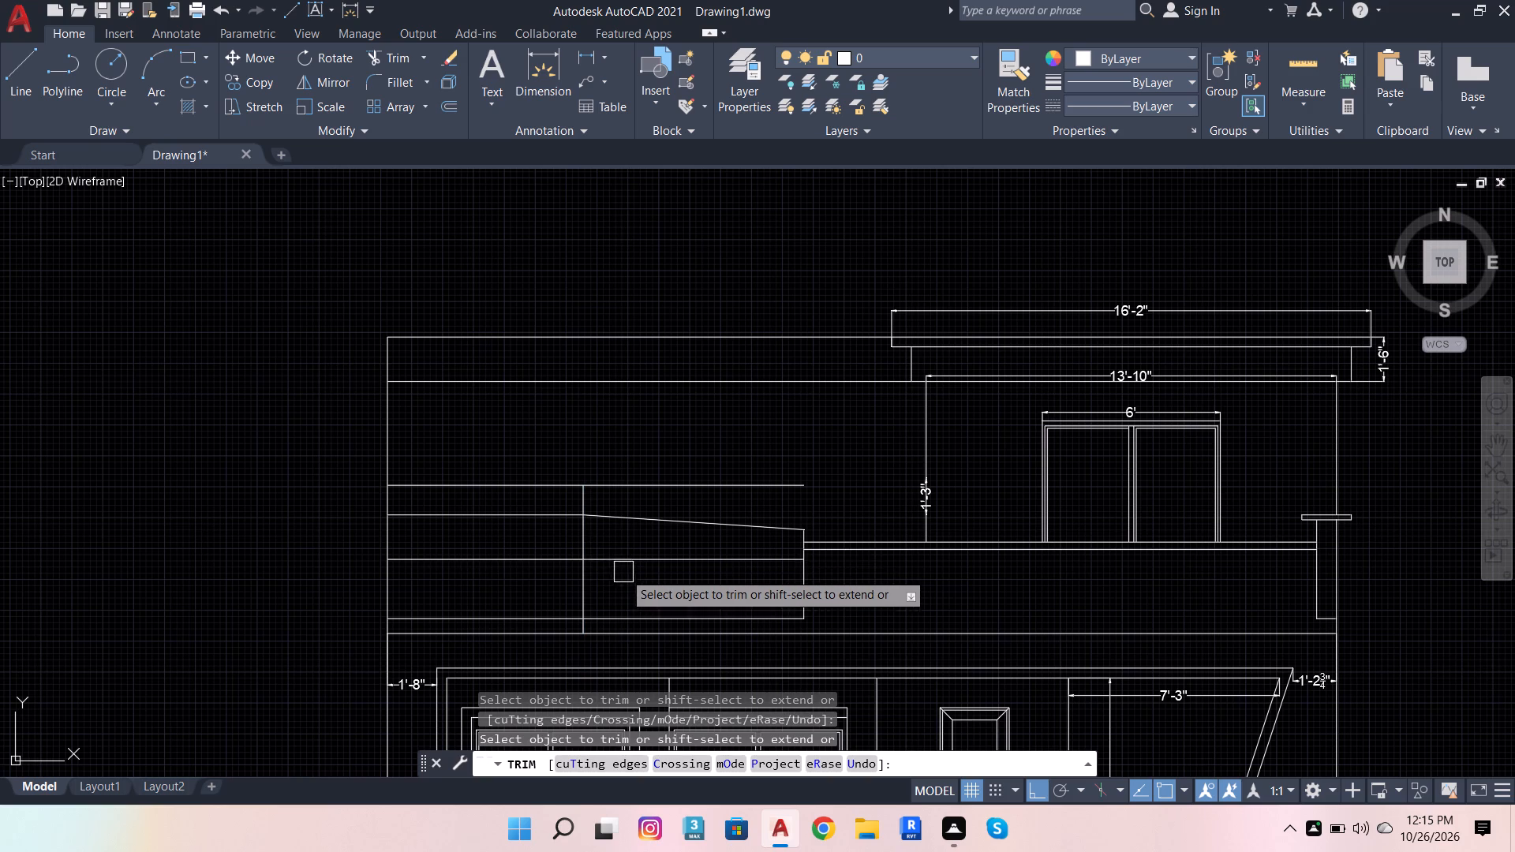
pyautogui.click(623, 566)
pyautogui.scroll(4, 590, 628)
pyautogui.click(539, 623)
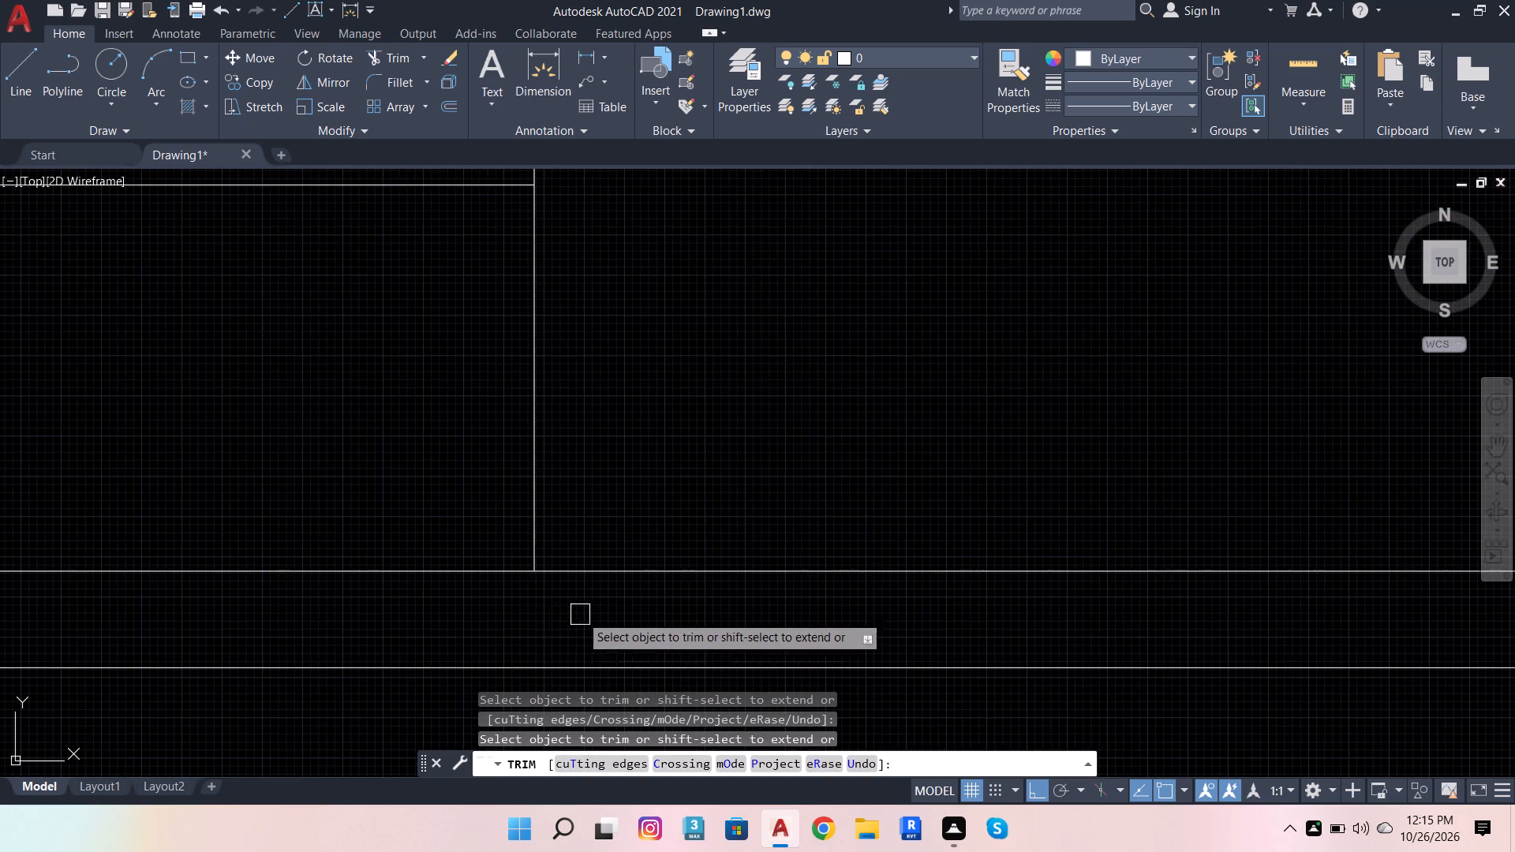
pyautogui.scroll(-4, 627, 630)
pyautogui.press('Escape')
pyautogui.press('Escape')
pyautogui.press('Escape')
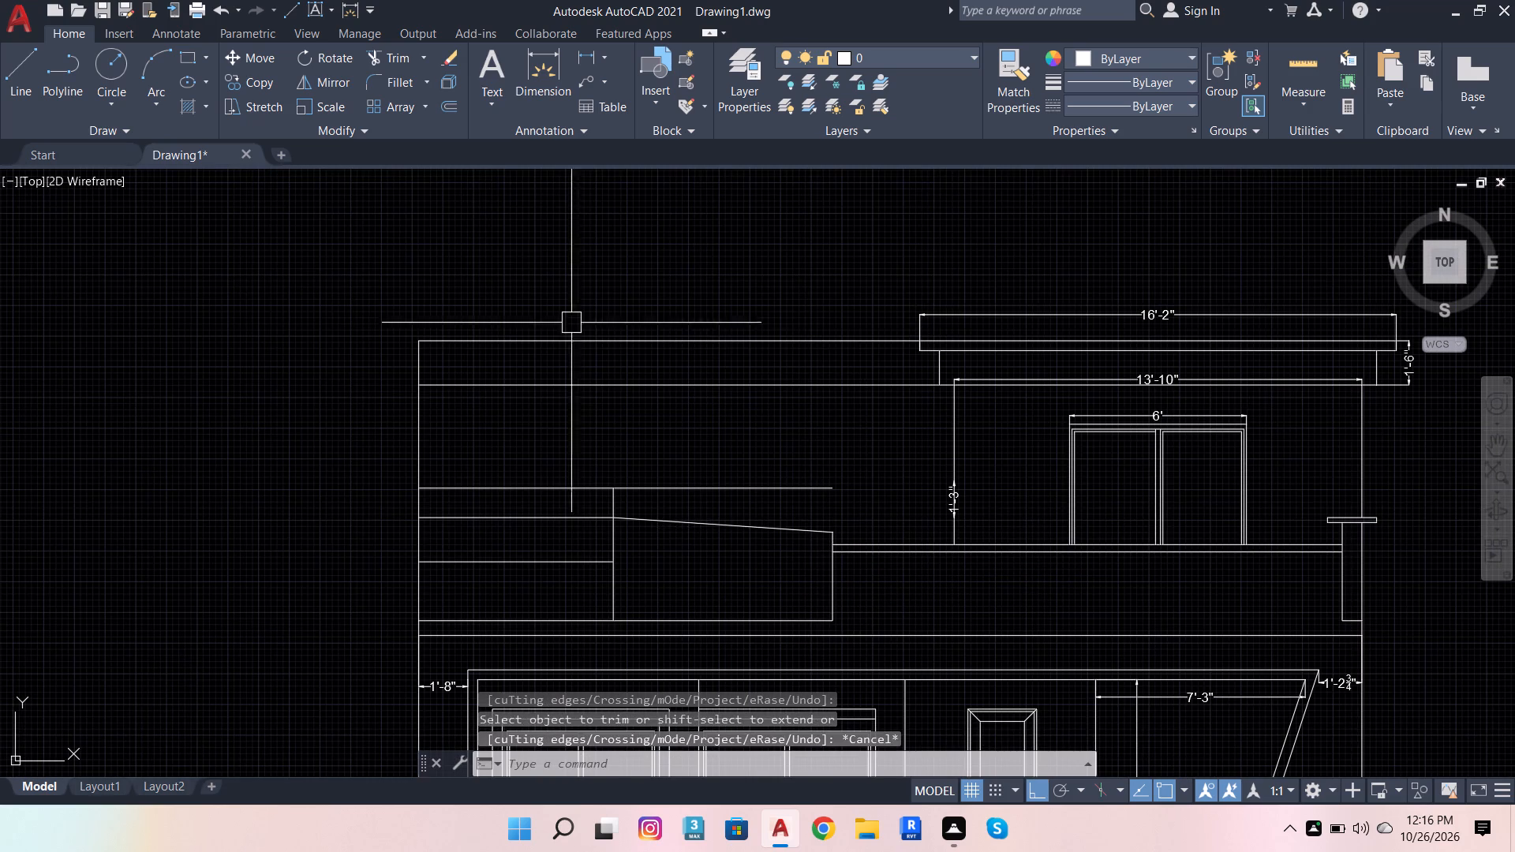
# Replace the block's sloped edge with a steeper line from the outer wall's top corner to the divider's raised top end.
pyautogui.click(16, 55)
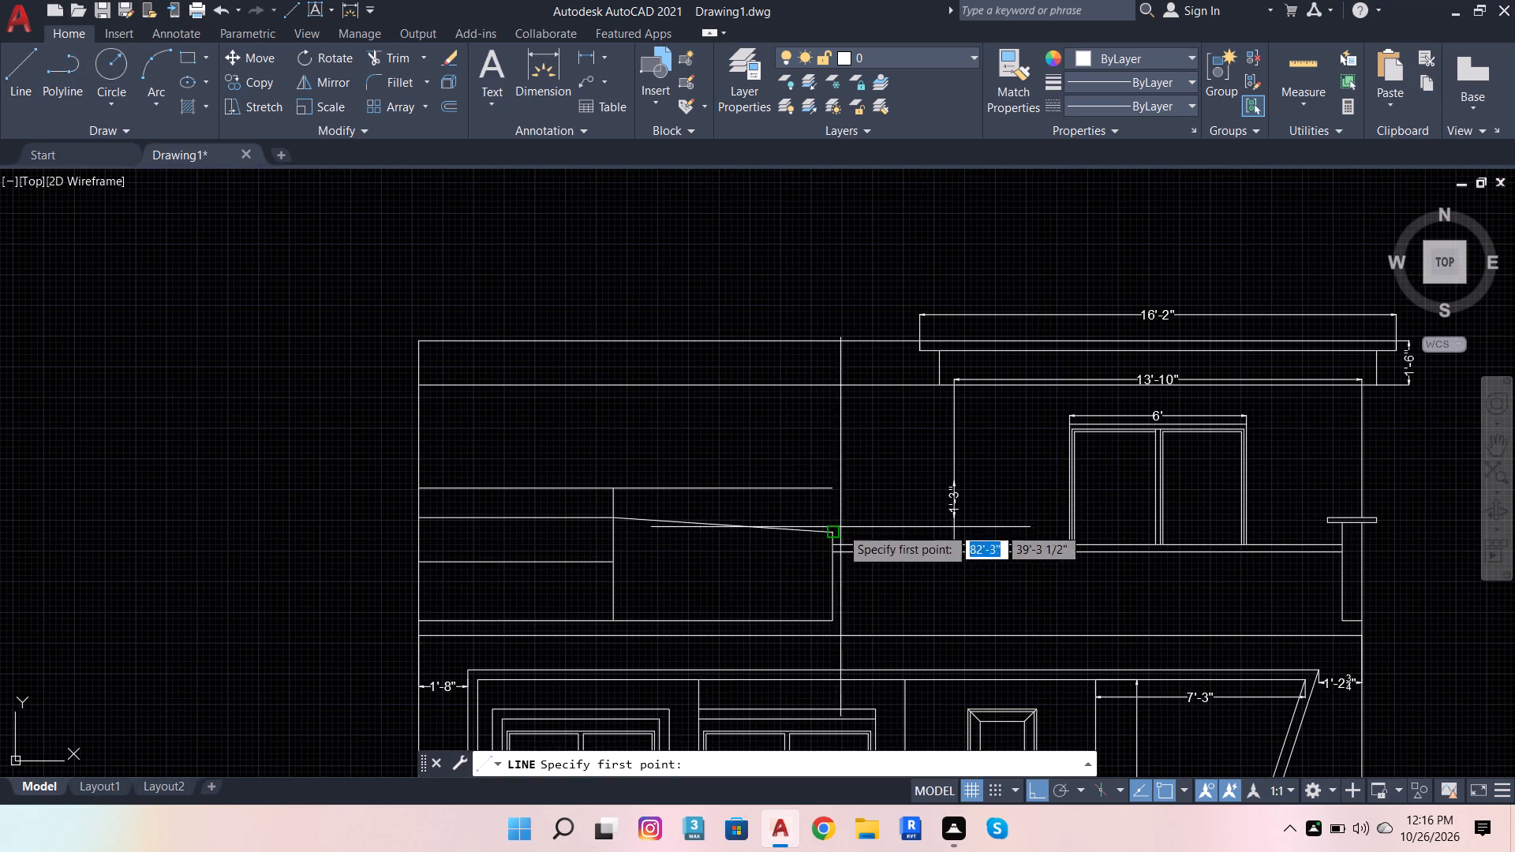
pyautogui.click(831, 529)
pyautogui.click(615, 487)
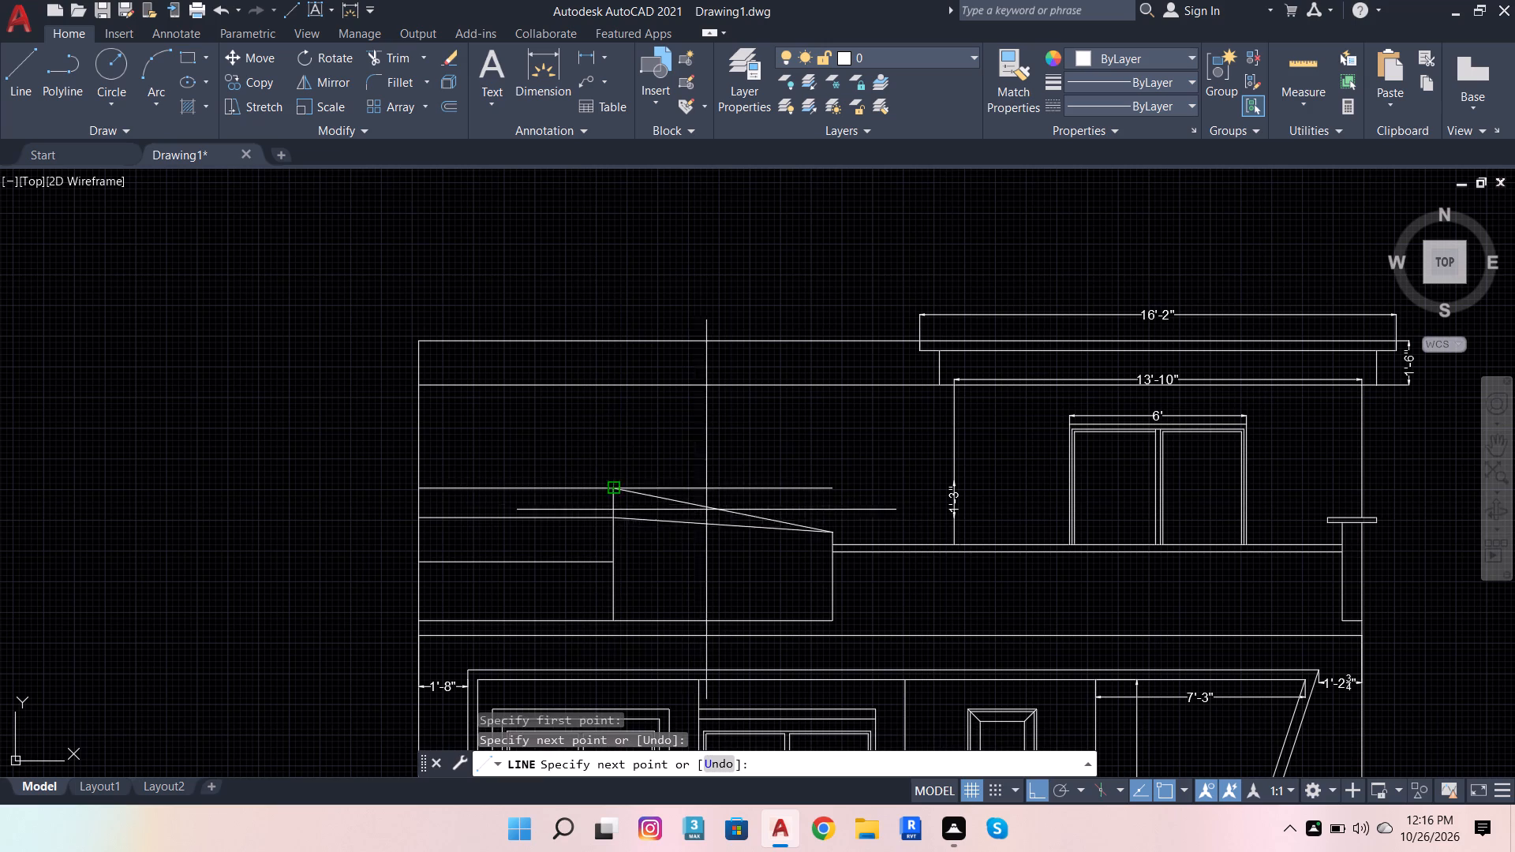
pyautogui.press('Escape')
pyautogui.click(702, 521)
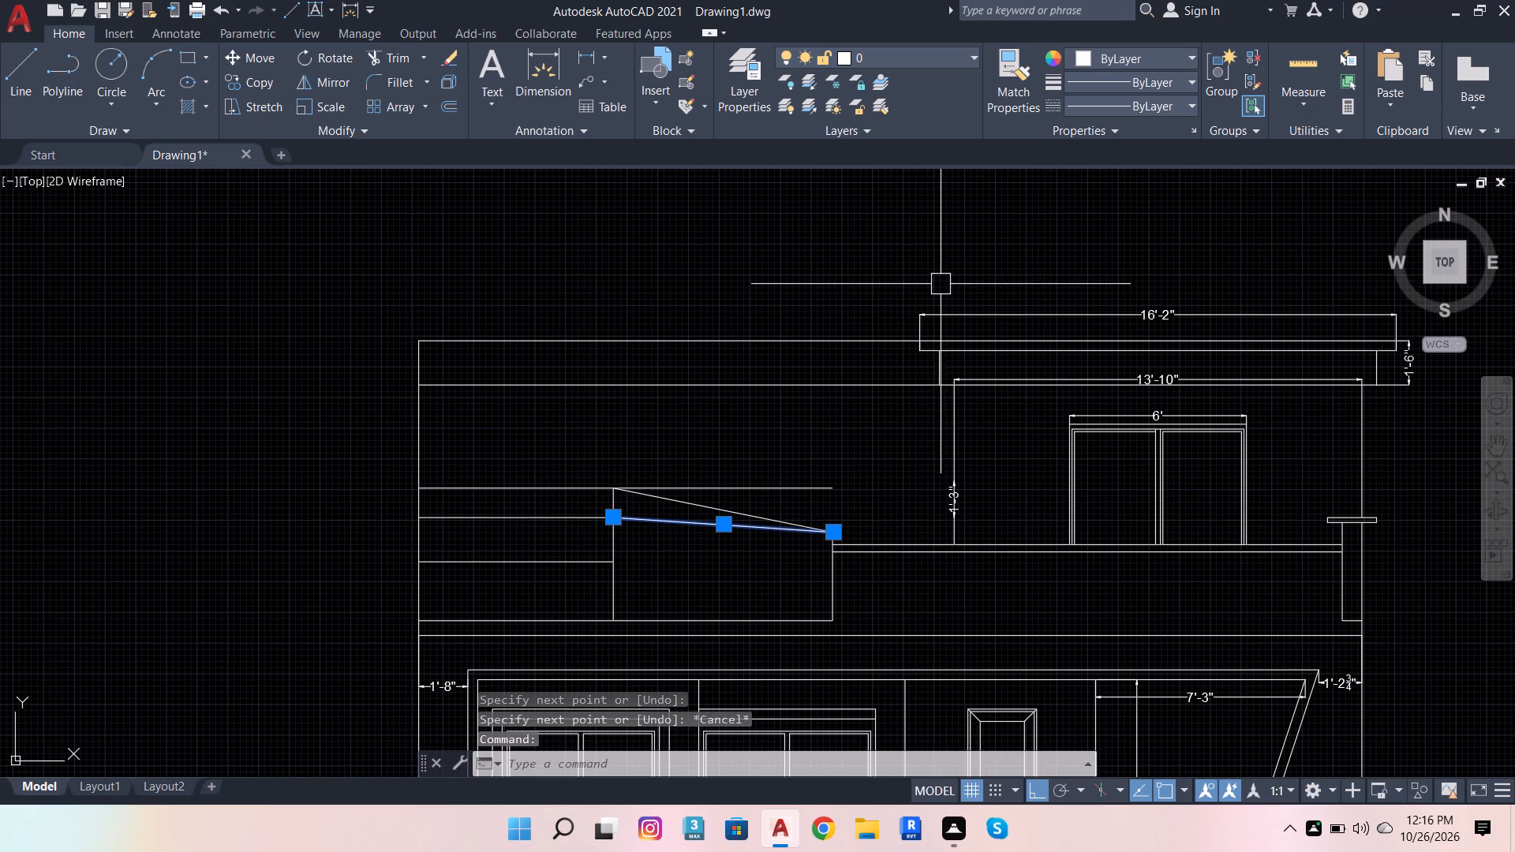
pyautogui.hotkey('shift', 'Delete')
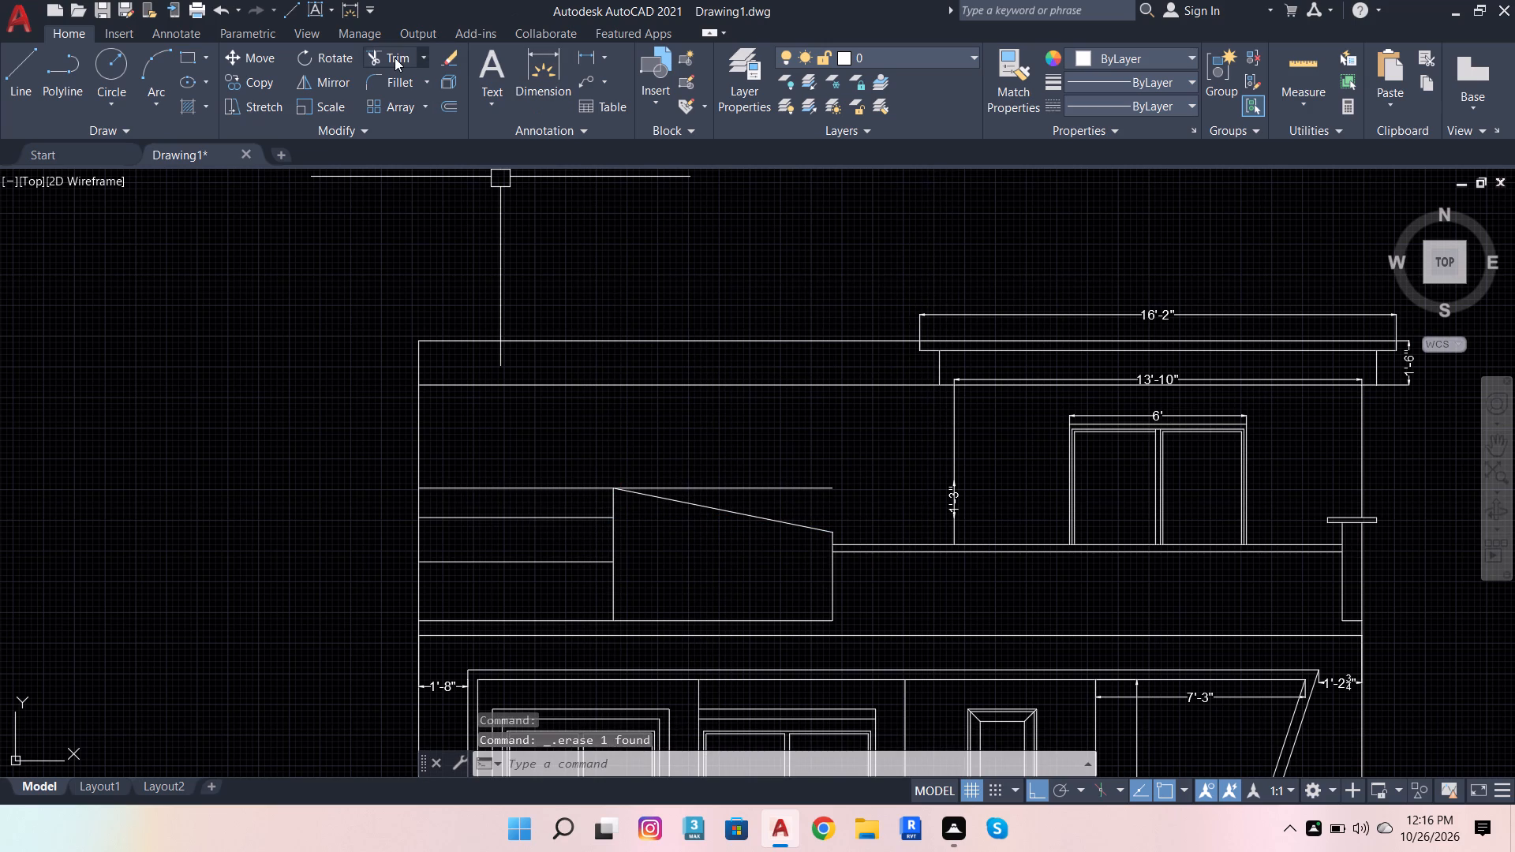
# Trim the new top line beyond the divider and extend the block's base line across to the balcony's end post.
pyautogui.click(395, 58)
pyautogui.click(777, 491)
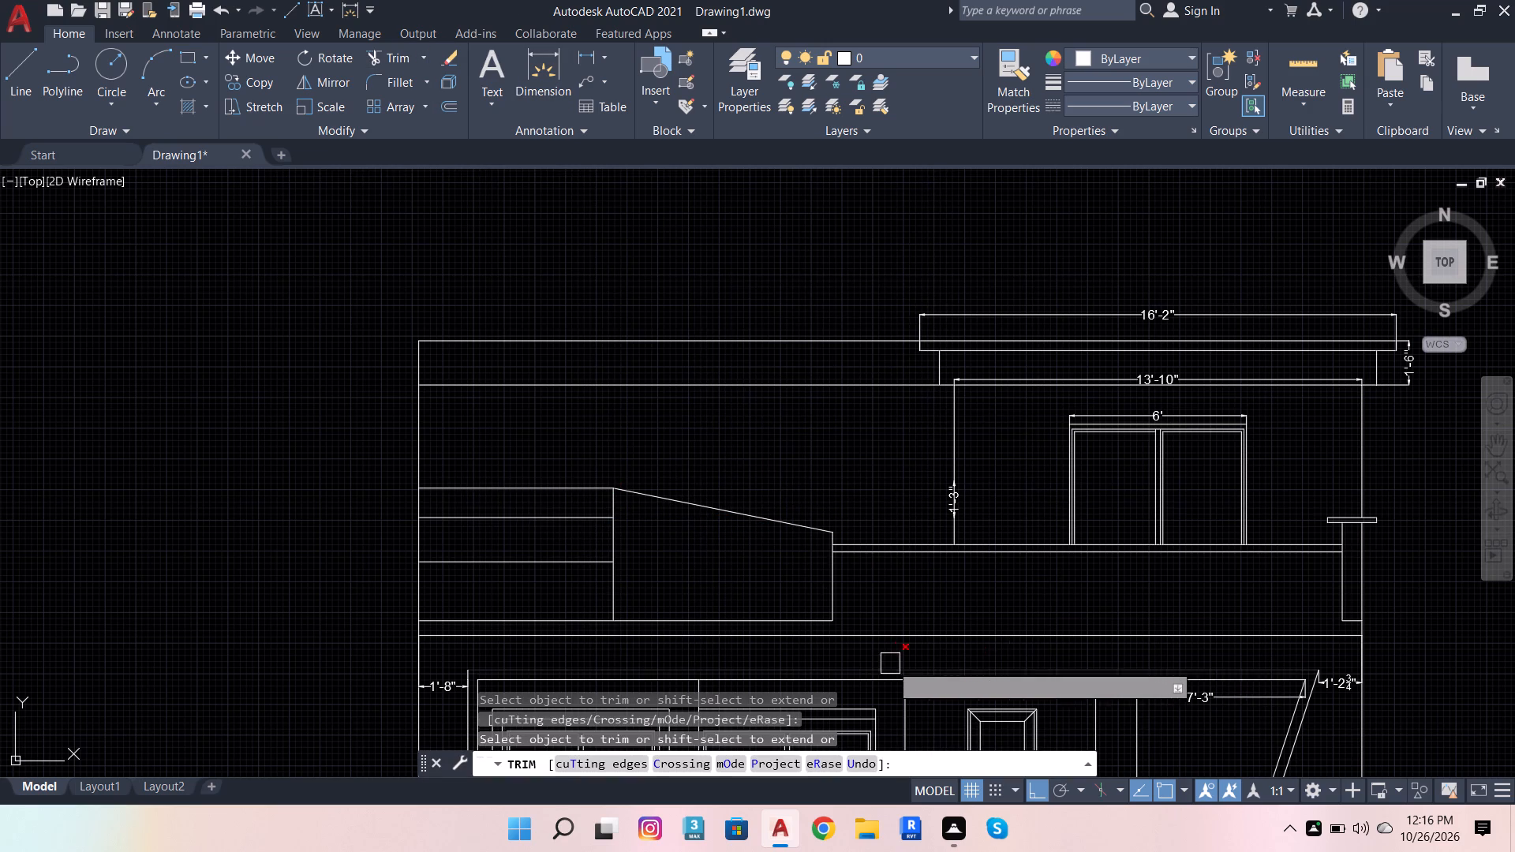
pyautogui.keyDown('shift'); pyautogui.click(784, 612); pyautogui.keyUp('shift')
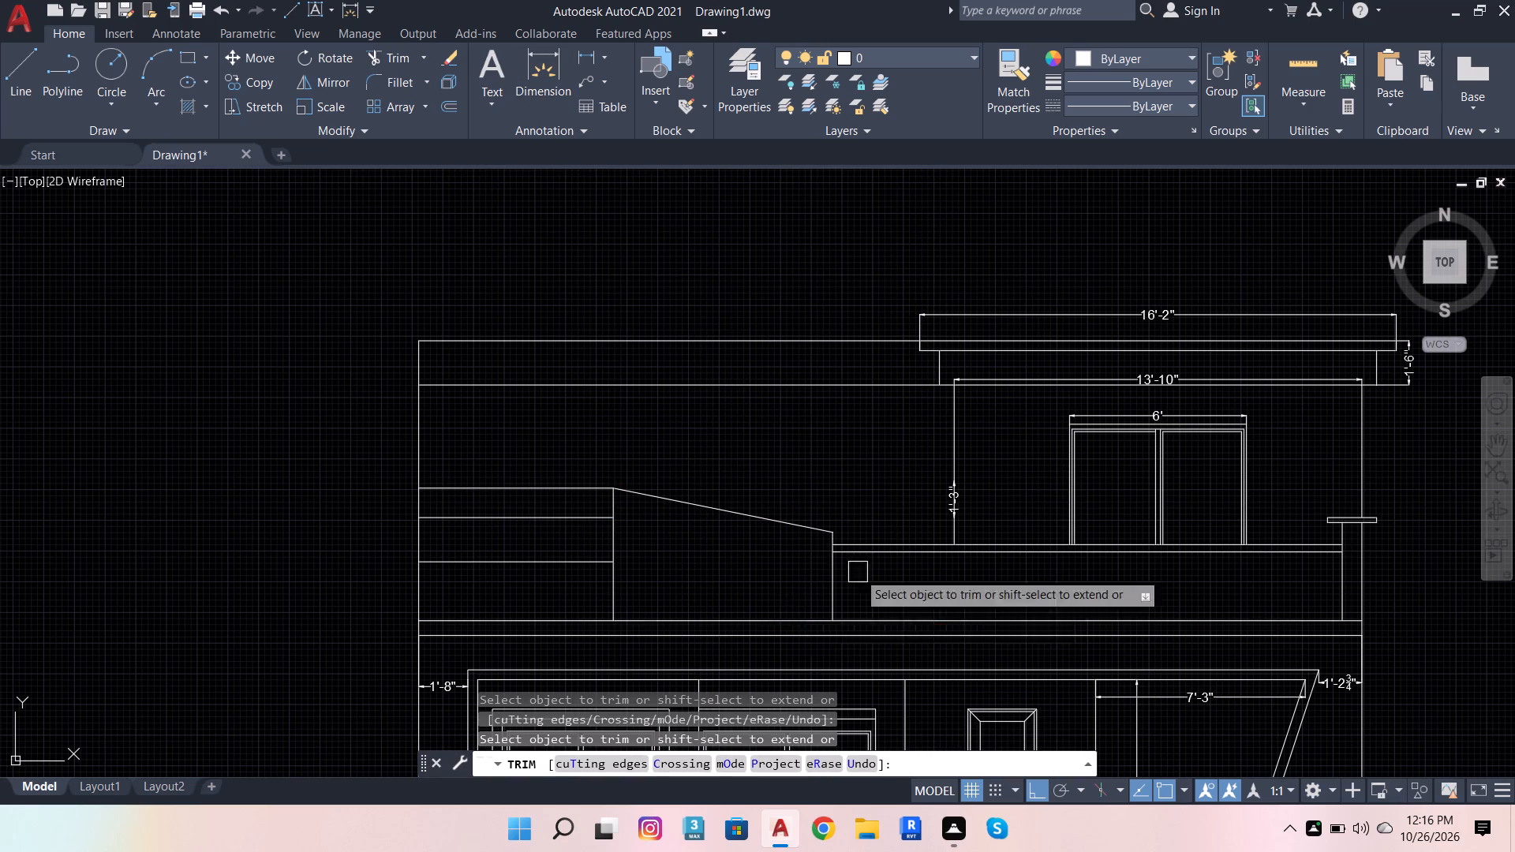
# Trim away the old horizontal top line between the left wall edge and the divider.
pyautogui.click(578, 525)
pyautogui.press('Escape')
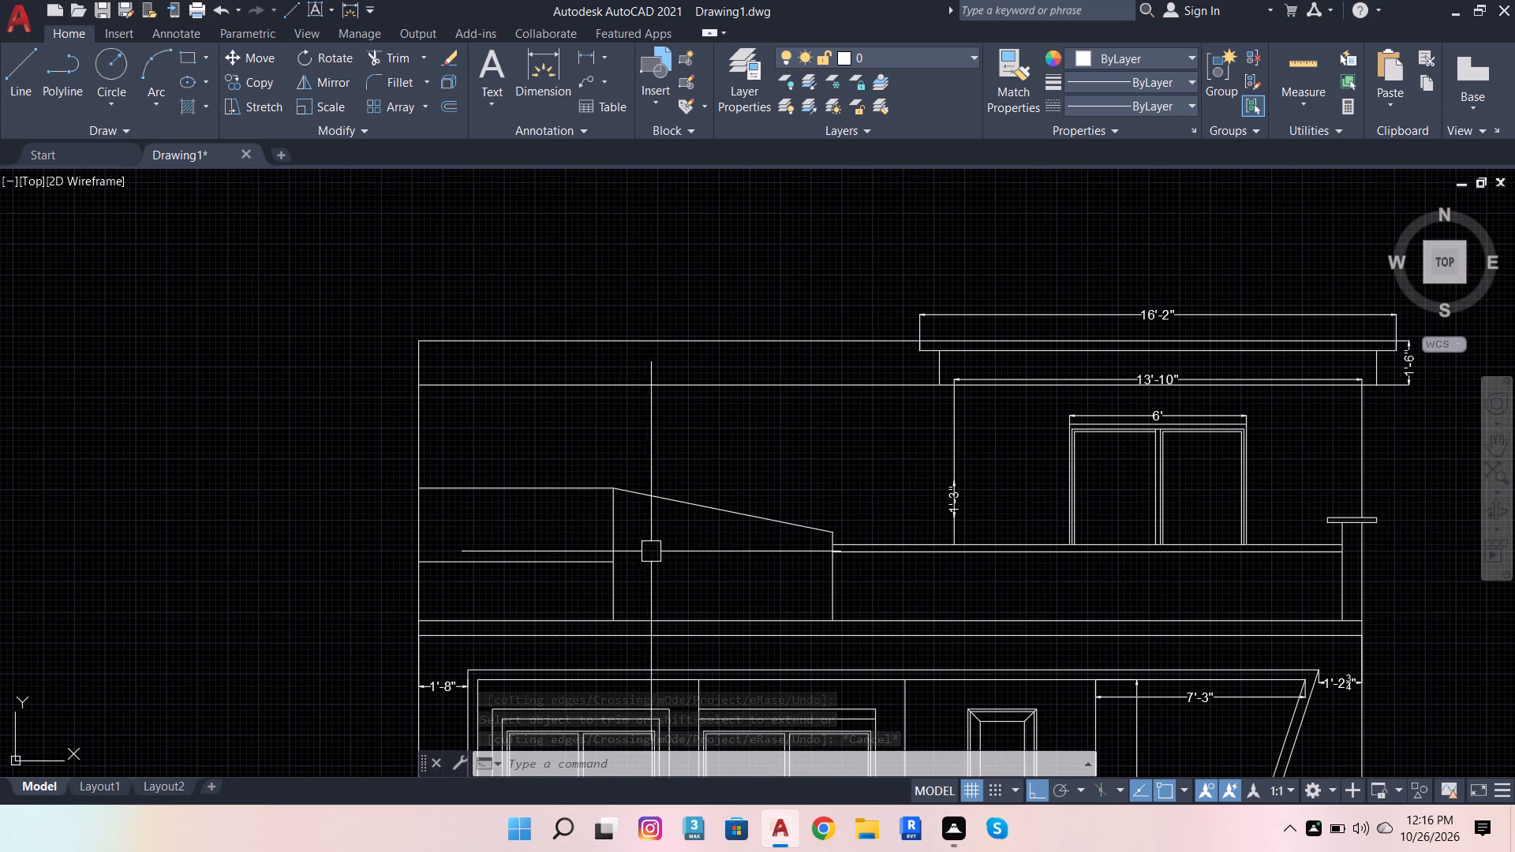
pyautogui.click(667, 506)
pyautogui.press('Escape')
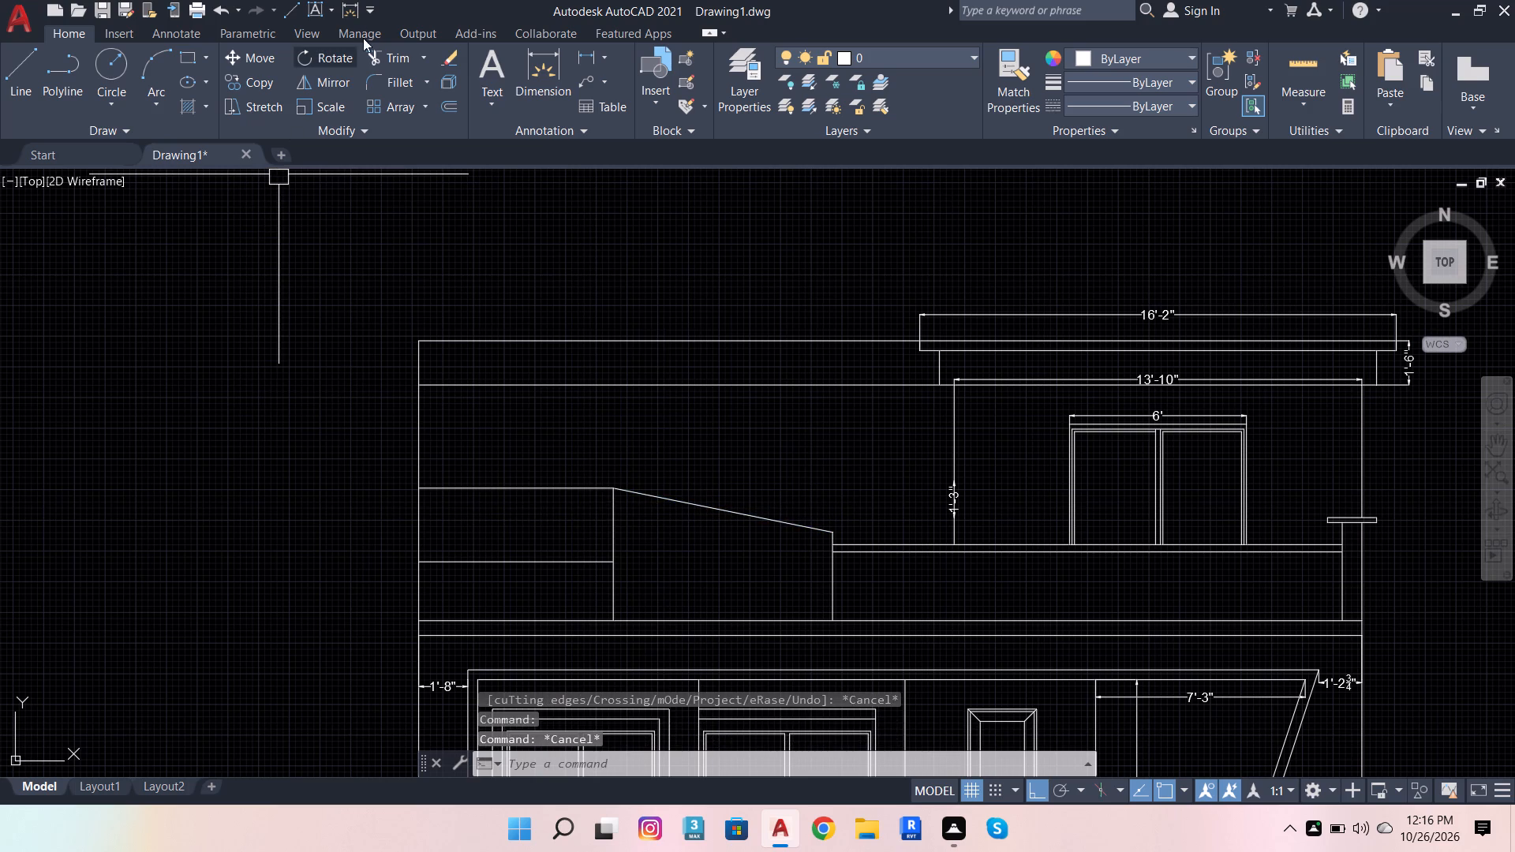
# Draw a vertical line from the midpoint of the block's flat top edge down past the middle horizontal line.
pyautogui.click(15, 54)
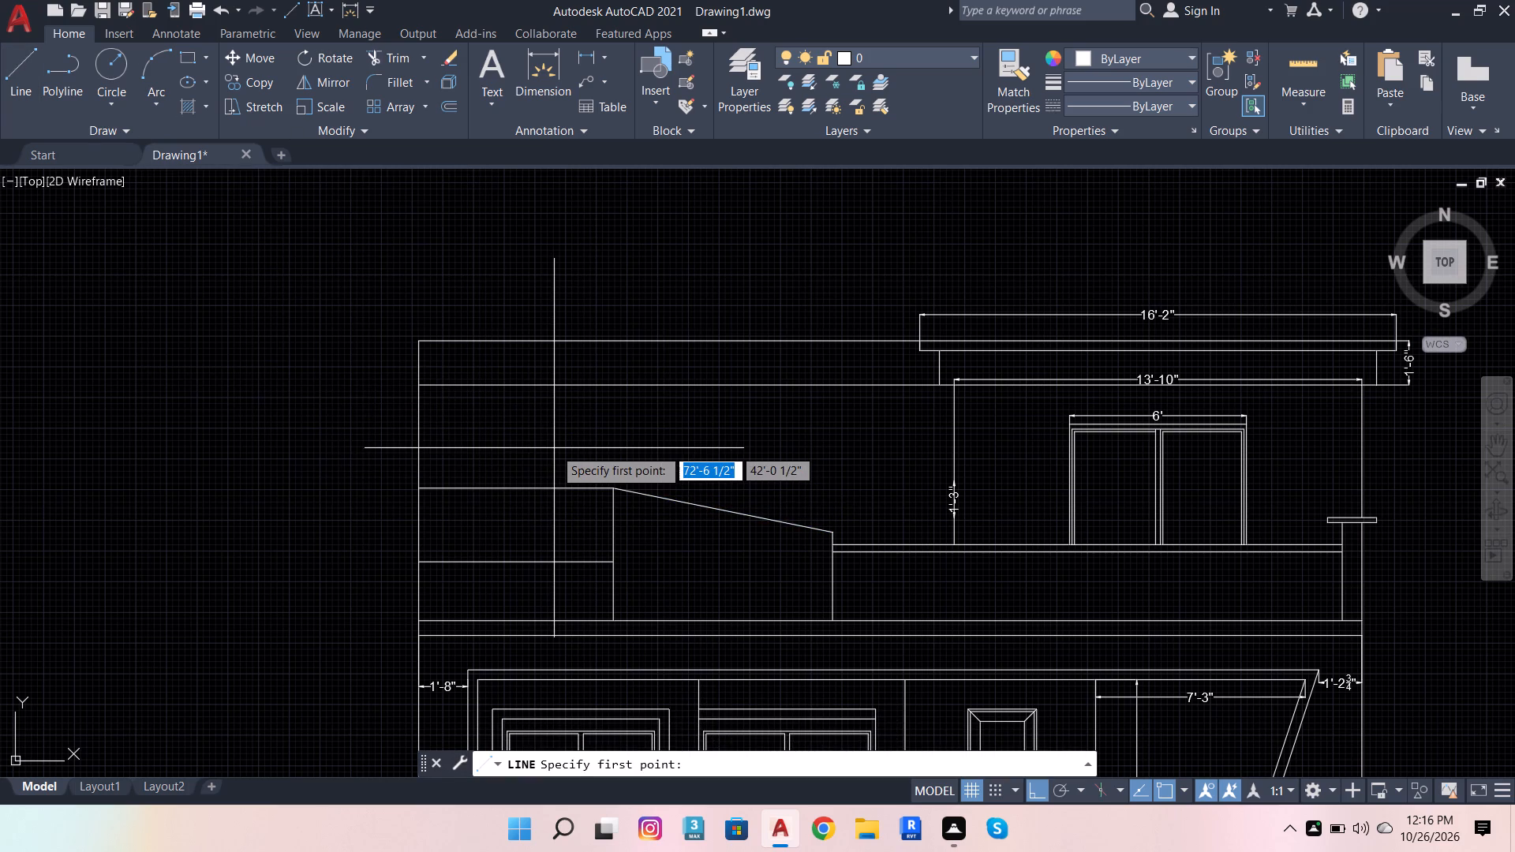
pyautogui.keyDown('shift'); pyautogui.rightClick(554, 448); pyautogui.keyUp('shift')
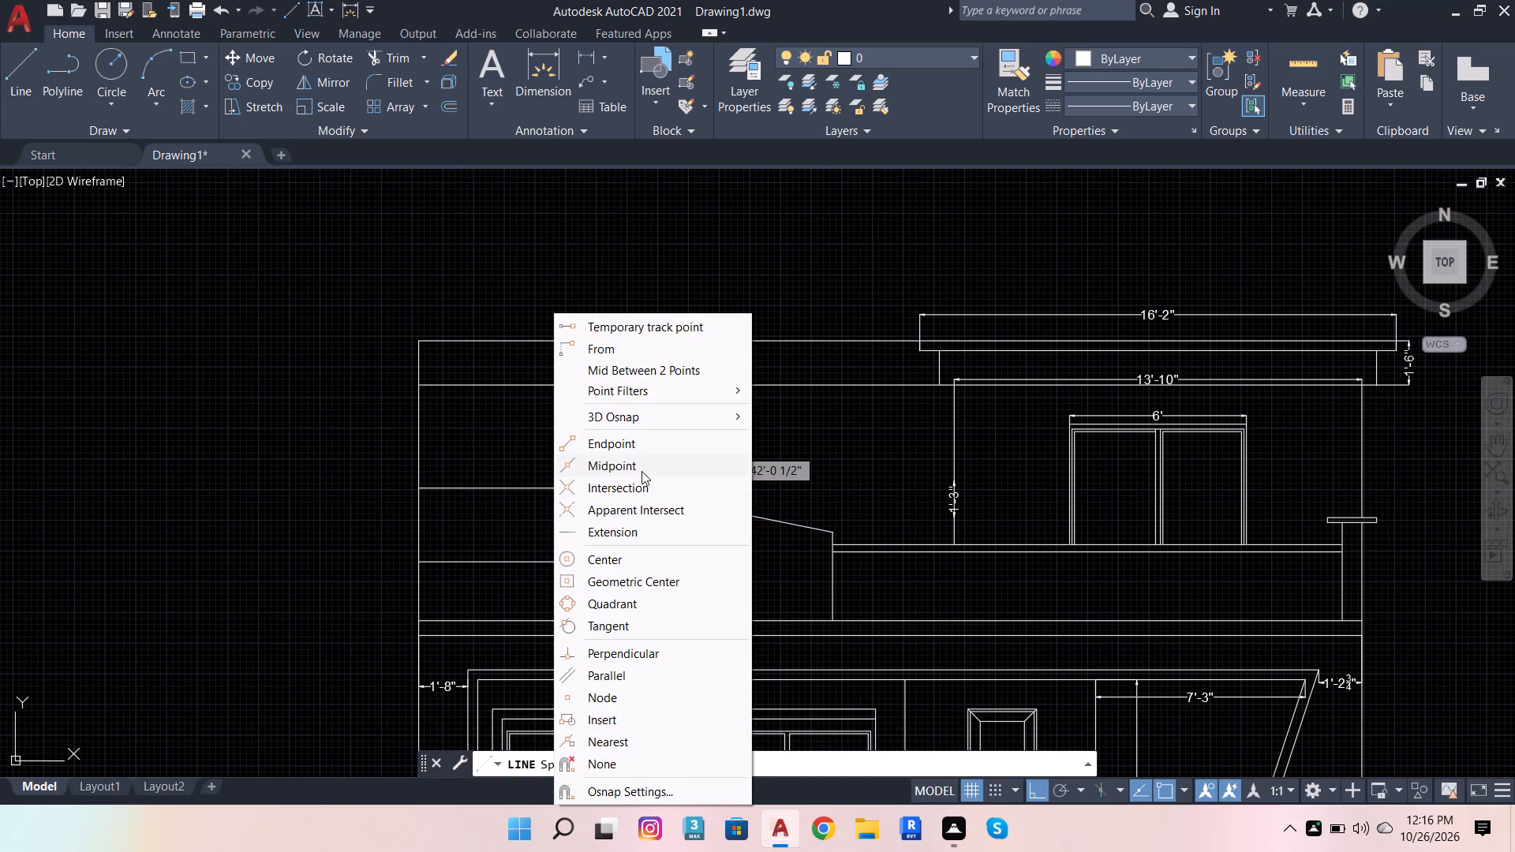
pyautogui.click(642, 471)
pyautogui.click(513, 490)
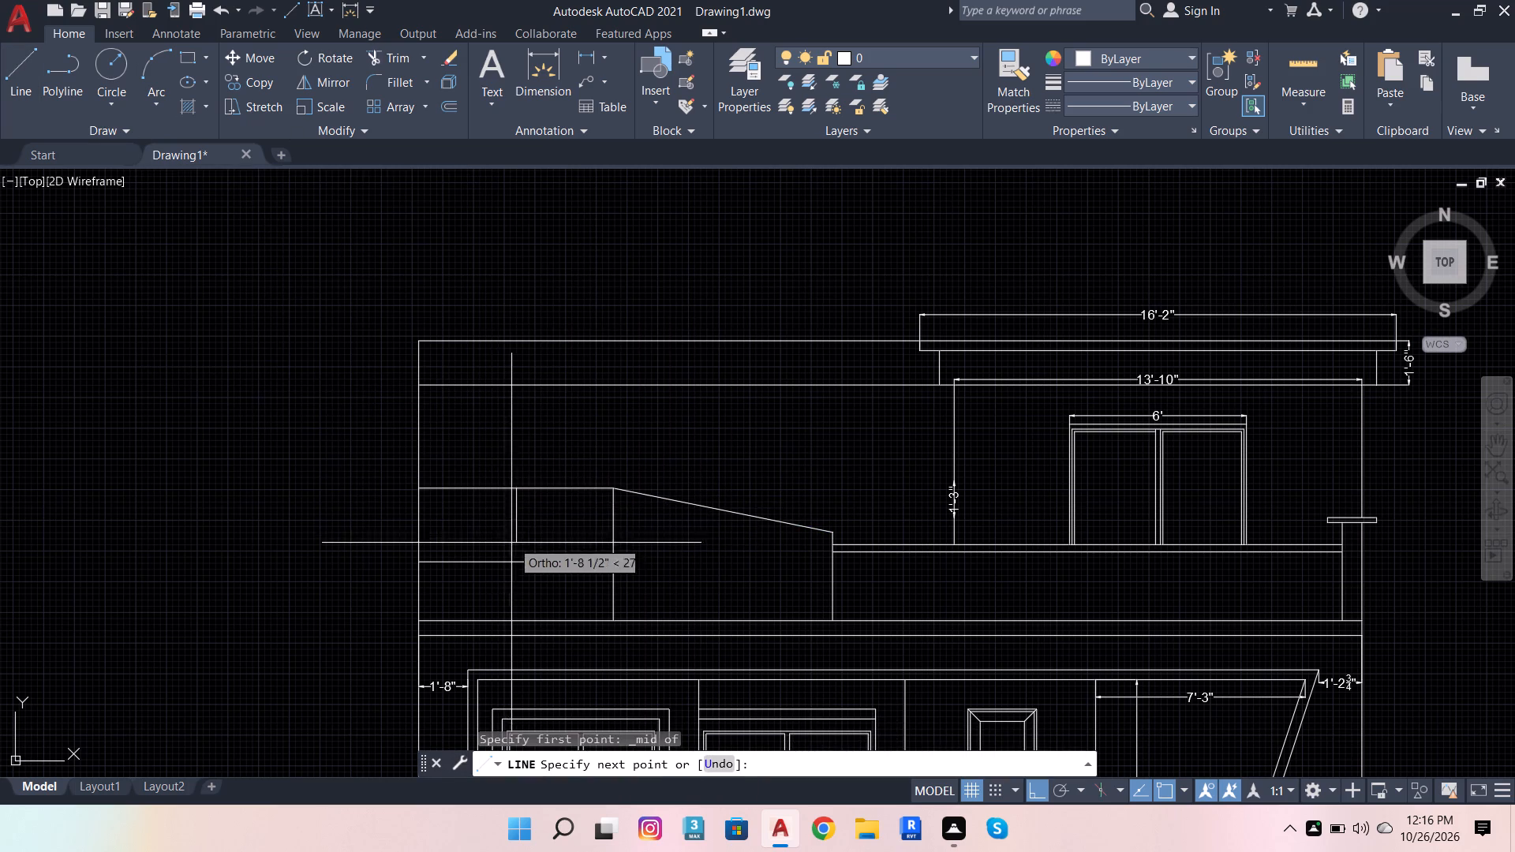
pyautogui.scroll(2, 519, 588)
pyautogui.click(518, 589)
pyautogui.press('Escape')
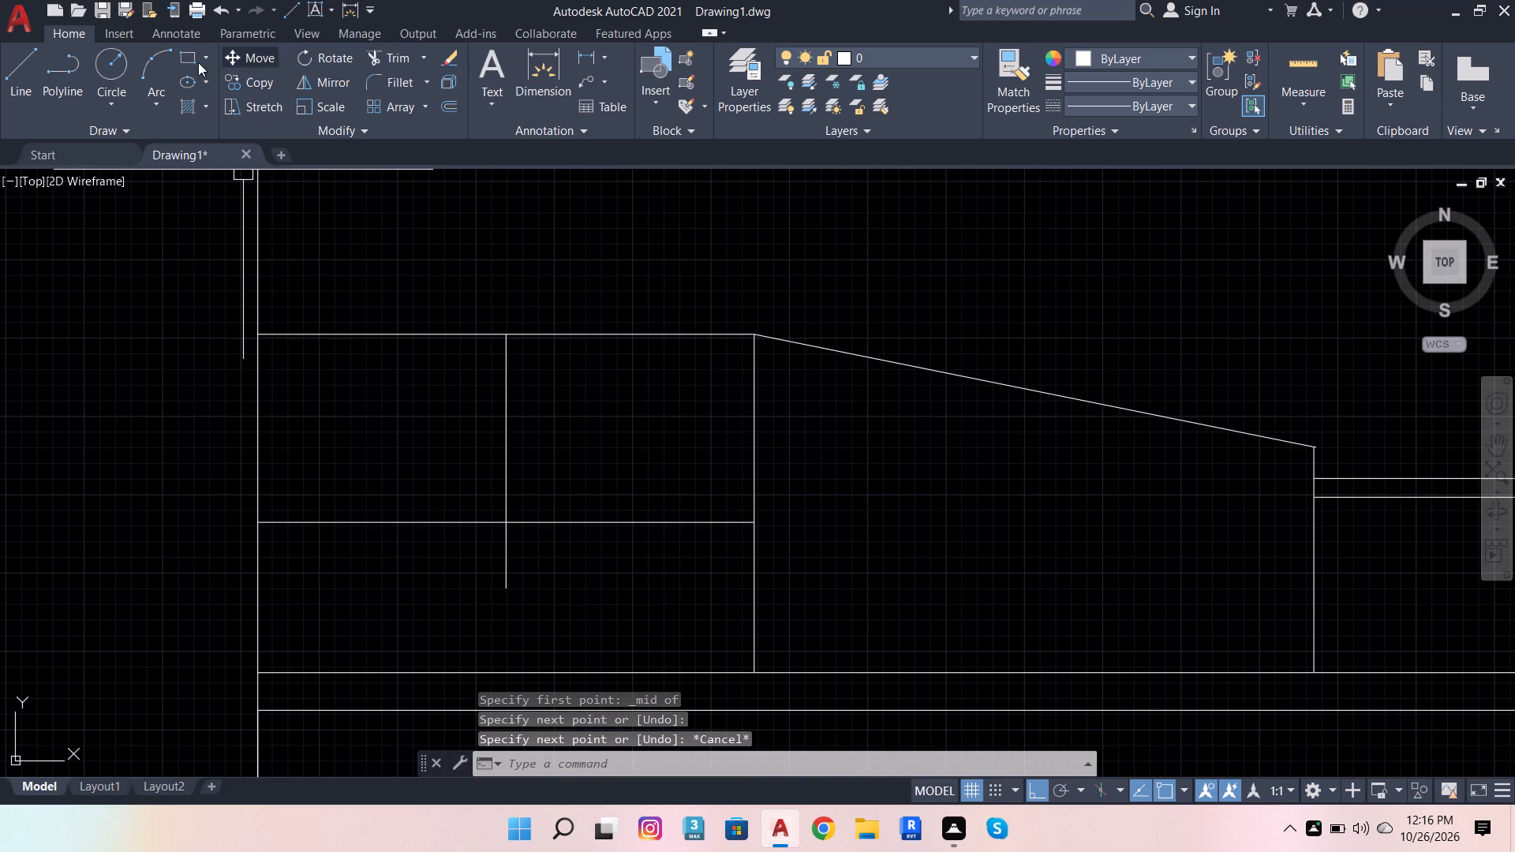
# Draw an inset rectangle about 3'-1" by 2'-3" inside the block's upper-left panel.
pyautogui.click(184, 55)
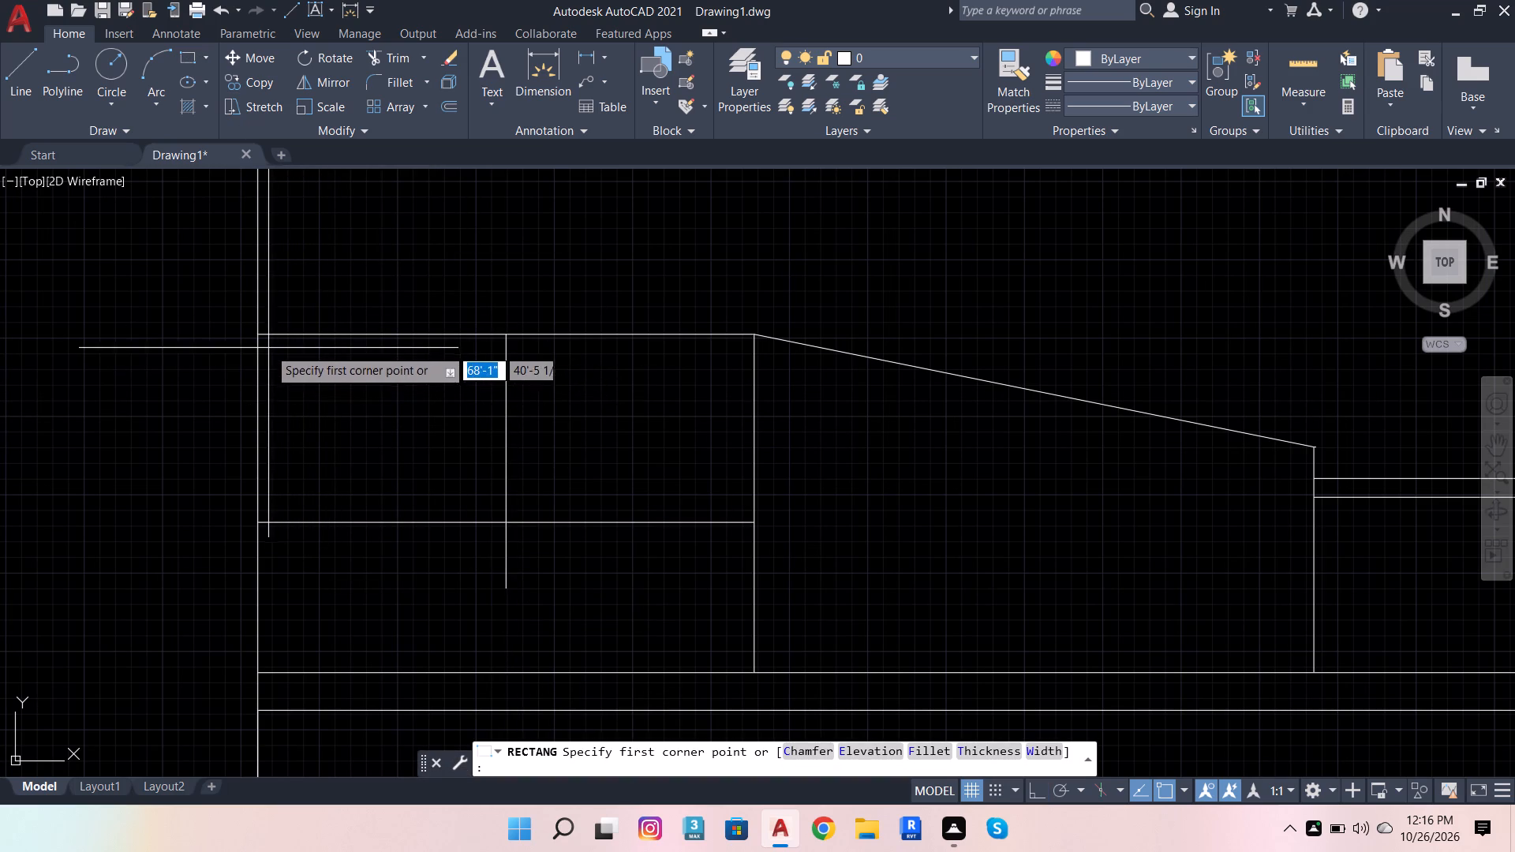
pyautogui.click(268, 346)
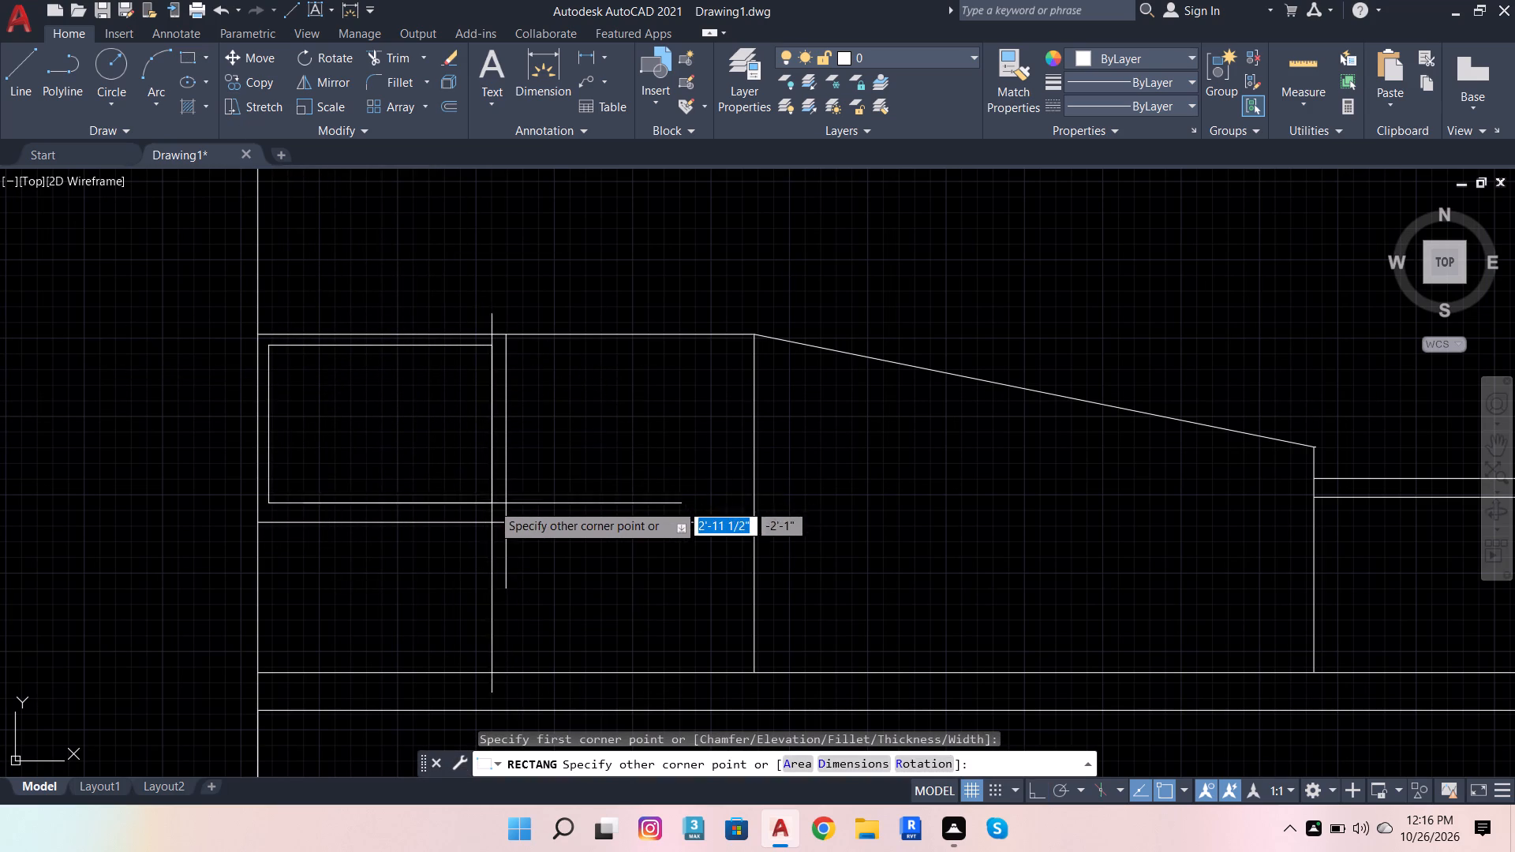
pyautogui.scroll(2, 493, 508)
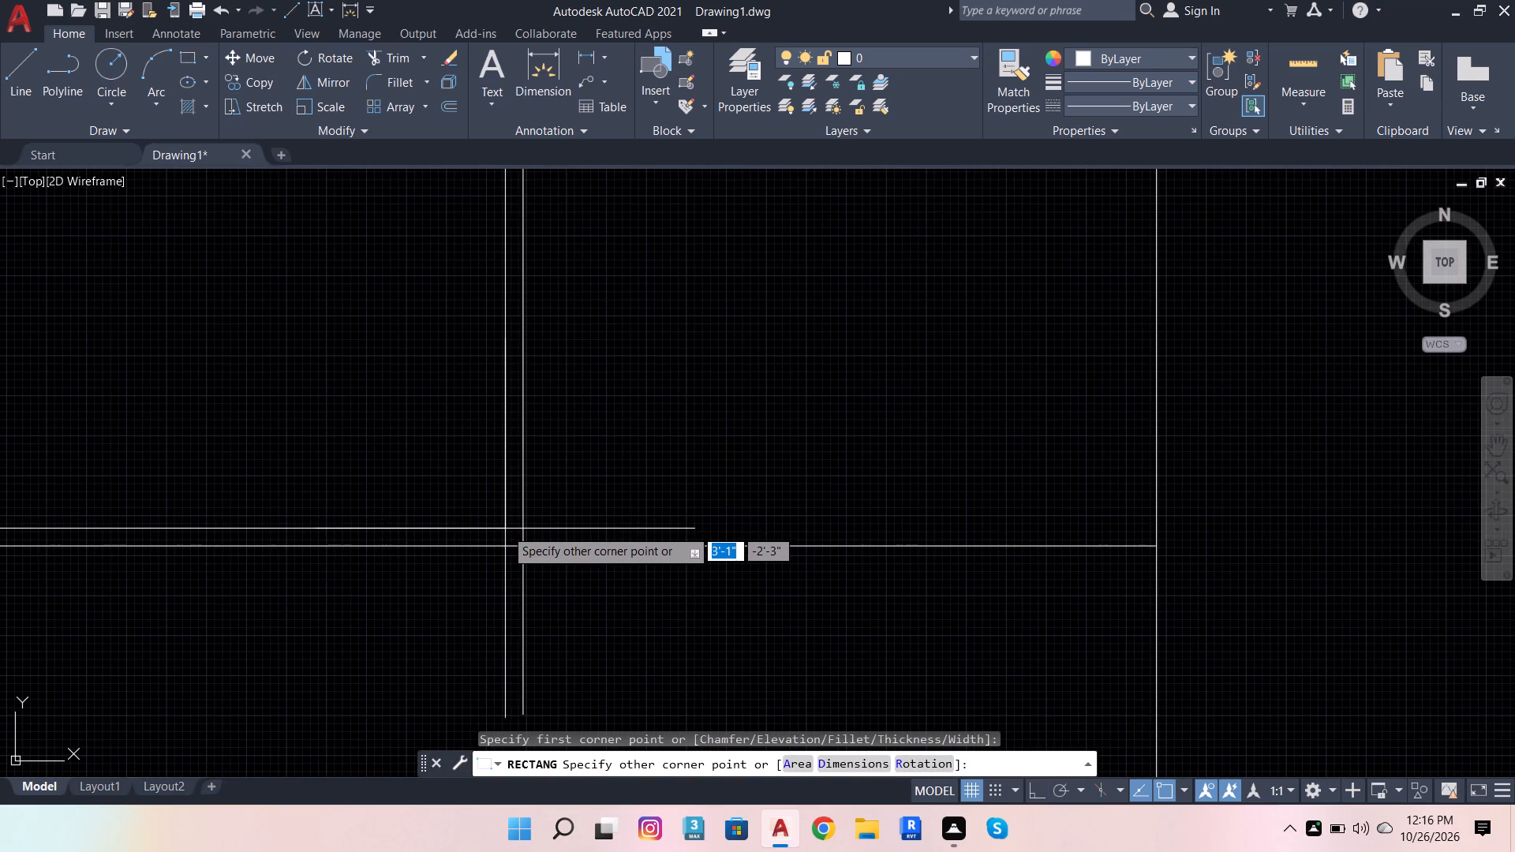
pyautogui.click(505, 529)
pyautogui.scroll(-3, 581, 528)
pyautogui.scroll(3, 492, 427)
pyautogui.press('Escape')
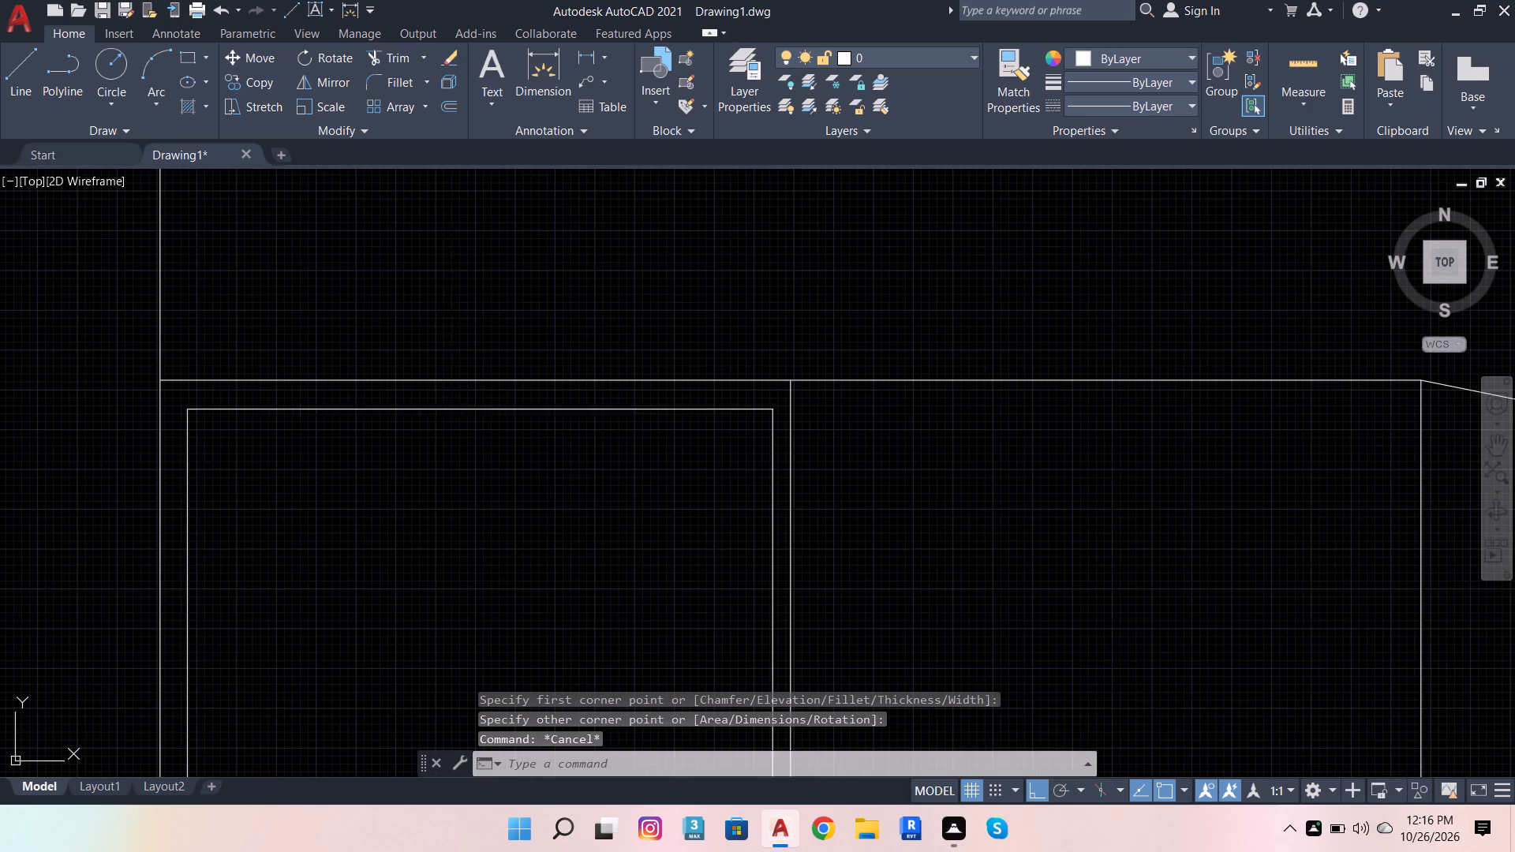
# Copy the inset rectangle horizontally about 3'-3" into the adjoining upper panel, across the vertical centre line.
pyautogui.click(449, 413)
pyautogui.click(234, 78)
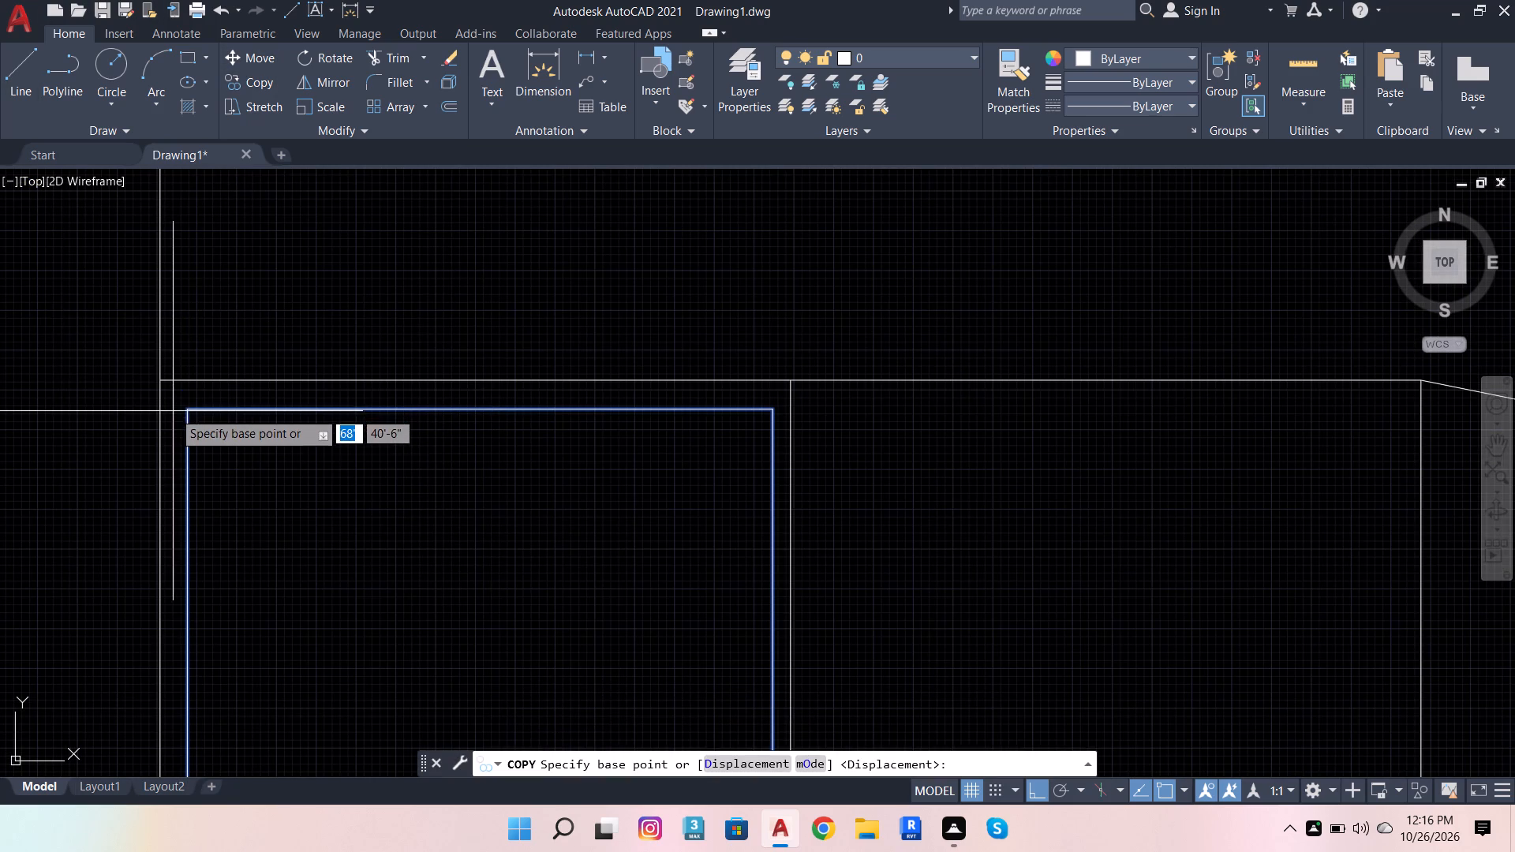
pyautogui.click(189, 410)
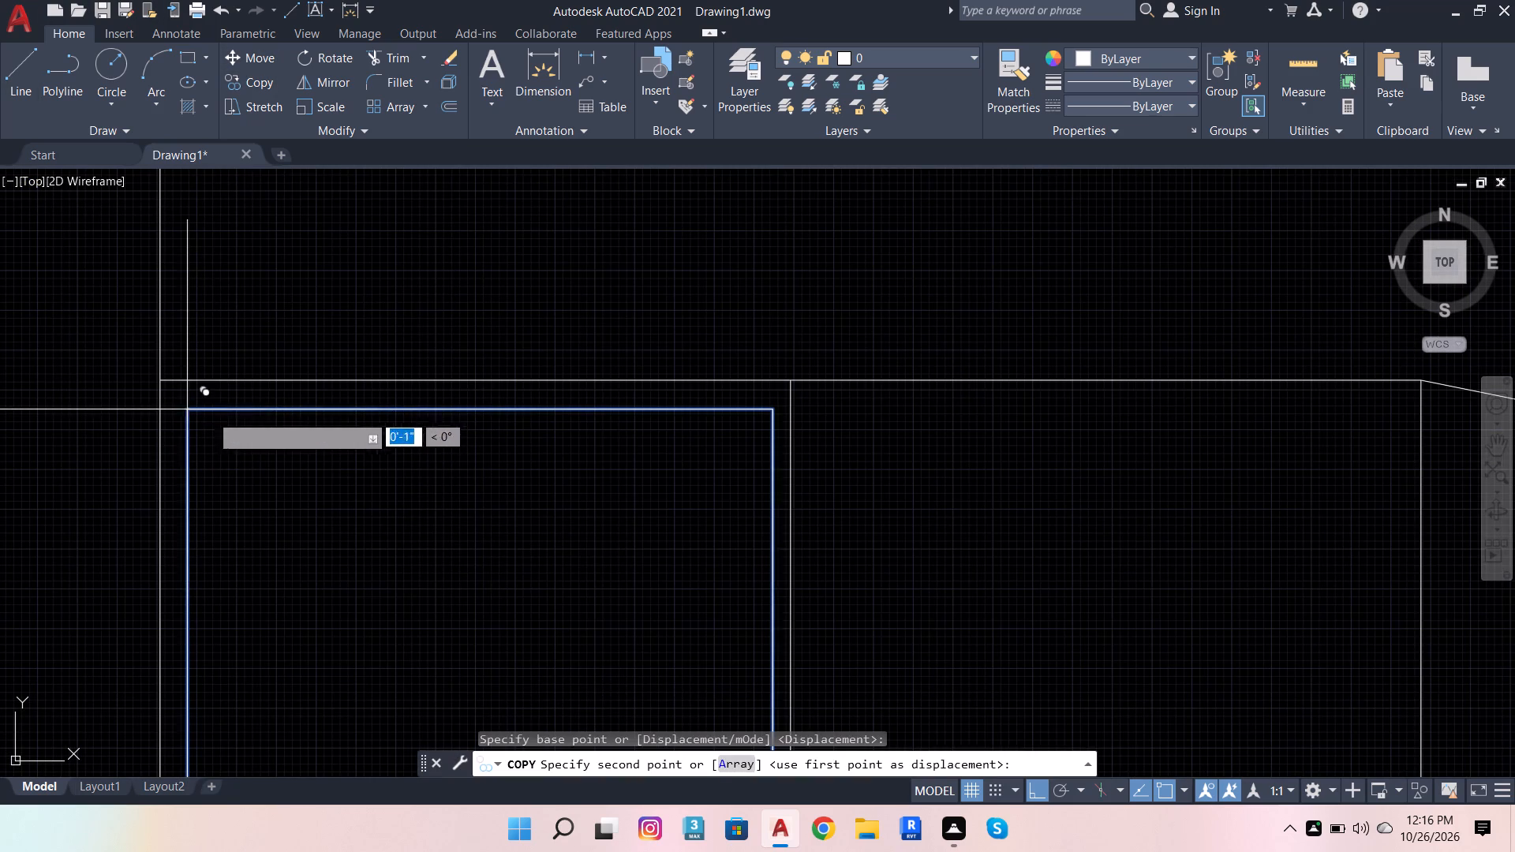
pyautogui.scroll(1, 817, 442)
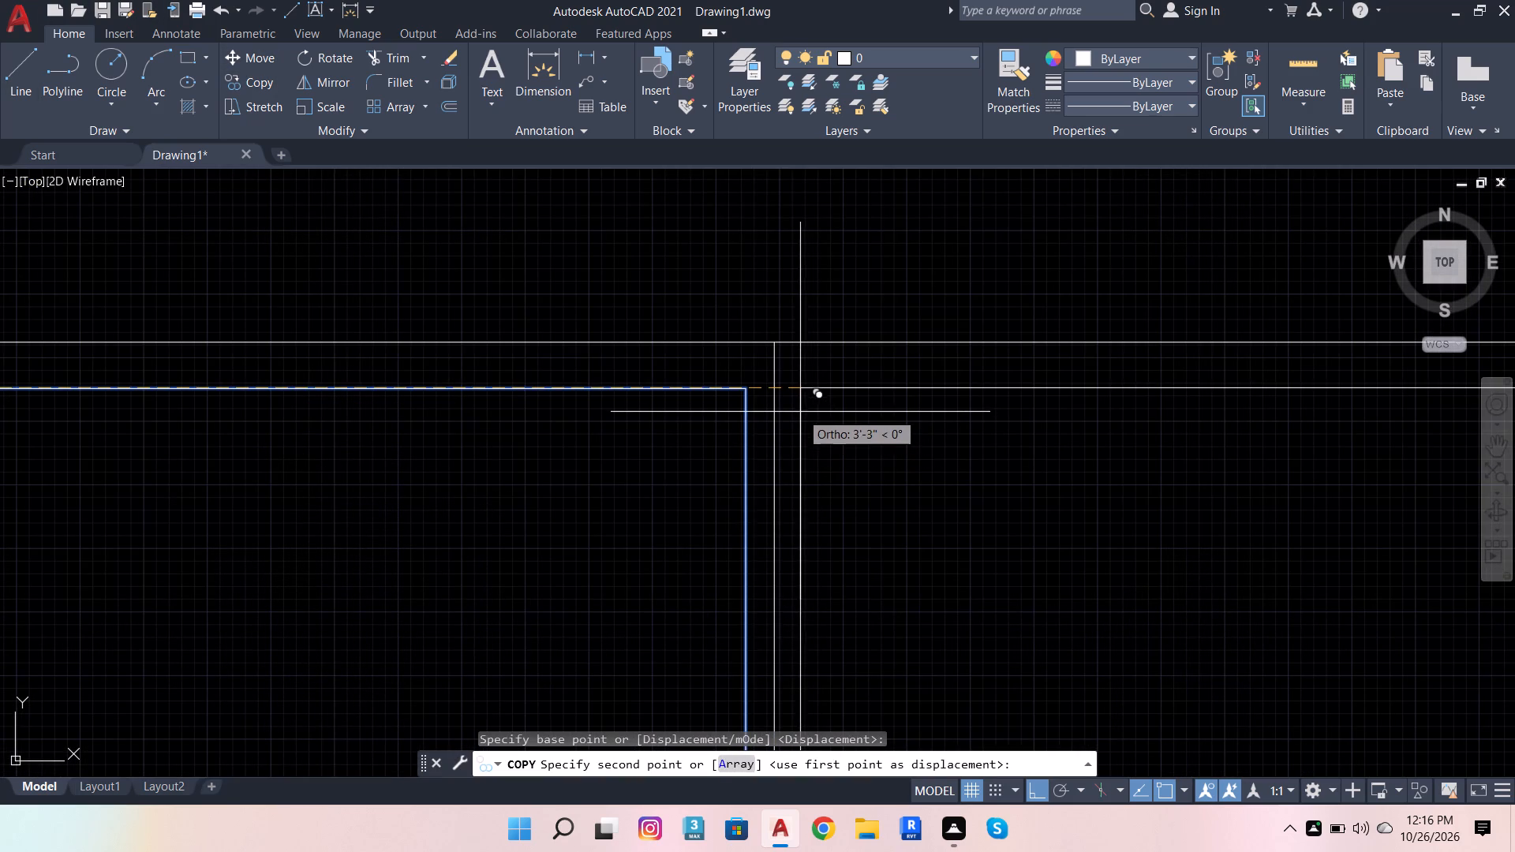
pyautogui.click(802, 412)
pyautogui.scroll(-3, 372, 340)
pyautogui.press('Escape')
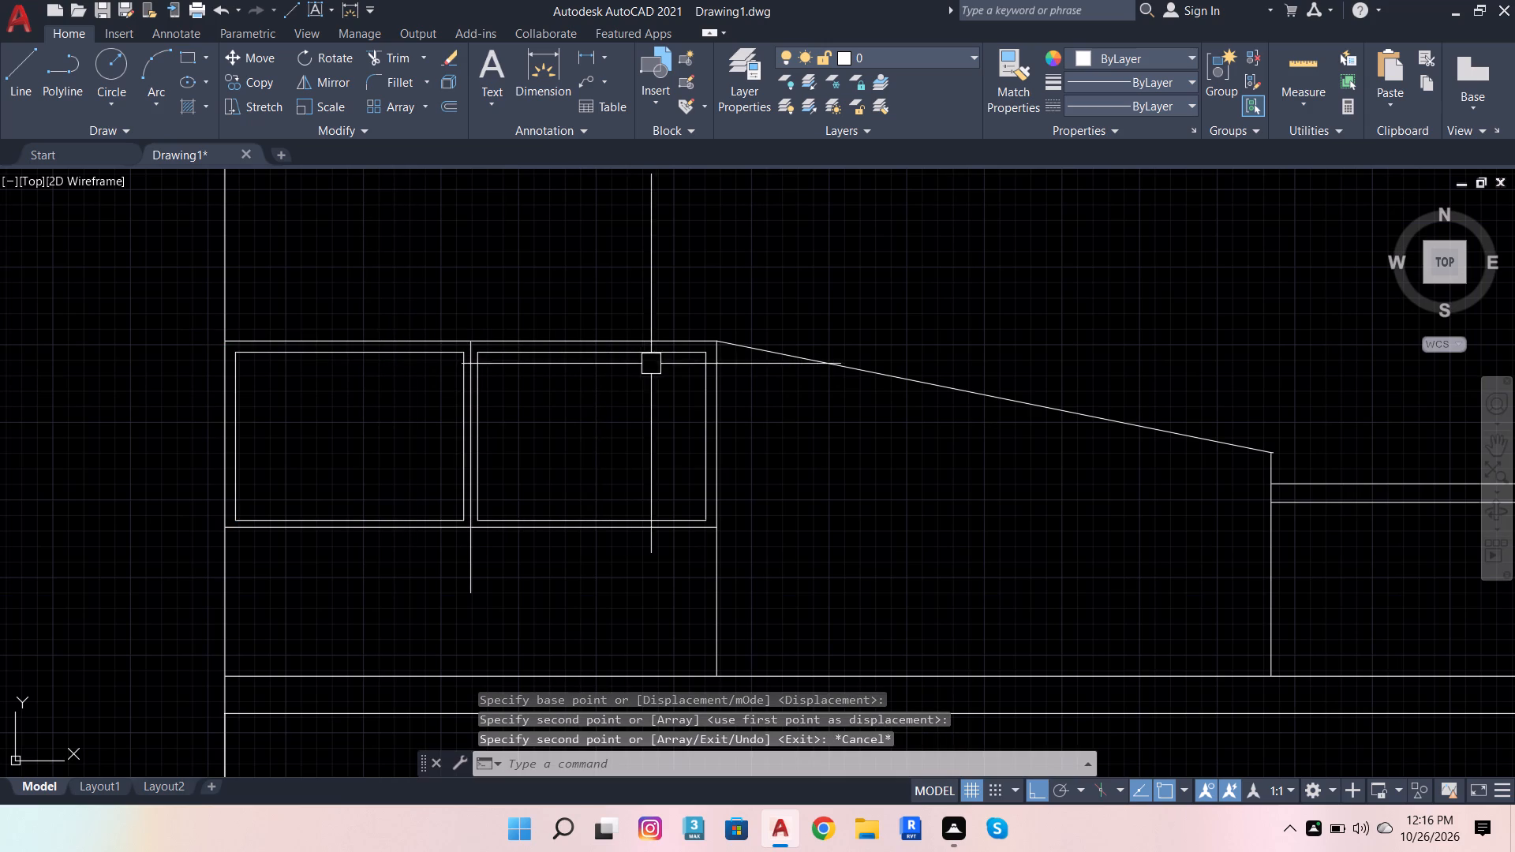
# Trim the vertical centre line's overhang below the middle horizontal line.
pyautogui.click(394, 61)
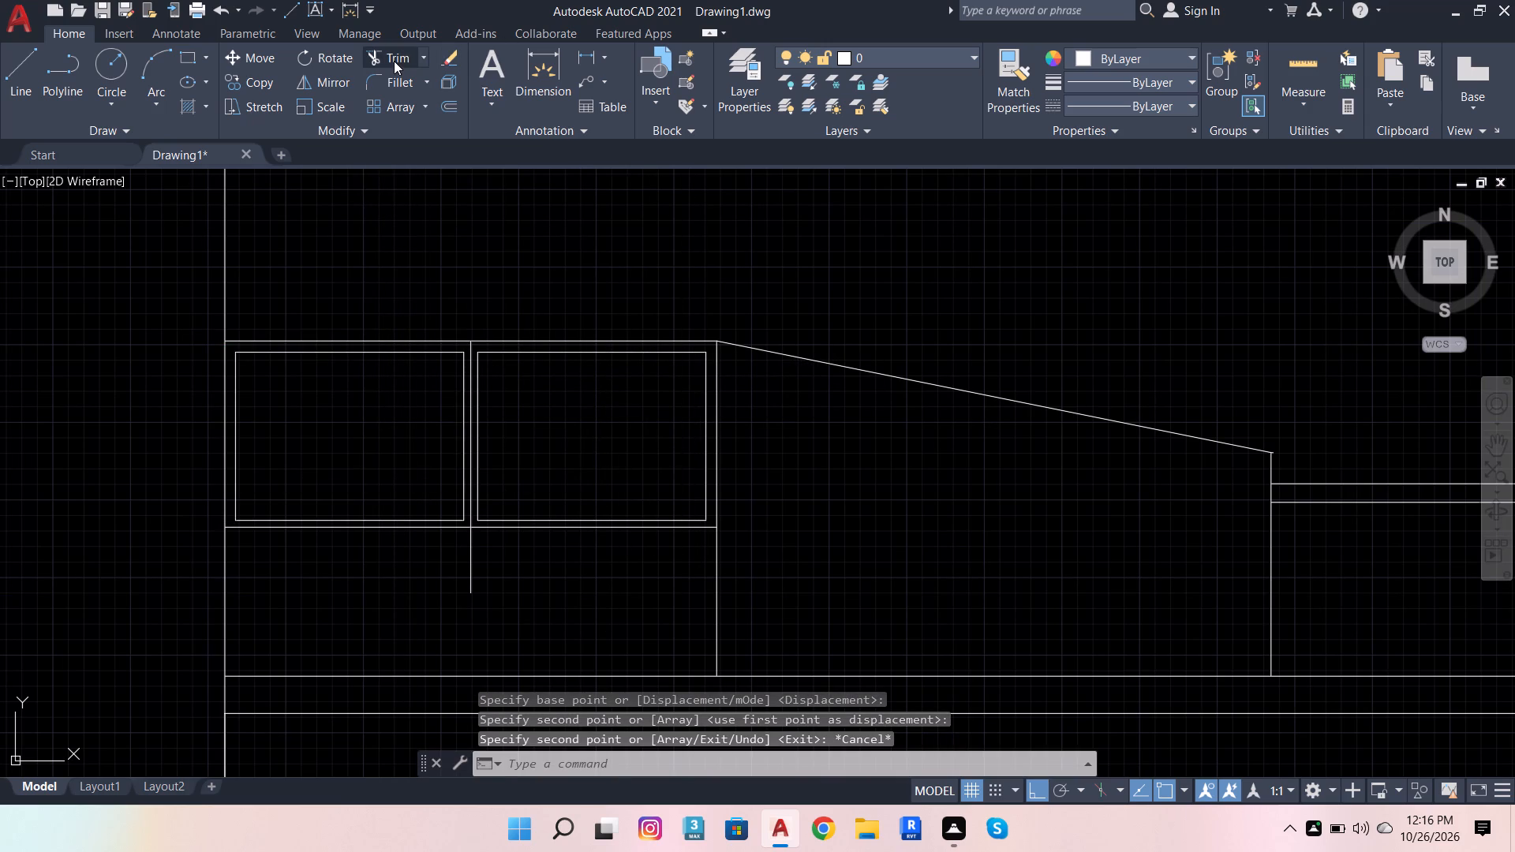
pyautogui.click(477, 555)
pyautogui.press('Escape')
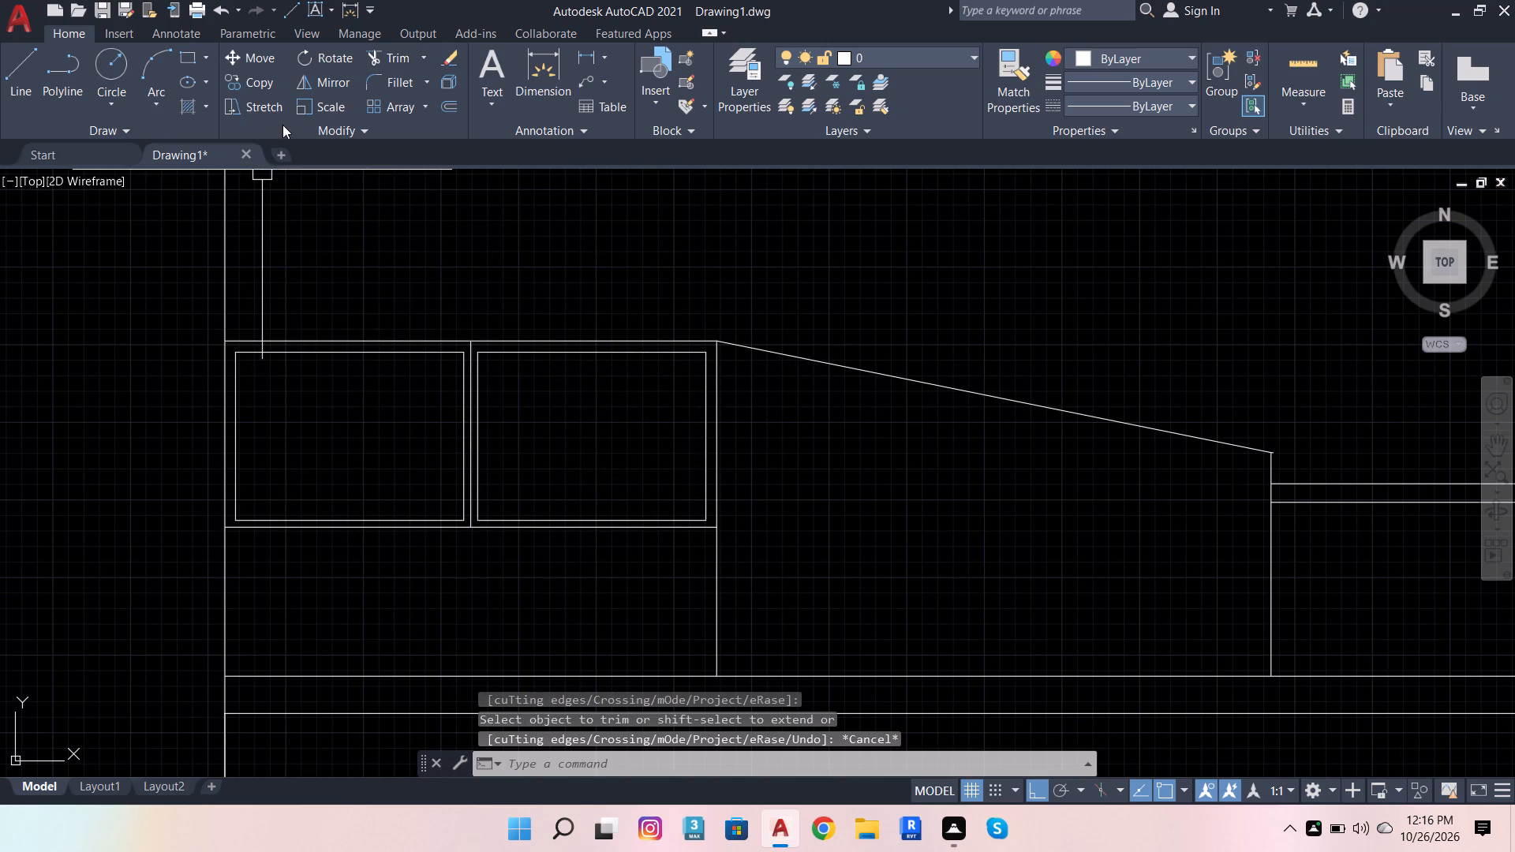
# Draw a 4" horizontal line across the vertical centre line, near the tops of the two inset rectangles.
pyautogui.click(36, 60)
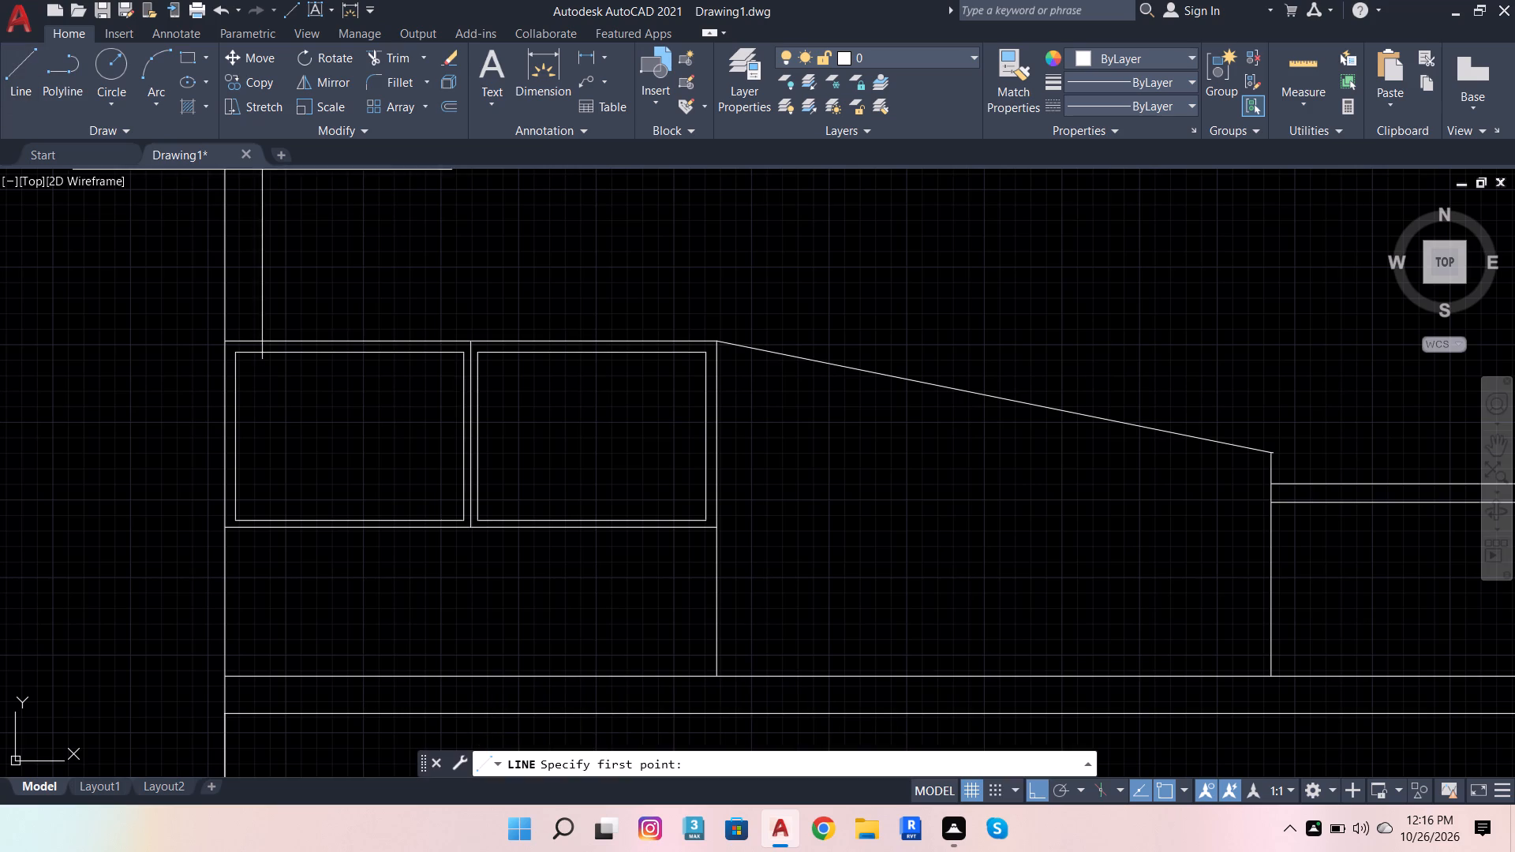
pyautogui.scroll(3, 503, 372)
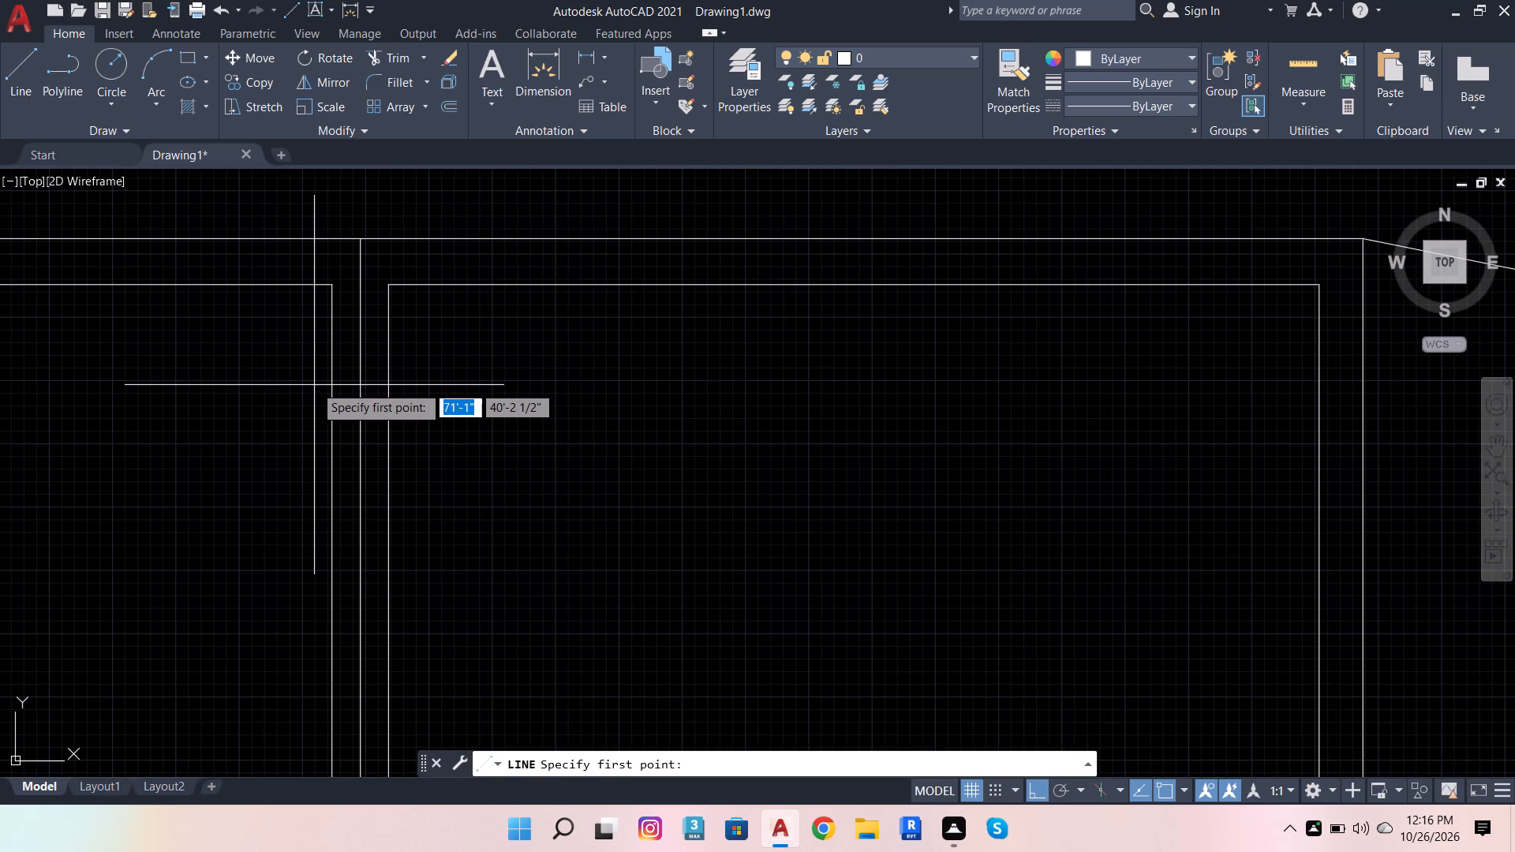
pyautogui.click(307, 399)
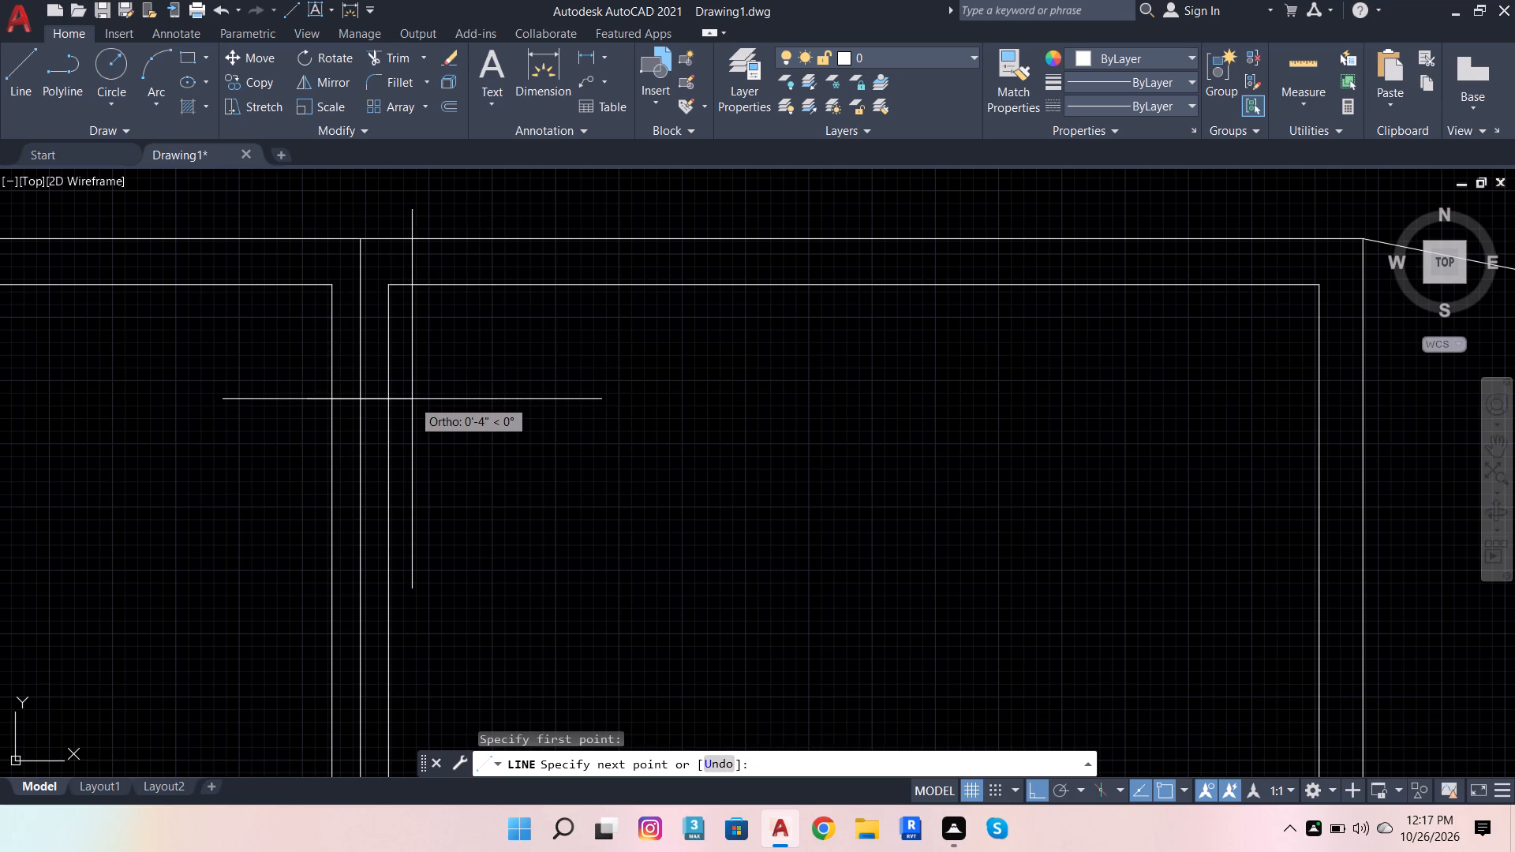
pyautogui.press('4')
pyautogui.press('Return')
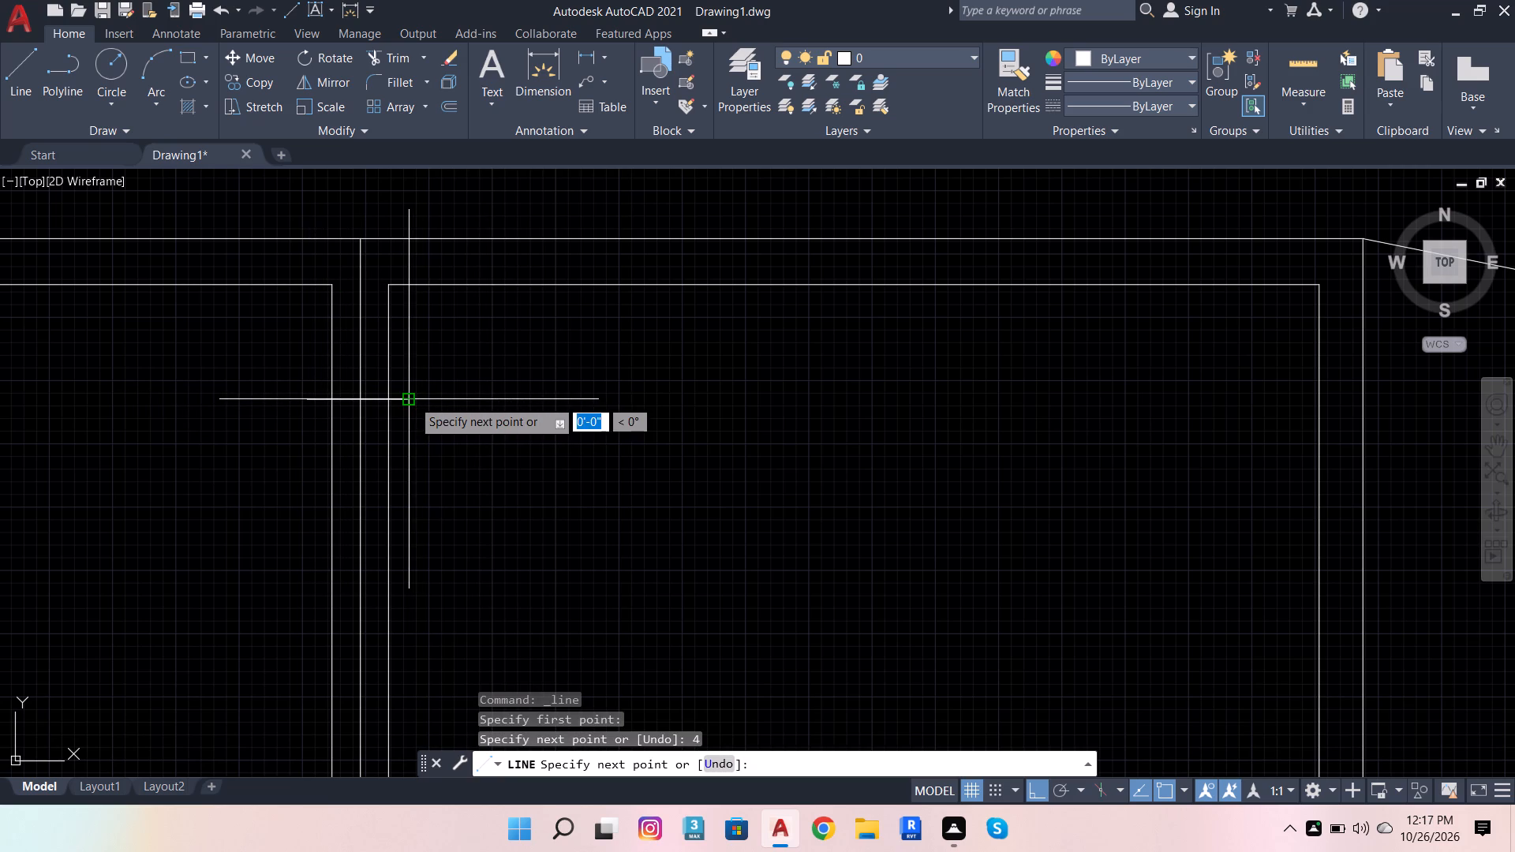
pyautogui.press('space')
# Offset the short horizontal line 1" downward.
pyautogui.scroll(2, 417, 401)
pyautogui.click(376, 388)
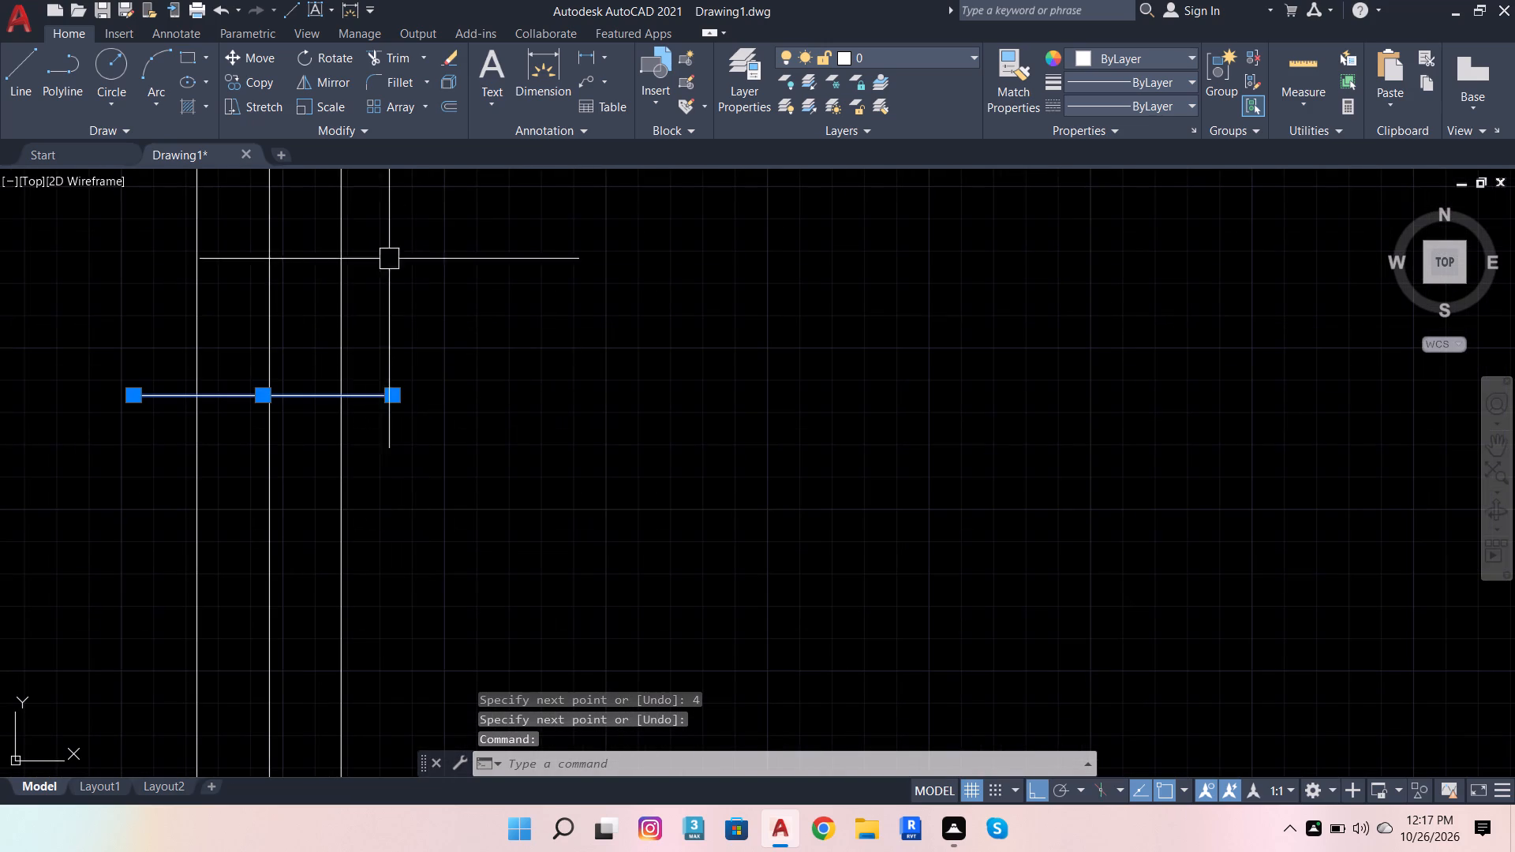
pyautogui.click(450, 104)
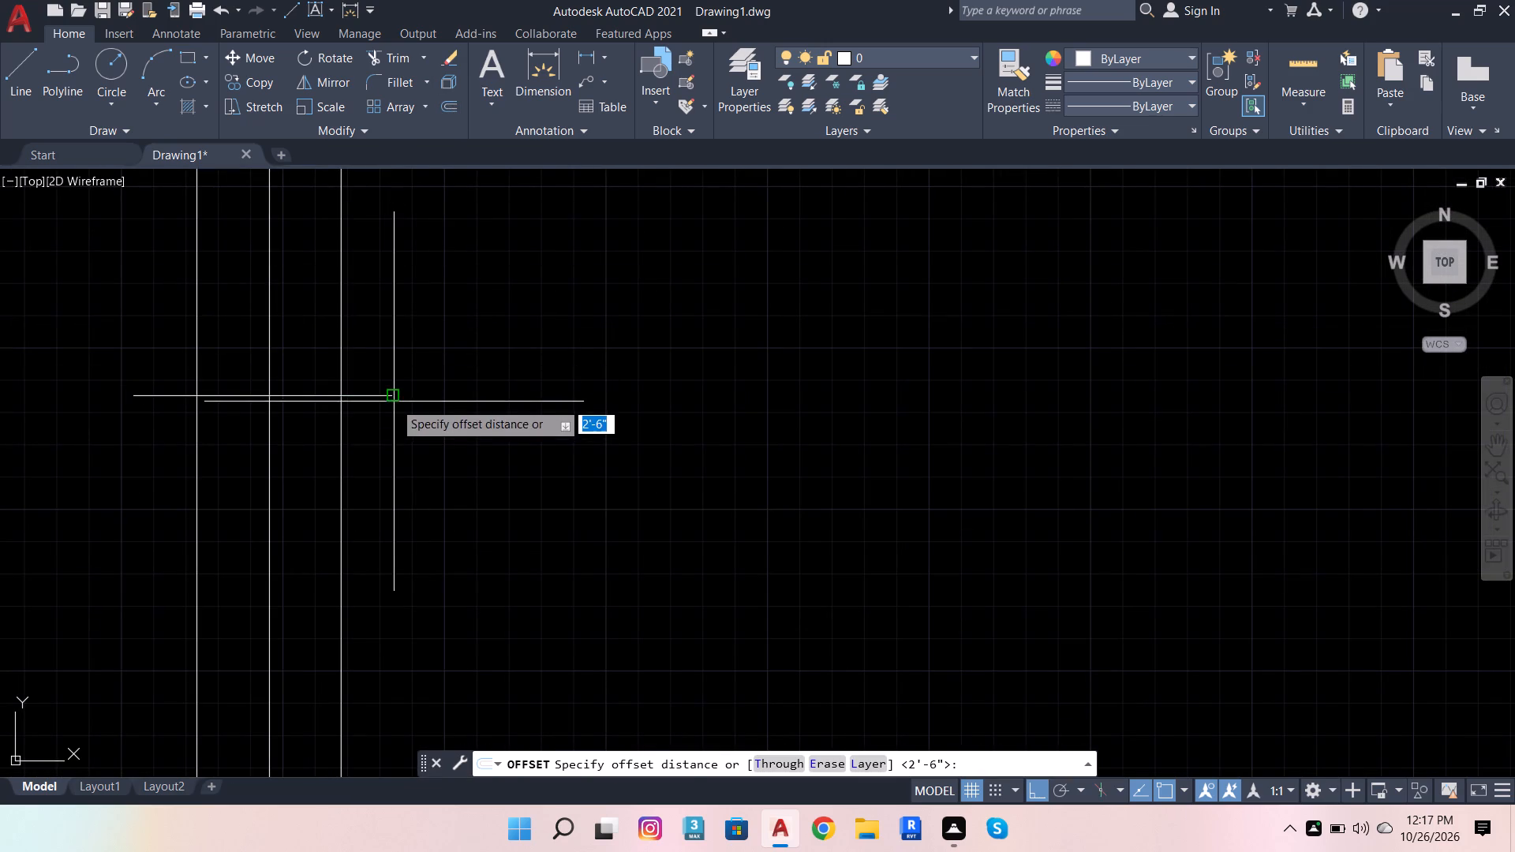
pyautogui.click(394, 401)
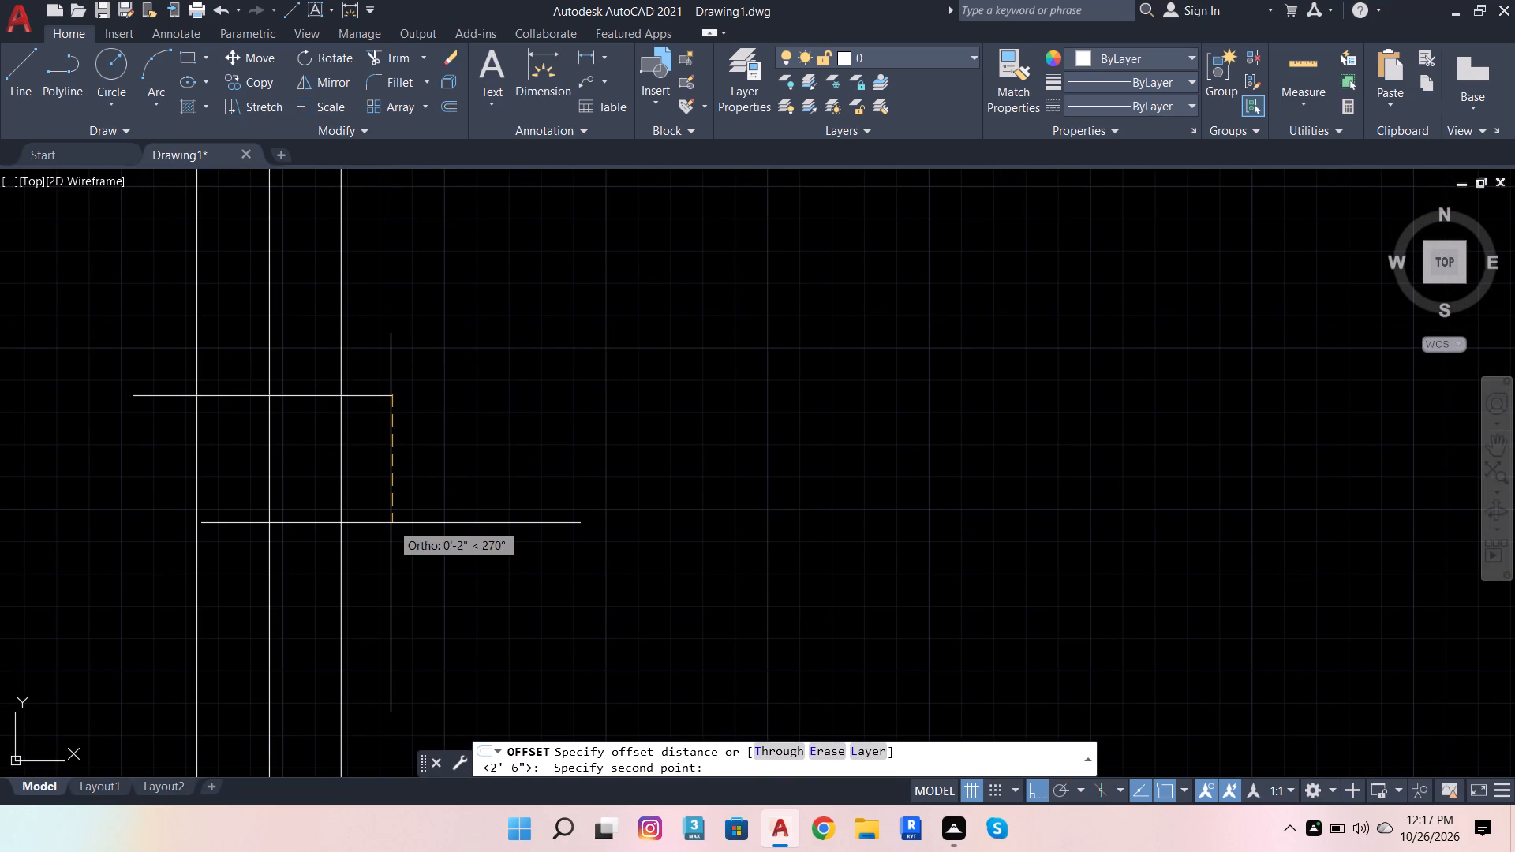
pyautogui.press('1')
pyautogui.press('Return')
pyautogui.click(391, 523)
pyautogui.scroll(-2, 587, 445)
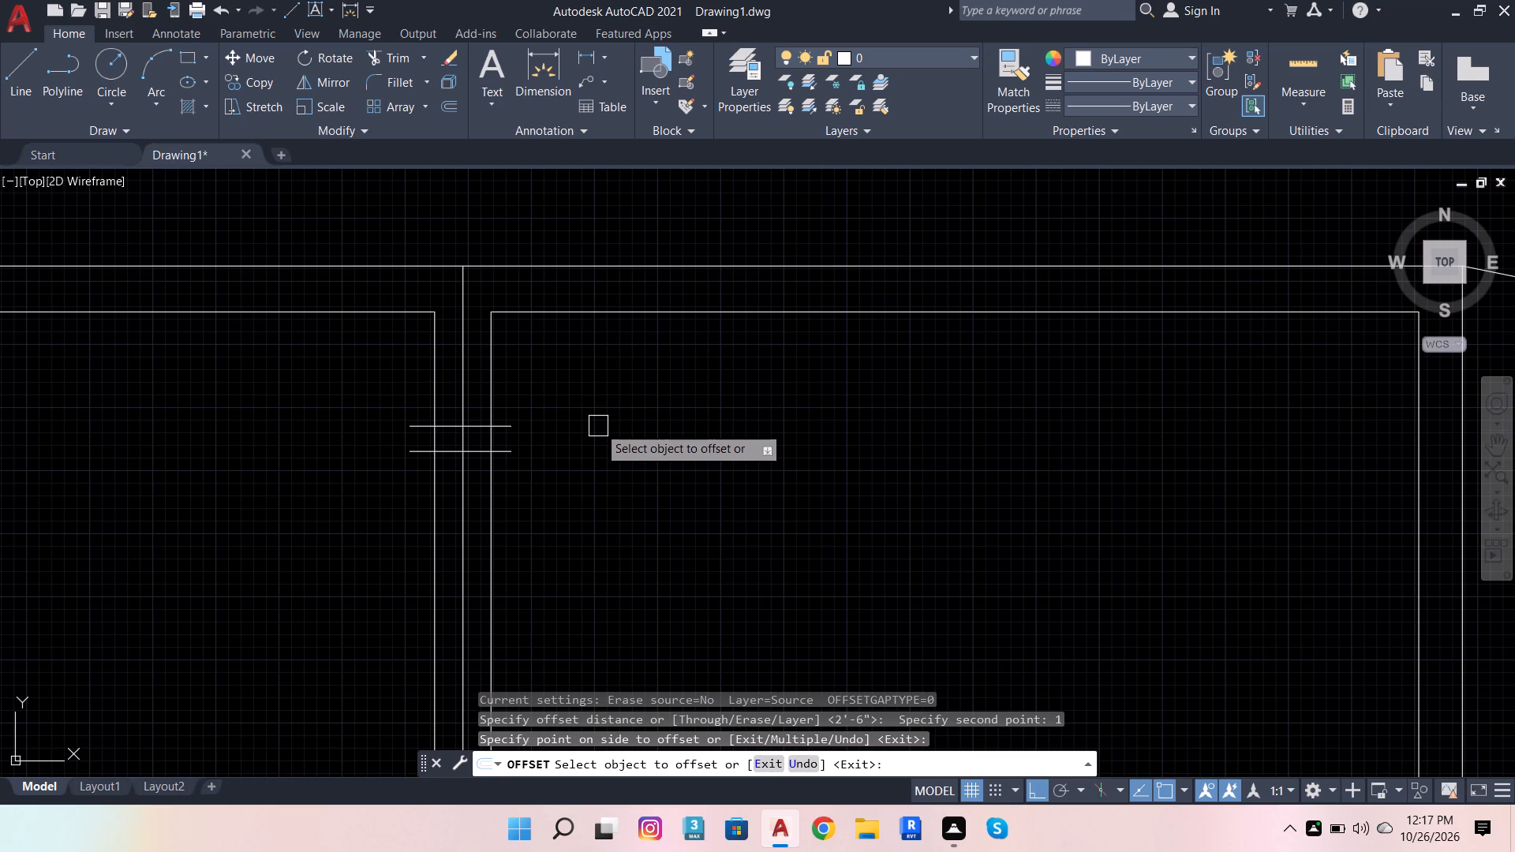
pyautogui.press('Escape')
# Join the two short horizontal lines with a vertical line at each end, closing the small connector rectangle.
pyautogui.click(17, 75)
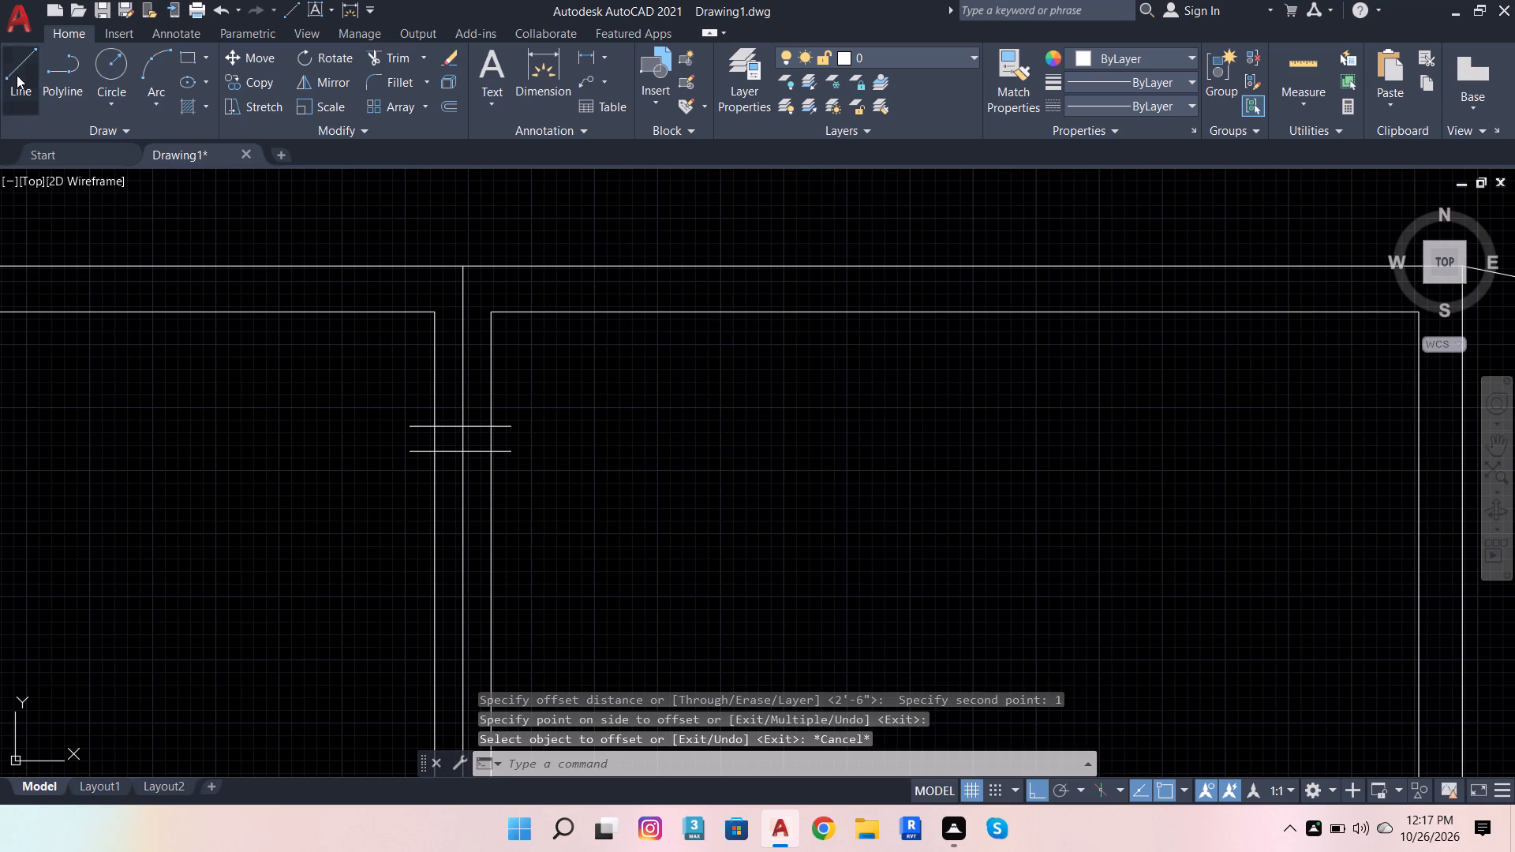
pyautogui.scroll(2, 420, 436)
pyautogui.click(402, 409)
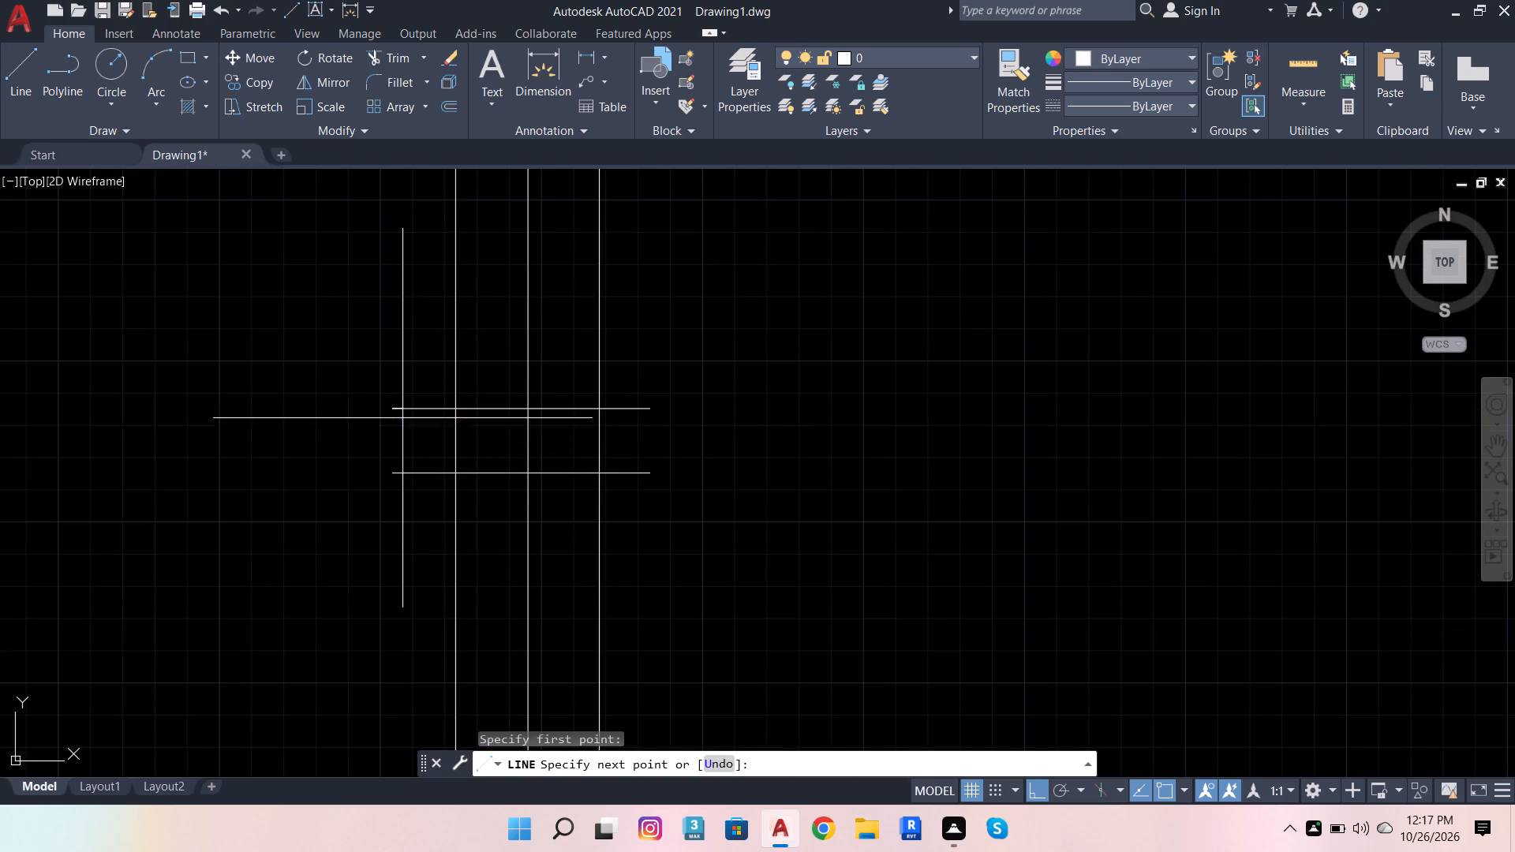
pyautogui.click(397, 469)
pyautogui.press('space')
pyautogui.press('space')
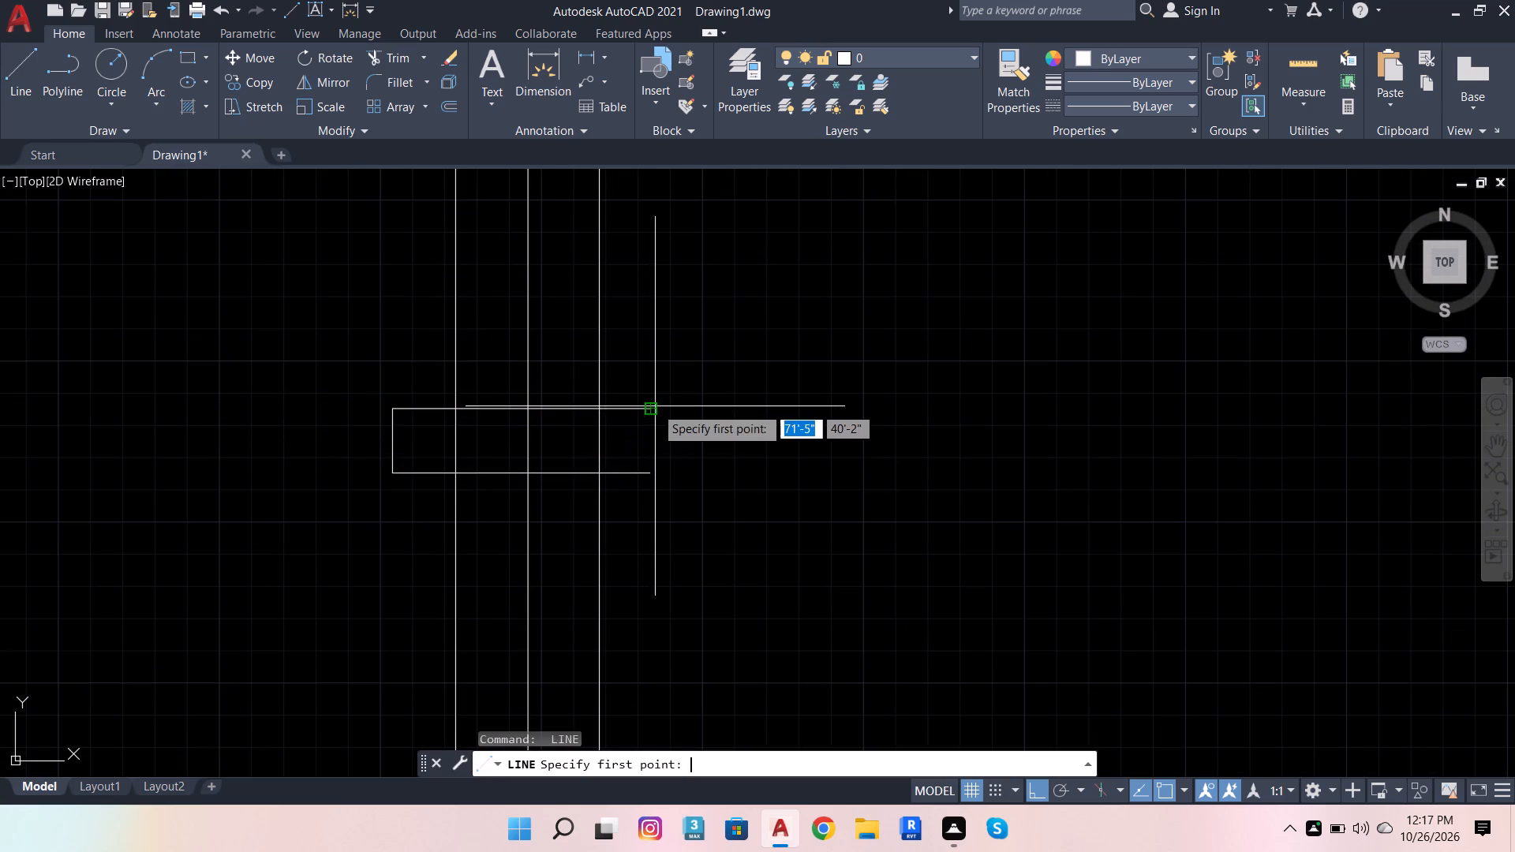
pyautogui.click(653, 409)
pyautogui.click(660, 471)
pyautogui.press('space')
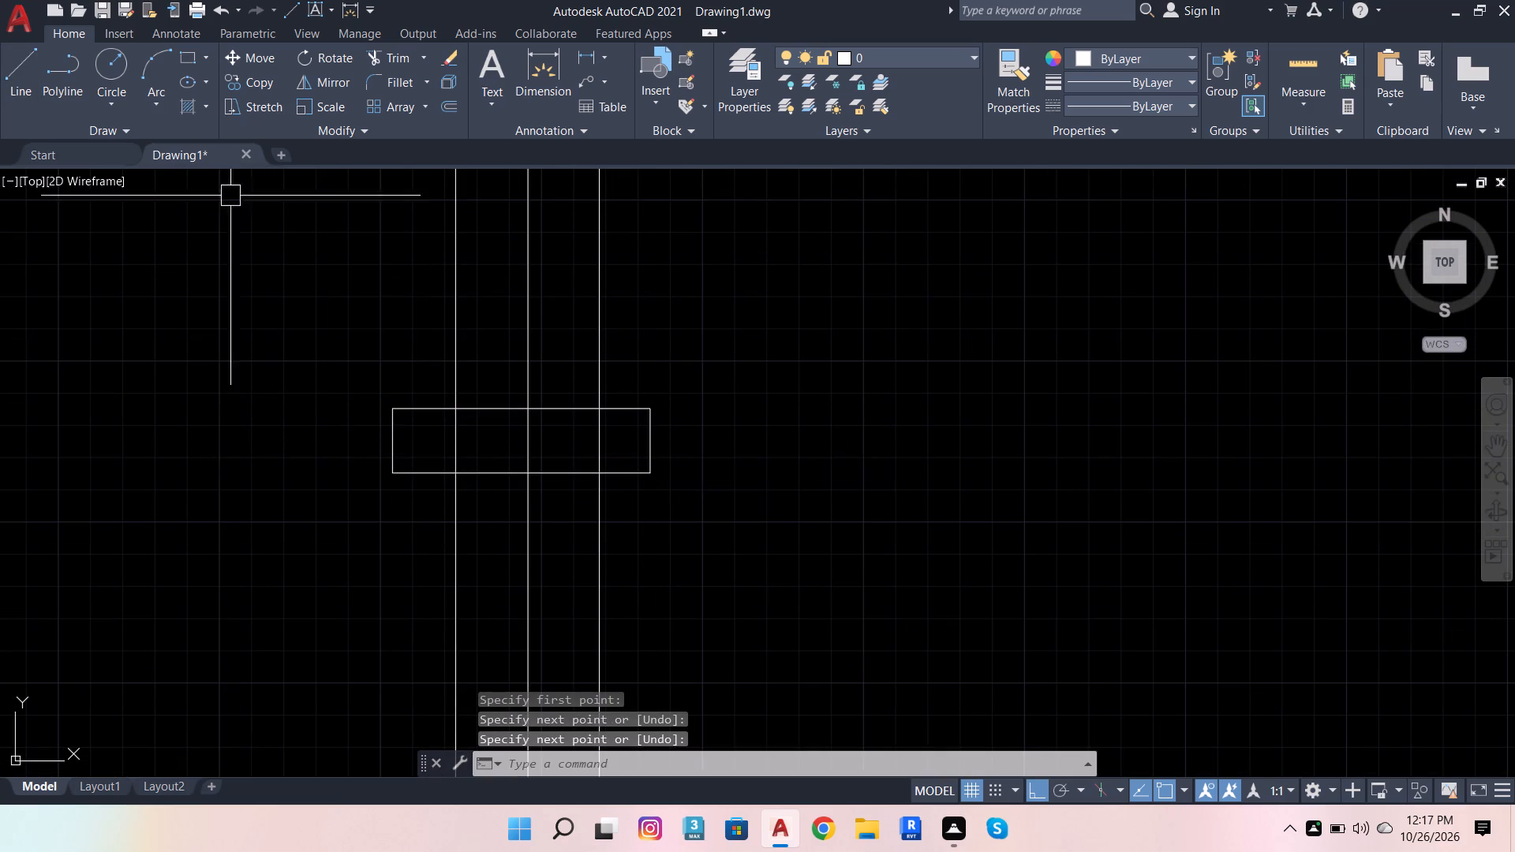
# Fill all four cells of the small connector rectangle with a solid hatch.
pyautogui.click(193, 107)
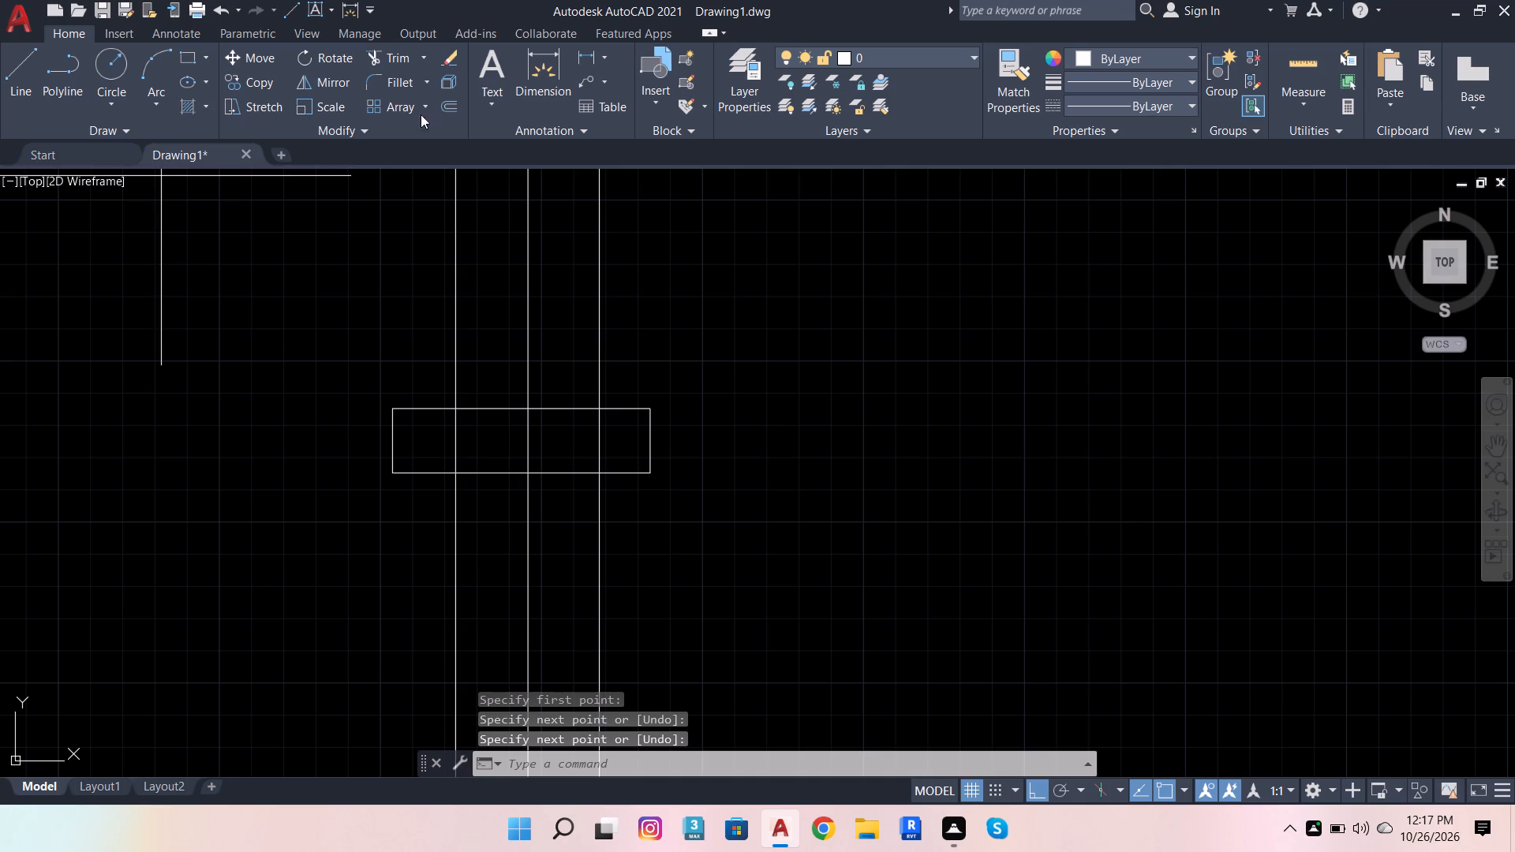
pyautogui.click(178, 82)
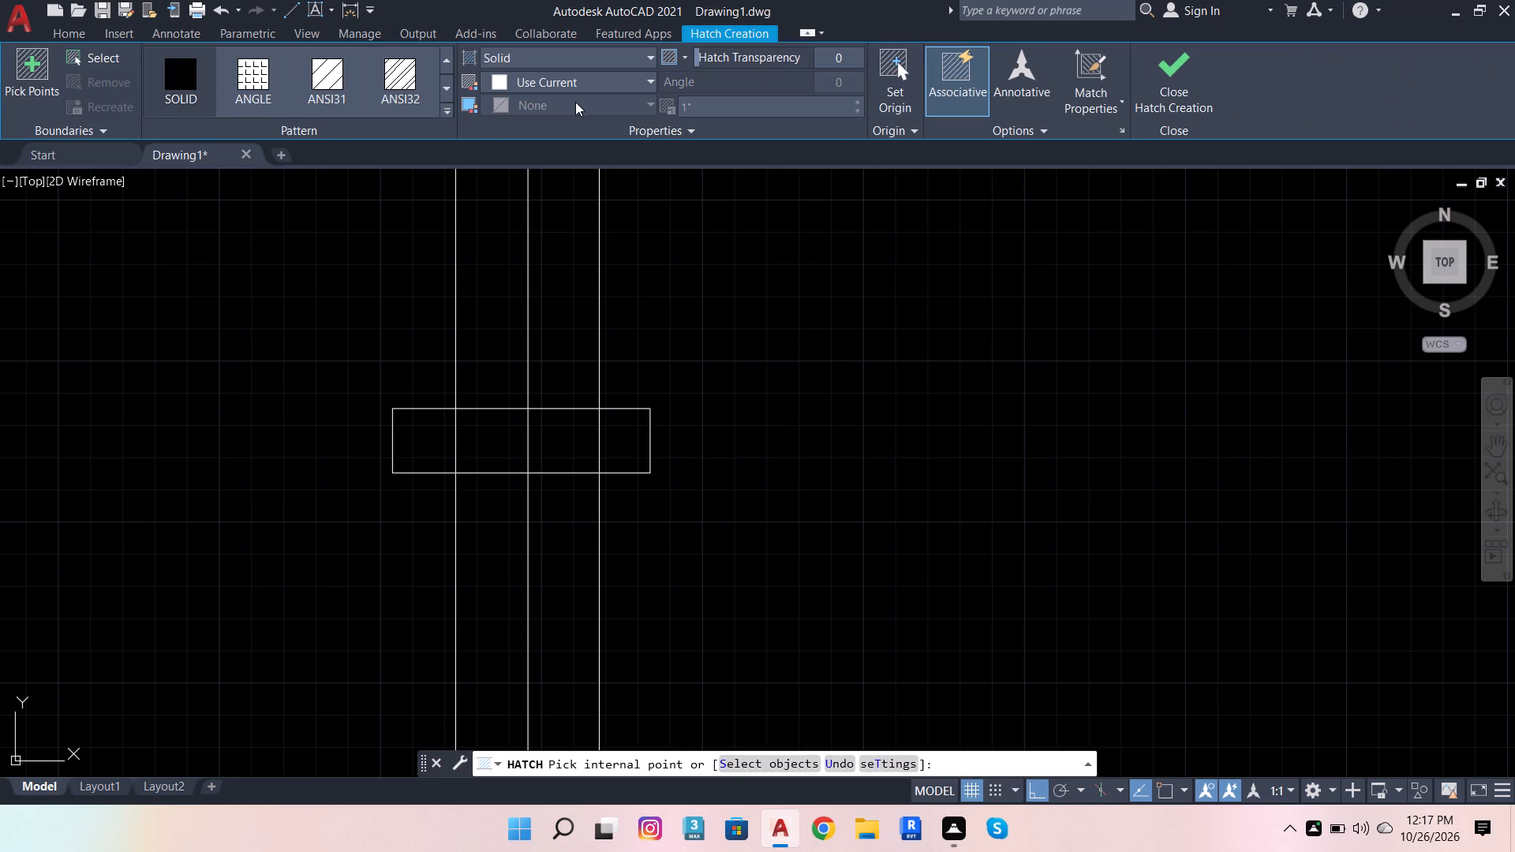
pyautogui.click(537, 82)
pyautogui.click(503, 154)
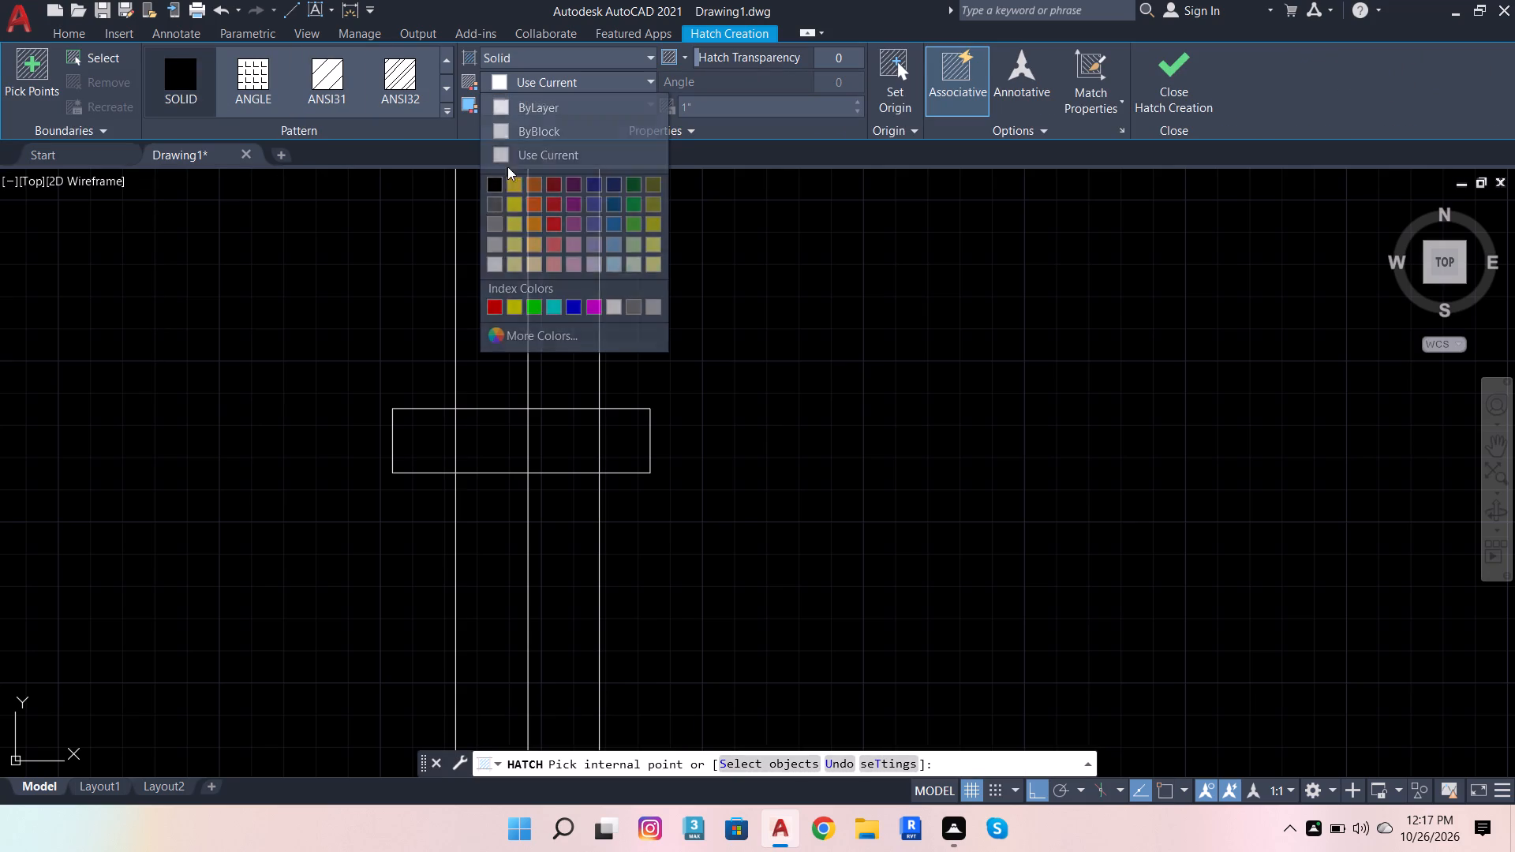
pyautogui.click(469, 442)
pyautogui.click(428, 442)
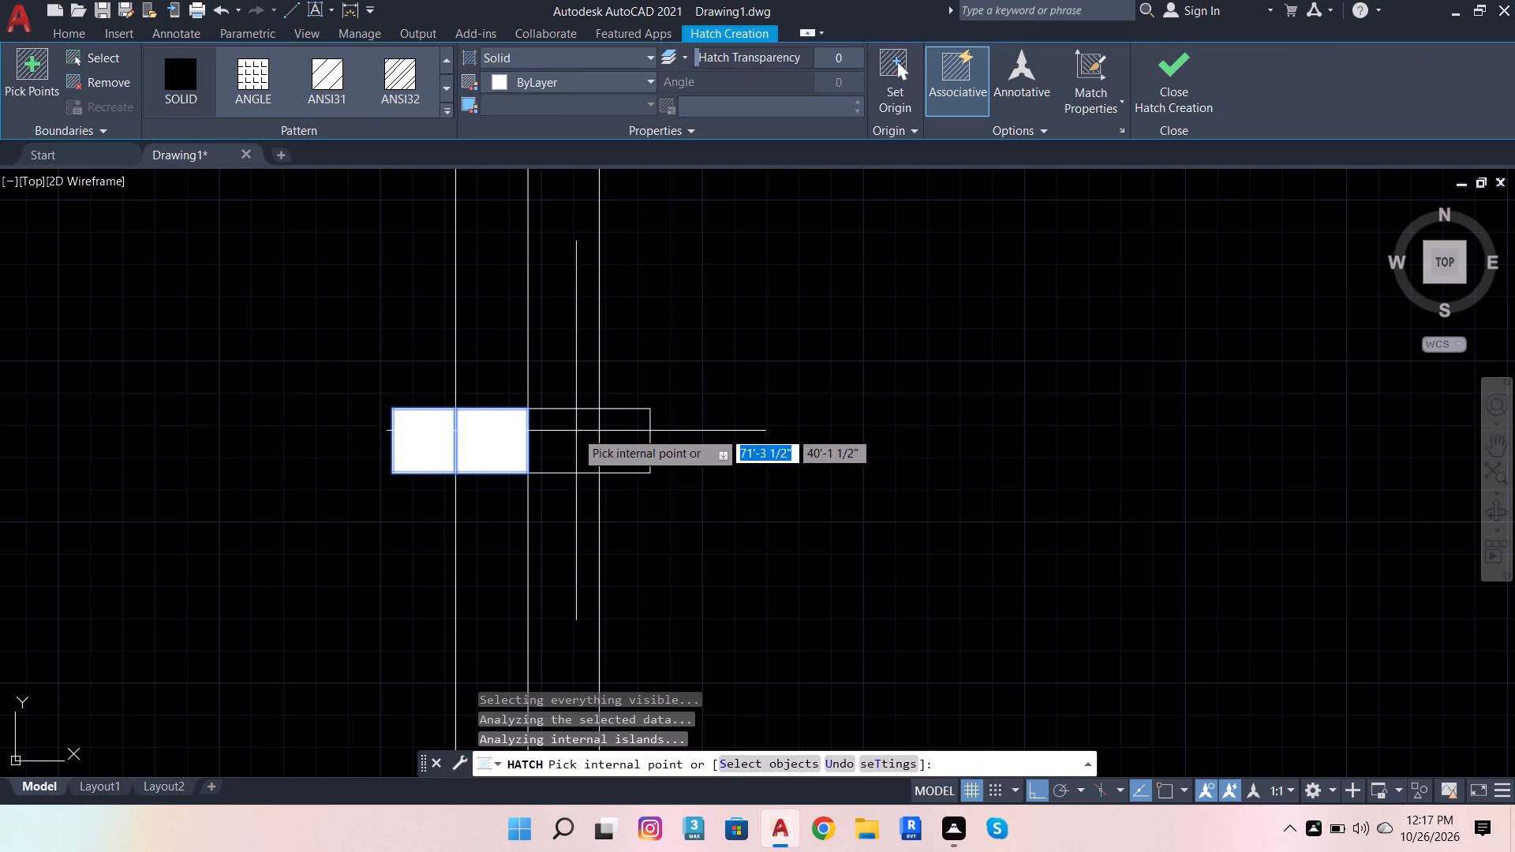
pyautogui.click(567, 433)
pyautogui.click(622, 439)
pyautogui.scroll(-2, 689, 318)
pyautogui.press('Escape')
pyautogui.scroll(1, 690, 338)
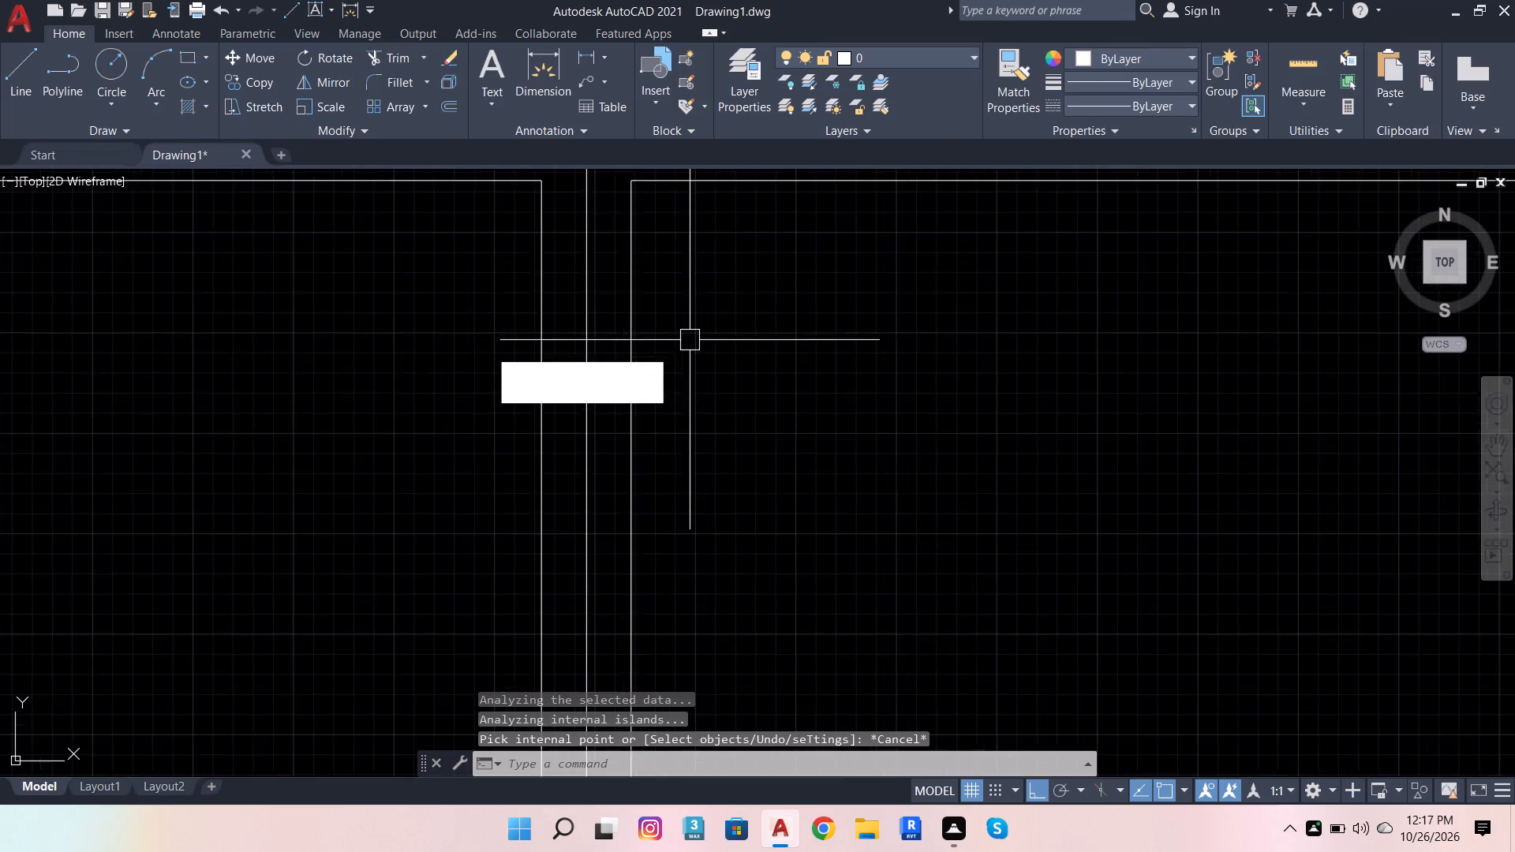
# Copy the filled connector straight down about 1'-7", close to the bottom of the inset rectangles.
pyautogui.scroll(1, 690, 341)
pyautogui.click(350, 334)
pyautogui.click(757, 468)
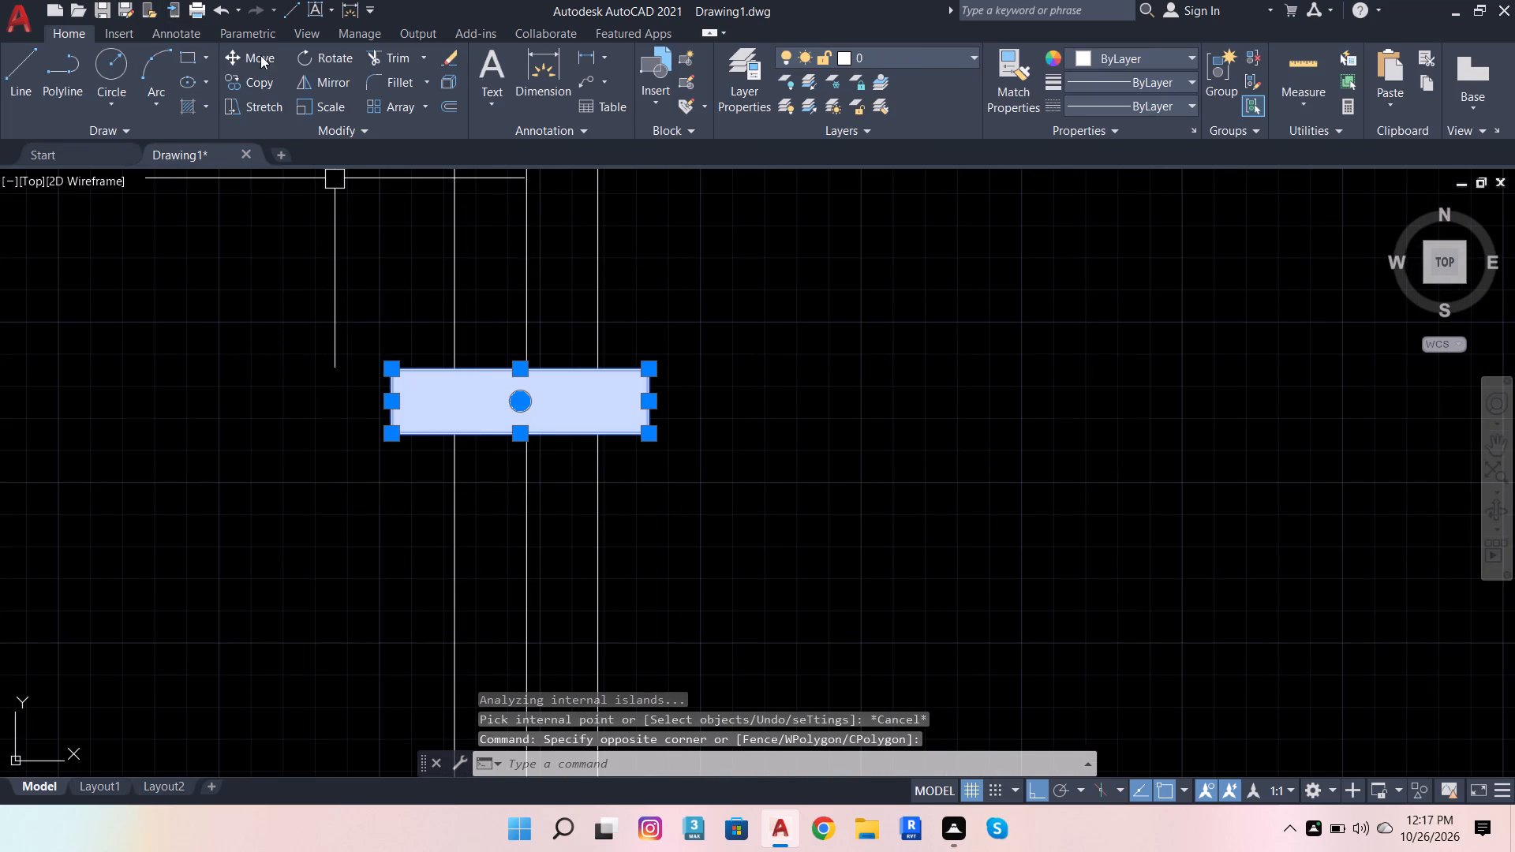
pyautogui.click(238, 79)
pyautogui.click(391, 367)
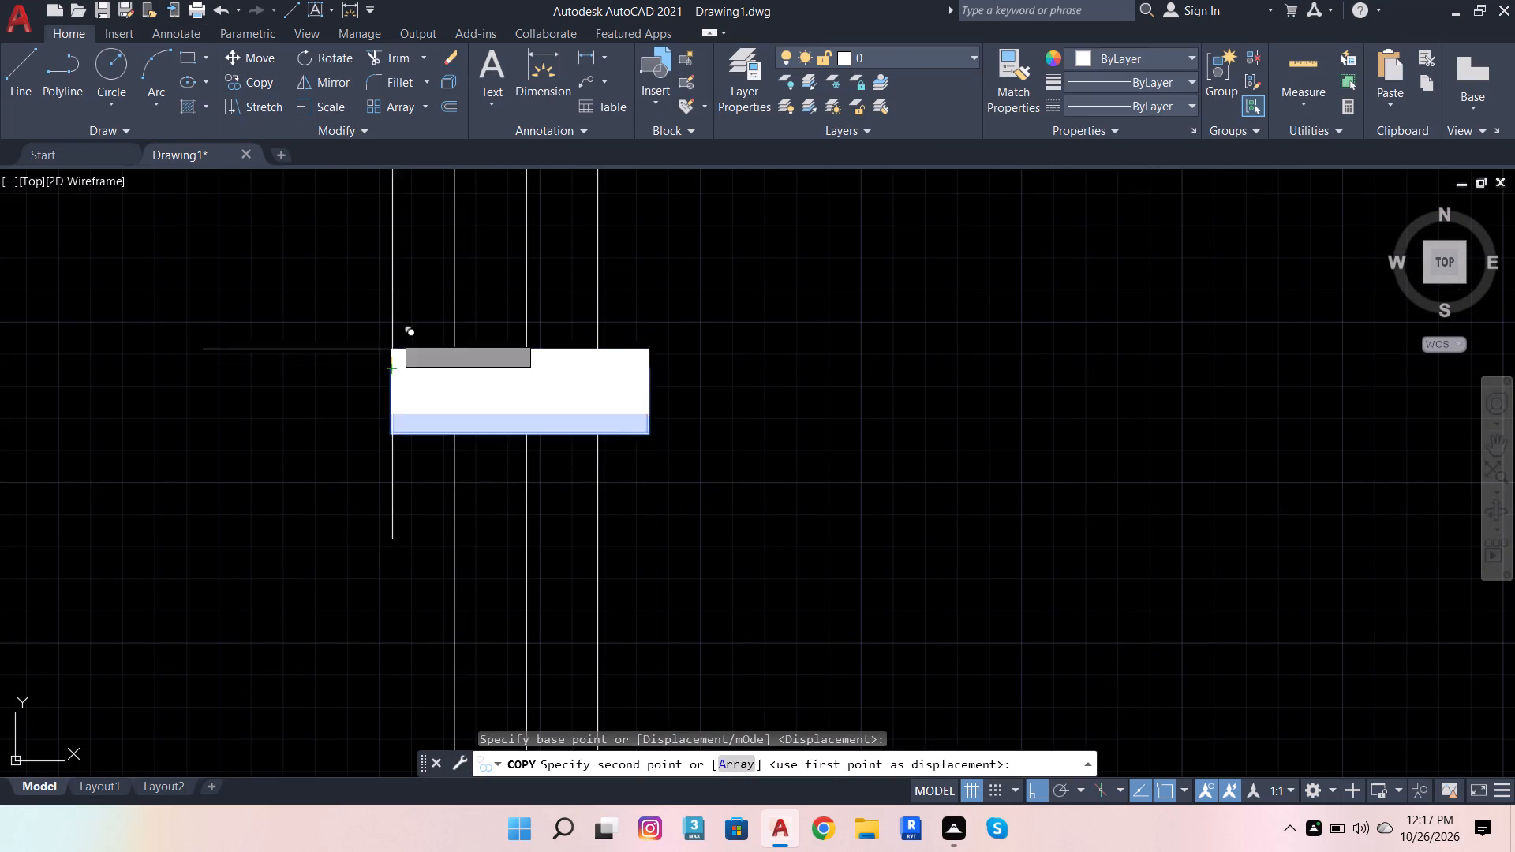
pyautogui.scroll(-3, 398, 318)
pyautogui.scroll(1, 370, 465)
pyautogui.scroll(-3, 421, 515)
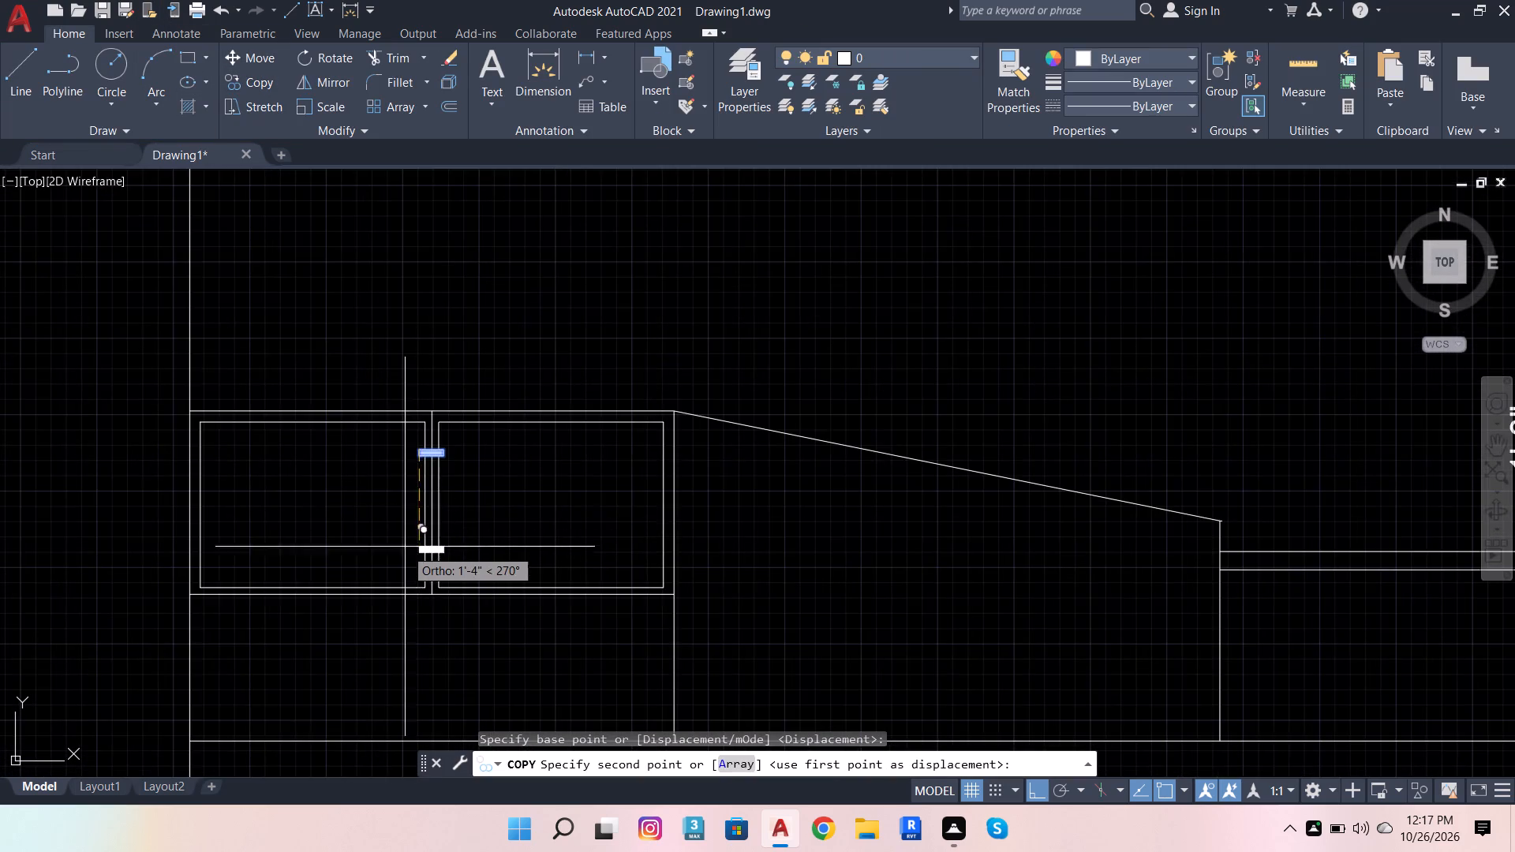
pyautogui.scroll(2, 405, 563)
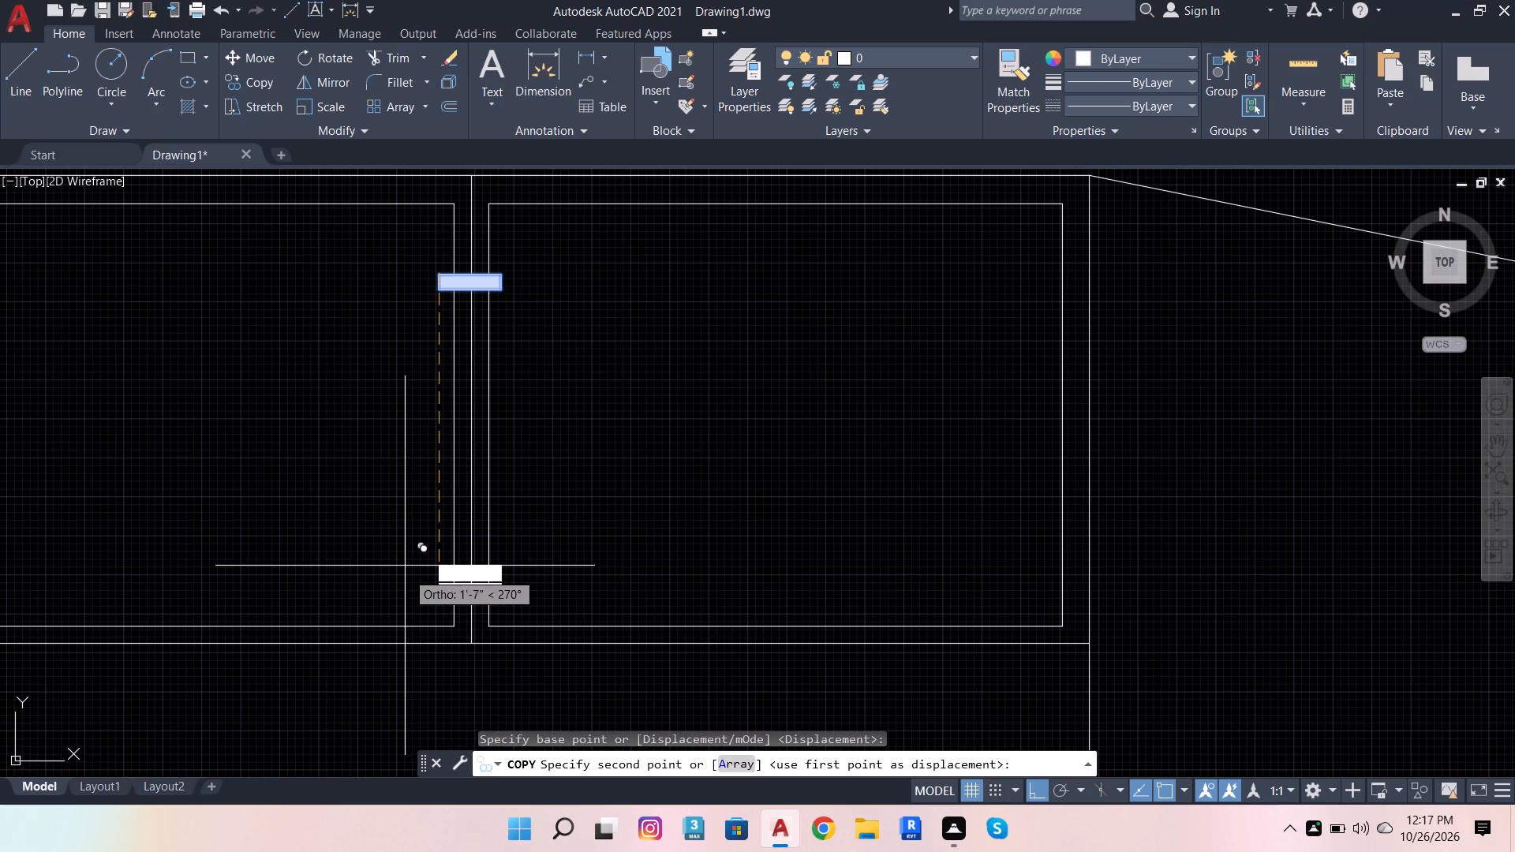
pyautogui.click(407, 573)
pyautogui.press('Escape')
pyautogui.scroll(-2, 573, 424)
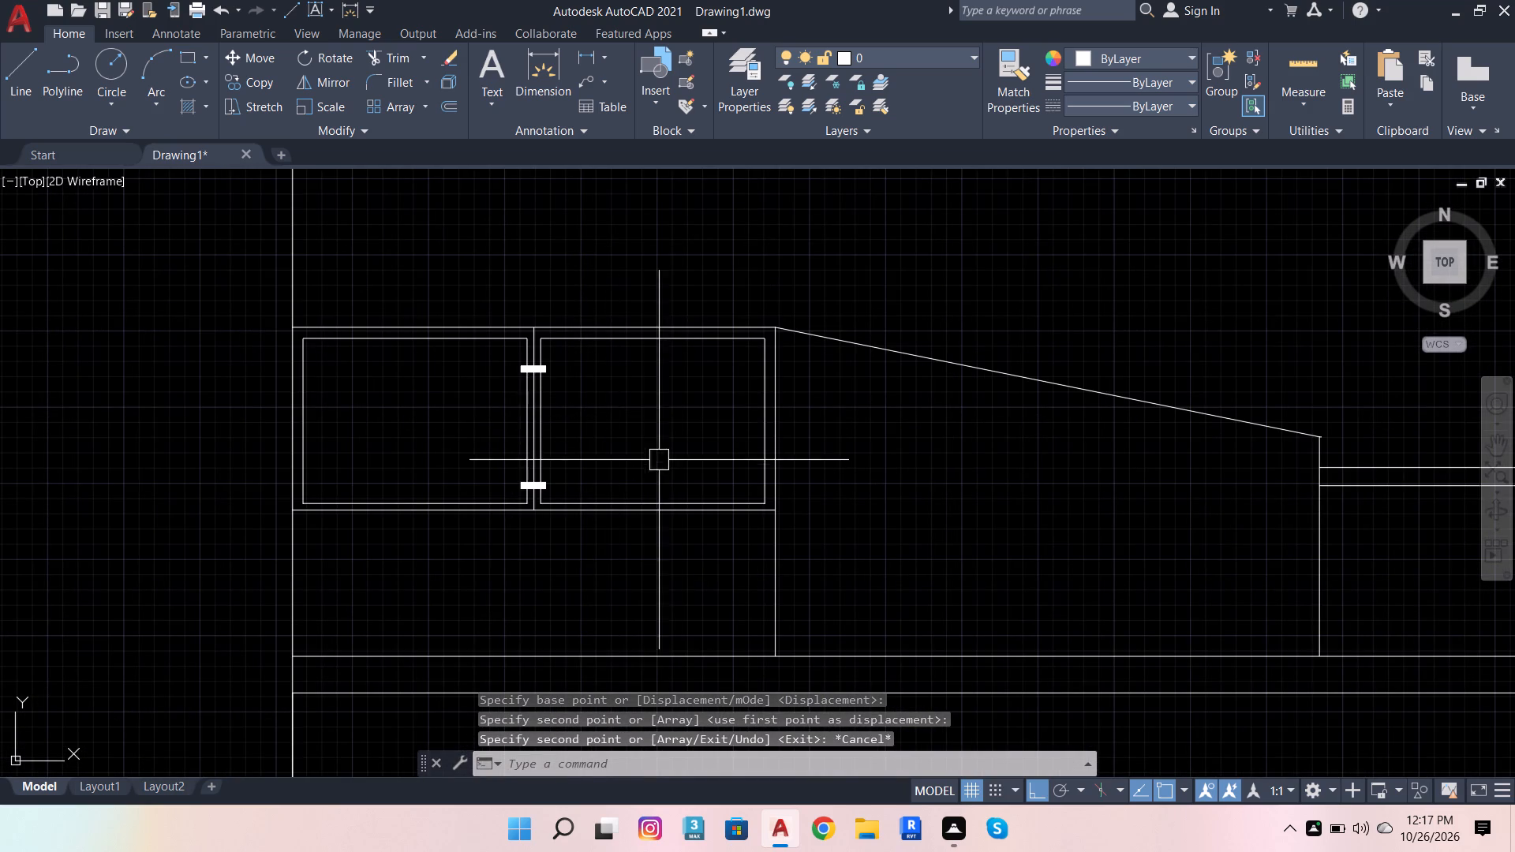
pyautogui.press('Escape')
pyautogui.press('Escape')
pyautogui.press('Escape')
pyautogui.press('Escape')
pyautogui.press('Escape')
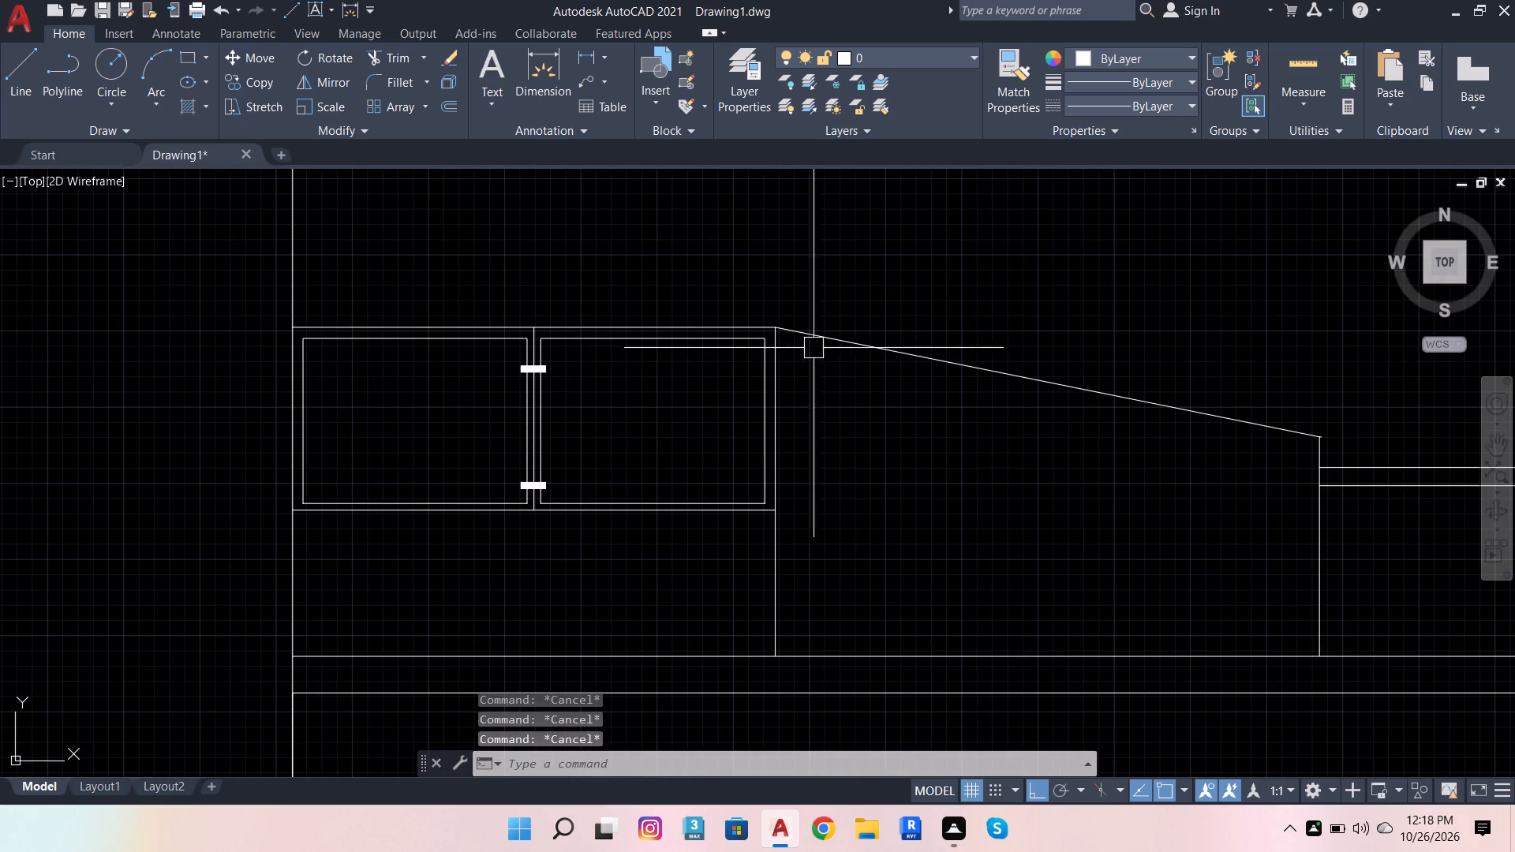
# Start a line near the right-hand inset rectangle's upper outer corner, beside the divider.
pyautogui.scroll(2, 798, 355)
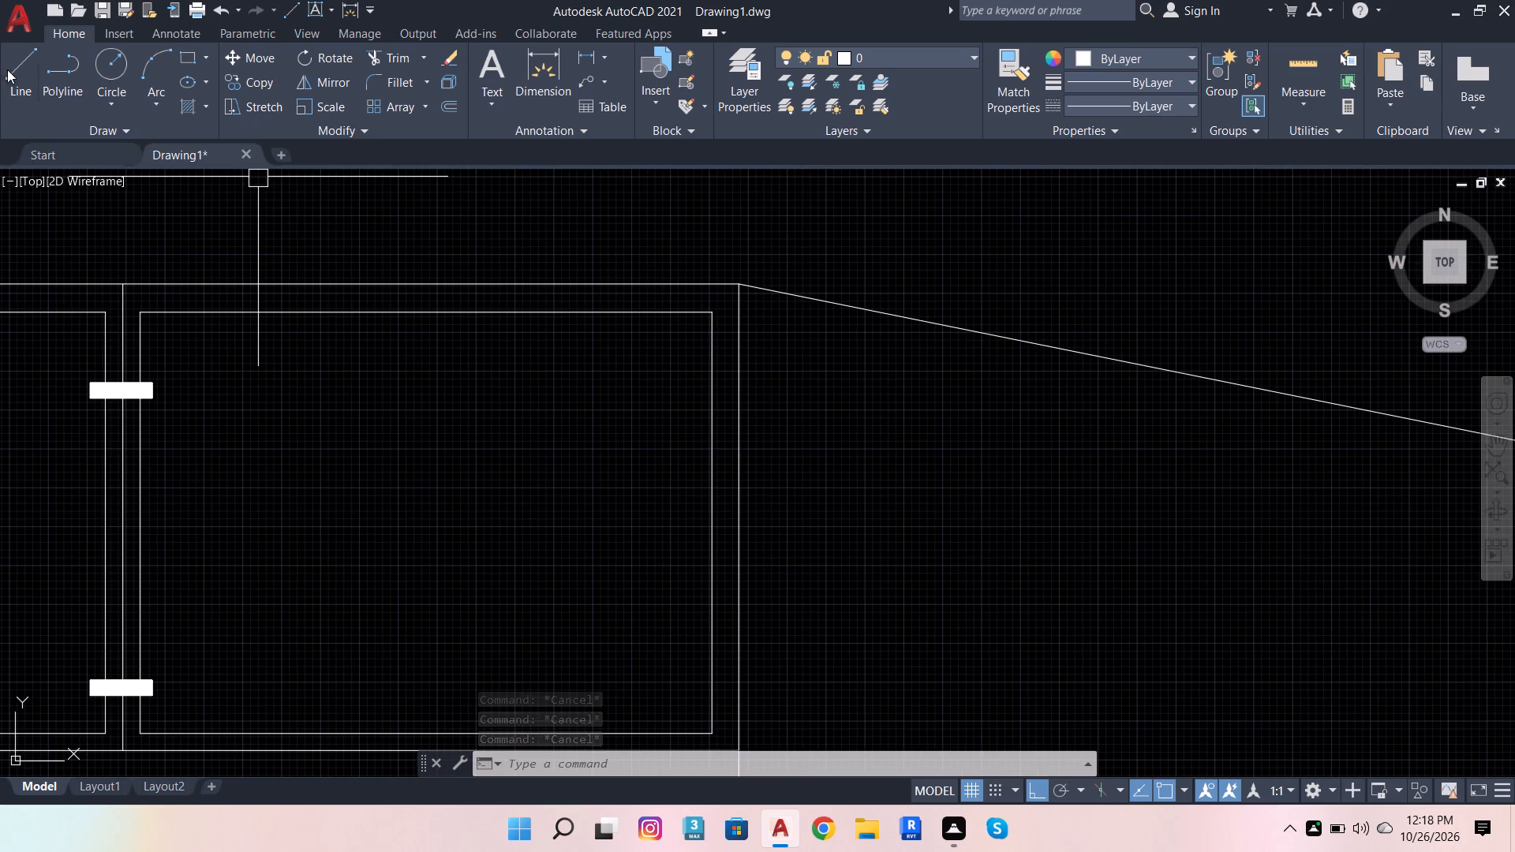
pyautogui.click(7, 69)
pyautogui.scroll(2, 742, 335)
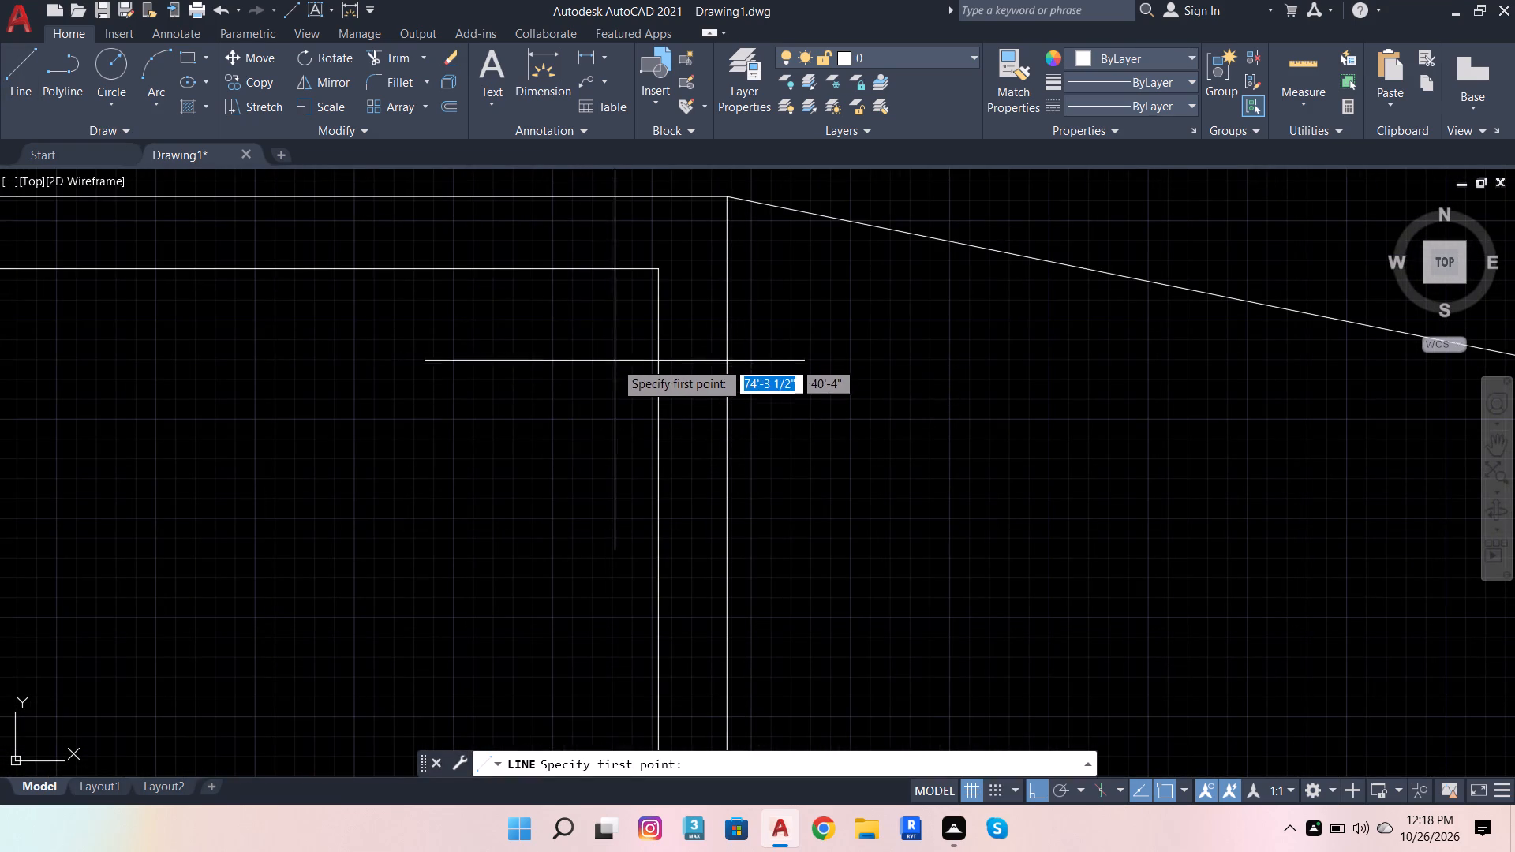
pyautogui.scroll(-3, 683, 373)
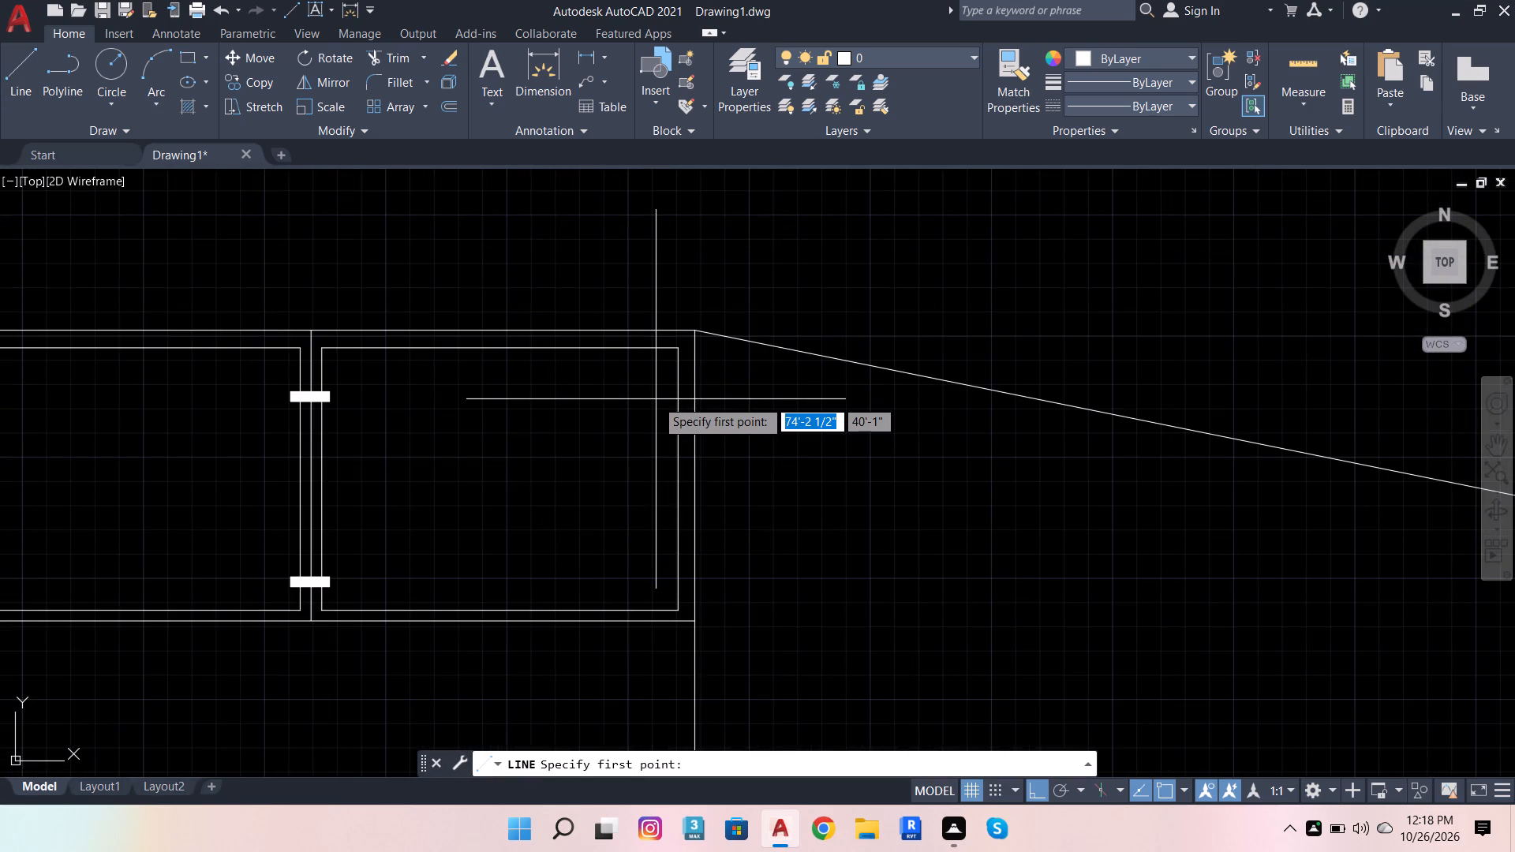
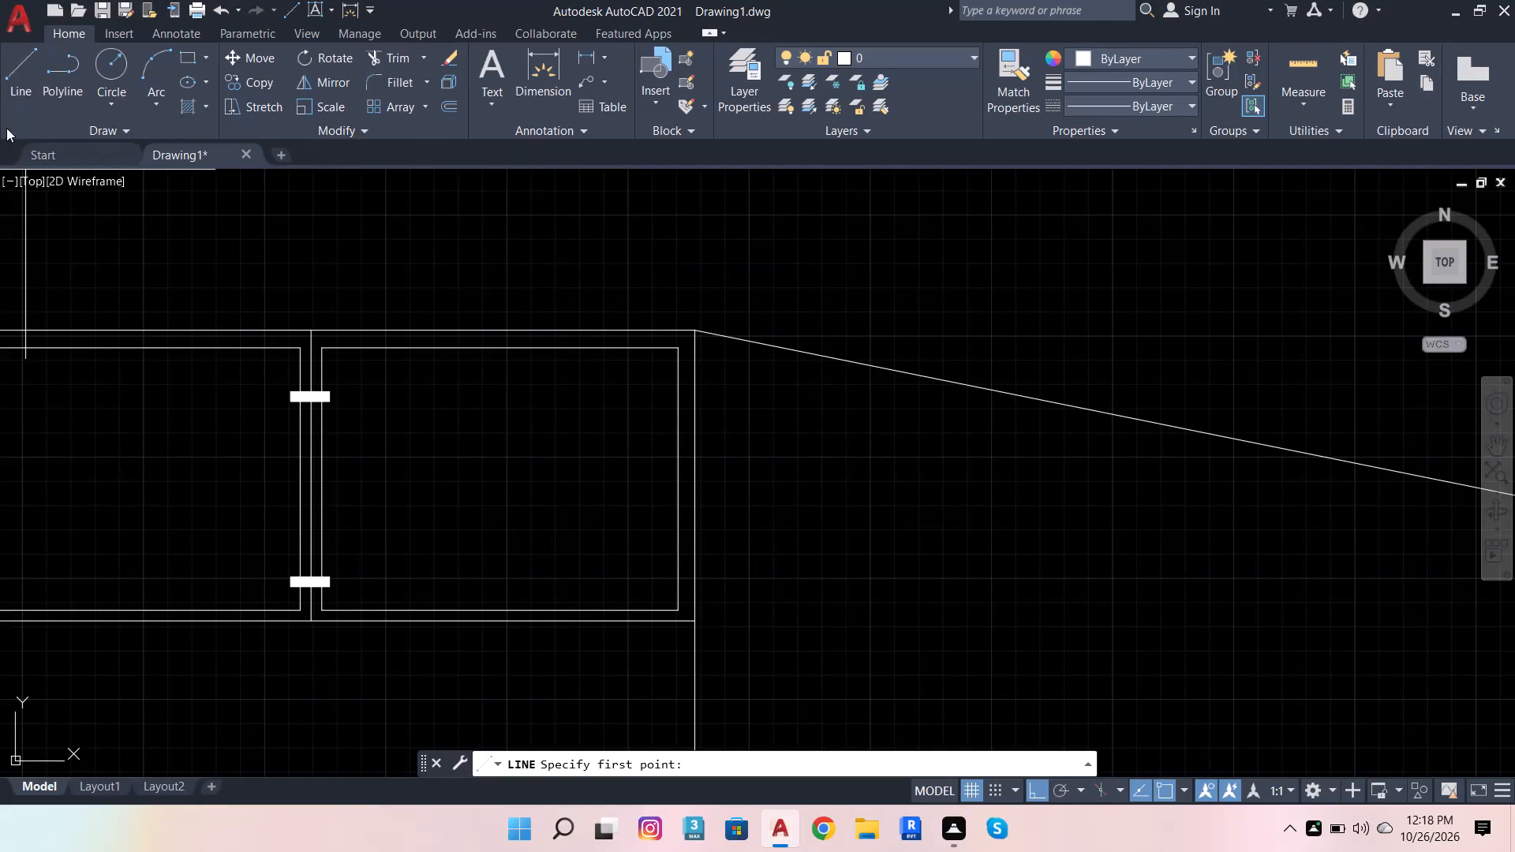
# Draw a horizontal line from the upper connector's top outer corner across the right-hand inset, ending between its far edge and the block's edge.
pyautogui.click(27, 73)
pyautogui.click(332, 388)
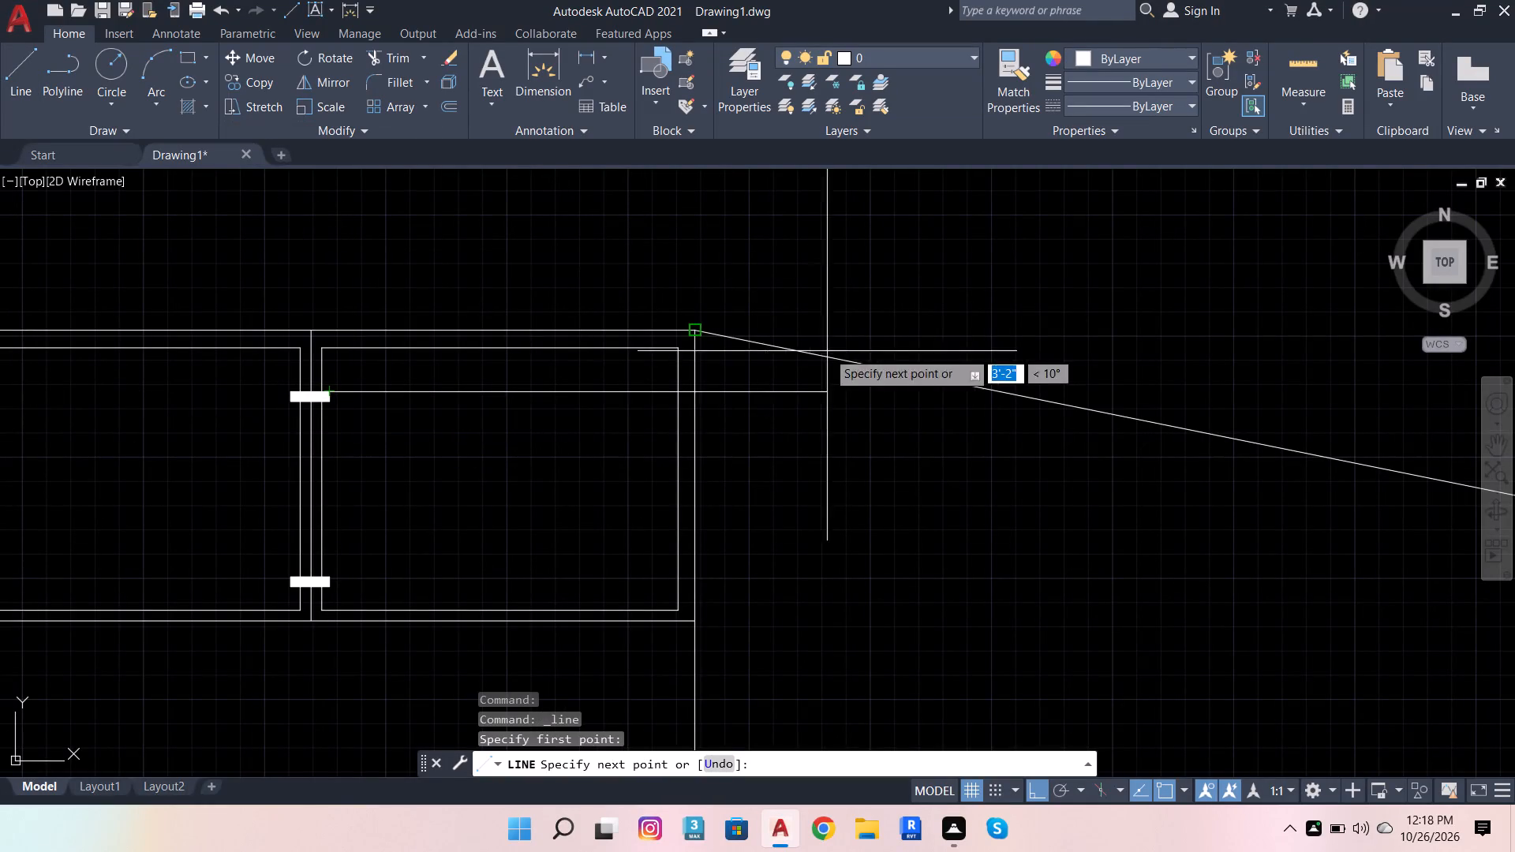
pyautogui.scroll(1, 728, 369)
pyautogui.scroll(2, 670, 402)
pyautogui.click(658, 402)
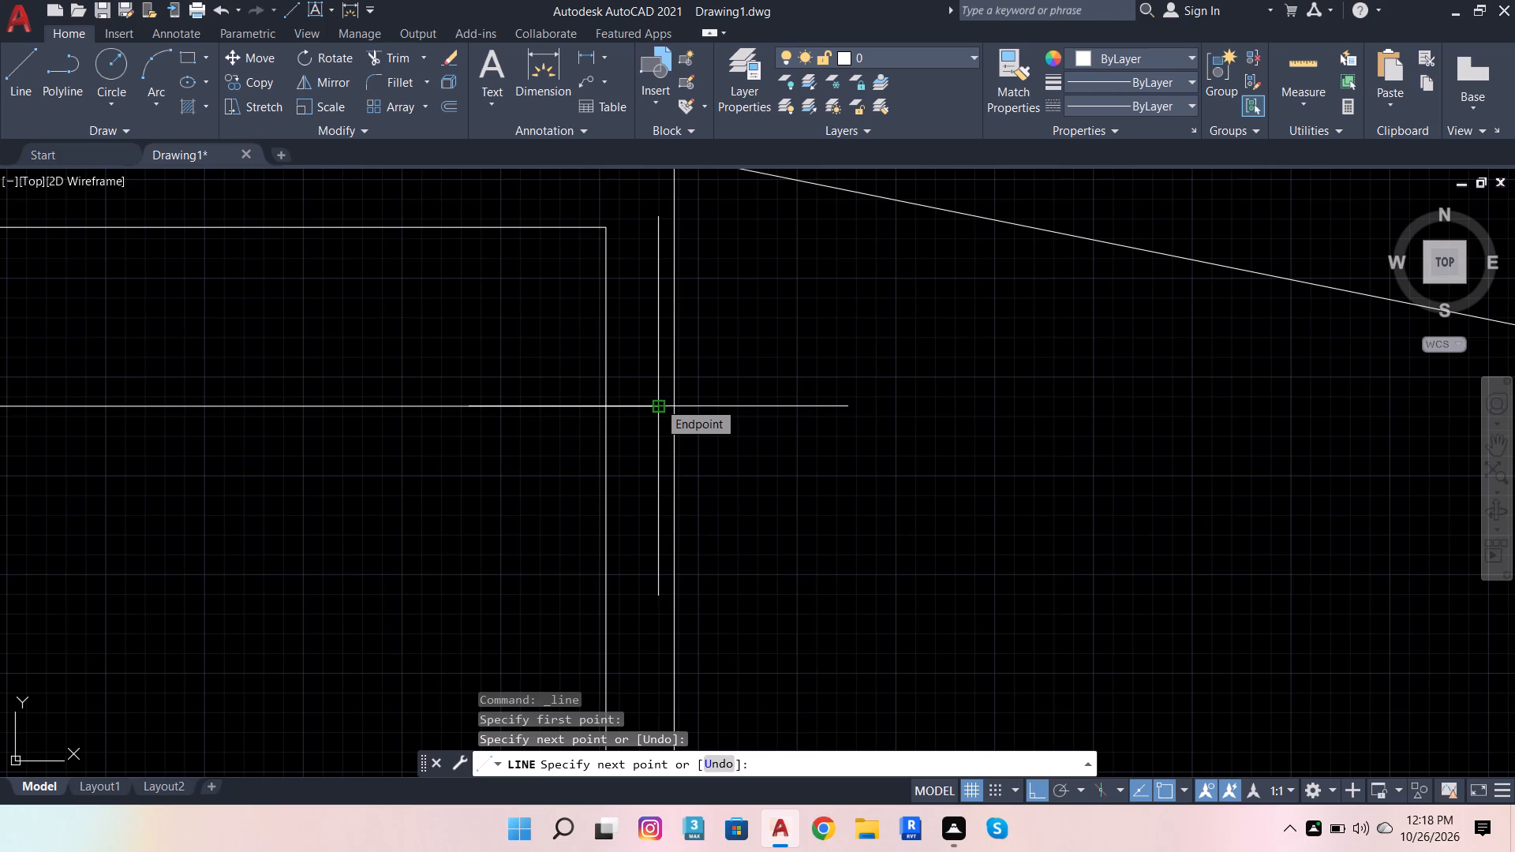
pyautogui.scroll(-1, 1086, 330)
pyautogui.press('space')
pyautogui.scroll(-2, 1070, 424)
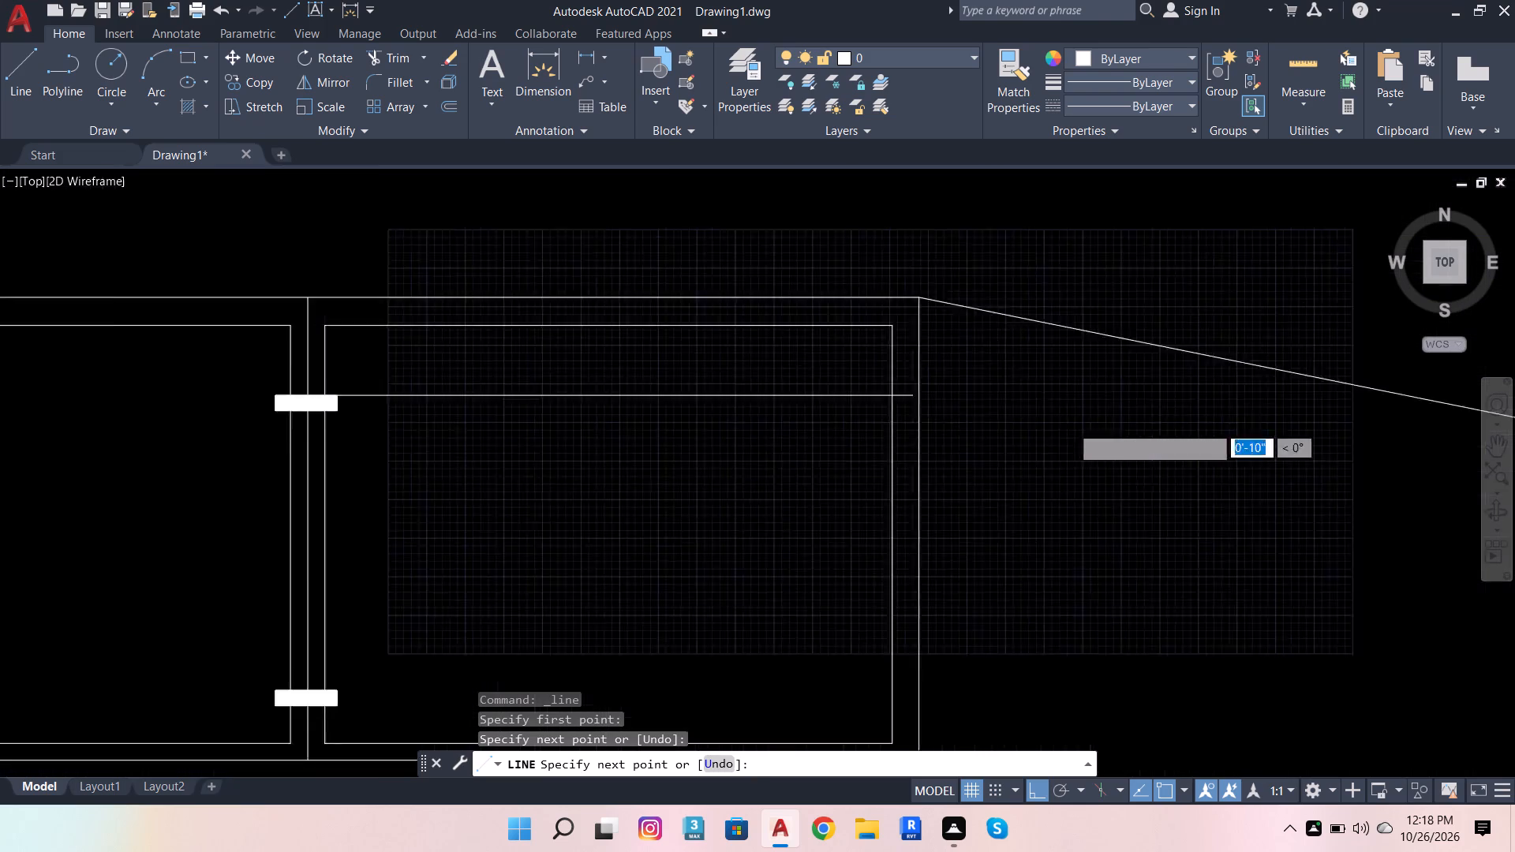
# Draw a horizontal line from the lower connector's bottom outer corner across the right-hand inset, ending just short of the block's edge.
pyautogui.press('space')
pyautogui.scroll(3, 645, 610)
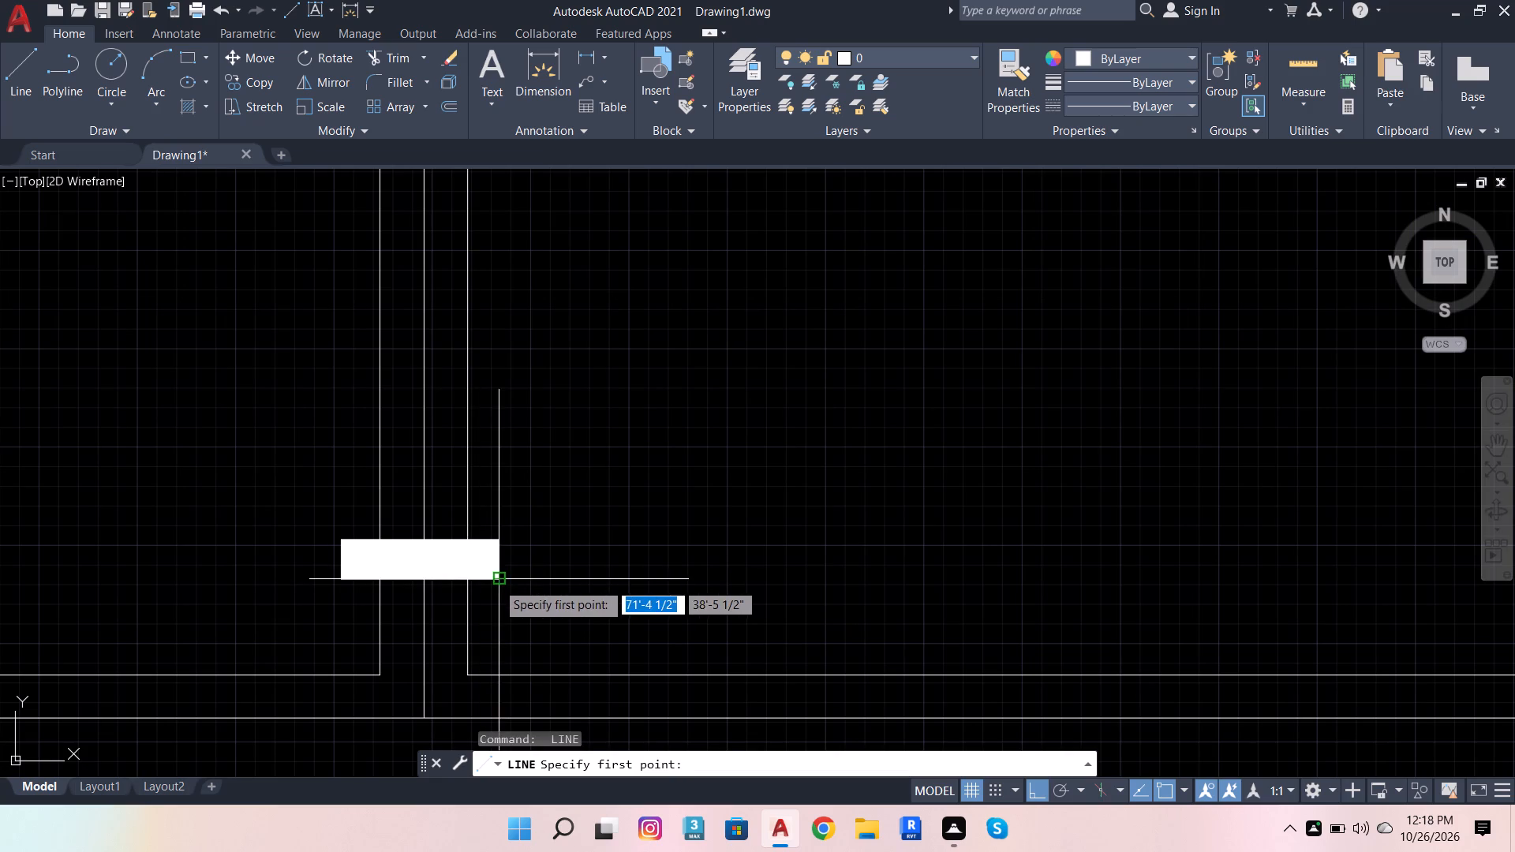
pyautogui.click(496, 582)
pyautogui.scroll(-5, 492, 586)
pyautogui.scroll(2, 721, 600)
pyautogui.scroll(2, 505, 521)
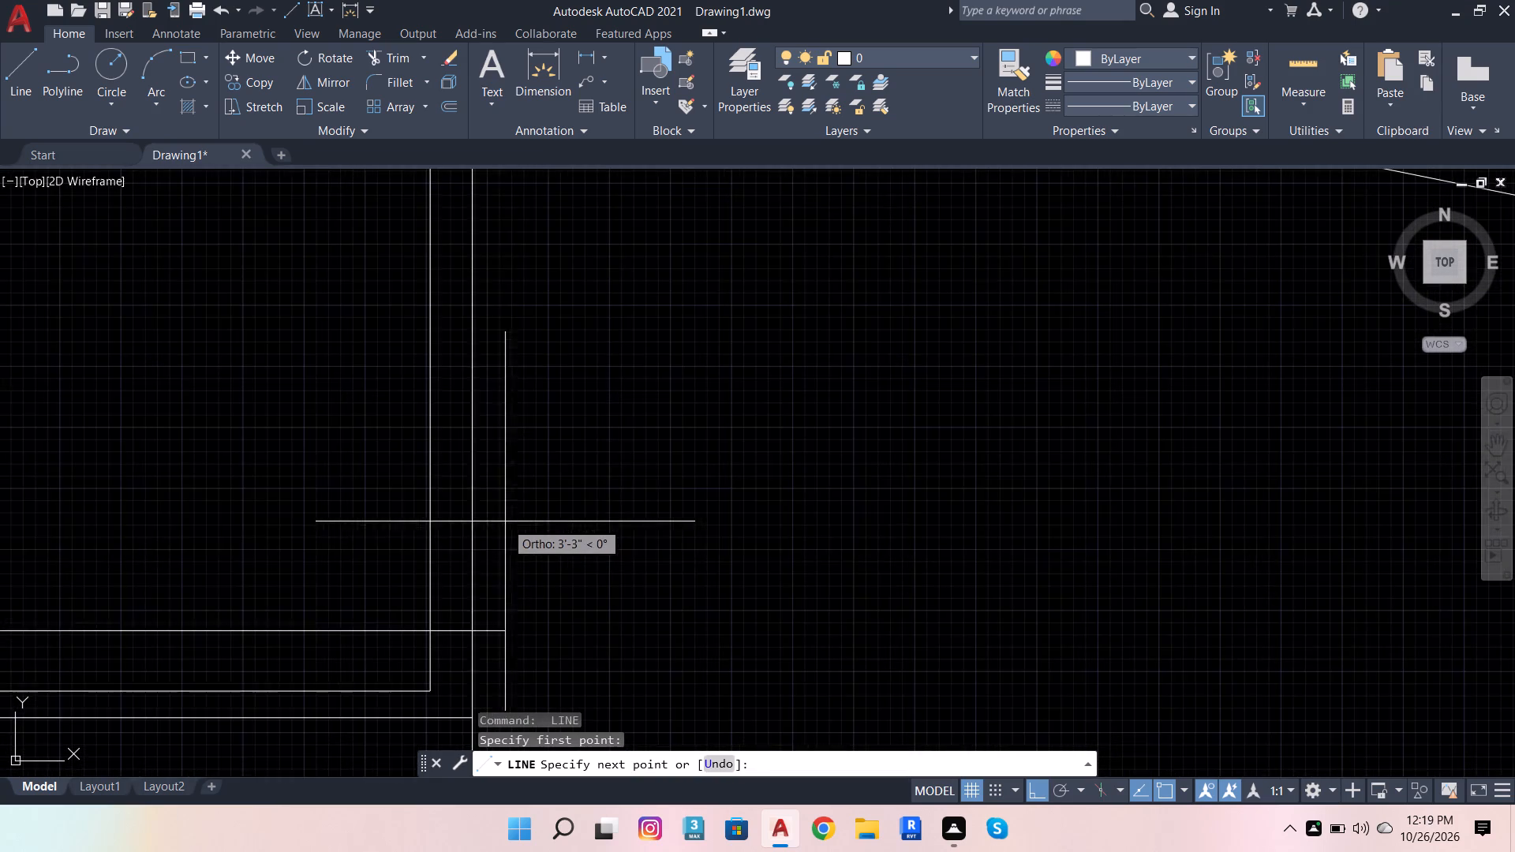
pyautogui.scroll(2, 470, 575)
pyautogui.click(441, 641)
pyautogui.press('space')
pyautogui.scroll(-4, 487, 582)
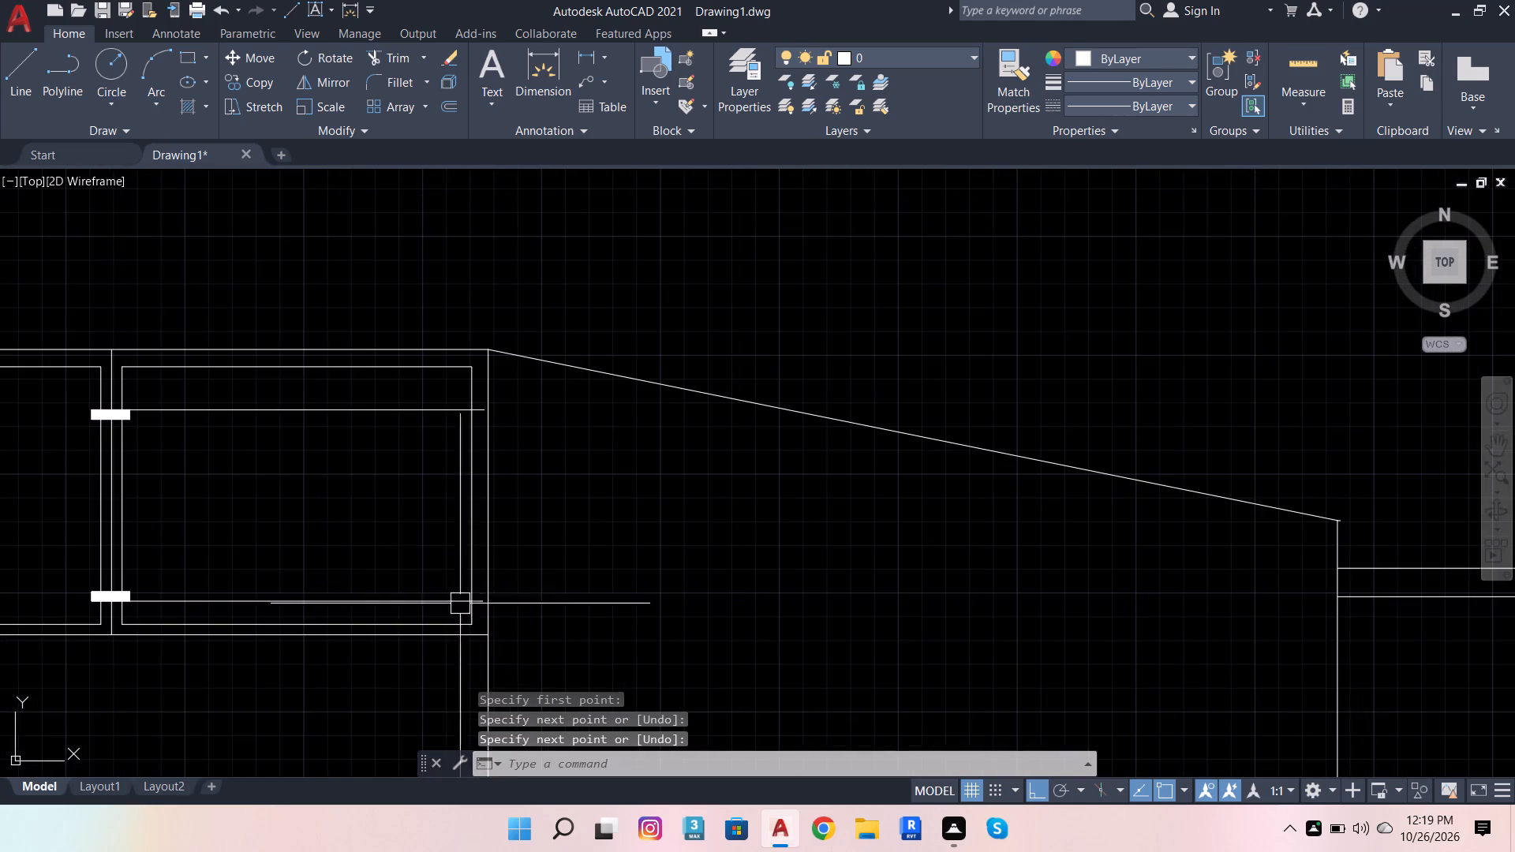
# Draw a horizontal line about 3'-1" long from the upper connector's bottom outer corner, past the inset's far edge.
pyautogui.press('space')
pyautogui.scroll(2, 137, 428)
pyautogui.click(121, 409)
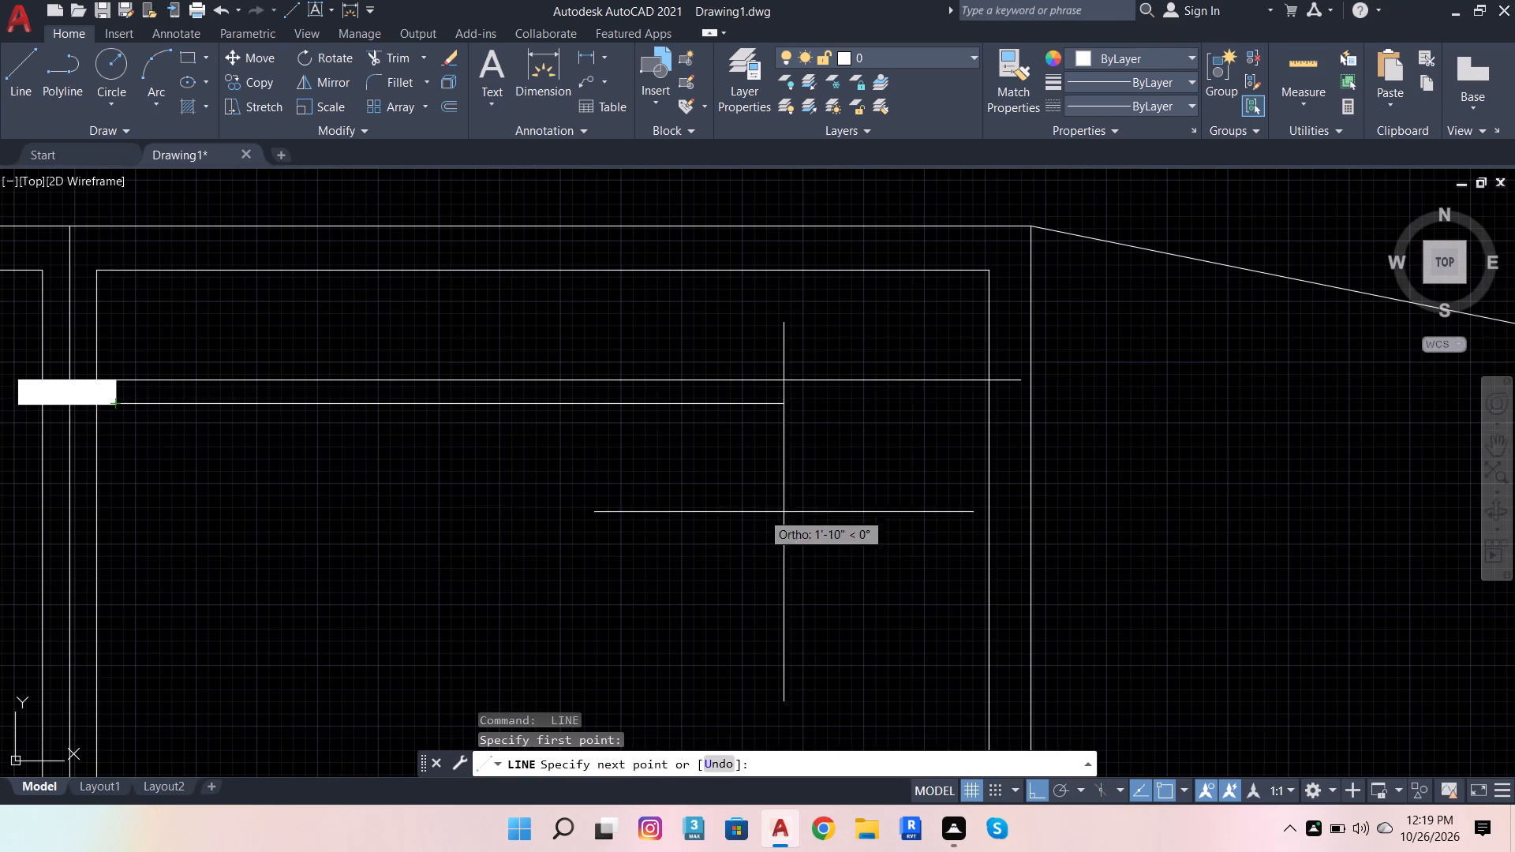
pyautogui.scroll(2, 991, 440)
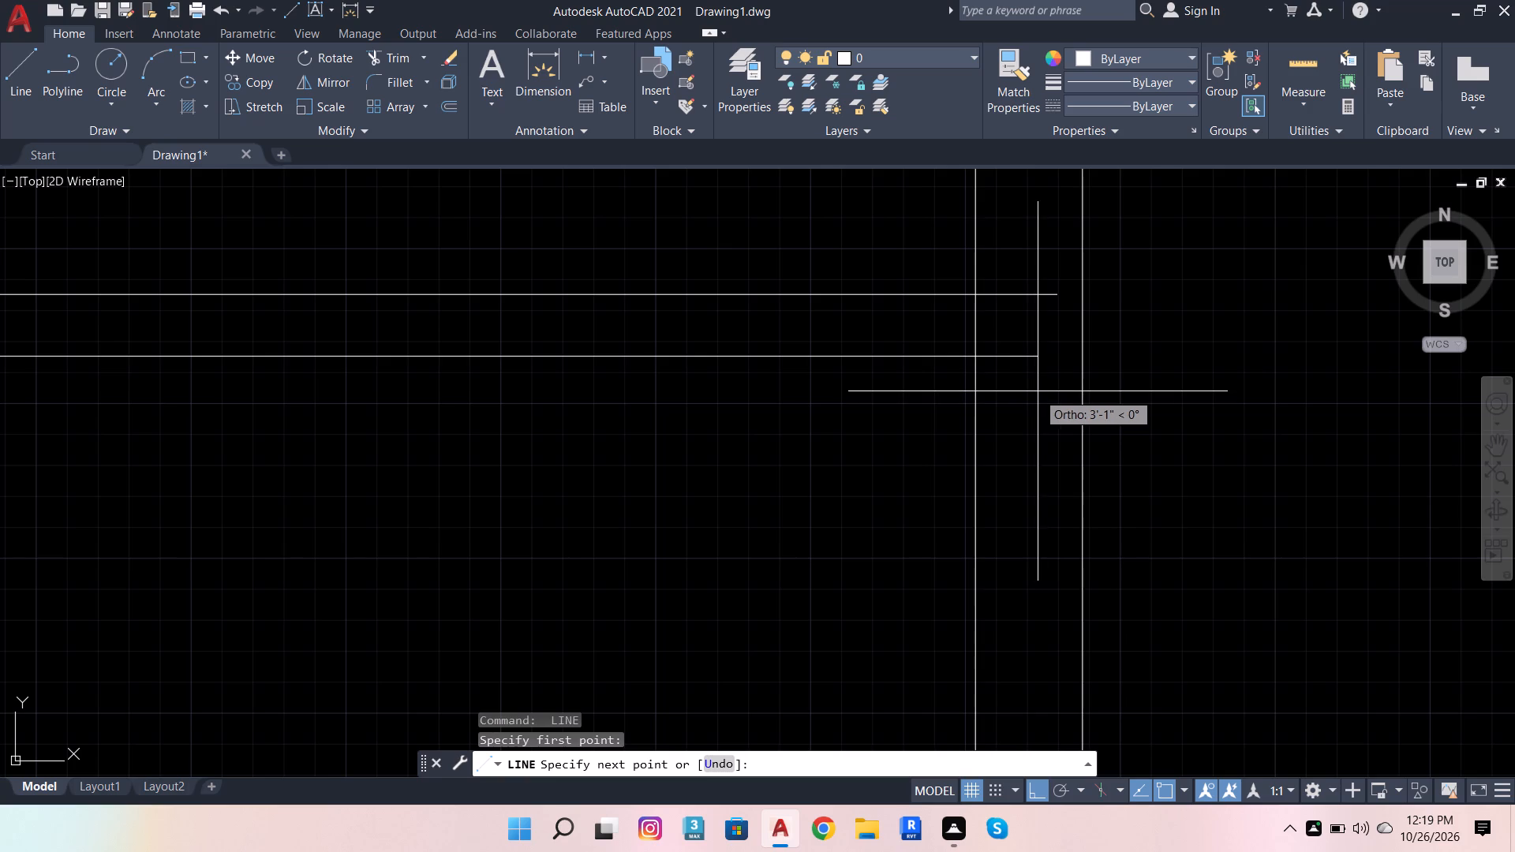
pyautogui.click(1046, 387)
pyautogui.press('space')
# Draw a horizontal line about 3'-1" long from the lower connector's top outer corner, past the inset's far edge.
pyautogui.press('space')
pyautogui.scroll(-4, 984, 373)
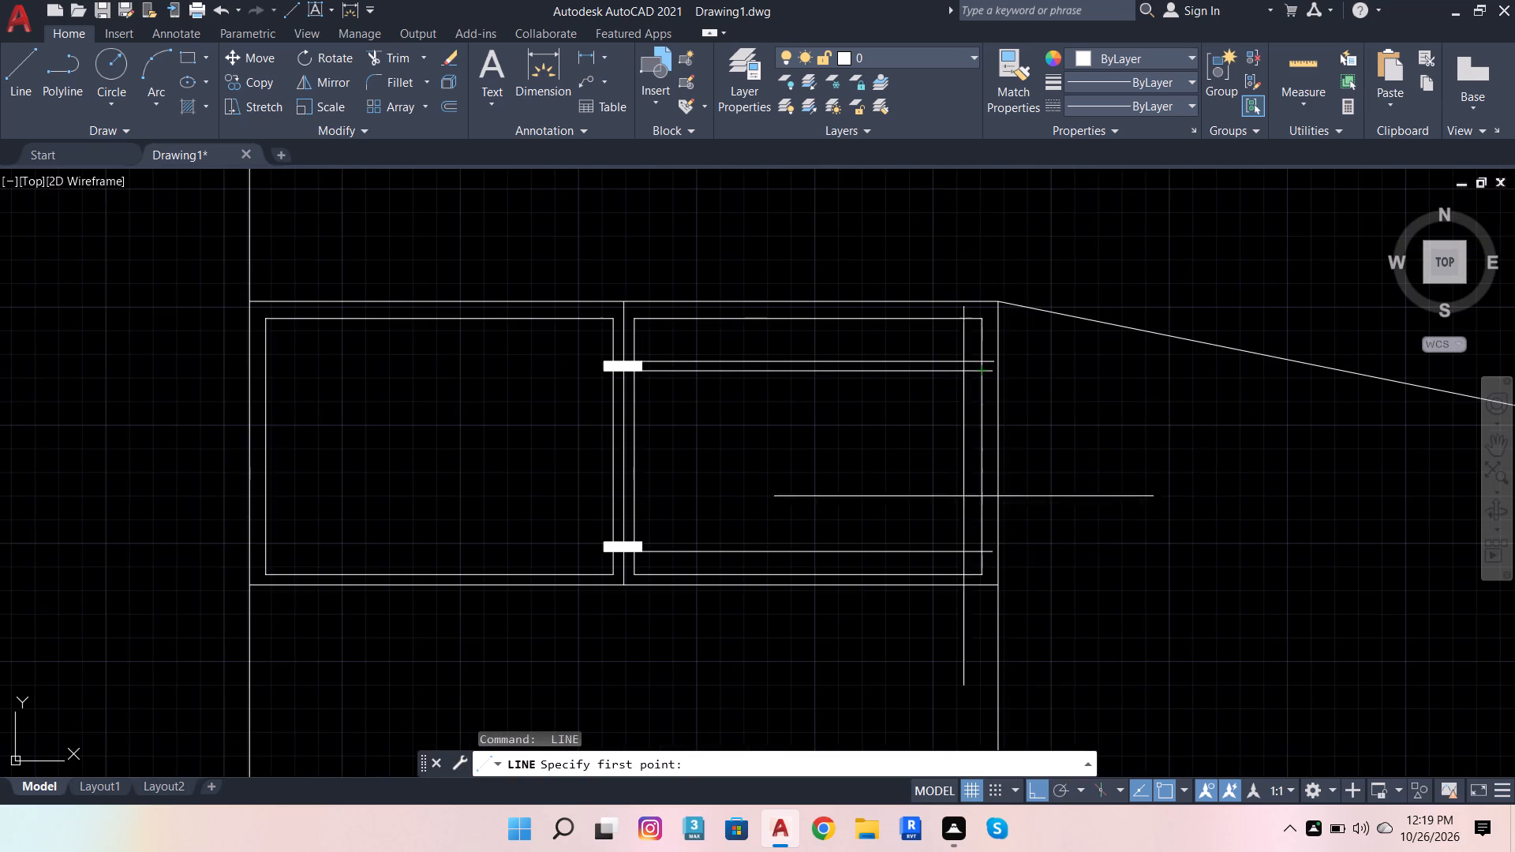
pyautogui.scroll(3, 682, 556)
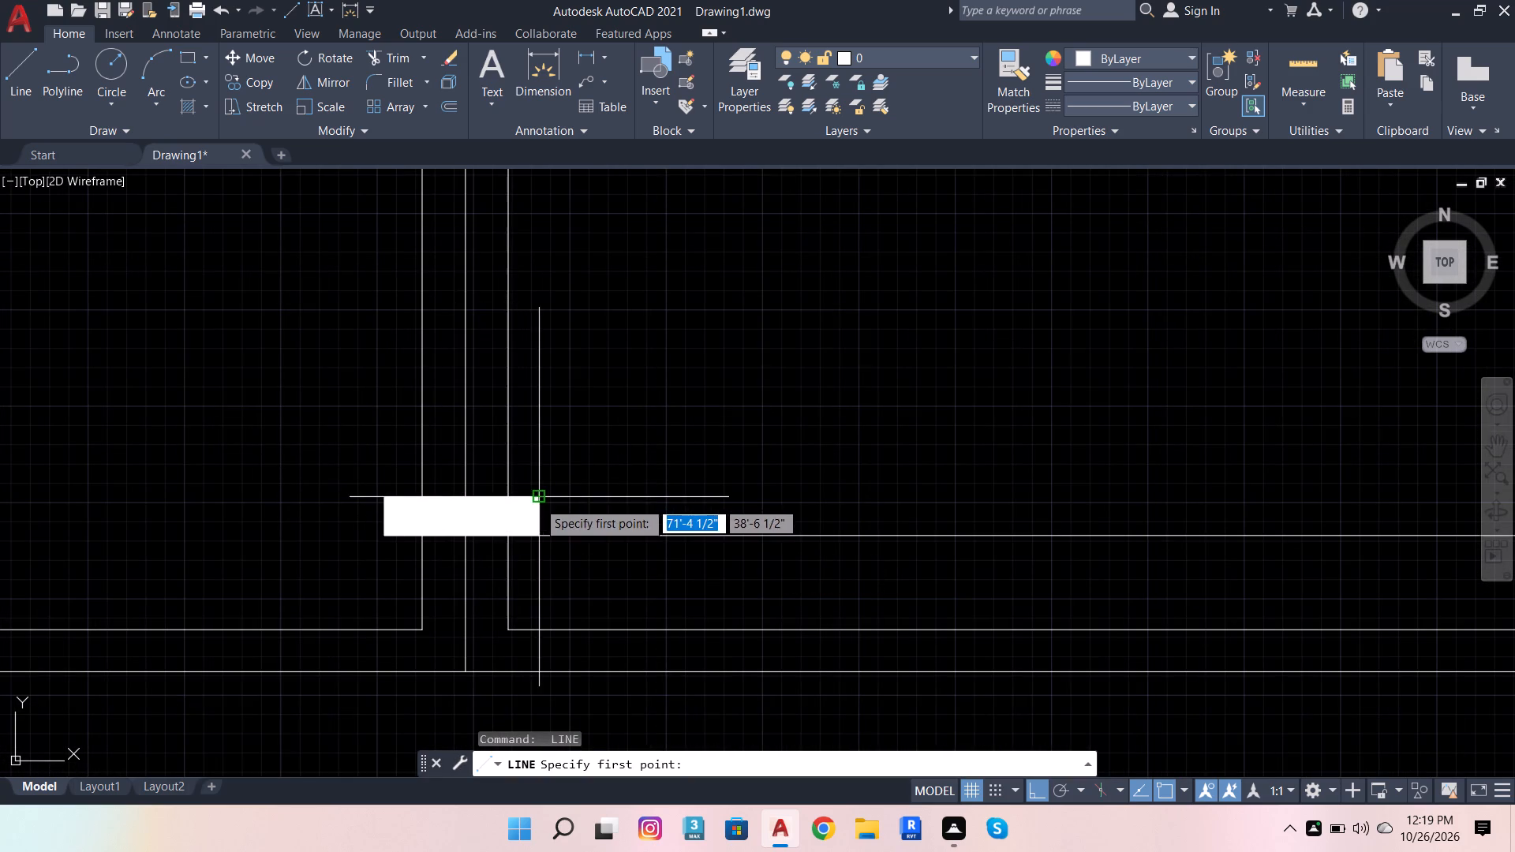
pyautogui.click(537, 501)
pyautogui.scroll(-4, 422, 479)
pyautogui.scroll(5, 657, 482)
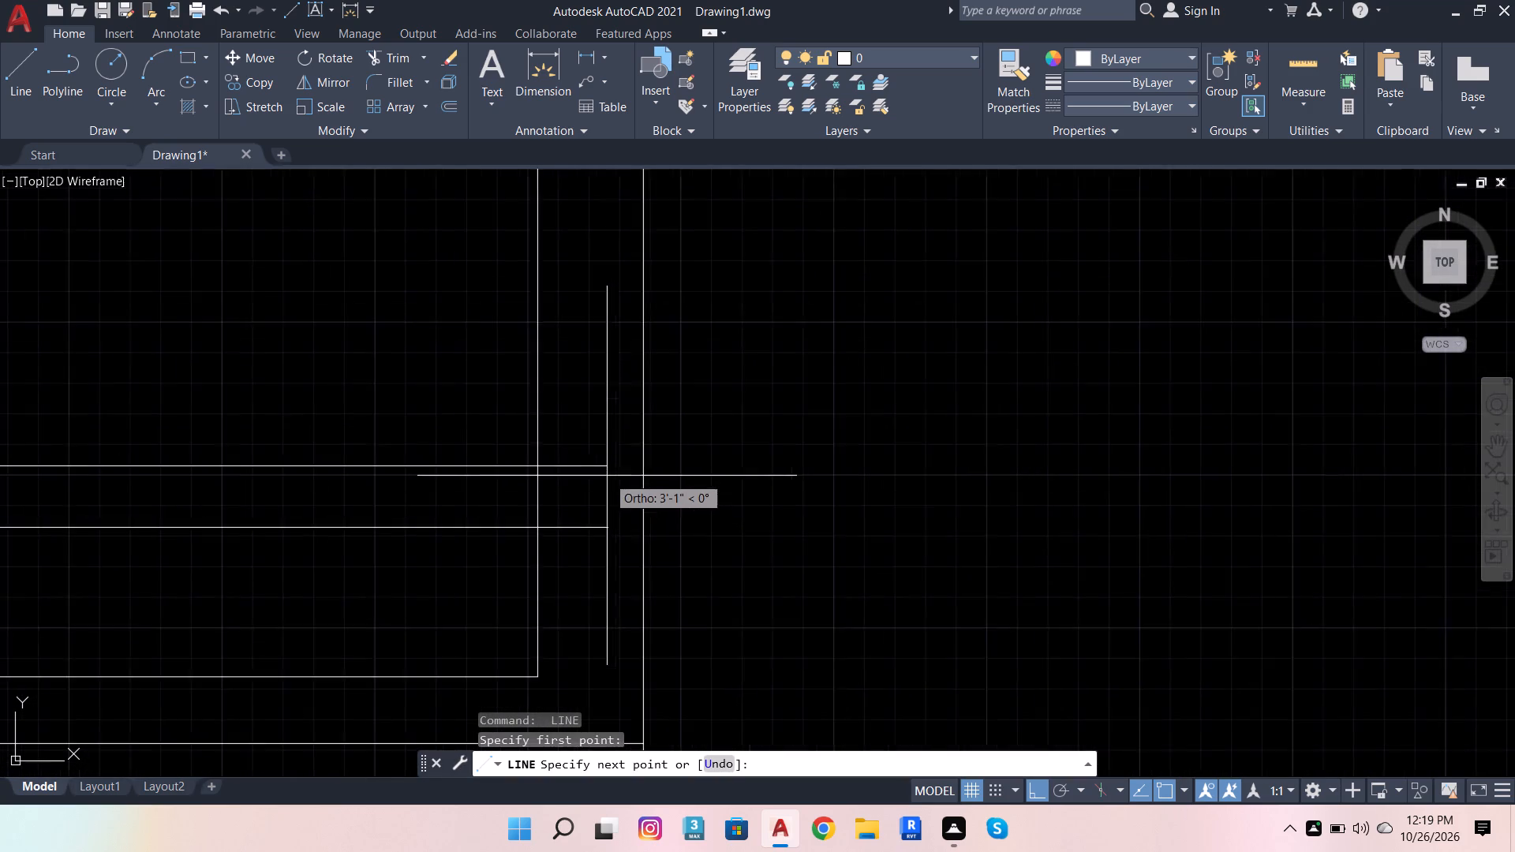
pyautogui.scroll(1, 607, 476)
pyautogui.click(615, 476)
pyautogui.press('space')
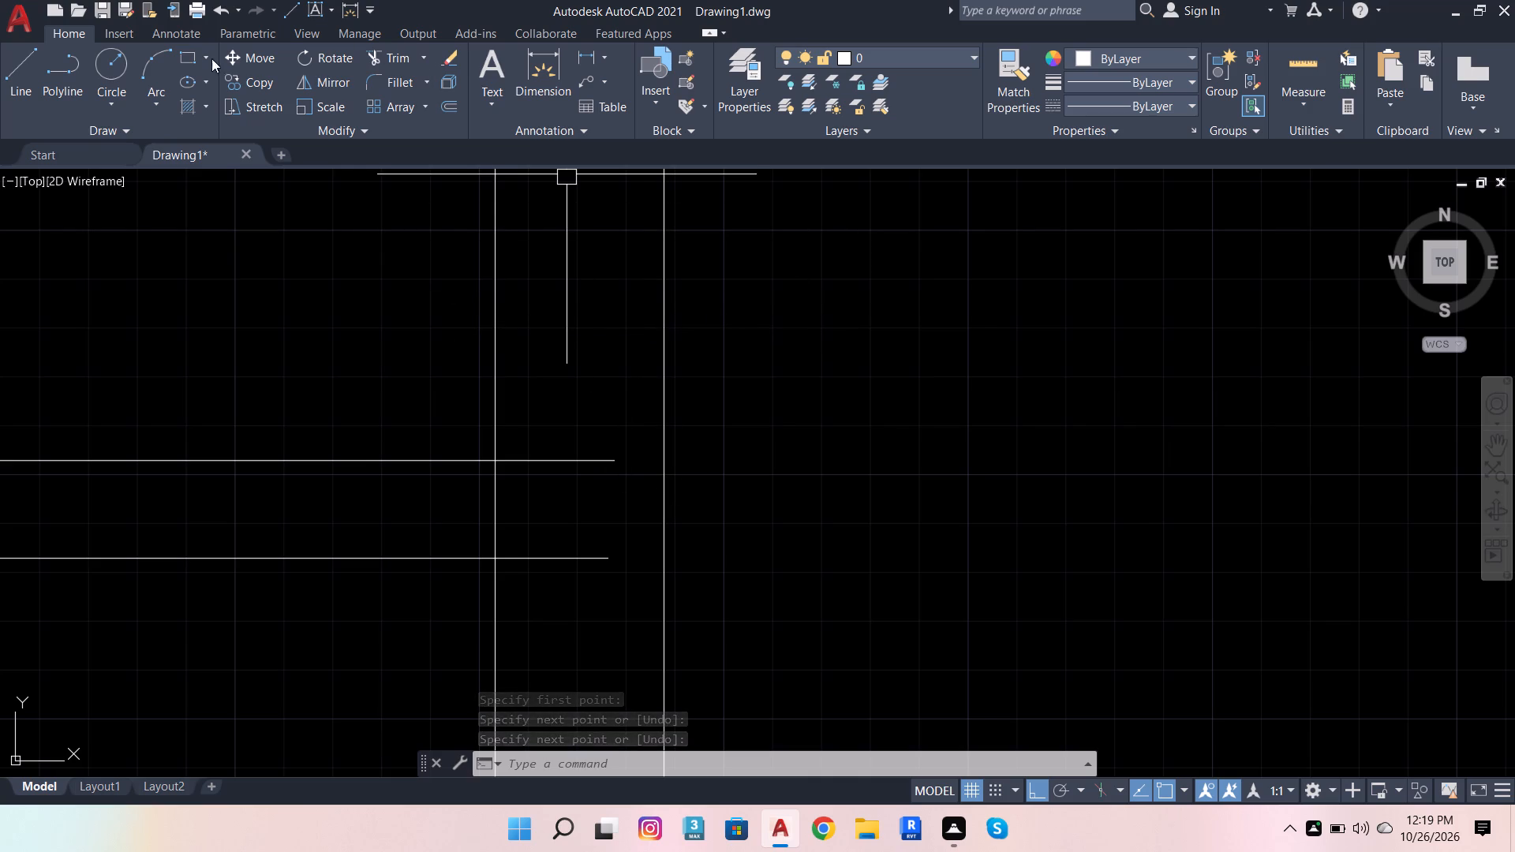
# Starting 1" outside the inset's far edge on the lowest guide line, draw a three-sided outline: up, 2" across, and down past the guide.
pyautogui.click(15, 65)
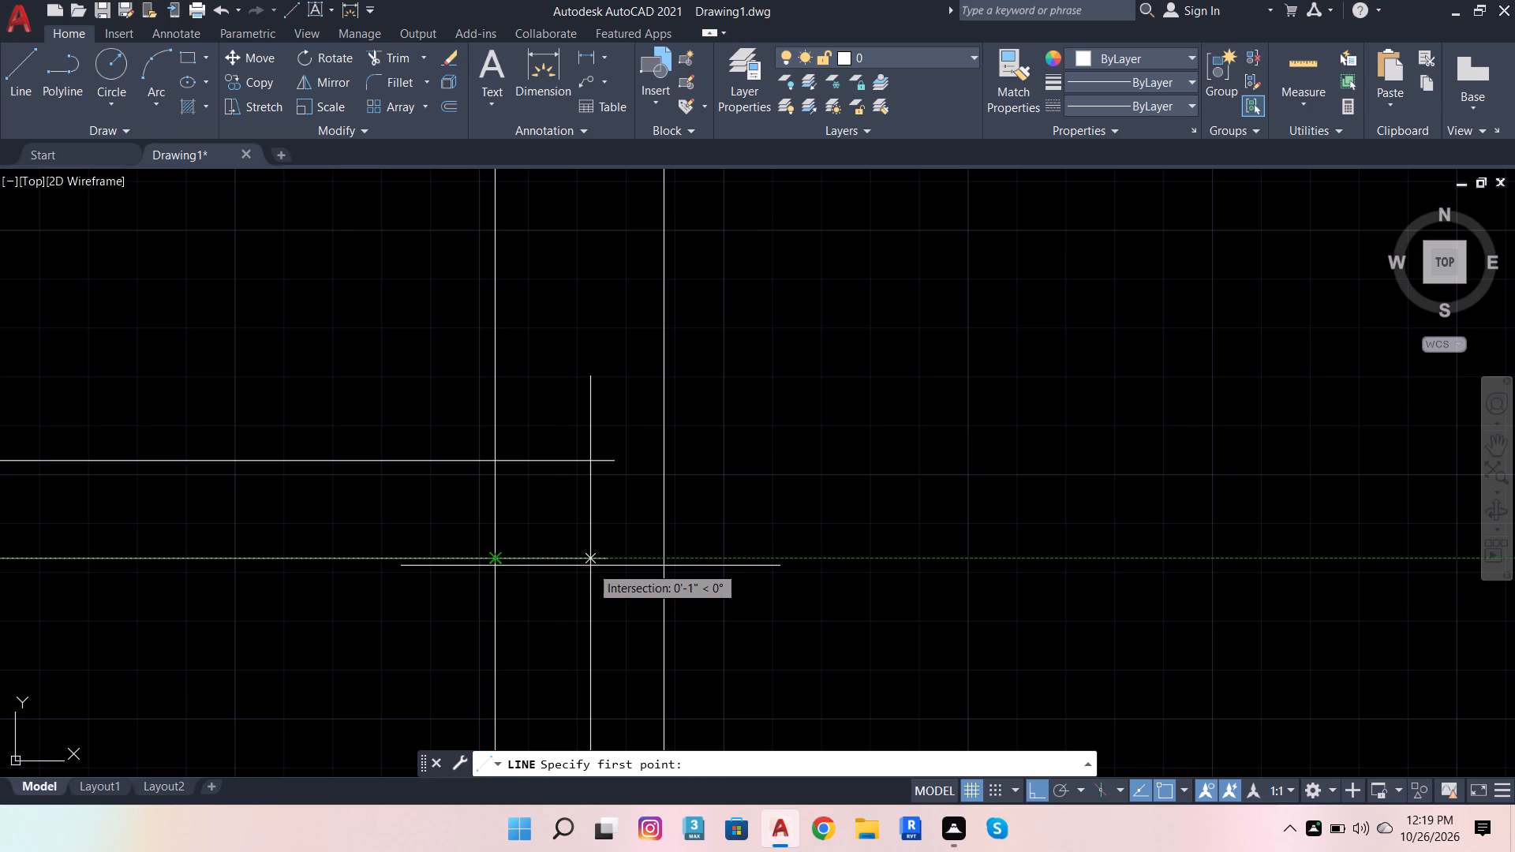
pyautogui.press('1')
pyautogui.press('Return')
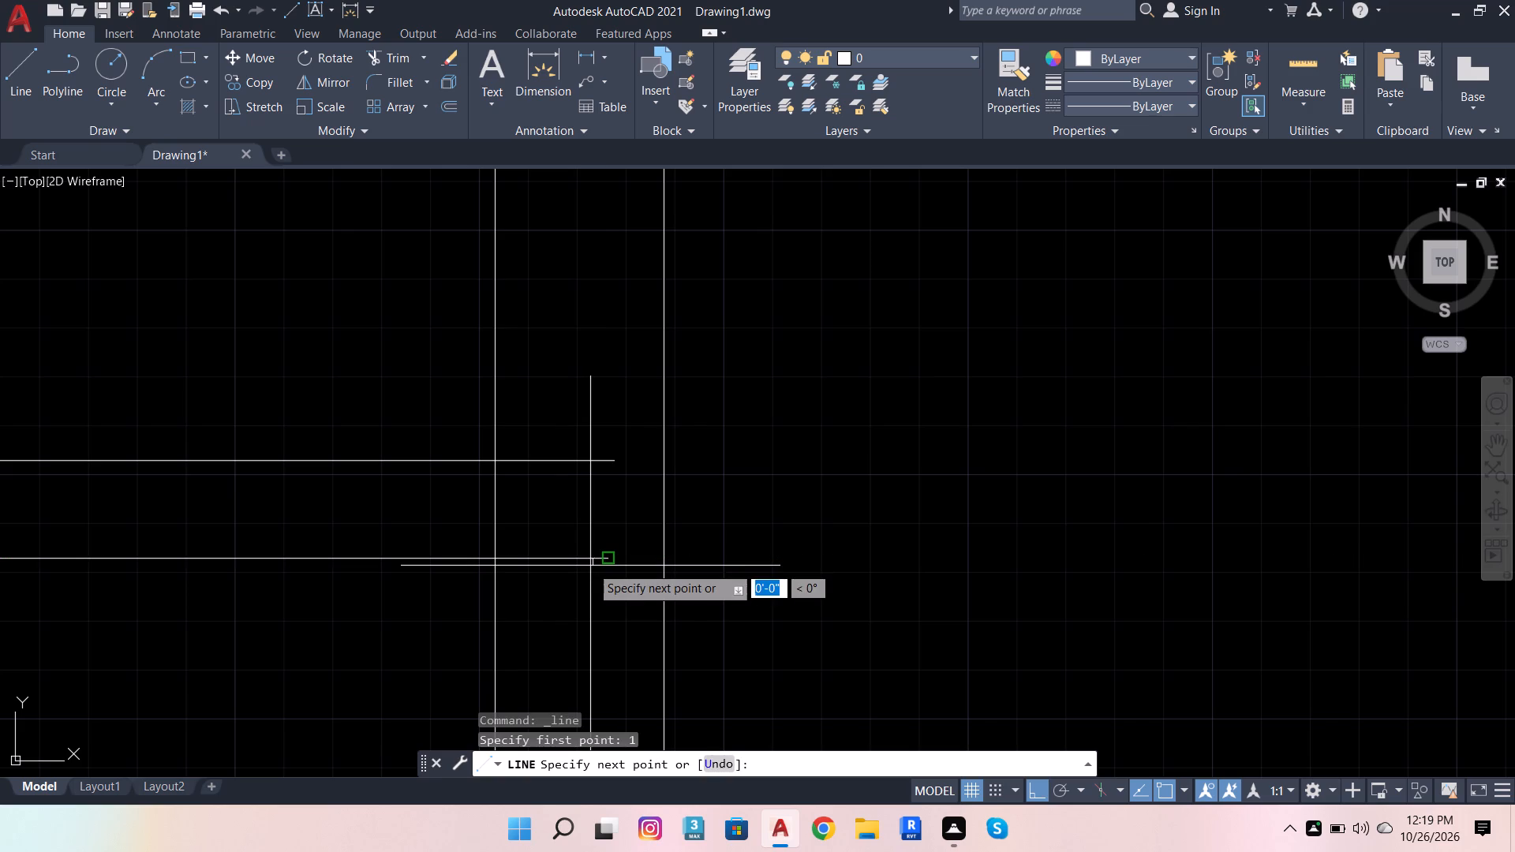
pyautogui.click(581, 403)
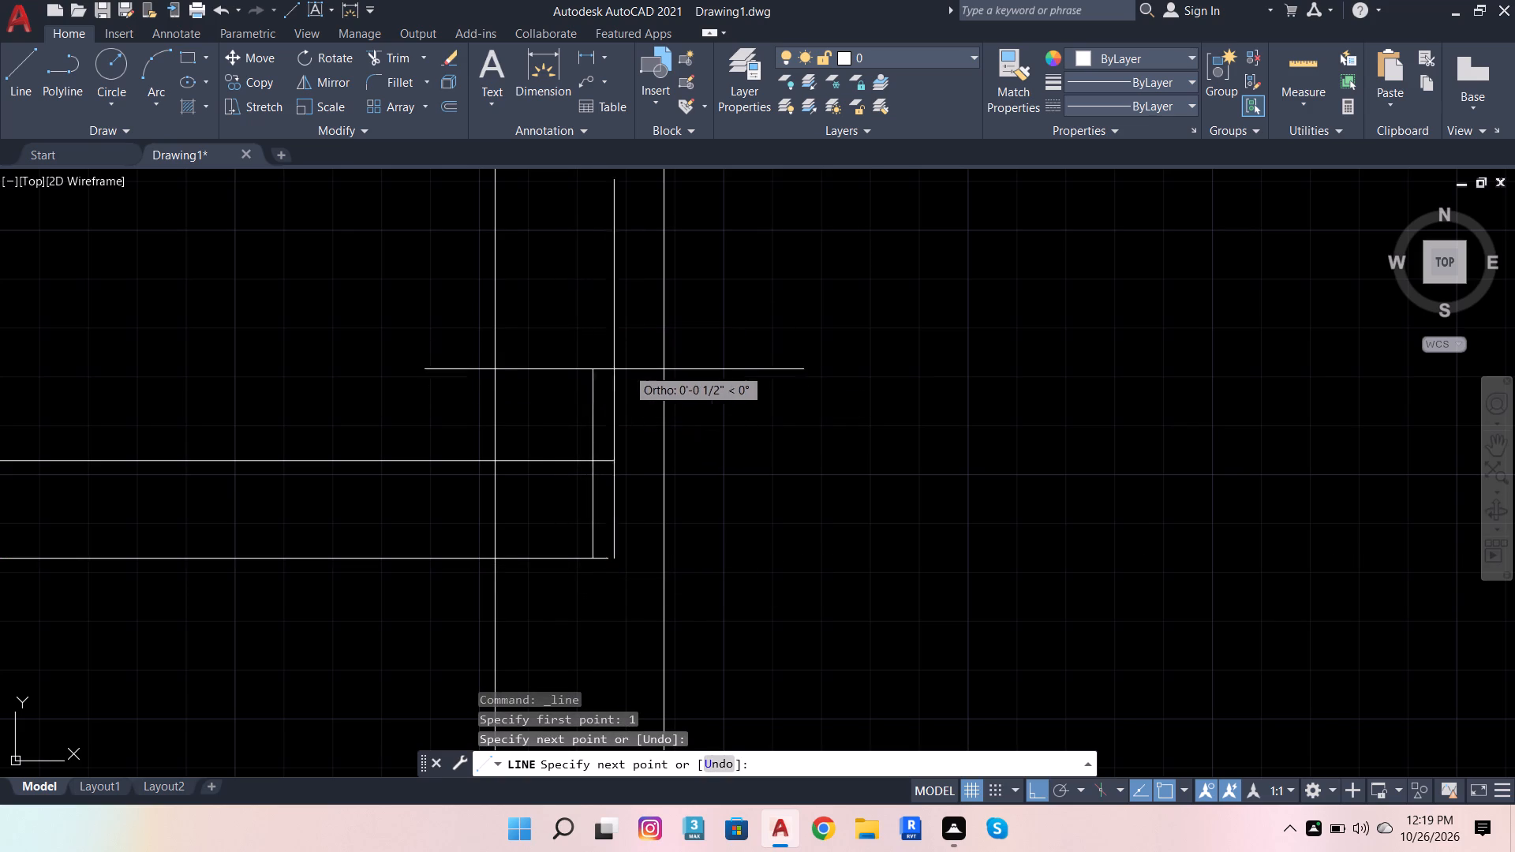
pyautogui.press('2')
pyautogui.press('Return')
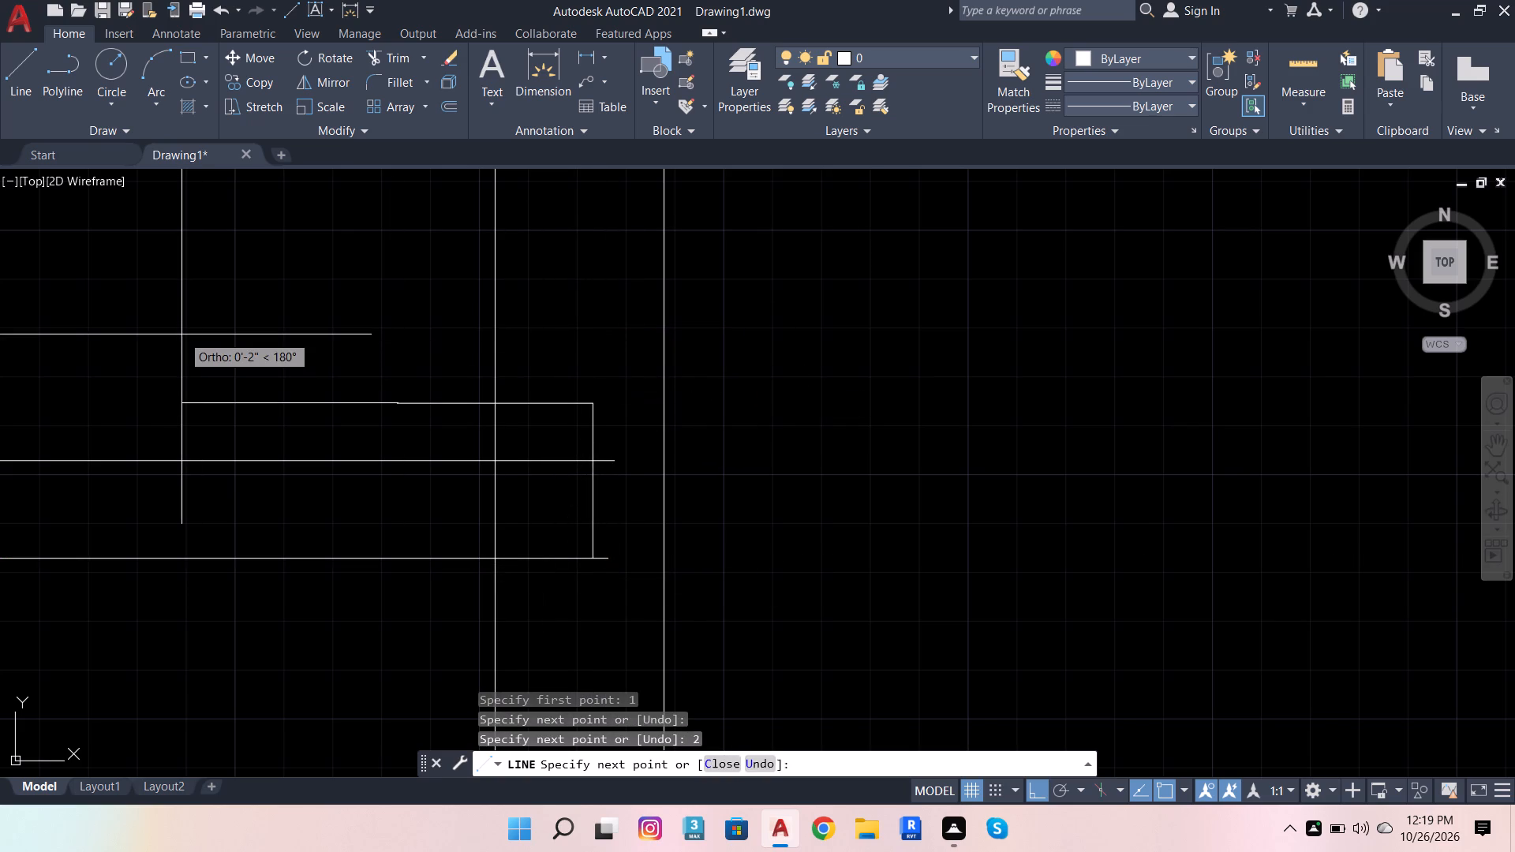
pyautogui.click(281, 592)
pyautogui.press('b')
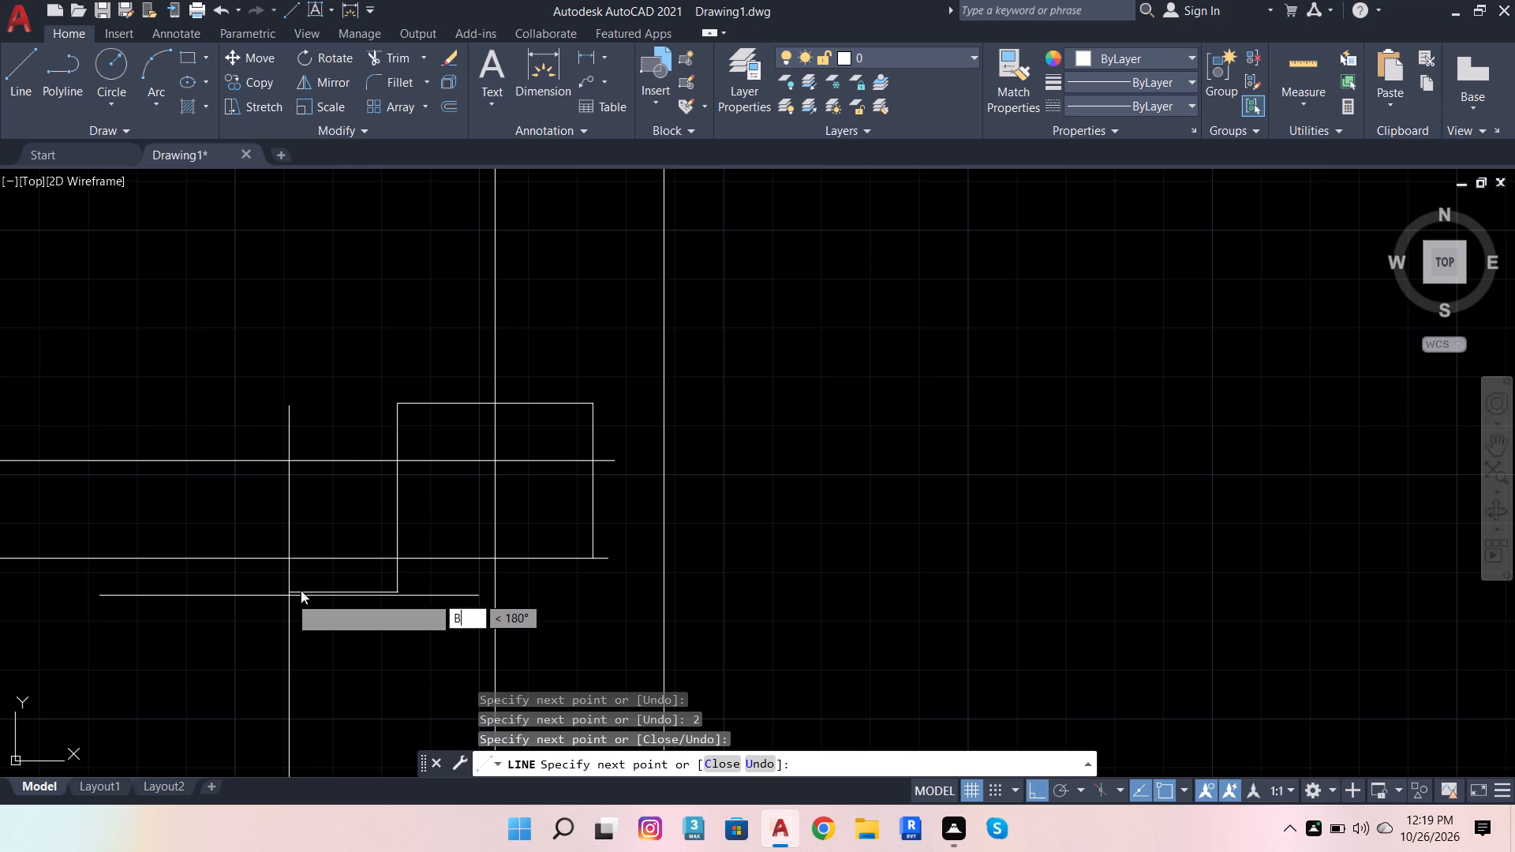
pyautogui.press('space')
pyautogui.press('Escape')
pyautogui.press('Escape')
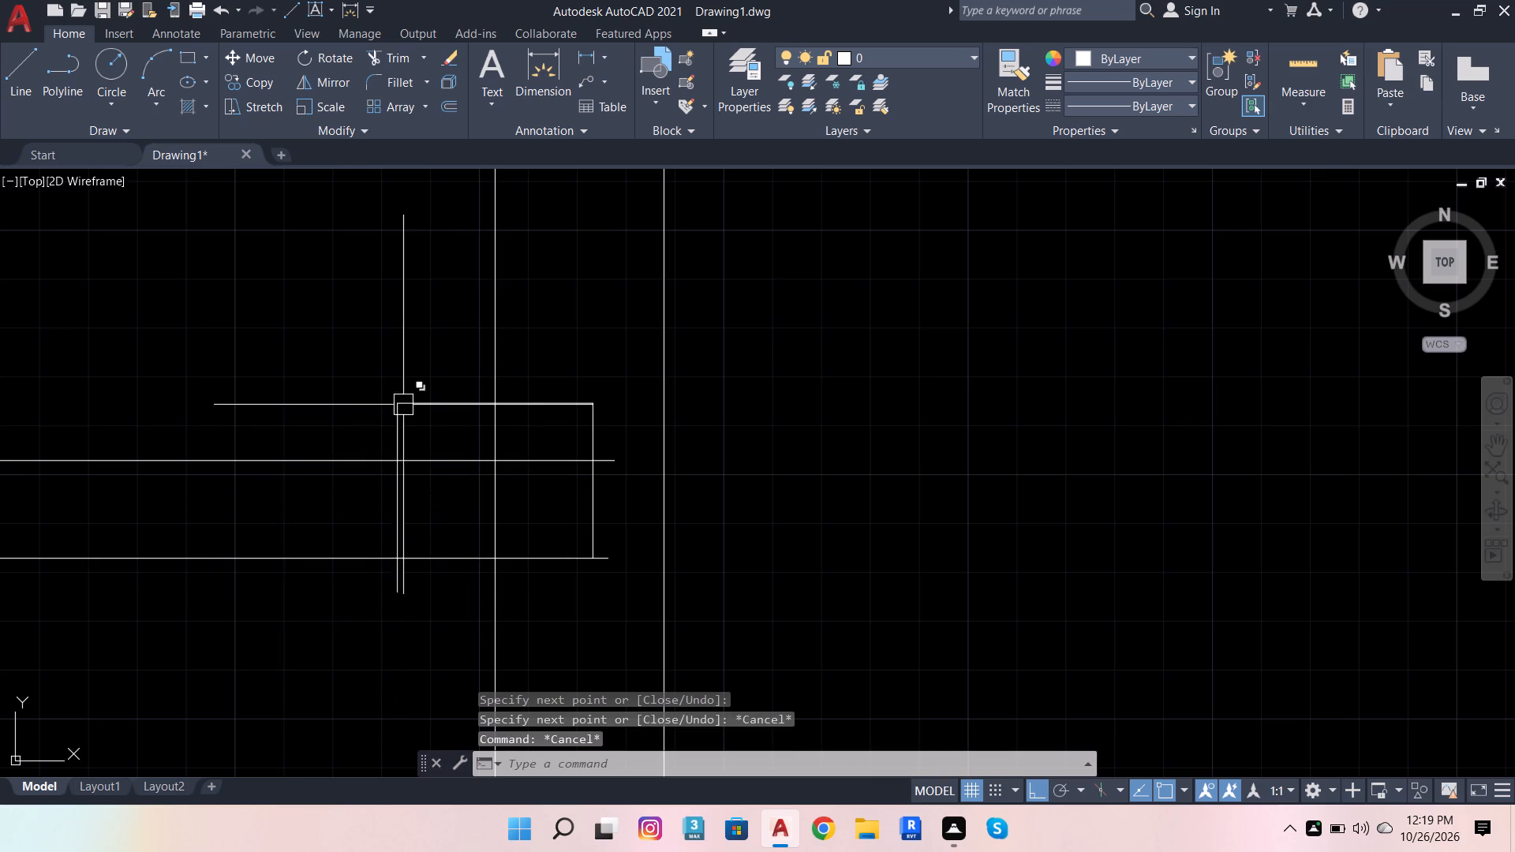
# Draw a vertical line from the small outline's inner top corner up past the upper pair of guide lines.
pyautogui.press('space')
pyautogui.click(394, 399)
pyautogui.scroll(-5, 427, 496)
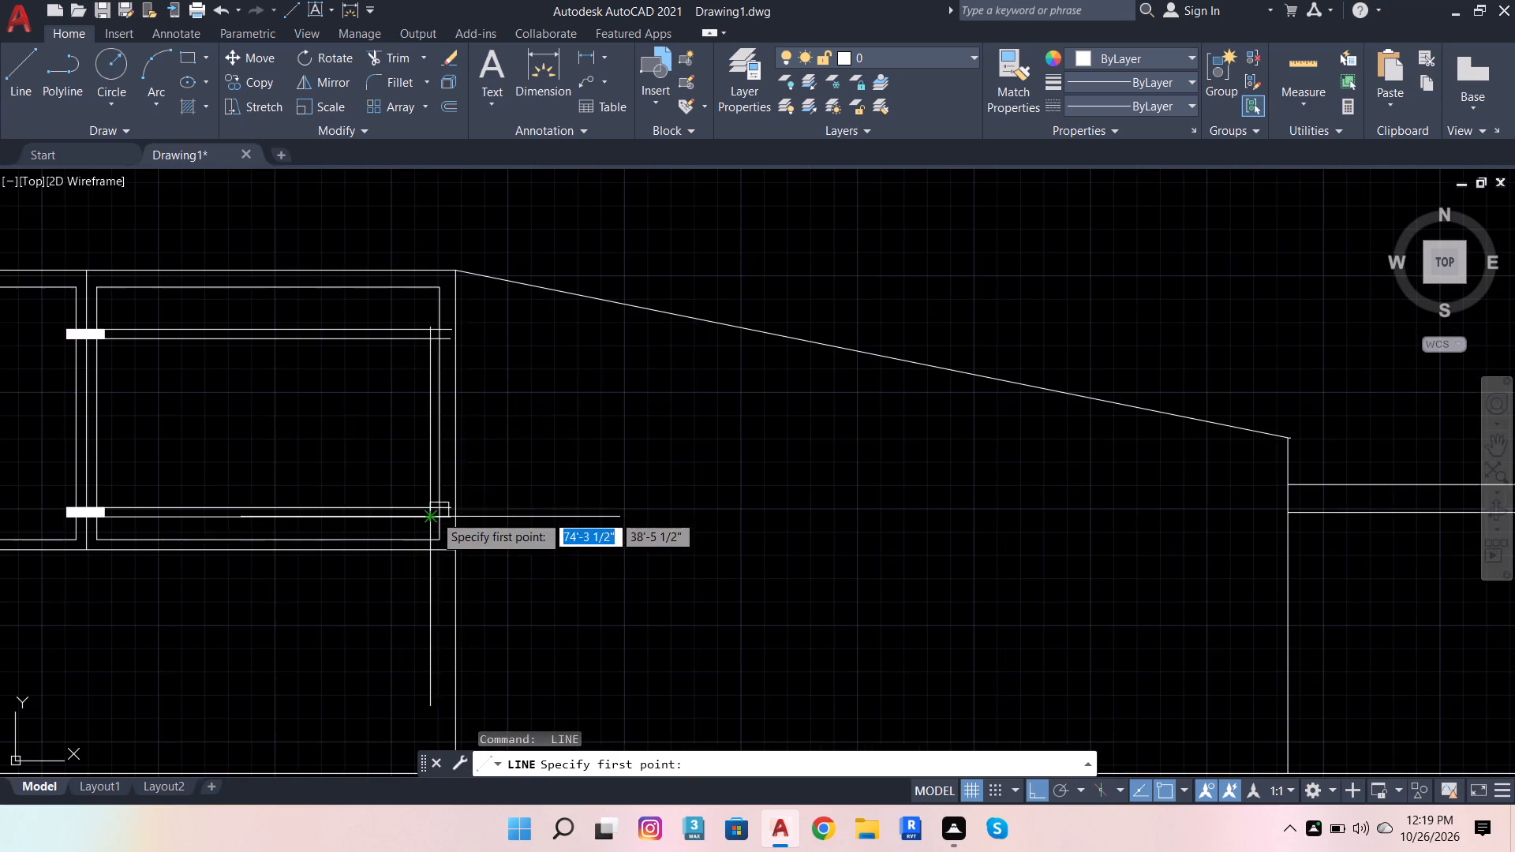
pyautogui.scroll(3, 434, 319)
pyautogui.scroll(-3, 490, 420)
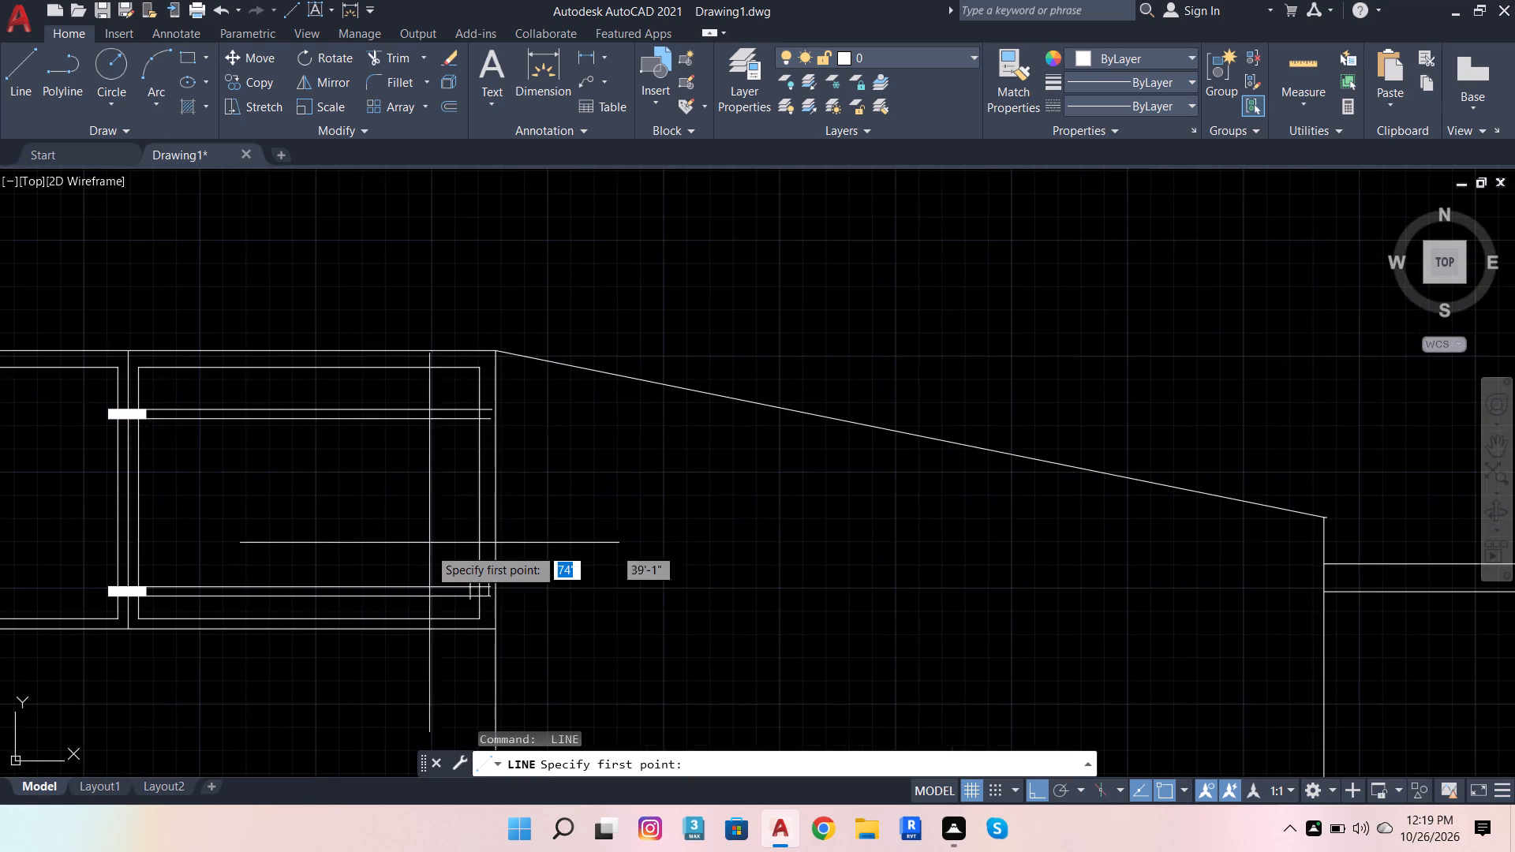
pyautogui.scroll(3, 463, 585)
pyautogui.click(481, 570)
pyautogui.click(473, 574)
pyautogui.scroll(-5, 522, 616)
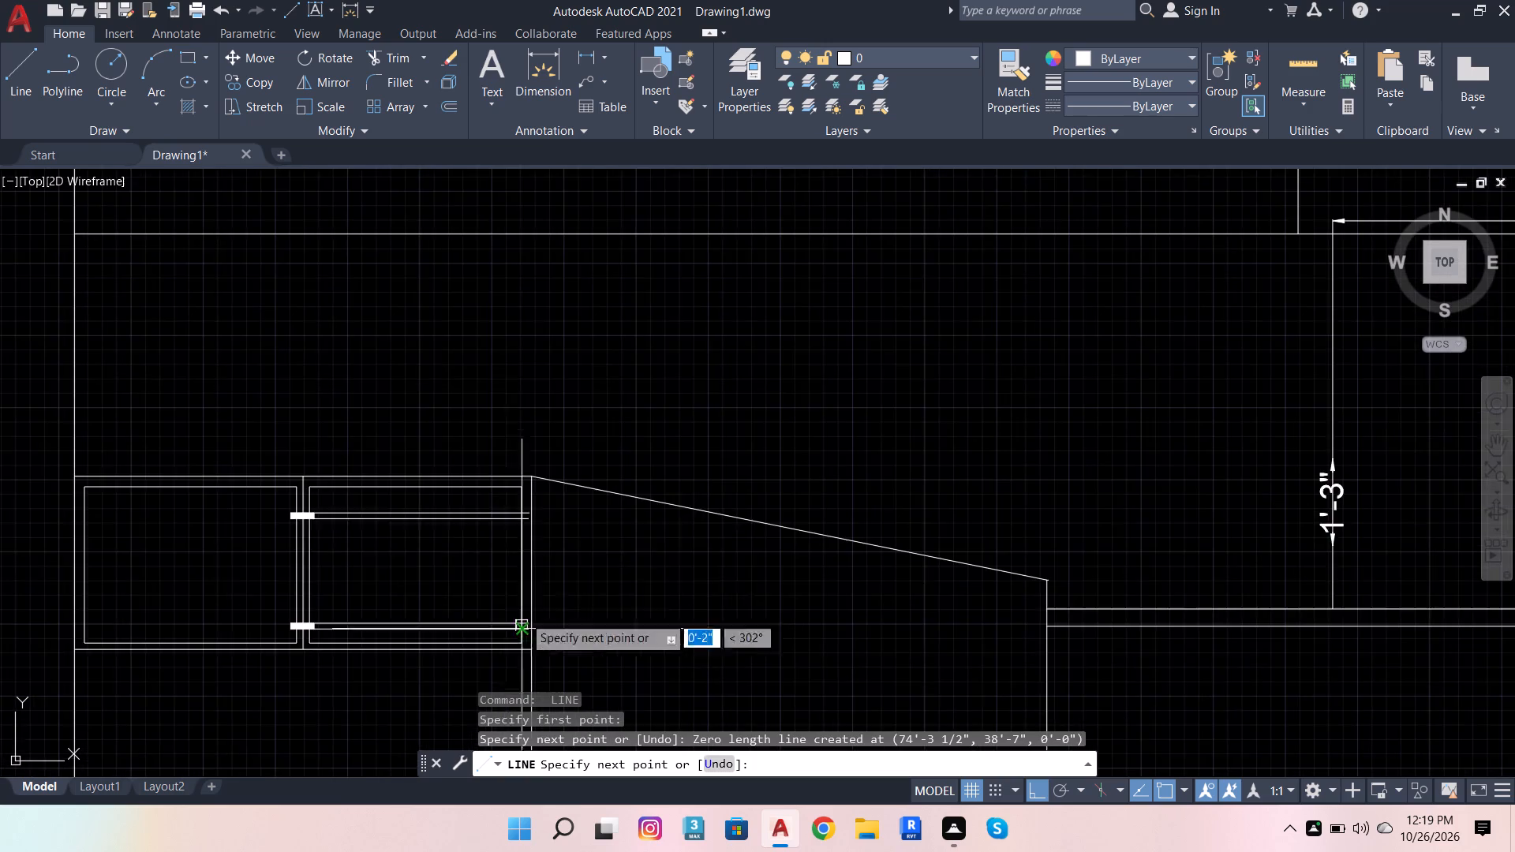
pyautogui.scroll(3, 488, 489)
pyautogui.click(577, 546)
pyautogui.press('space')
pyautogui.scroll(-2, 604, 499)
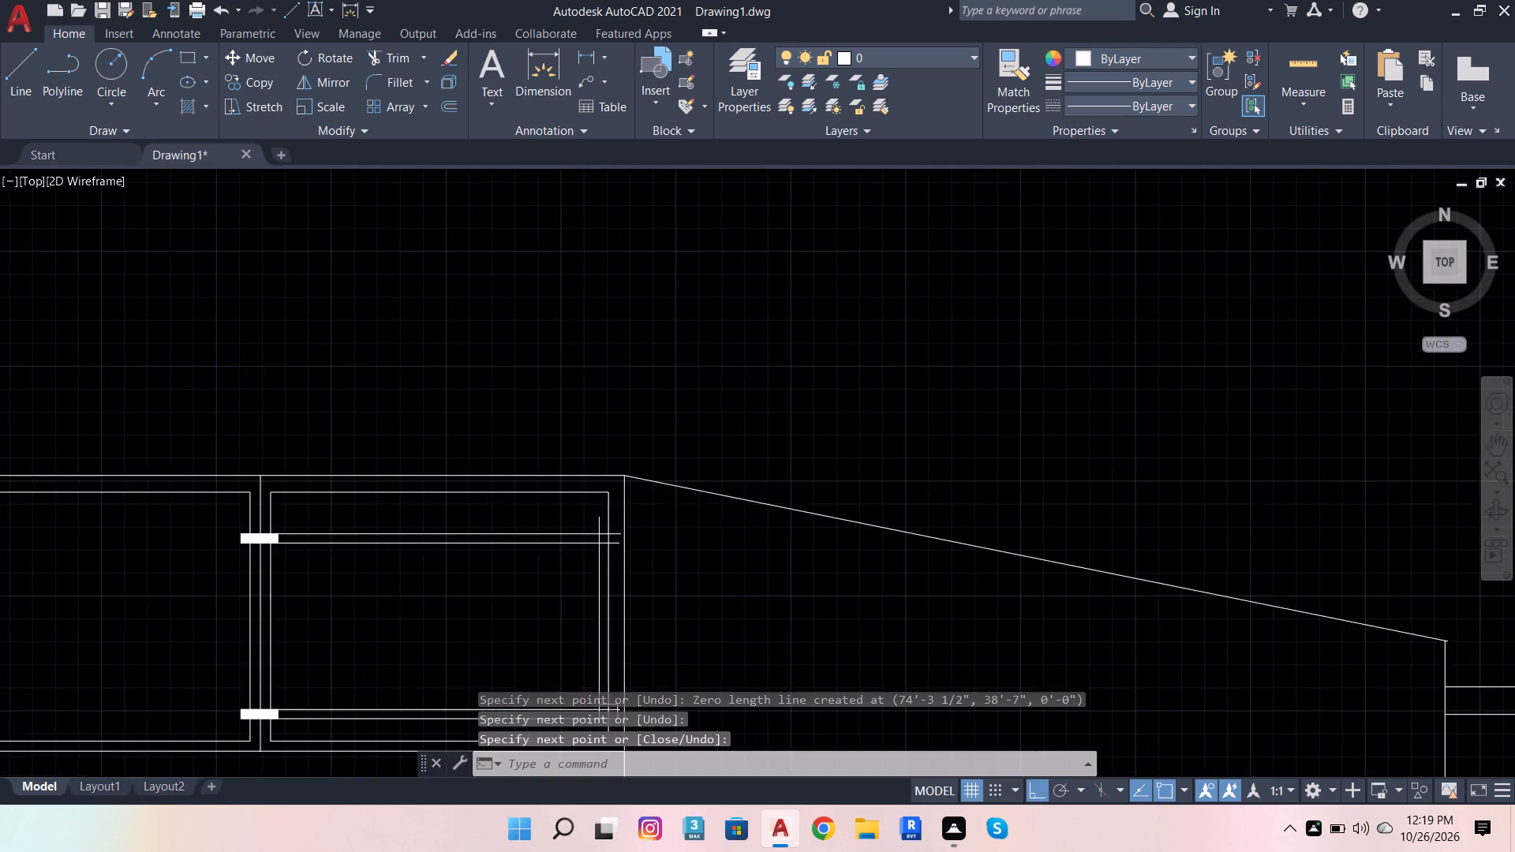
pyautogui.scroll(-1, 606, 500)
# Draw a vertical line about 1'-8" long from the small outline's outer top corner up past the upper guide lines.
pyautogui.scroll(3, 612, 611)
pyautogui.press('space')
pyautogui.click(586, 656)
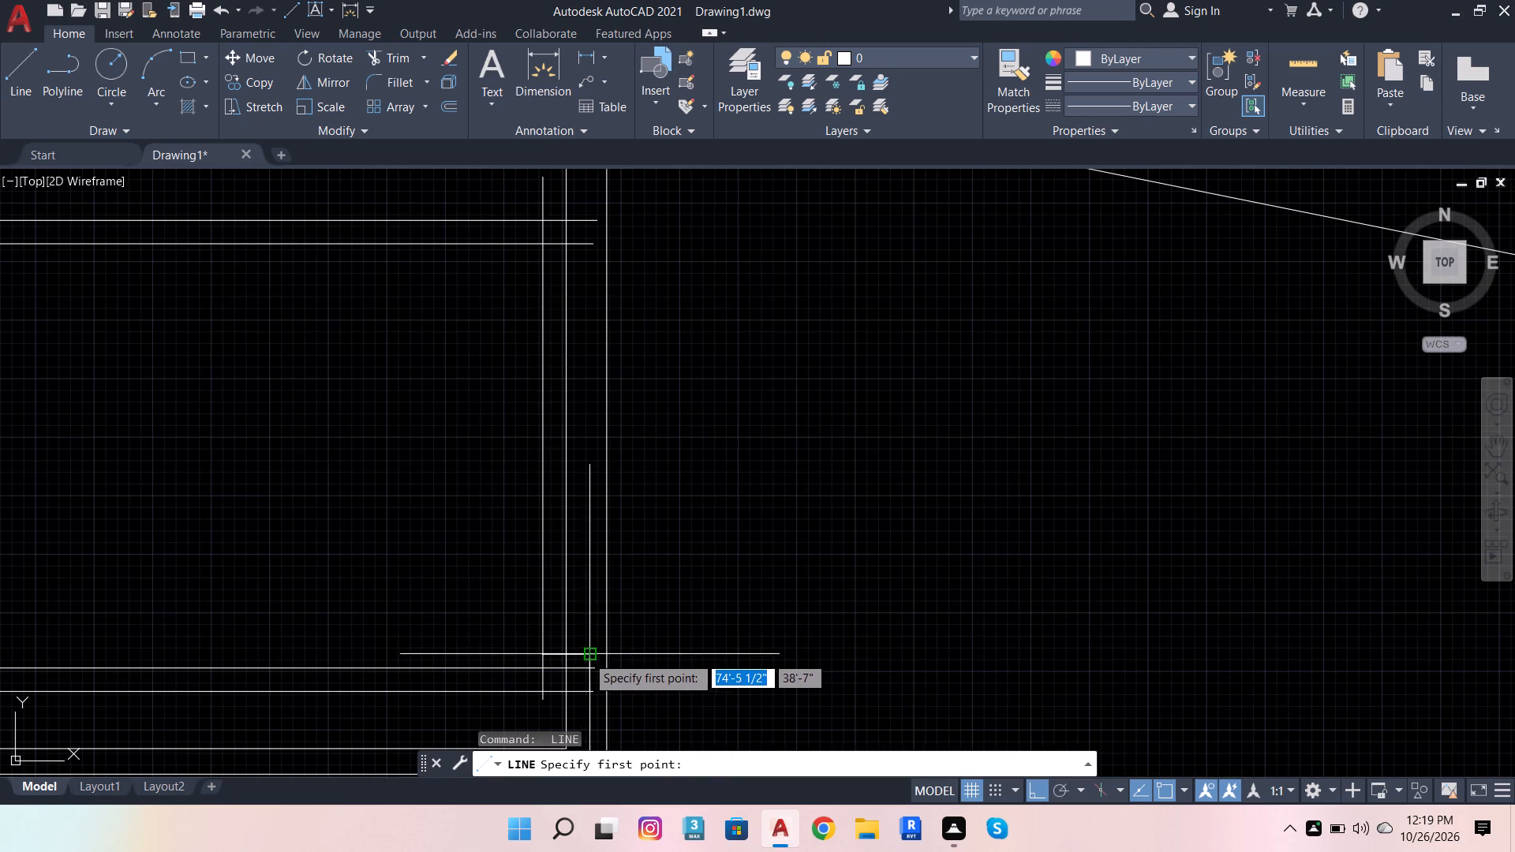
pyautogui.scroll(-3, 593, 661)
pyautogui.scroll(5, 576, 536)
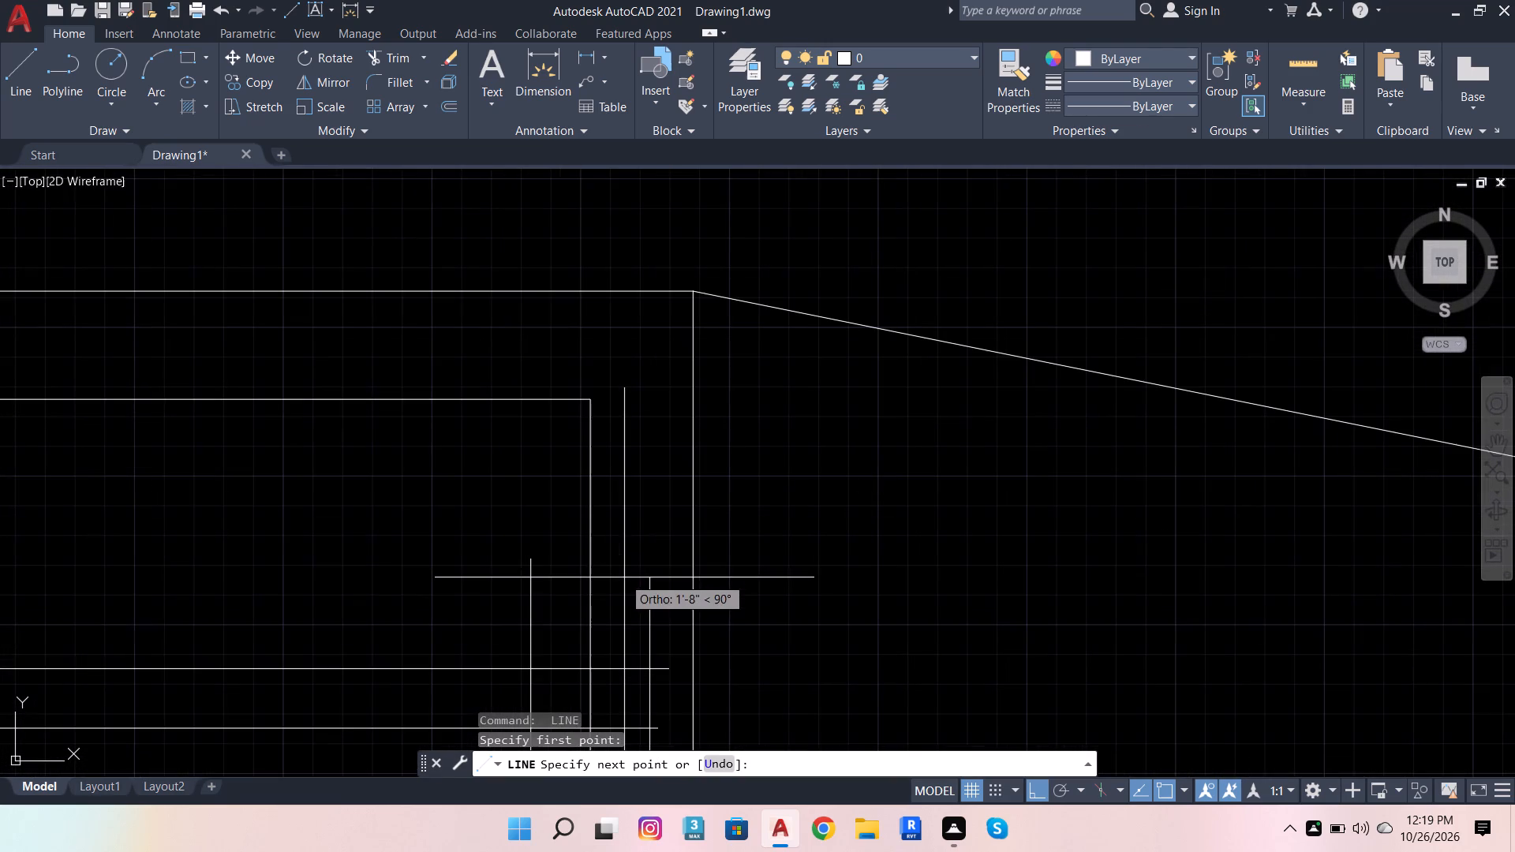
pyautogui.click(624, 577)
pyautogui.press('space')
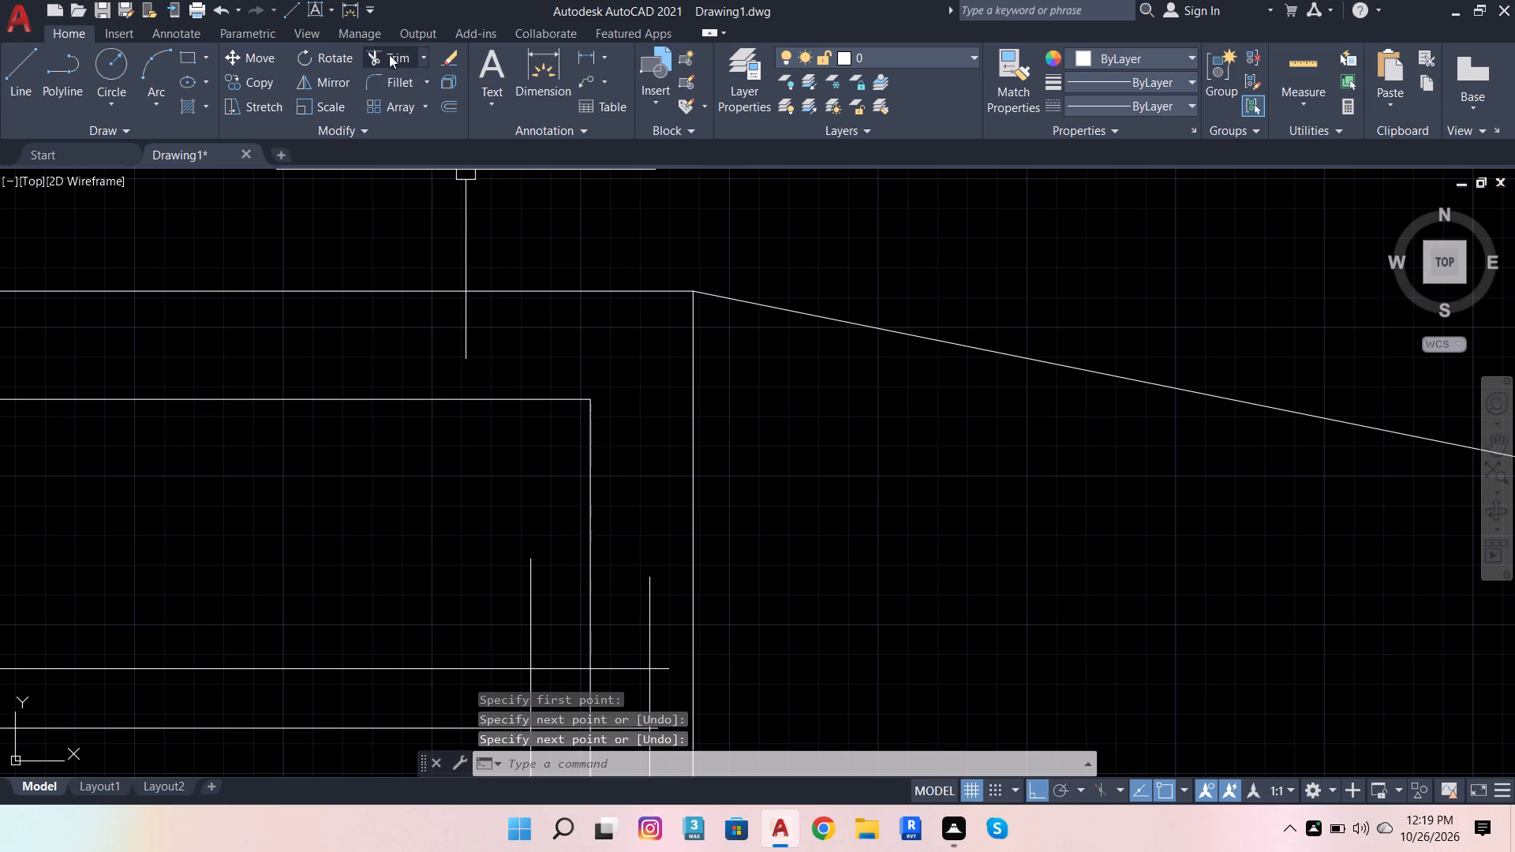
# Trim the overshooting line ends around the upper guide pair, and the inset edge's segment between the two guides.
pyautogui.click(388, 59)
pyautogui.scroll(-2, 593, 444)
pyautogui.scroll(4, 614, 504)
pyautogui.click(603, 544)
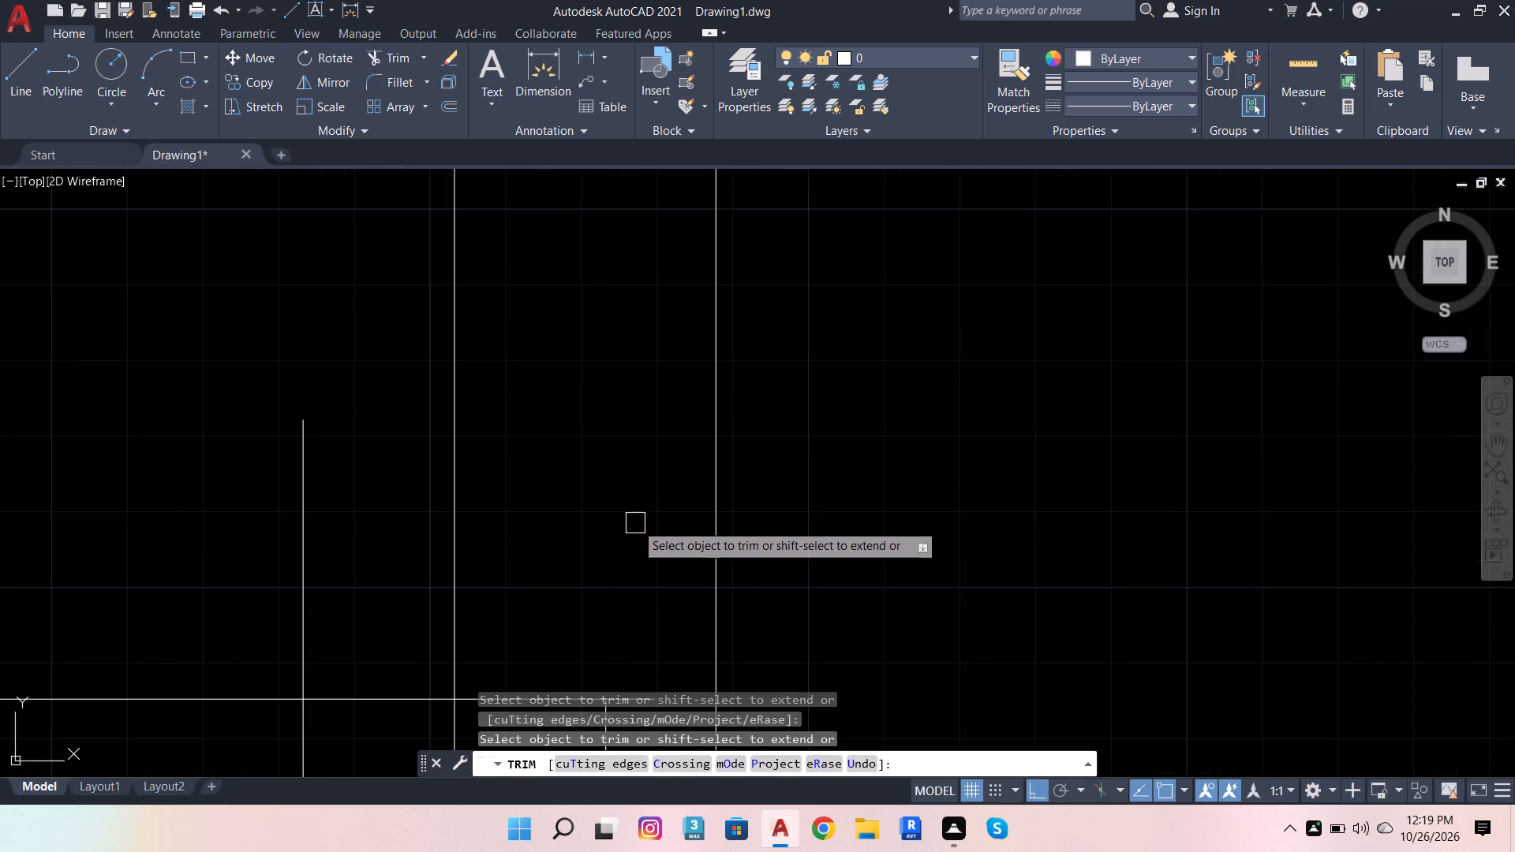
pyautogui.scroll(-3, 643, 518)
pyautogui.scroll(3, 635, 577)
pyautogui.click(660, 530)
pyautogui.click(660, 495)
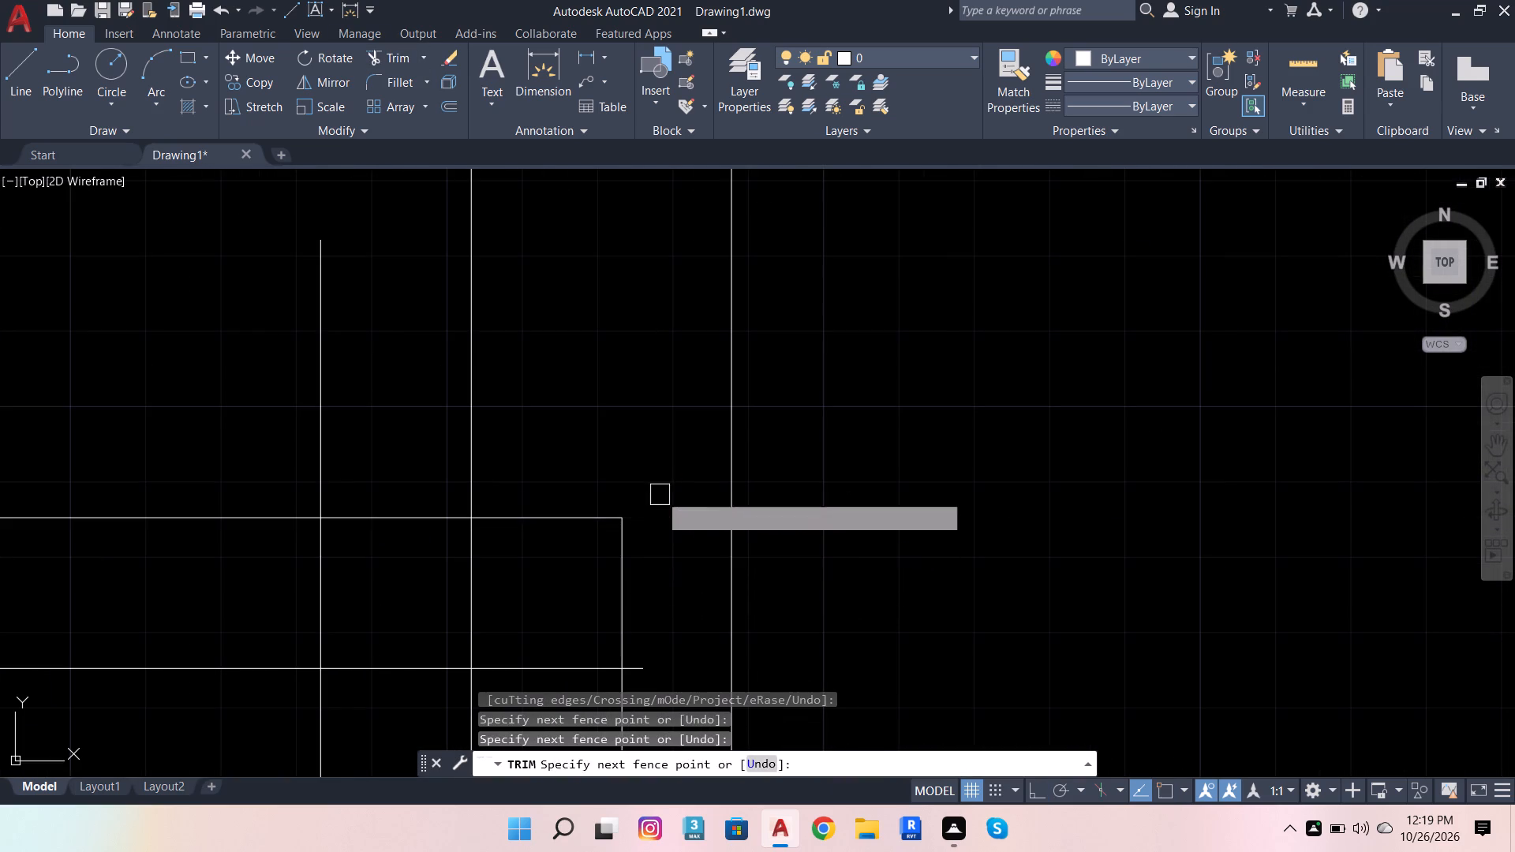
pyautogui.scroll(-2, 656, 537)
pyautogui.scroll(2, 656, 583)
pyautogui.click(643, 592)
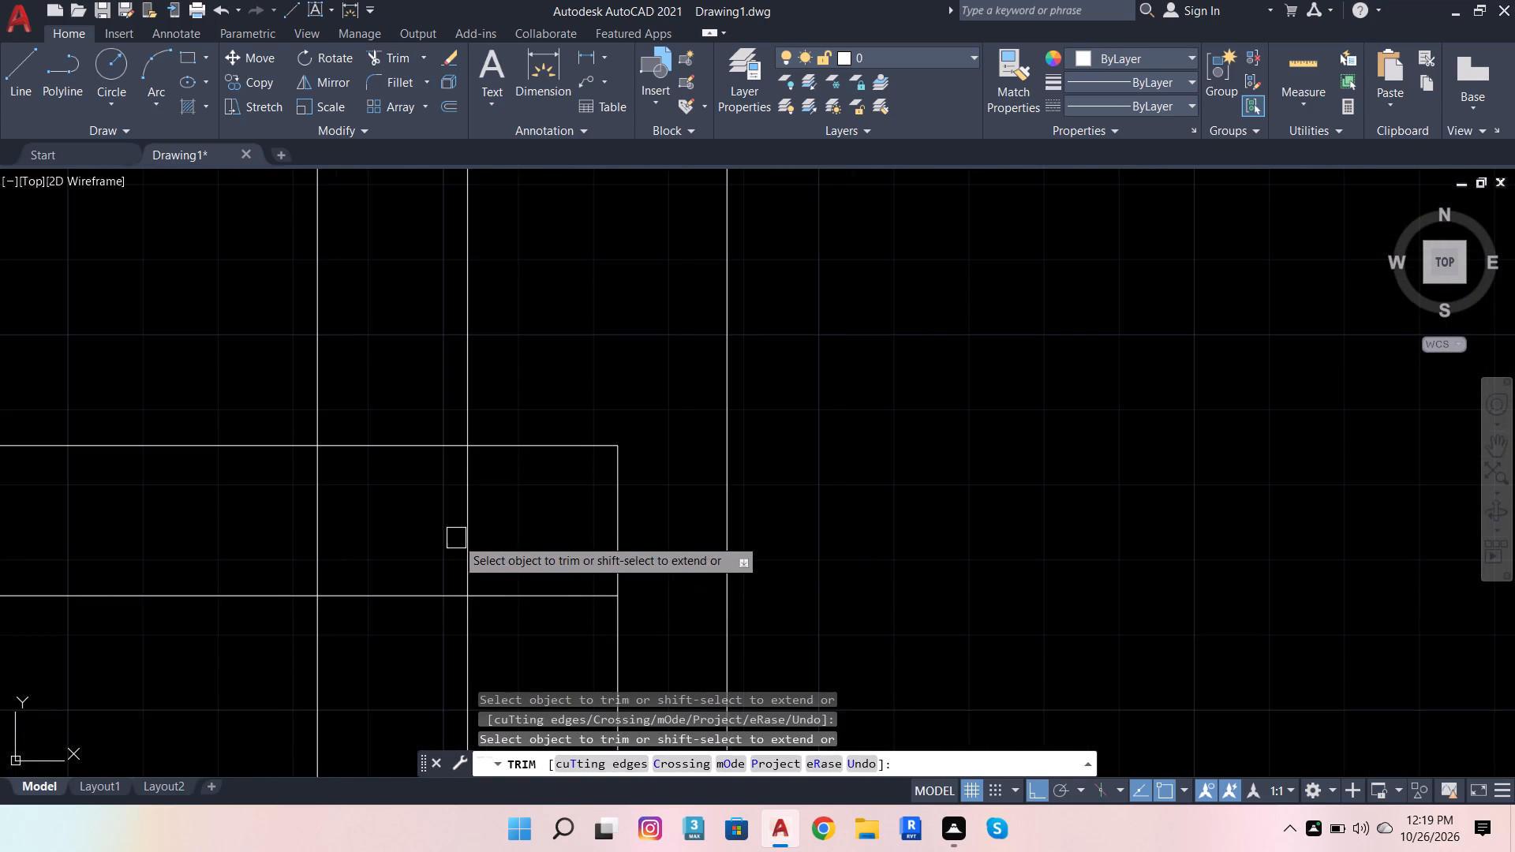
pyautogui.click(466, 535)
pyautogui.scroll(-3, 519, 532)
pyautogui.click(475, 473)
pyautogui.scroll(-2, 479, 465)
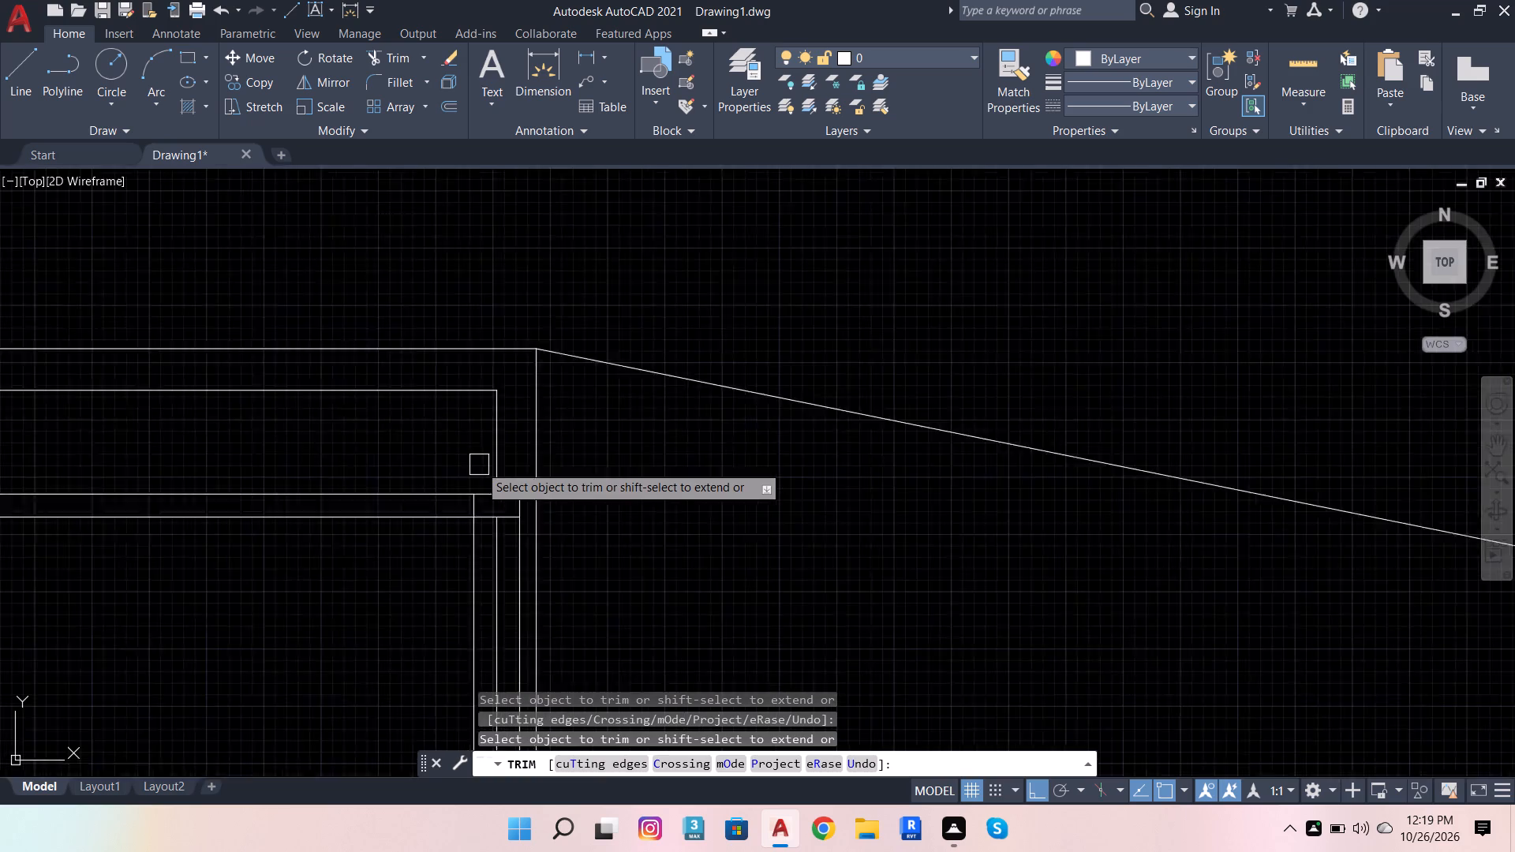
# Trim away both pairs of horizontal guide lines between the filled connectors and the new vertical lines.
pyautogui.scroll(-3, 442, 467)
pyautogui.click(438, 469)
pyautogui.scroll(2, 438, 469)
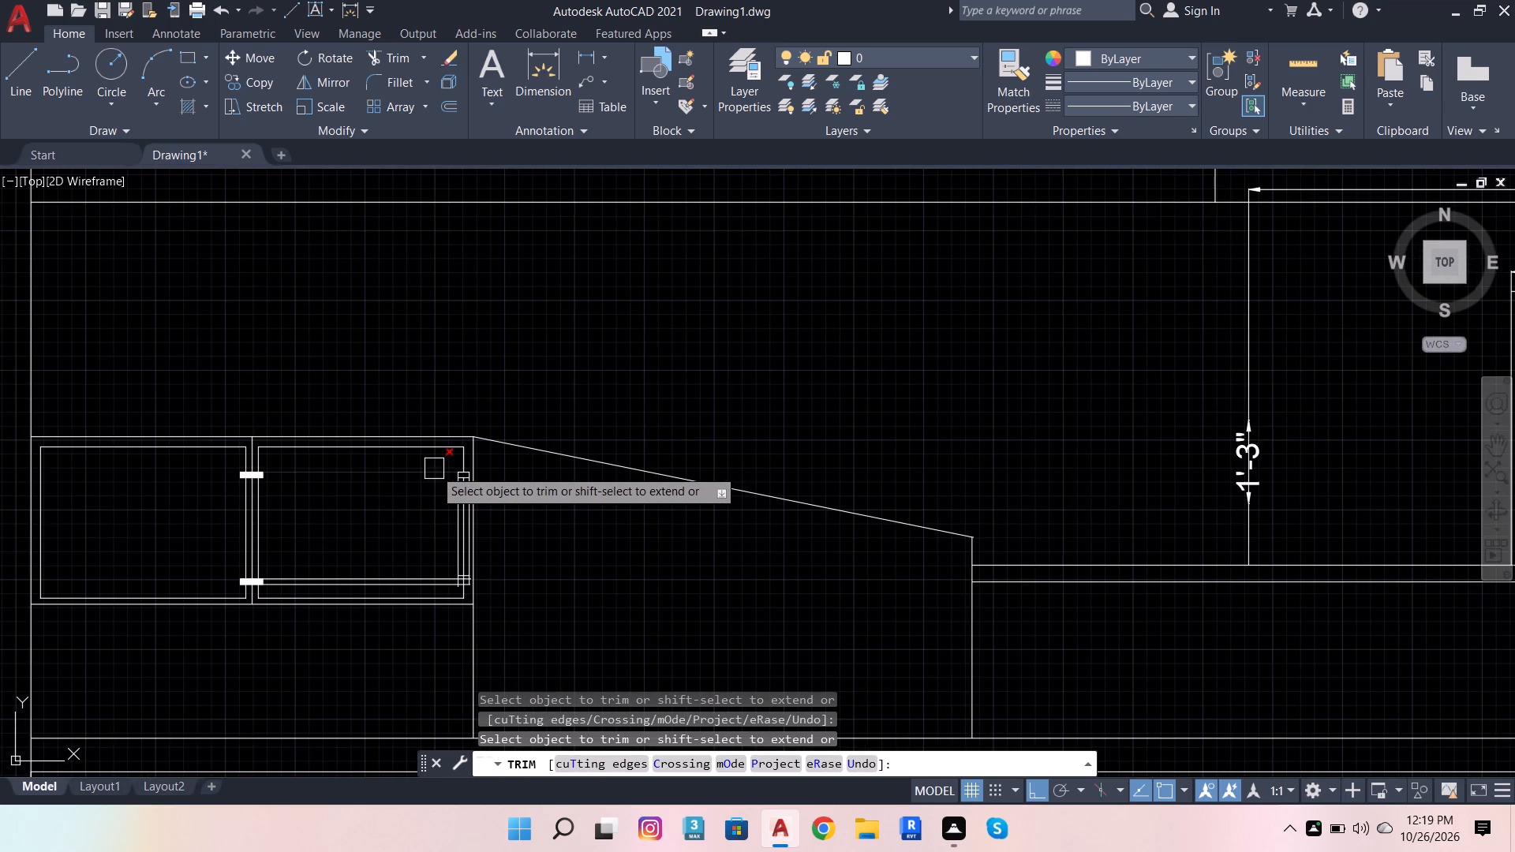
pyautogui.click(434, 467)
pyautogui.scroll(-2, 437, 539)
pyautogui.scroll(4, 440, 550)
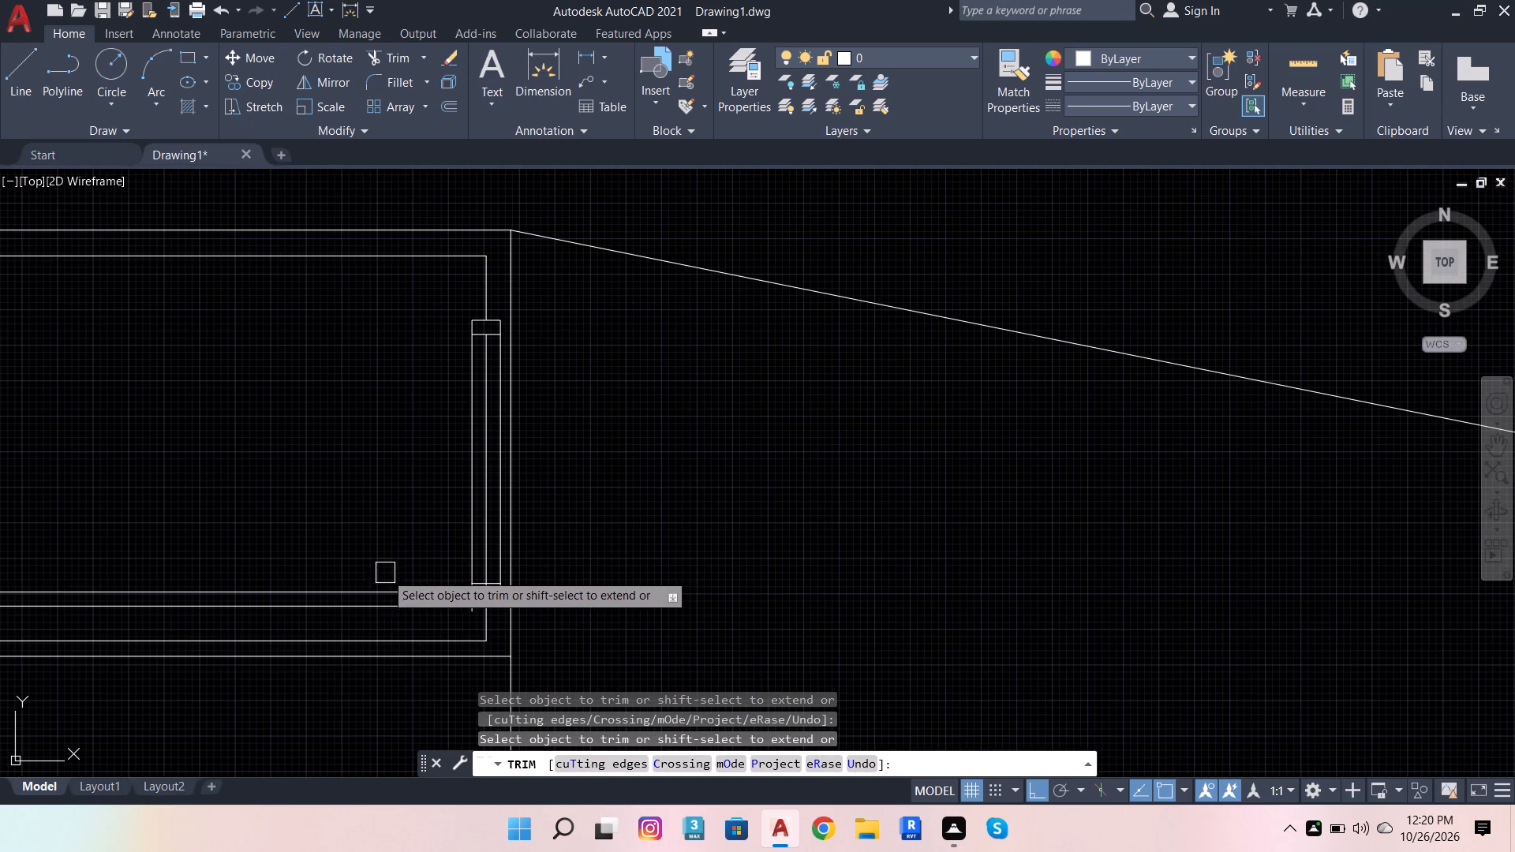
pyautogui.scroll(-2, 413, 573)
pyautogui.click(411, 573)
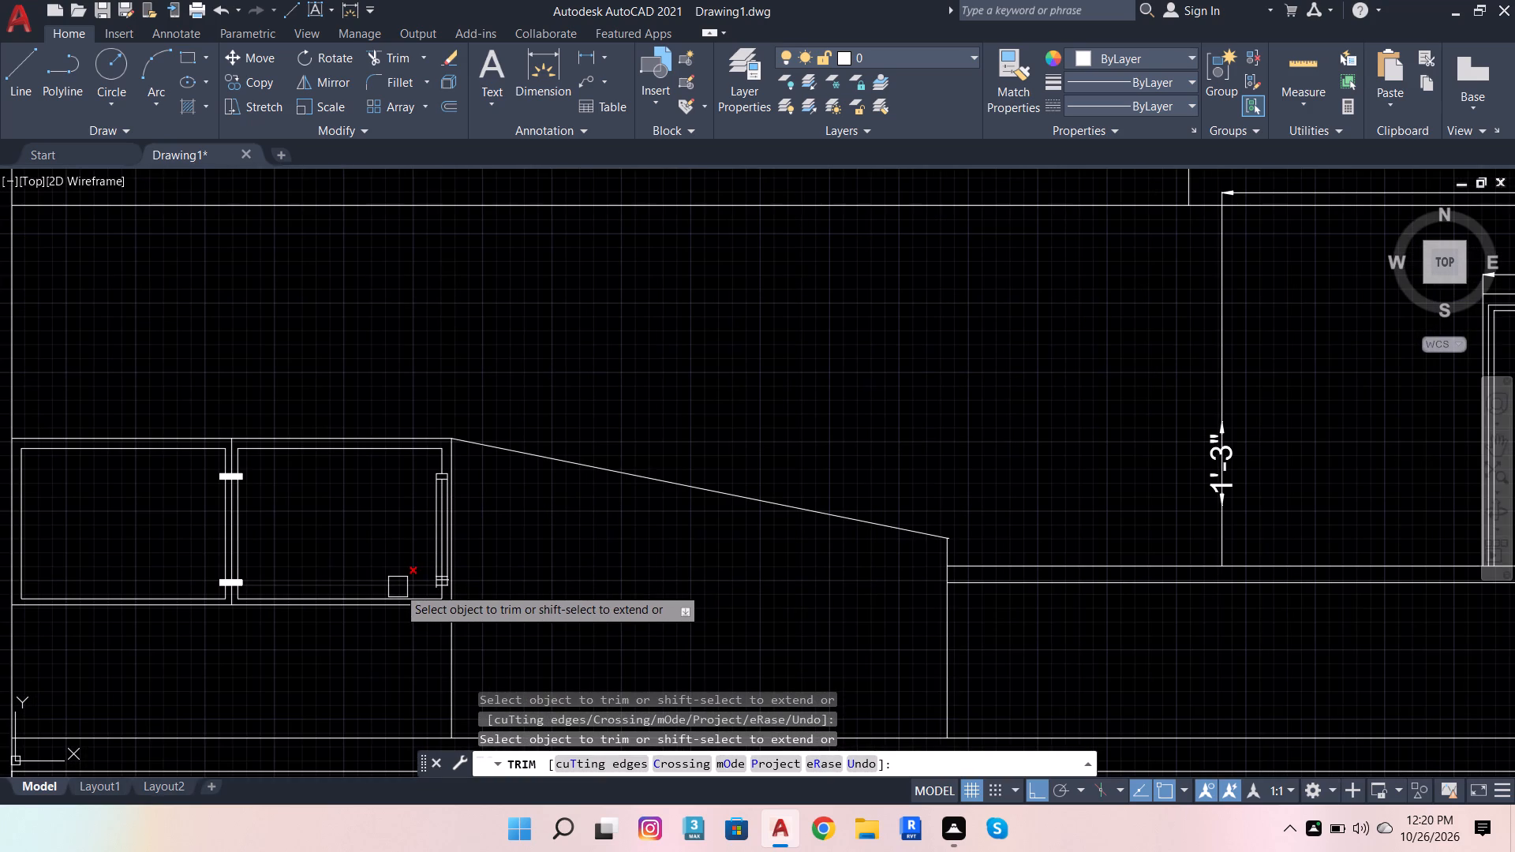
pyautogui.click(398, 587)
# Trim the vertical line overshooting below the lower small rectangle and the inset edge's segment inside its lower half.
pyautogui.scroll(3, 448, 592)
pyautogui.click(387, 585)
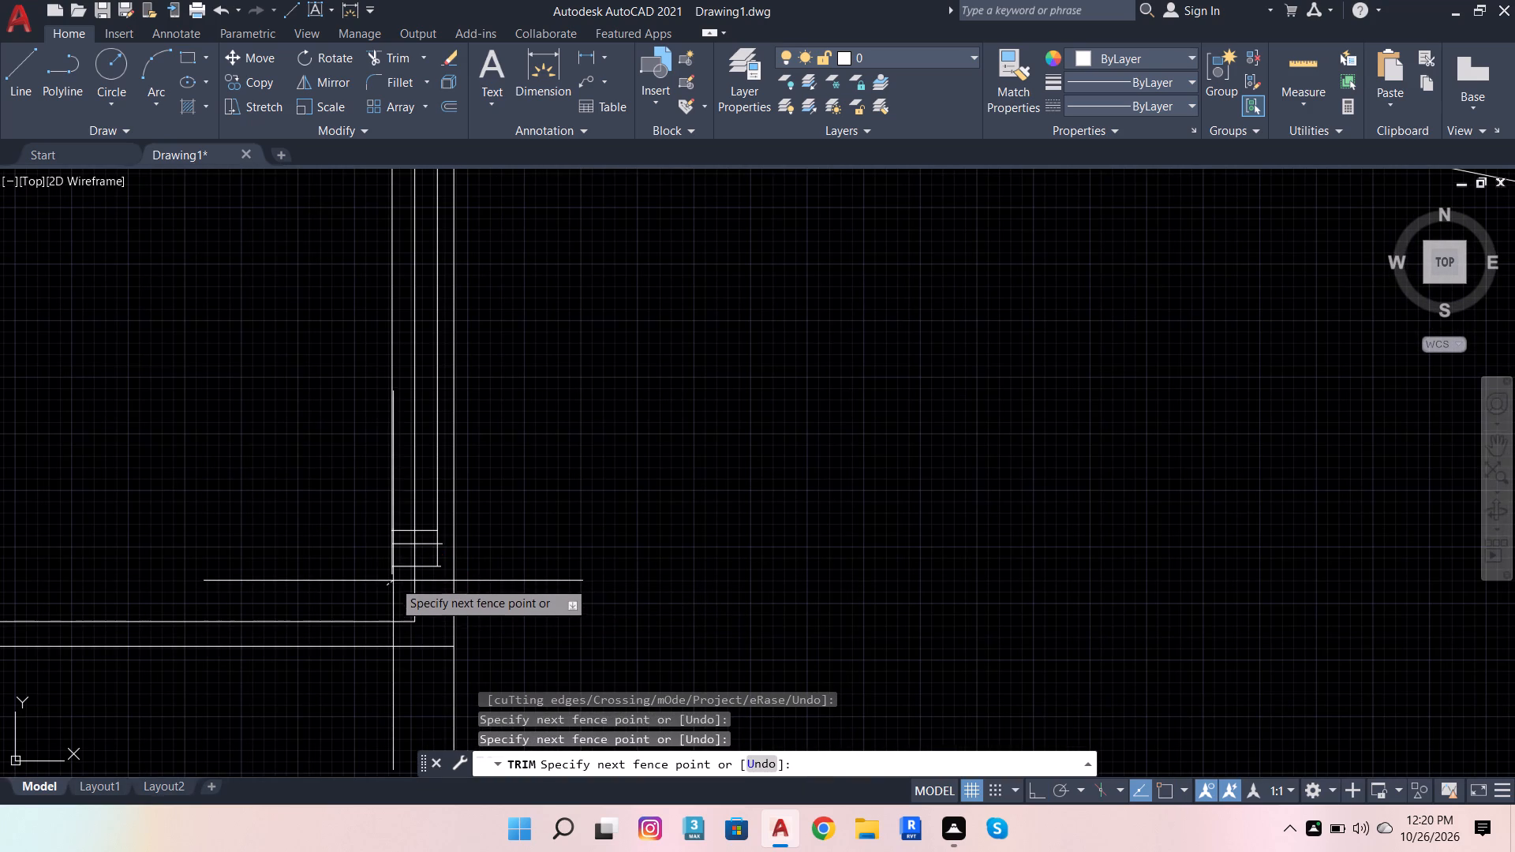
pyautogui.click(390, 573)
pyautogui.scroll(4, 393, 577)
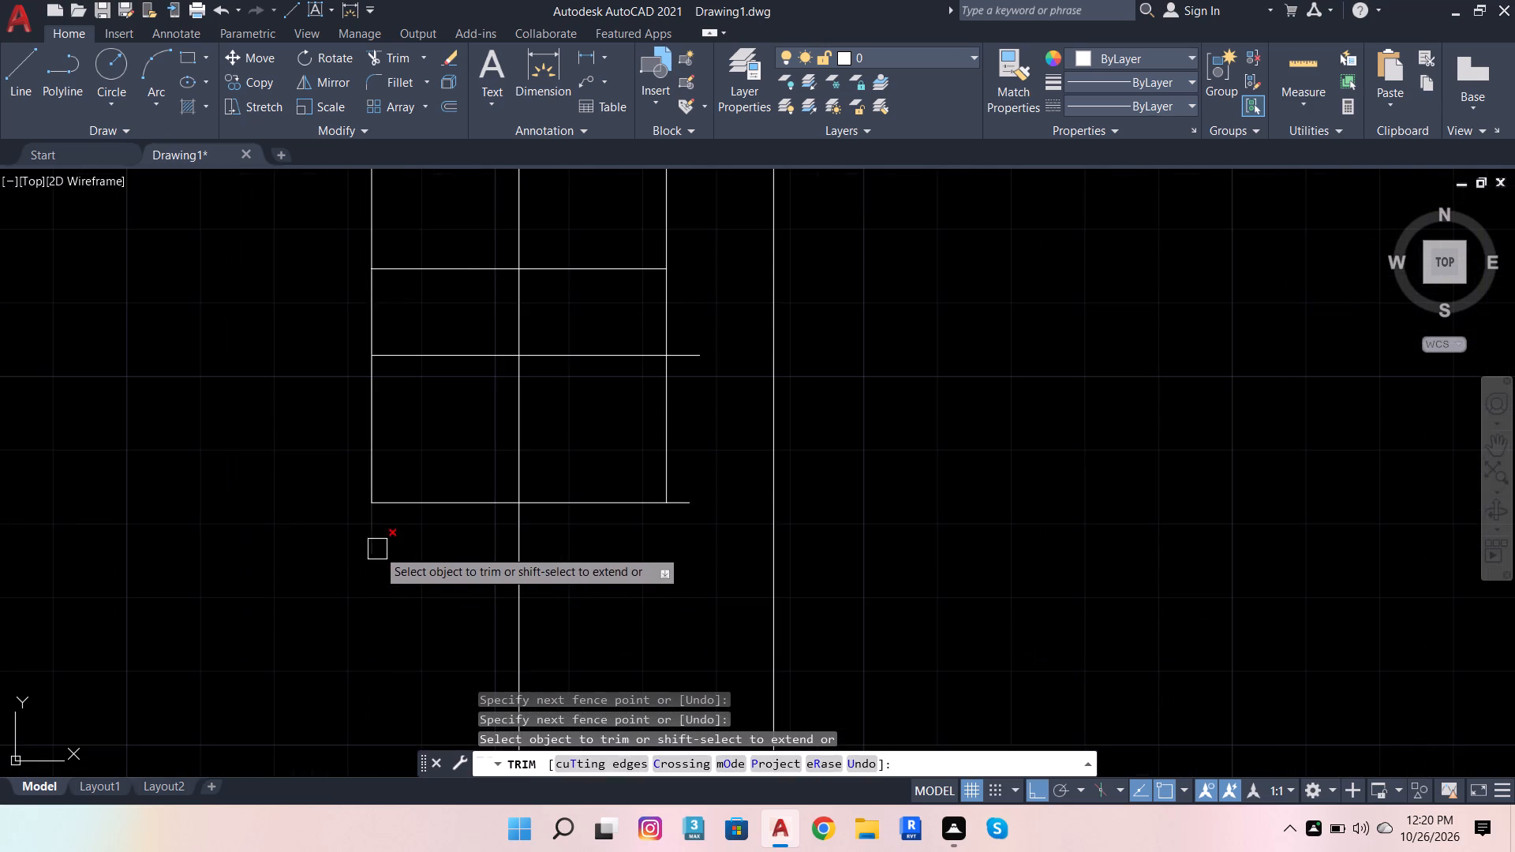
pyautogui.moveTo(374, 547); pyautogui.dragTo(384, 562)
pyautogui.scroll(-3, 410, 596)
pyautogui.click(398, 457)
pyautogui.scroll(2, 432, 558)
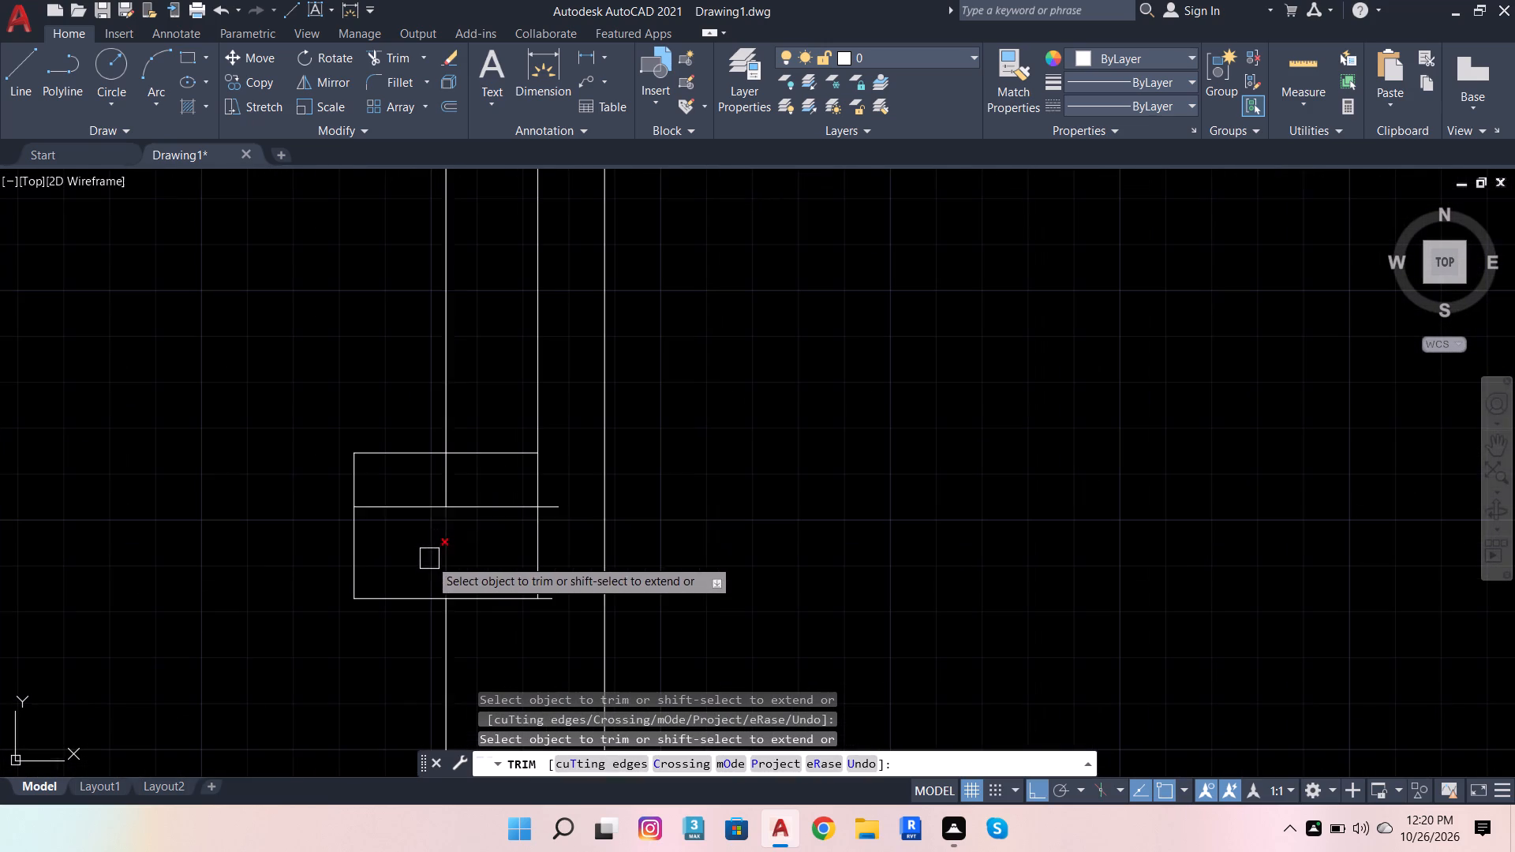
# Trim away the middle horizontal line, its outer stubs and the remaining inset edge segment so the lower rectangle is a clean outline.
pyautogui.click(419, 506)
pyautogui.click(454, 510)
pyautogui.click(440, 506)
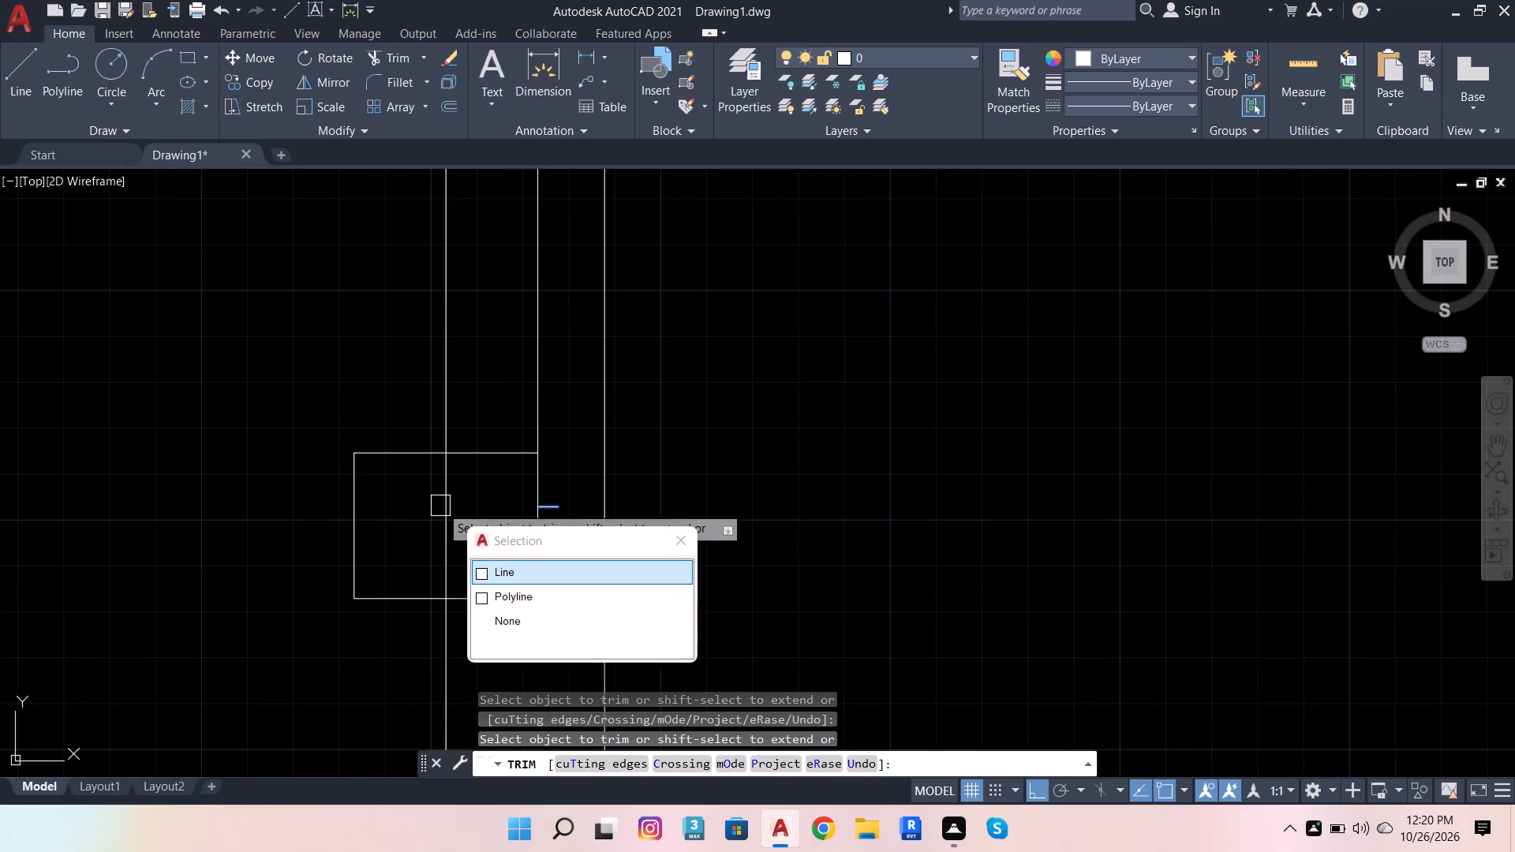
pyautogui.click(440, 517)
pyautogui.click(554, 506)
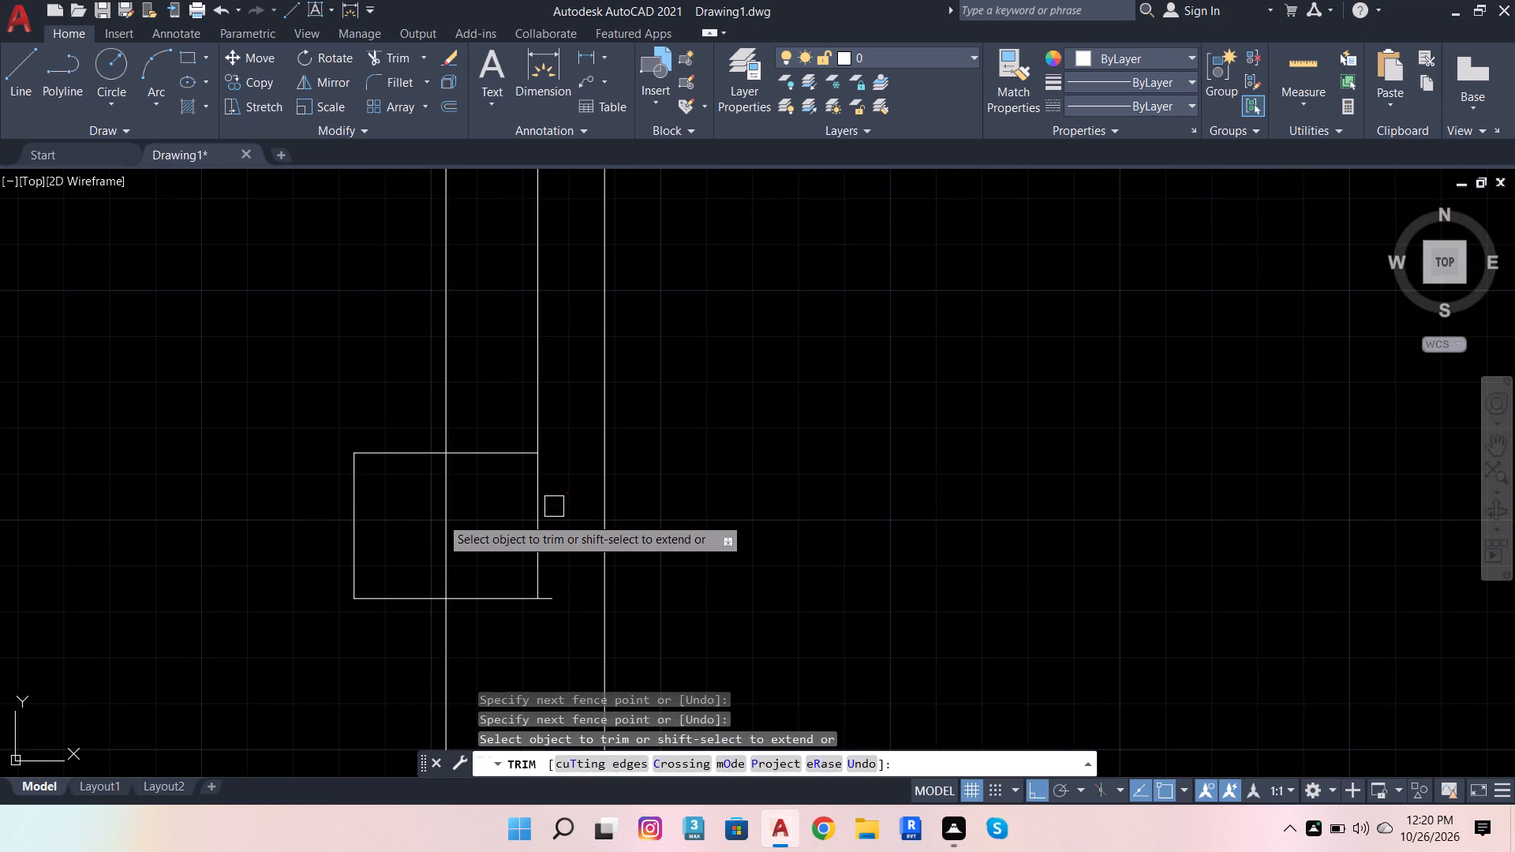
pyautogui.click(554, 593)
pyautogui.click(436, 505)
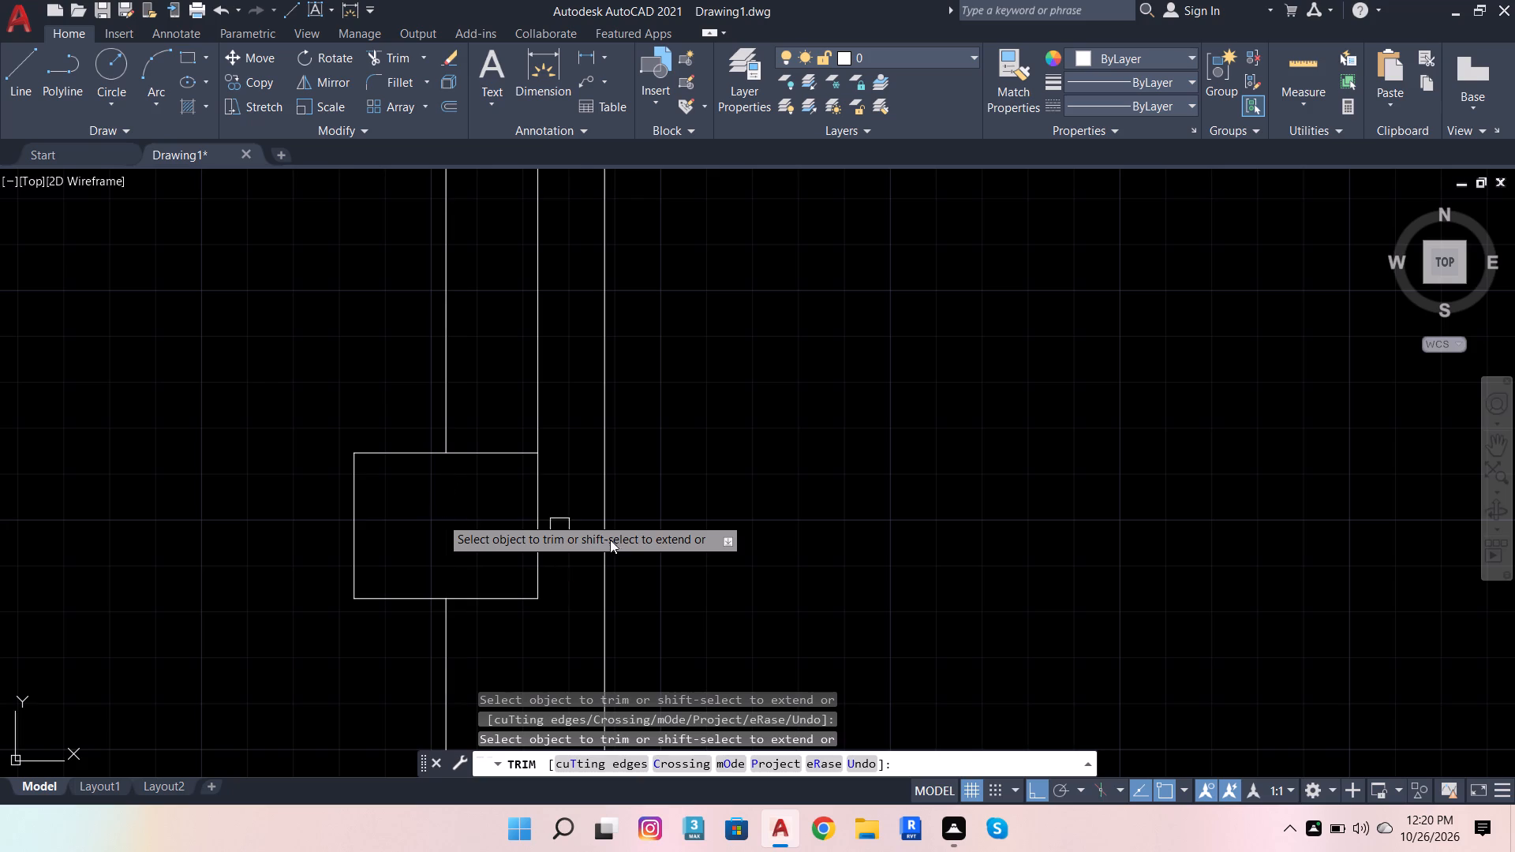
pyautogui.scroll(-1, 615, 545)
pyautogui.scroll(-4, 564, 474)
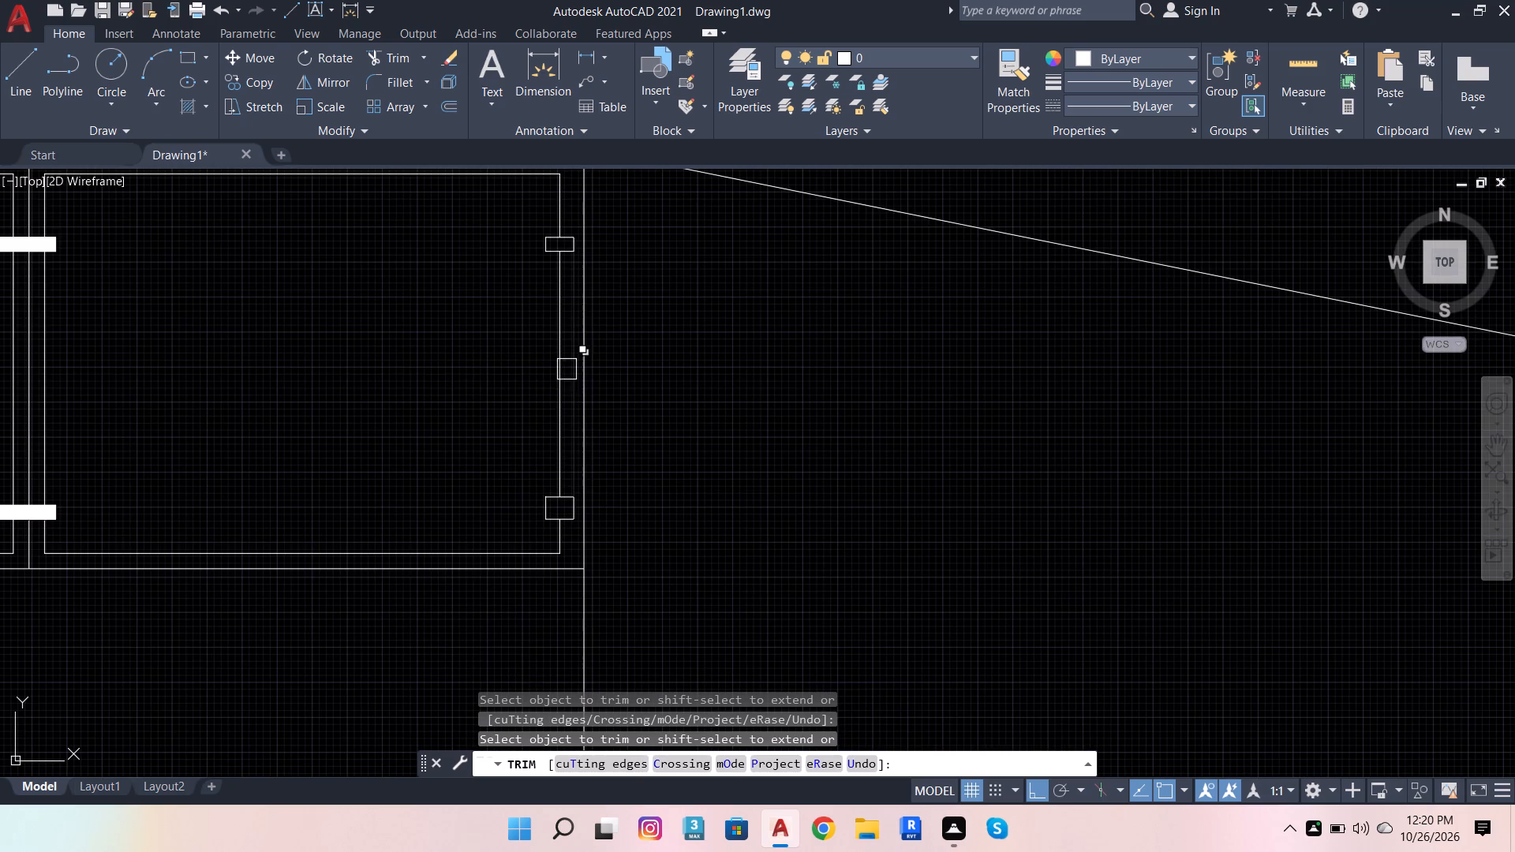
pyautogui.scroll(1, 570, 368)
pyautogui.click(570, 367)
pyautogui.press('Escape')
# Copy both small connector rectangles about 6'-3 1/2" horizontally, onto the left panel's outer inset edge.
pyautogui.scroll(-3, 685, 558)
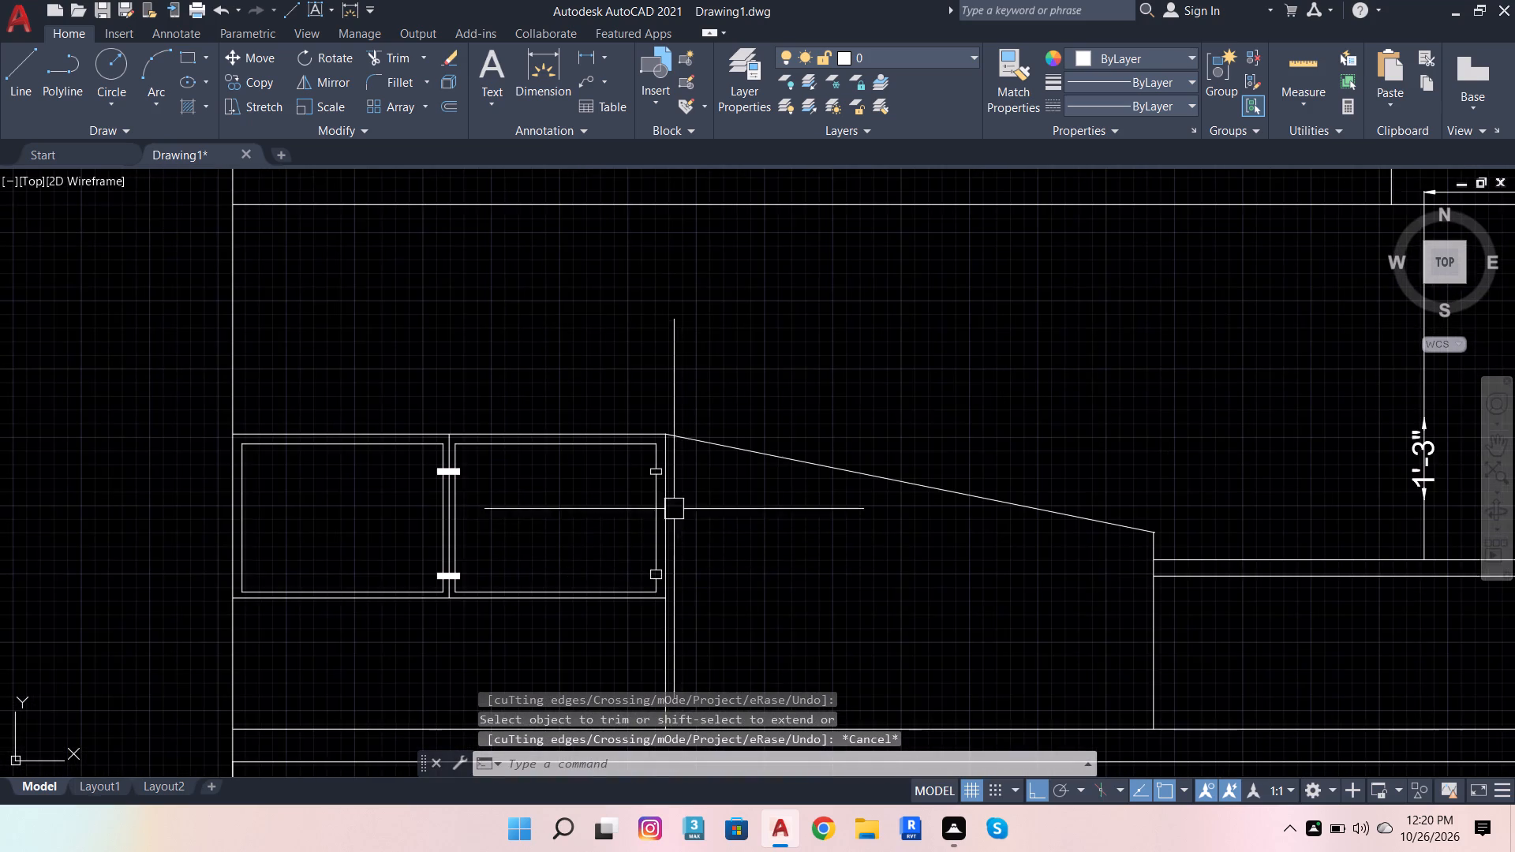
pyautogui.scroll(3, 680, 468)
pyautogui.scroll(-2, 606, 443)
pyautogui.scroll(1, 599, 461)
pyautogui.press('Escape')
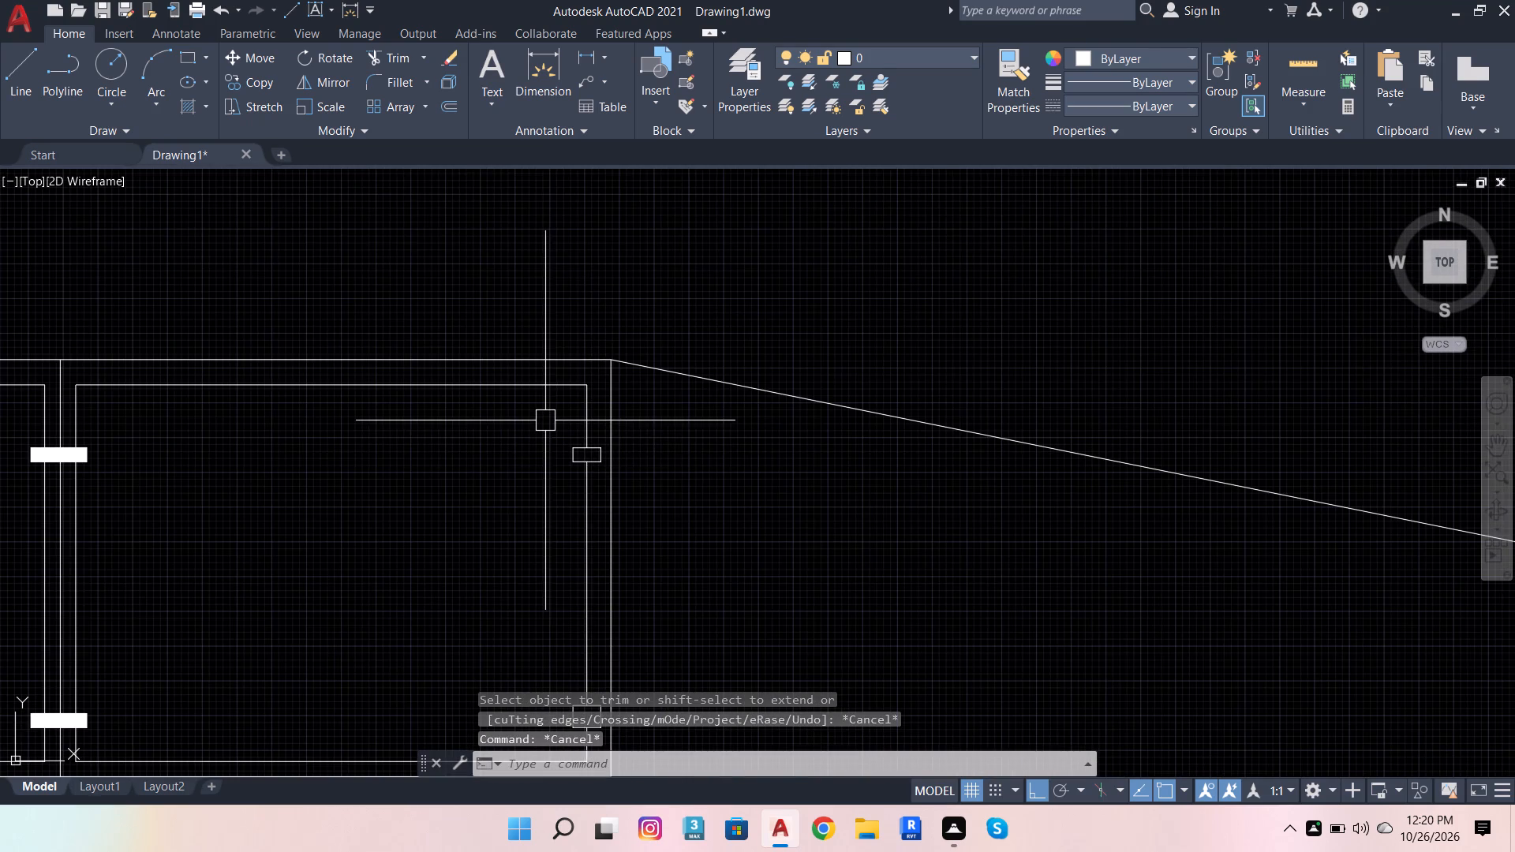
pyautogui.scroll(-1, 545, 420)
pyautogui.scroll(2, 572, 448)
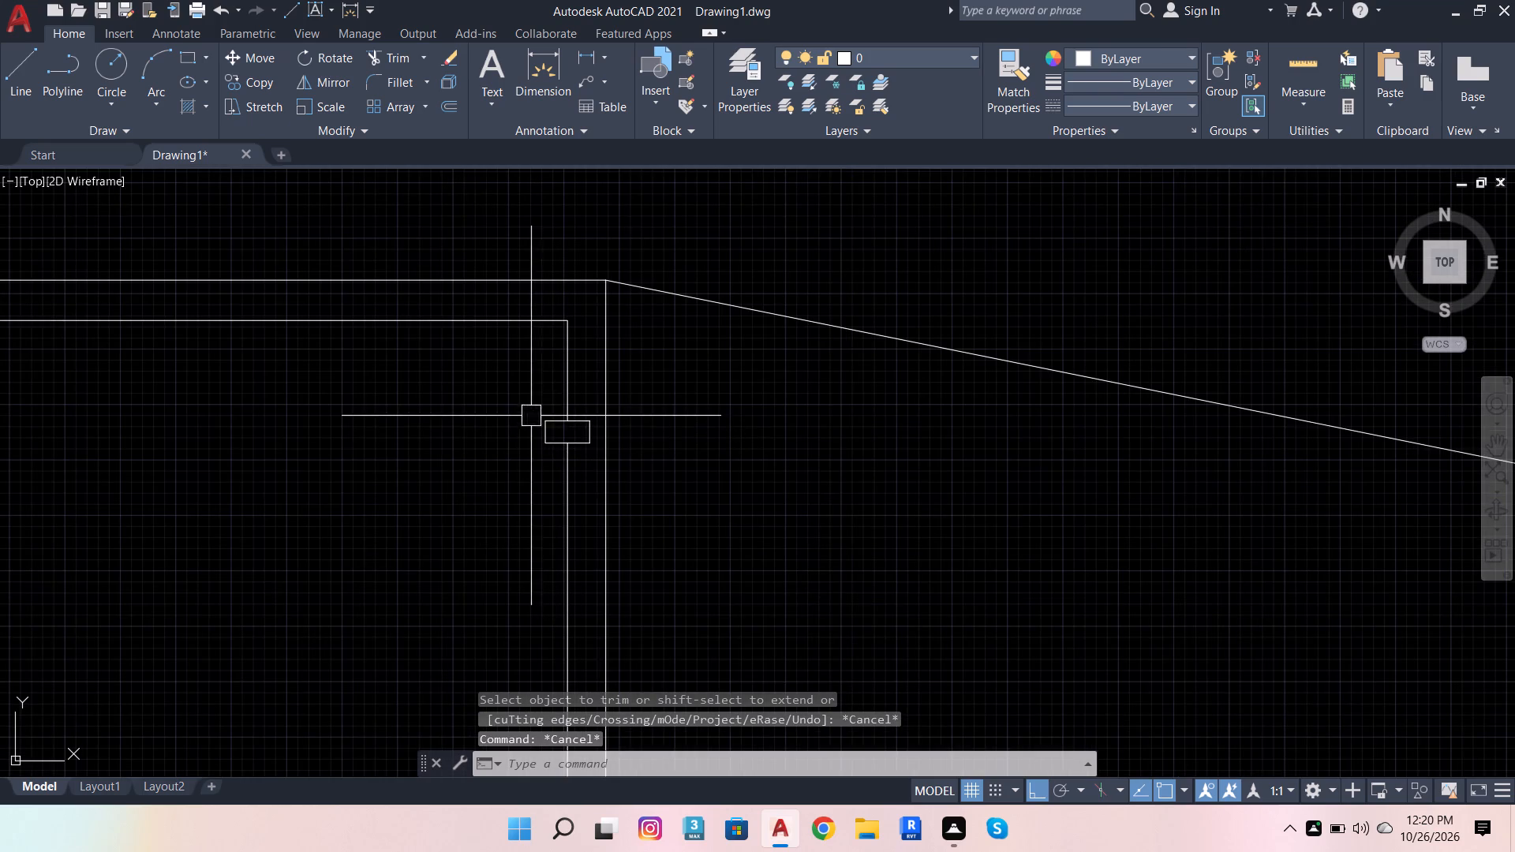
pyautogui.click(531, 416)
pyautogui.scroll(-2, 548, 431)
pyautogui.scroll(3, 563, 434)
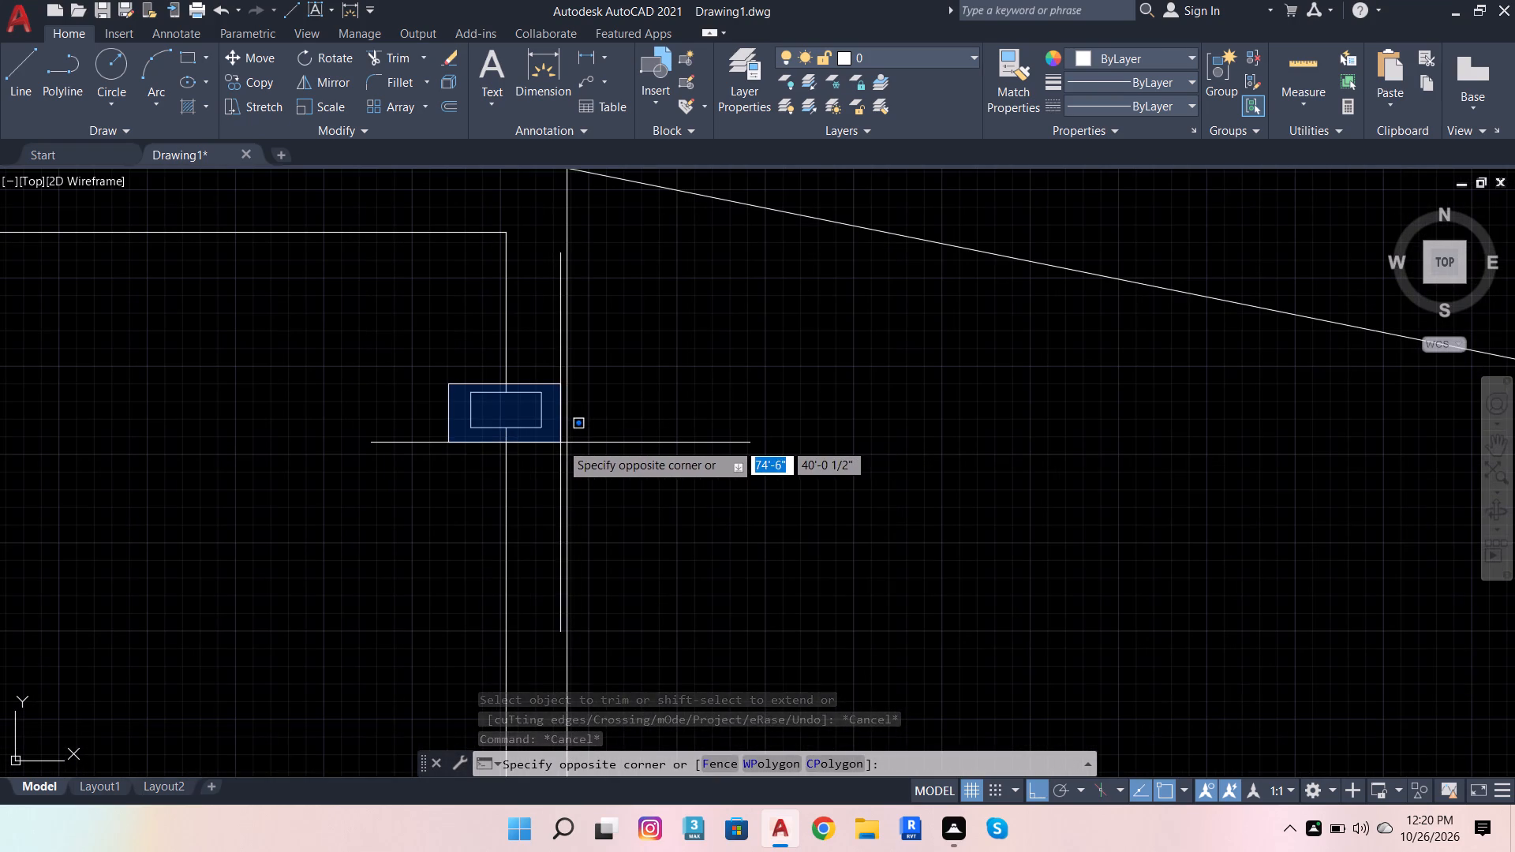
pyautogui.click(560, 443)
pyautogui.scroll(-3, 585, 404)
pyautogui.scroll(3, 548, 540)
pyautogui.scroll(-2, 555, 554)
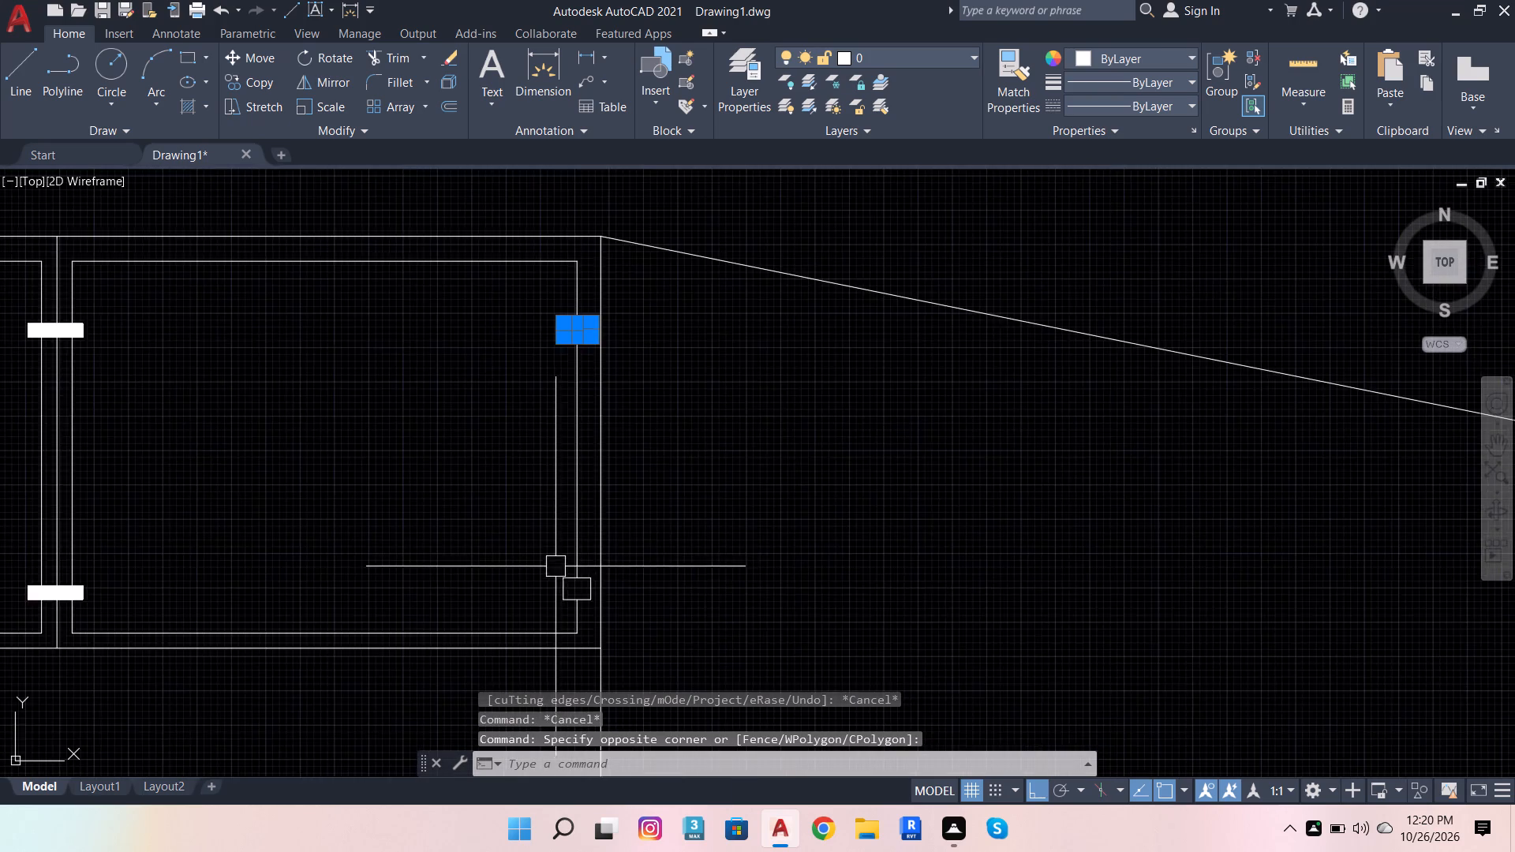
pyautogui.scroll(3, 550, 587)
pyautogui.click(555, 532)
pyautogui.scroll(-2, 609, 576)
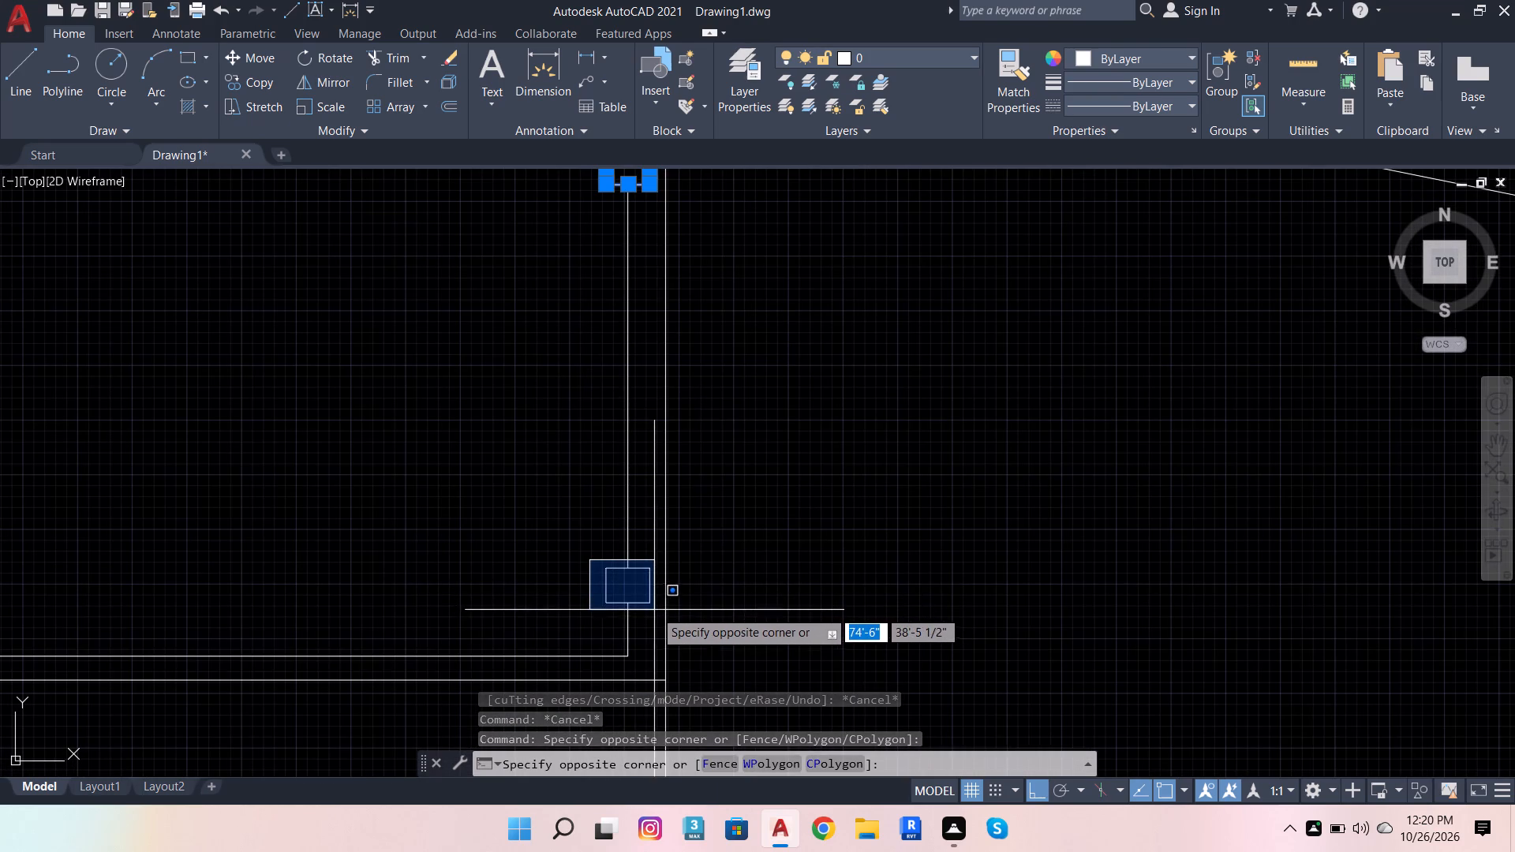
pyautogui.click(654, 612)
pyautogui.click(255, 83)
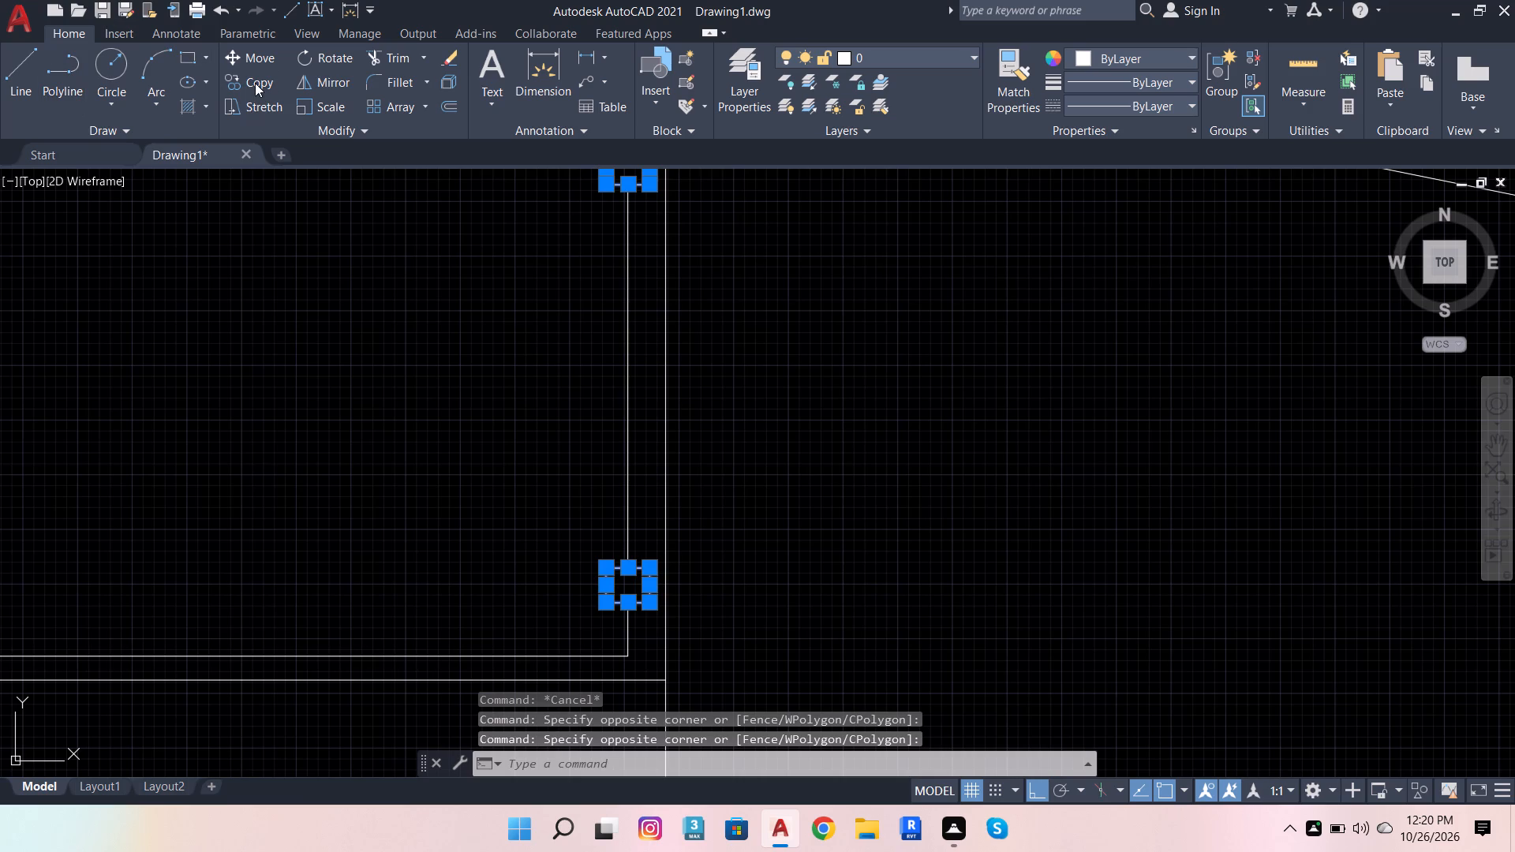
pyautogui.click(604, 567)
pyautogui.scroll(-4, 612, 564)
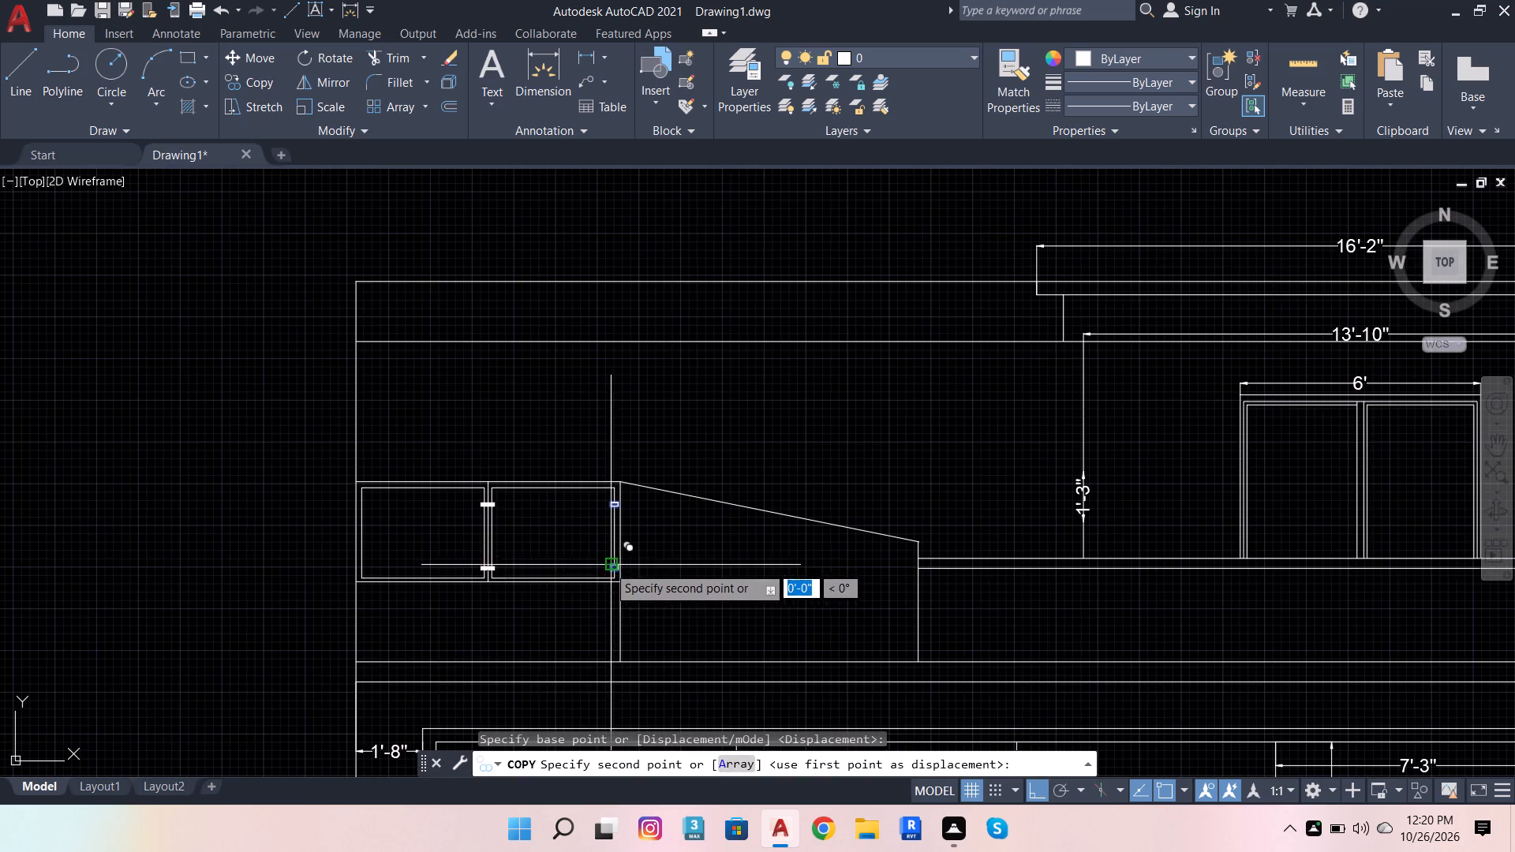
pyautogui.scroll(2, 387, 552)
pyautogui.scroll(3, 325, 565)
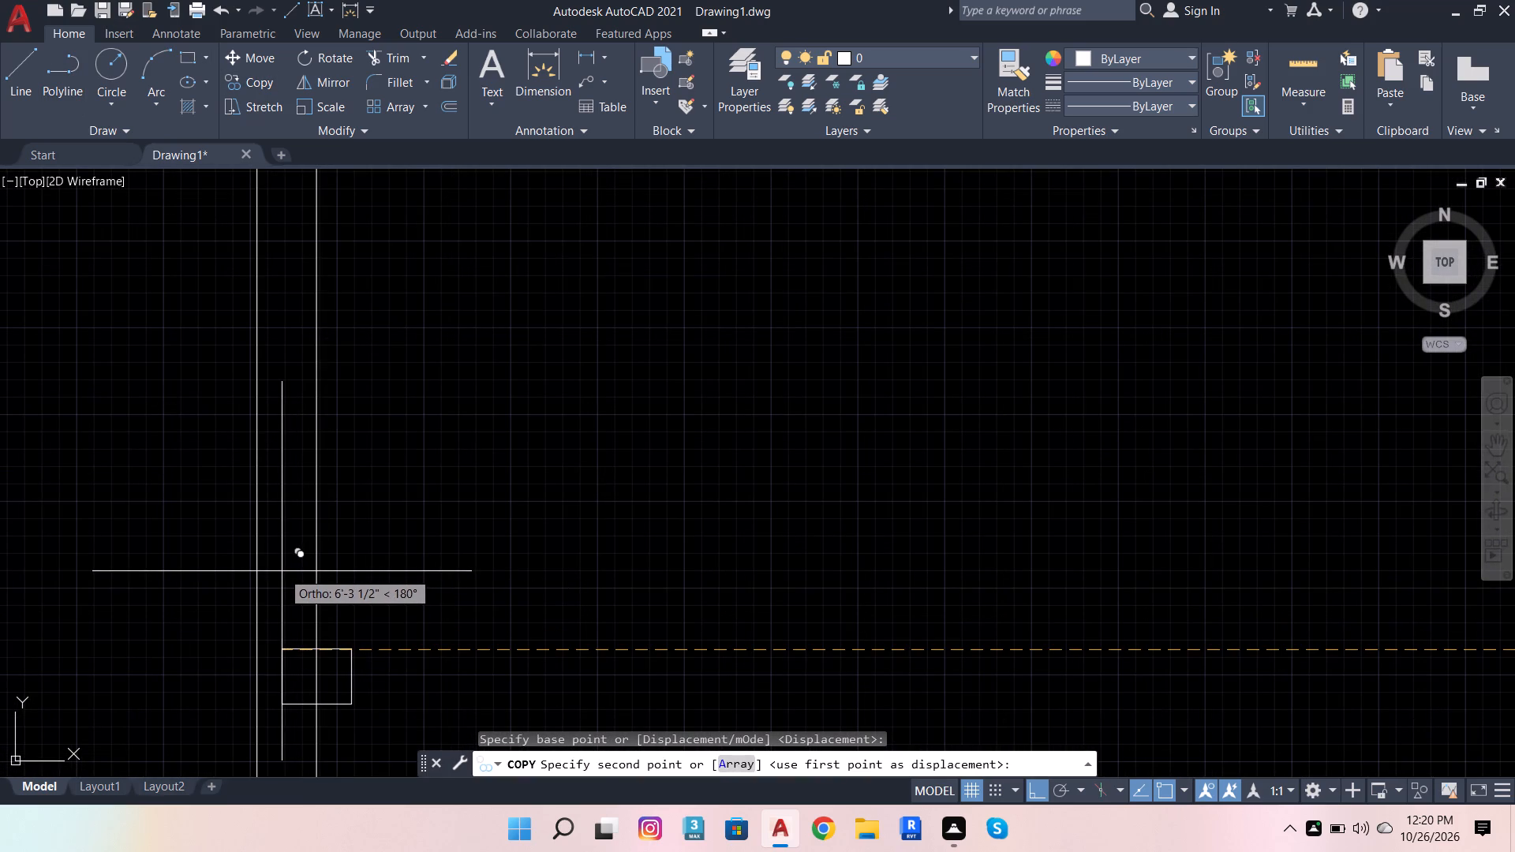
pyautogui.click(282, 571)
pyautogui.scroll(-4, 407, 577)
pyautogui.press('Escape')
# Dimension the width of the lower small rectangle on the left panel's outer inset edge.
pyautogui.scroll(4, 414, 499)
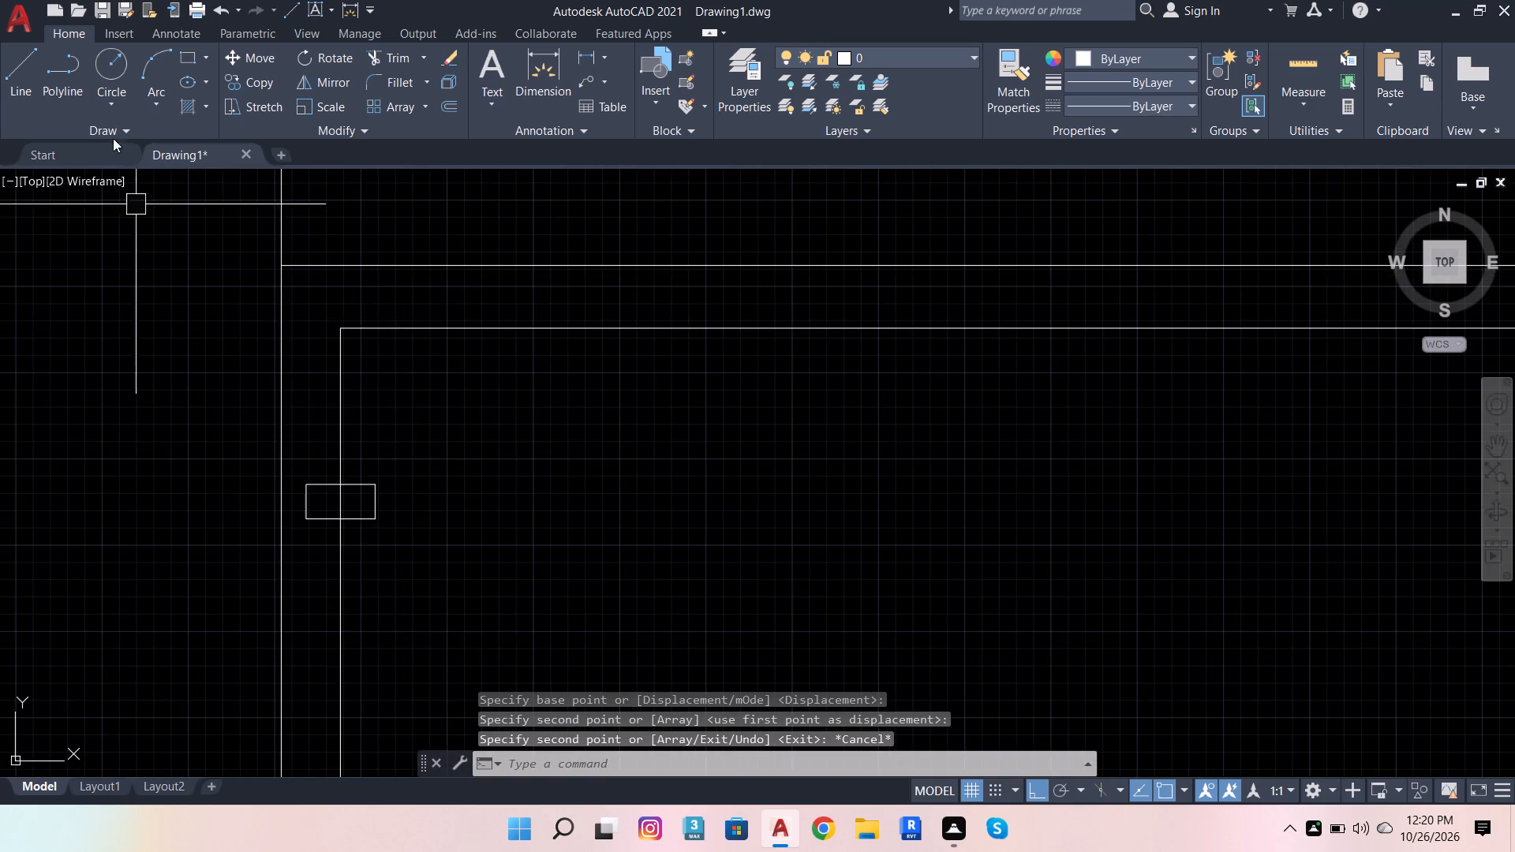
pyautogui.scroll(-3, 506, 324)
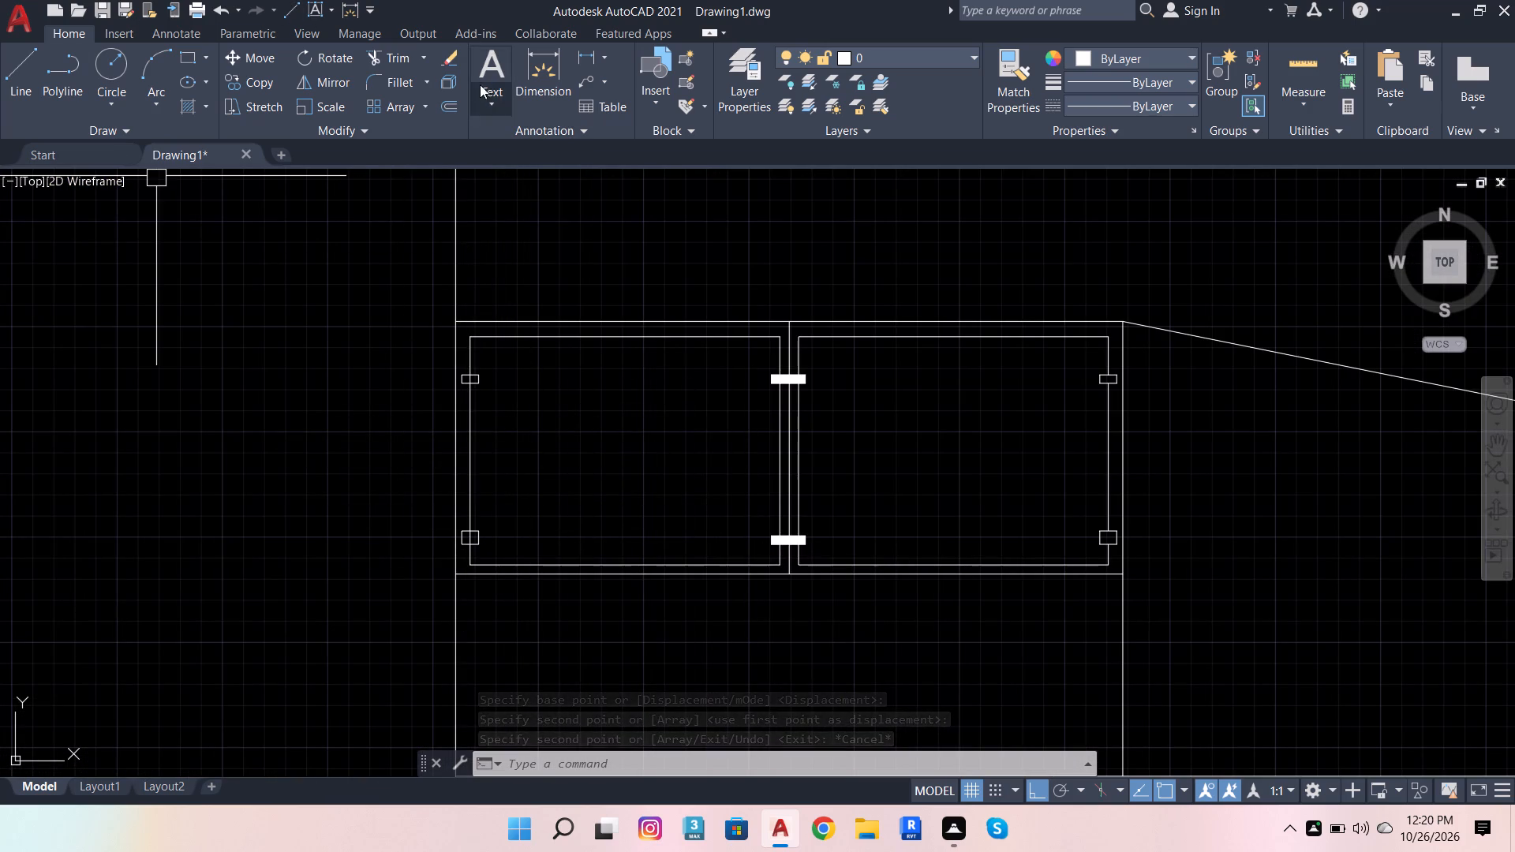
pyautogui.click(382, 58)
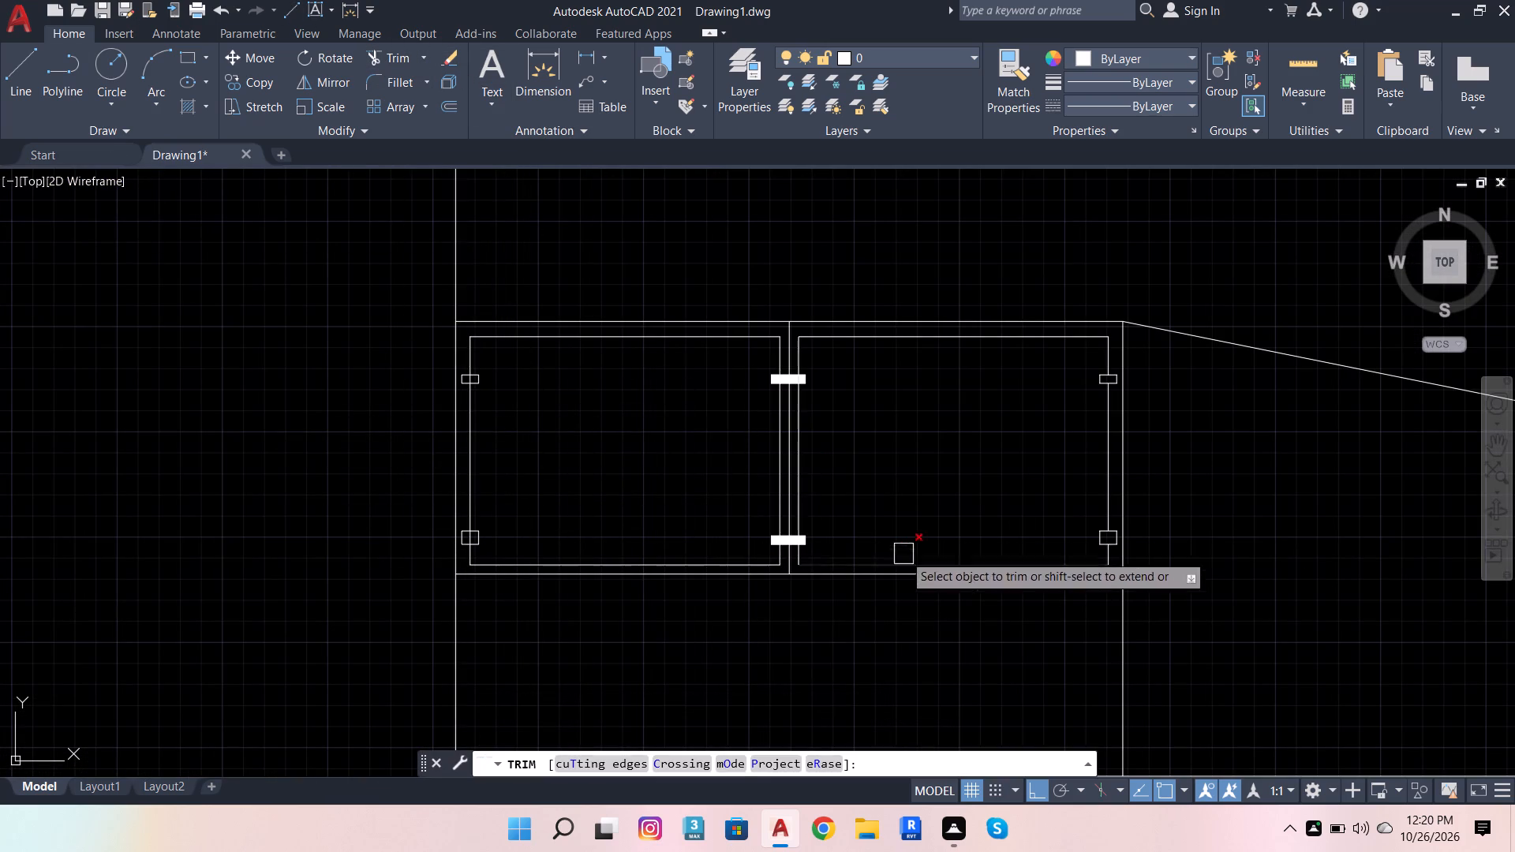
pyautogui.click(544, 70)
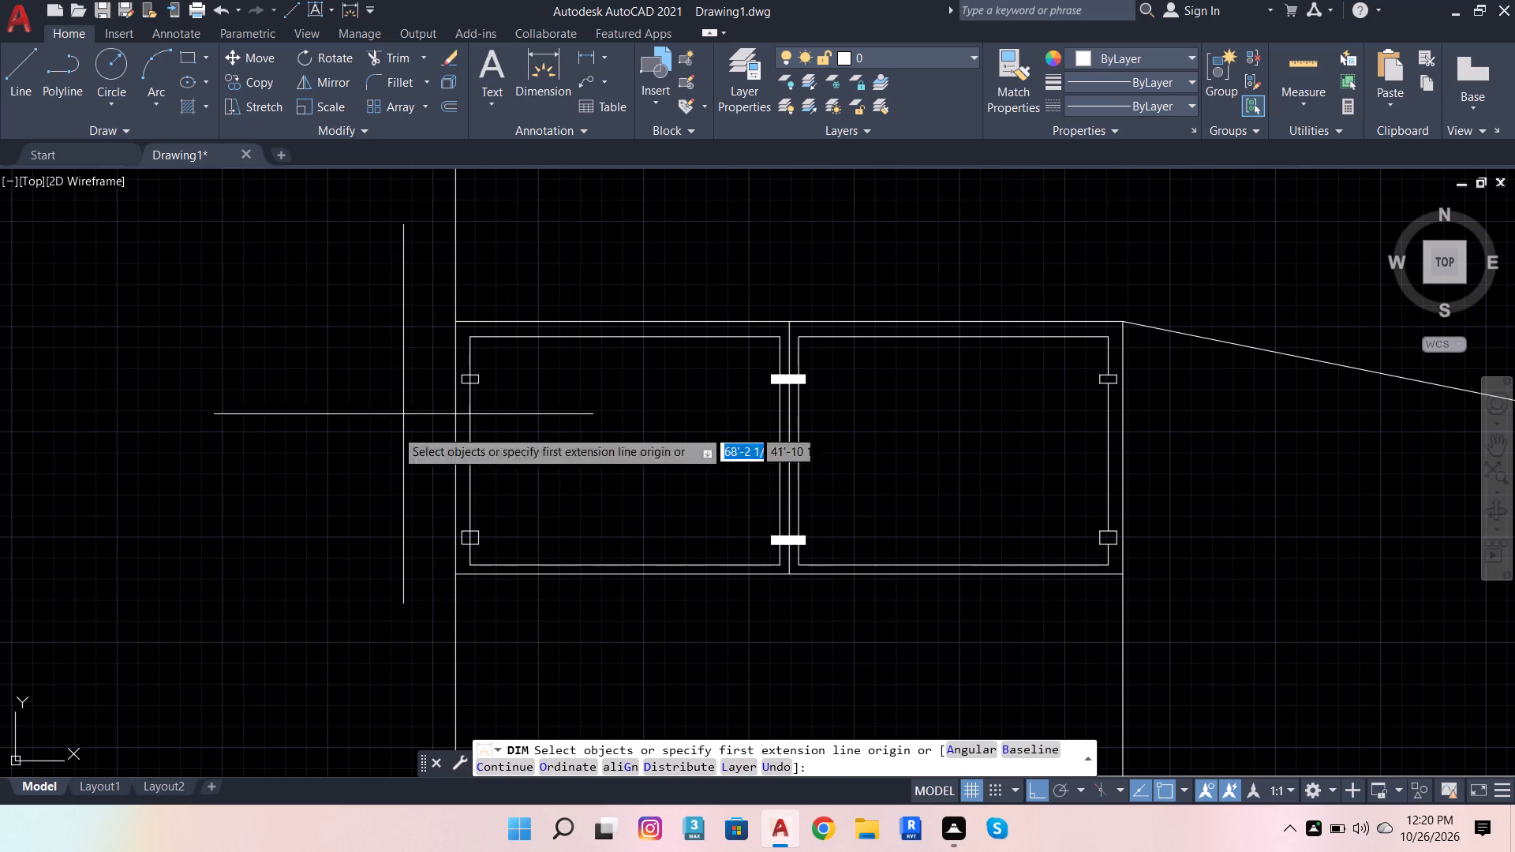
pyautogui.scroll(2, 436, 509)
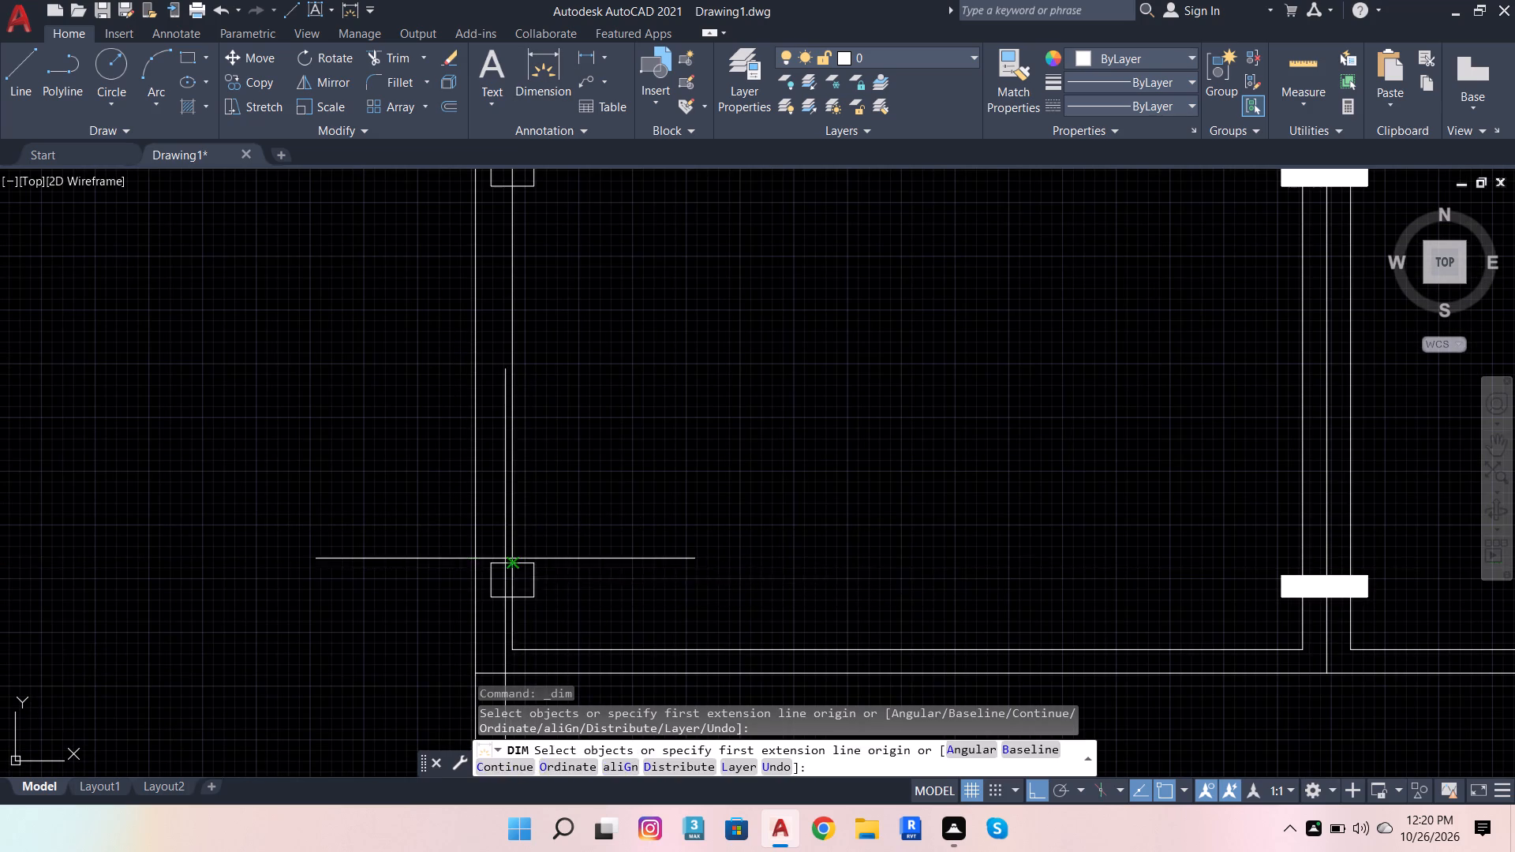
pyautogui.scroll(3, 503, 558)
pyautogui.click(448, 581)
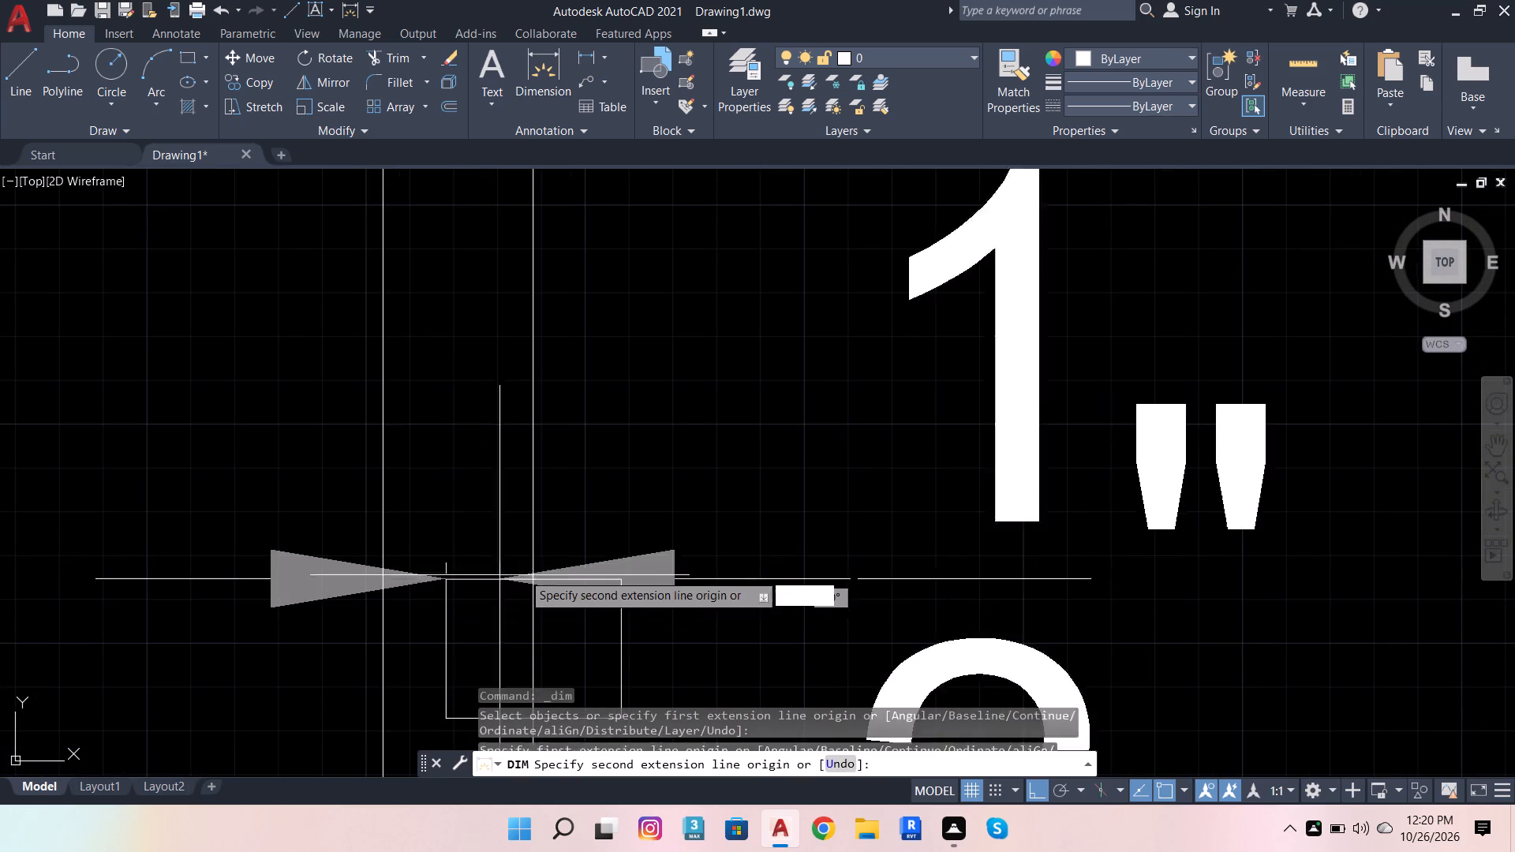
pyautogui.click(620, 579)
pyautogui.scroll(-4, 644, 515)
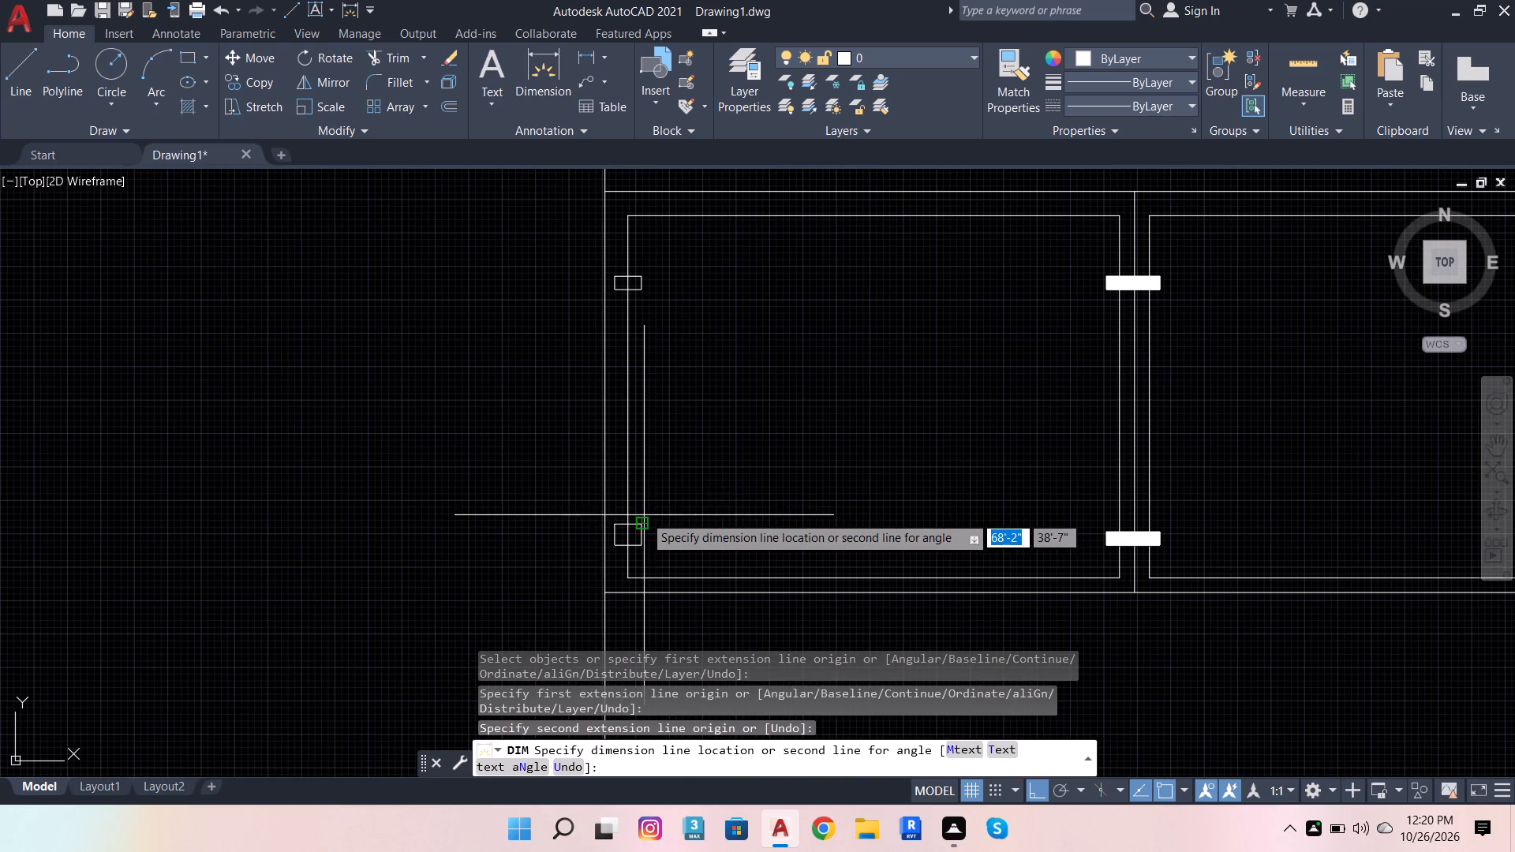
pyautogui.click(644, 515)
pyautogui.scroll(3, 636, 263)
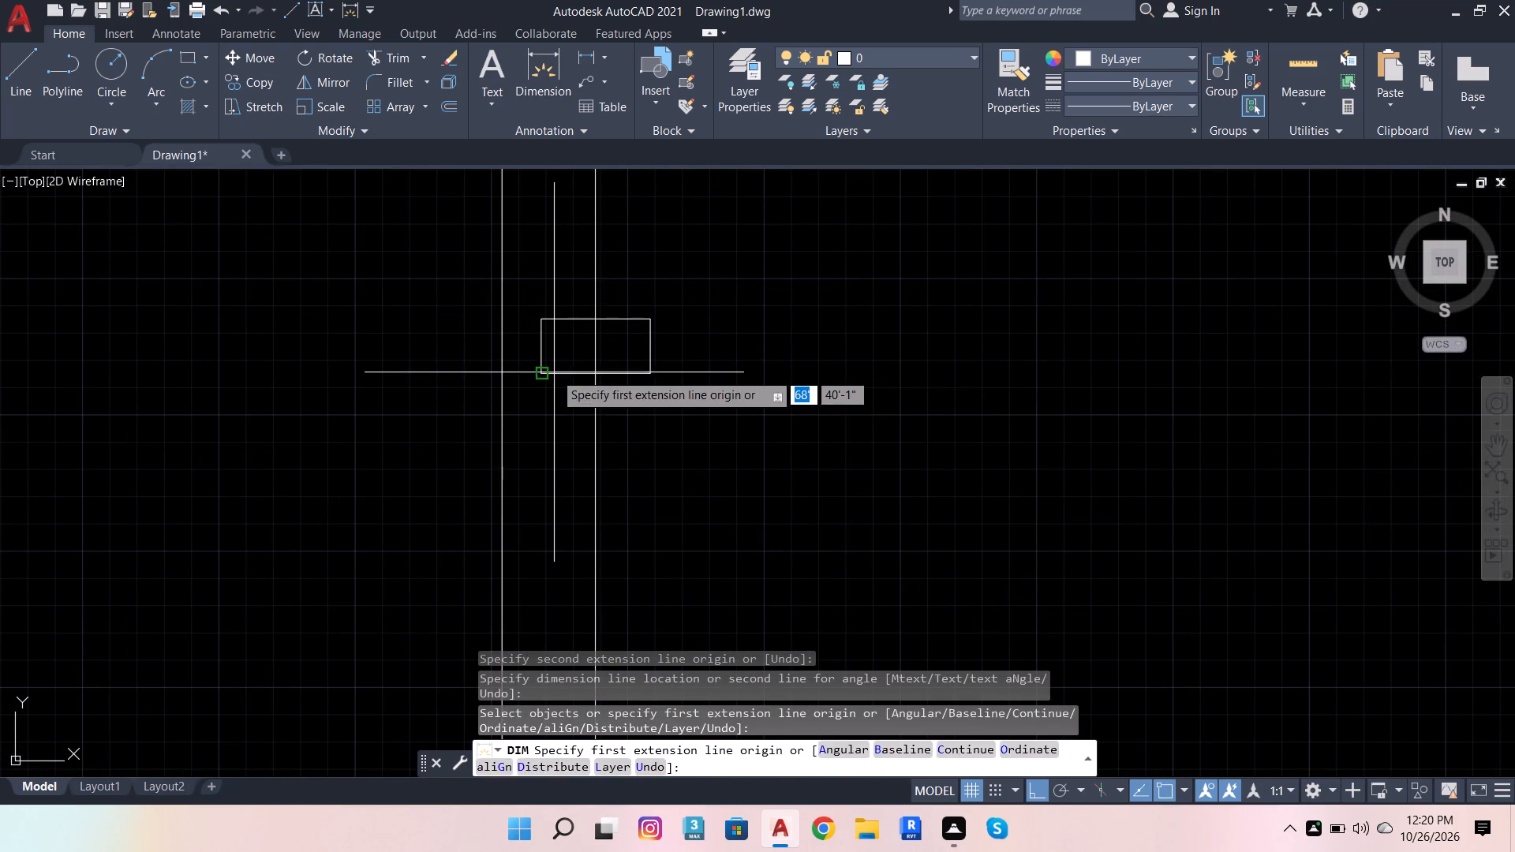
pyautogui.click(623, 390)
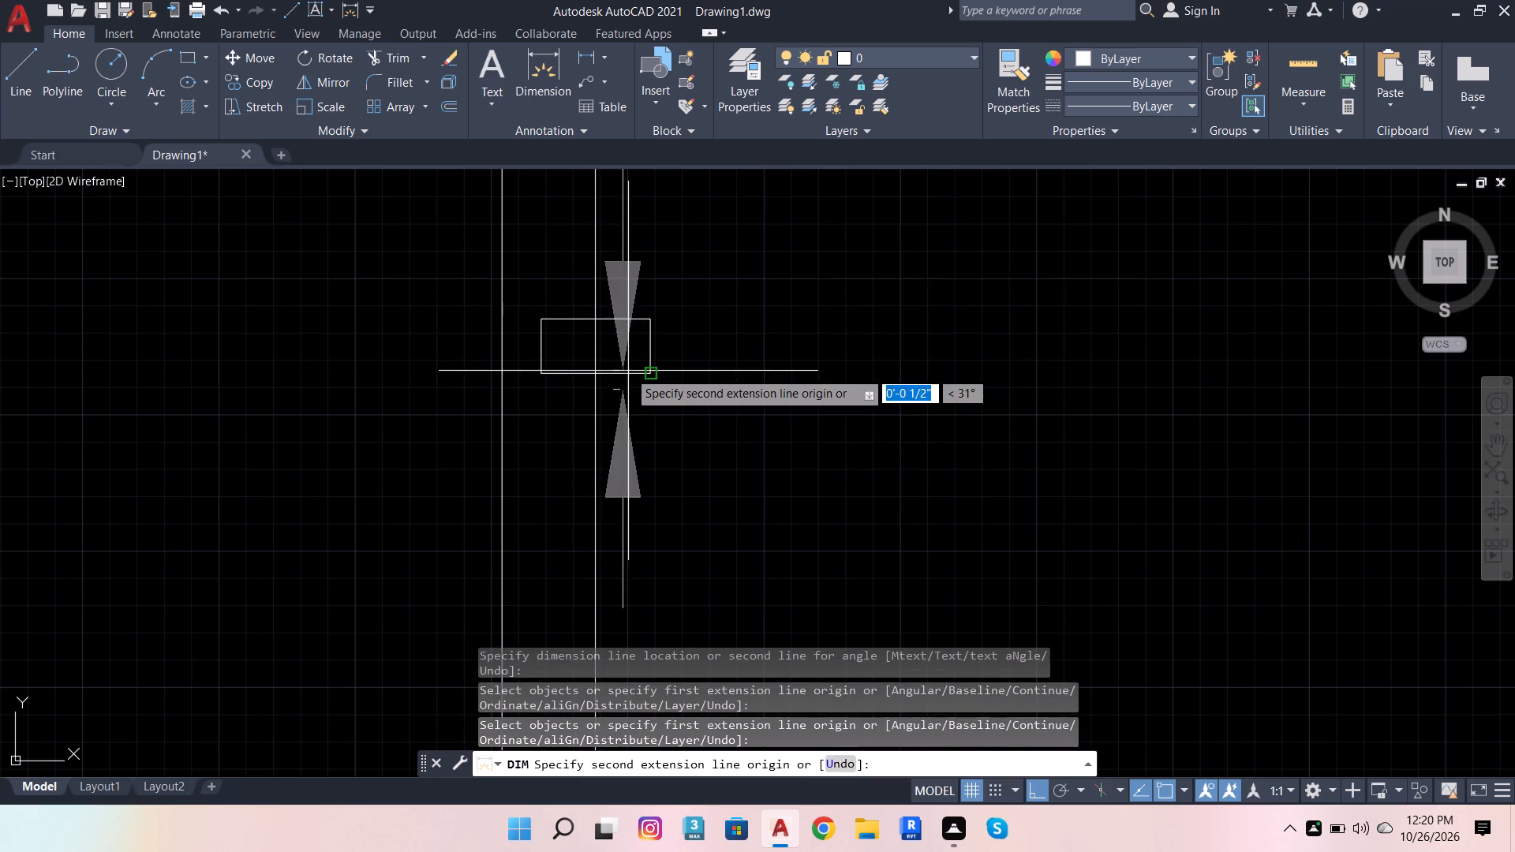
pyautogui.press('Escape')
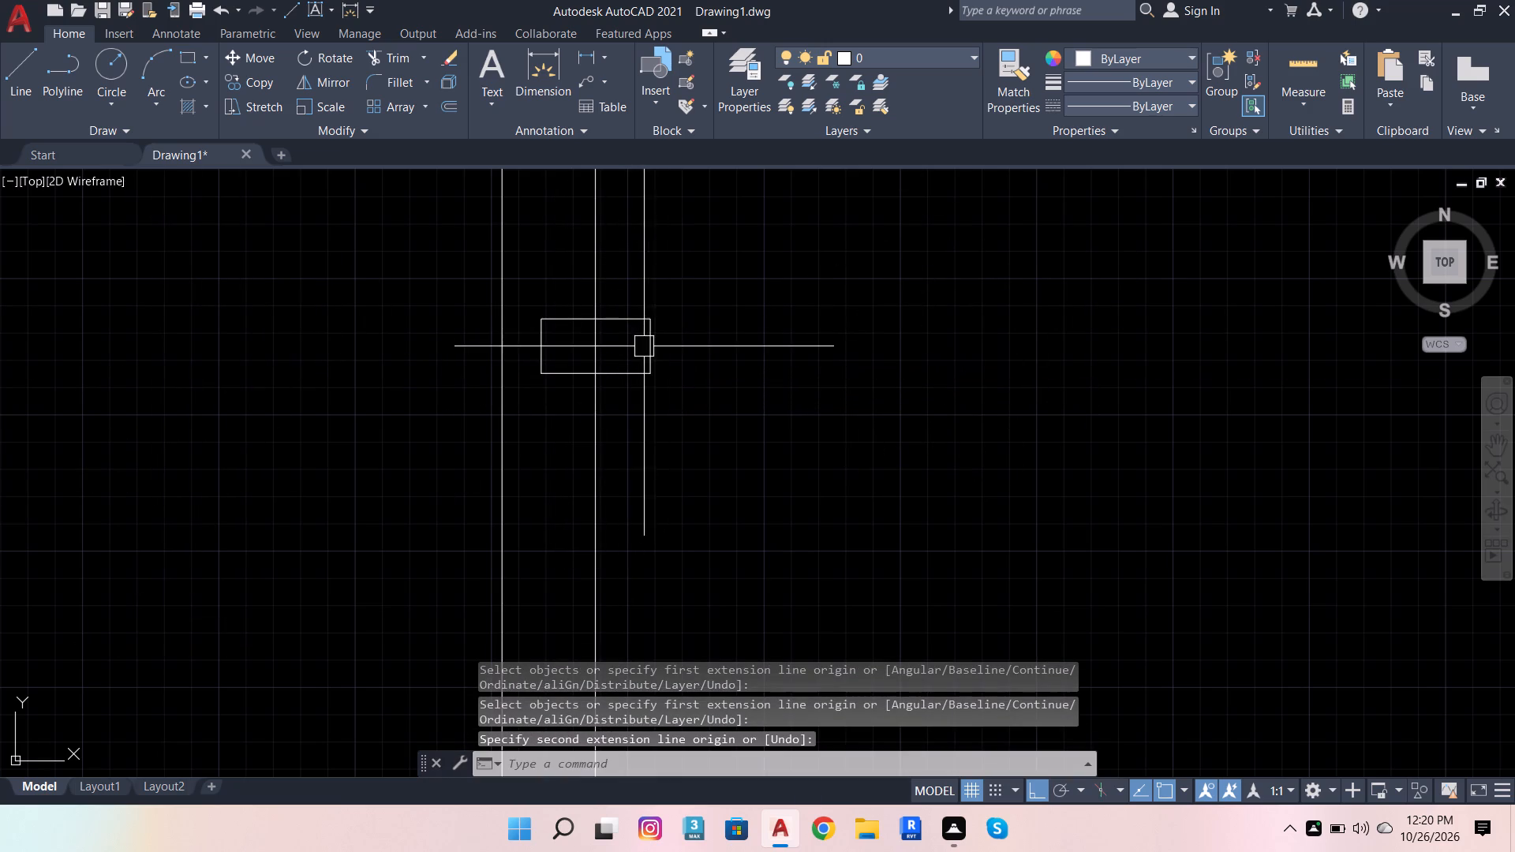
# Dimension the height of the upper small rectangle on the left panel's outer inset edge.
pyautogui.click(539, 72)
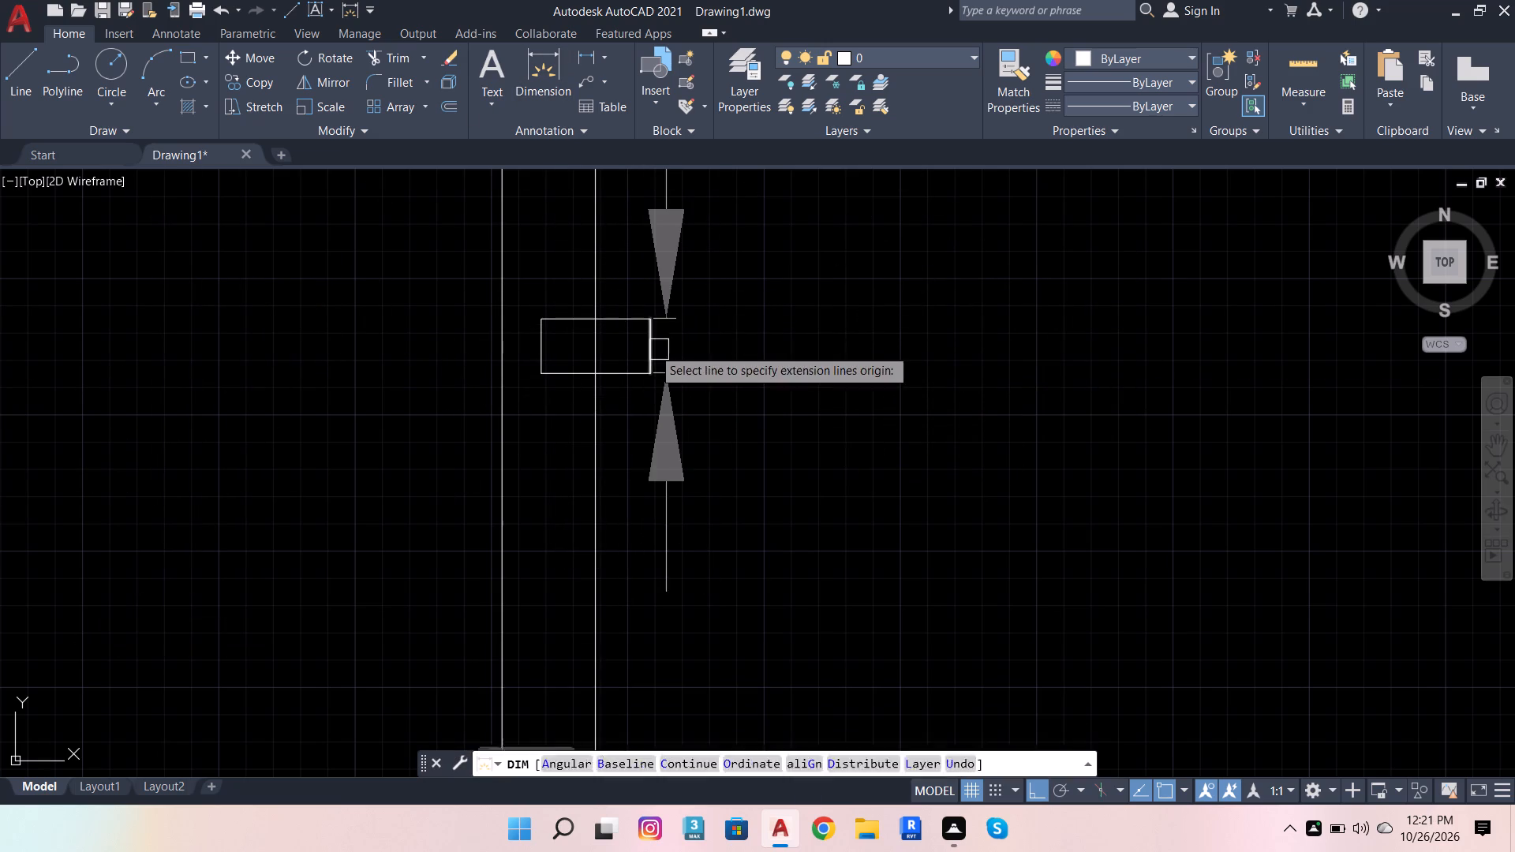
pyautogui.click(652, 348)
pyautogui.scroll(-2, 708, 351)
pyautogui.click(739, 361)
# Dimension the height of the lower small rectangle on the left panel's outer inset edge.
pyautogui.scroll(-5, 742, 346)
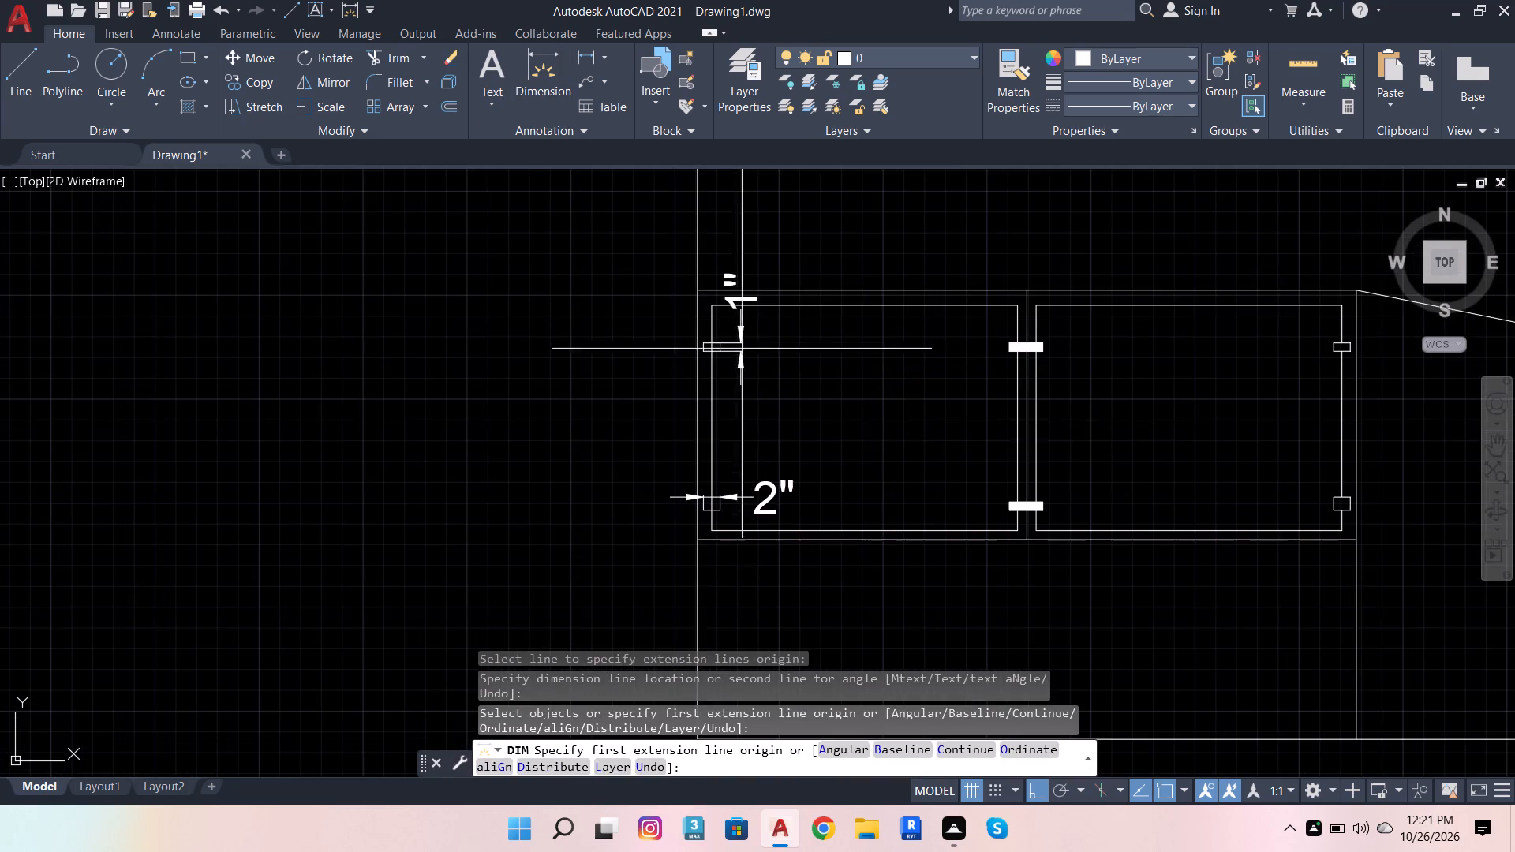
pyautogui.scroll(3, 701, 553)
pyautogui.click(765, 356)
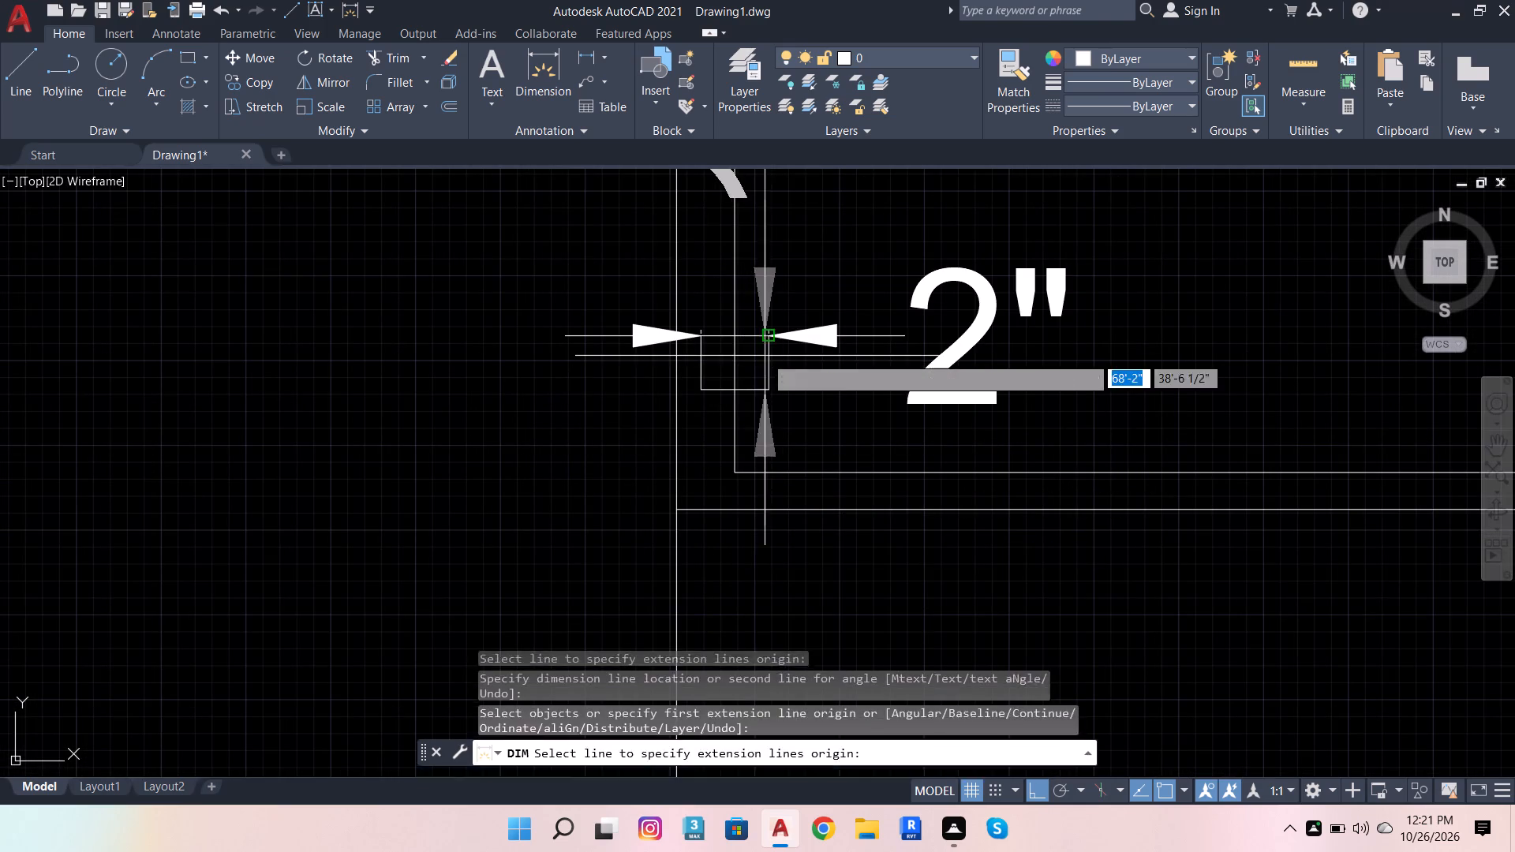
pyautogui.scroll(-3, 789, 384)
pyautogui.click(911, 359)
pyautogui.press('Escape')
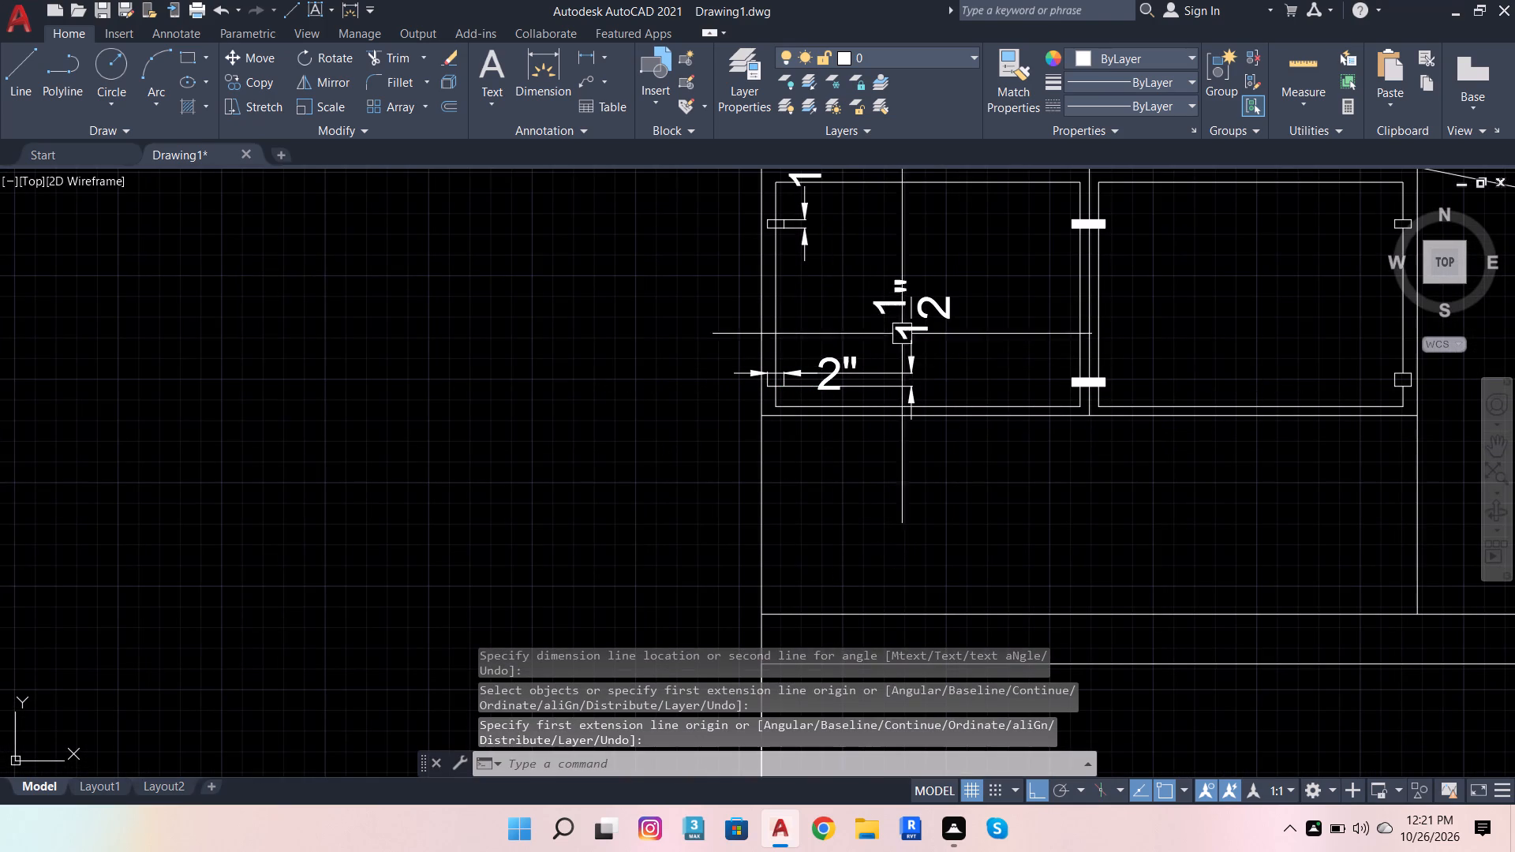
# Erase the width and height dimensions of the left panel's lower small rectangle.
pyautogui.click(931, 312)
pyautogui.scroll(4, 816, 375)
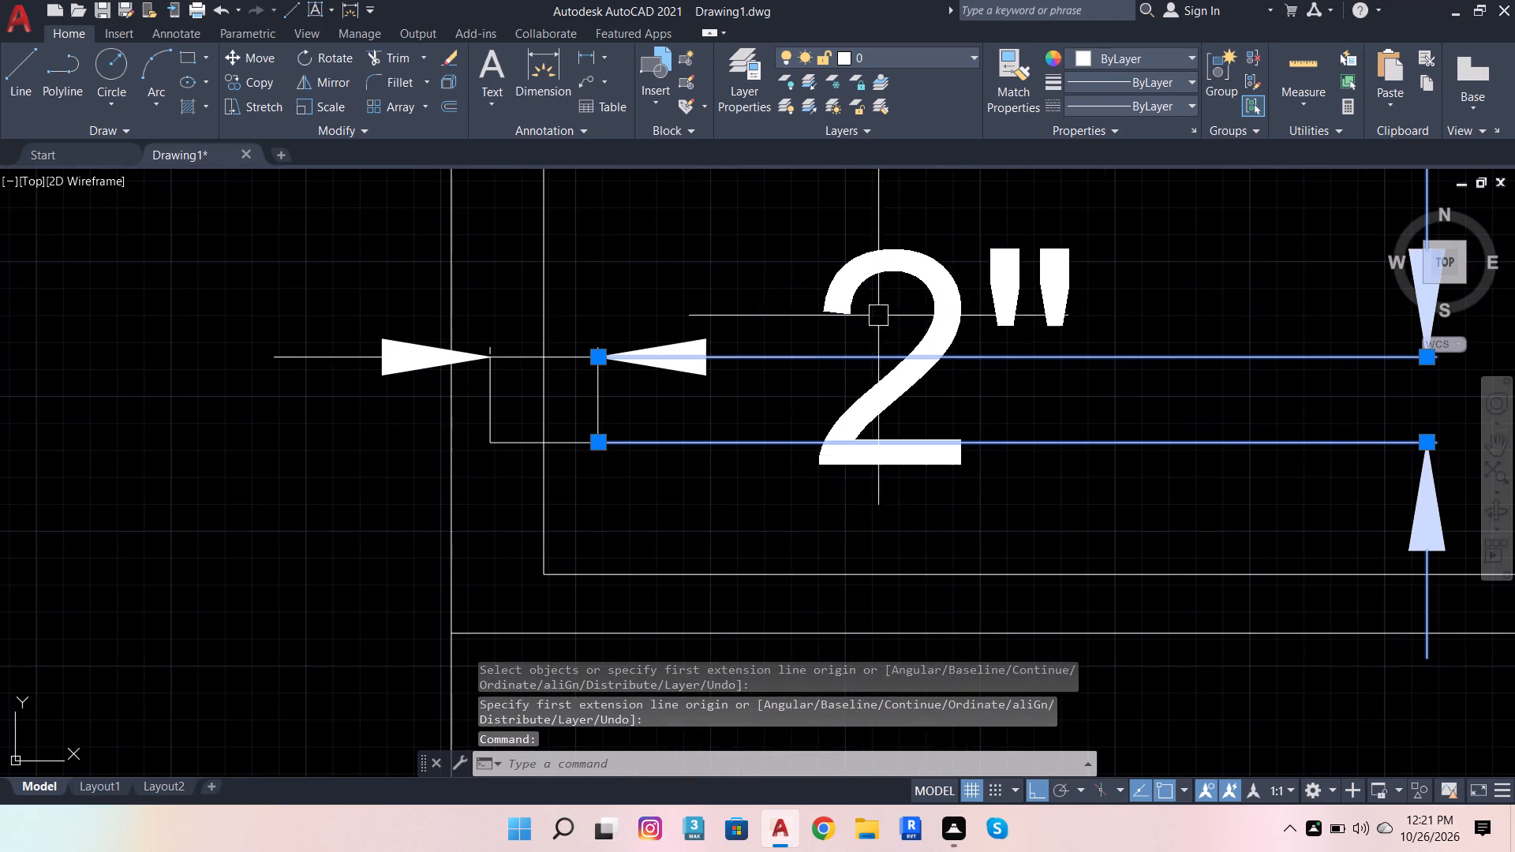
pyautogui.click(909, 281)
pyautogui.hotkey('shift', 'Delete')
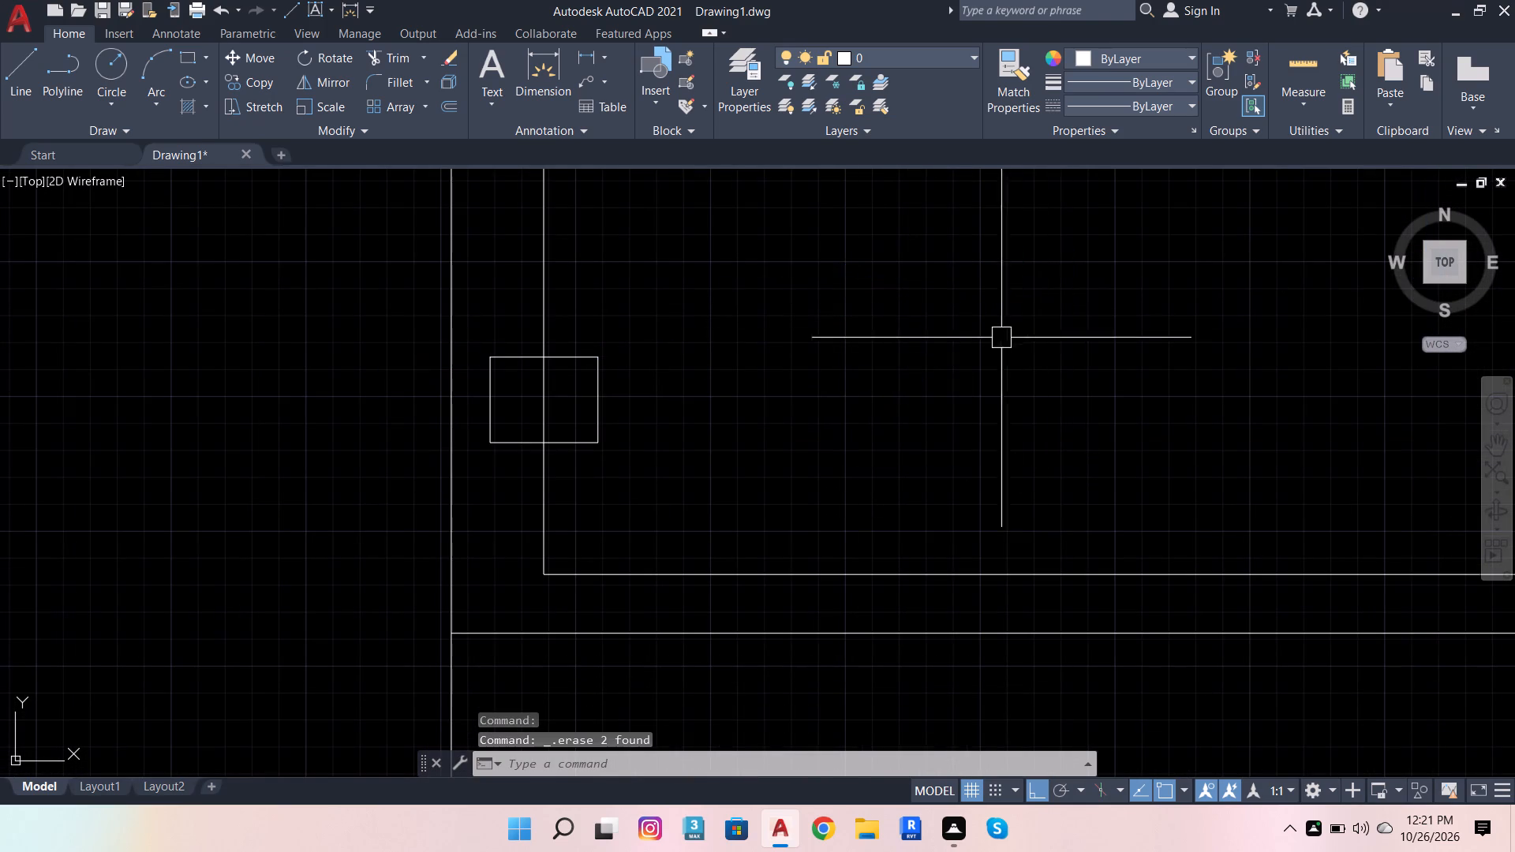
# Offset the top edge of the left panel's lower small rectangle downward by 6.
pyautogui.scroll(2, 514, 356)
pyautogui.click(514, 356)
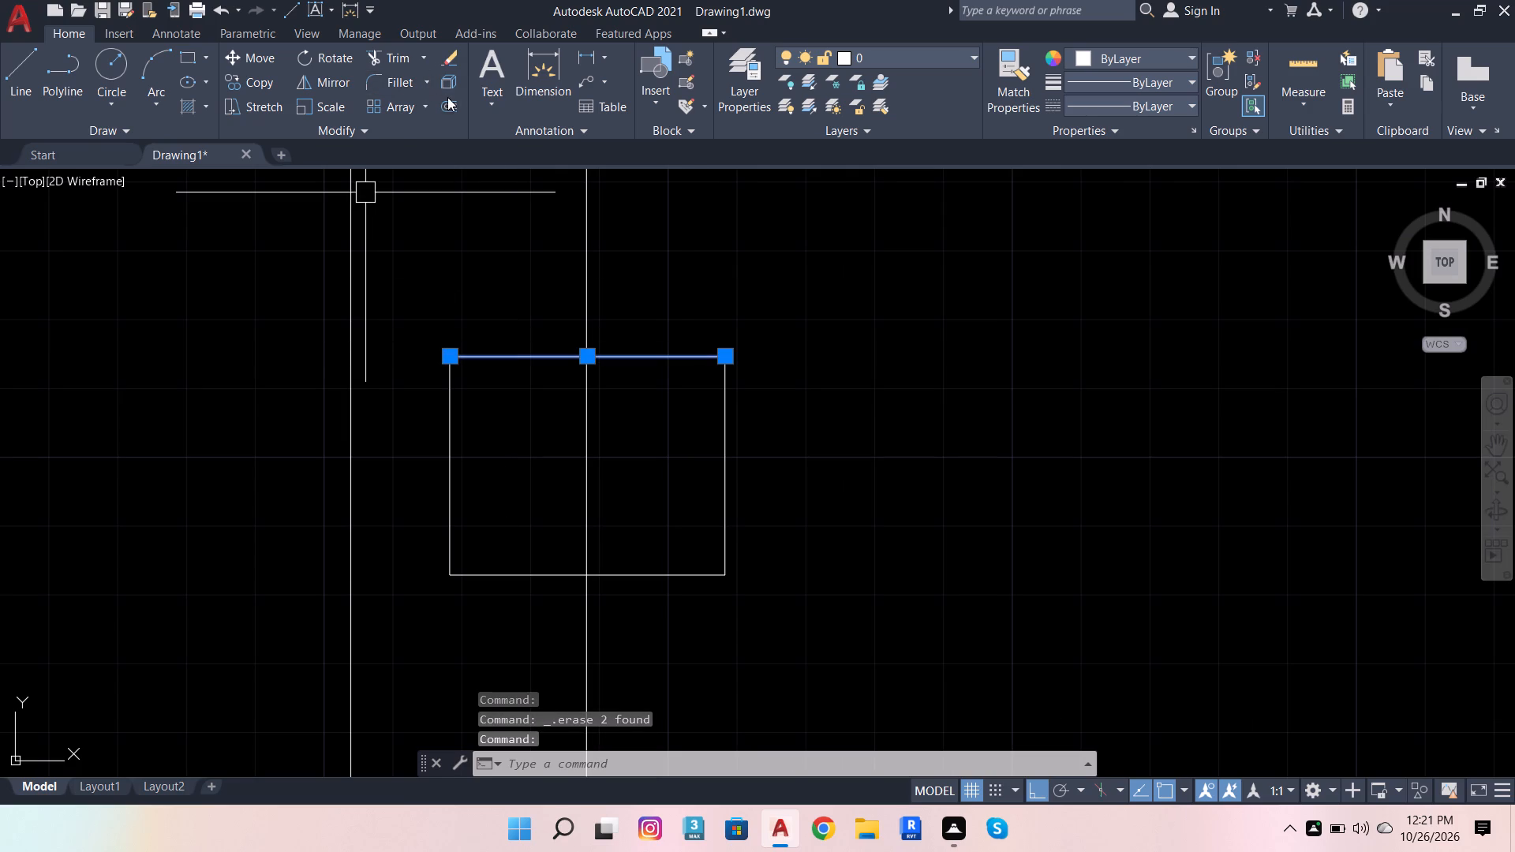
pyautogui.click(448, 97)
pyautogui.click(476, 353)
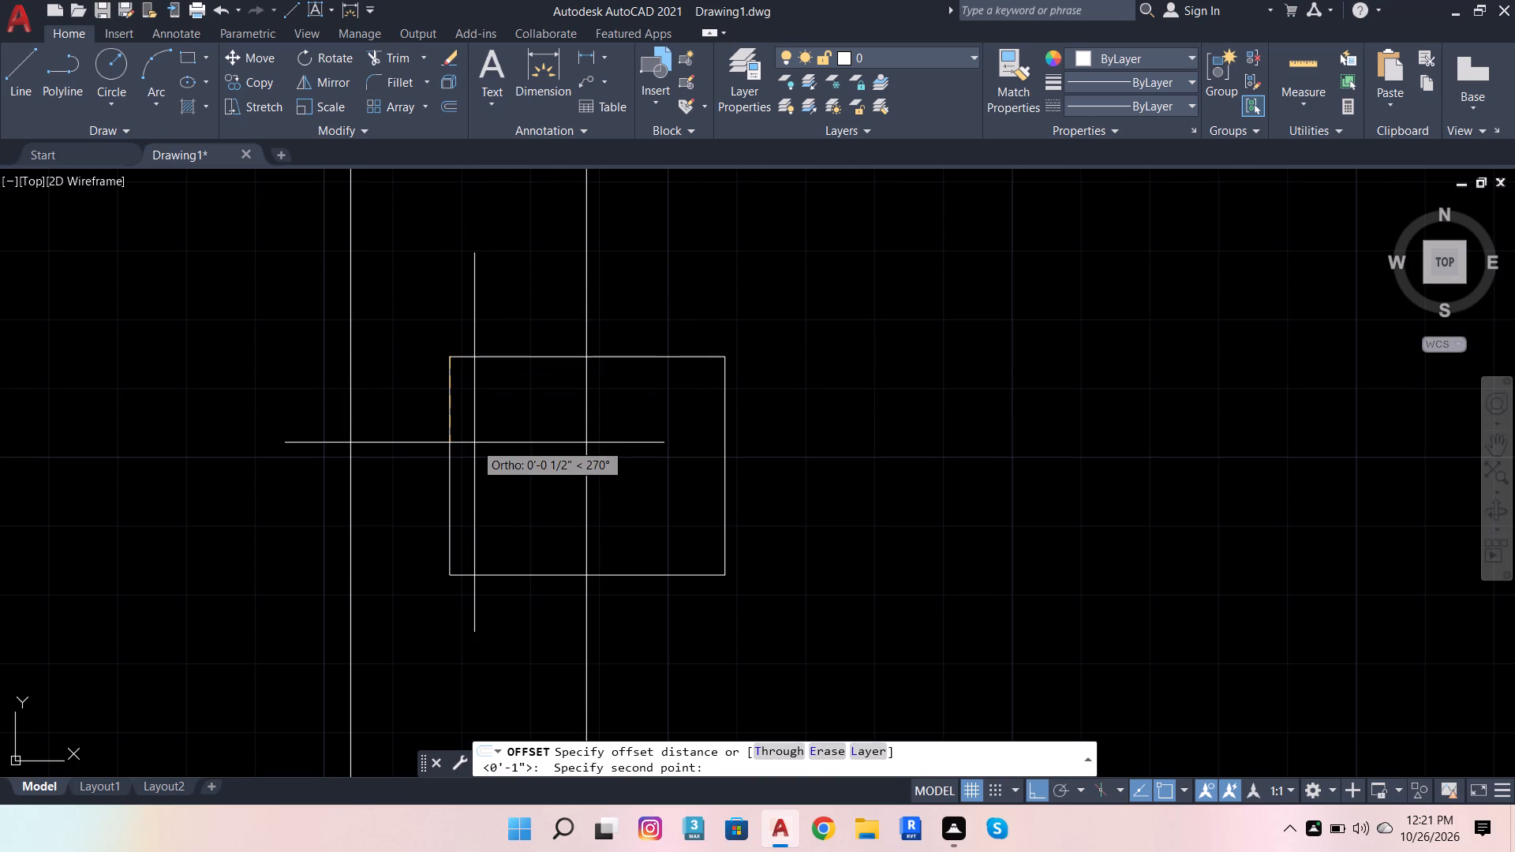
pyautogui.press('6')
pyautogui.press('Return')
pyautogui.click(474, 443)
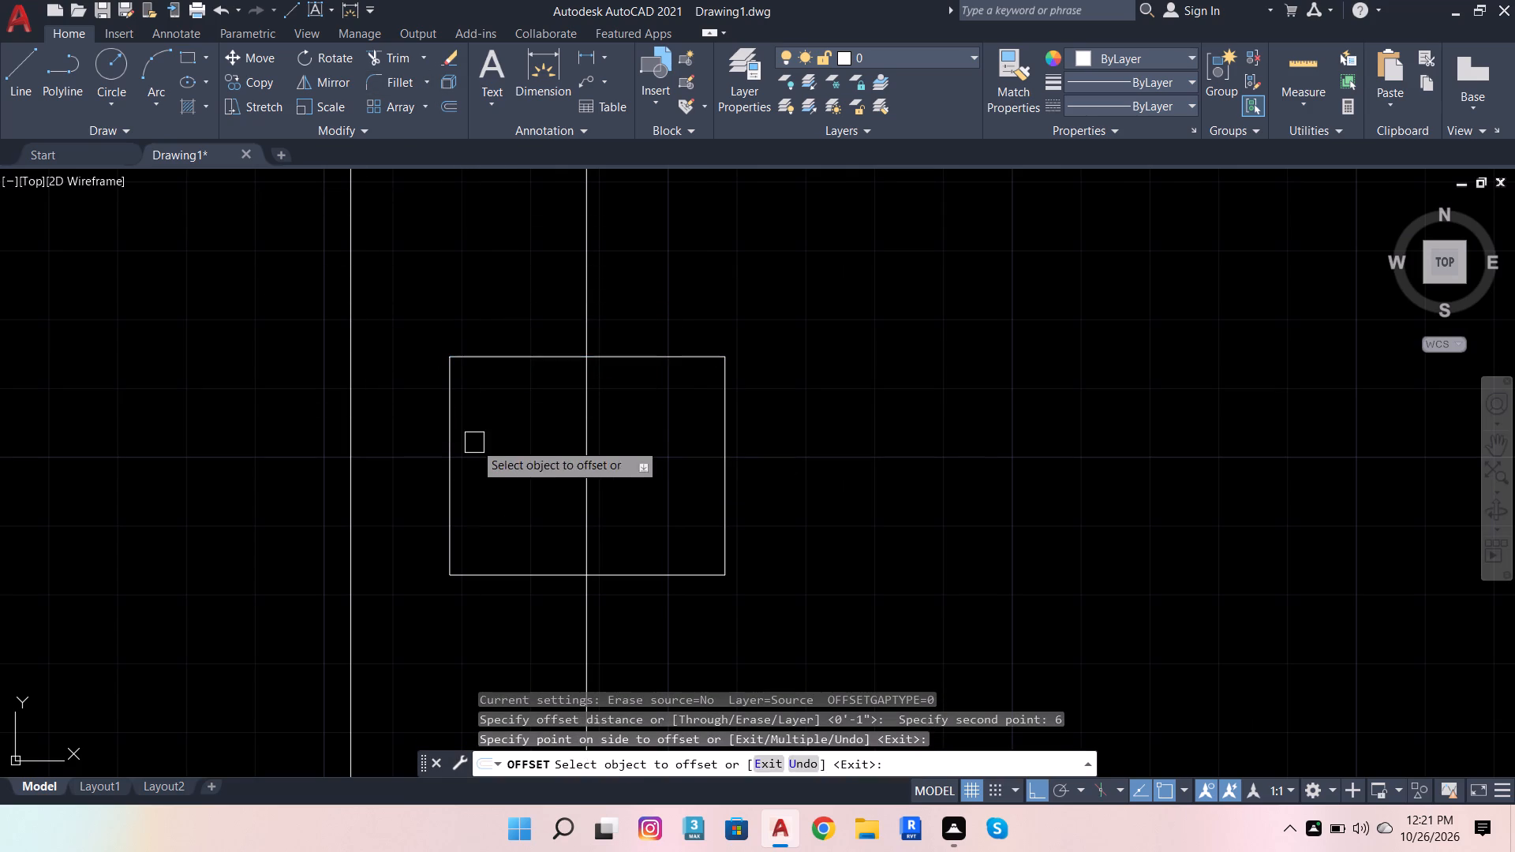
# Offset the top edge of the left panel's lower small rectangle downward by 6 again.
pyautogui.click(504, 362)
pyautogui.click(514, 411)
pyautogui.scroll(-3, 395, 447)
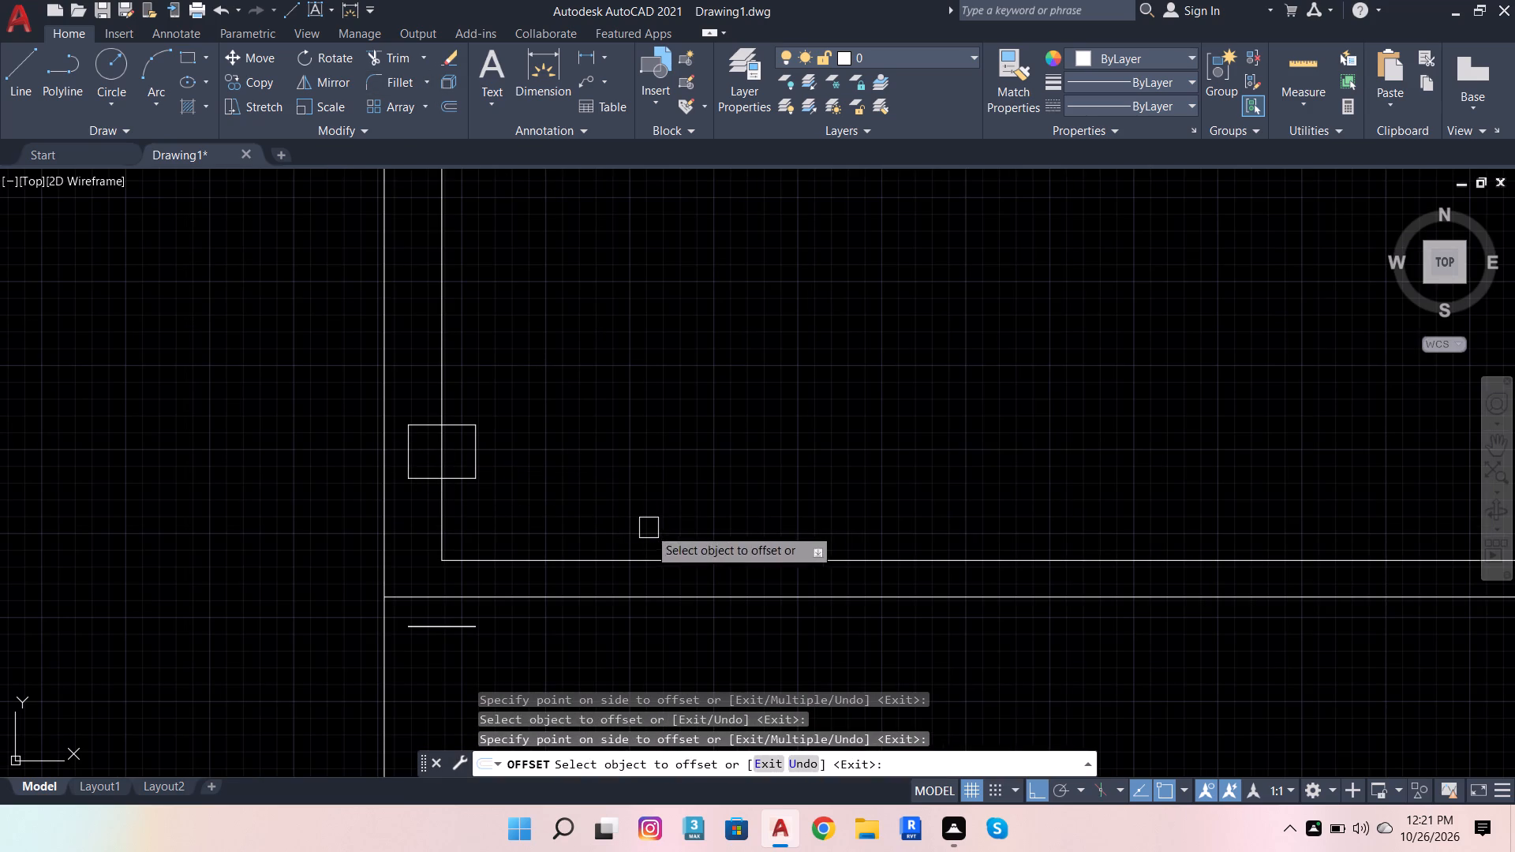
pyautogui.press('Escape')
# Erase the two stray offset lines below the left panel's bottom edge.
pyautogui.scroll(2, 466, 668)
pyautogui.click(472, 663)
pyautogui.click(371, 542)
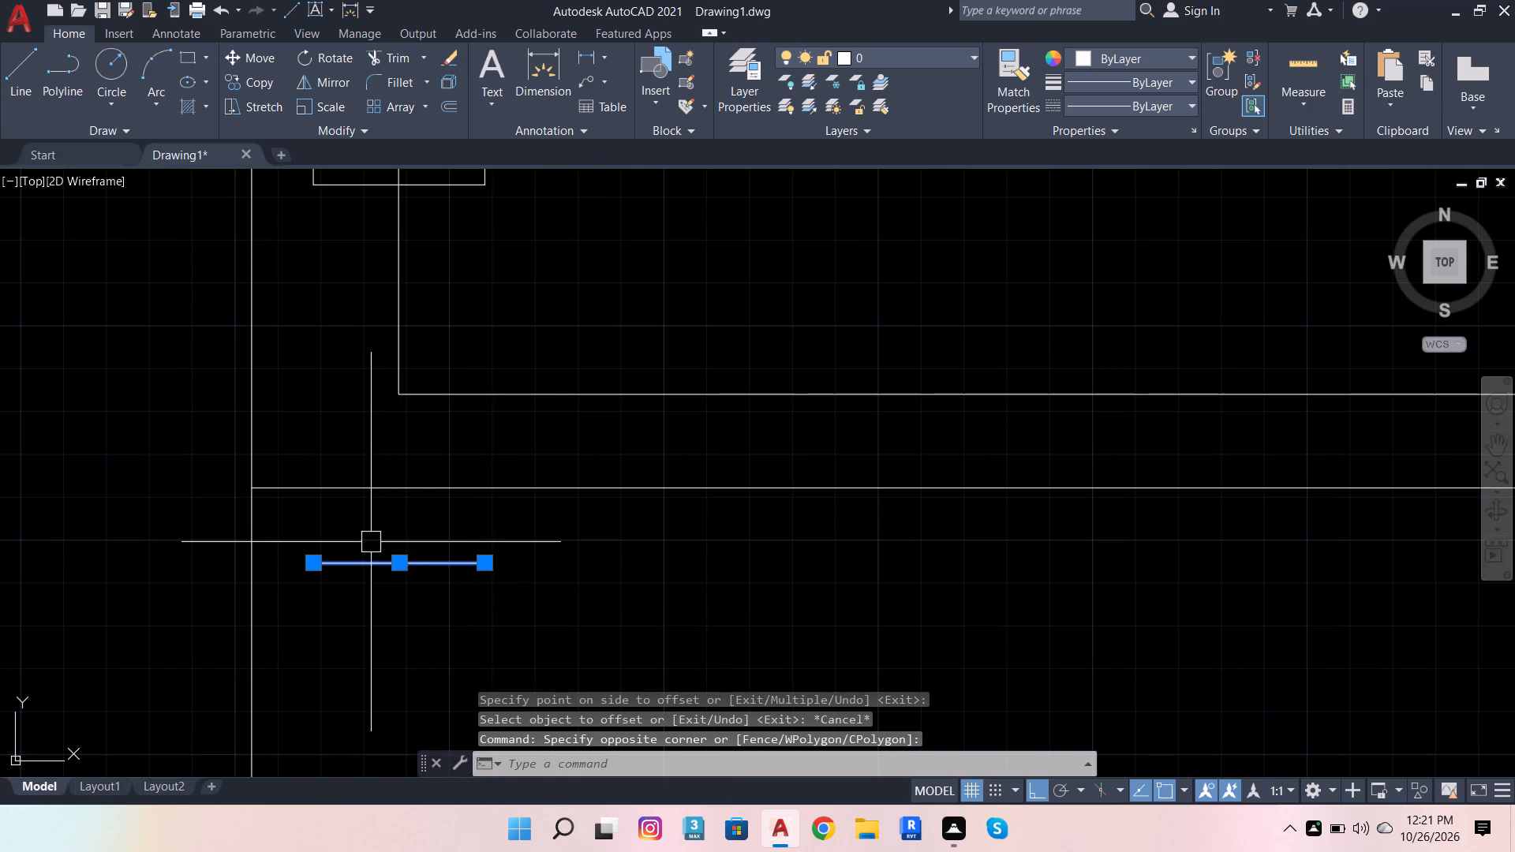
pyautogui.scroll(-4, 563, 596)
pyautogui.hotkey('shift', 'Delete')
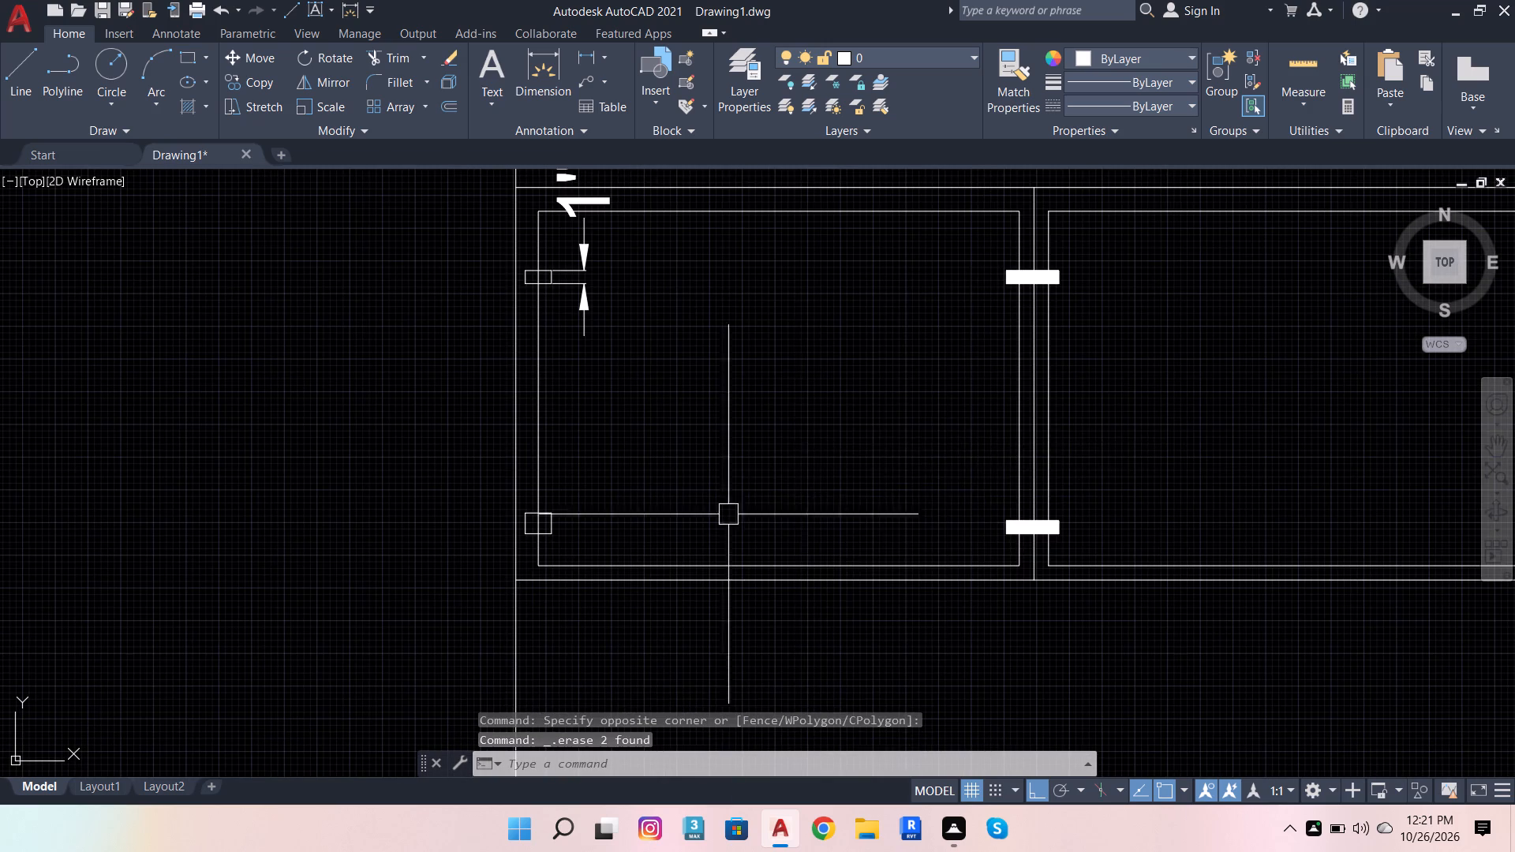
# Offset the top edge of the left panel's lower small rectangle downward by .6.
pyautogui.scroll(3, 551, 565)
pyautogui.click(558, 354)
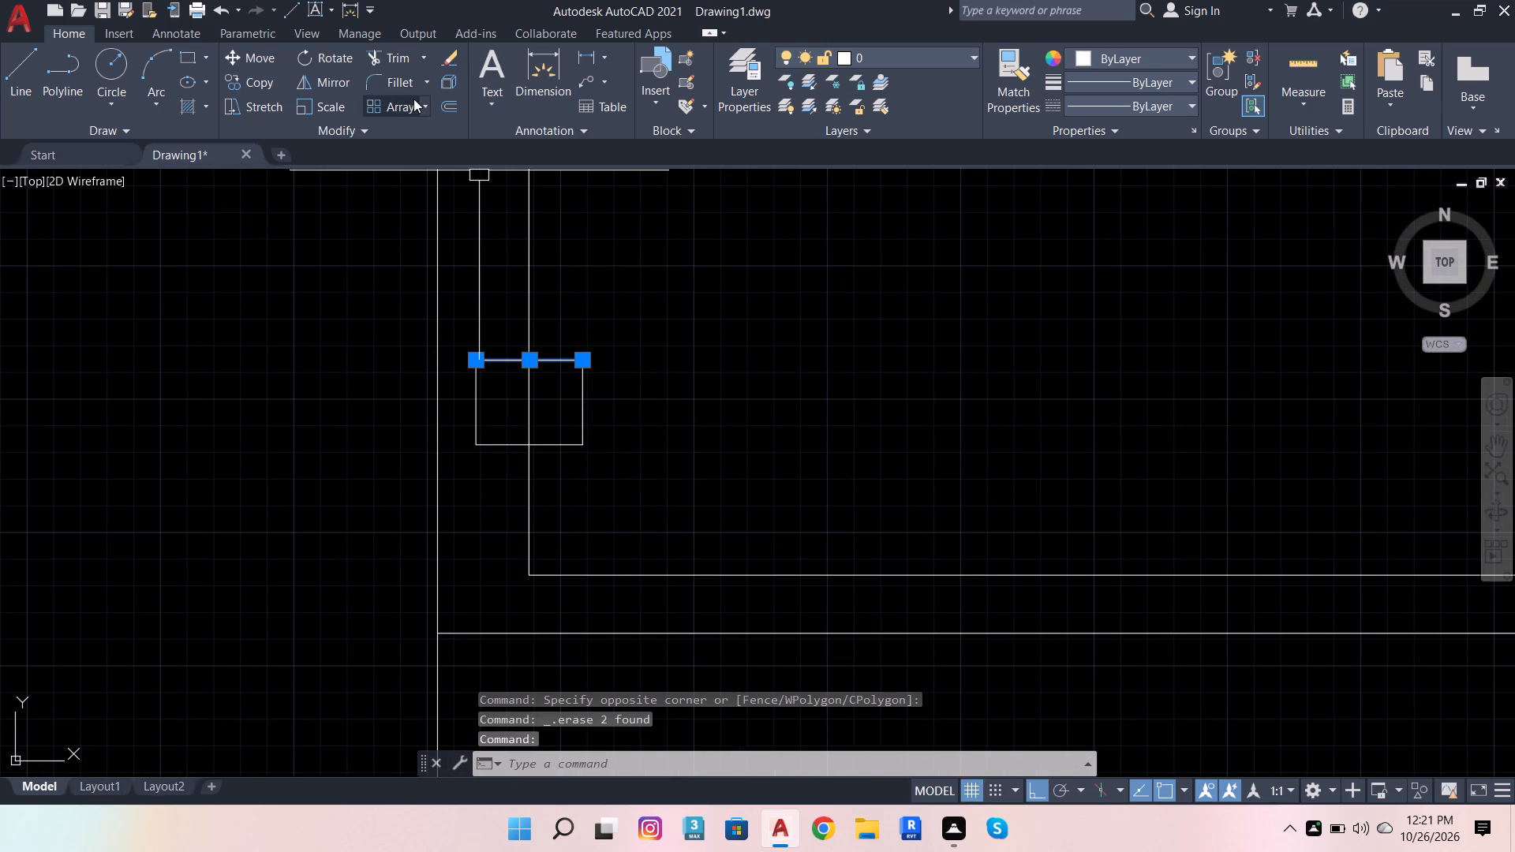
pyautogui.click(443, 105)
pyautogui.click(578, 356)
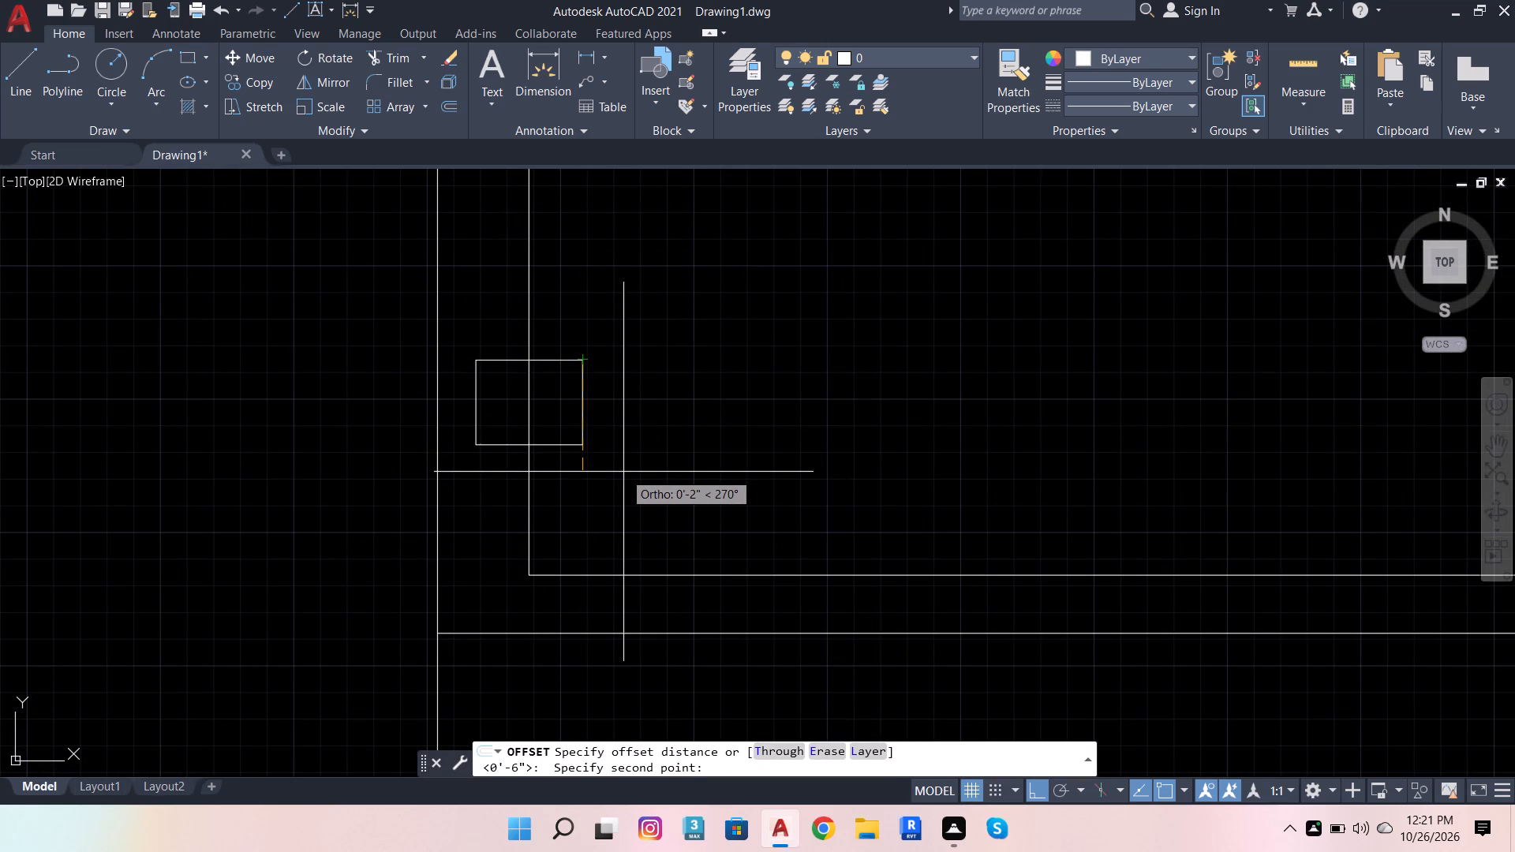
pyautogui.write('.9')
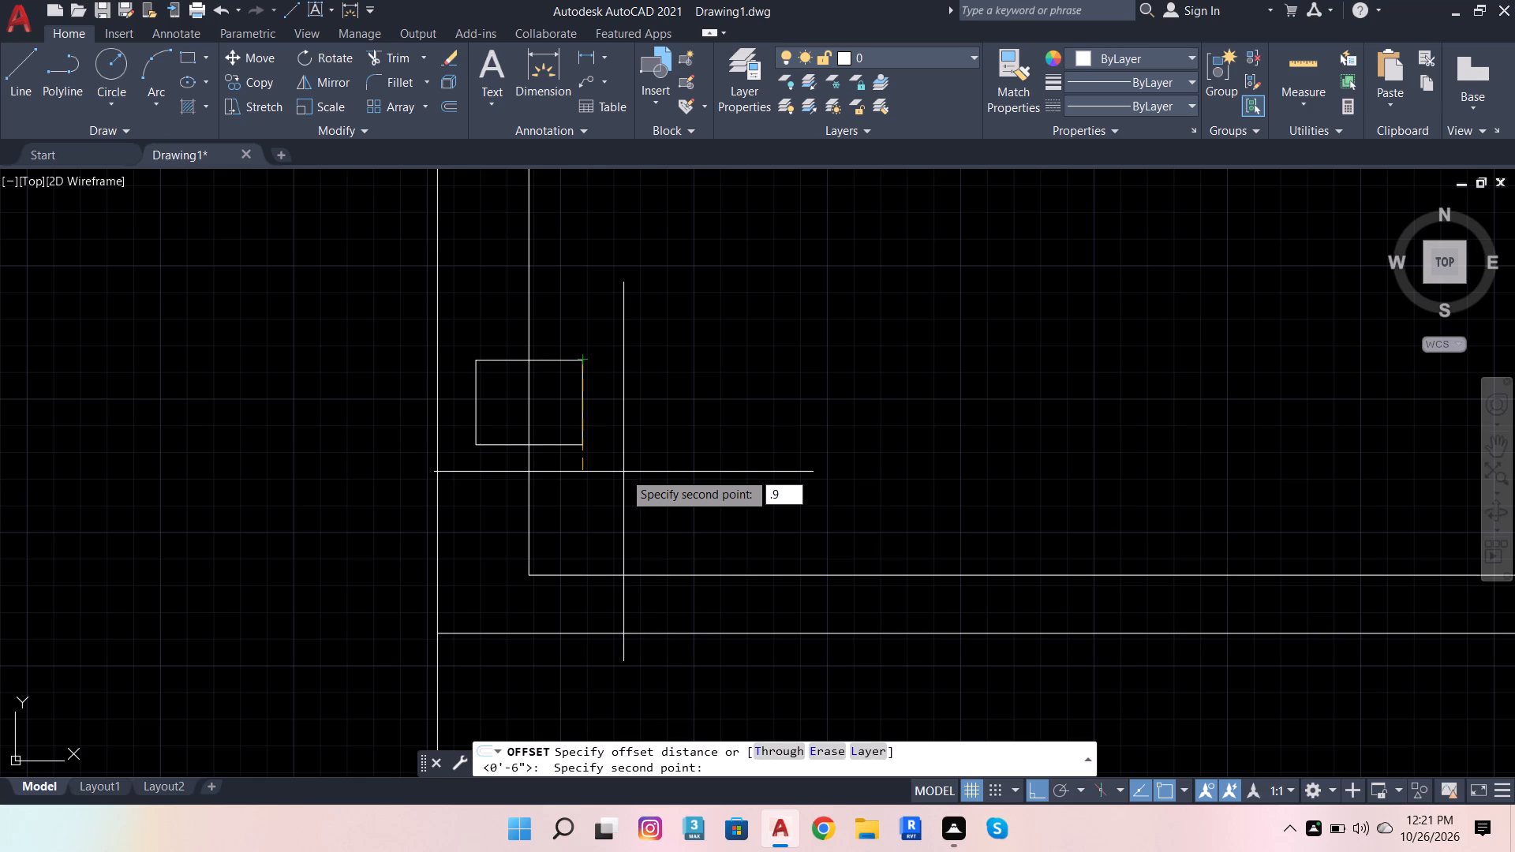
pyautogui.press('BackSpace')
pyautogui.press('6')
pyautogui.press('Return')
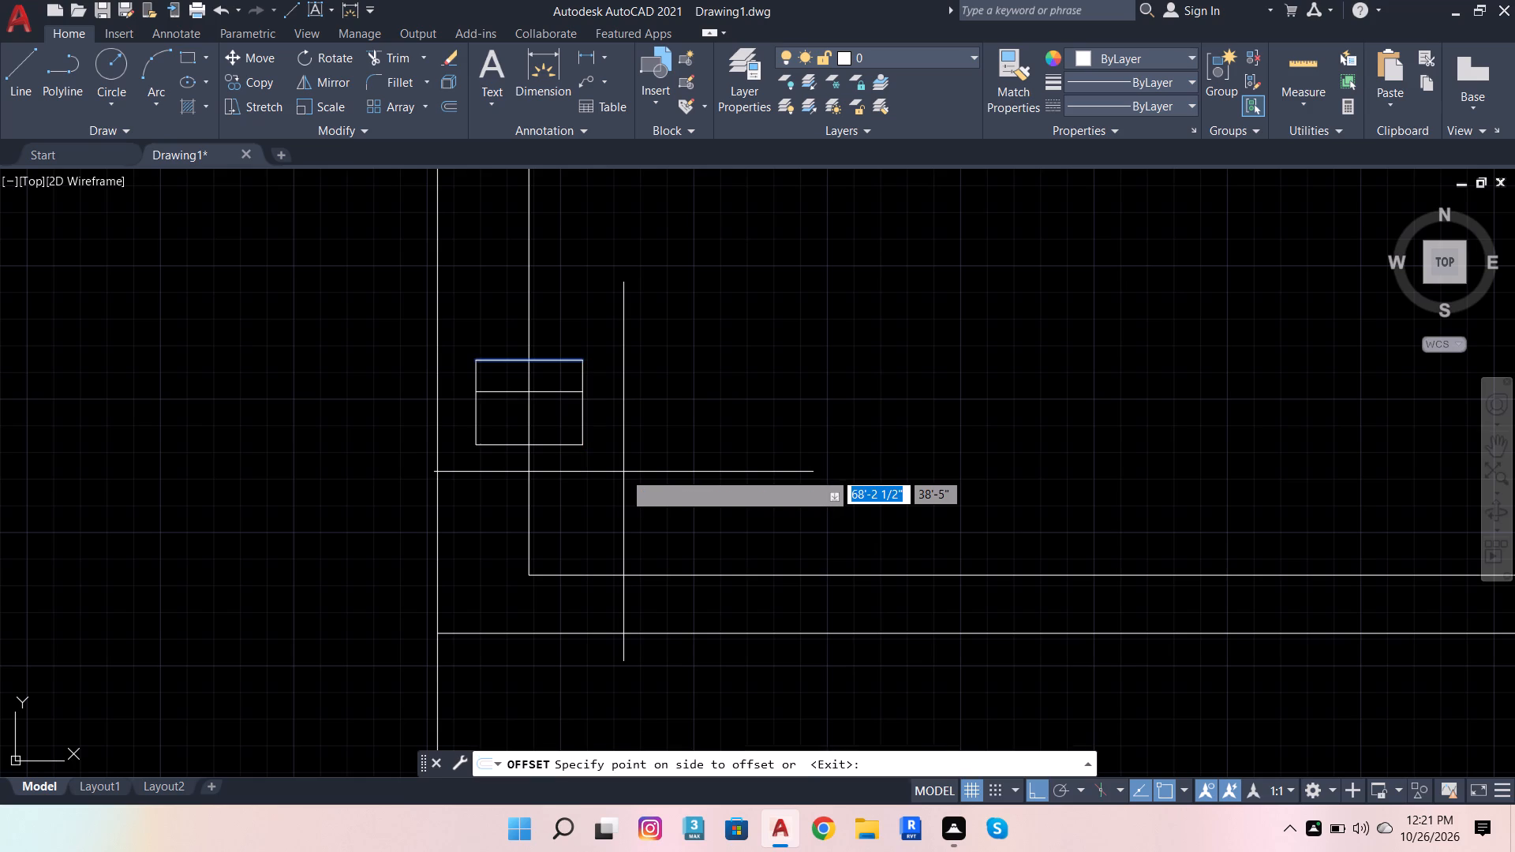
pyautogui.click(623, 472)
pyautogui.scroll(-4, 465, 458)
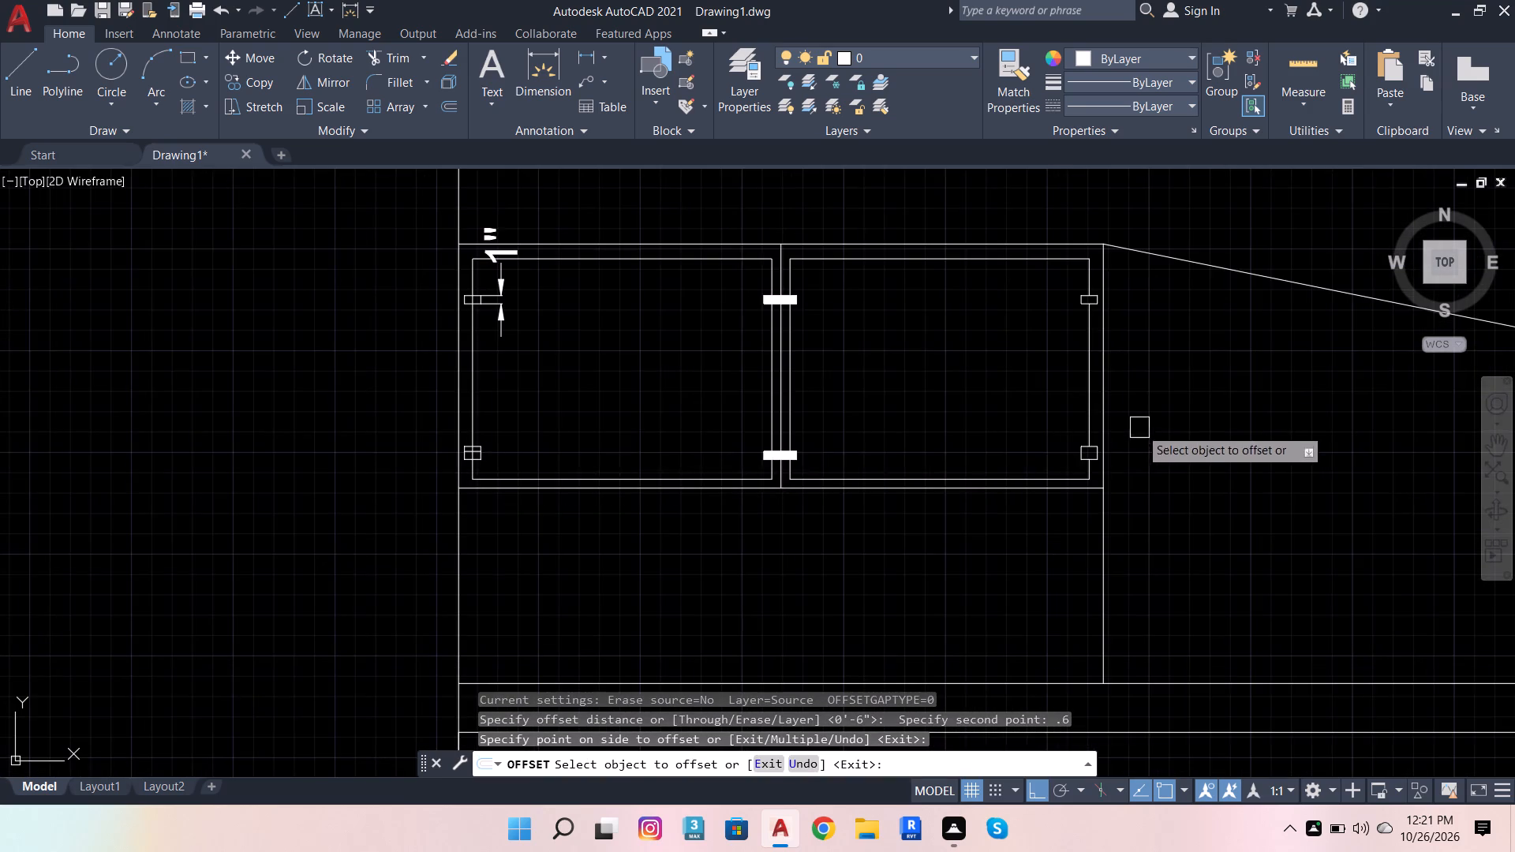
# Offset the top edge of the right panel's lower outer small rectangle downward by the same .6 distance.
pyautogui.scroll(3, 1129, 439)
pyautogui.scroll(2, 1021, 468)
pyautogui.click(966, 418)
pyautogui.click(974, 465)
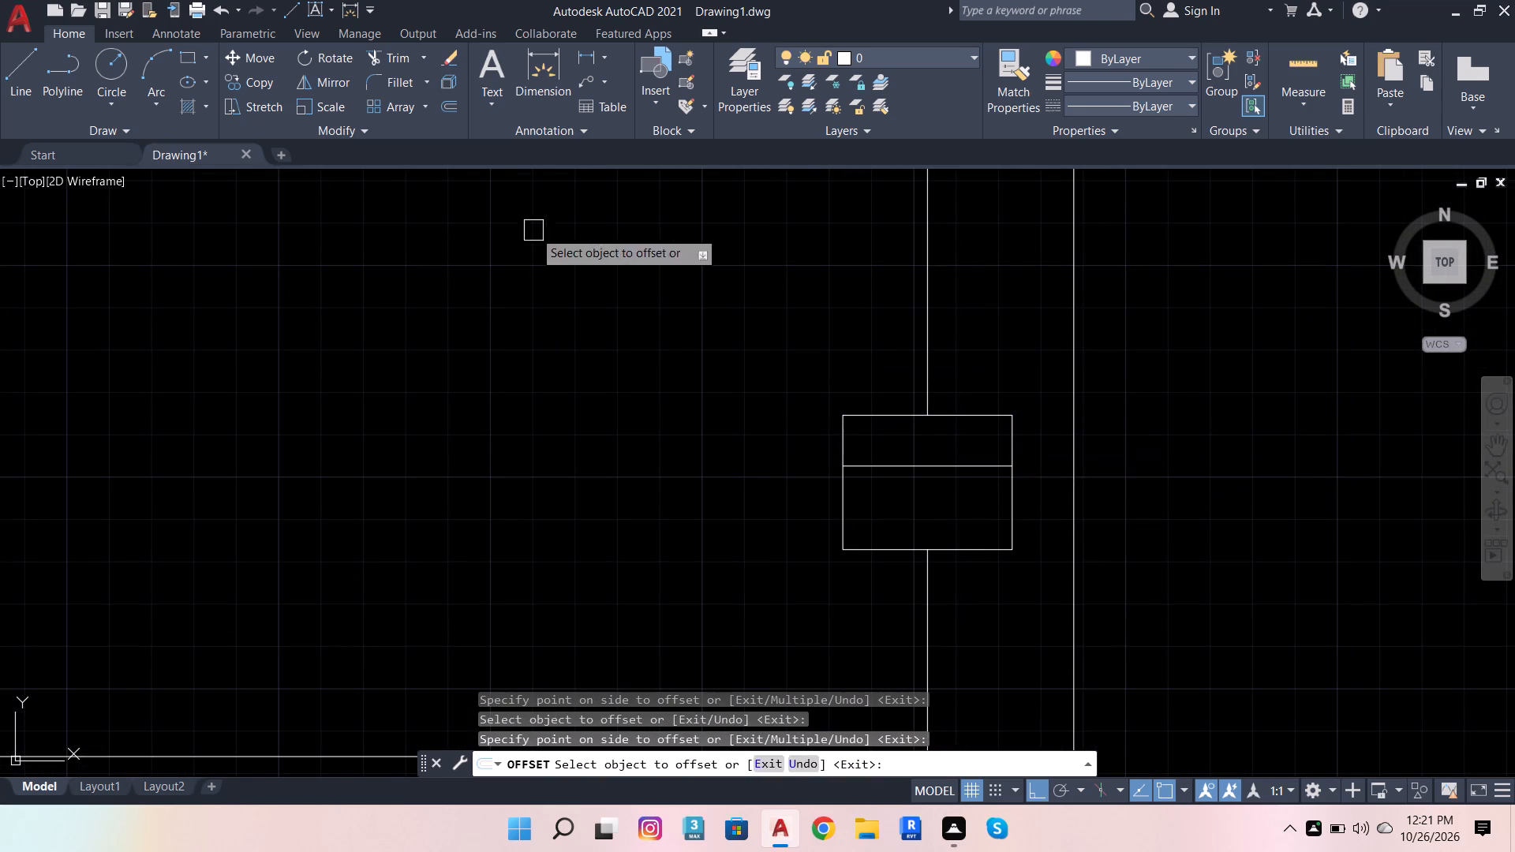
pyautogui.press('Escape')
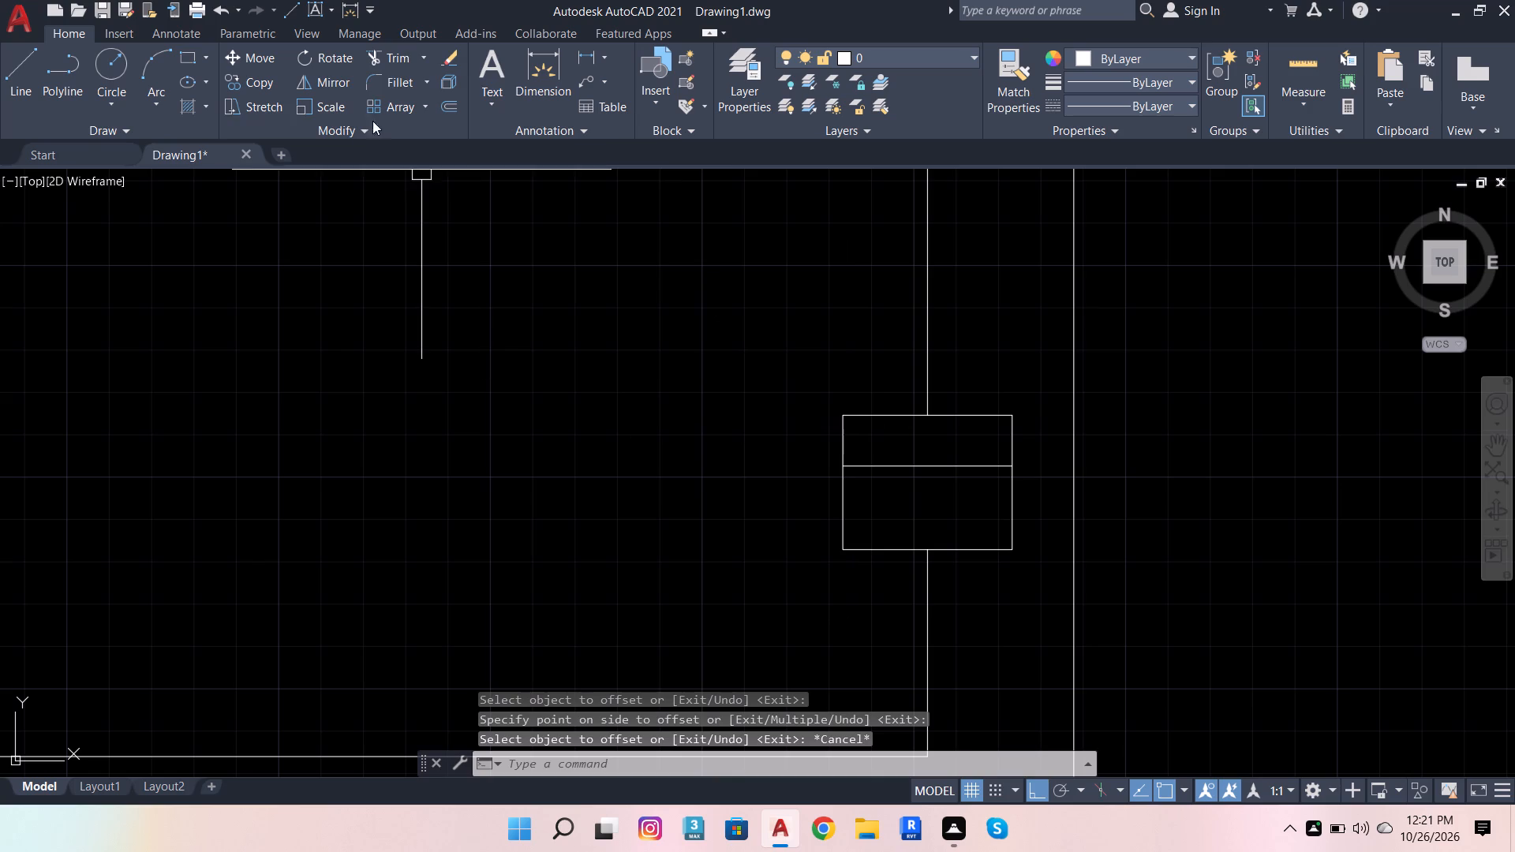
# Trim the strip above the offset line off the right panel's lower small rectangle and extend the inset edge down to that line.
pyautogui.click(403, 56)
pyautogui.moveTo(884, 390); pyautogui.dragTo(884, 409)
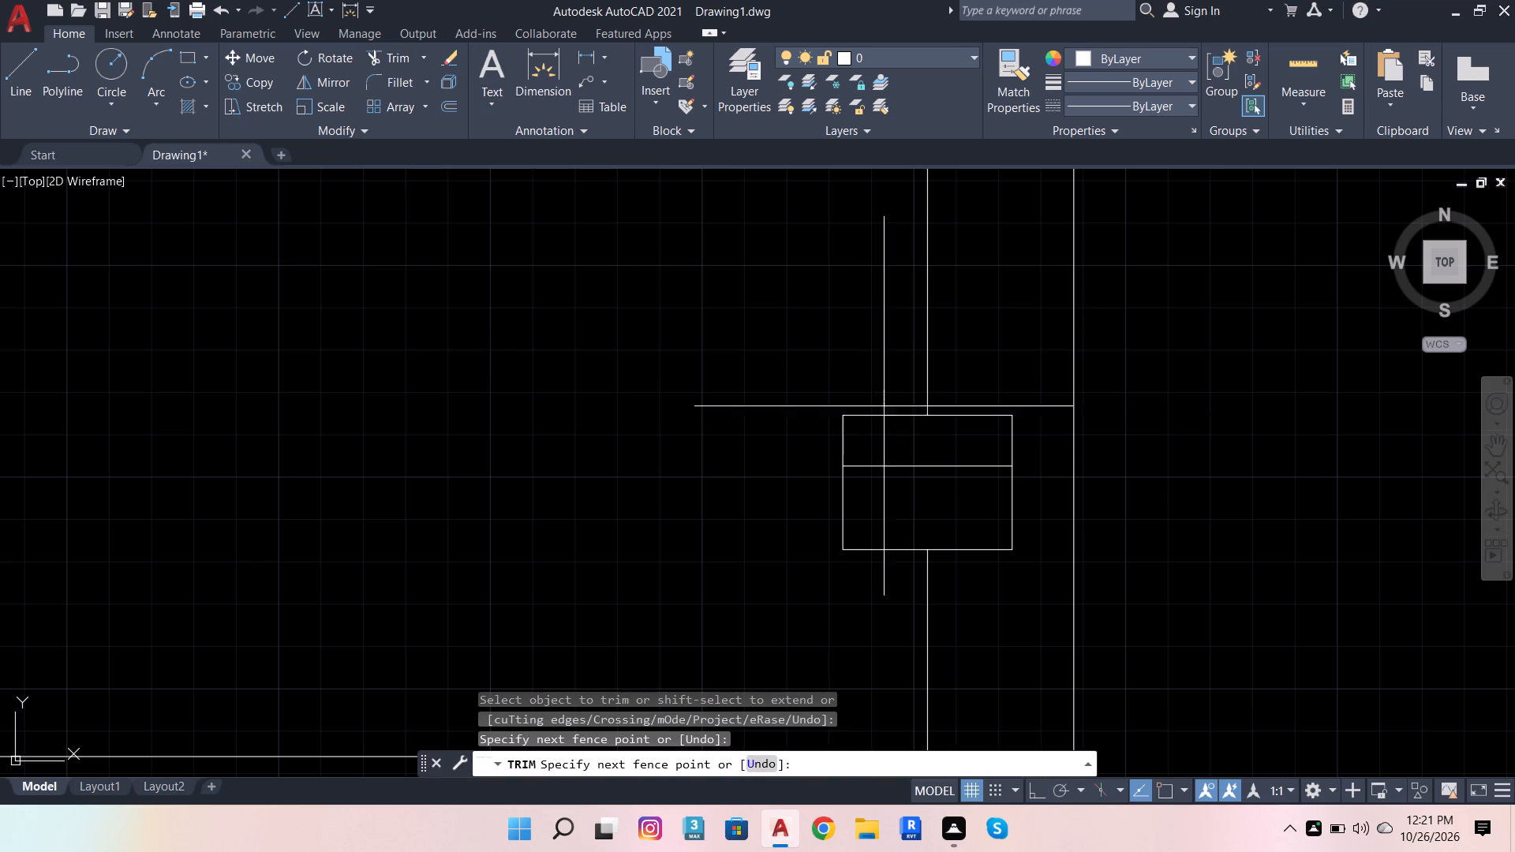
pyautogui.moveTo(884, 409); pyautogui.dragTo(818, 448)
pyautogui.moveTo(979, 380); pyautogui.dragTo(1031, 443)
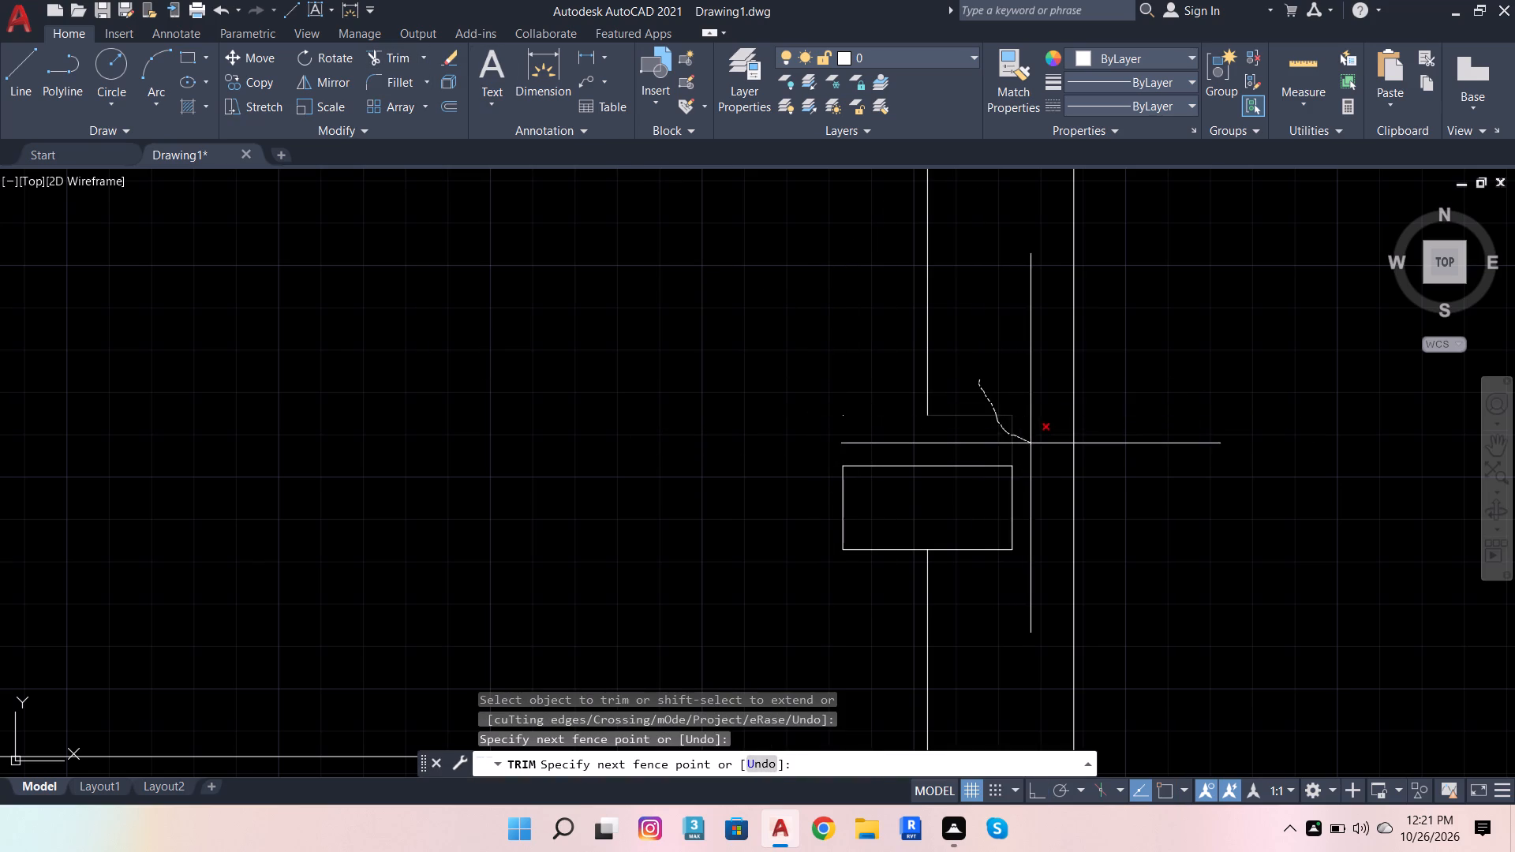
pyautogui.moveTo(1031, 443); pyautogui.dragTo(1034, 443)
pyautogui.keyDown('shift'); pyautogui.click(929, 368); pyautogui.keyUp('shift')
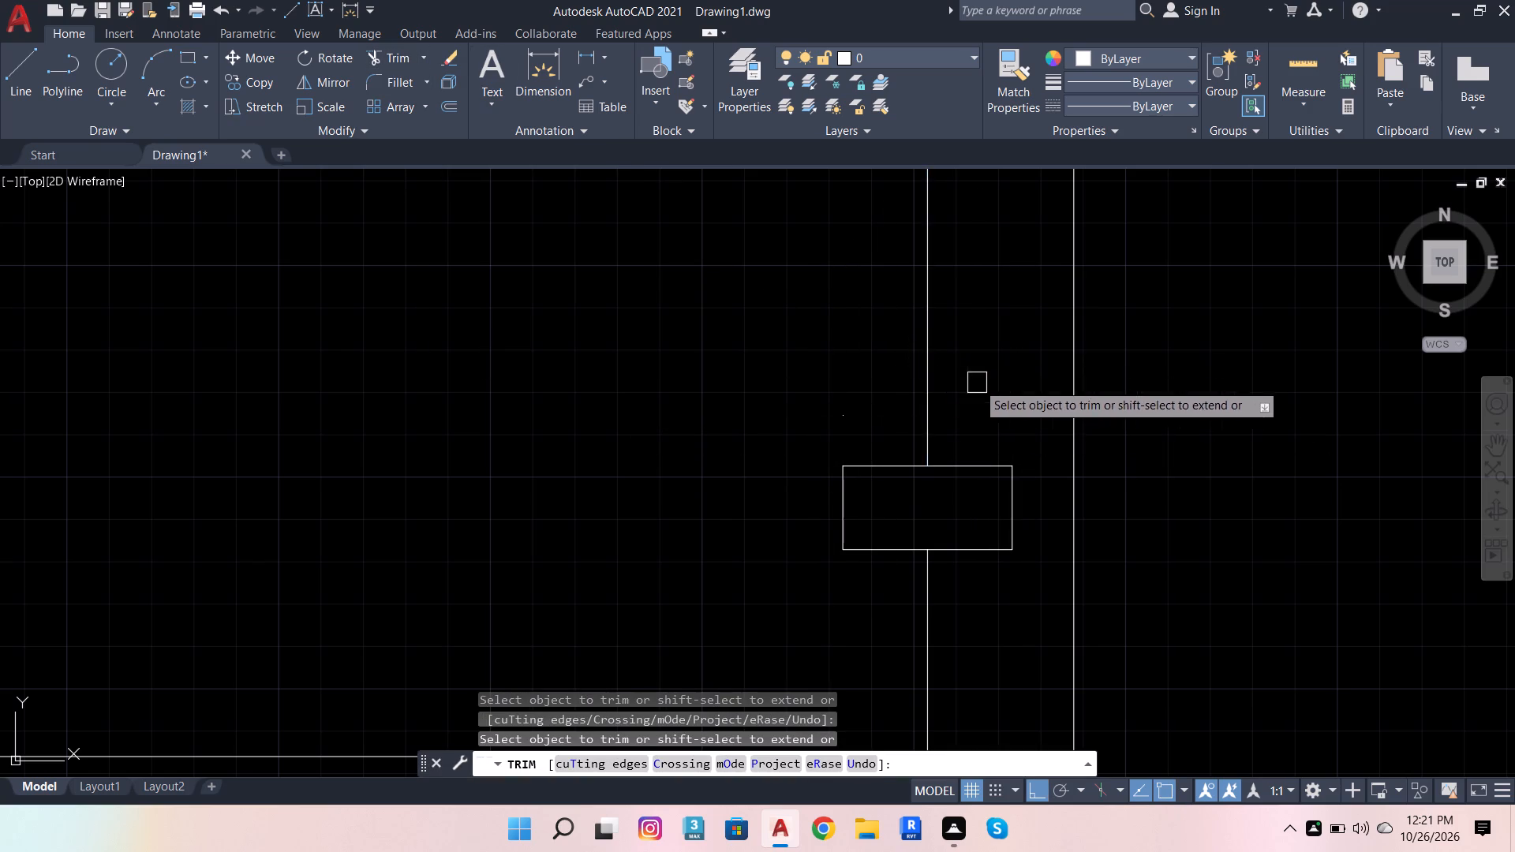
# Trim the left panel's lower small rectangle down to its offset line and clear the inset edge segment inside it.
pyautogui.scroll(-6, 983, 400)
pyautogui.scroll(4, 376, 426)
pyautogui.scroll(1, 309, 280)
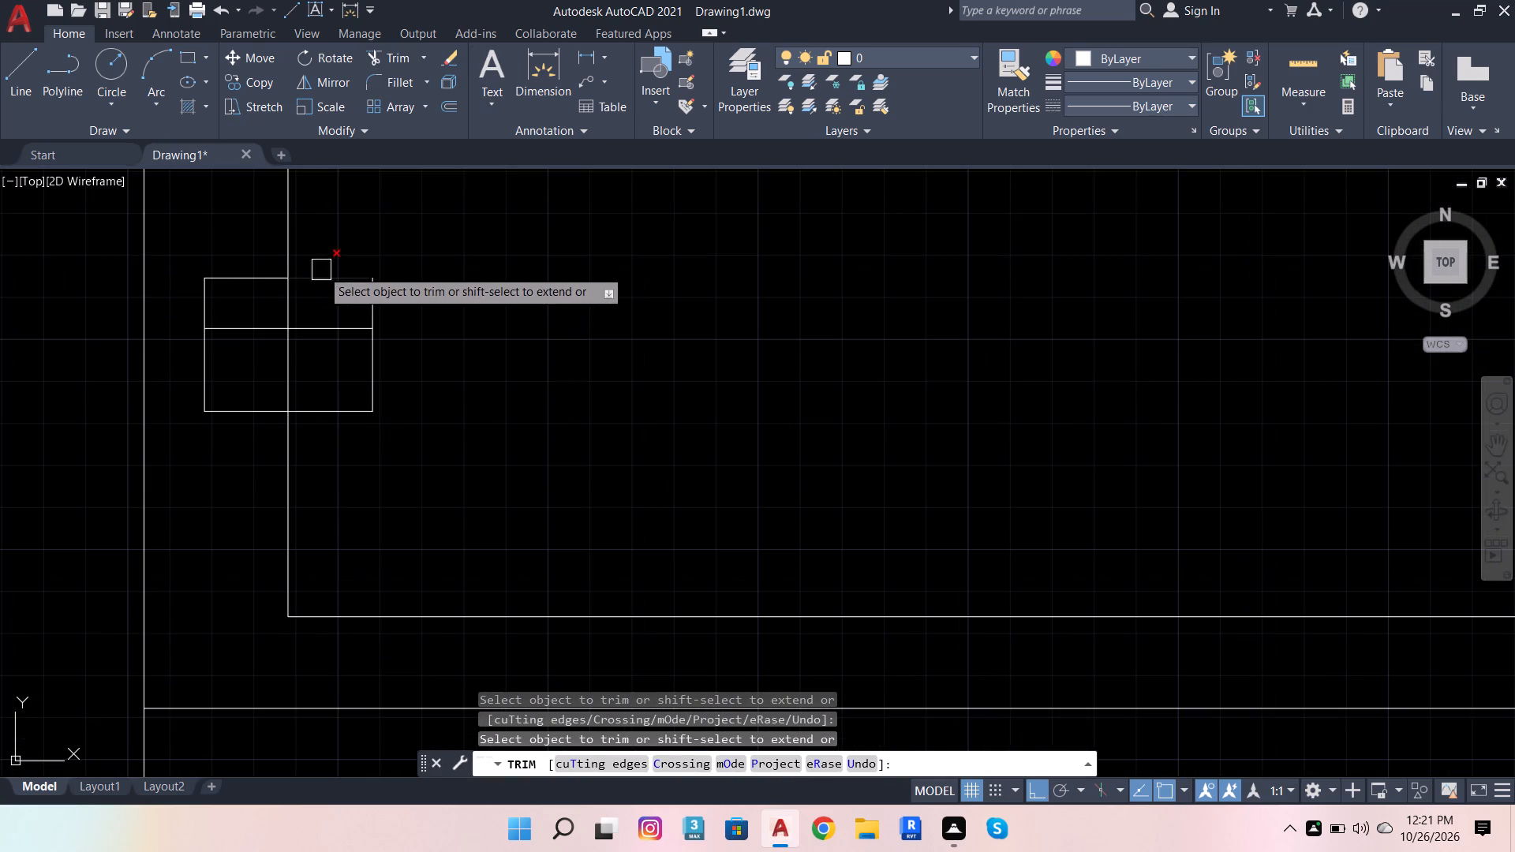
pyautogui.moveTo(322, 259); pyautogui.dragTo(394, 299)
pyautogui.moveTo(264, 251); pyautogui.dragTo(230, 289)
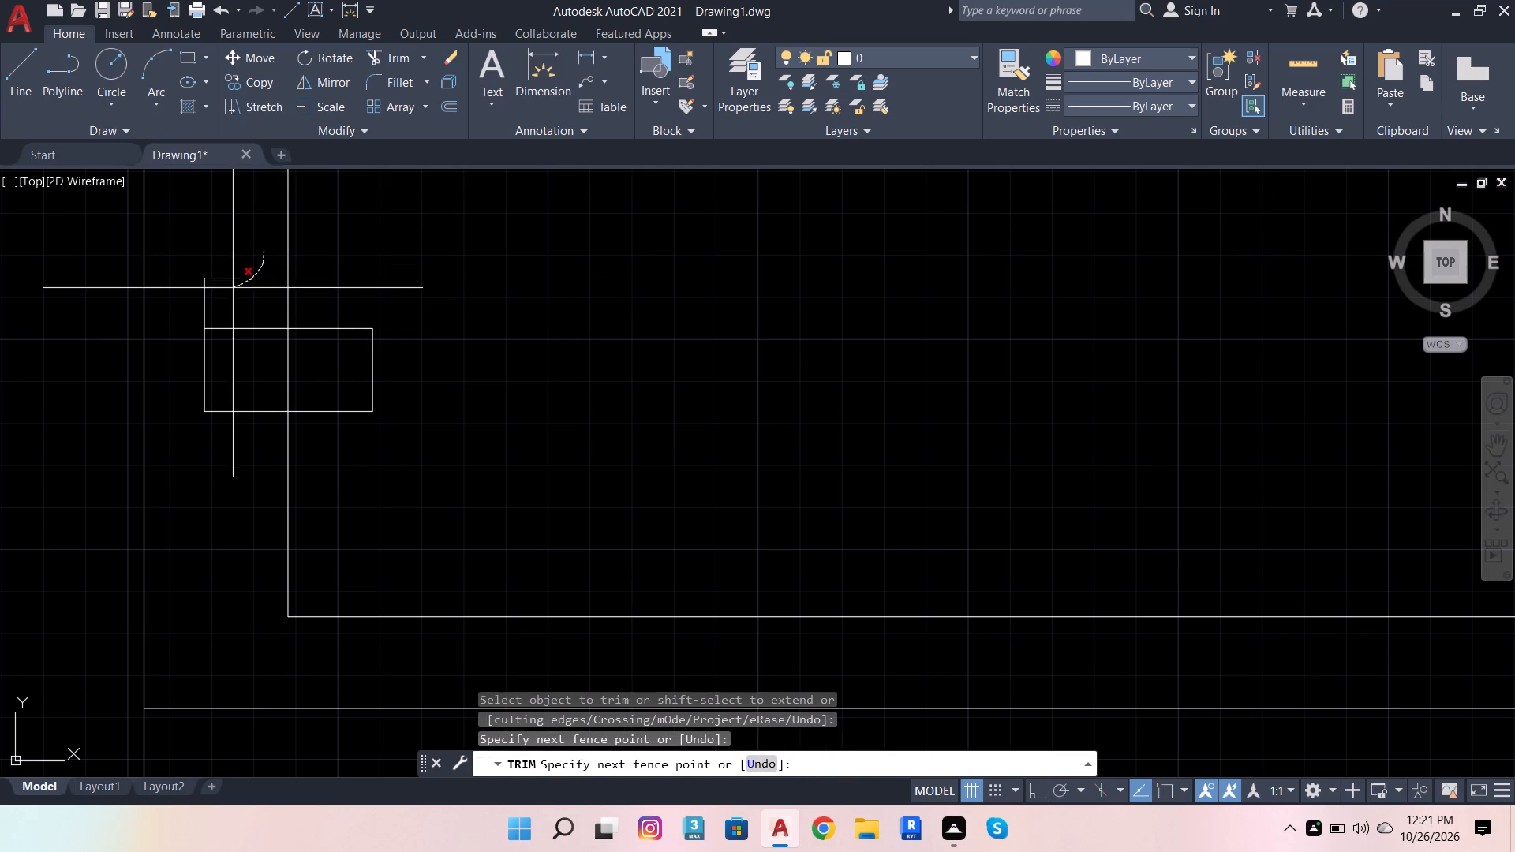
pyautogui.moveTo(230, 289); pyautogui.dragTo(189, 301)
pyautogui.moveTo(290, 360); pyautogui.dragTo(298, 360)
# Trim the inset edge inside the left panel's upper small rectangle and remove that rectangle's height dimension.
pyautogui.scroll(-4, 522, 488)
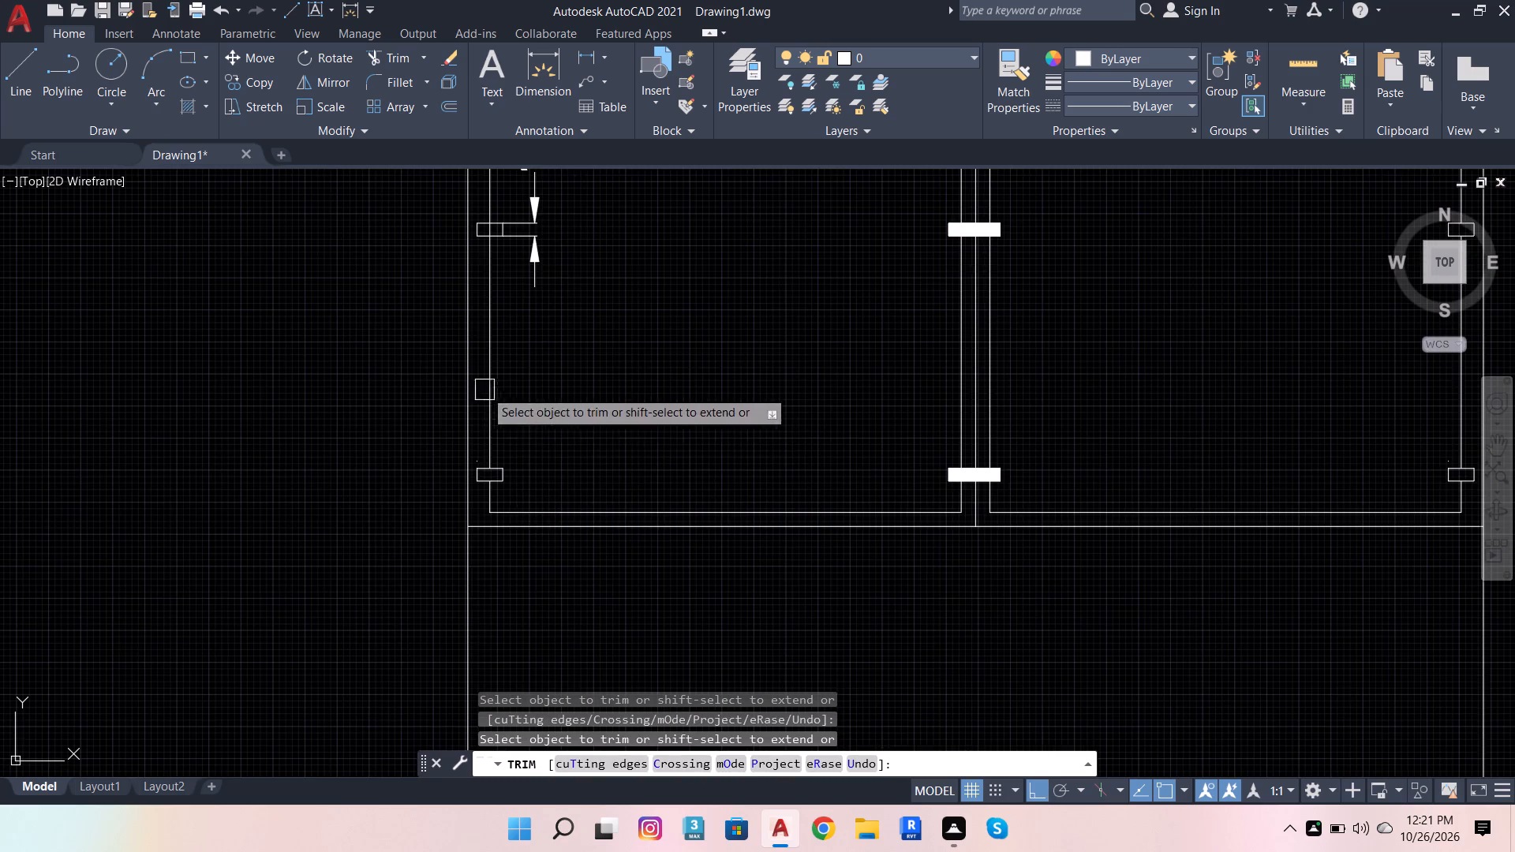
pyautogui.scroll(3, 516, 188)
pyautogui.click(434, 327)
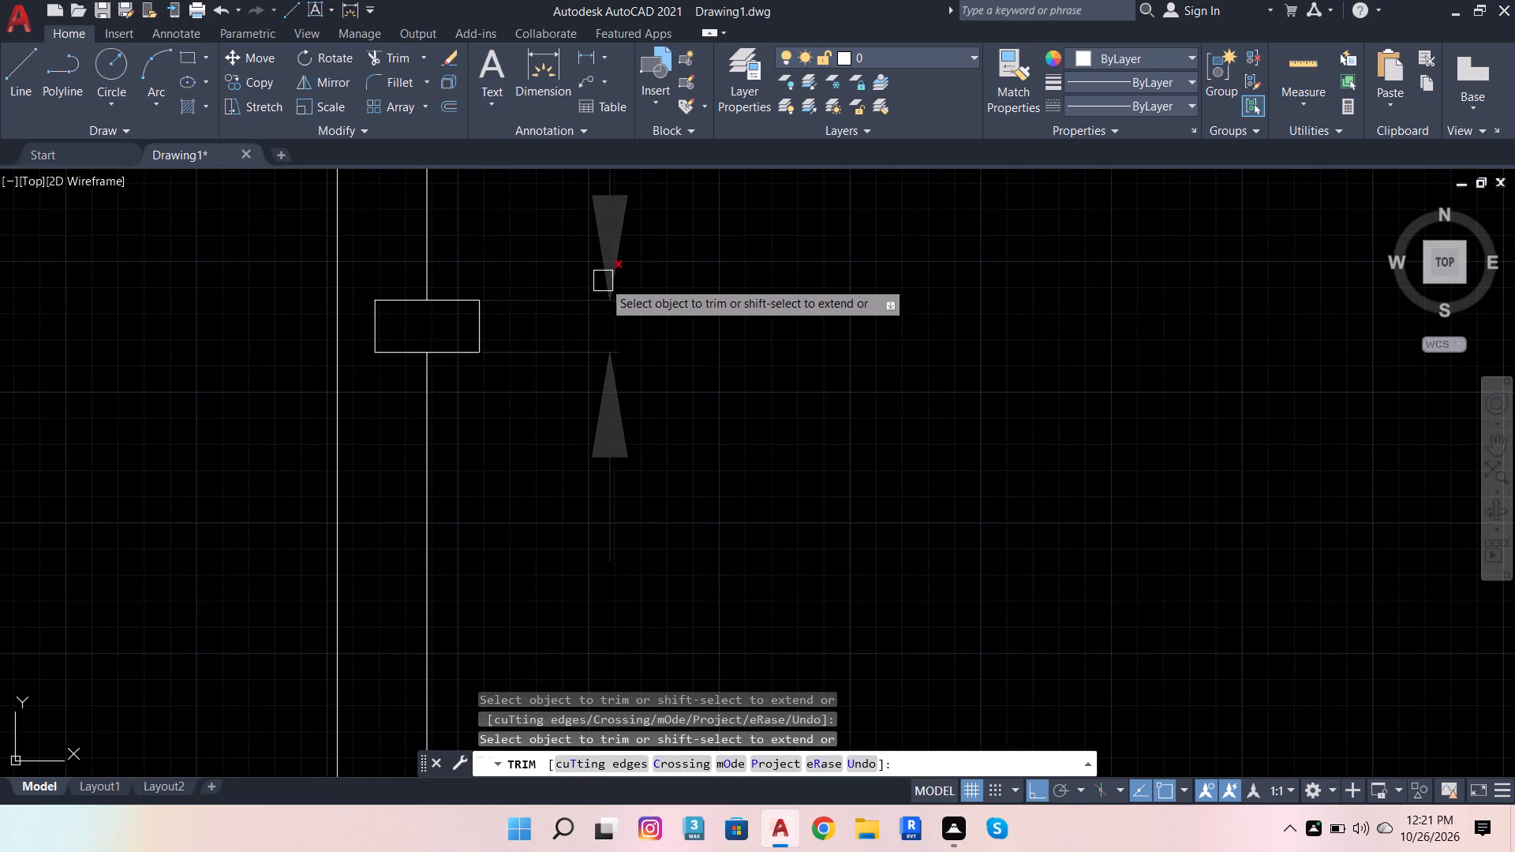
pyautogui.click(600, 296)
pyautogui.scroll(-3, 712, 353)
pyautogui.press('Escape')
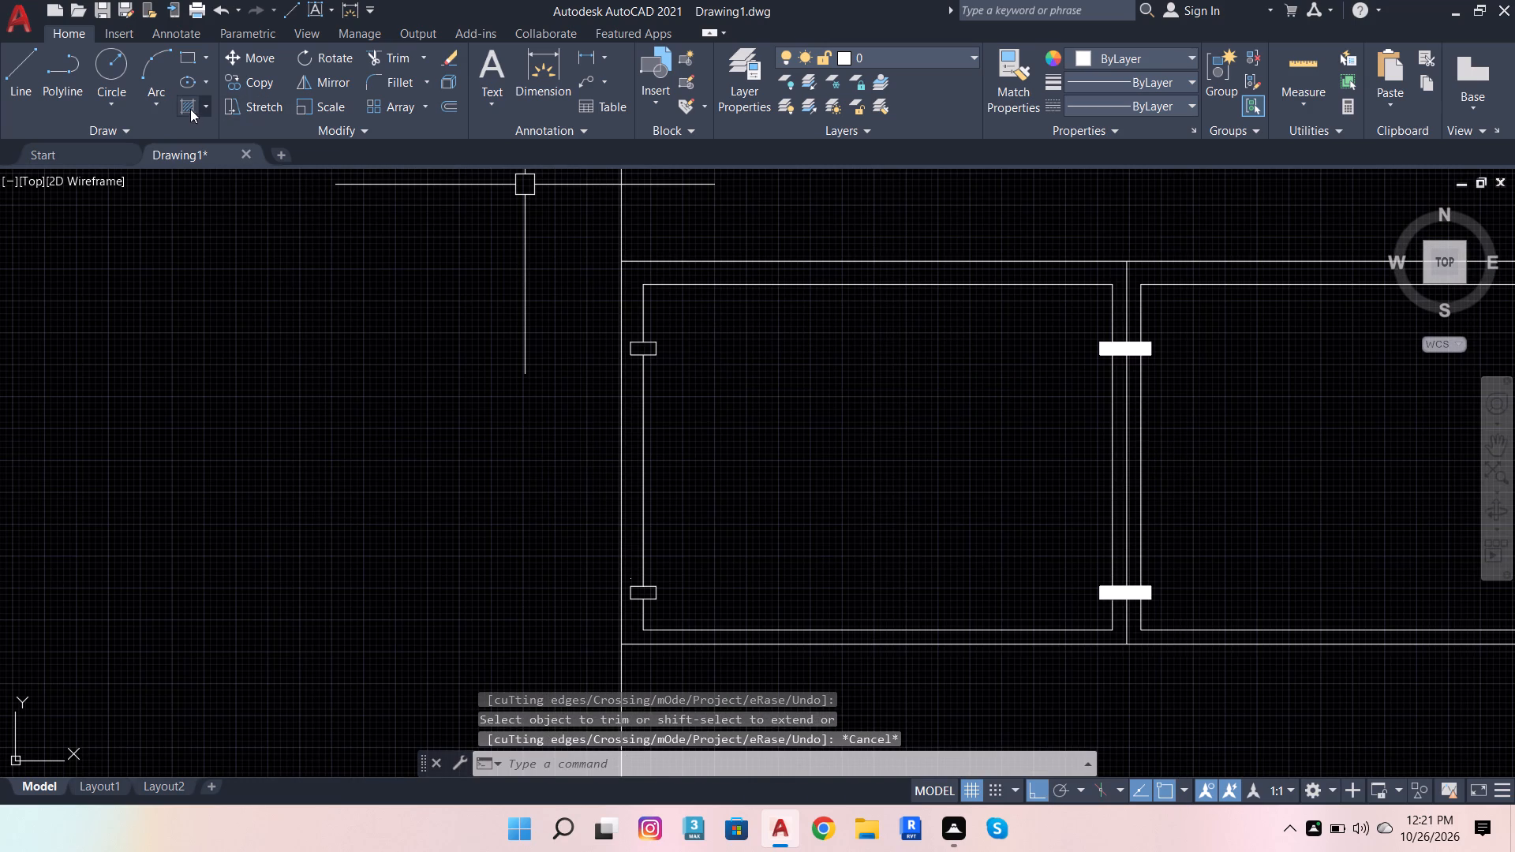
# Hatch the left panel's upper and lower outer small rectangles with the SOLID pattern, using the Use Current color.
pyautogui.click(190, 108)
pyautogui.click(175, 71)
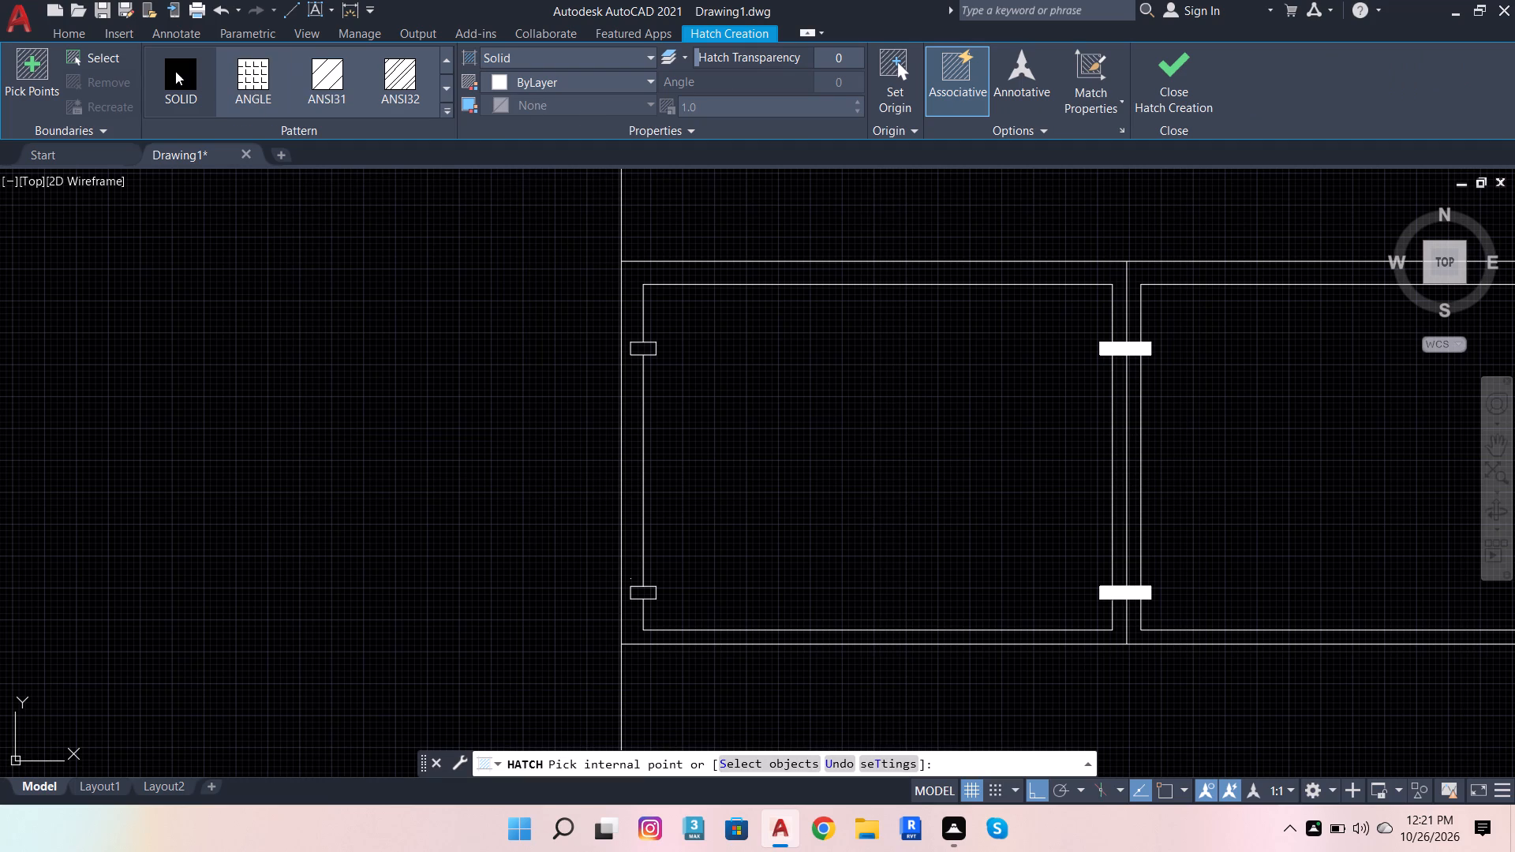
pyautogui.click(497, 81)
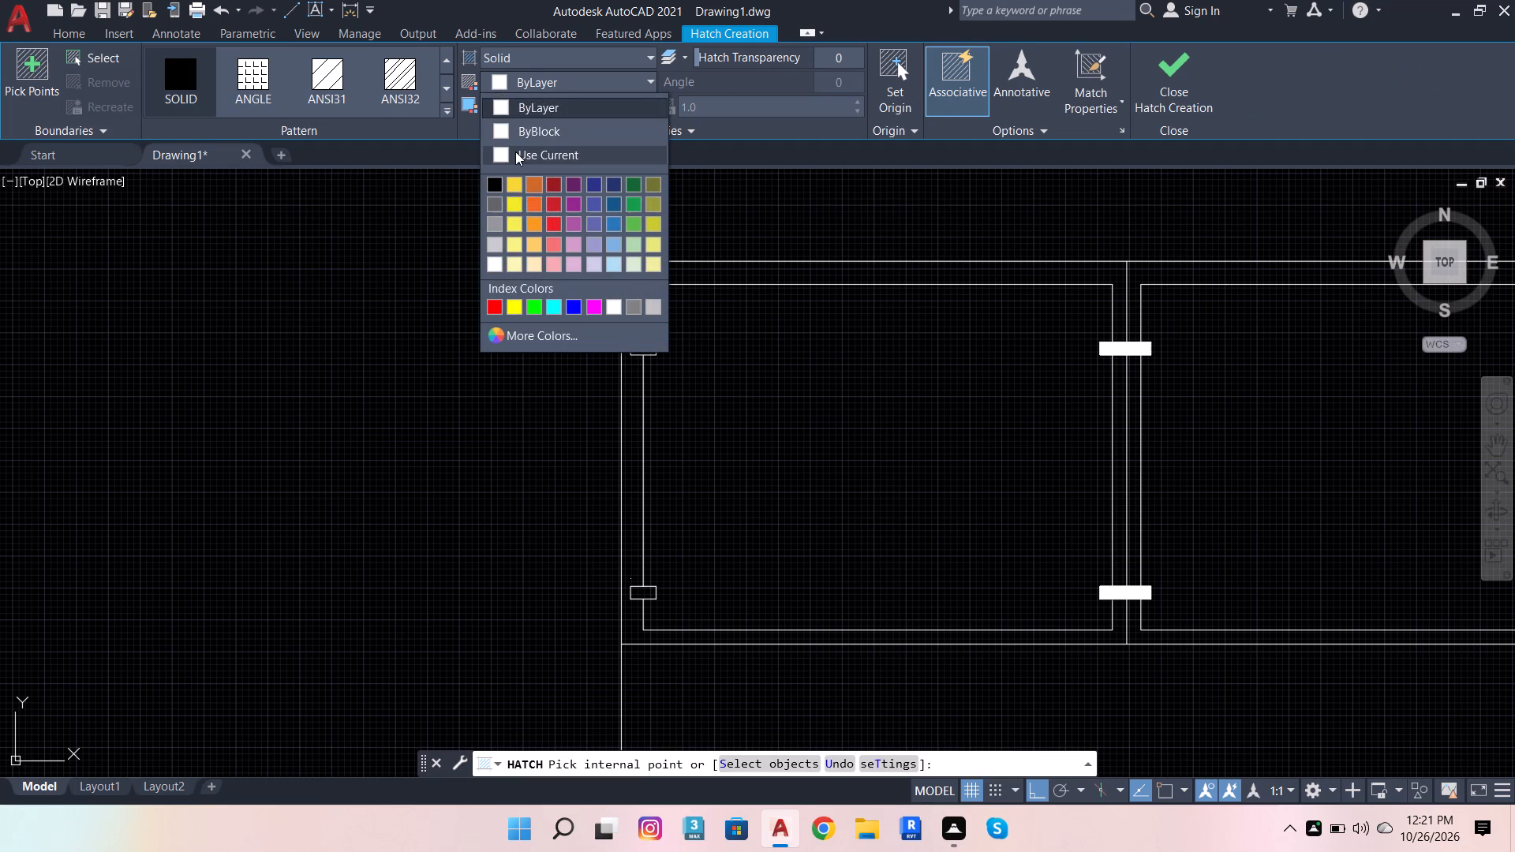
pyautogui.click(512, 157)
pyautogui.scroll(4, 645, 326)
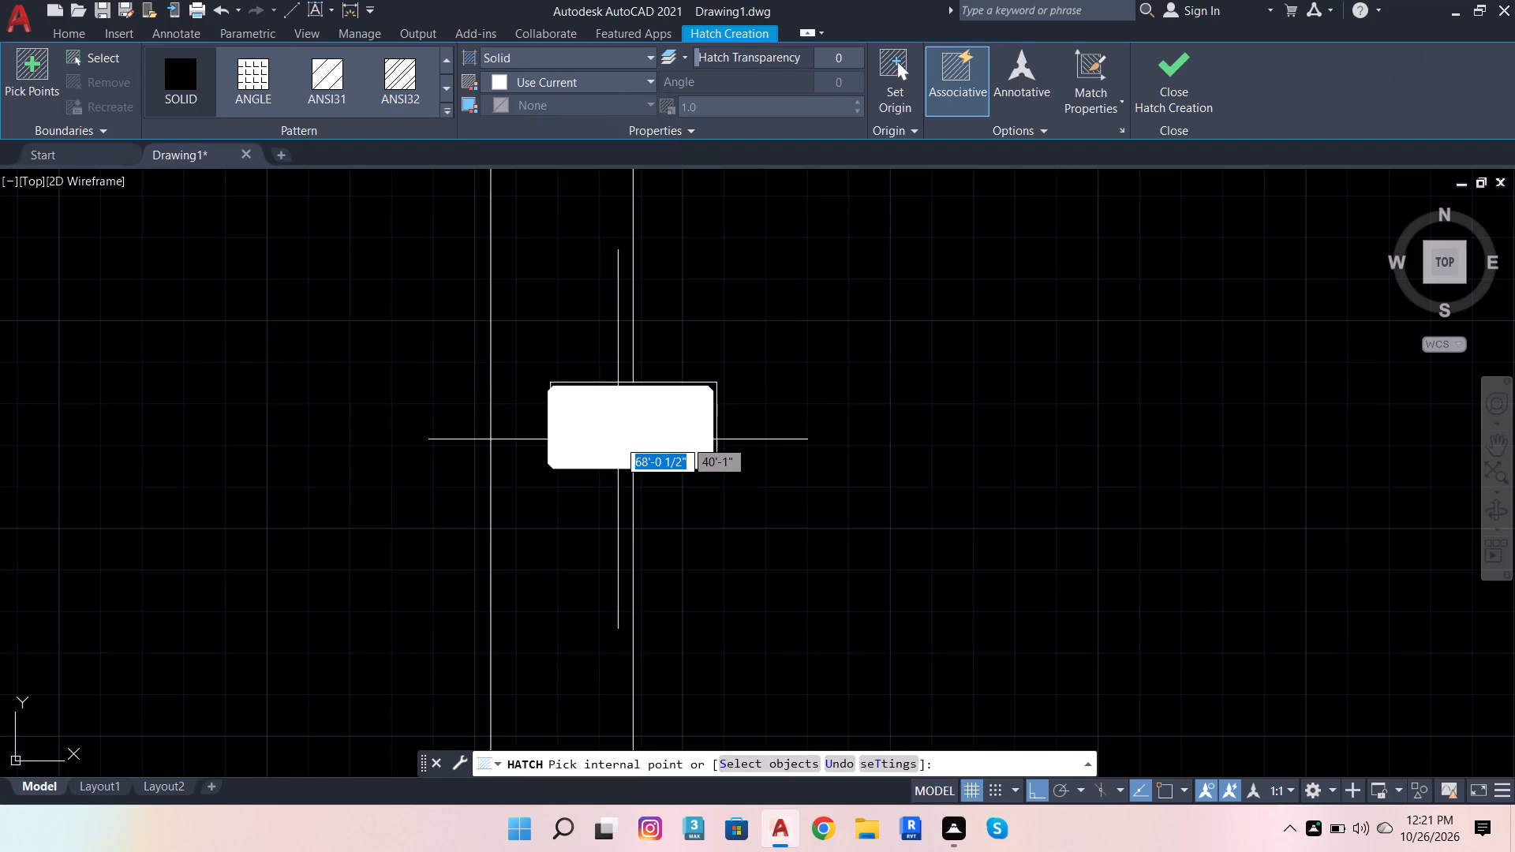
pyautogui.click(619, 427)
pyautogui.scroll(-5, 747, 319)
pyautogui.scroll(4, 707, 606)
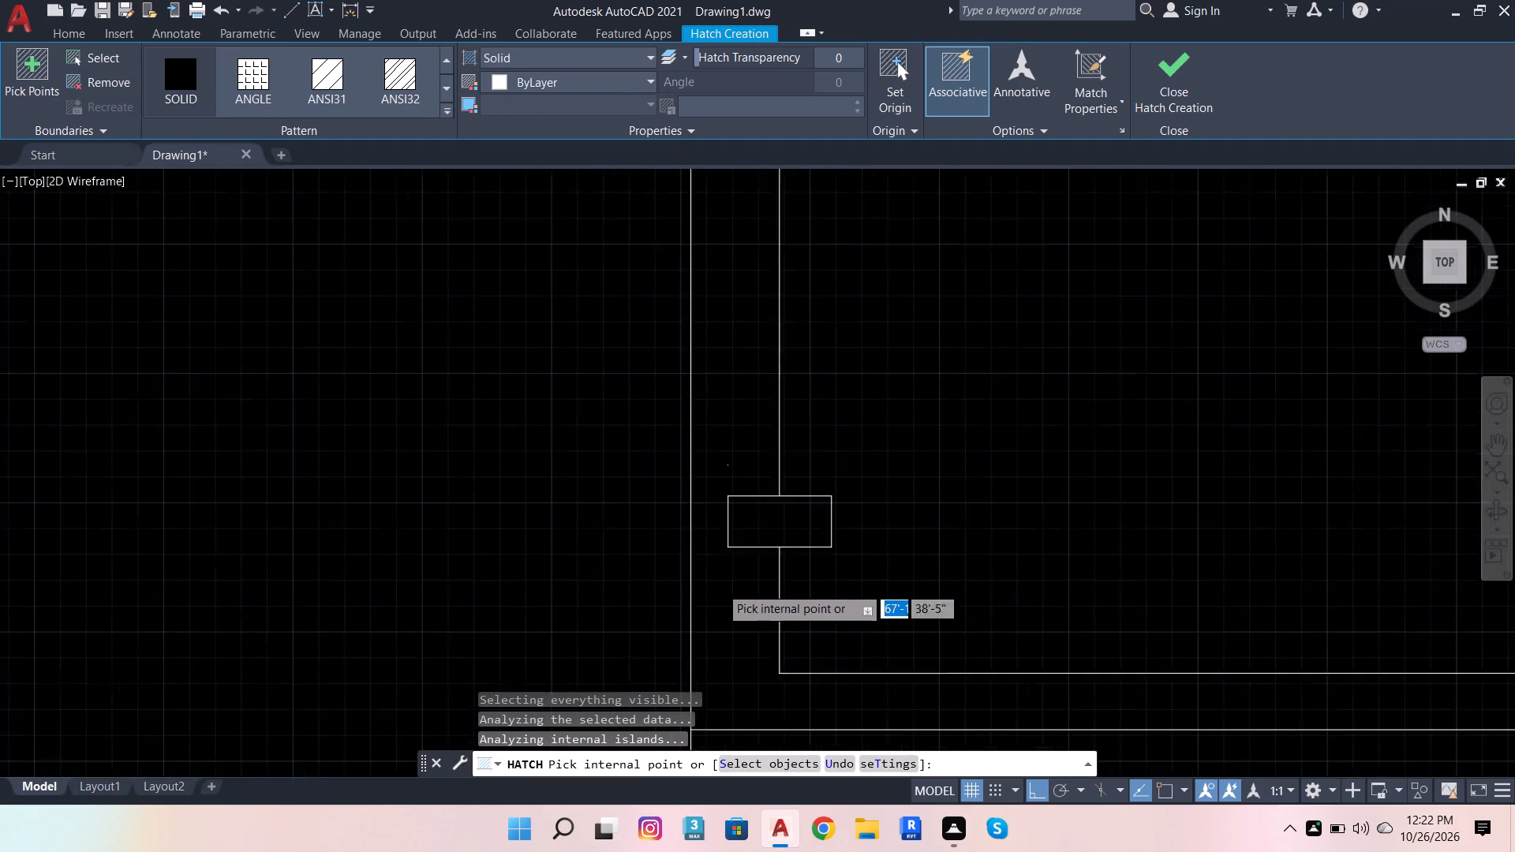
pyautogui.click(758, 507)
pyautogui.scroll(-5, 377, 473)
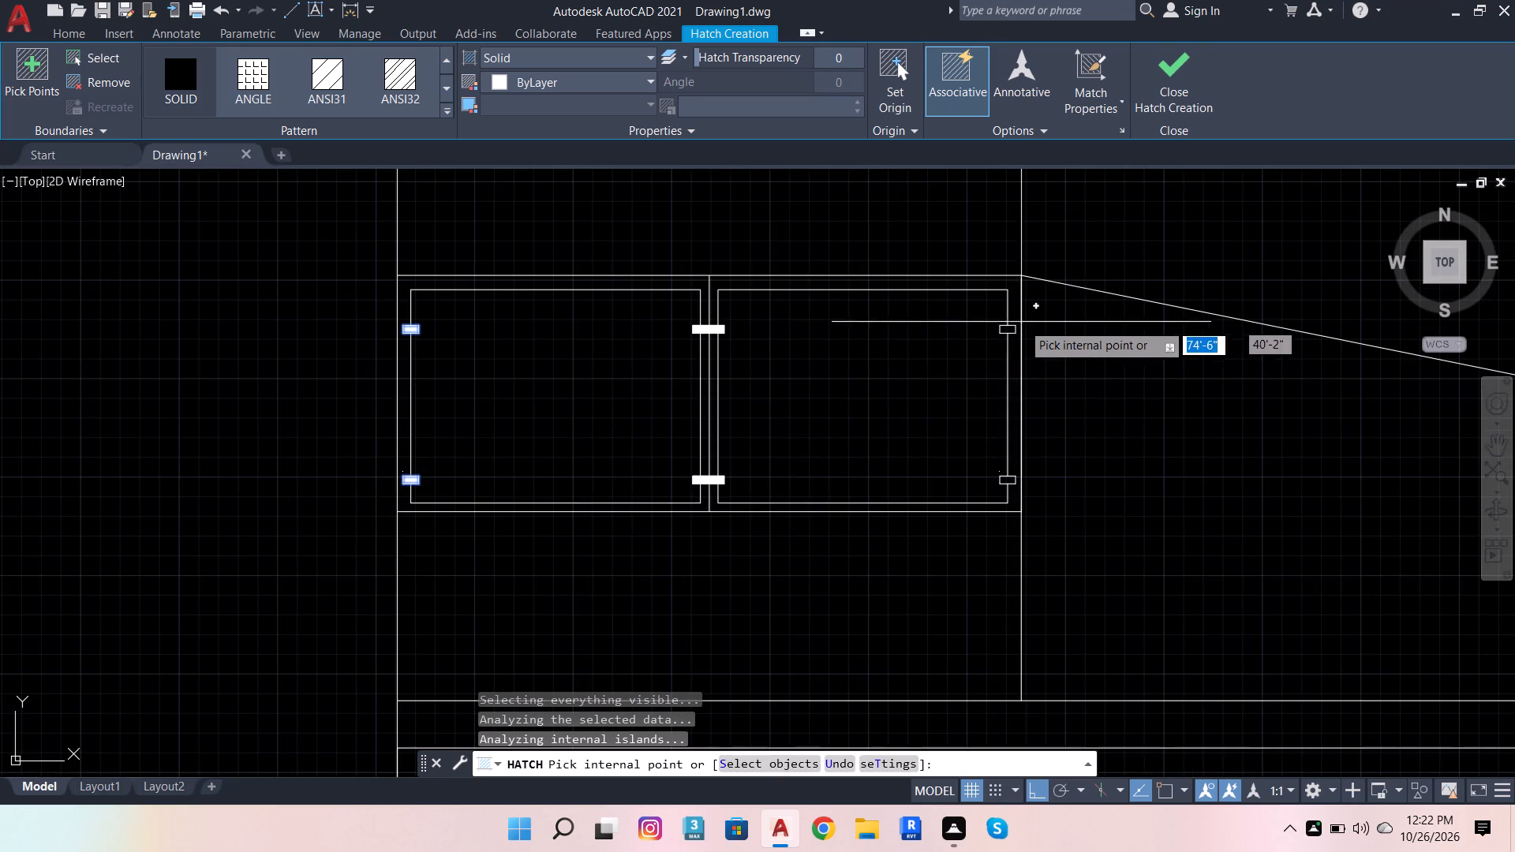
# Add the same solid hatch to the right panel's upper and lower outer small rectangles.
pyautogui.scroll(4, 1029, 327)
pyautogui.click(876, 338)
pyautogui.scroll(-5, 942, 327)
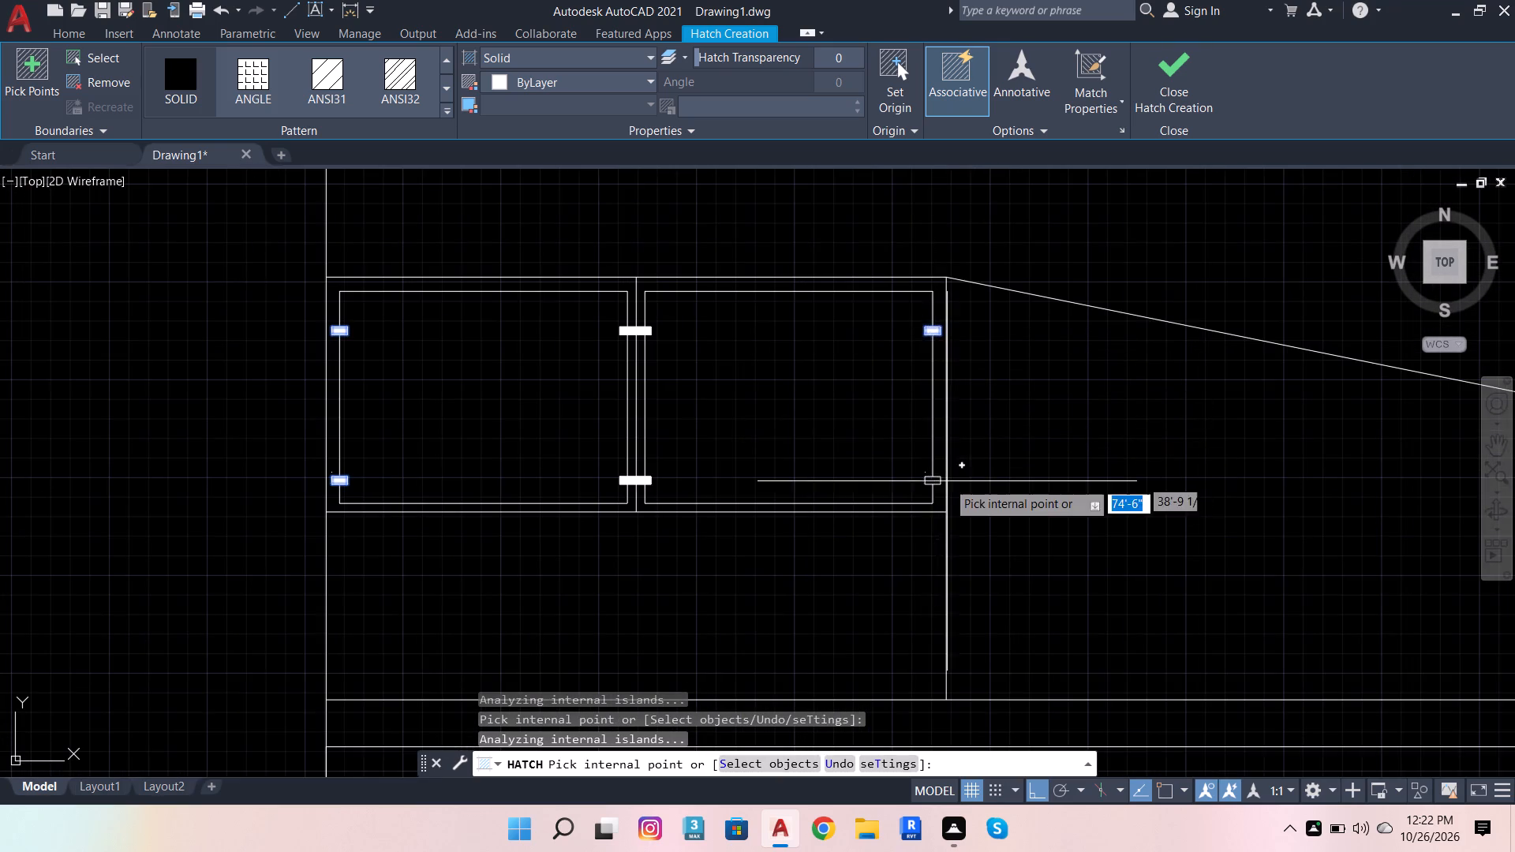
pyautogui.scroll(4, 945, 483)
pyautogui.click(893, 487)
pyautogui.scroll(-4, 1079, 417)
pyautogui.press('Escape')
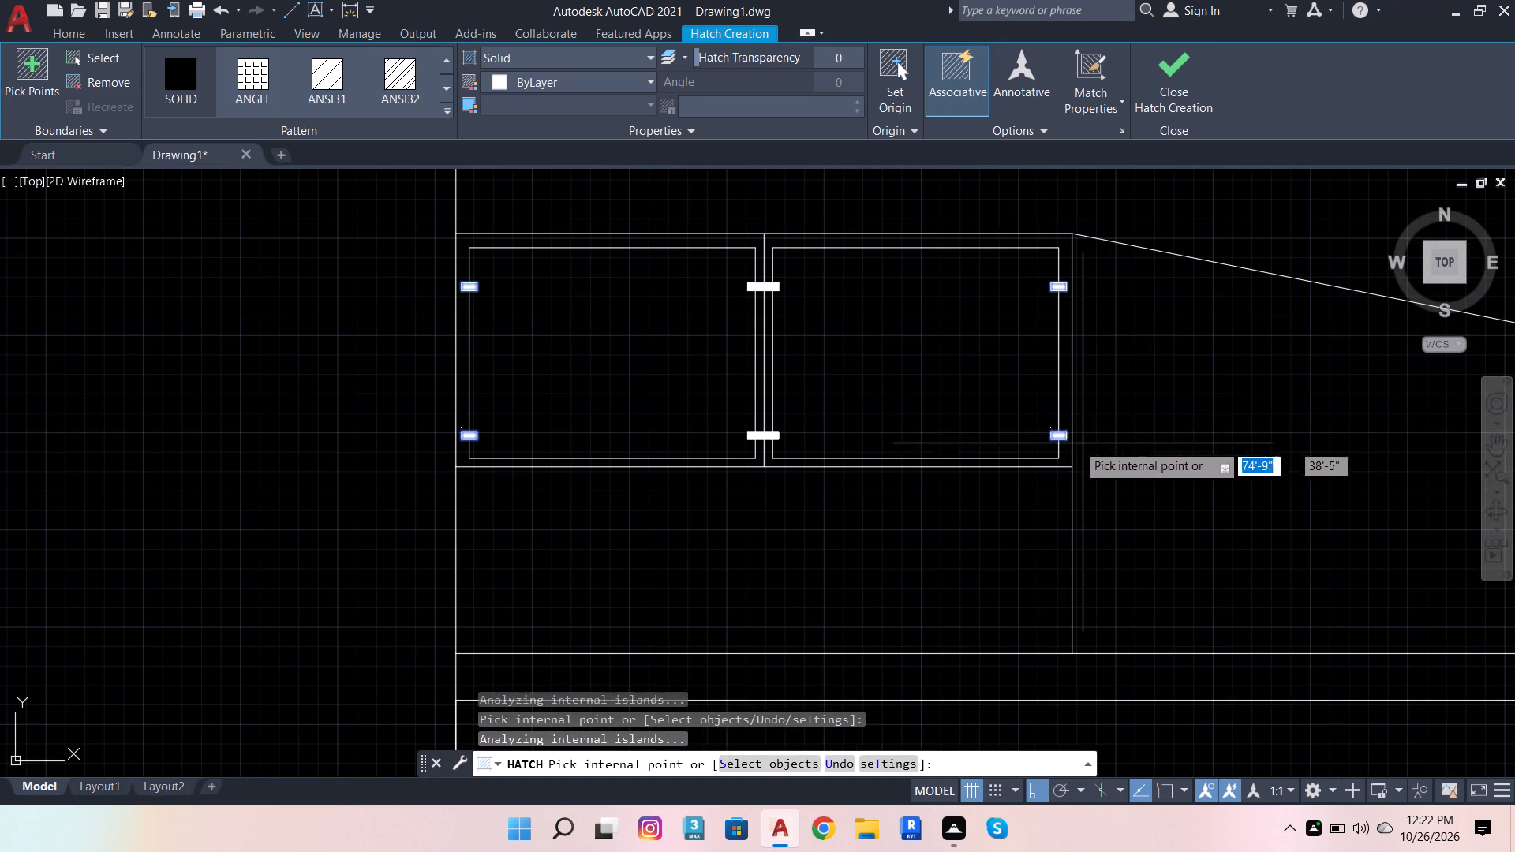
# Offset the ground floor's right outer wall line, above the plinth, inward by 2.
pyautogui.scroll(-4, 848, 385)
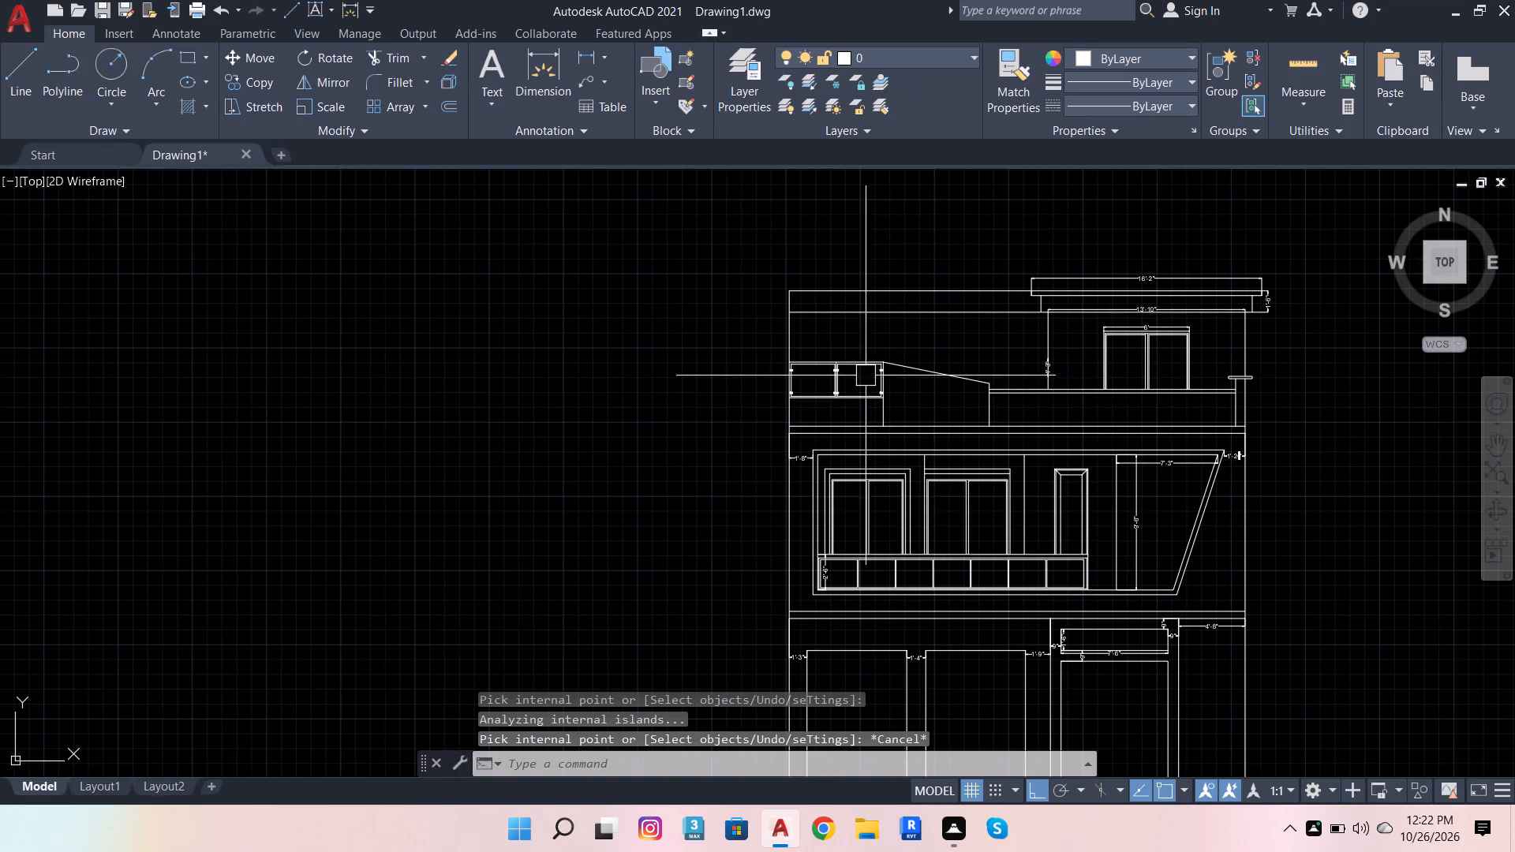
pyautogui.scroll(3, 858, 383)
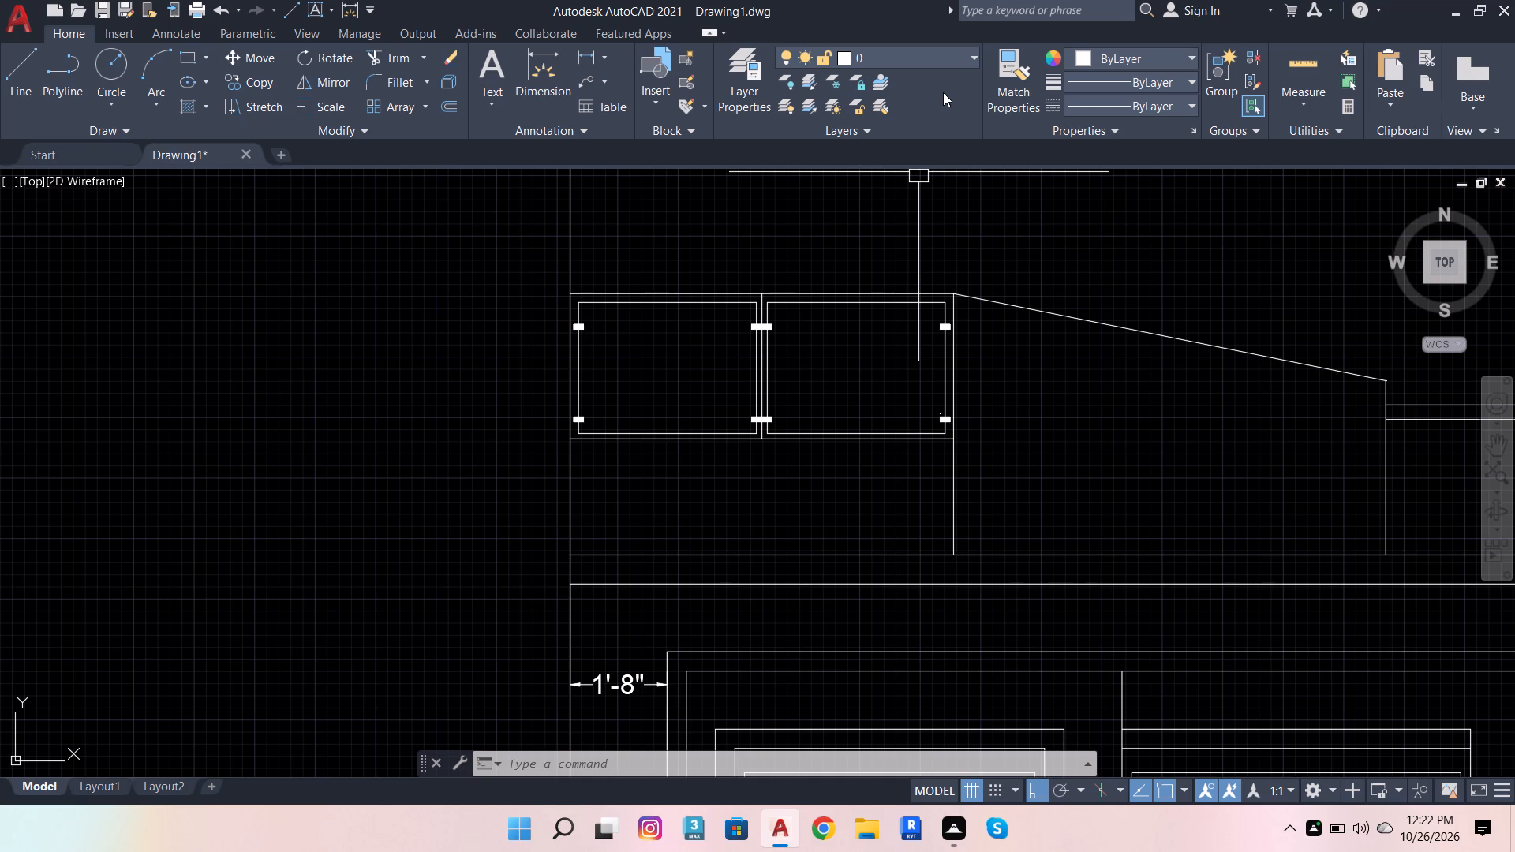
pyautogui.scroll(-2, 841, 198)
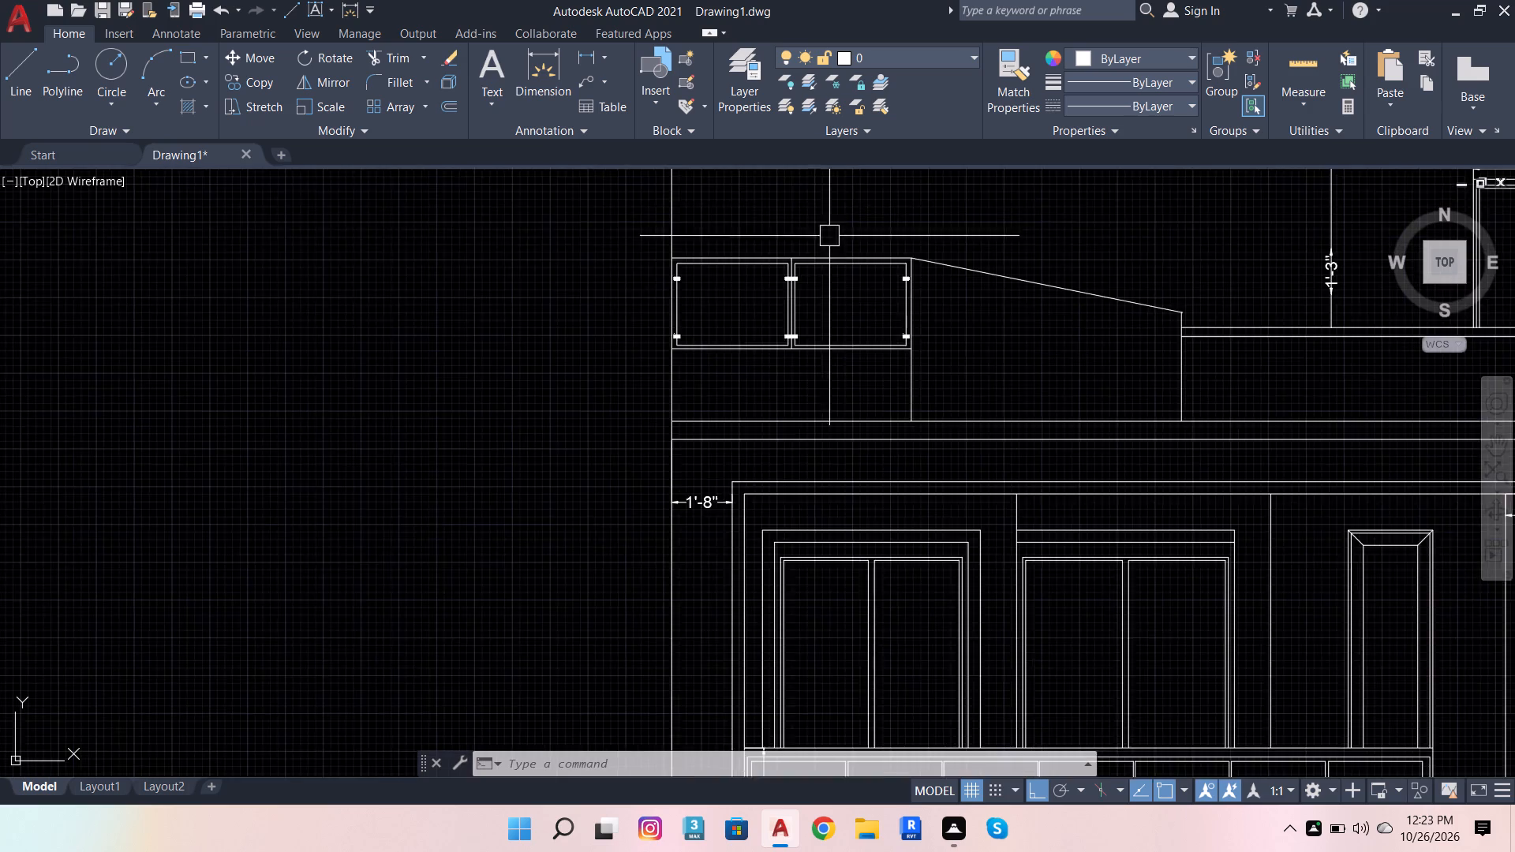
pyautogui.scroll(-1, 825, 248)
pyautogui.scroll(-3, 934, 189)
pyautogui.scroll(3, 1001, 274)
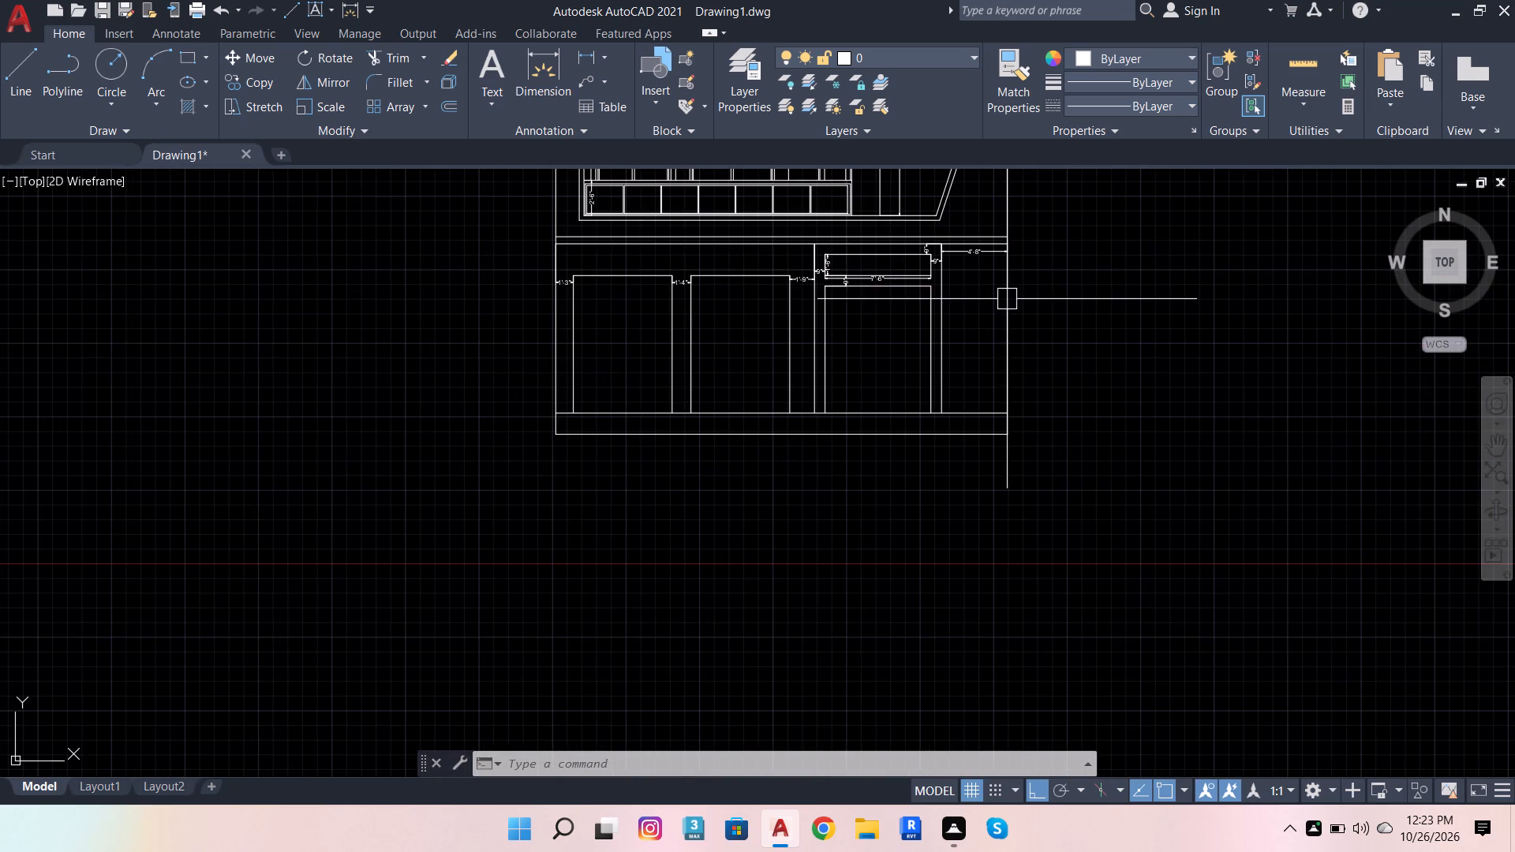
pyautogui.click(1007, 300)
pyautogui.click(445, 110)
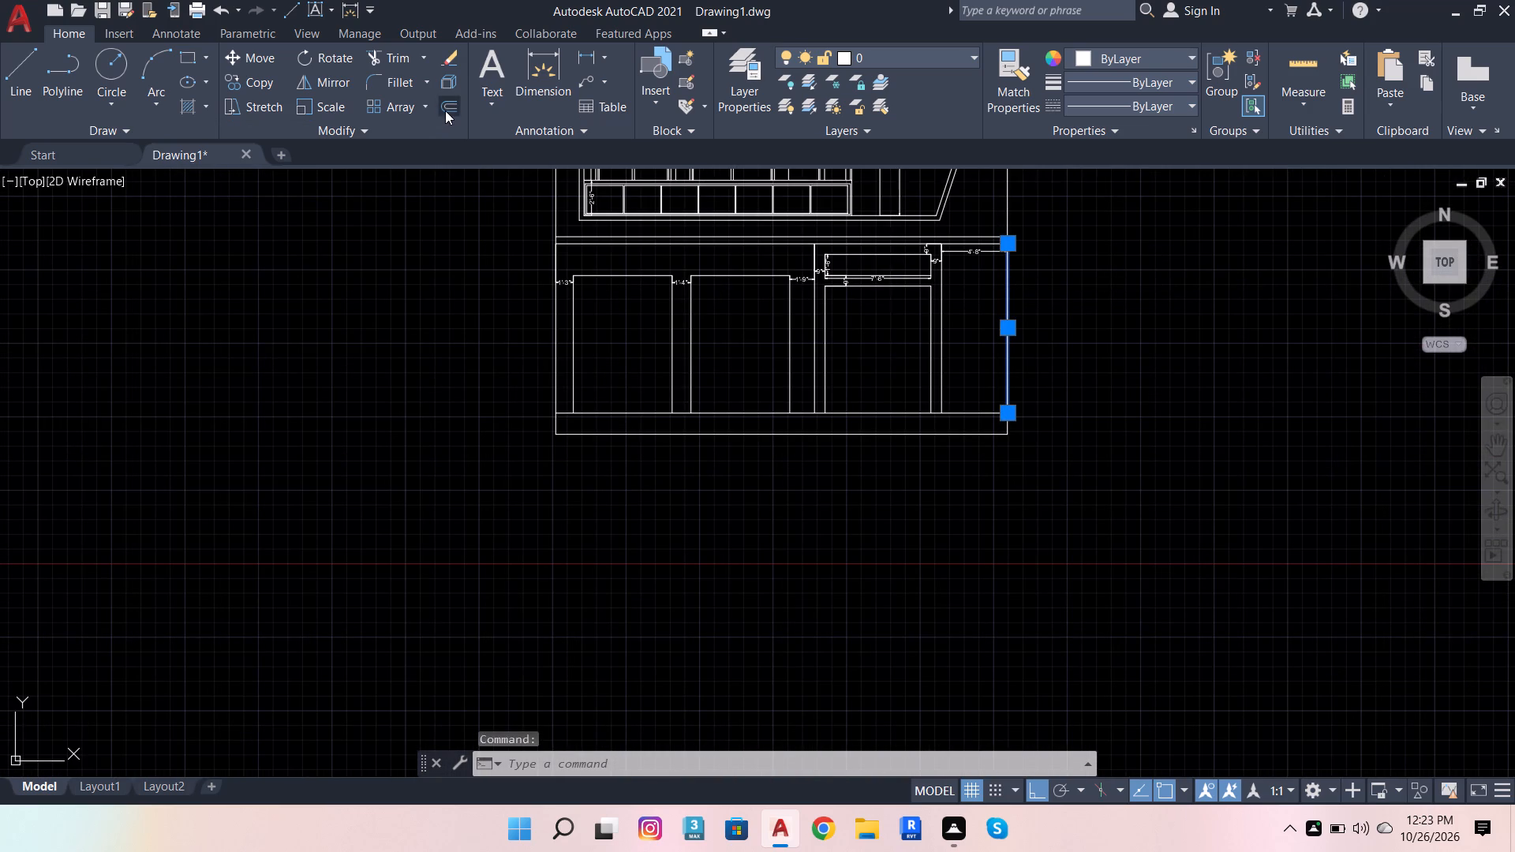
pyautogui.scroll(1, 1010, 412)
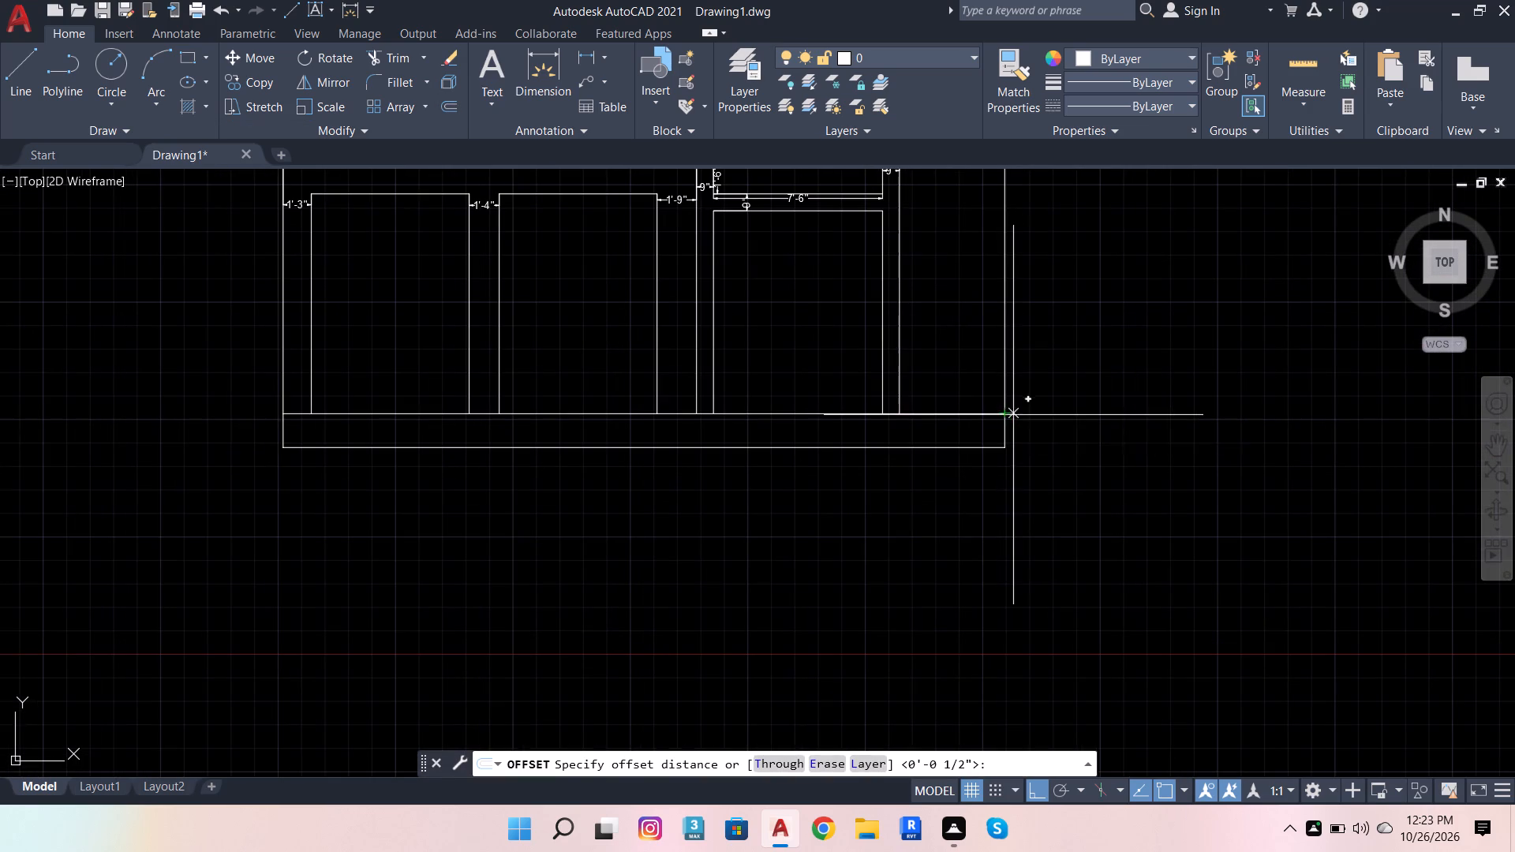
pyautogui.click(1008, 417)
pyautogui.scroll(2, 967, 429)
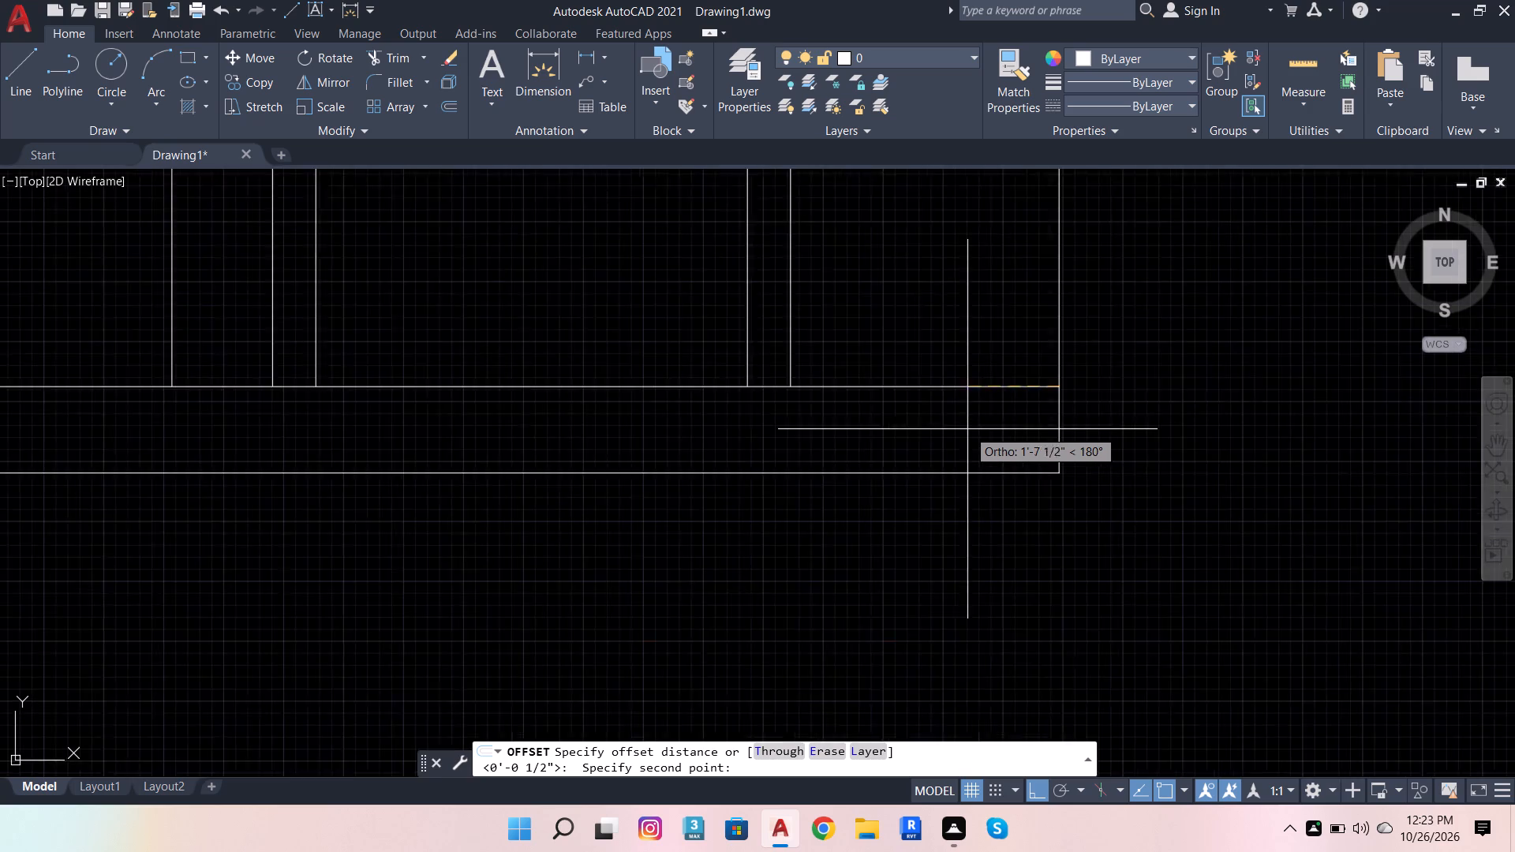
pyautogui.scroll(1, 967, 429)
pyautogui.press('2')
pyautogui.press('Return')
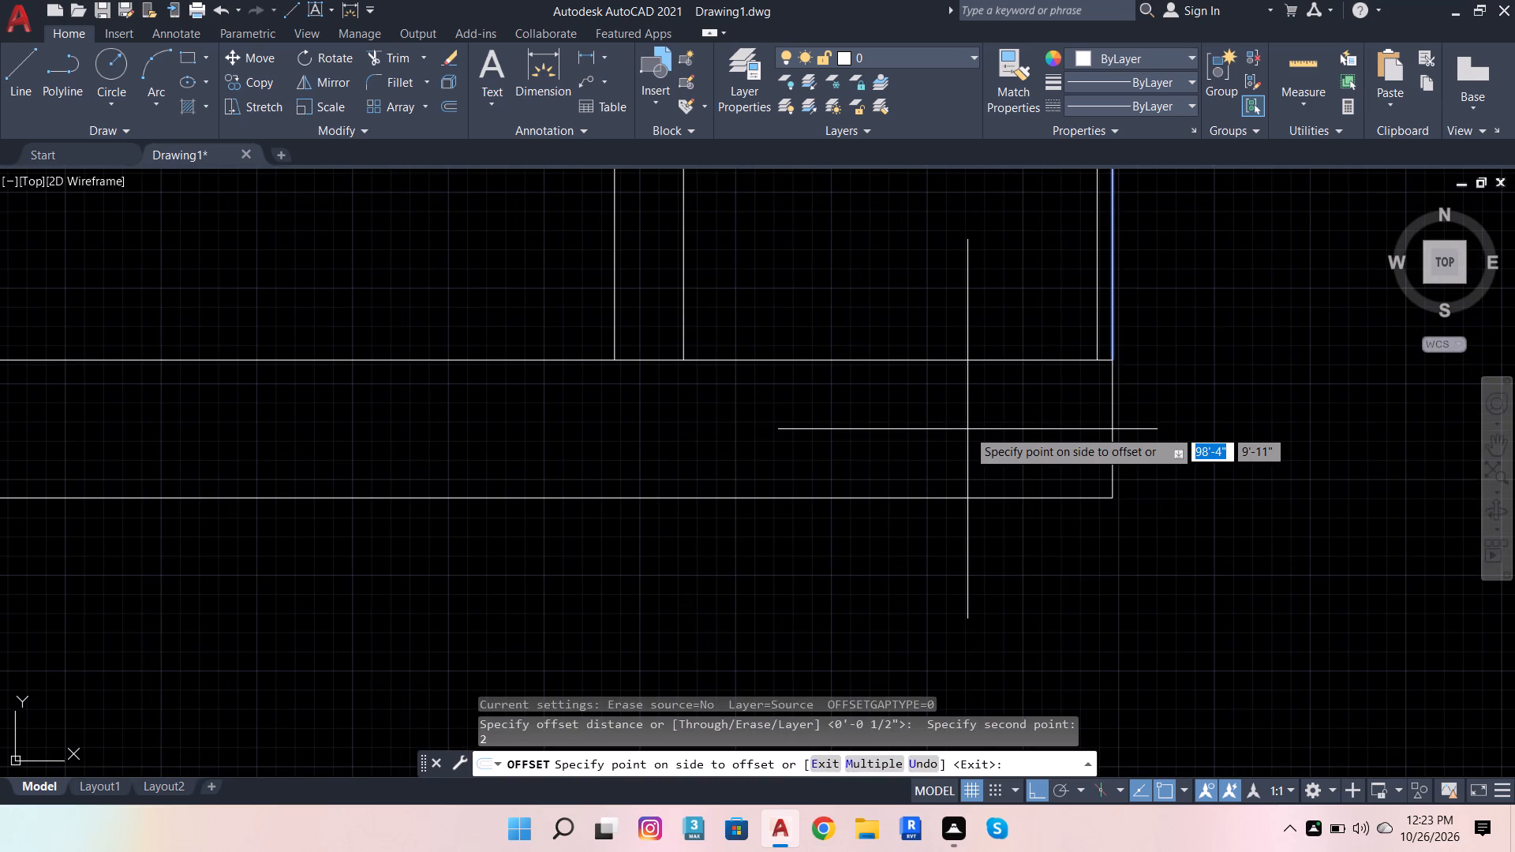
pyautogui.click(967, 429)
# Offset the right outer wall's inset line inward by 1' three times in succession, above the plinth.
pyautogui.click(450, 101)
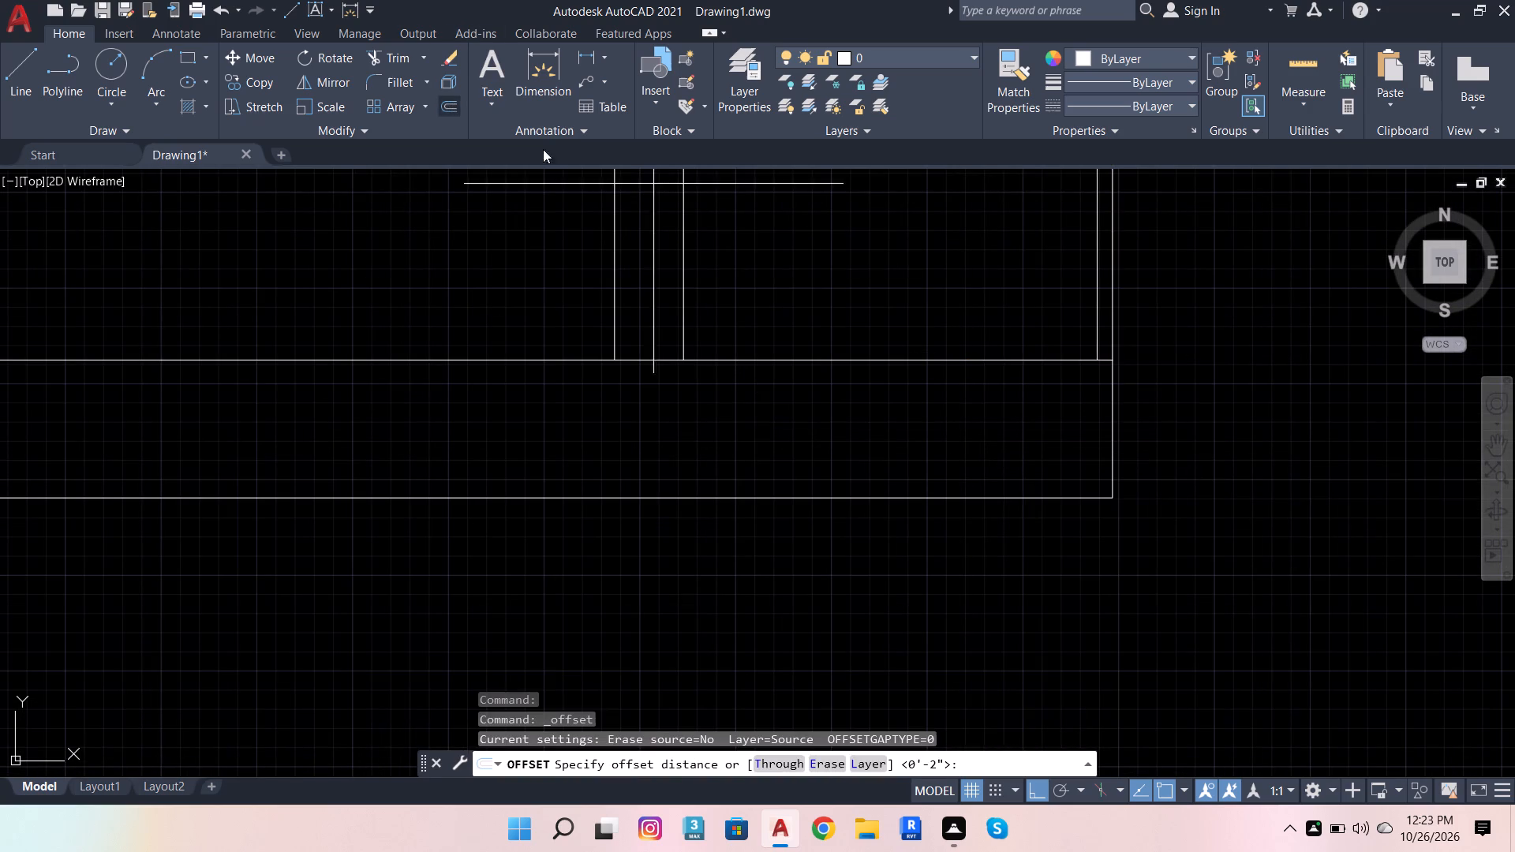
pyautogui.click(1097, 358)
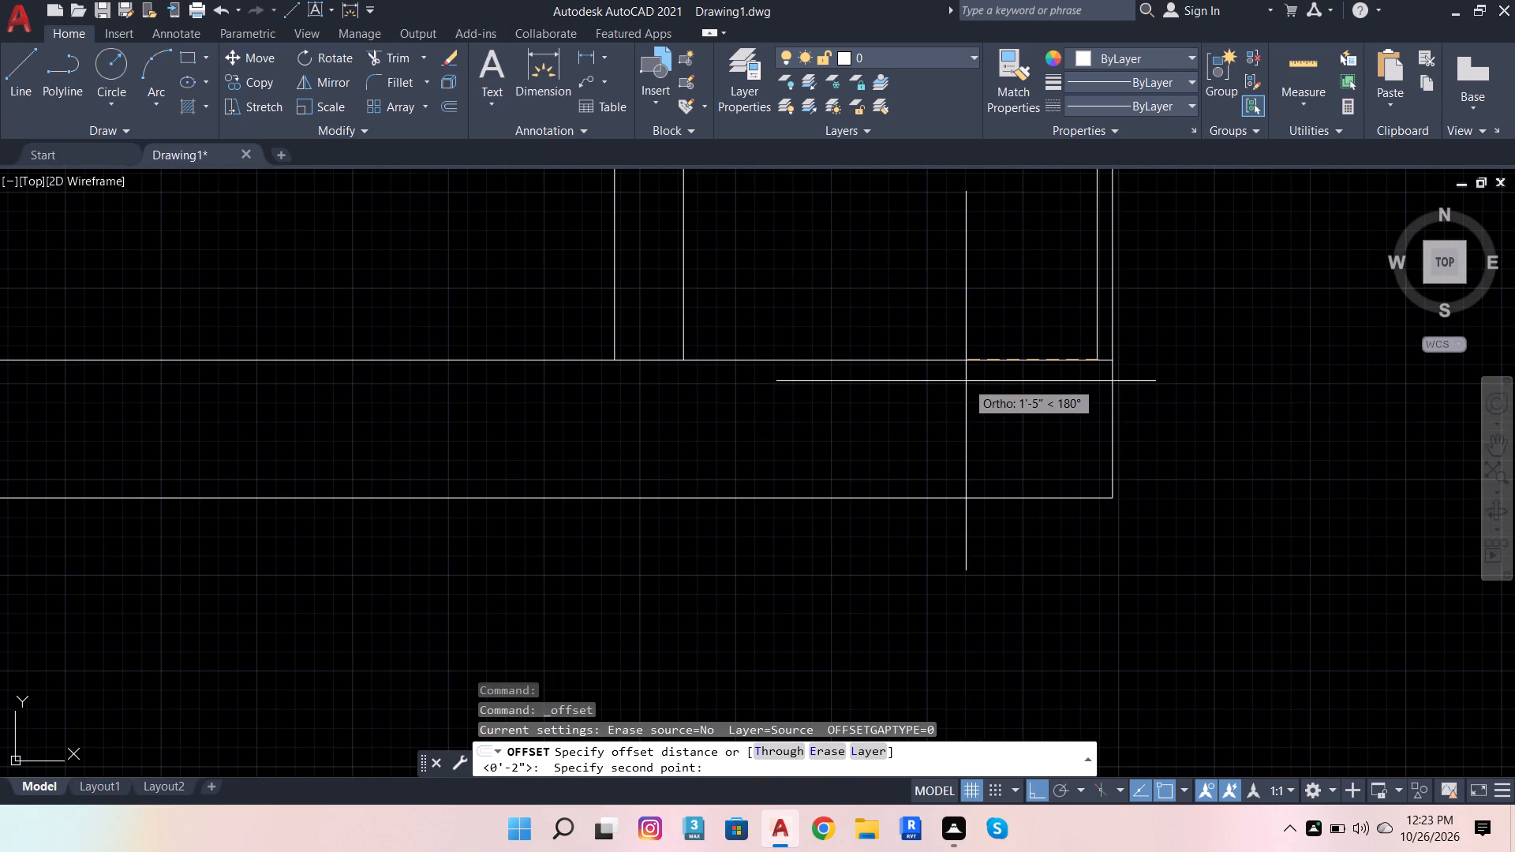
pyautogui.write("1'")
pyautogui.press('Return')
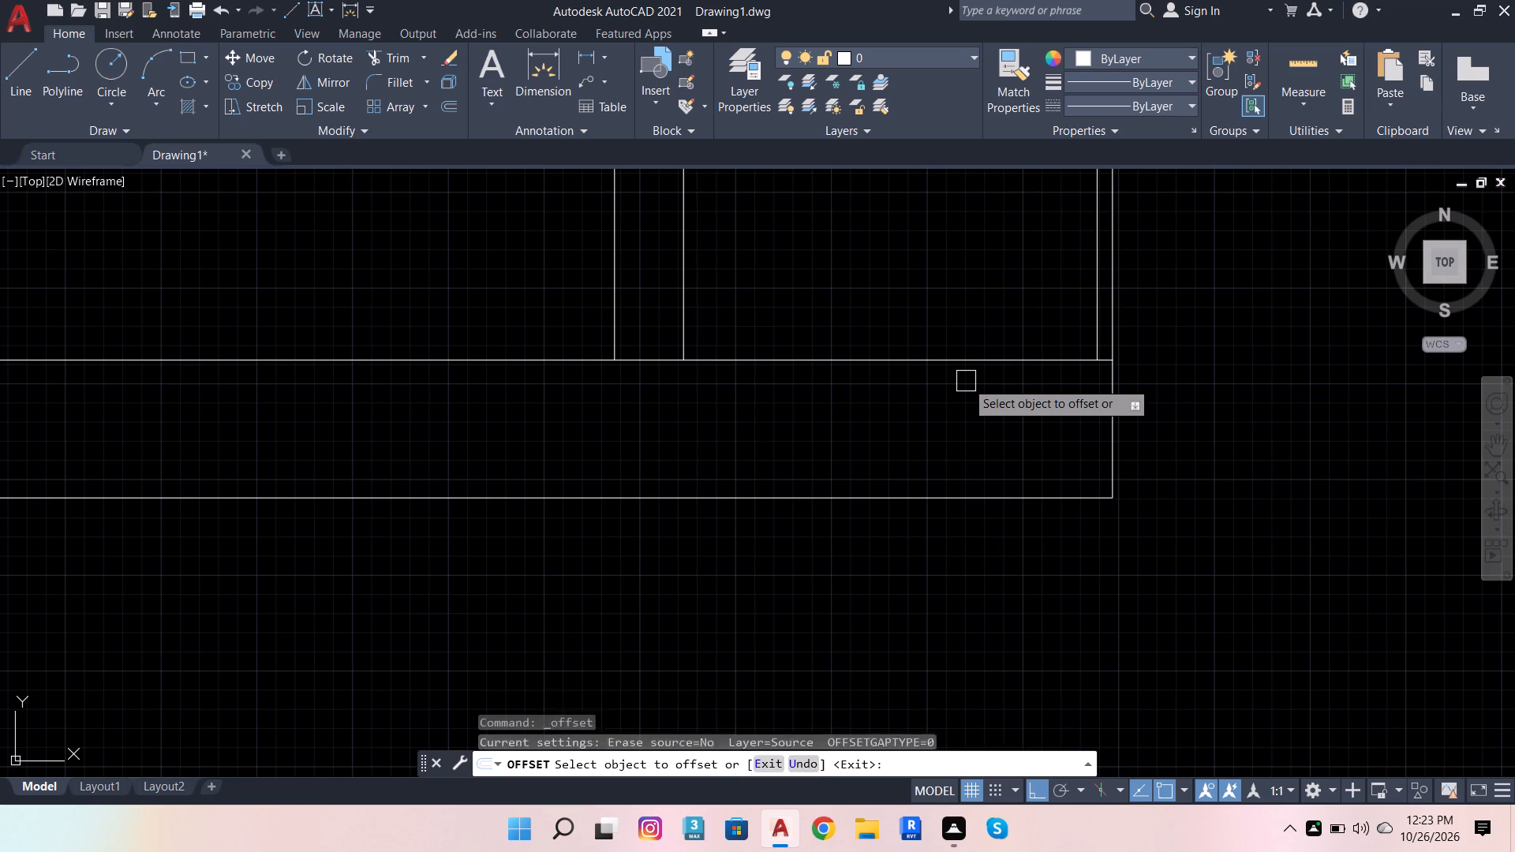
pyautogui.click(1095, 320)
pyautogui.click(1020, 295)
pyautogui.scroll(-2, 969, 320)
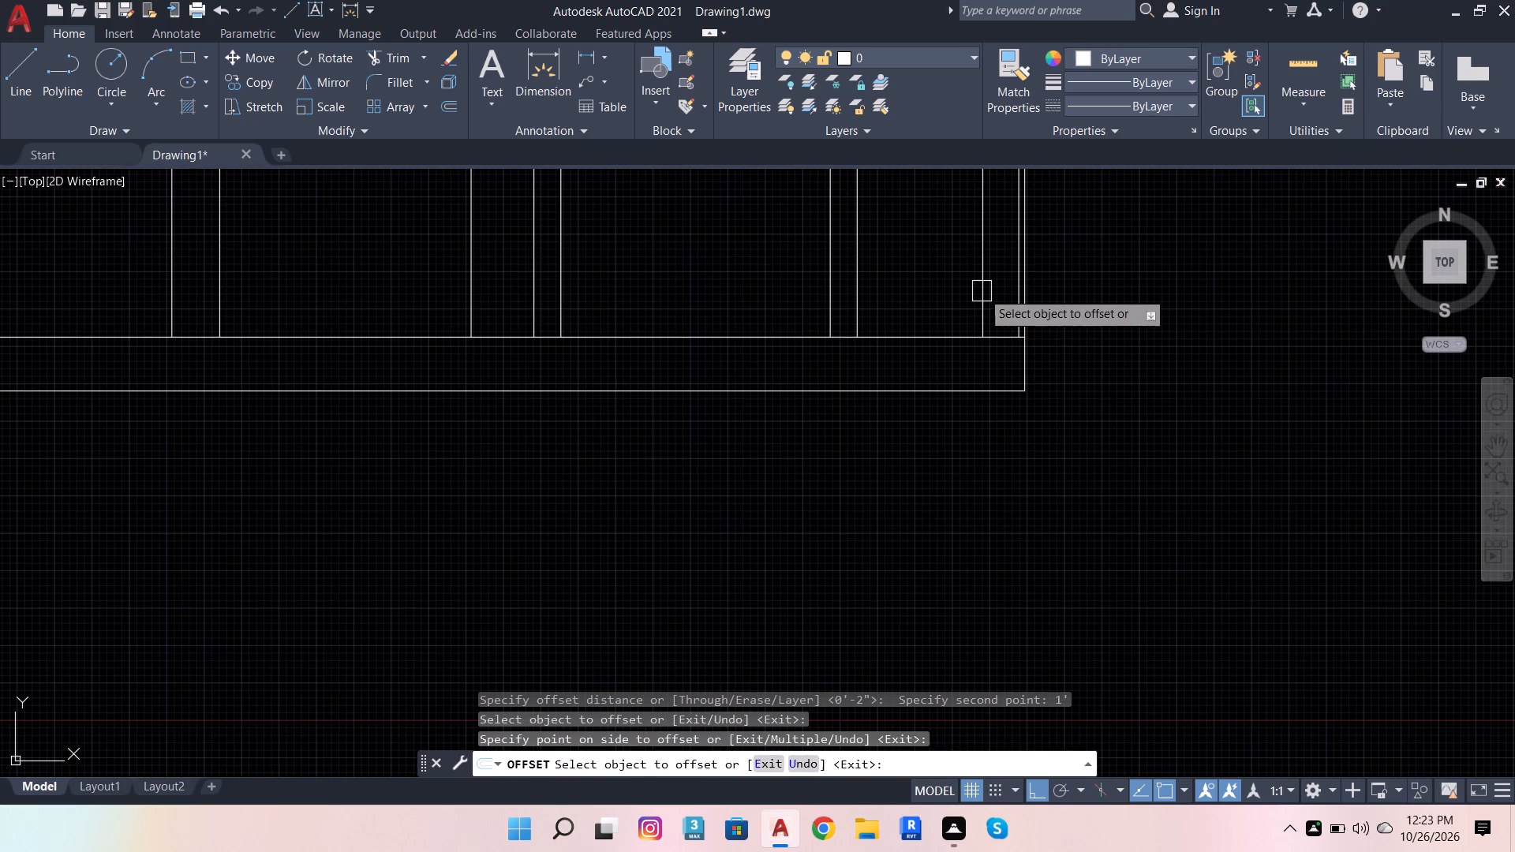
pyautogui.click(982, 291)
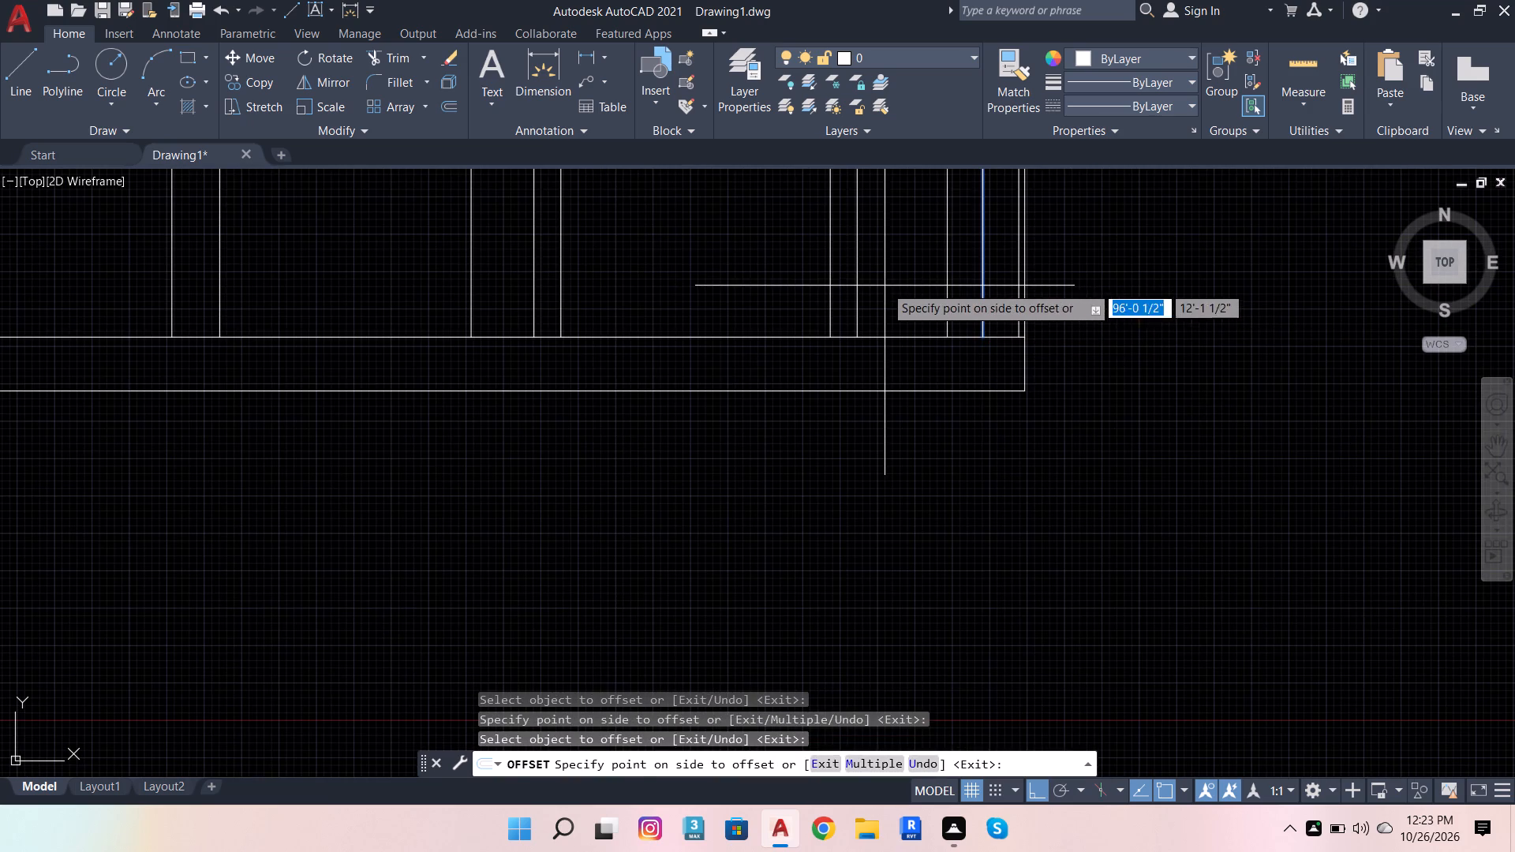
pyautogui.click(883, 286)
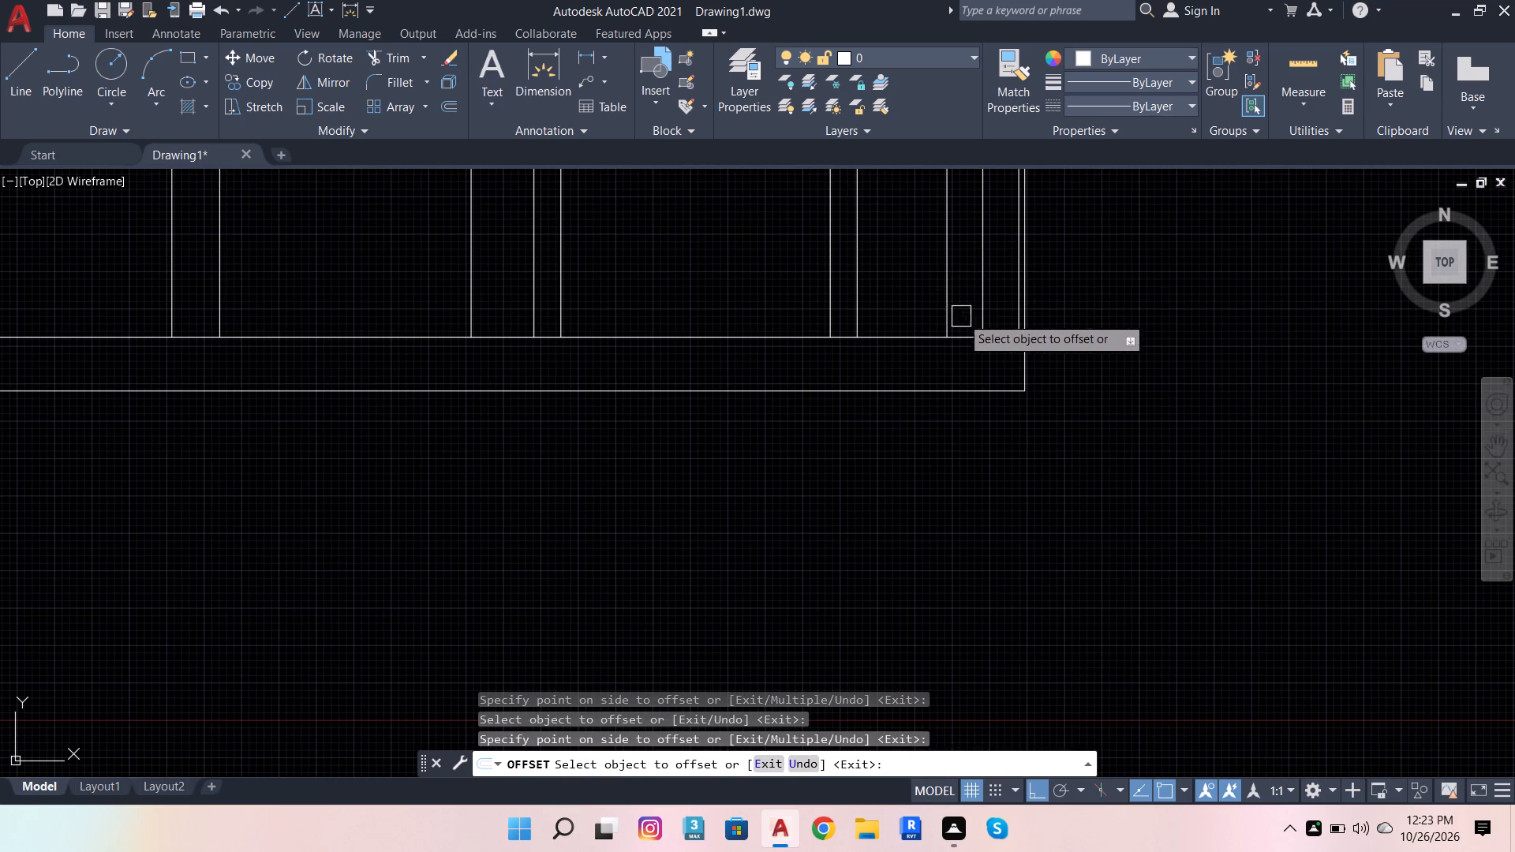
pyautogui.click(938, 299)
pyautogui.click(901, 301)
pyautogui.scroll(-1, 933, 361)
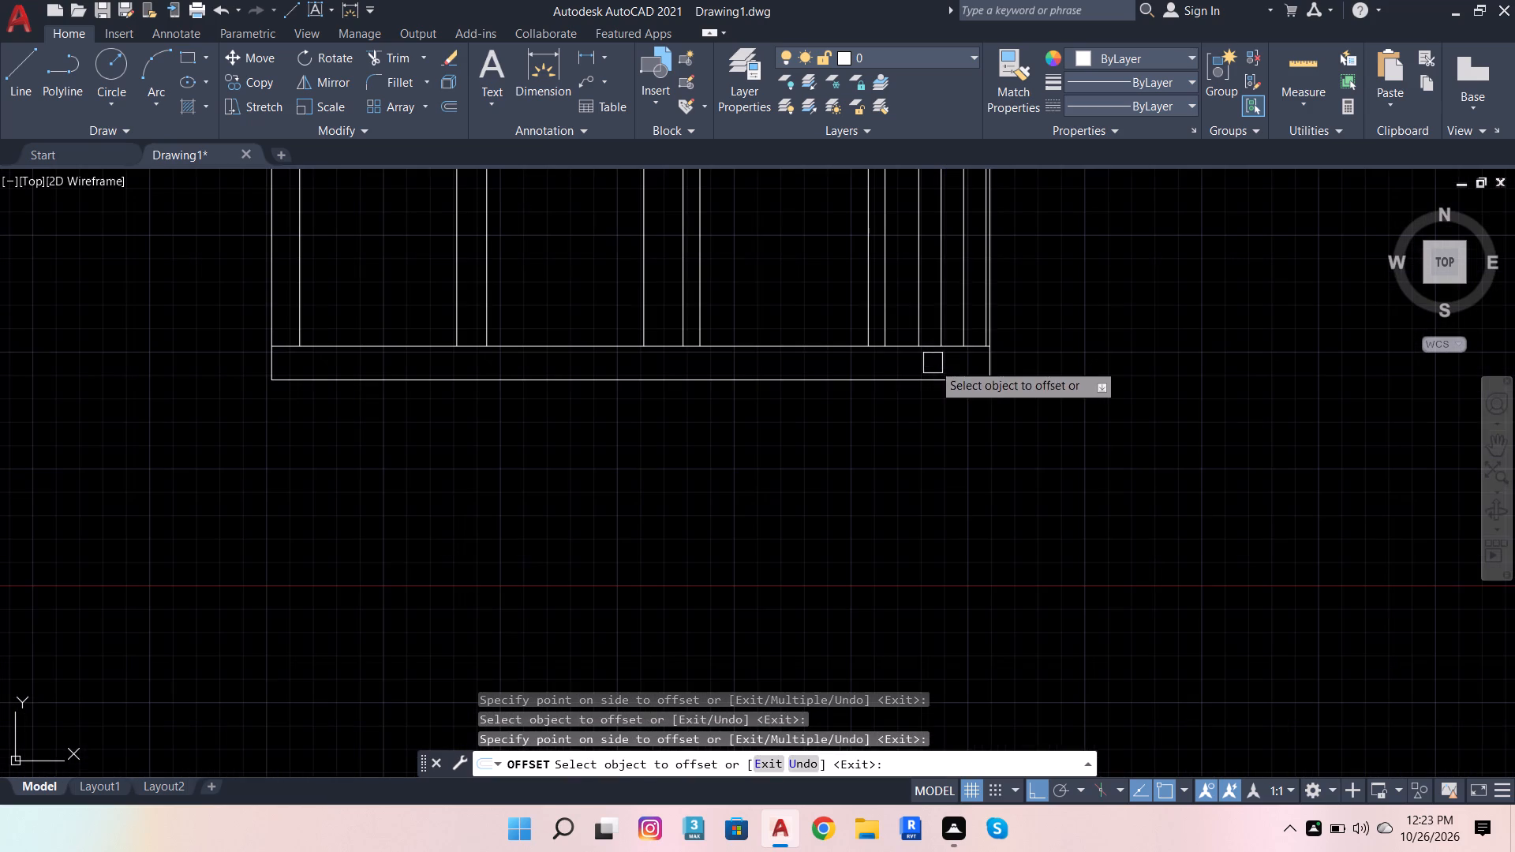
pyautogui.press('Escape')
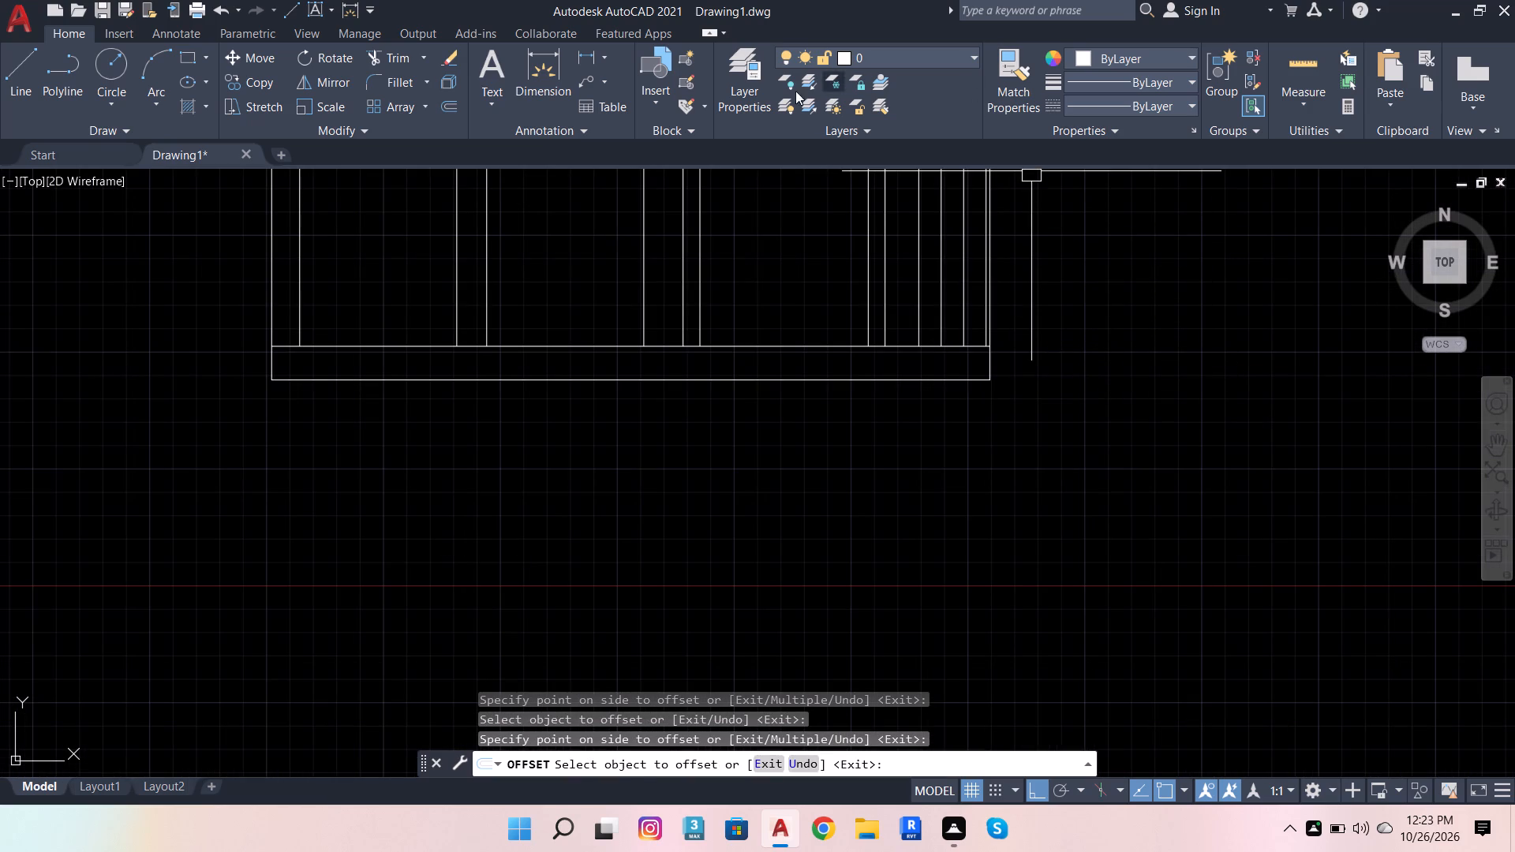
# Offset the three new vertical lines inward by 2: the outermost once, the middle twice in succession, and the innermost three times.
pyautogui.click(444, 104)
pyautogui.scroll(2, 976, 349)
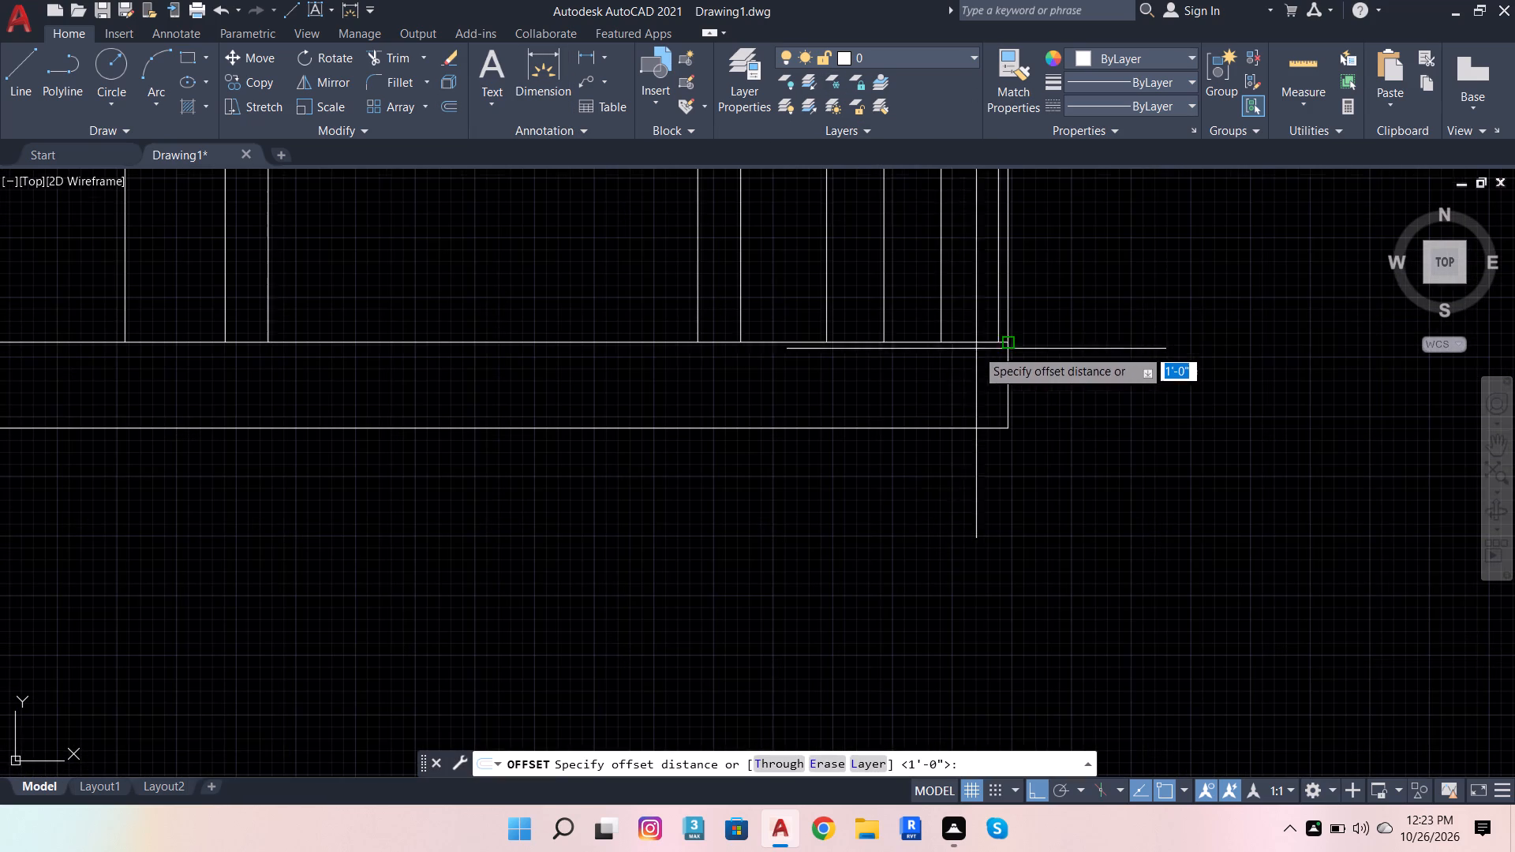
pyautogui.click(944, 348)
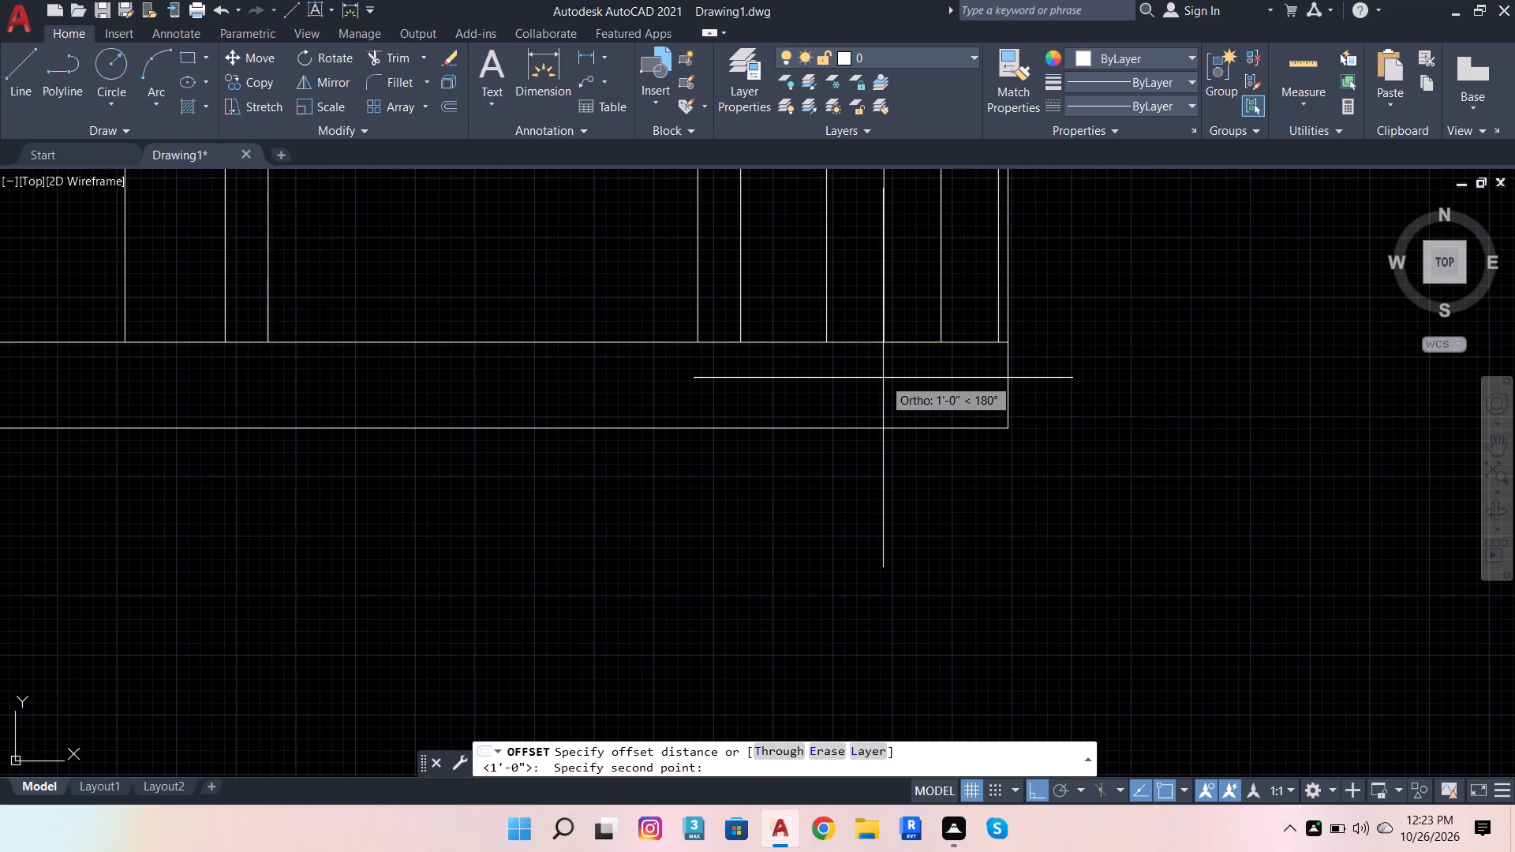
pyautogui.press('2')
pyautogui.press('Return')
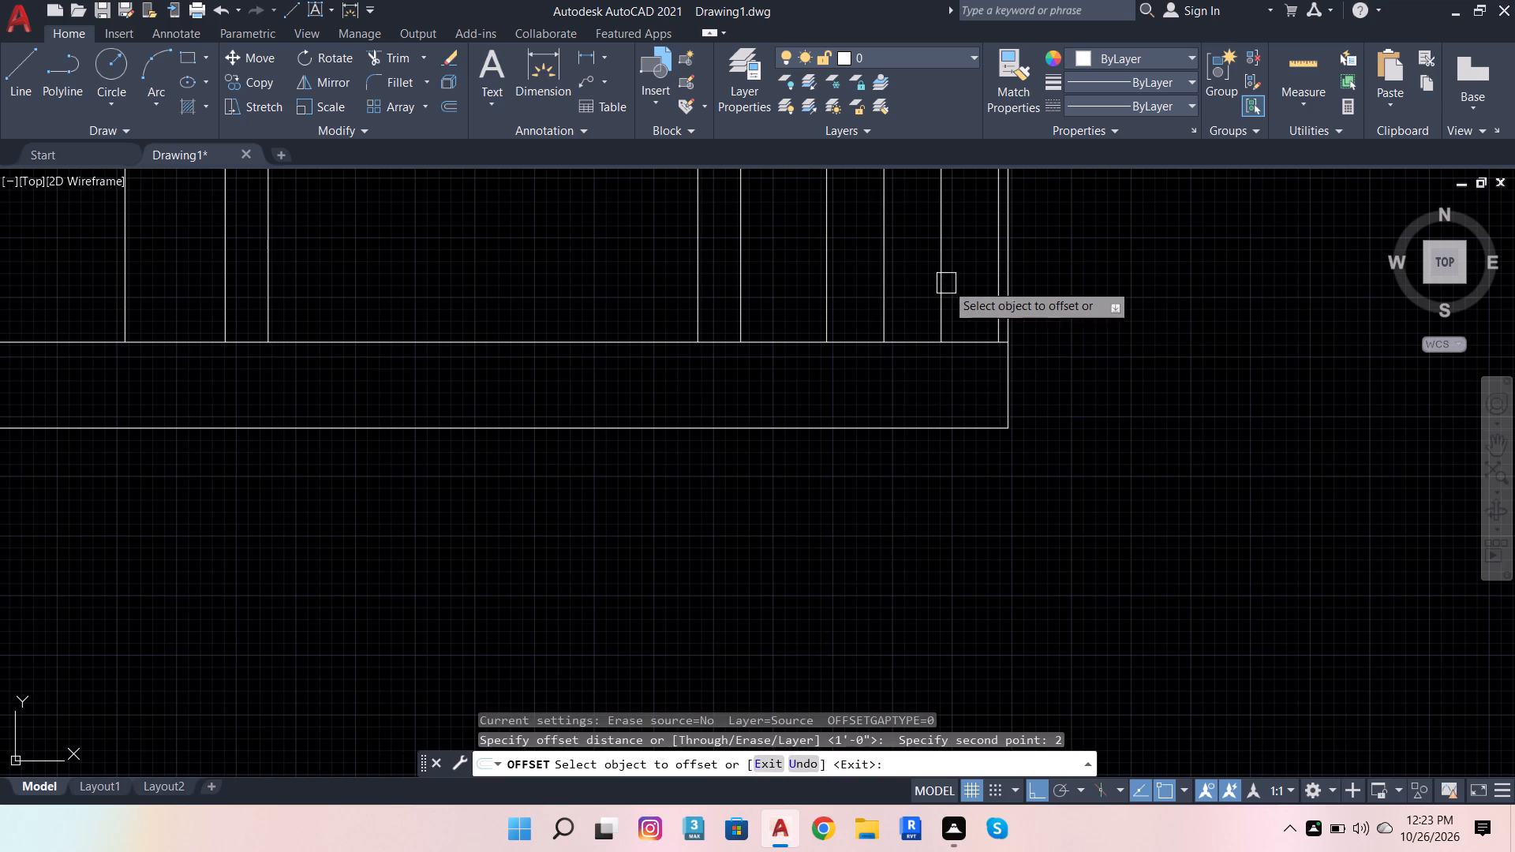
pyautogui.click(937, 302)
pyautogui.click(912, 305)
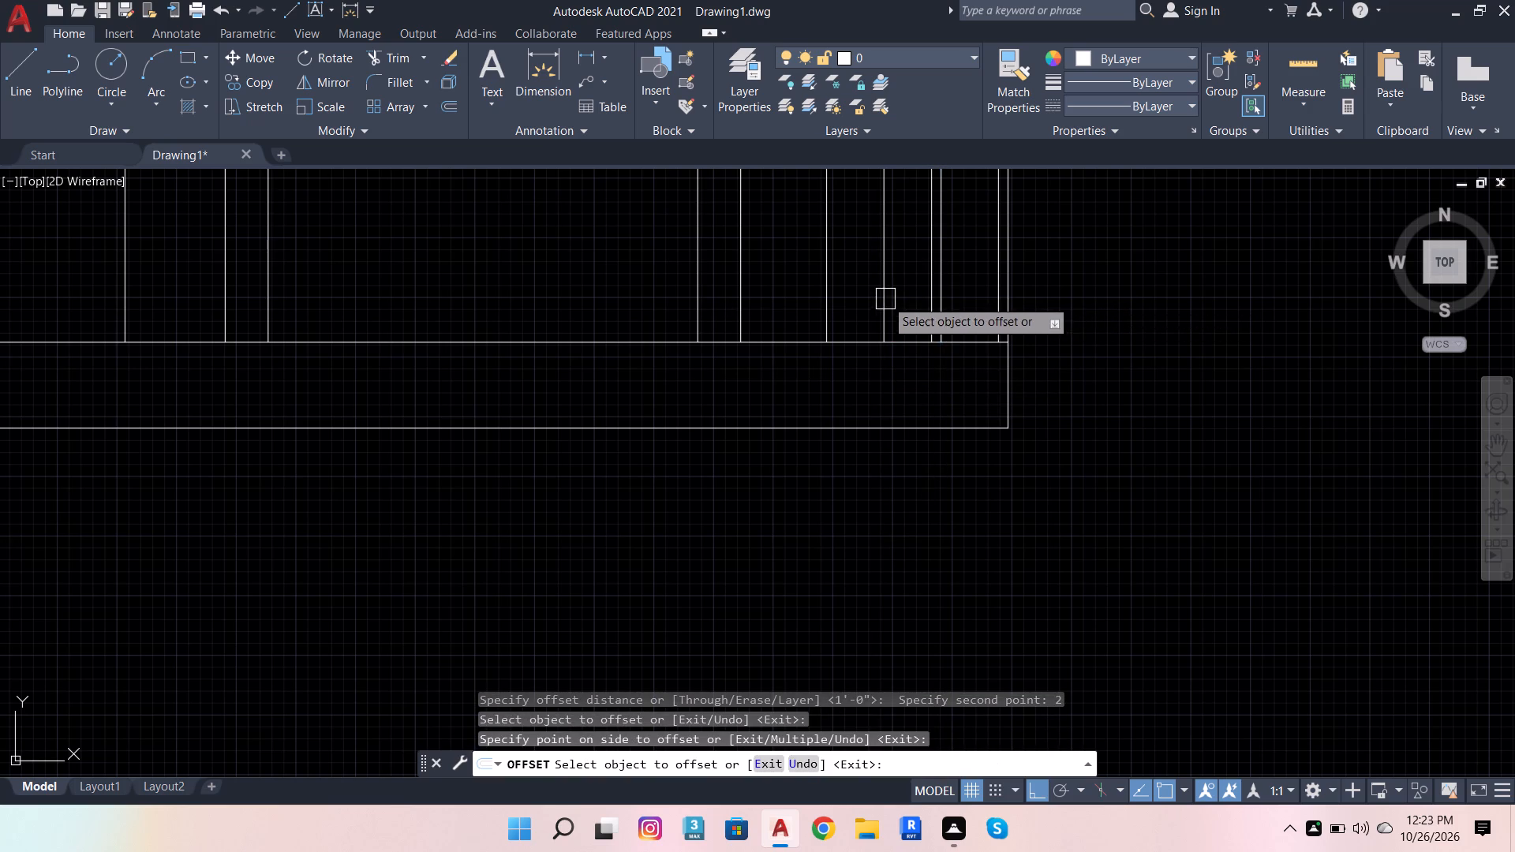
pyautogui.click(885, 298)
pyautogui.click(854, 304)
pyautogui.click(870, 311)
pyautogui.click(854, 306)
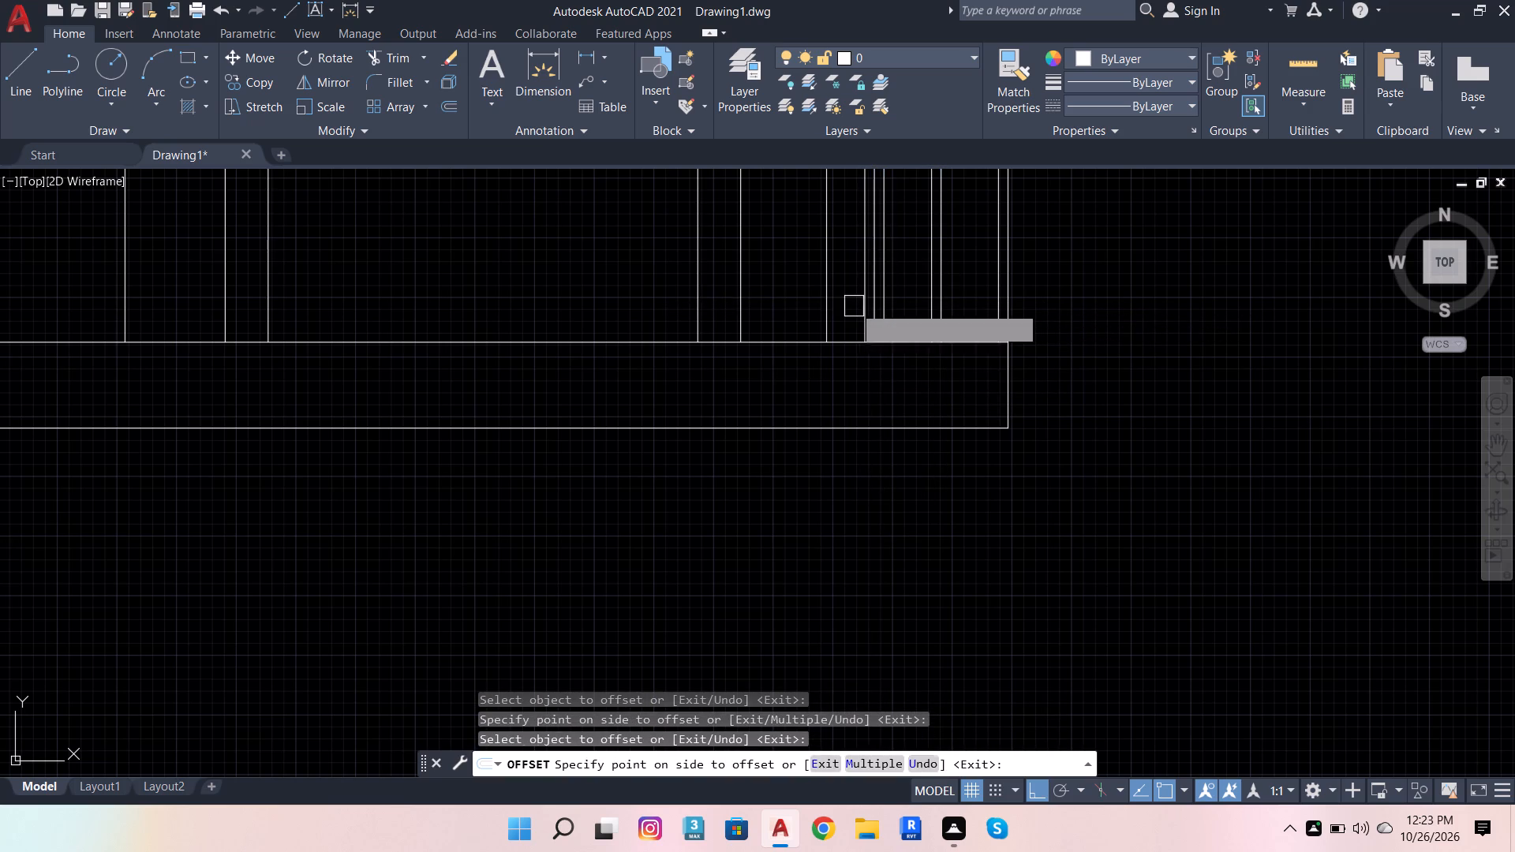
pyautogui.click(830, 309)
pyautogui.click(794, 311)
pyautogui.click(806, 315)
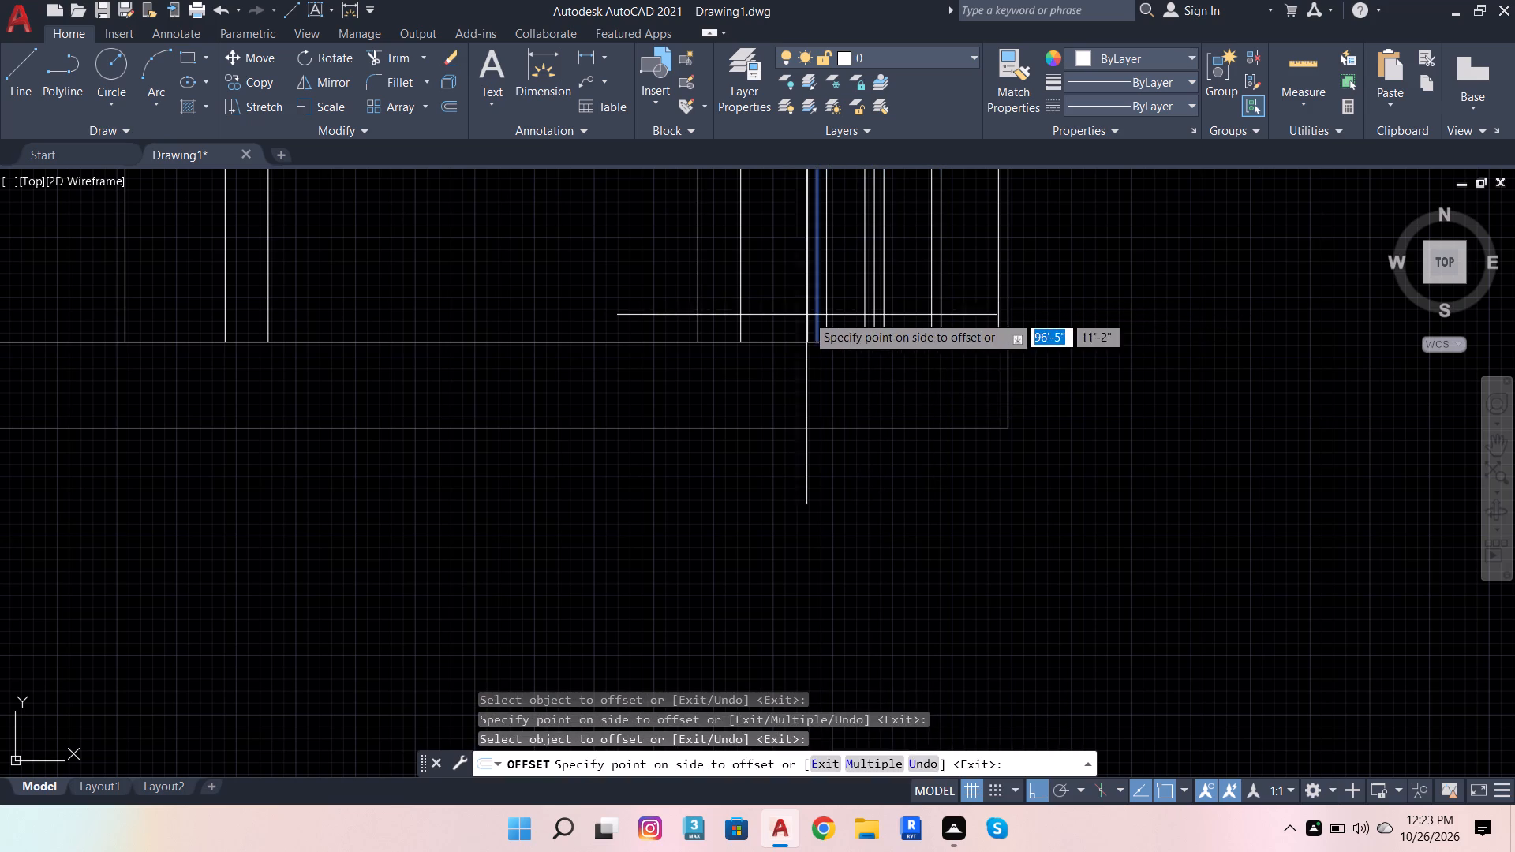
pyautogui.click(766, 316)
pyautogui.scroll(3, 814, 317)
pyautogui.click(780, 324)
pyautogui.click(686, 337)
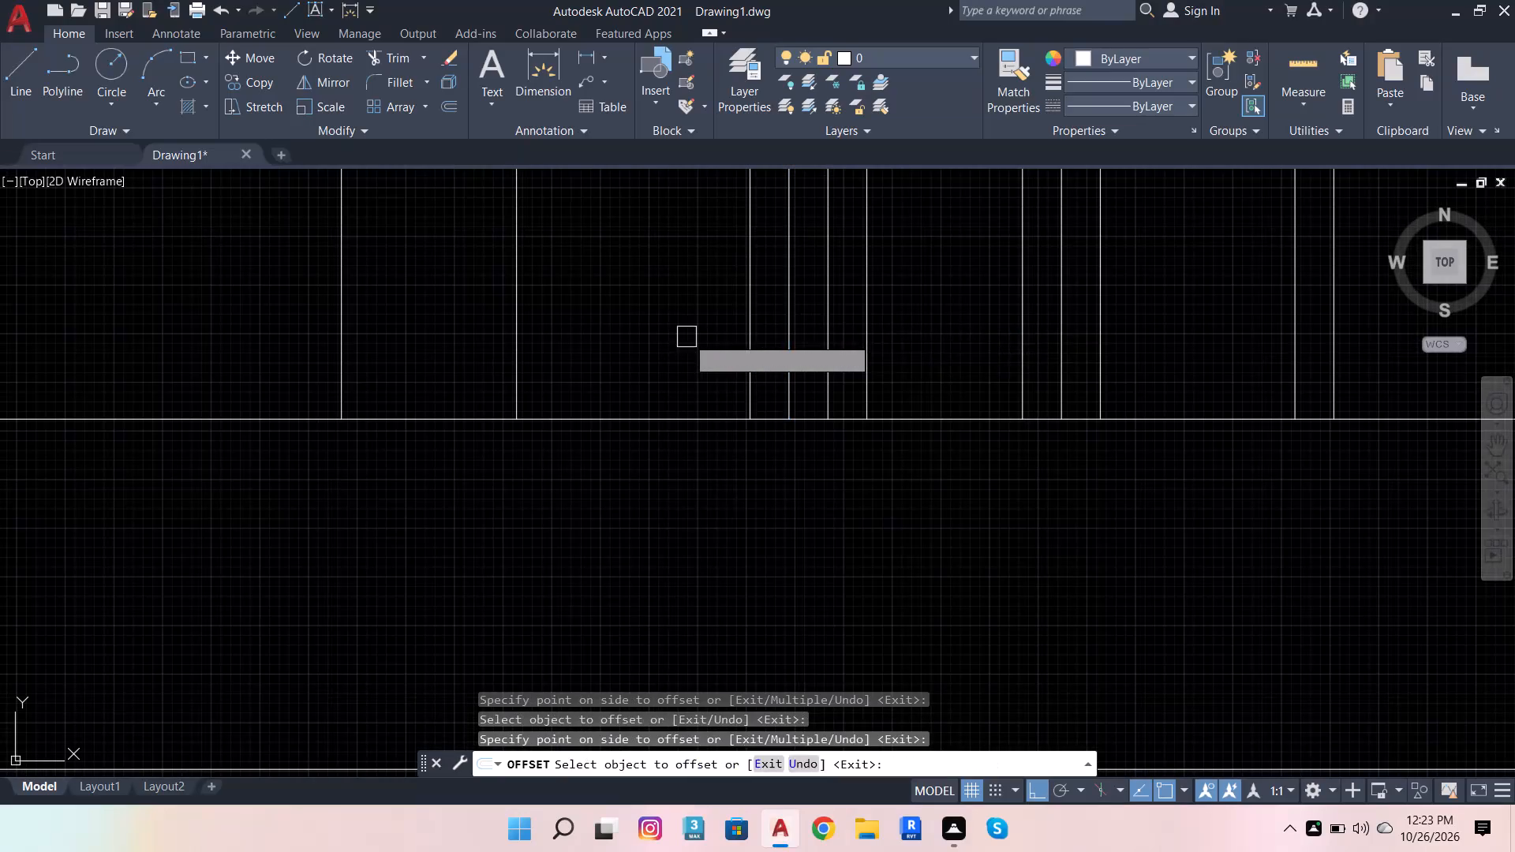
pyautogui.press('Escape')
pyautogui.press('Escape')
# Erase three surplus lines: the middle group's outermost line and the innermost group's two lines nearest the outer wall.
pyautogui.click(895, 369)
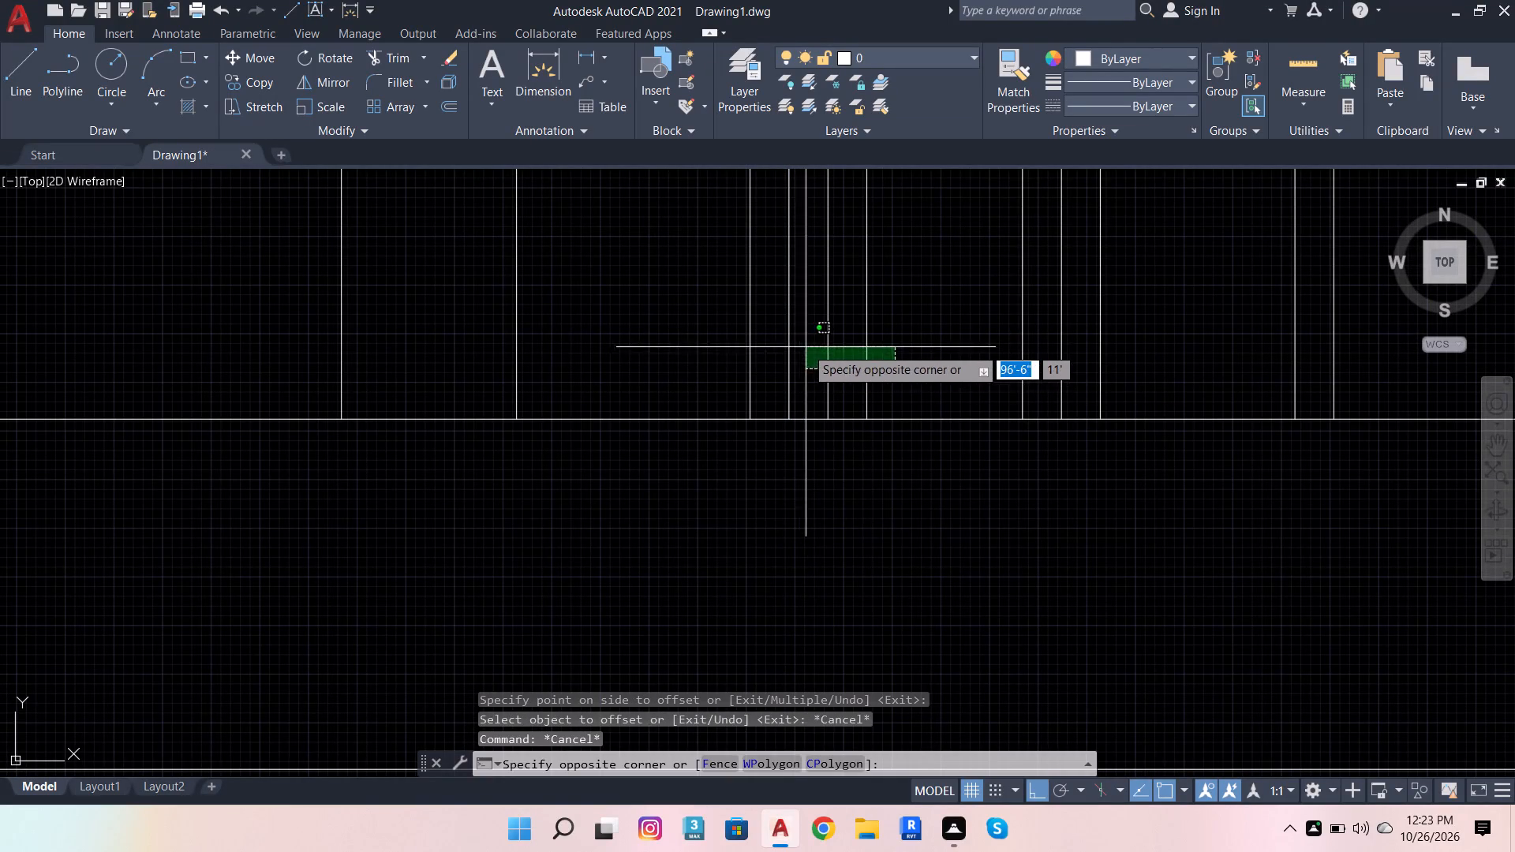
pyautogui.click(806, 346)
pyautogui.scroll(-1, 870, 393)
pyautogui.scroll(2, 1022, 357)
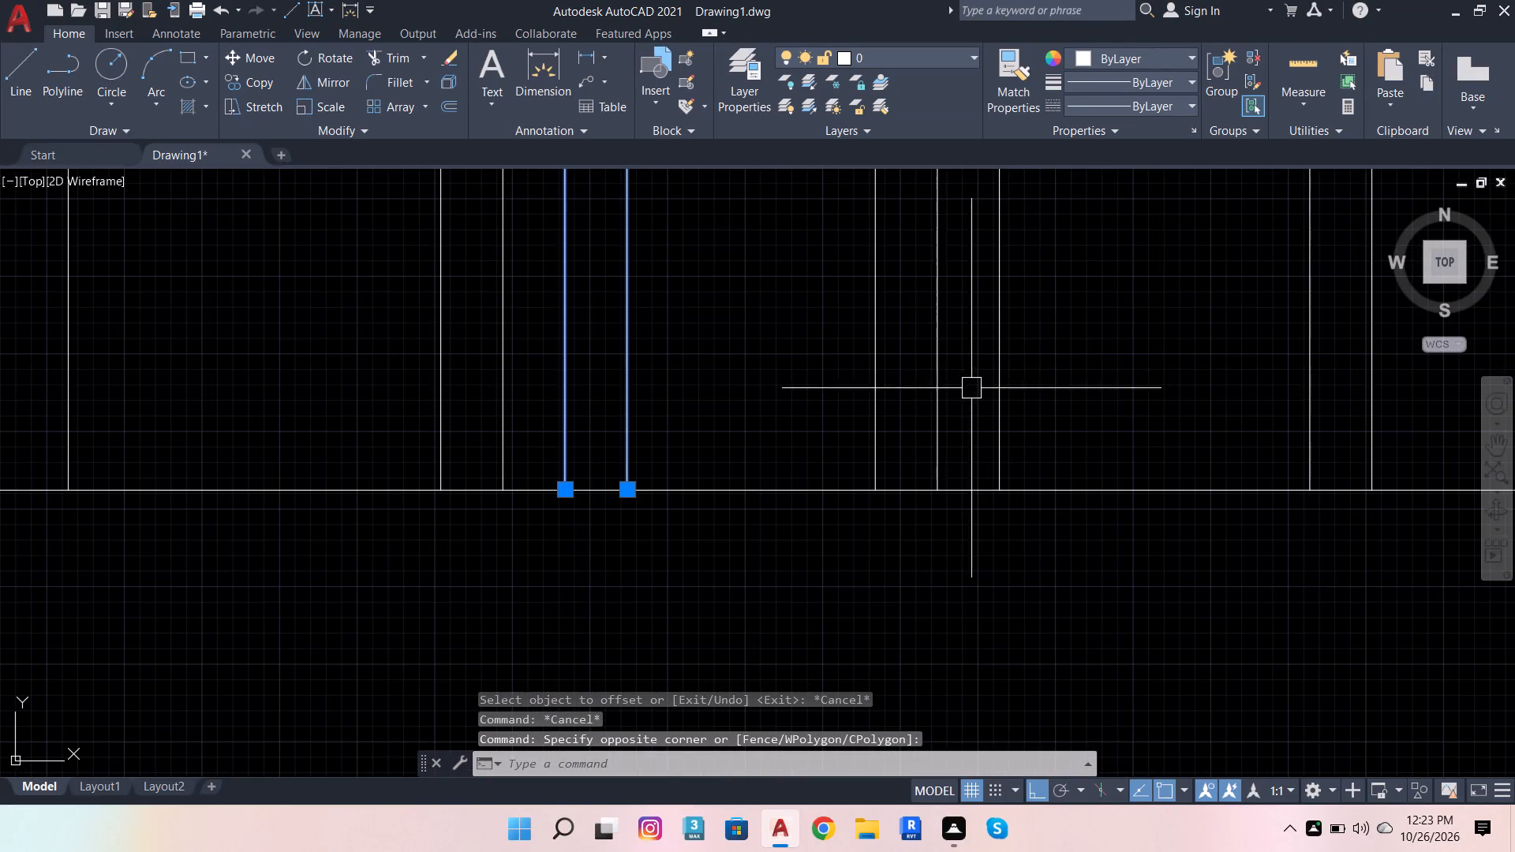
pyautogui.click(888, 400)
pyautogui.click(857, 376)
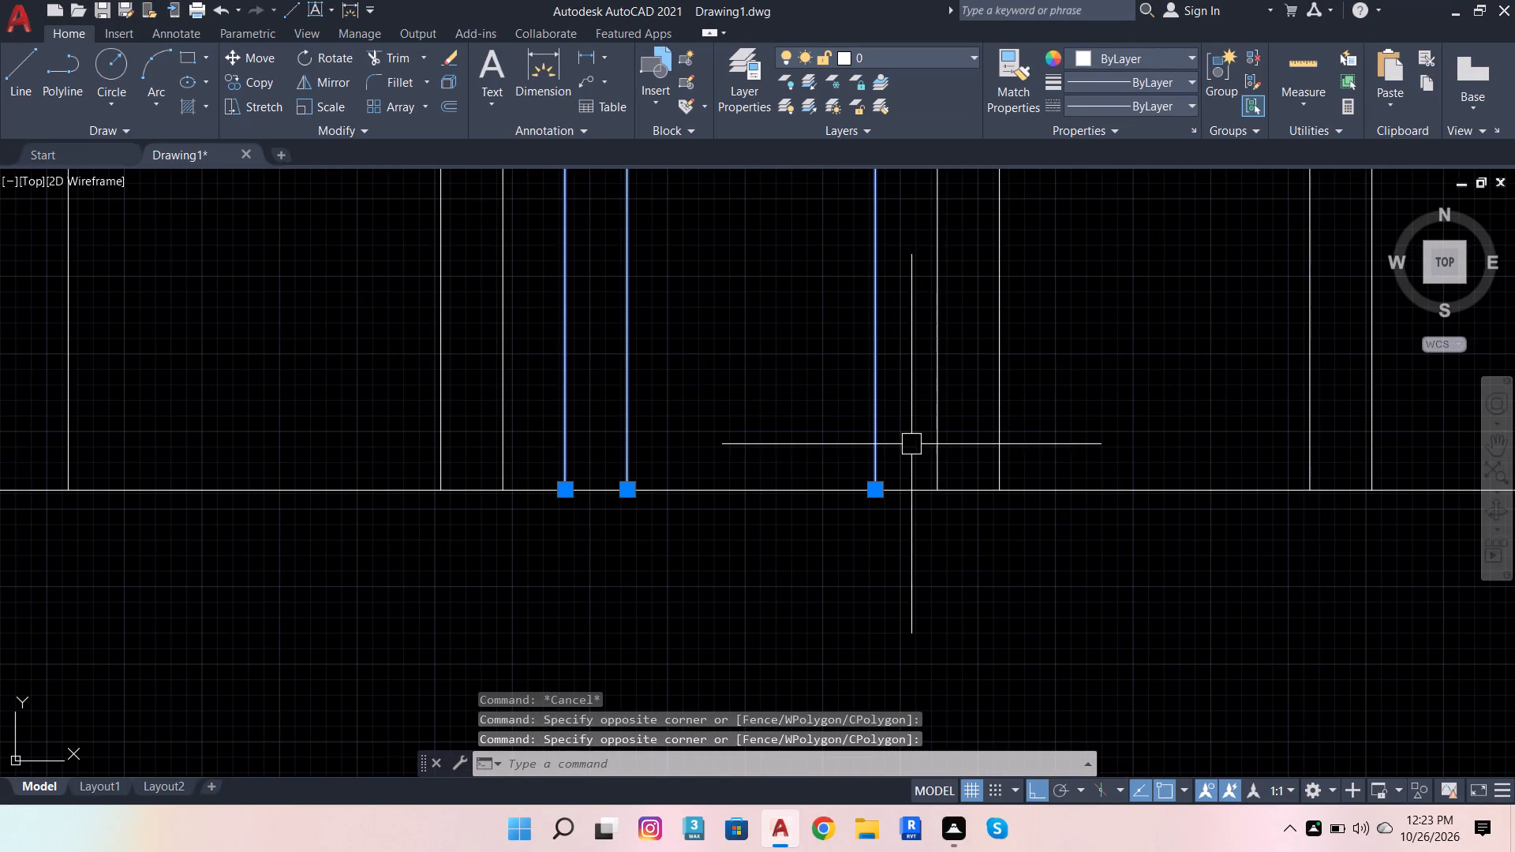
pyautogui.press('Escape')
pyautogui.click(638, 439)
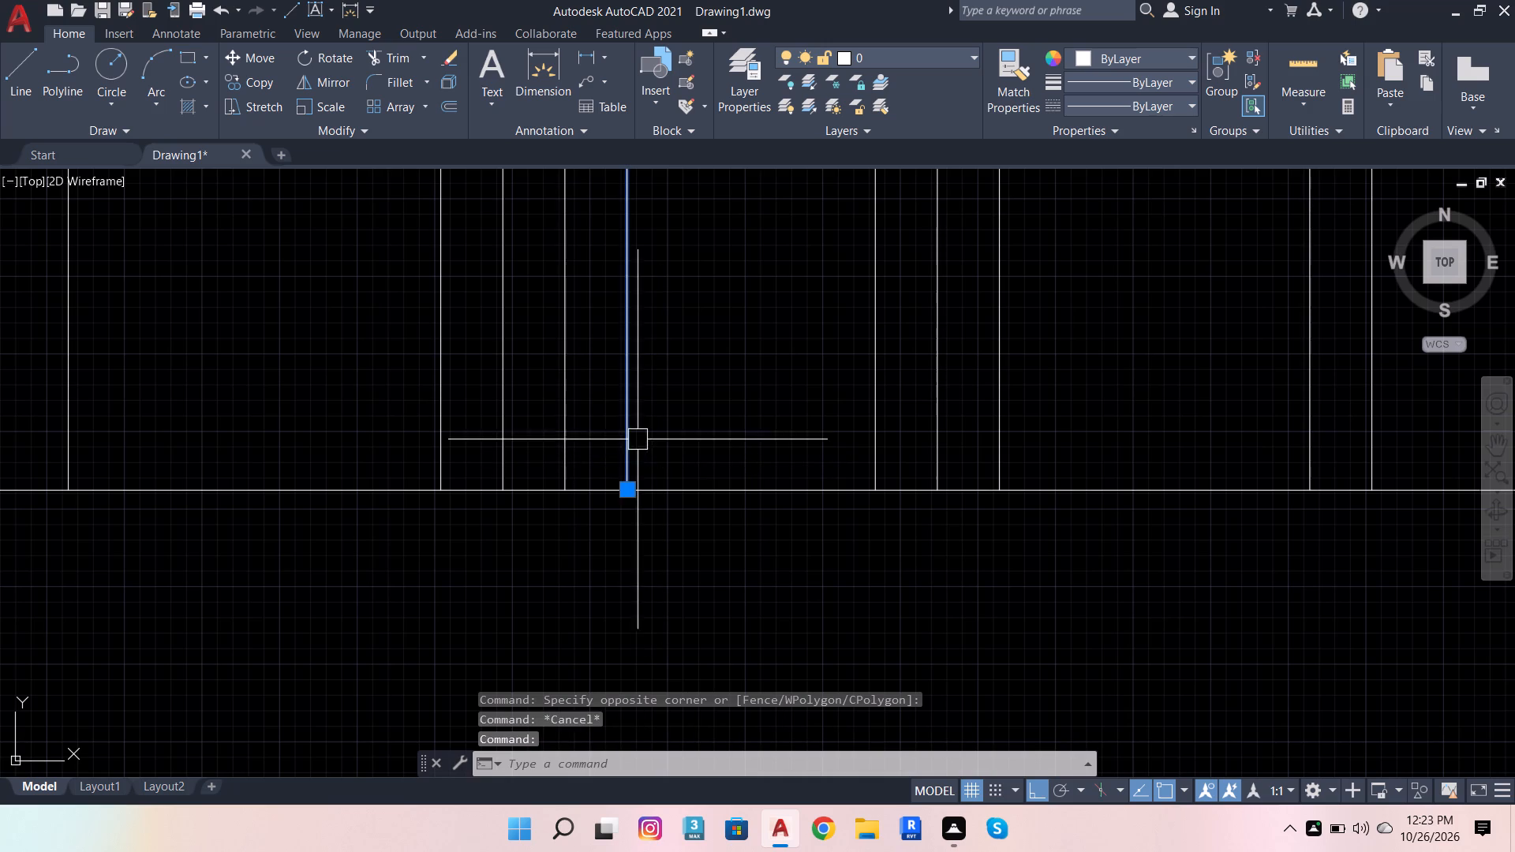
pyautogui.click(560, 387)
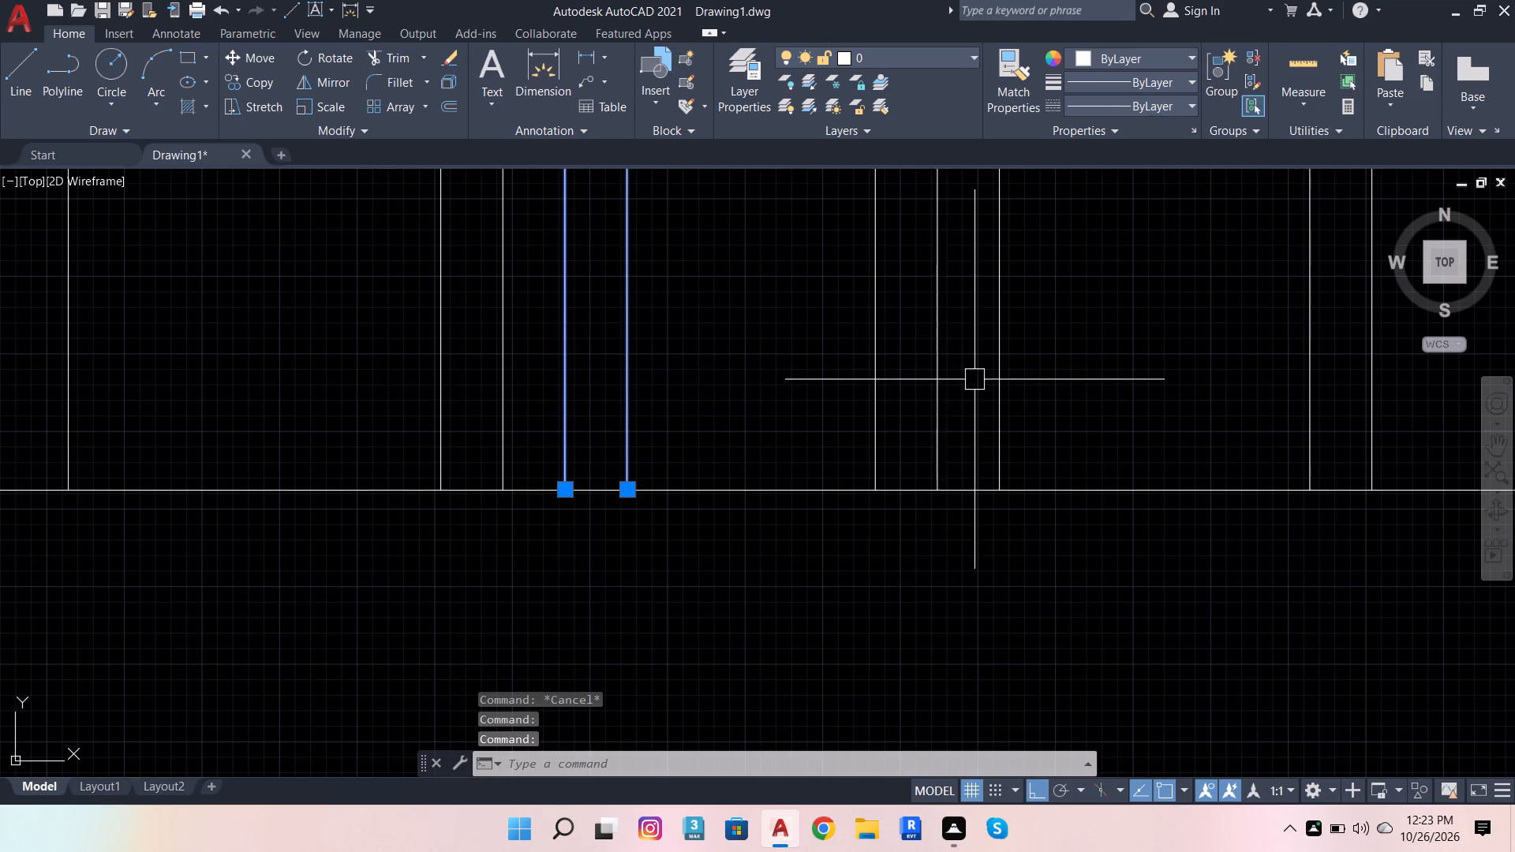
pyautogui.click(997, 379)
pyautogui.scroll(-2, 842, 531)
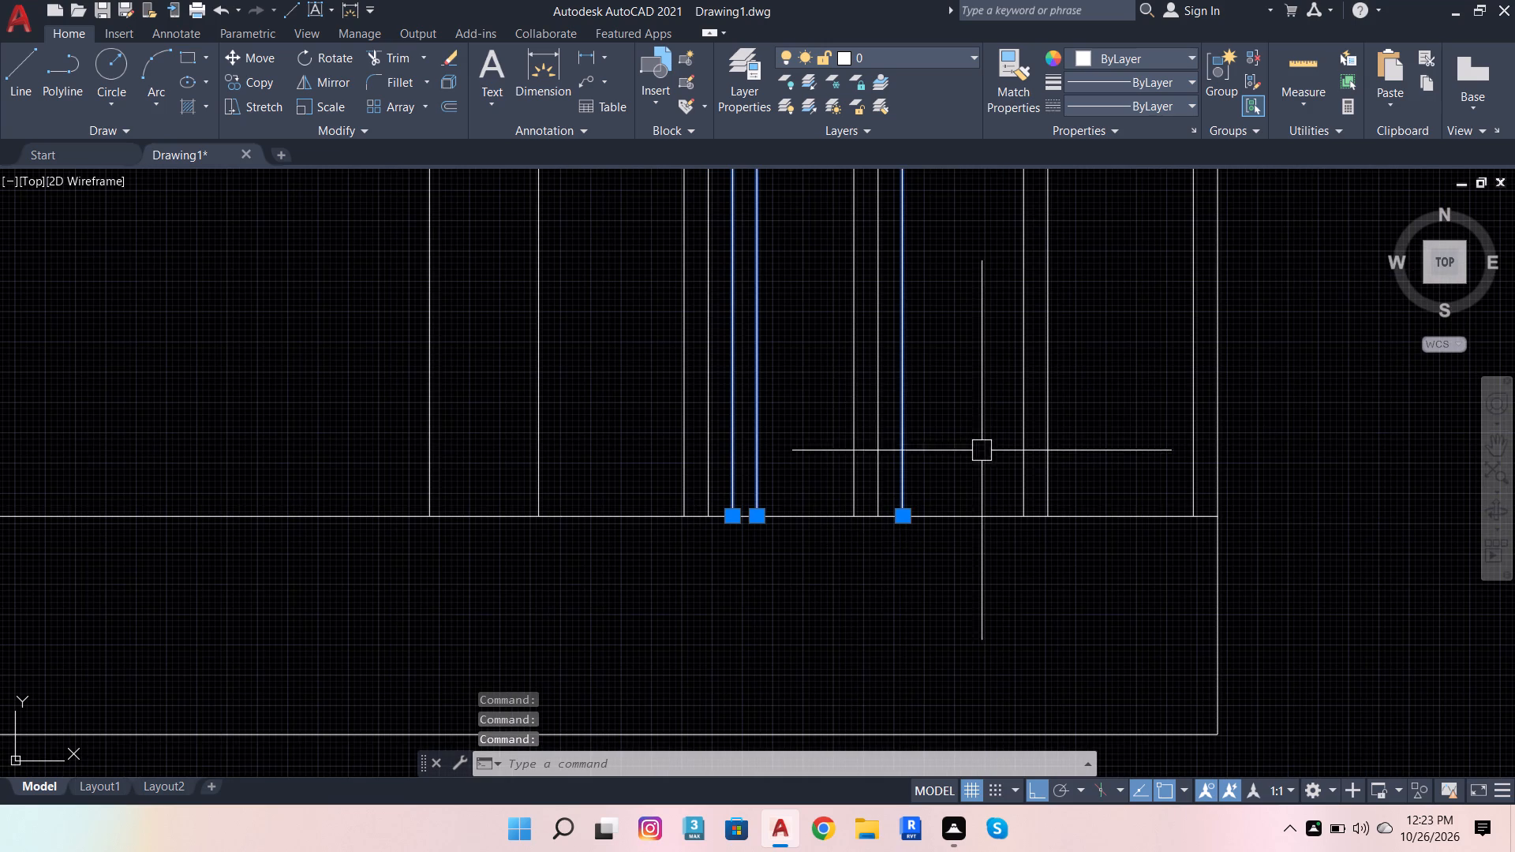
pyautogui.hotkey('shift', 'Delete')
# Extend the left line of the strip nearest the right outer wall down through the plinth to its bottom edge.
pyautogui.scroll(-1, 817, 529)
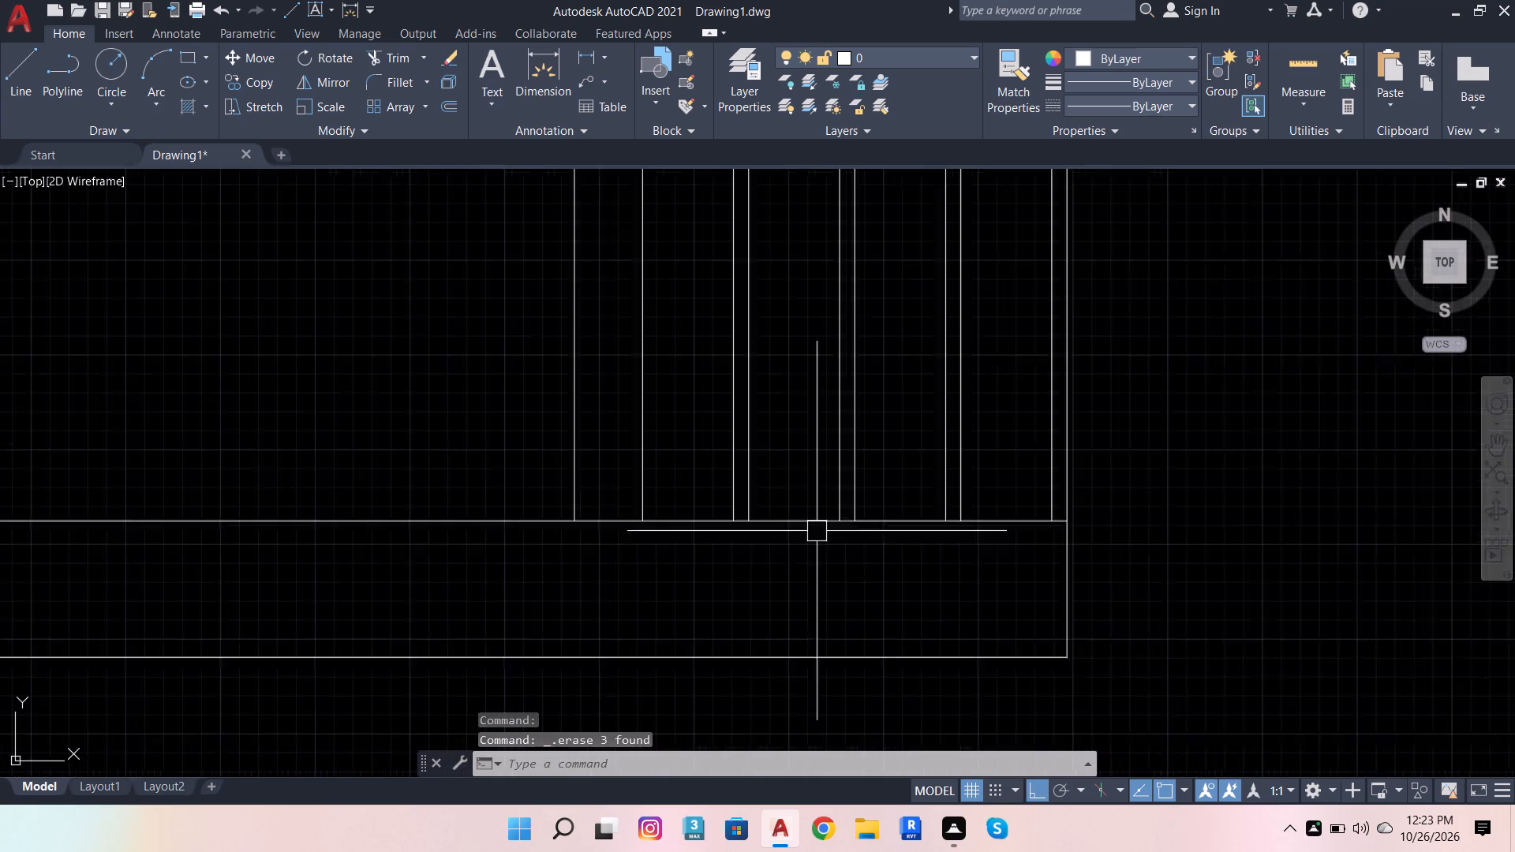
pyautogui.scroll(-3, 817, 532)
pyautogui.scroll(3, 821, 259)
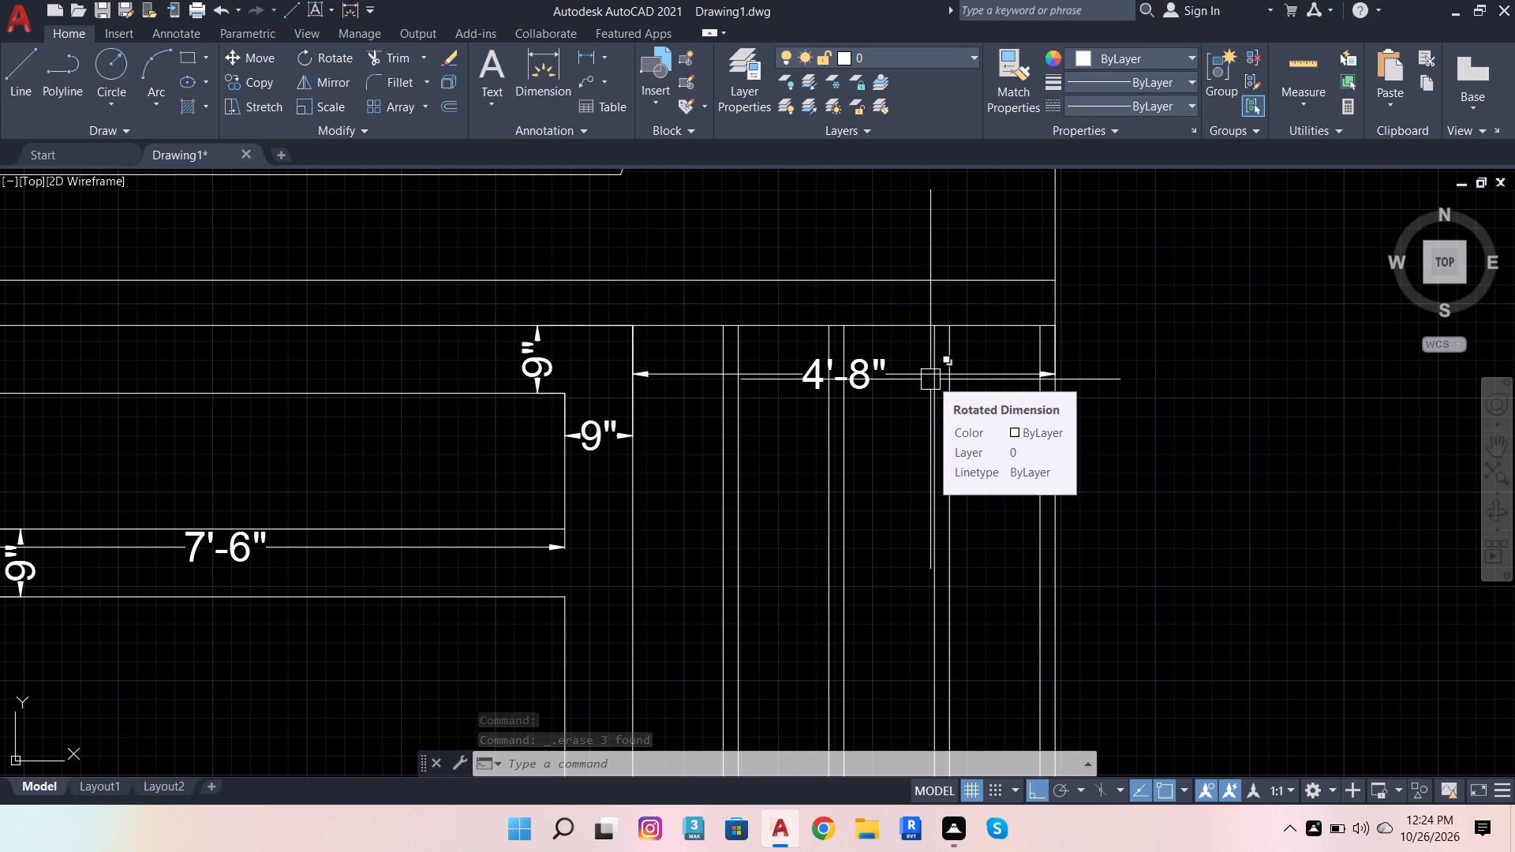
pyautogui.scroll(-1, 1049, 449)
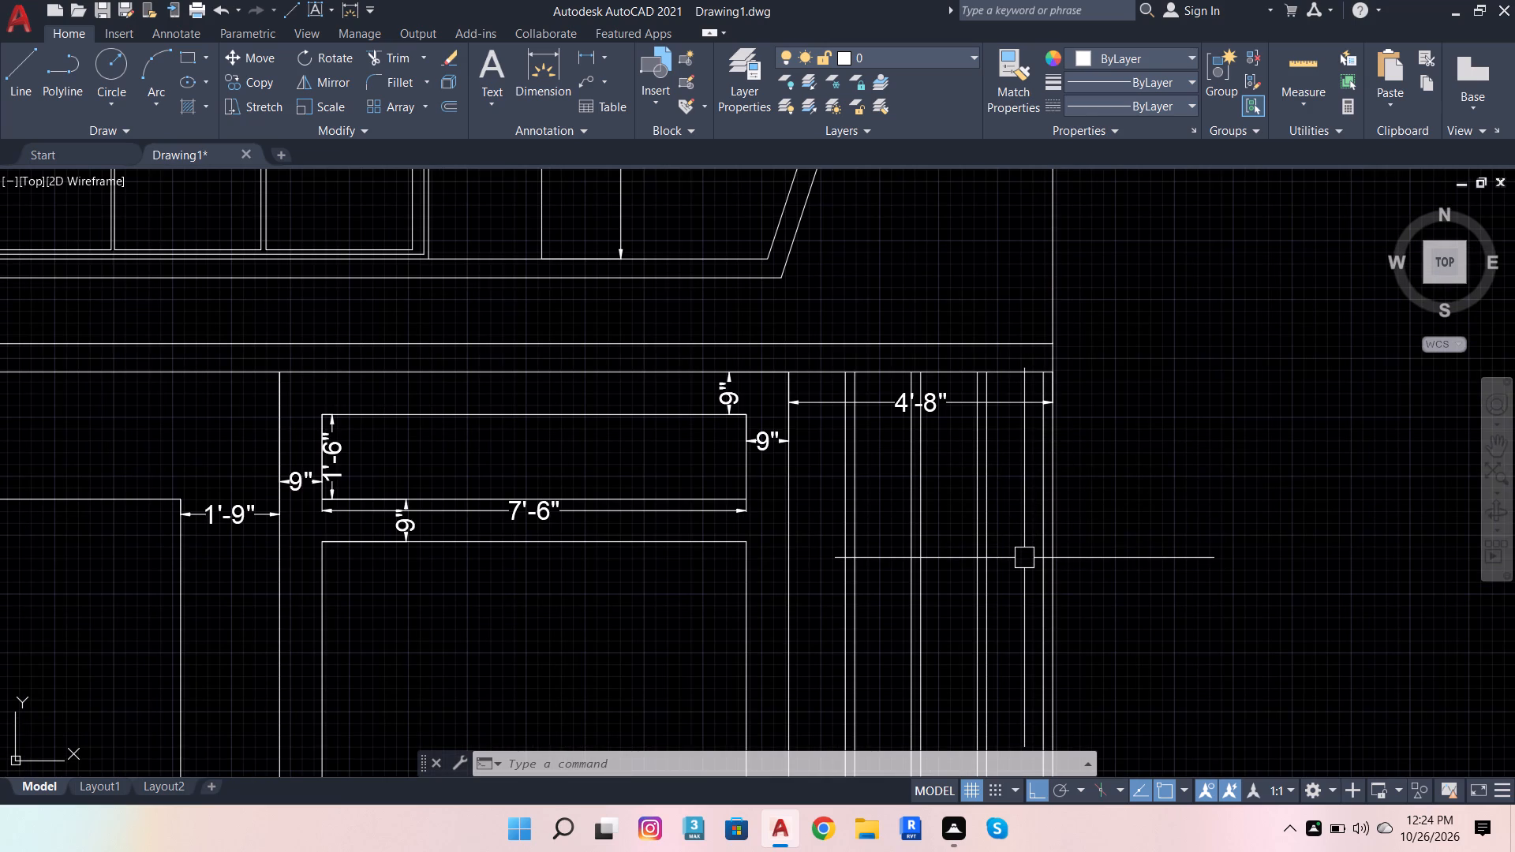
pyautogui.scroll(-2, 916, 324)
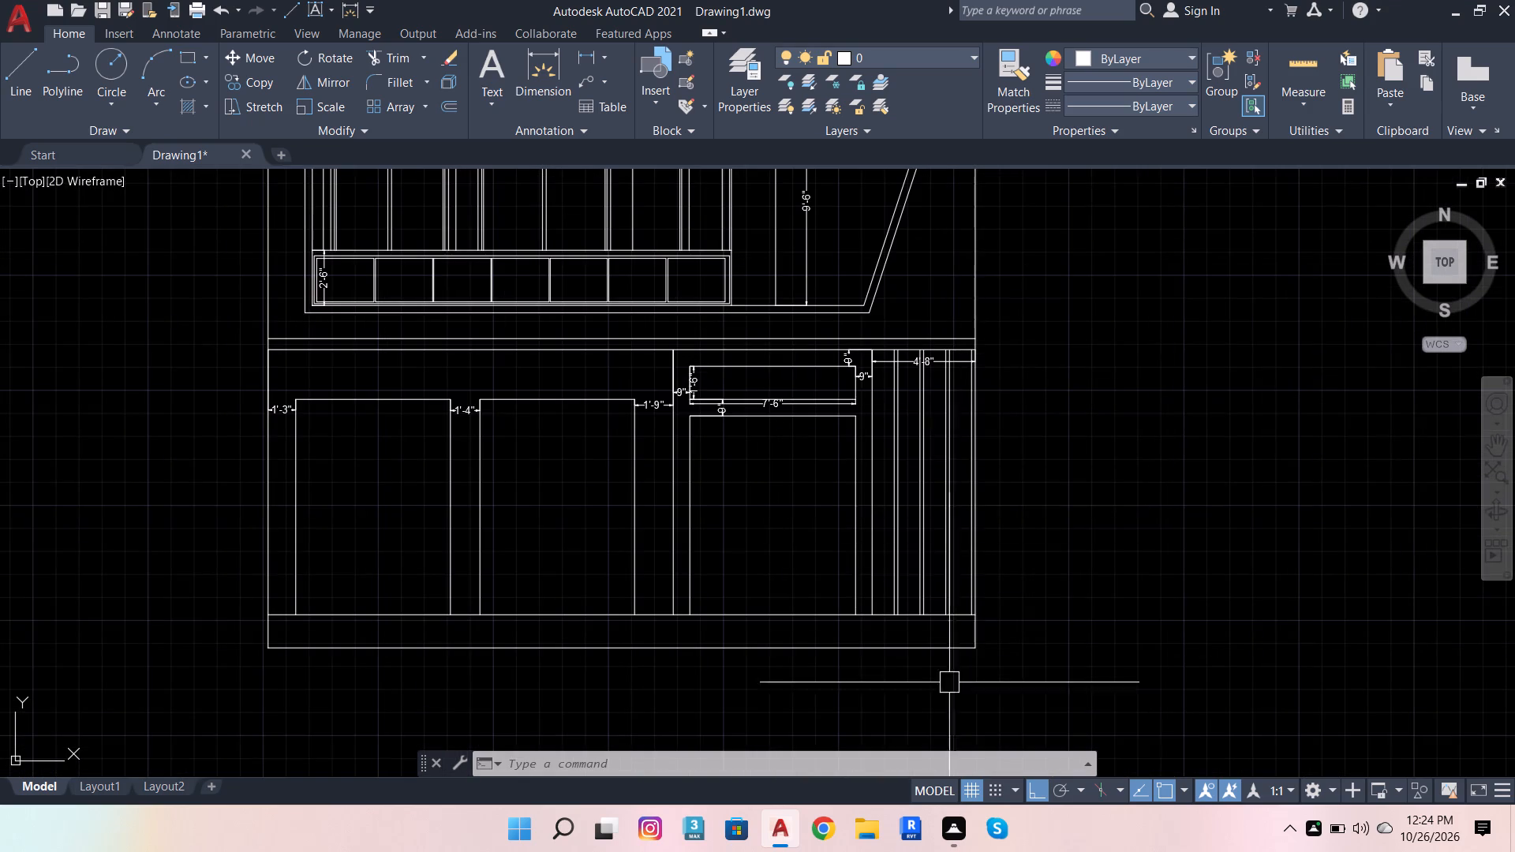
pyautogui.scroll(2, 942, 651)
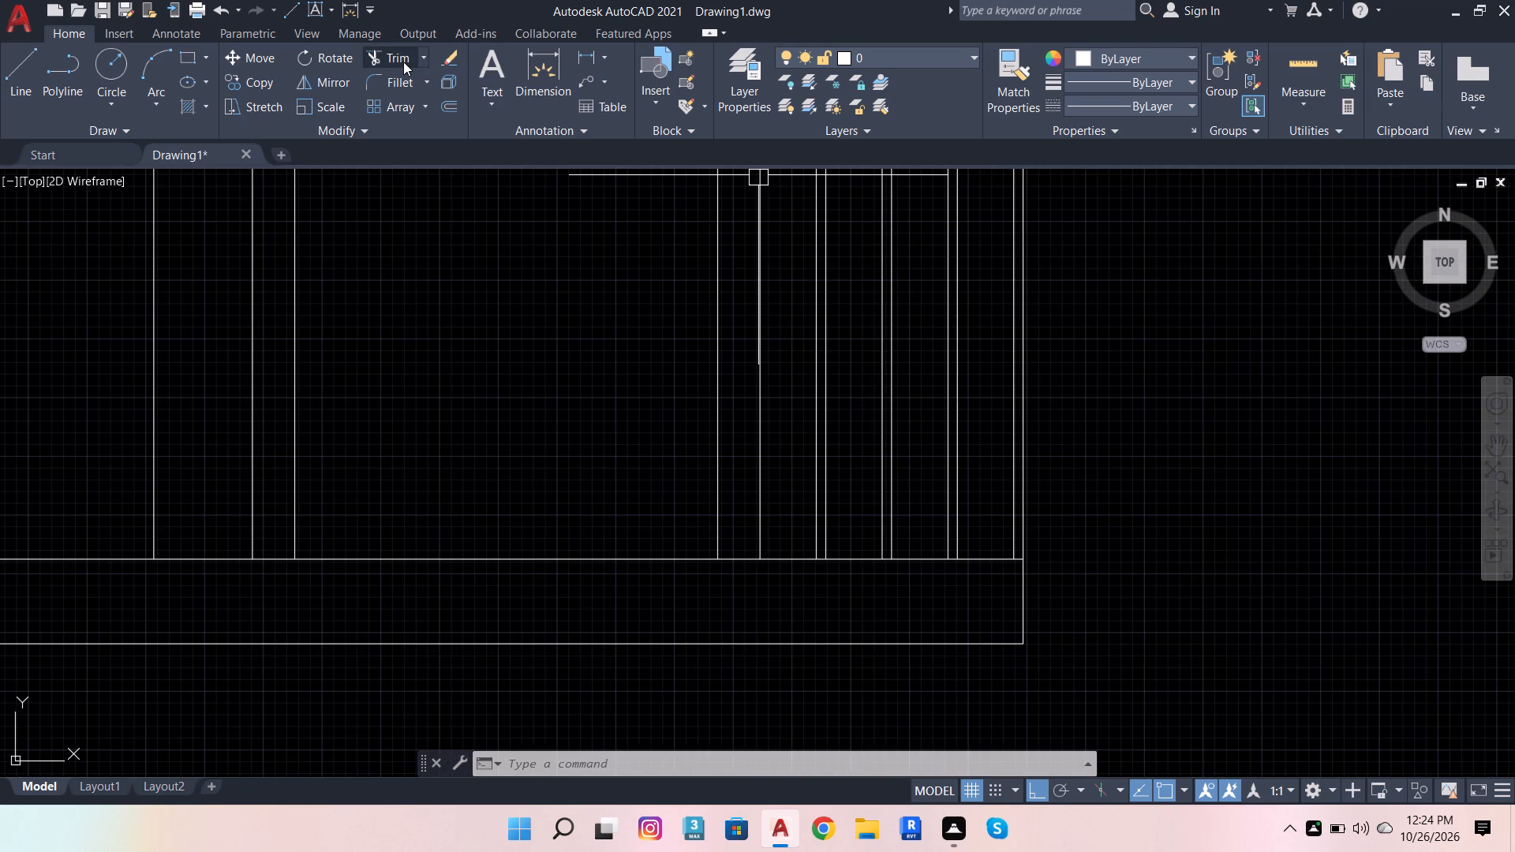
pyautogui.click(403, 62)
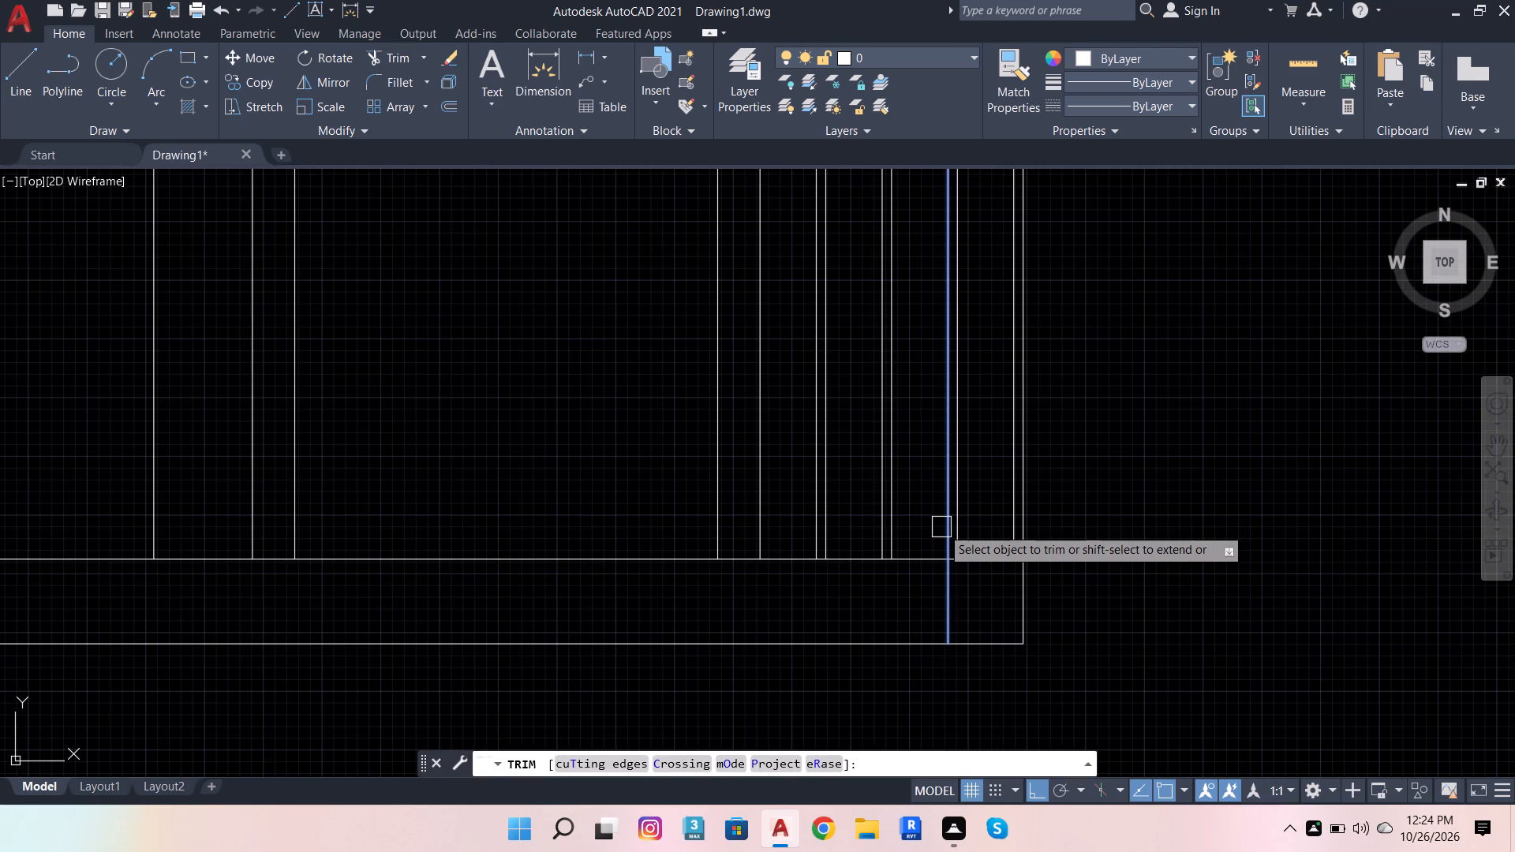
pyautogui.keyDown('shift'); pyautogui.click(941, 527); pyautogui.keyUp('shift')
pyautogui.press('Escape')
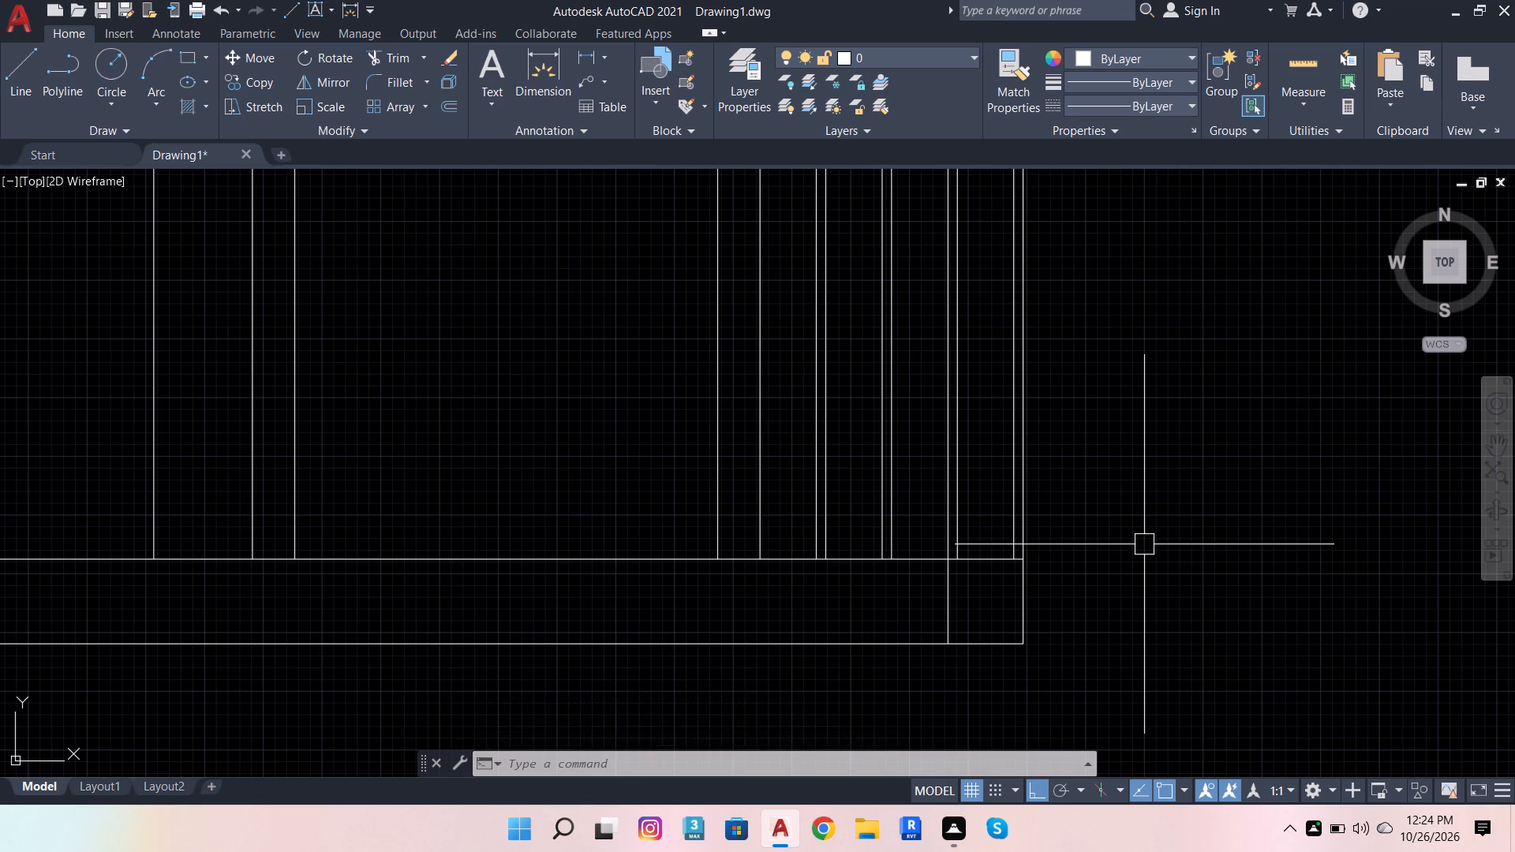
pyautogui.press('Escape')
pyautogui.press('Escape')
pyautogui.press('Escape')
pyautogui.press('Escape')
pyautogui.press('Escape')
pyautogui.press('Escape')
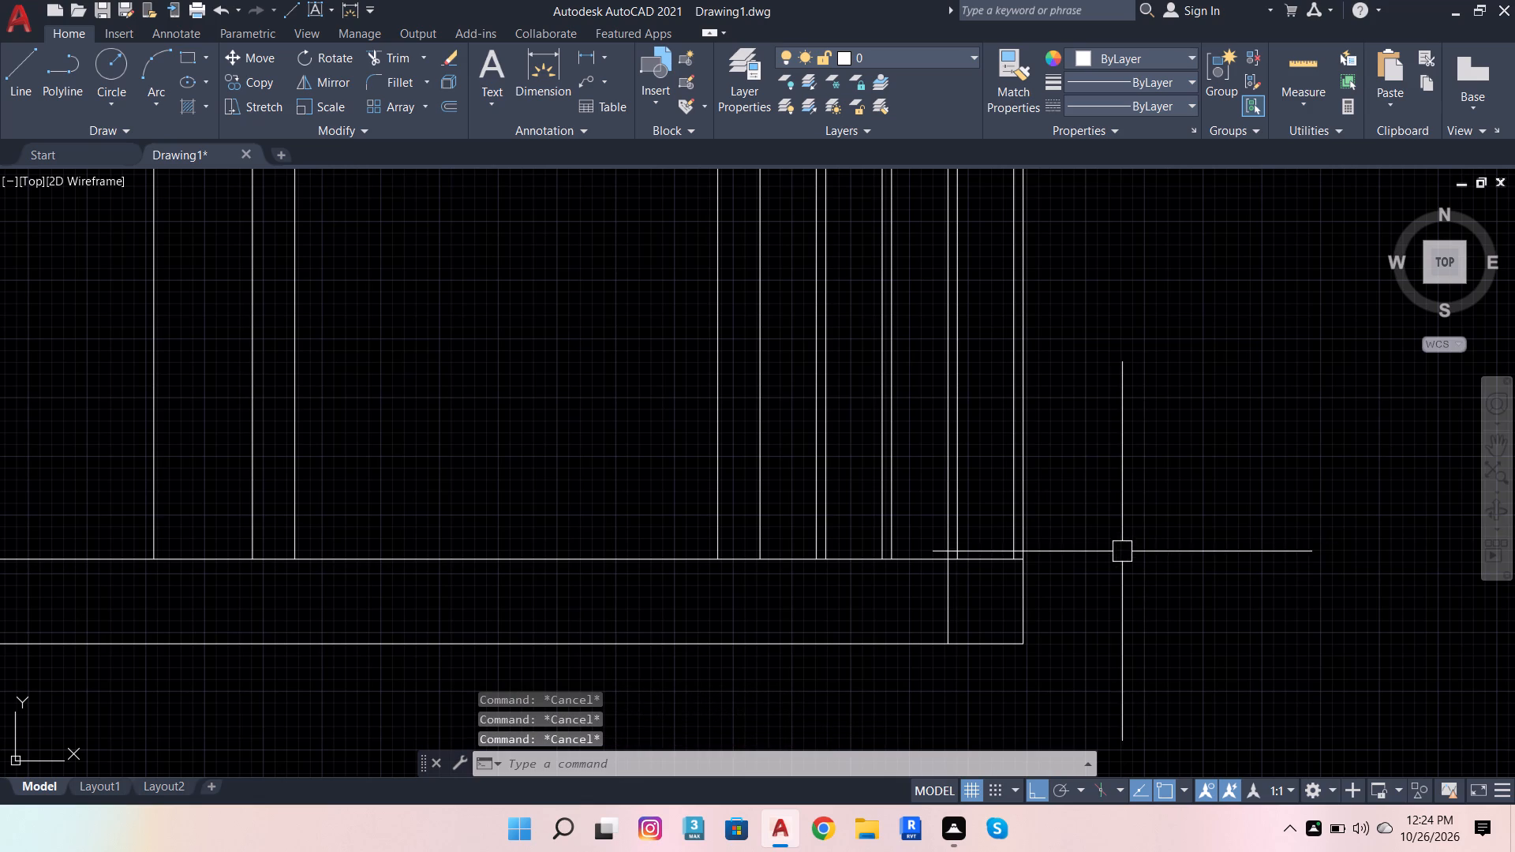
# Draw connected orthogonal lines from the slab top's right end: 4' left, 2' up, right past the wall, 4" up, left past the slanted frame.
pyautogui.scroll(-4, 1153, 637)
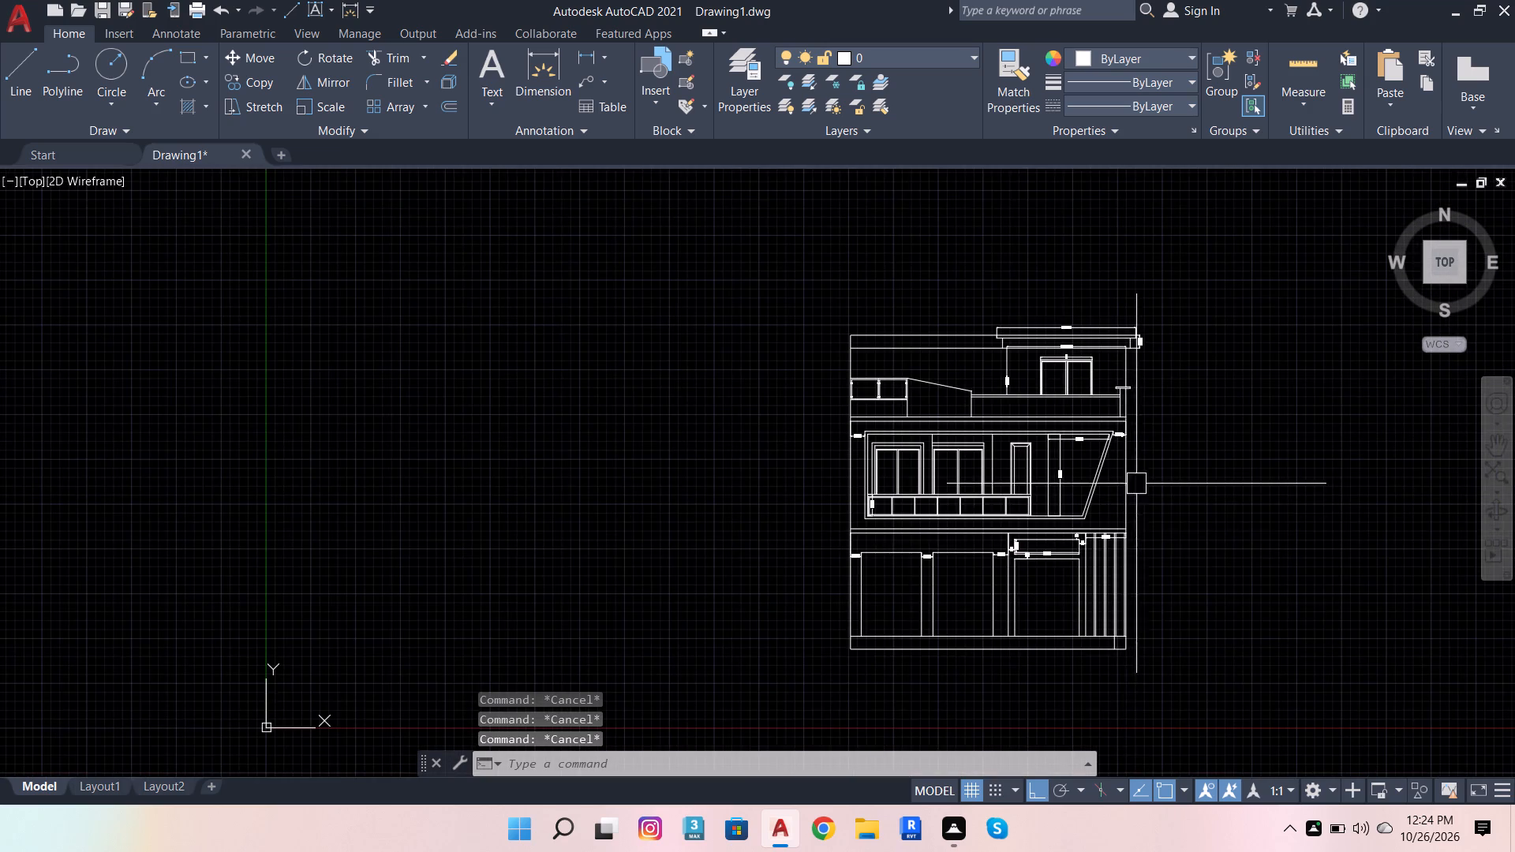
pyautogui.scroll(3, 1131, 499)
pyautogui.click(1005, 608)
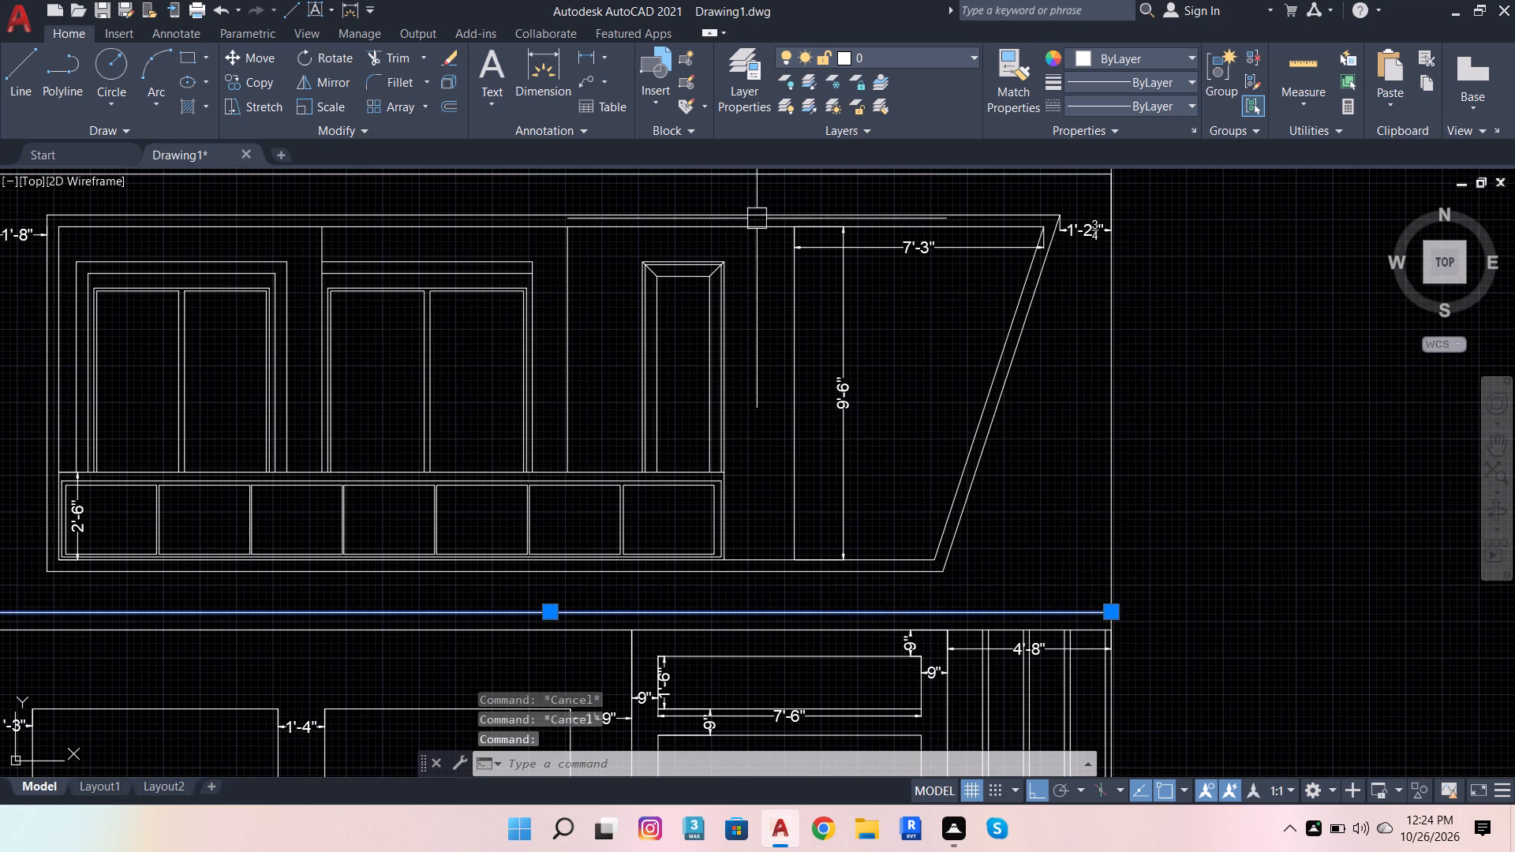
pyautogui.press('Escape')
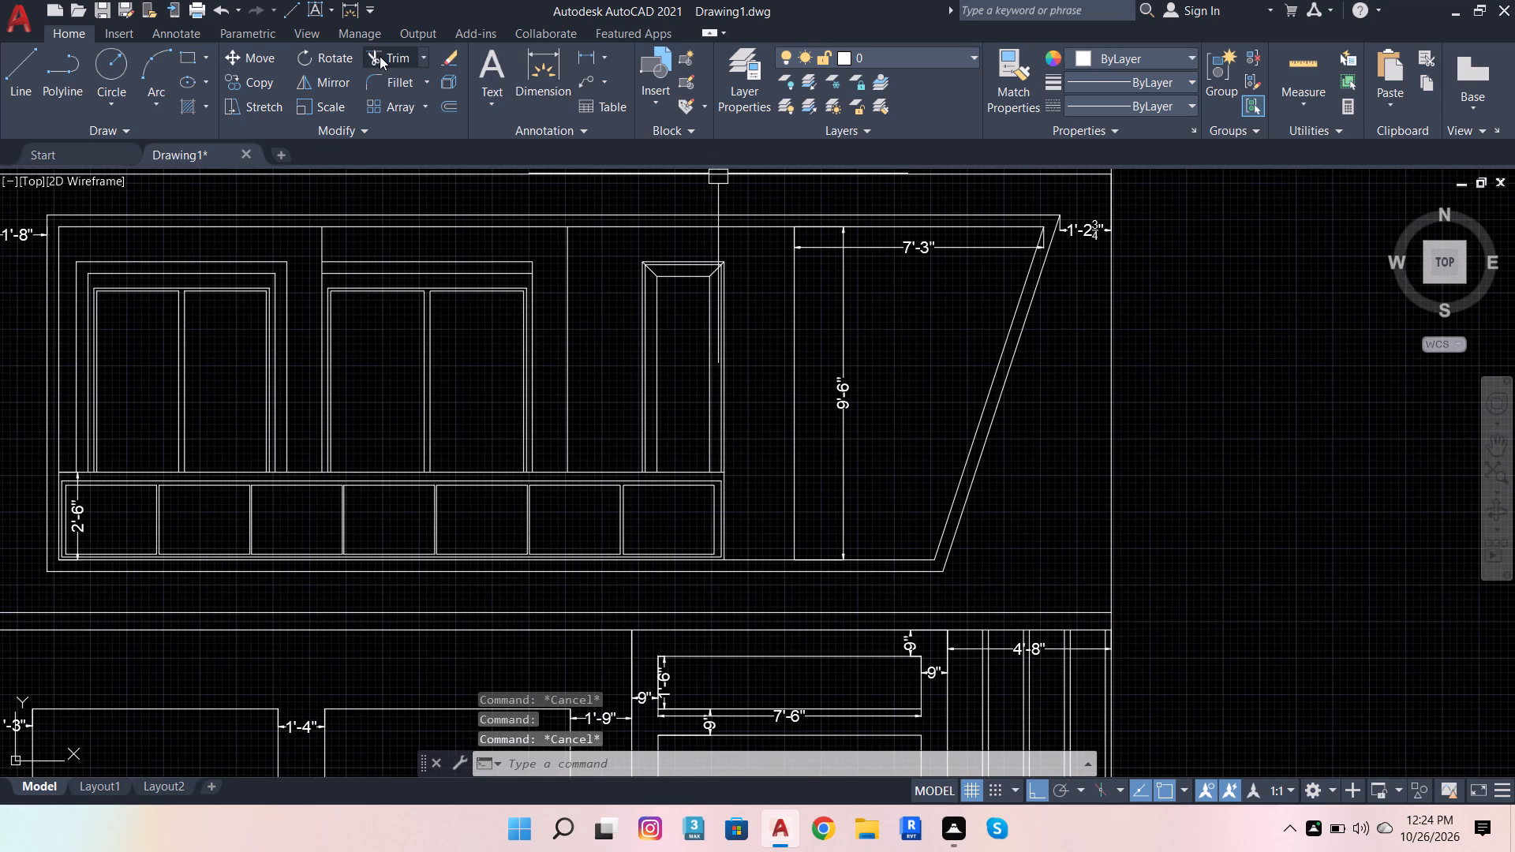
pyautogui.click(31, 76)
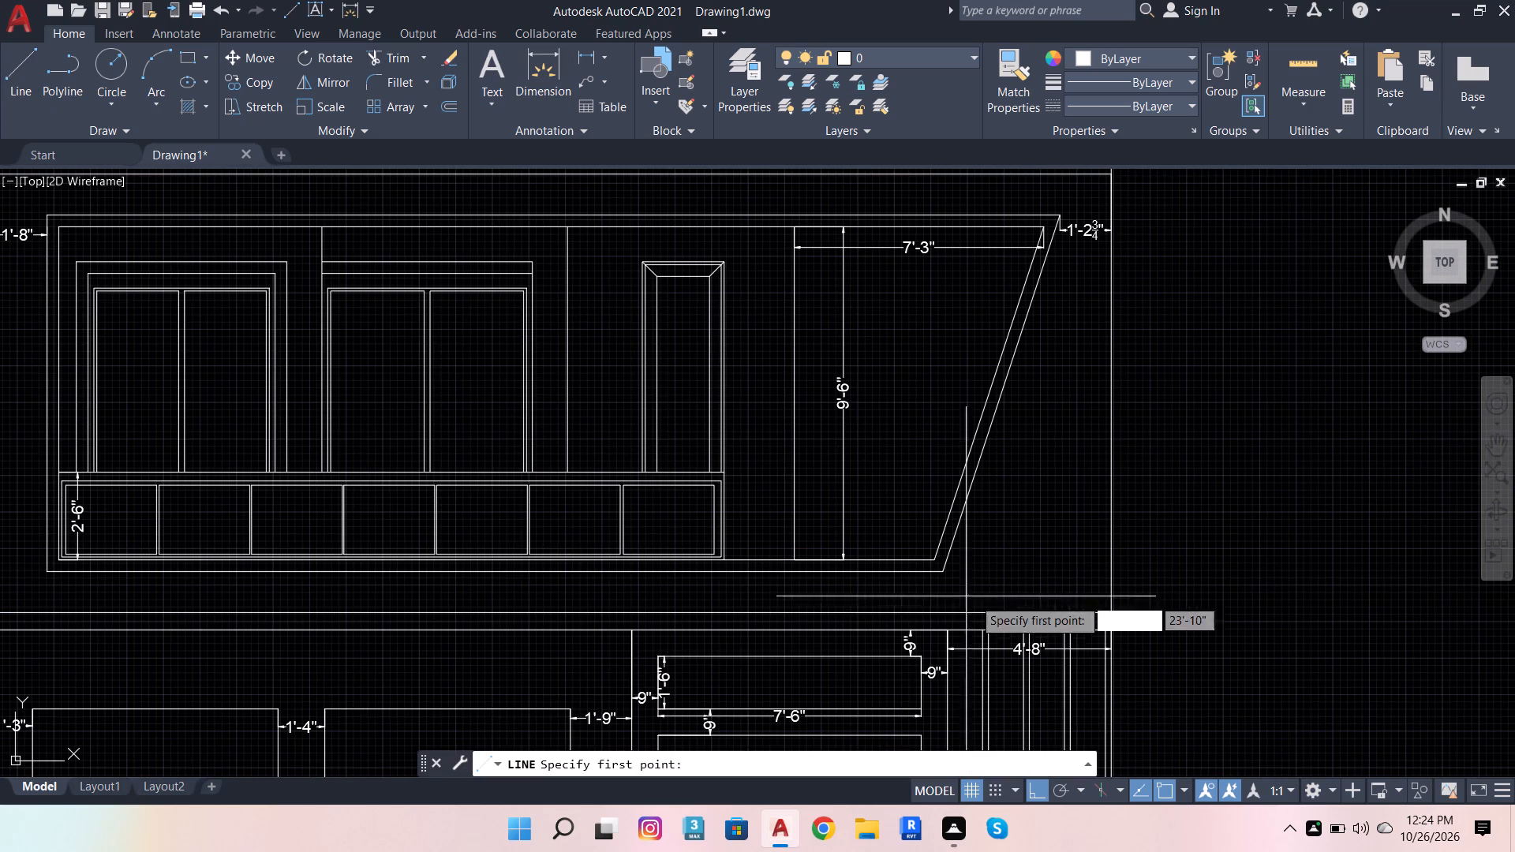
pyautogui.click(1108, 617)
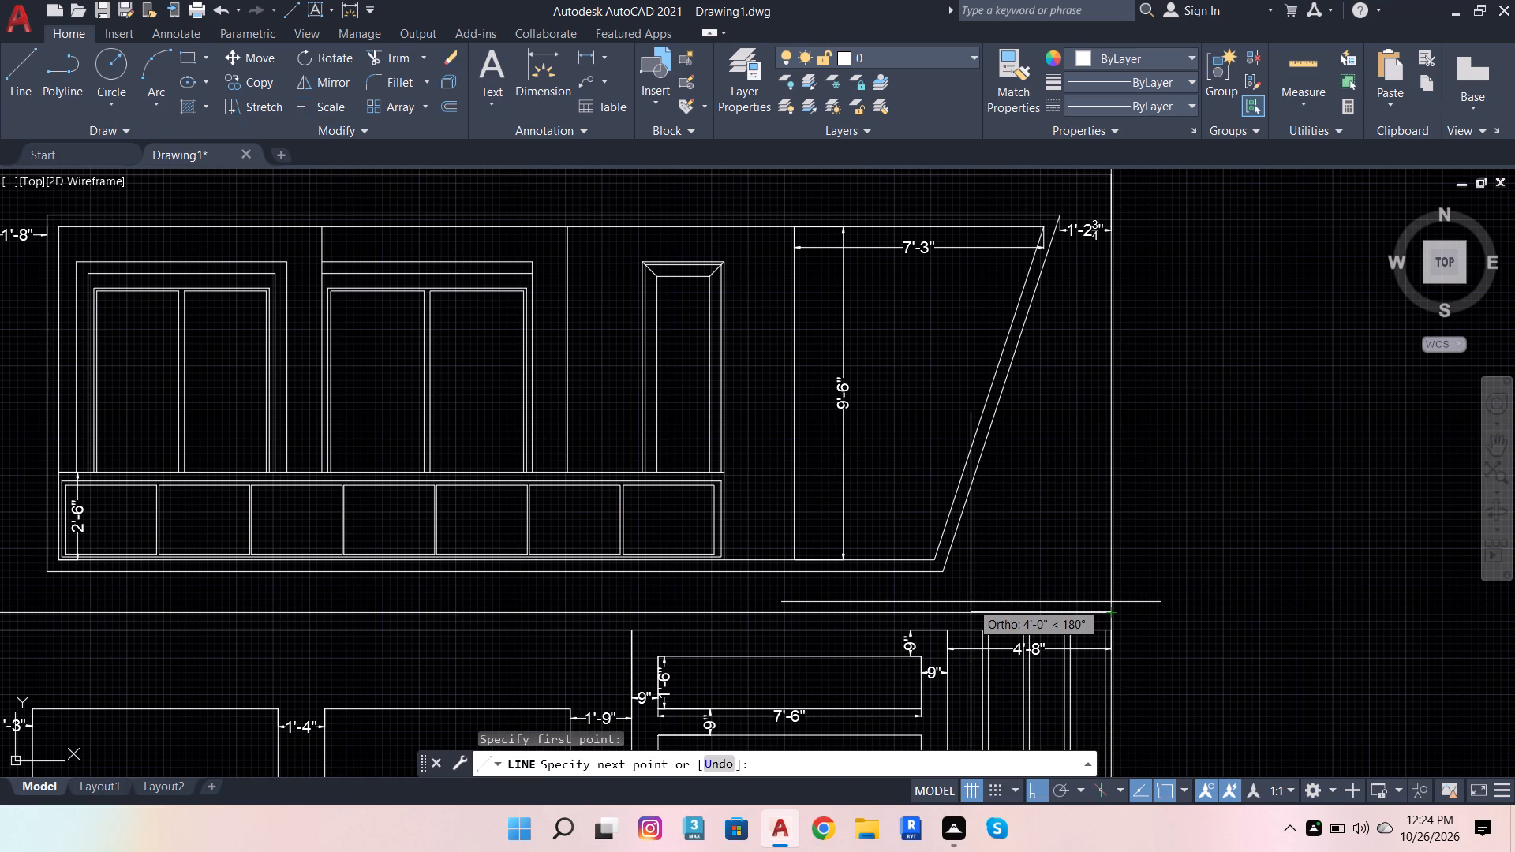
pyautogui.click(971, 602)
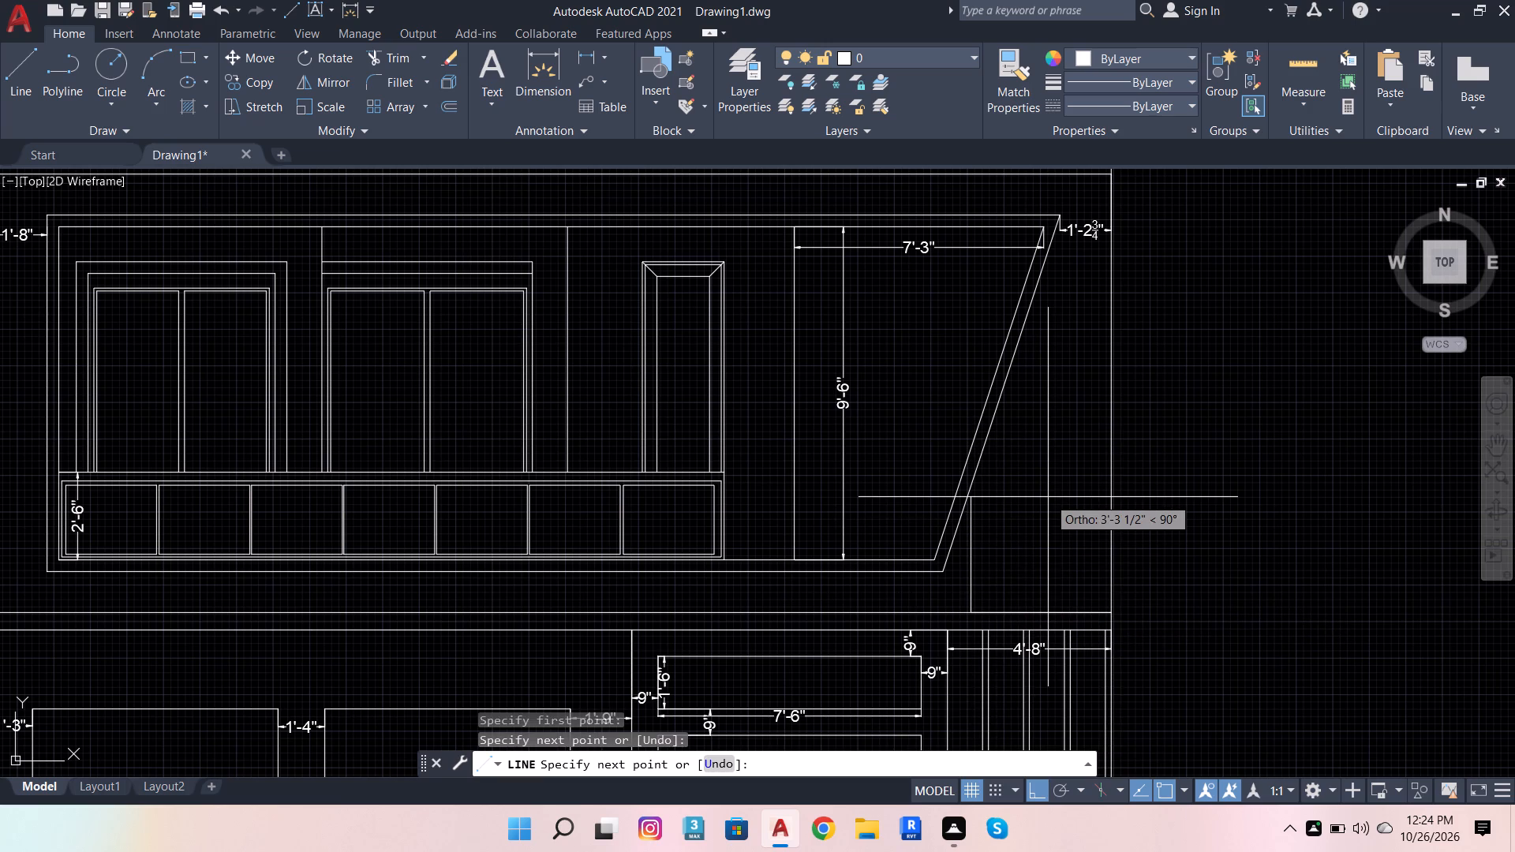
pyautogui.write("2'")
pyautogui.press('Return')
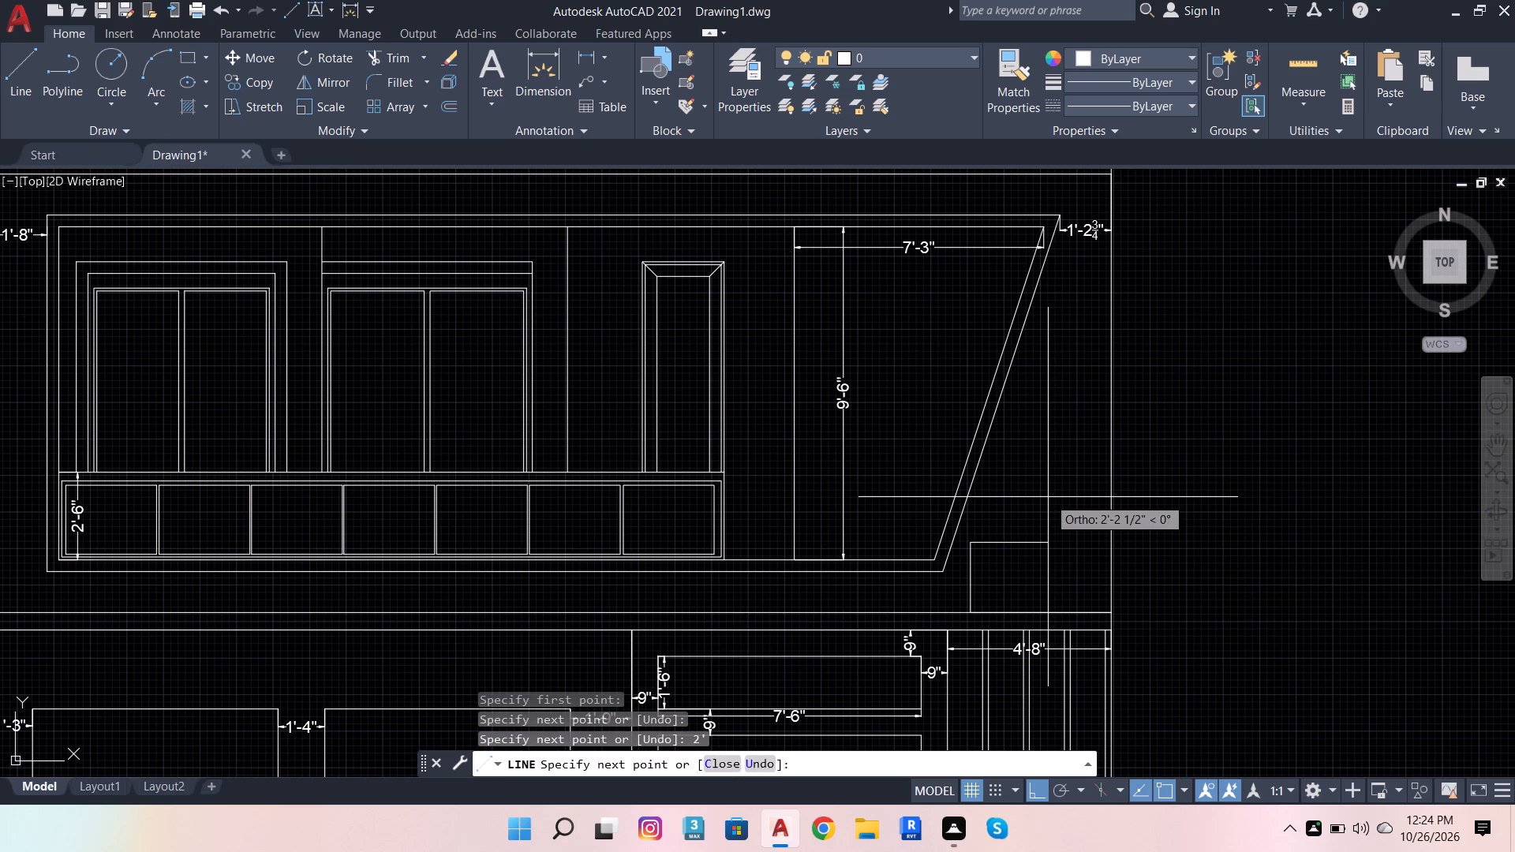
pyautogui.click(1249, 506)
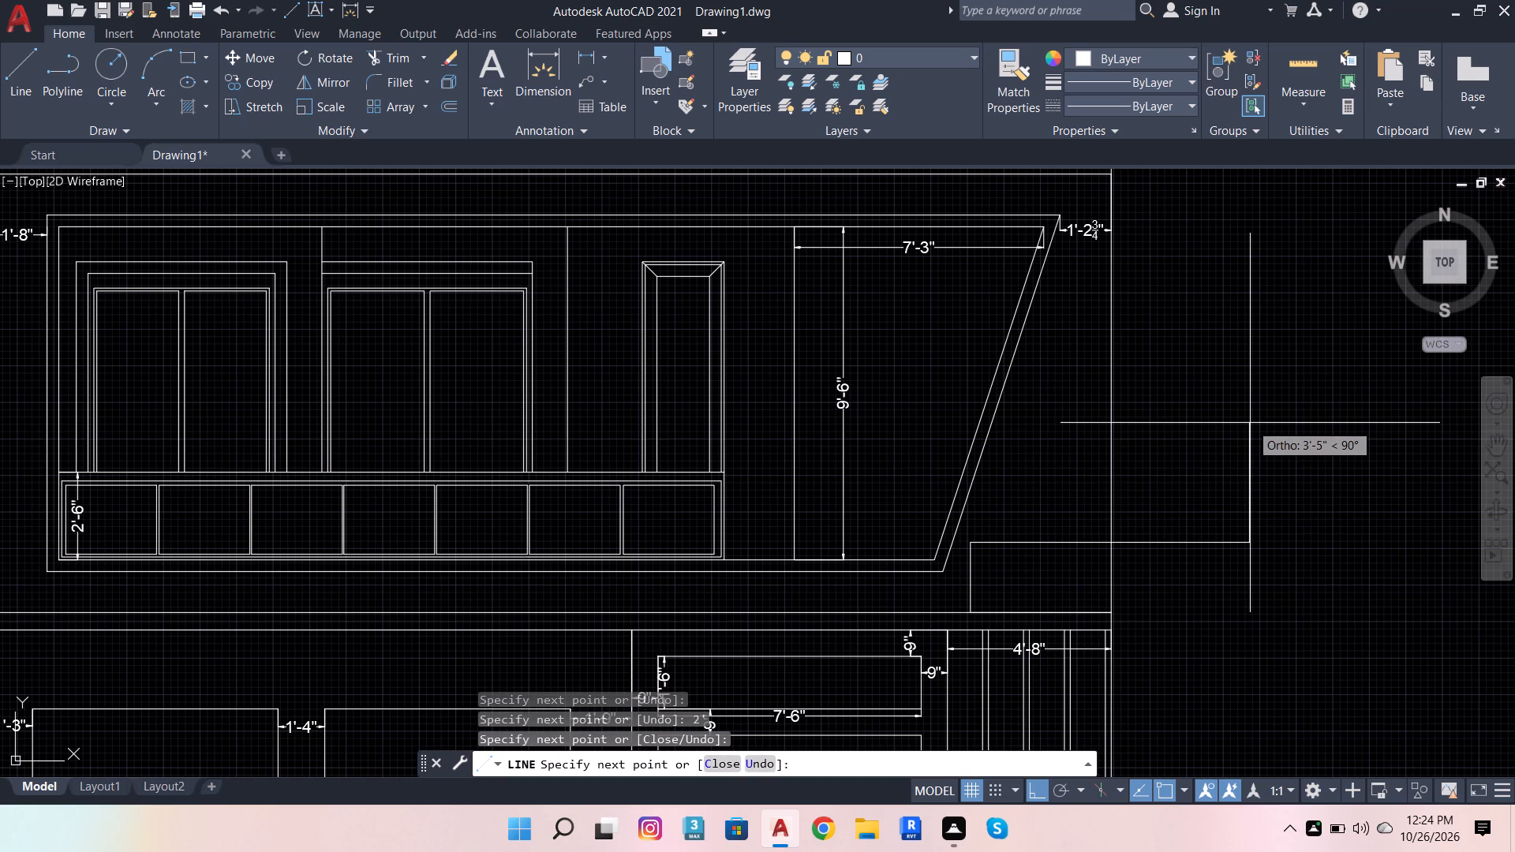
pyautogui.press('4')
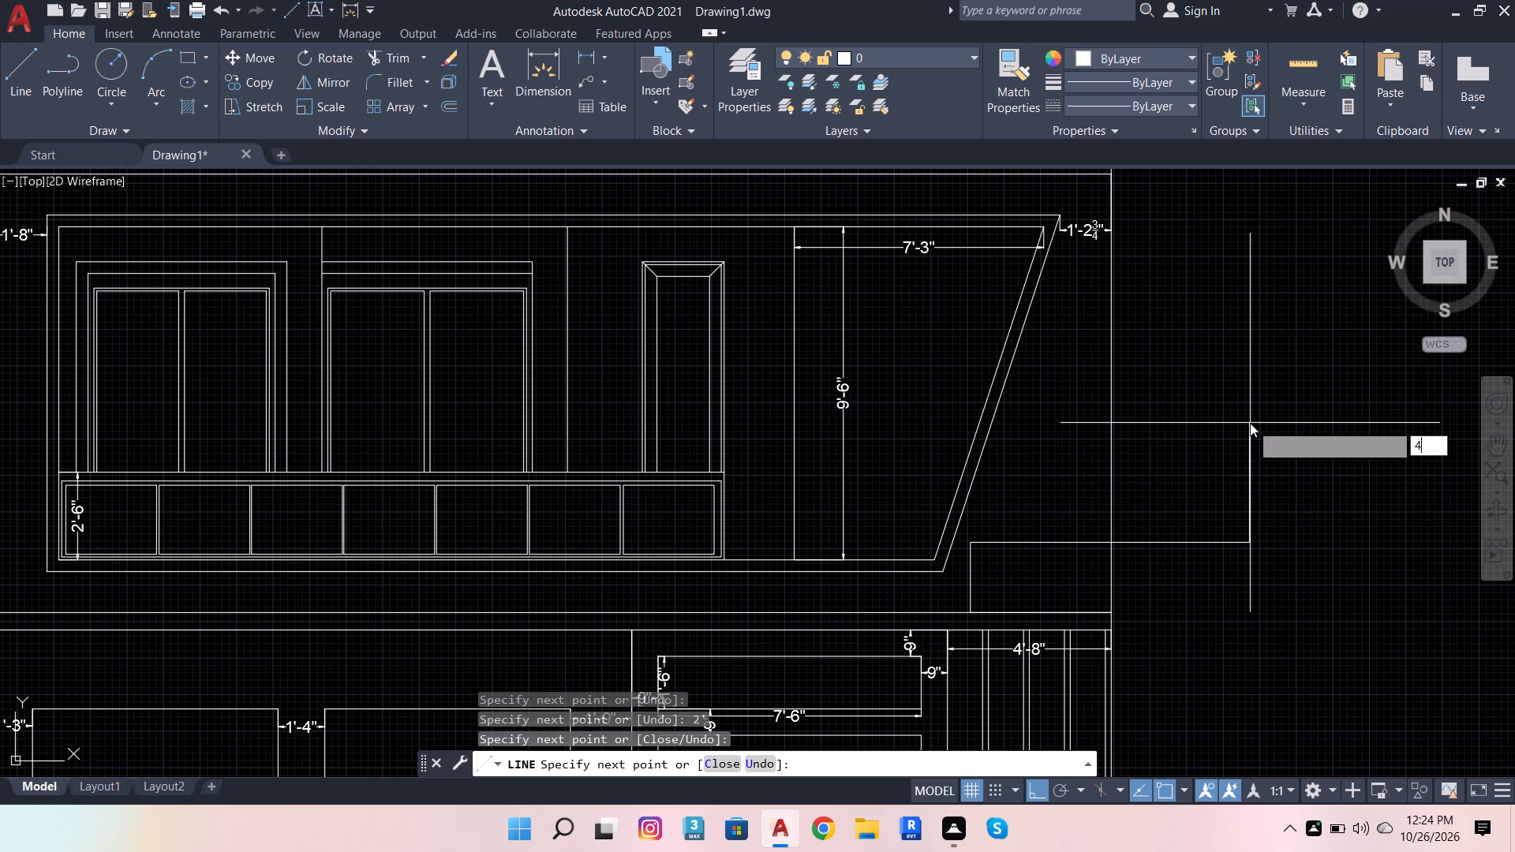
pyautogui.press('Return')
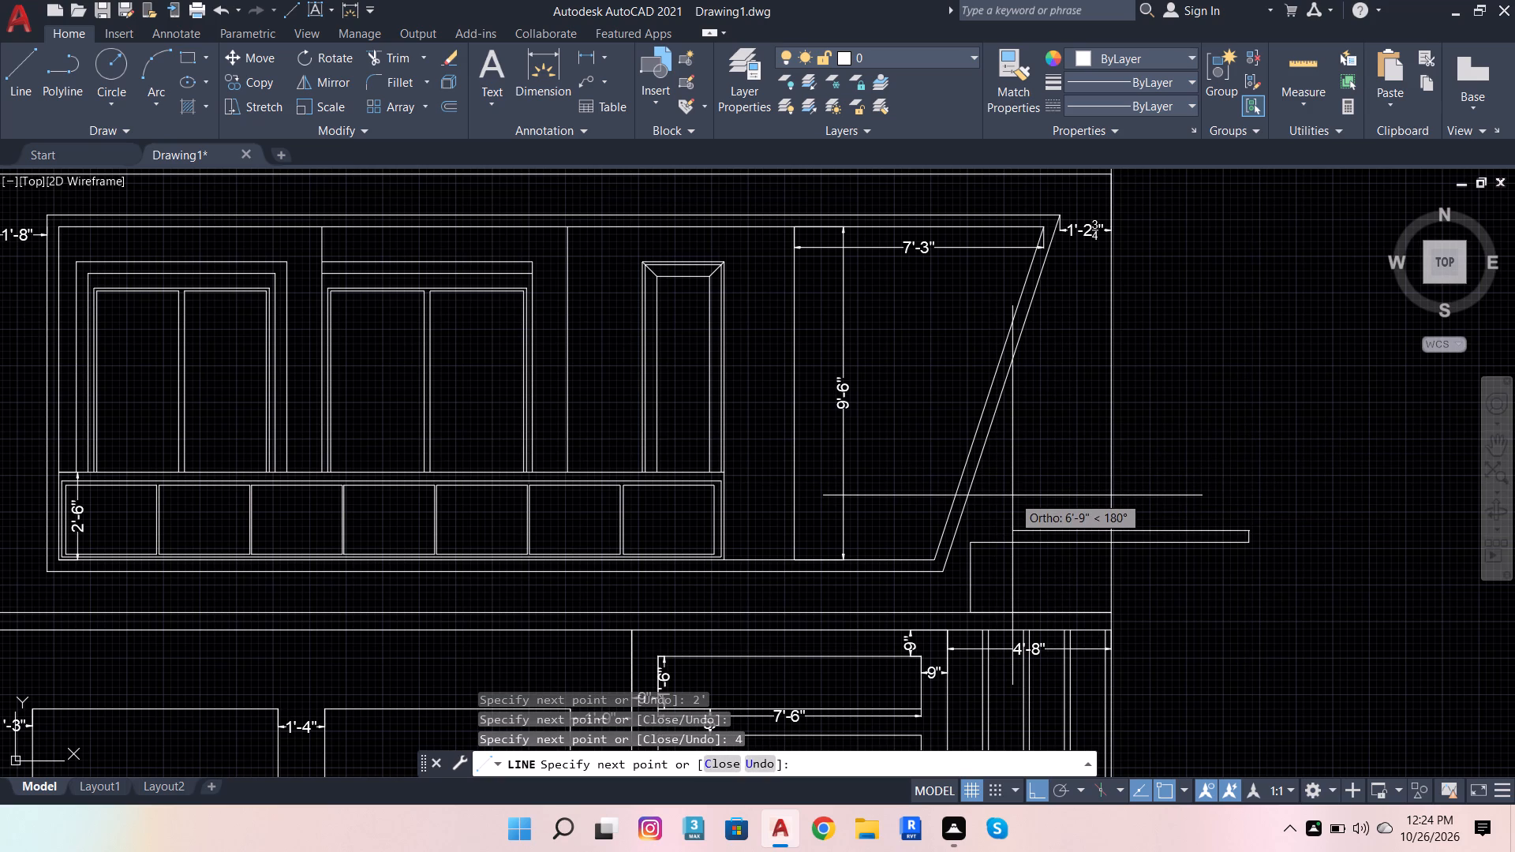
pyautogui.click(903, 470)
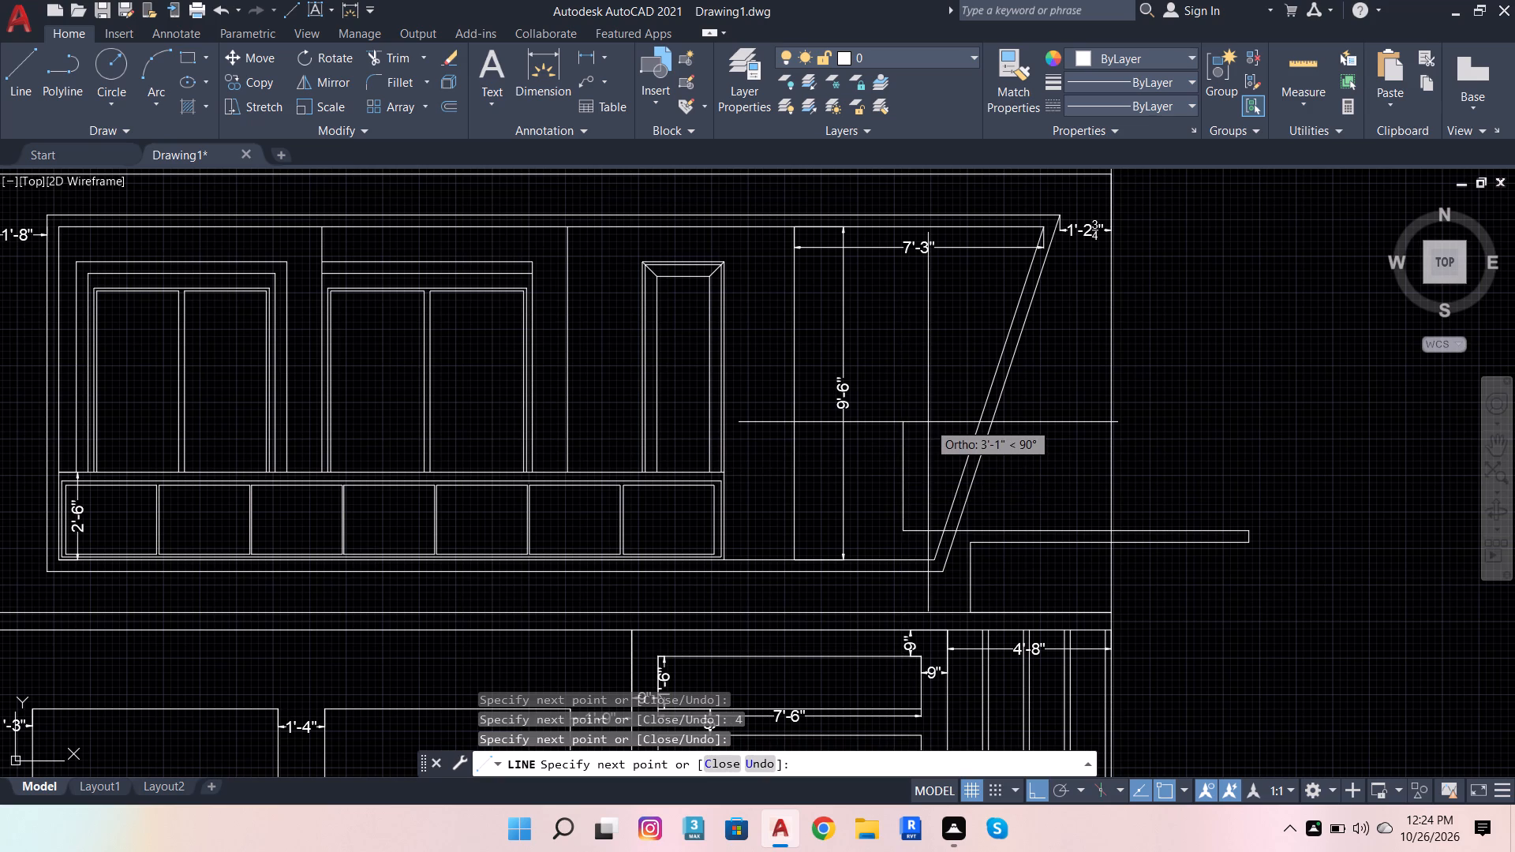
# Continue the line chain 1' up with a second 4" high horizontal band spanning past the outer wall and the slanted frame.
pyautogui.write("1'")
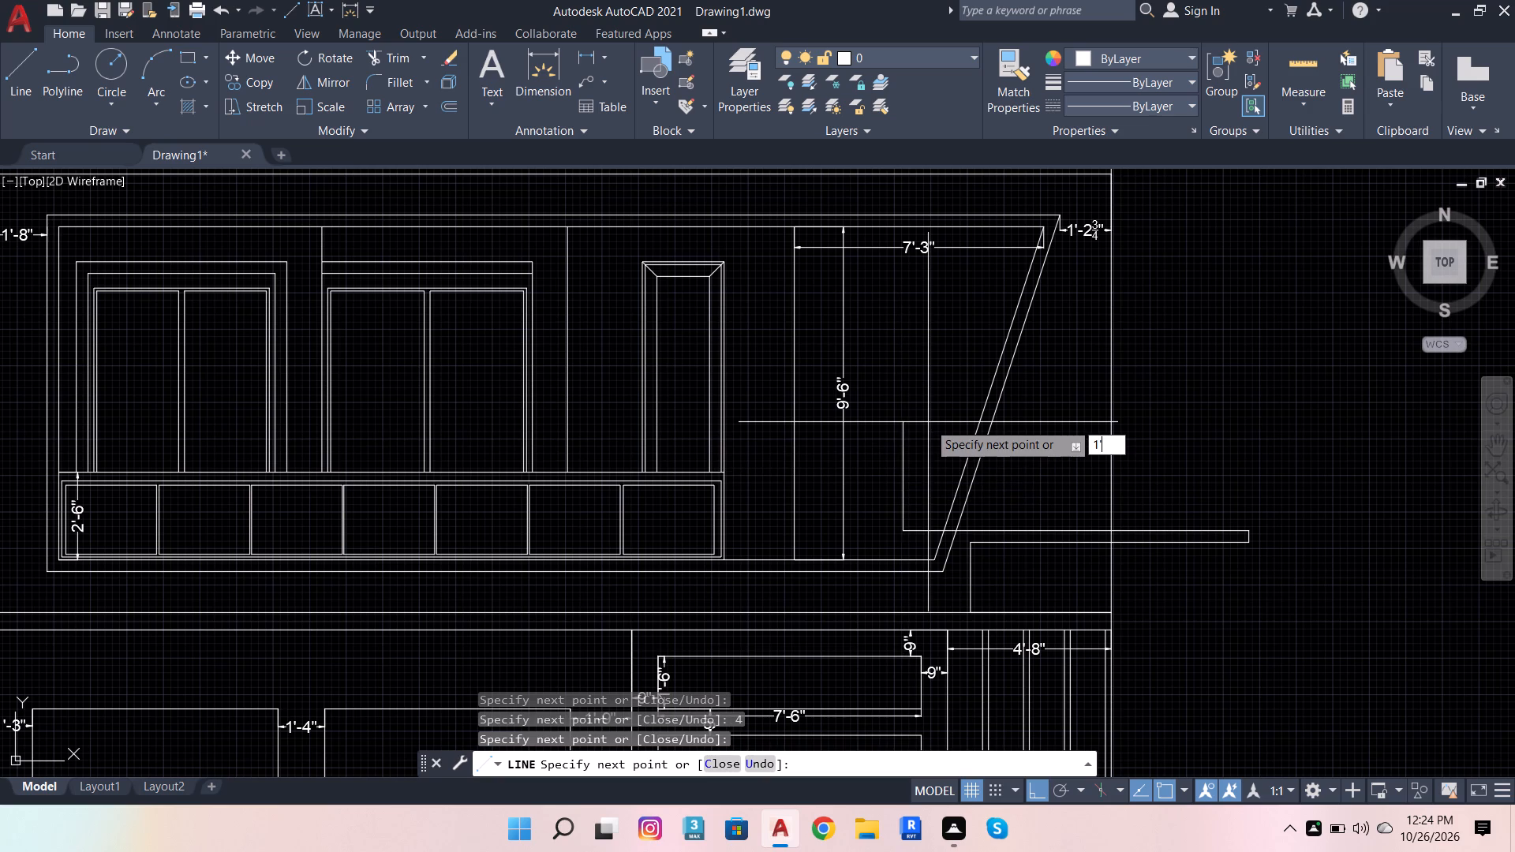
pyautogui.press('Return')
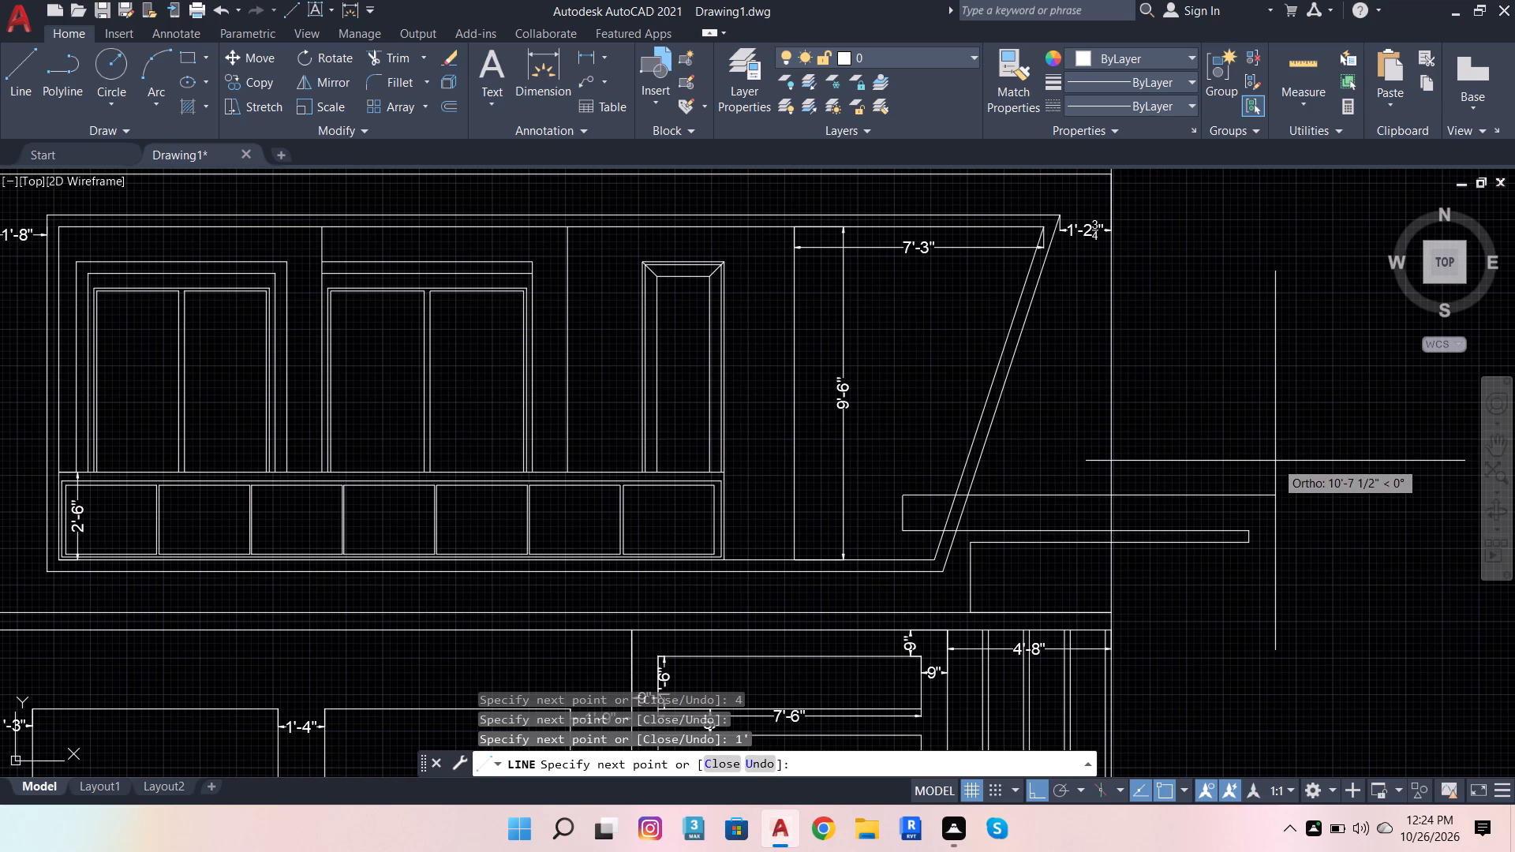
pyautogui.click(1154, 491)
pyautogui.press('4')
pyautogui.press('Return')
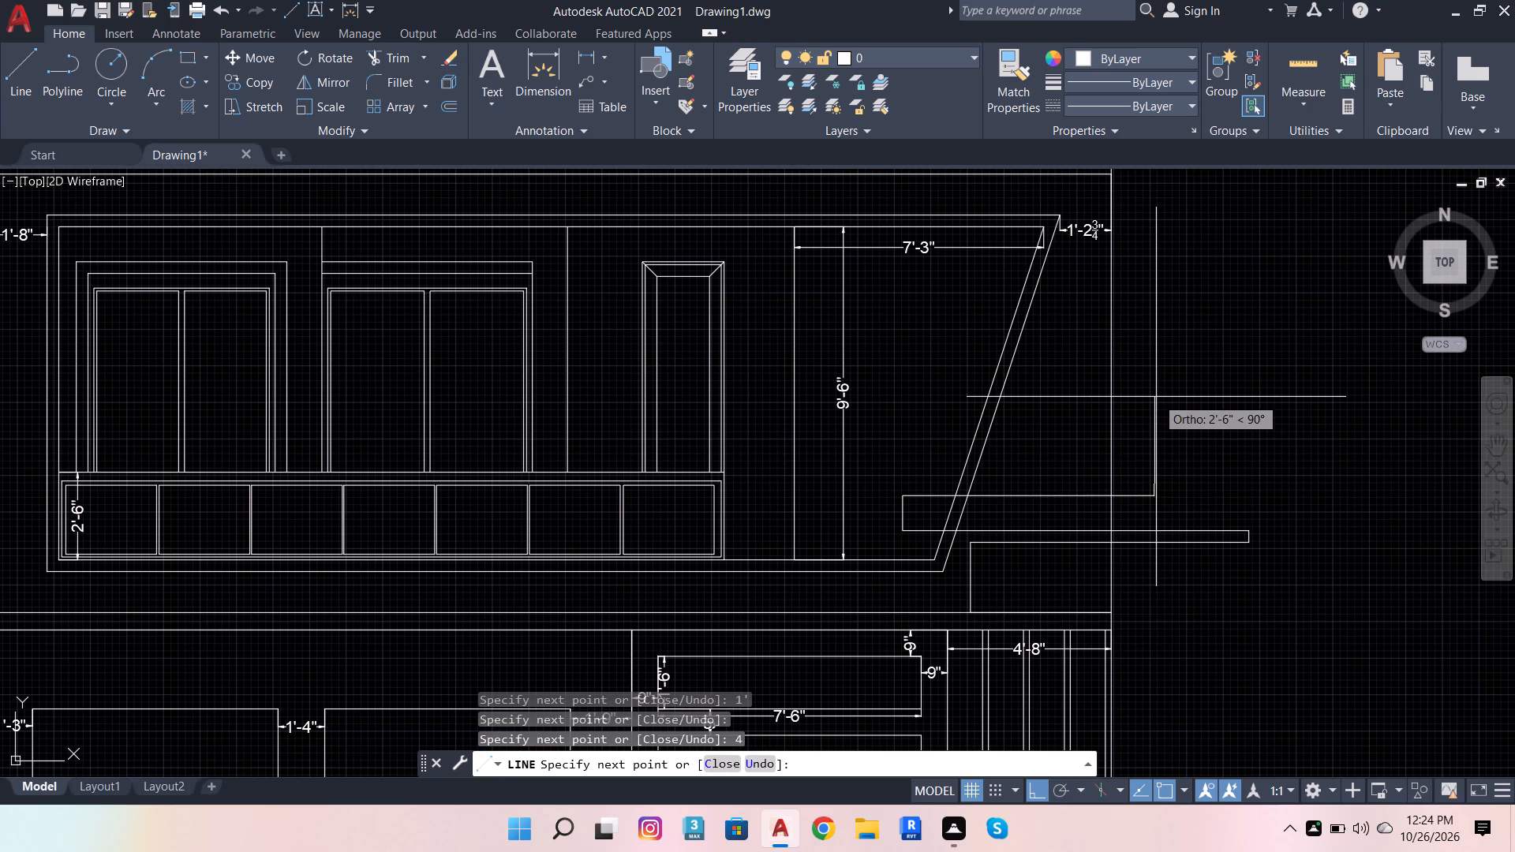
pyautogui.click(933, 439)
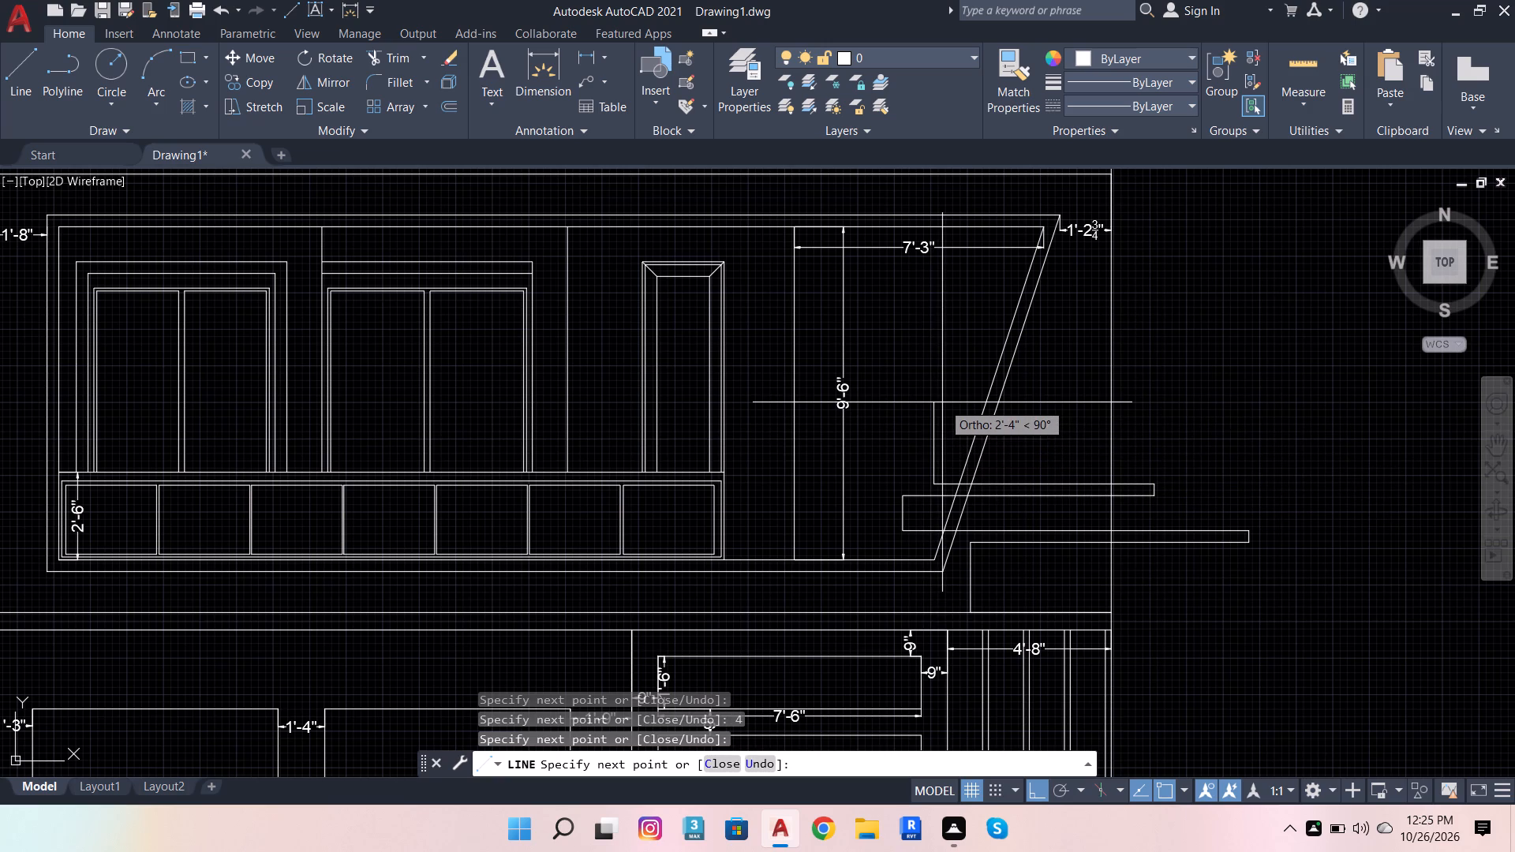
# Continue the line chain 1' up with a third 4" high horizontal band crossing the outer wall and the slanted frame.
pyautogui.write("1'")
pyautogui.press('Return')
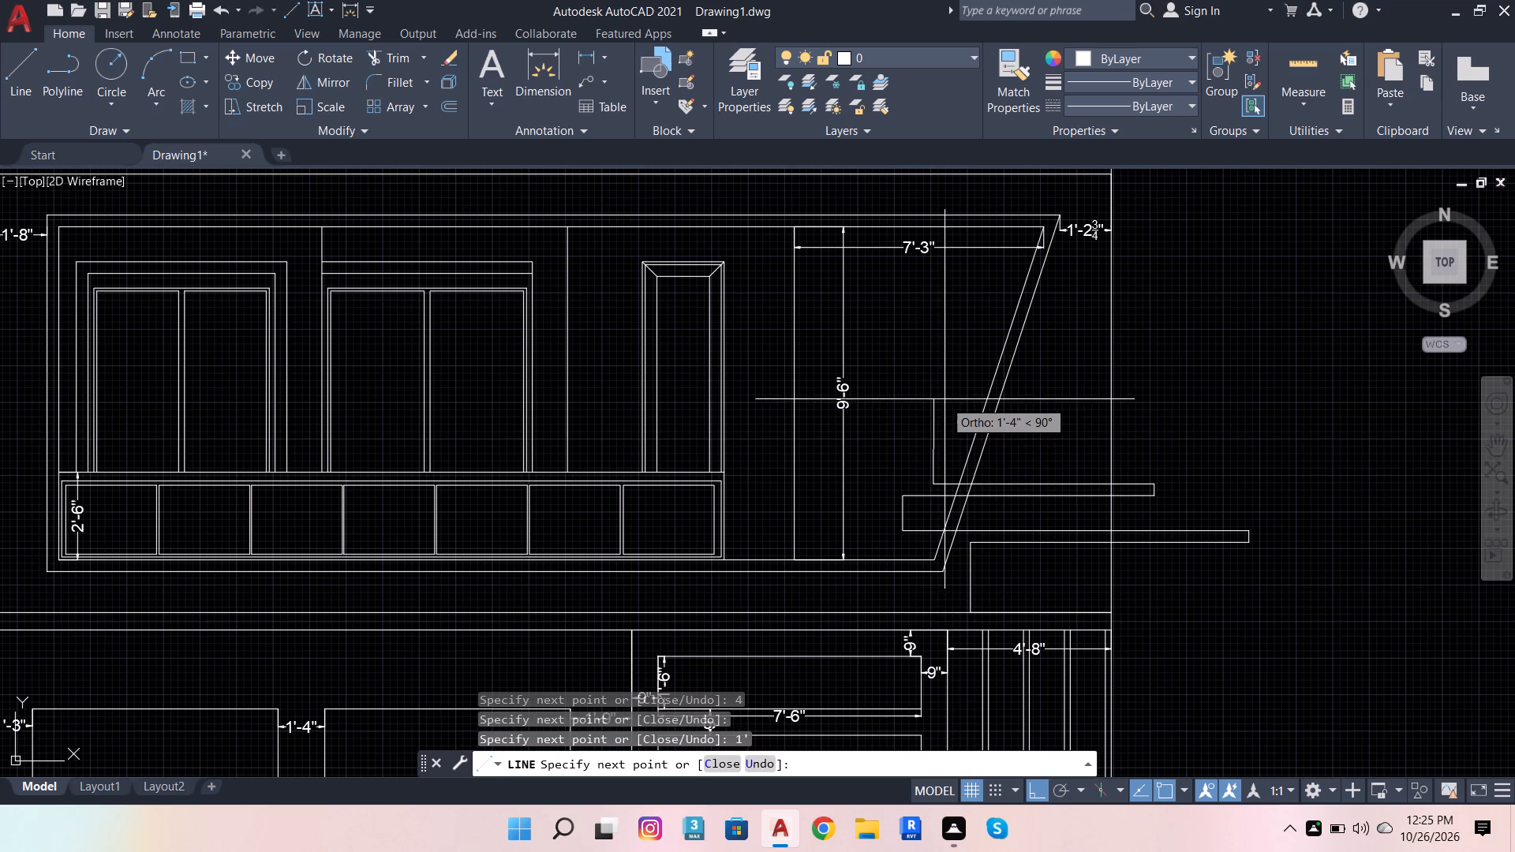
pyautogui.scroll(3, 1147, 437)
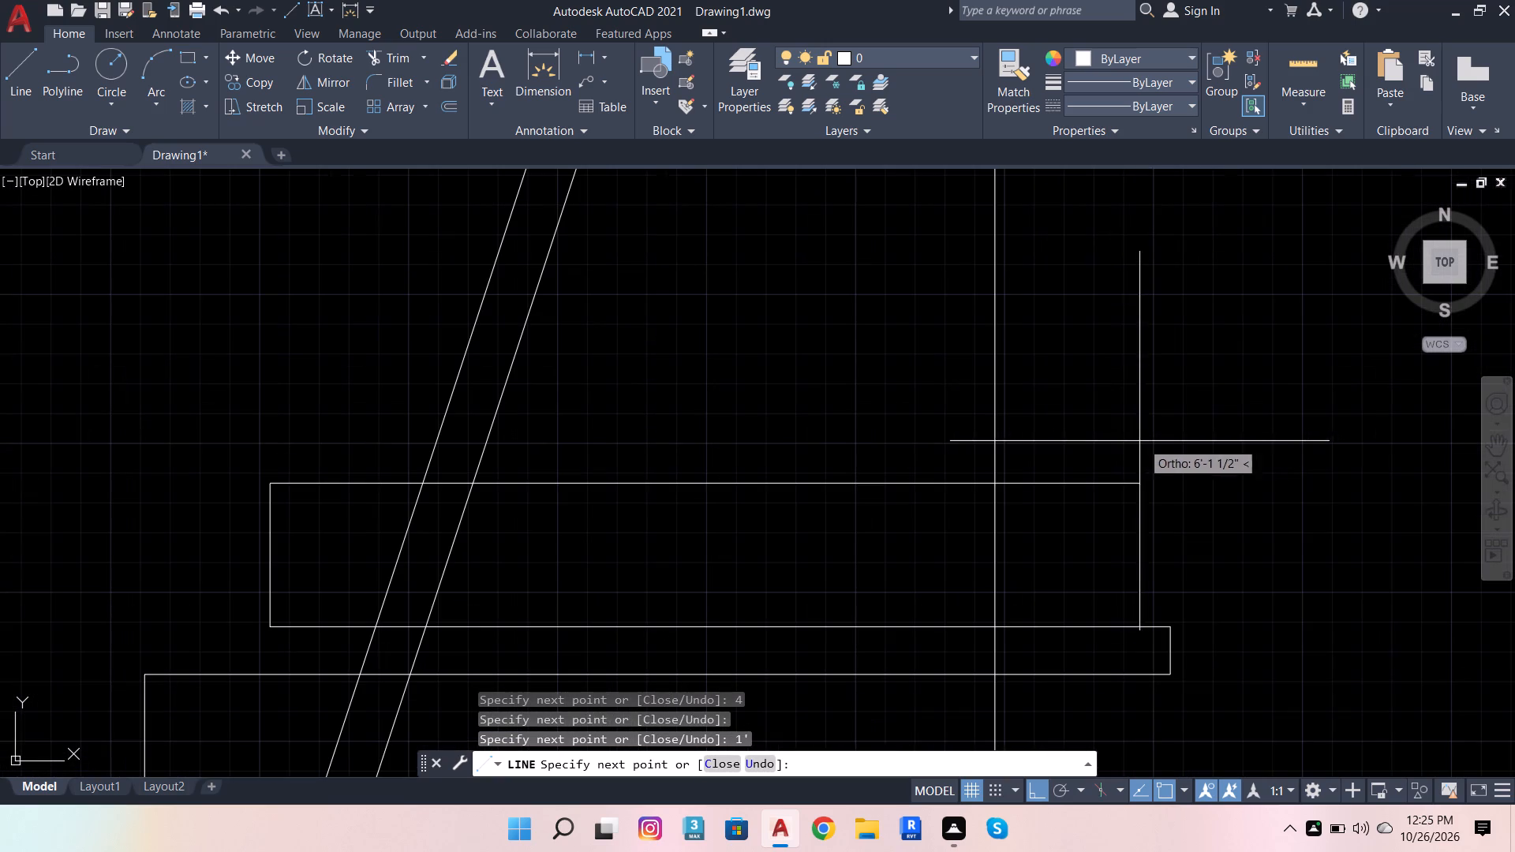
pyautogui.click(1101, 453)
pyautogui.press('4')
pyautogui.press('Return')
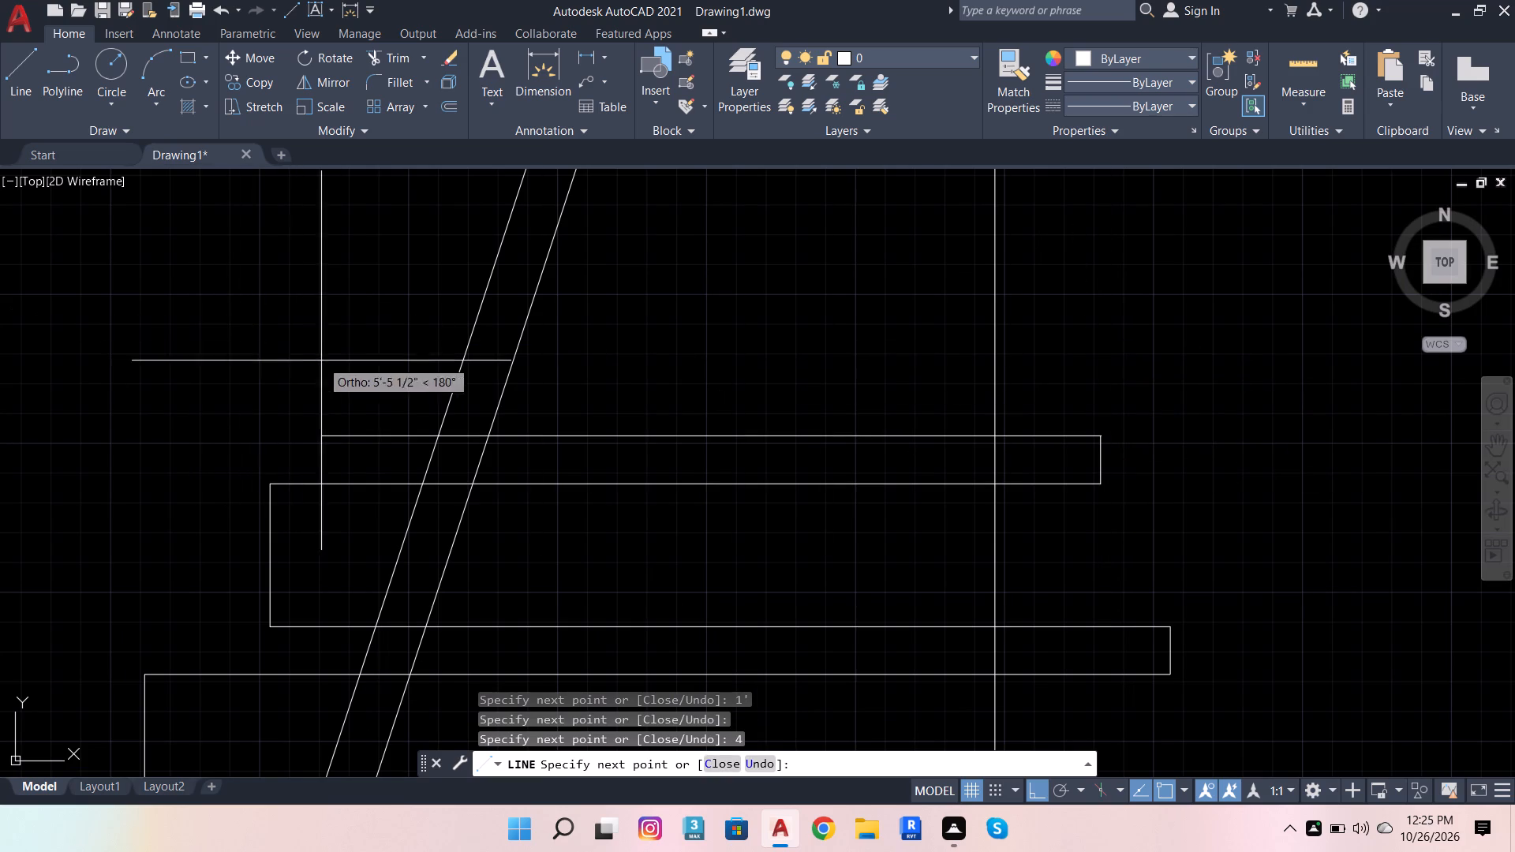
pyautogui.click(340, 379)
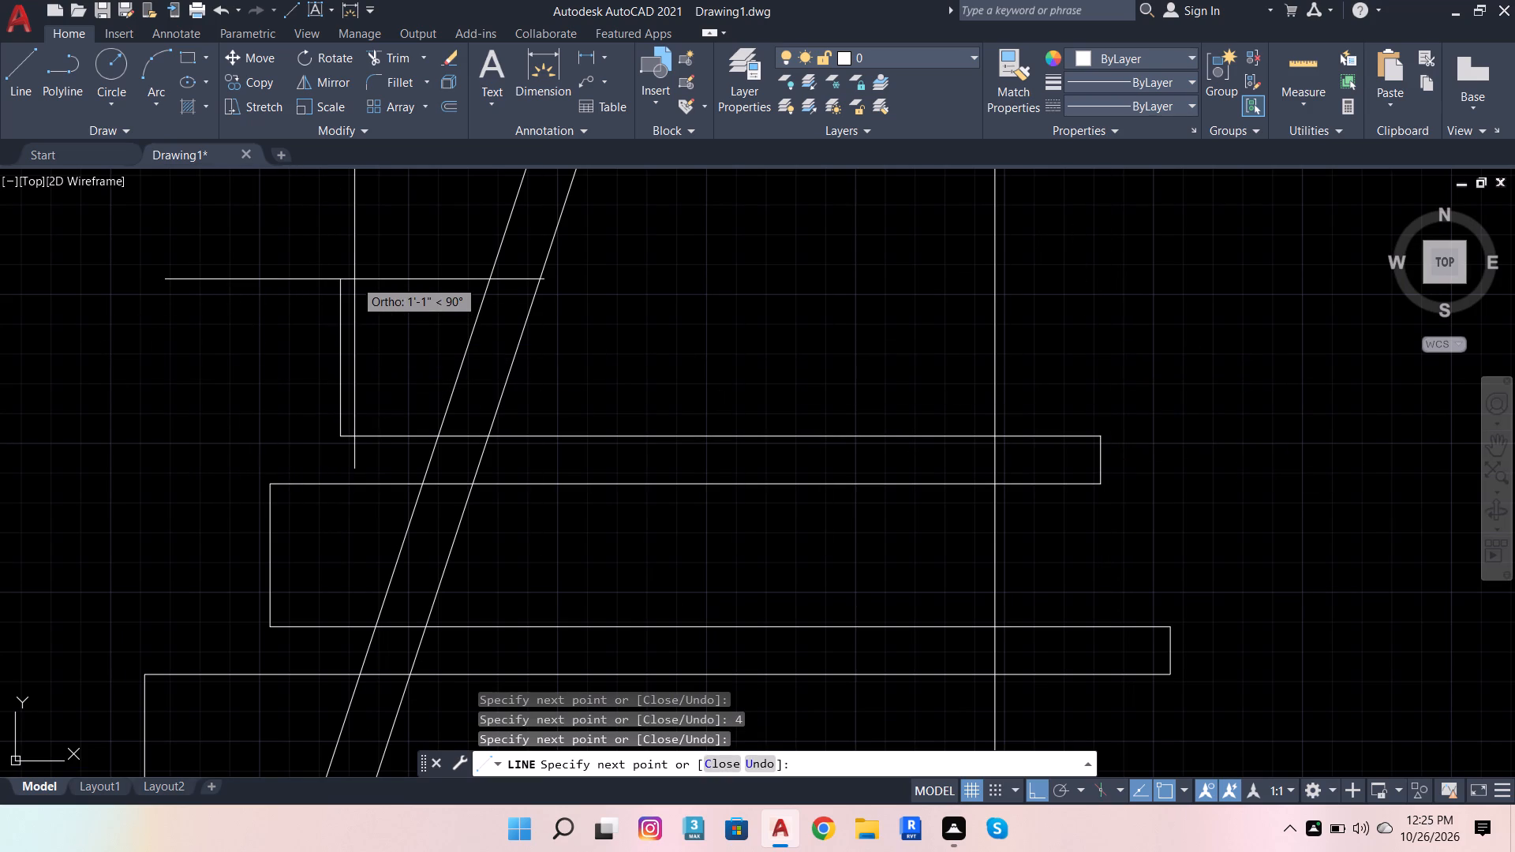
# Continue the line chain 1' up with a fourth 4" high horizontal band crossing the outer wall and the slanted frame.
pyautogui.write("1'")
pyautogui.press('Return')
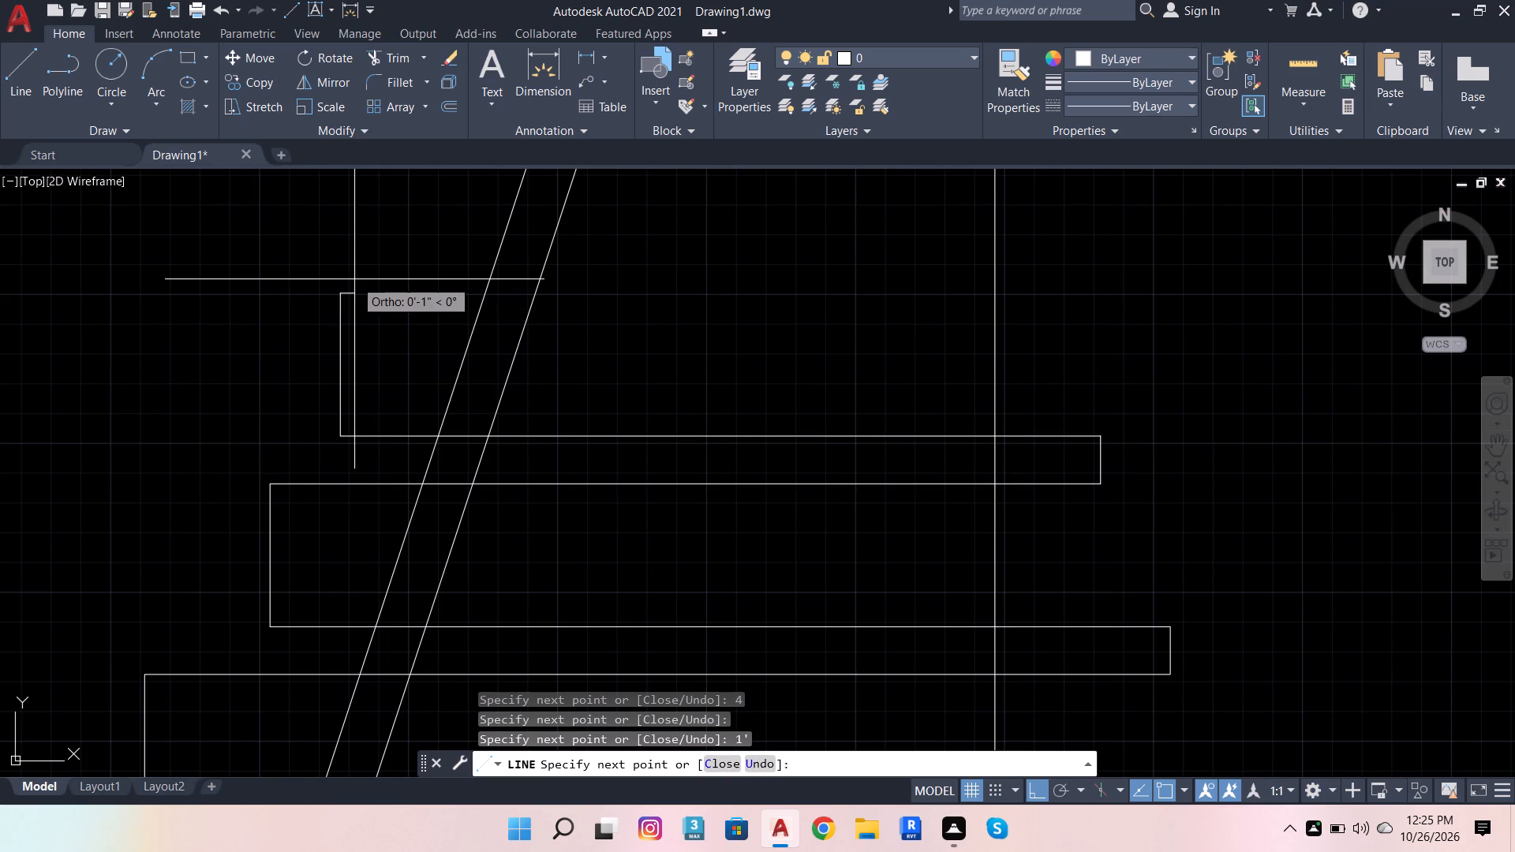
pyautogui.click(1079, 249)
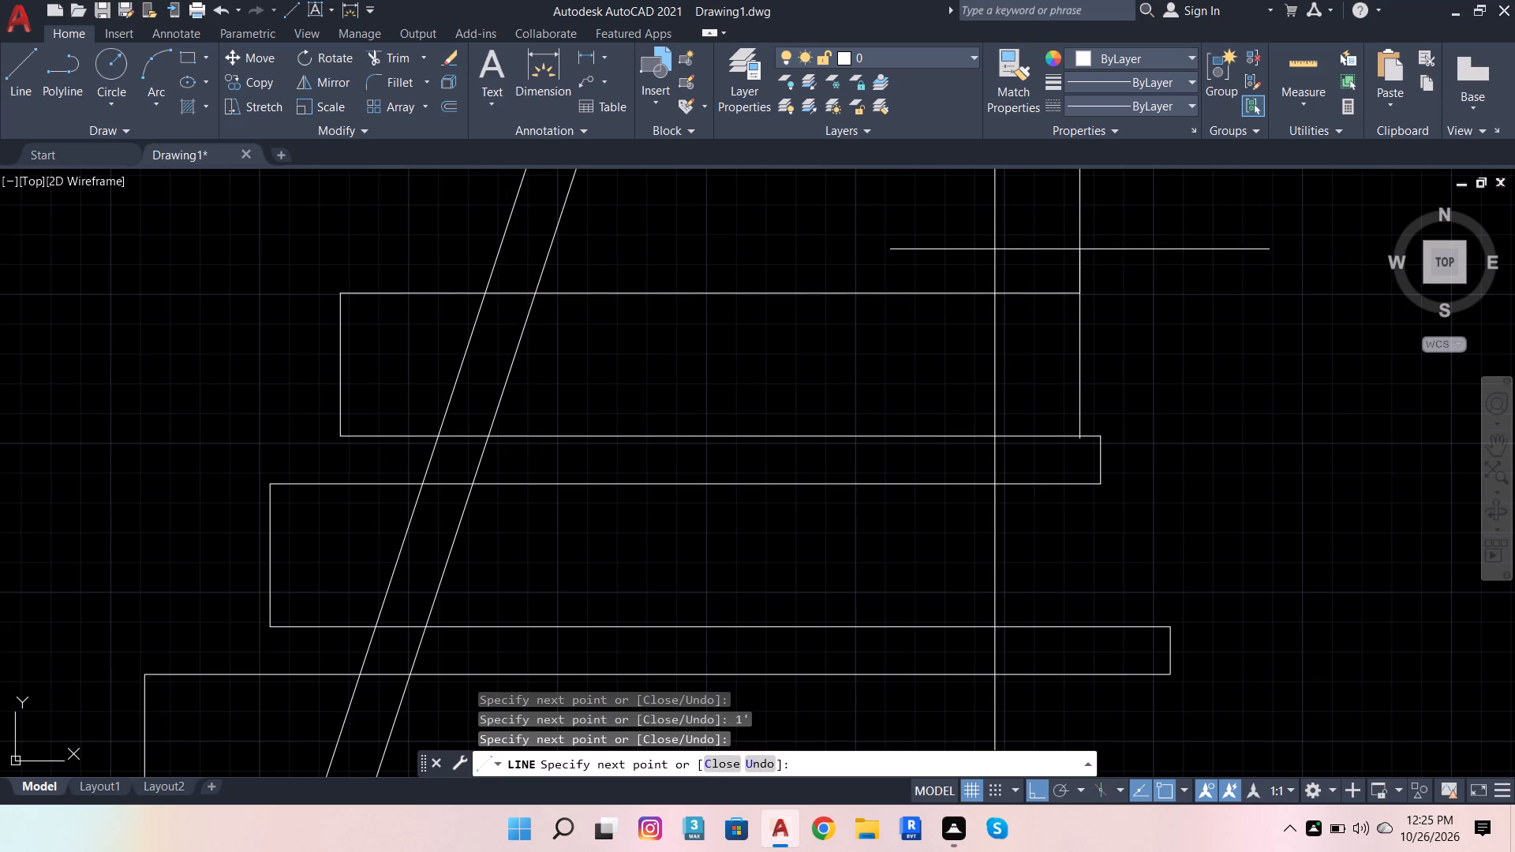
pyautogui.scroll(-2, 1085, 263)
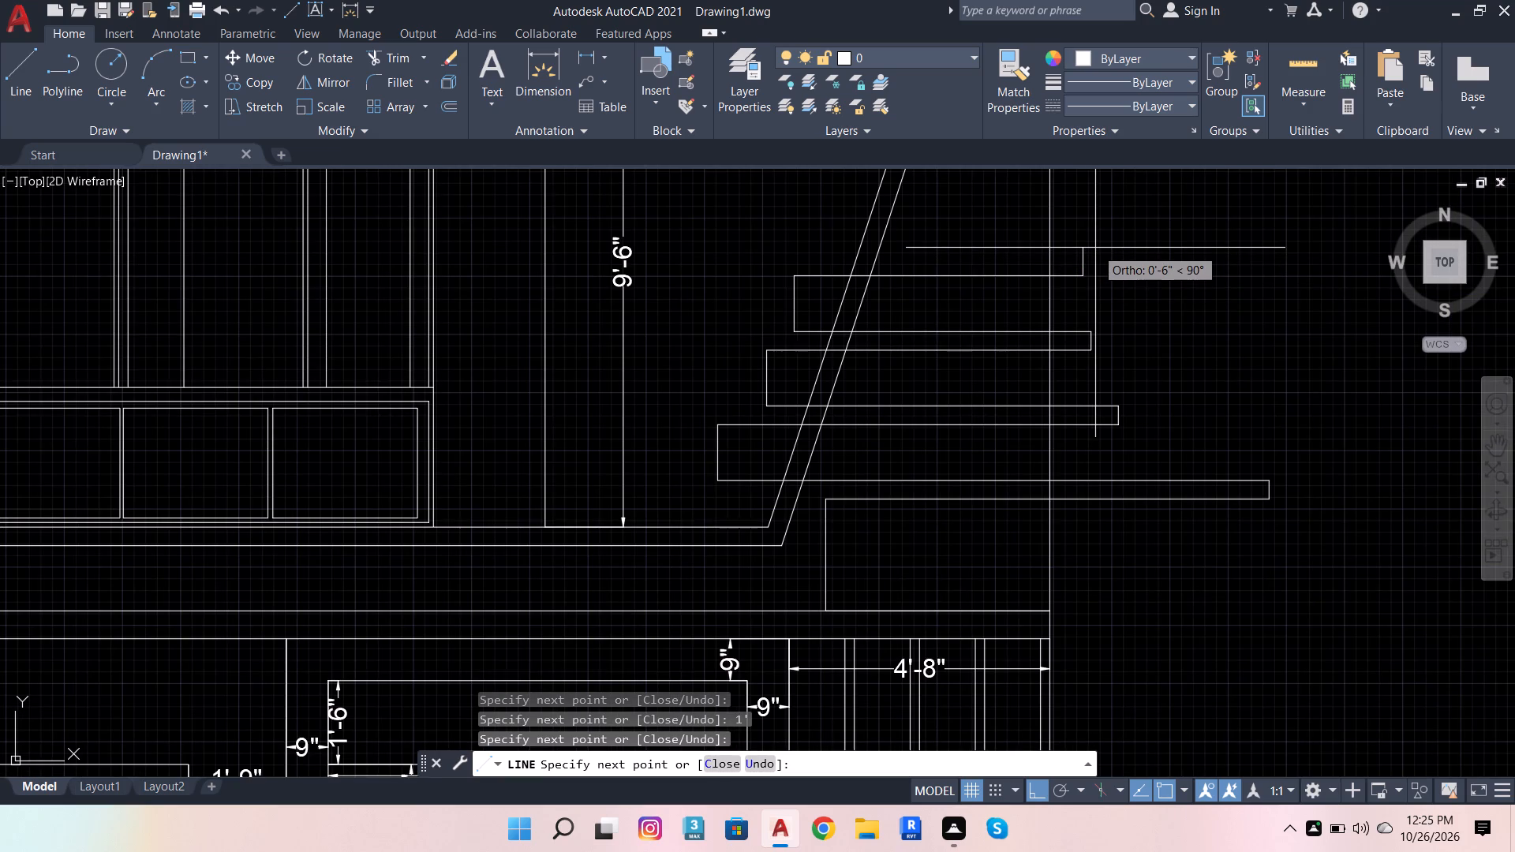
pyautogui.press('4')
pyautogui.press('Return')
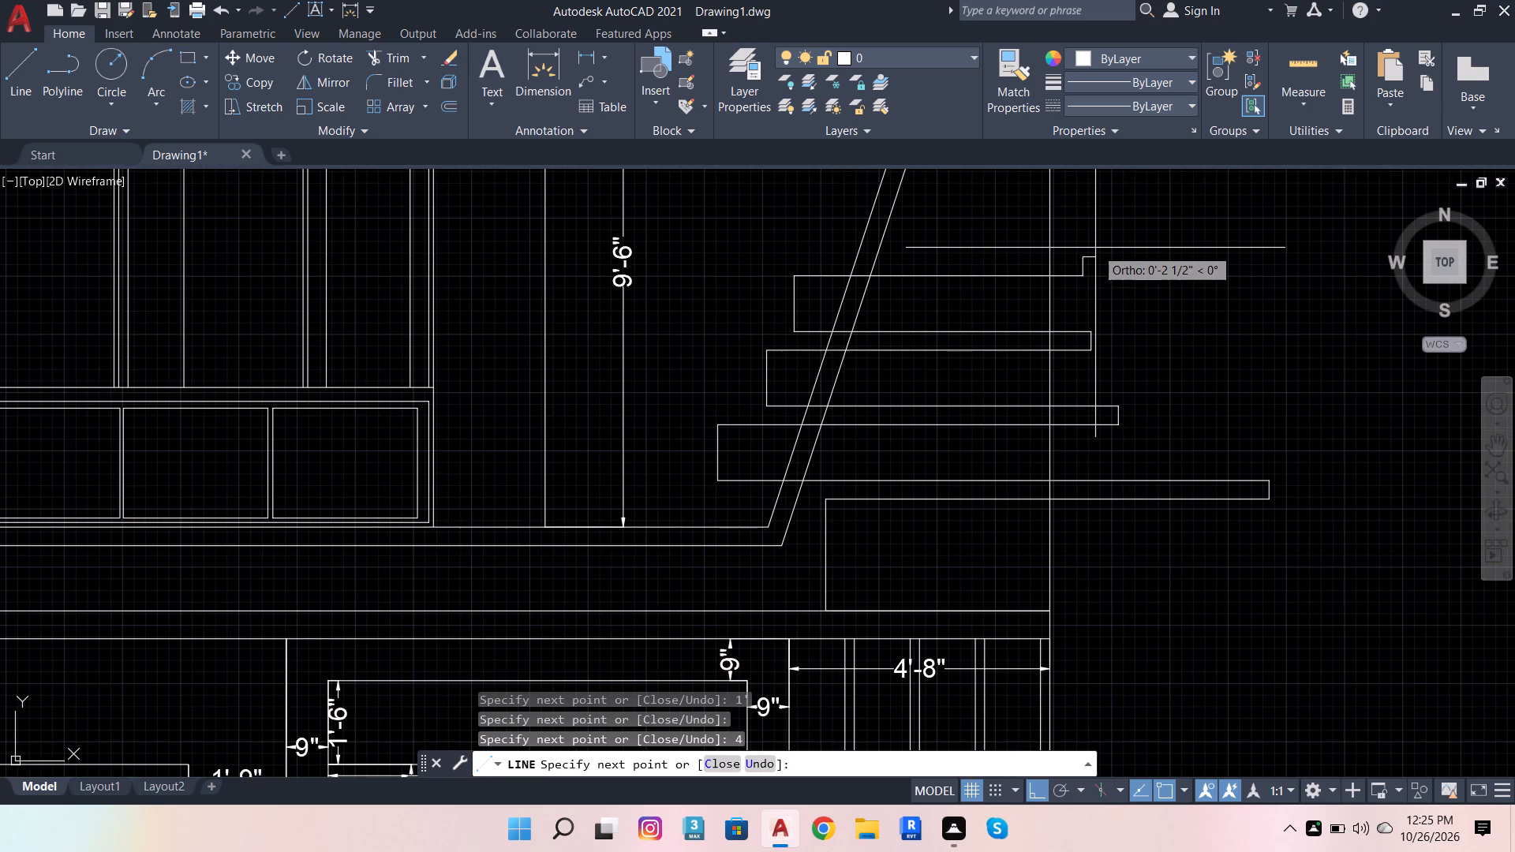
pyautogui.click(783, 219)
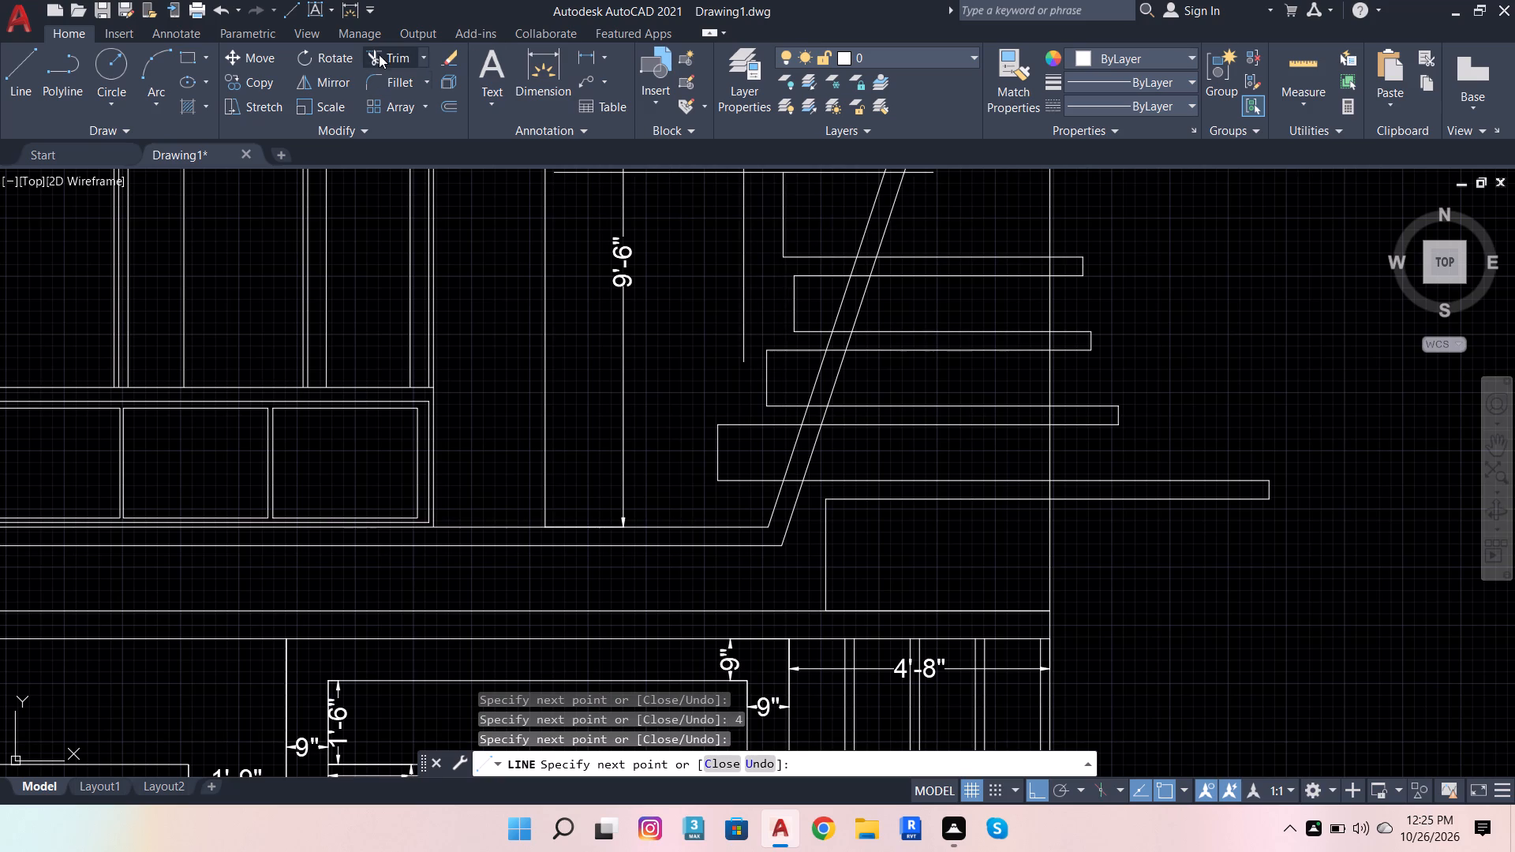
# Trim the four bands and their connecting lines back to the slanted frame's inner line, removing the leftover pieces inside the frame.
pyautogui.click(379, 53)
pyautogui.click(822, 230)
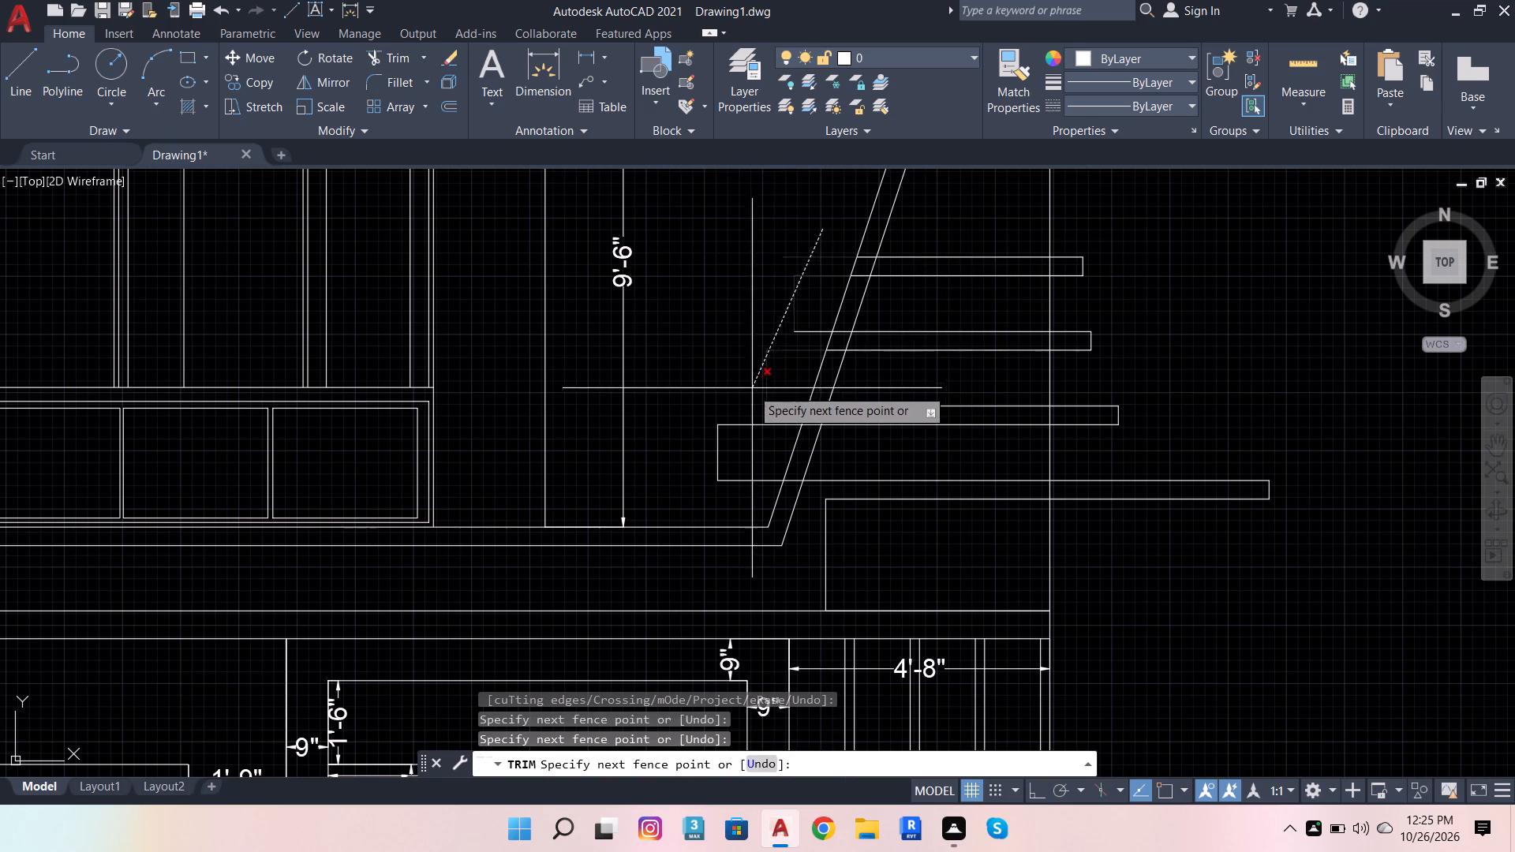
pyautogui.click(727, 504)
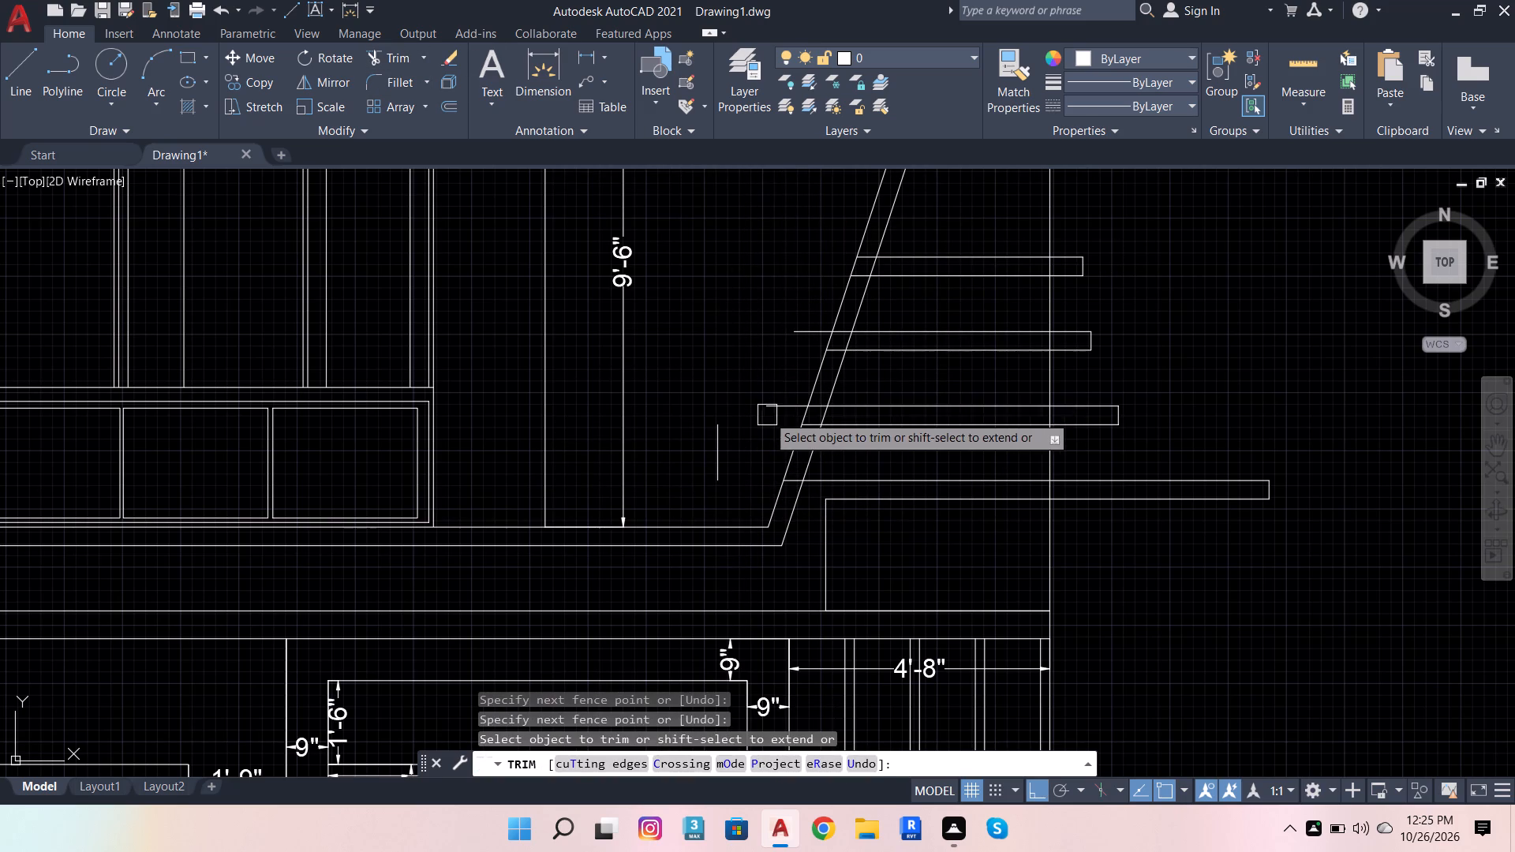
pyautogui.click(767, 416)
pyautogui.click(796, 335)
pyautogui.click(715, 434)
pyautogui.scroll(1, 778, 483)
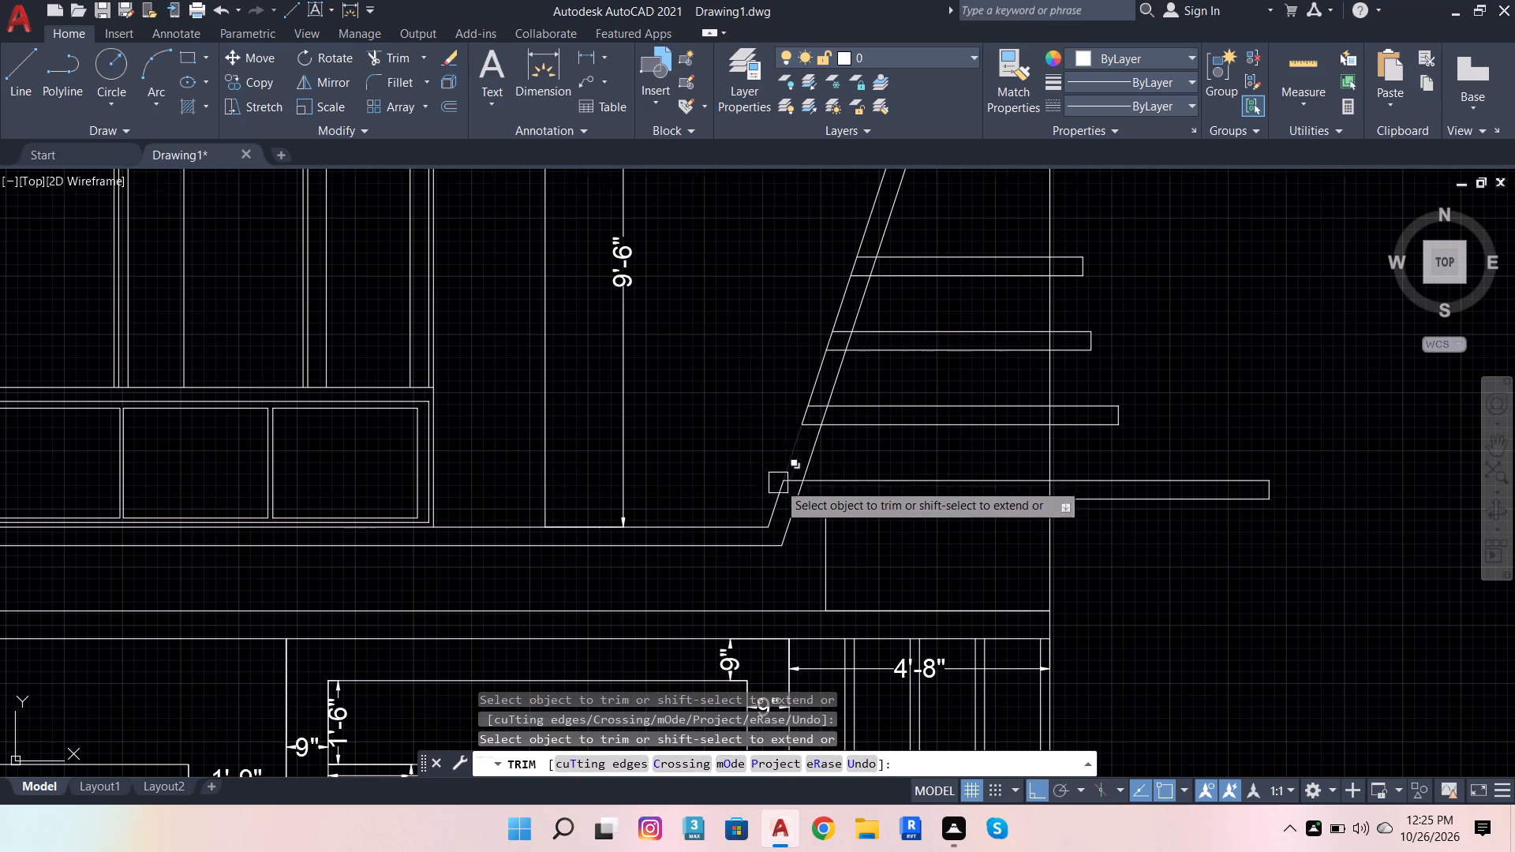
# Trim the band segments lying between the slanted frame's two parallel lines.
pyautogui.scroll(2, 778, 483)
pyautogui.click(813, 507)
pyautogui.scroll(-4, 852, 468)
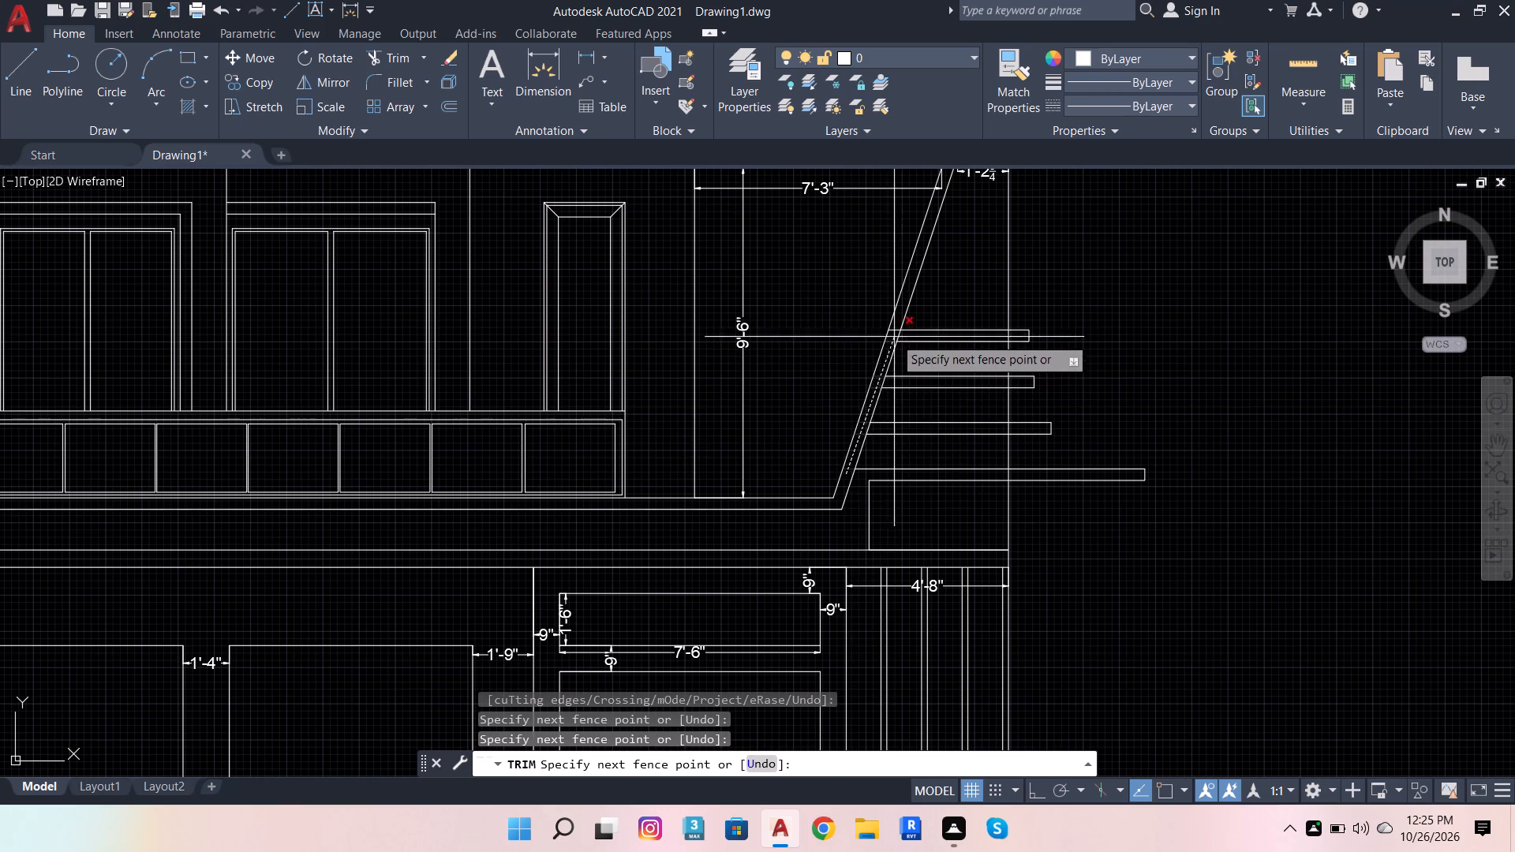
pyautogui.scroll(2, 901, 324)
pyautogui.click(893, 312)
pyautogui.scroll(-2, 978, 310)
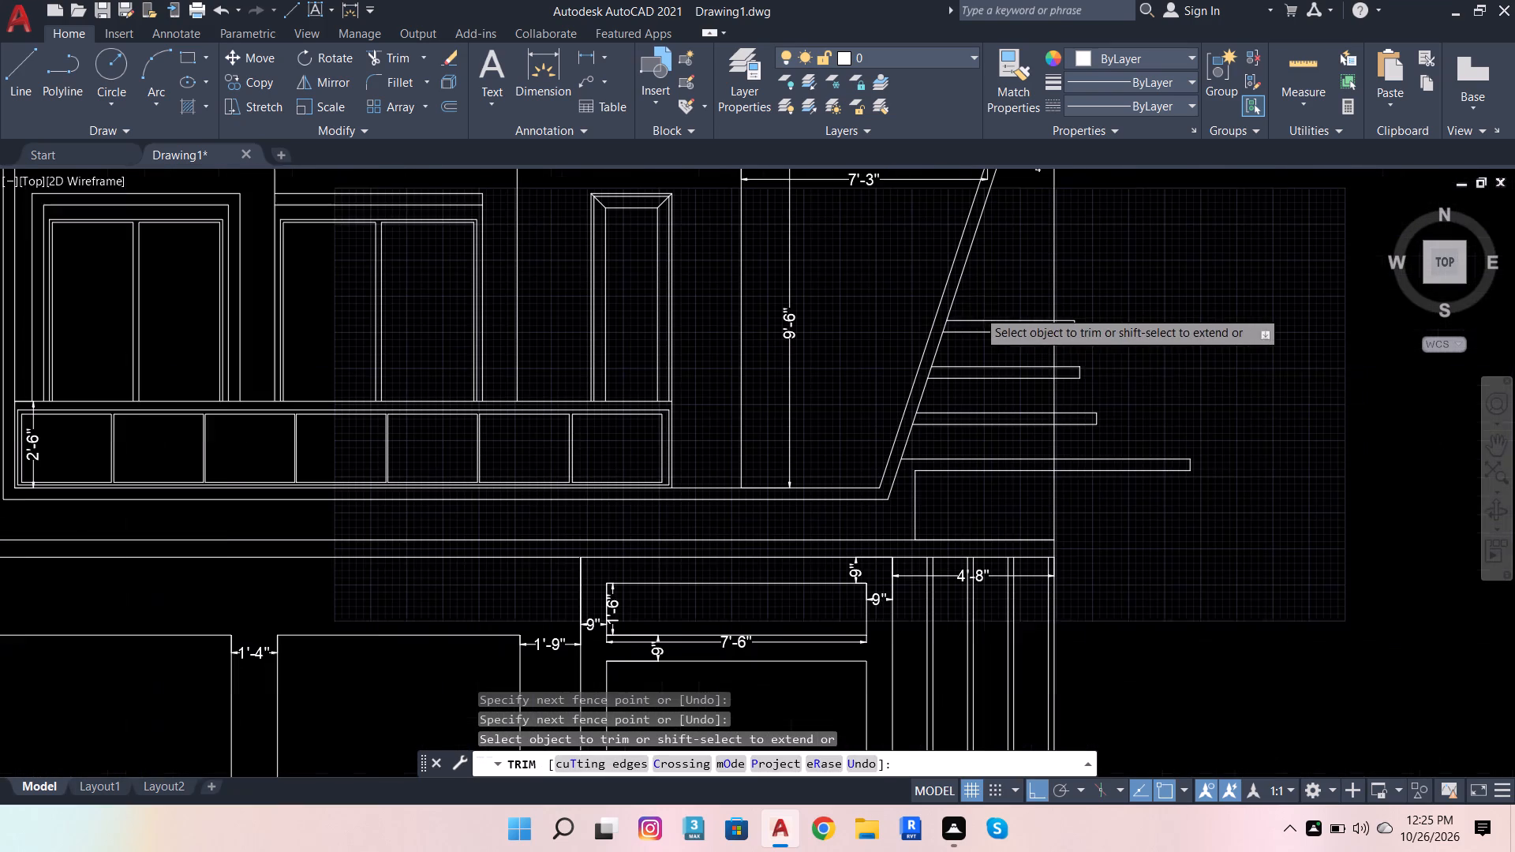
# Trim away the vertical riser below the lowest band and the surplus line overlapping the slab's top edge.
pyautogui.keyDown('shift'); pyautogui.click(958, 480); pyautogui.keyUp('shift')
pyautogui.click(922, 514)
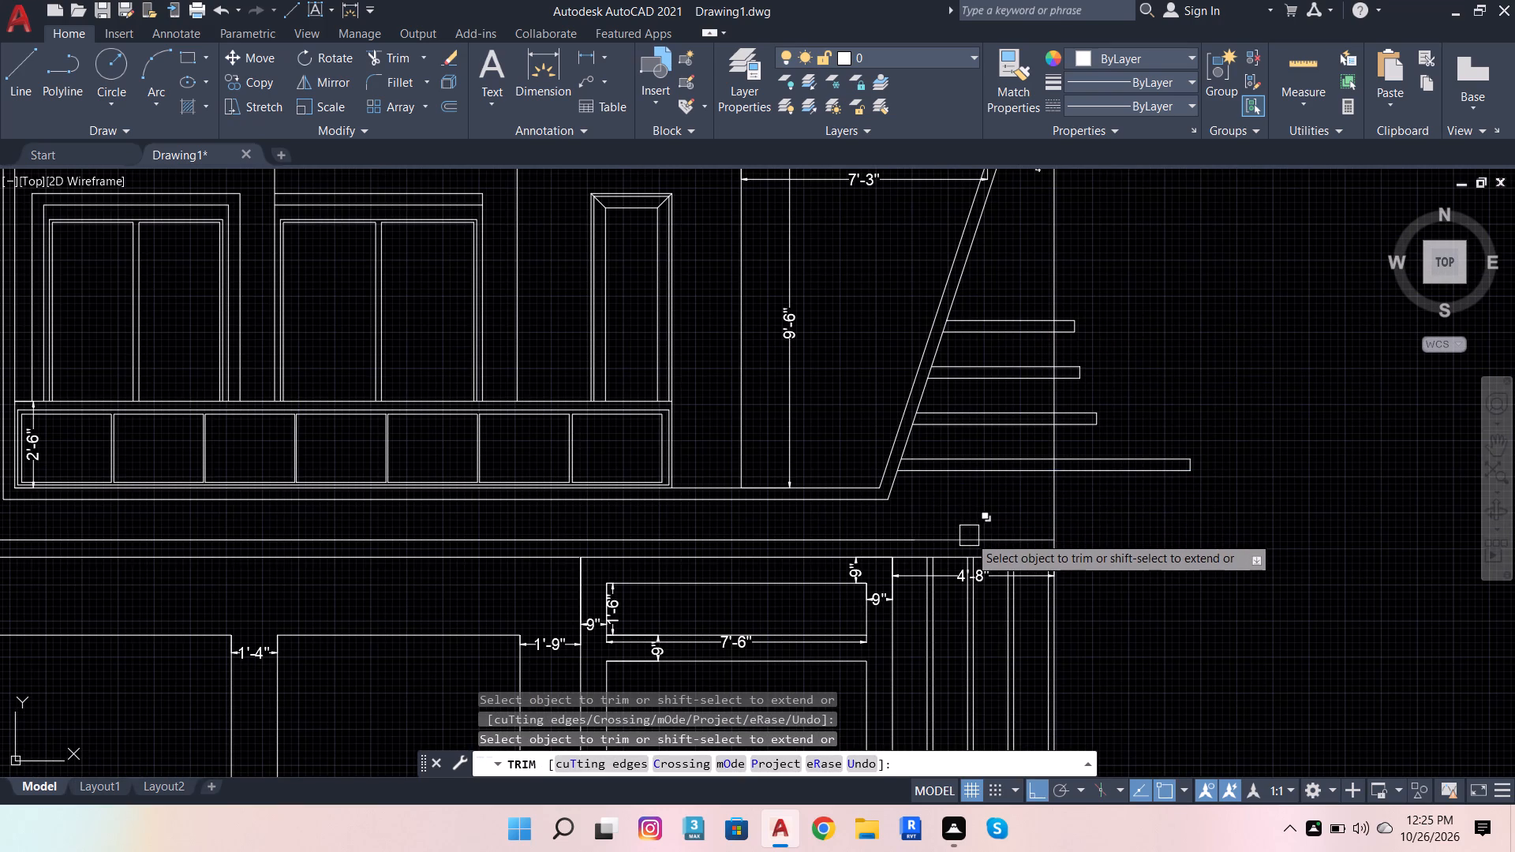
pyautogui.click(969, 536)
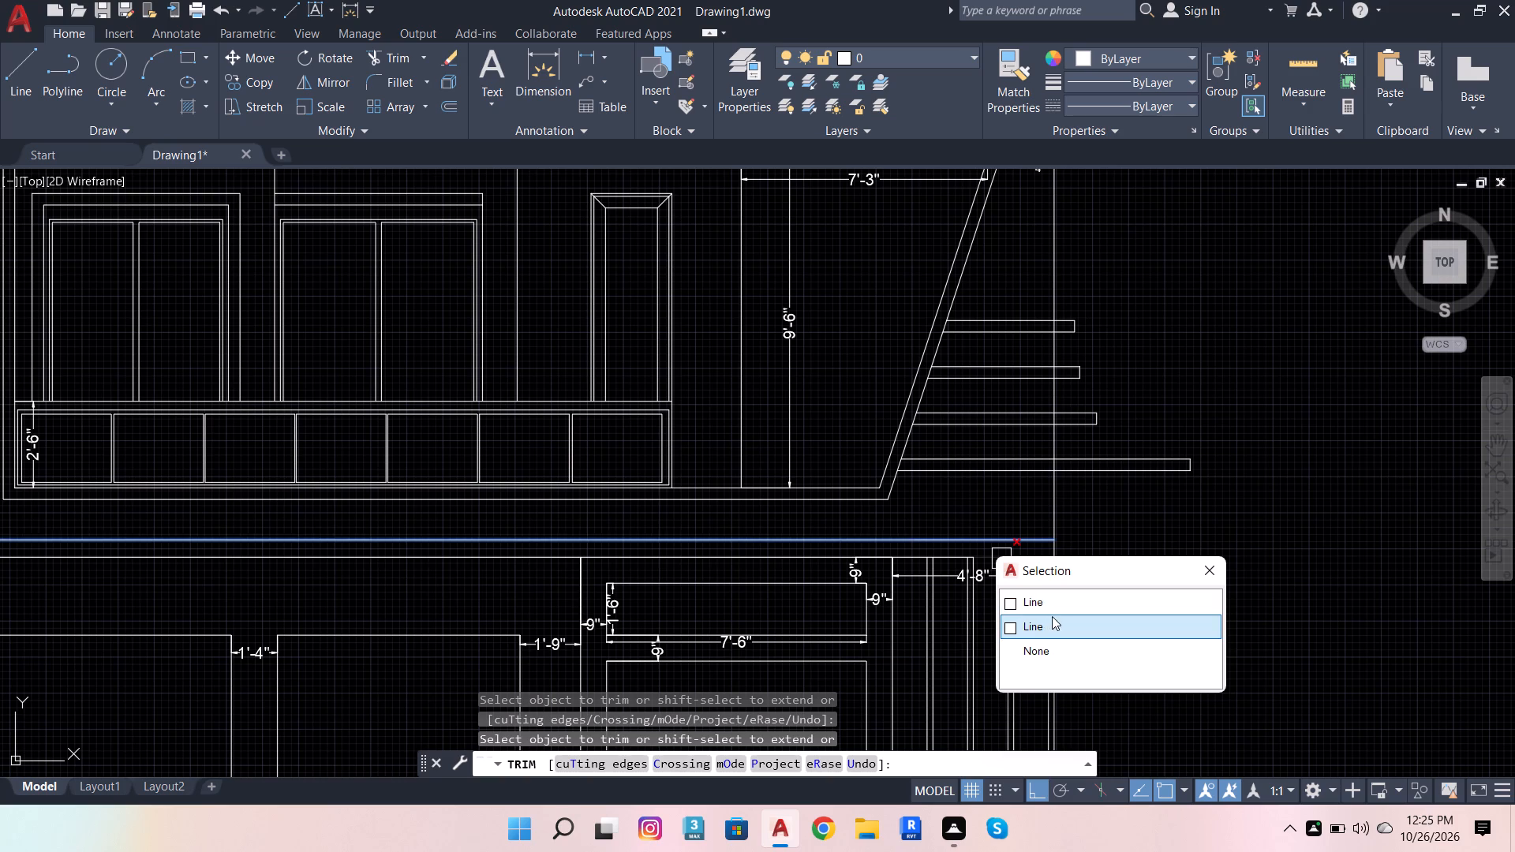
pyautogui.click(1060, 606)
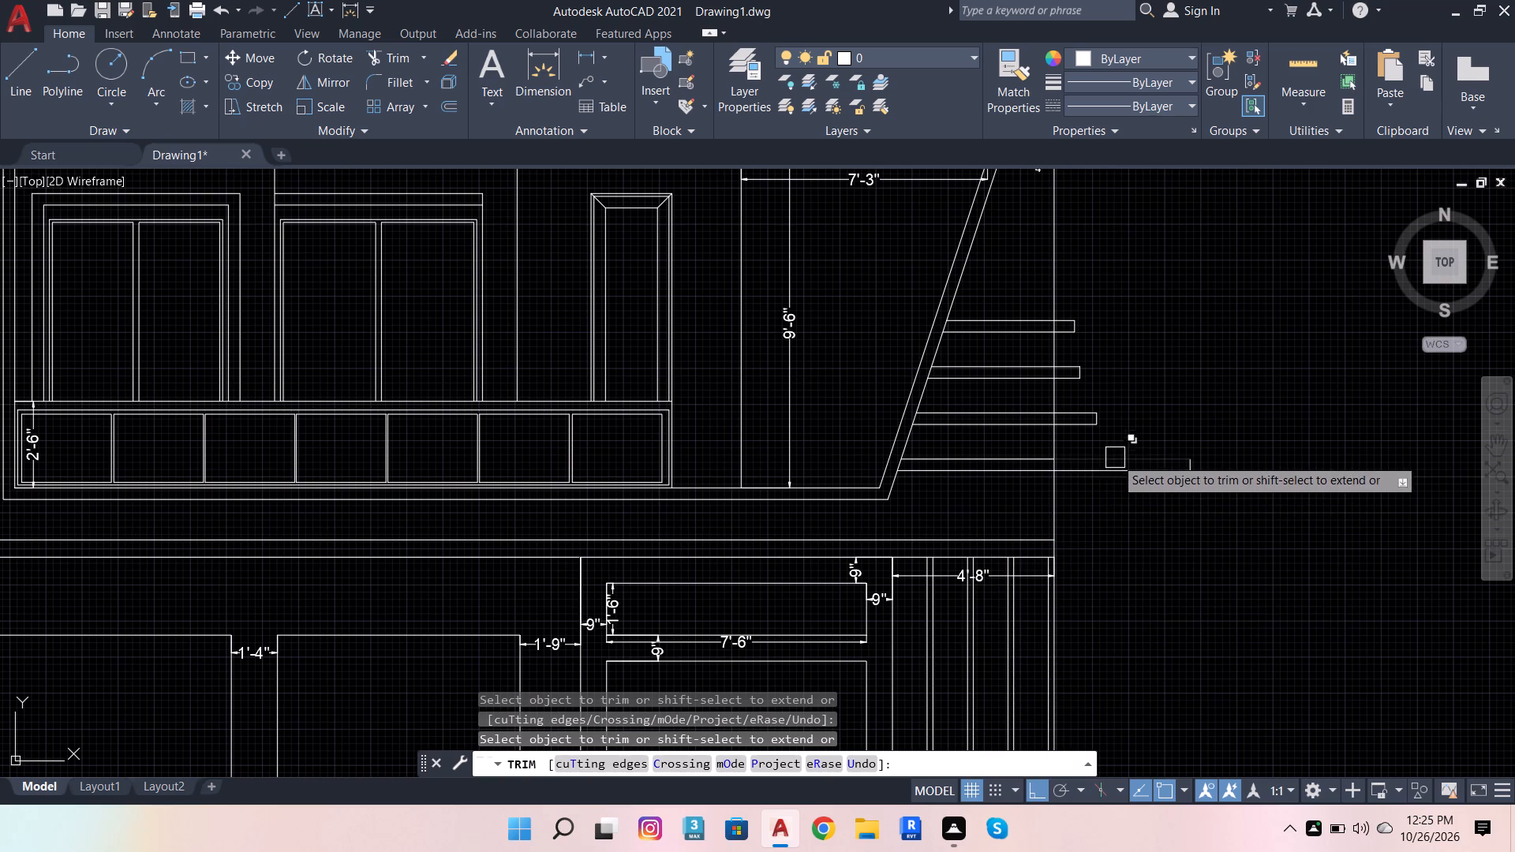
# Trim the band ends projecting beyond the right outer wall and remove the leftover vertical pieces outside it.
pyautogui.click(1109, 485)
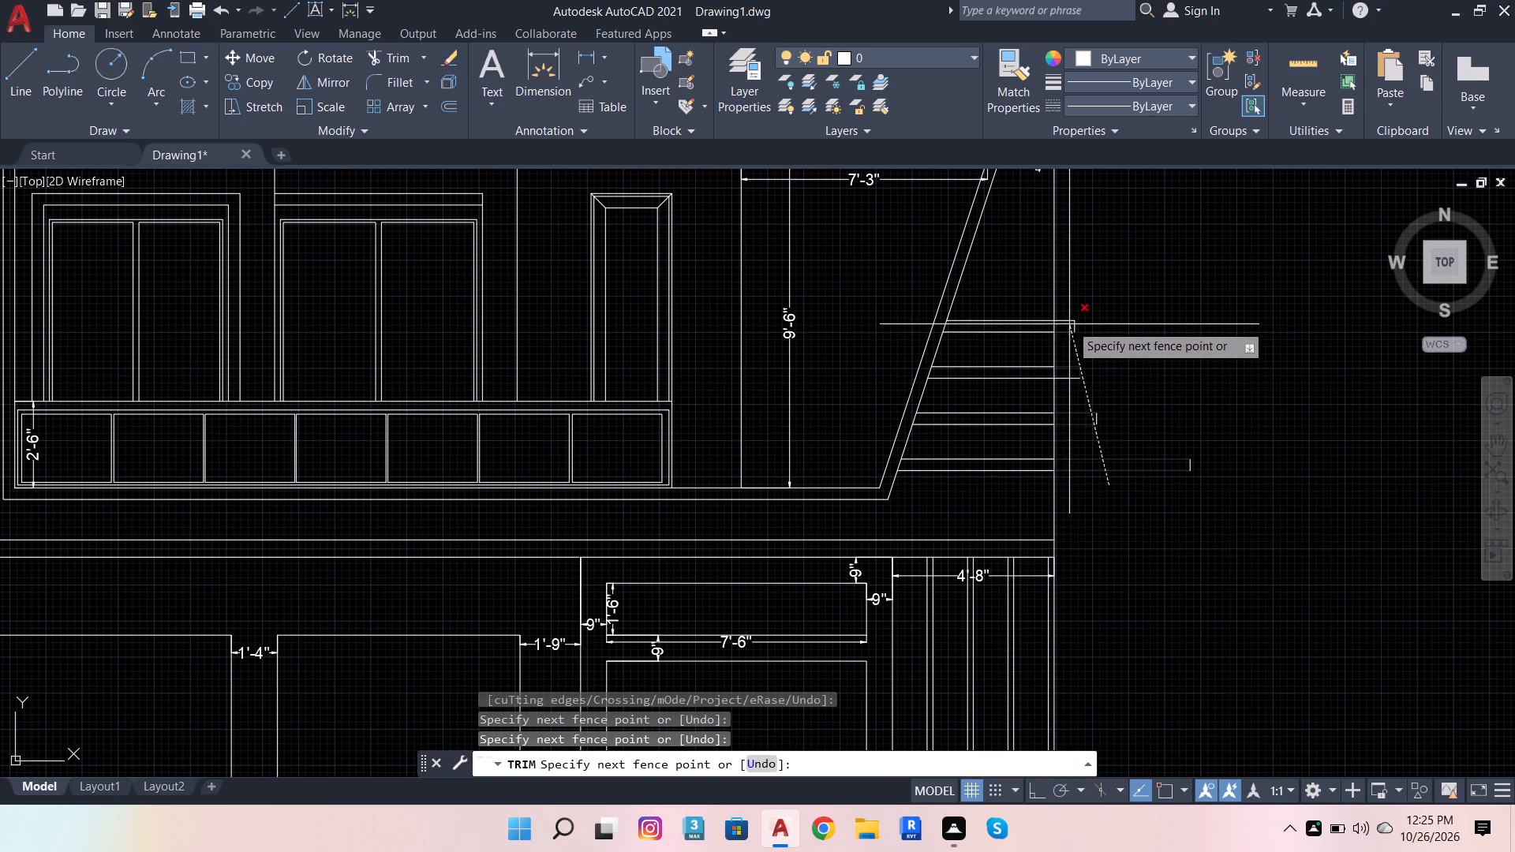
pyautogui.click(1072, 320)
pyautogui.click(1075, 320)
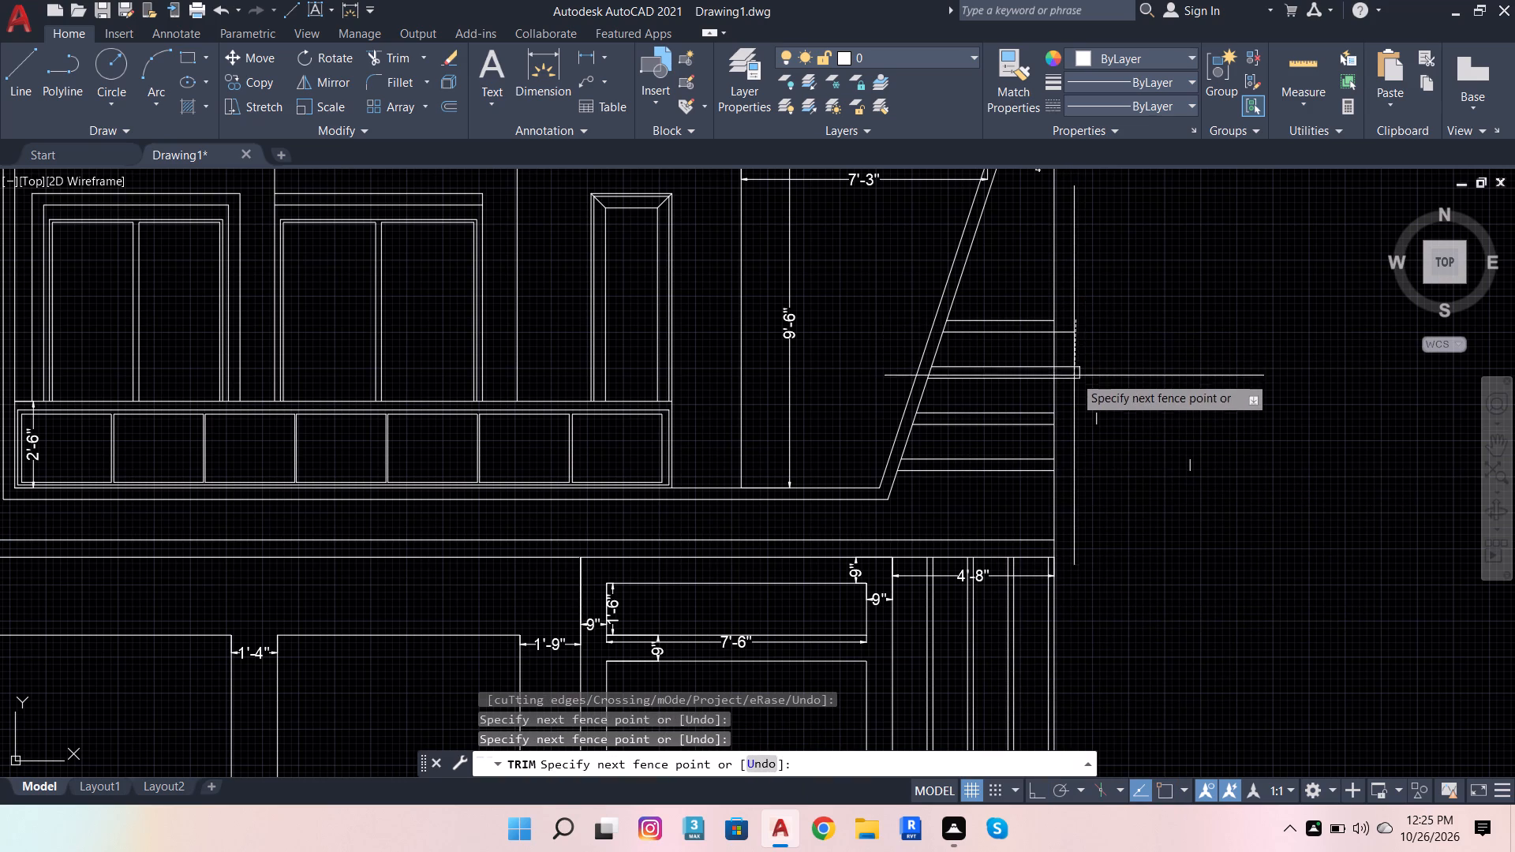
pyautogui.click(1074, 393)
pyautogui.click(1072, 335)
pyautogui.click(1084, 367)
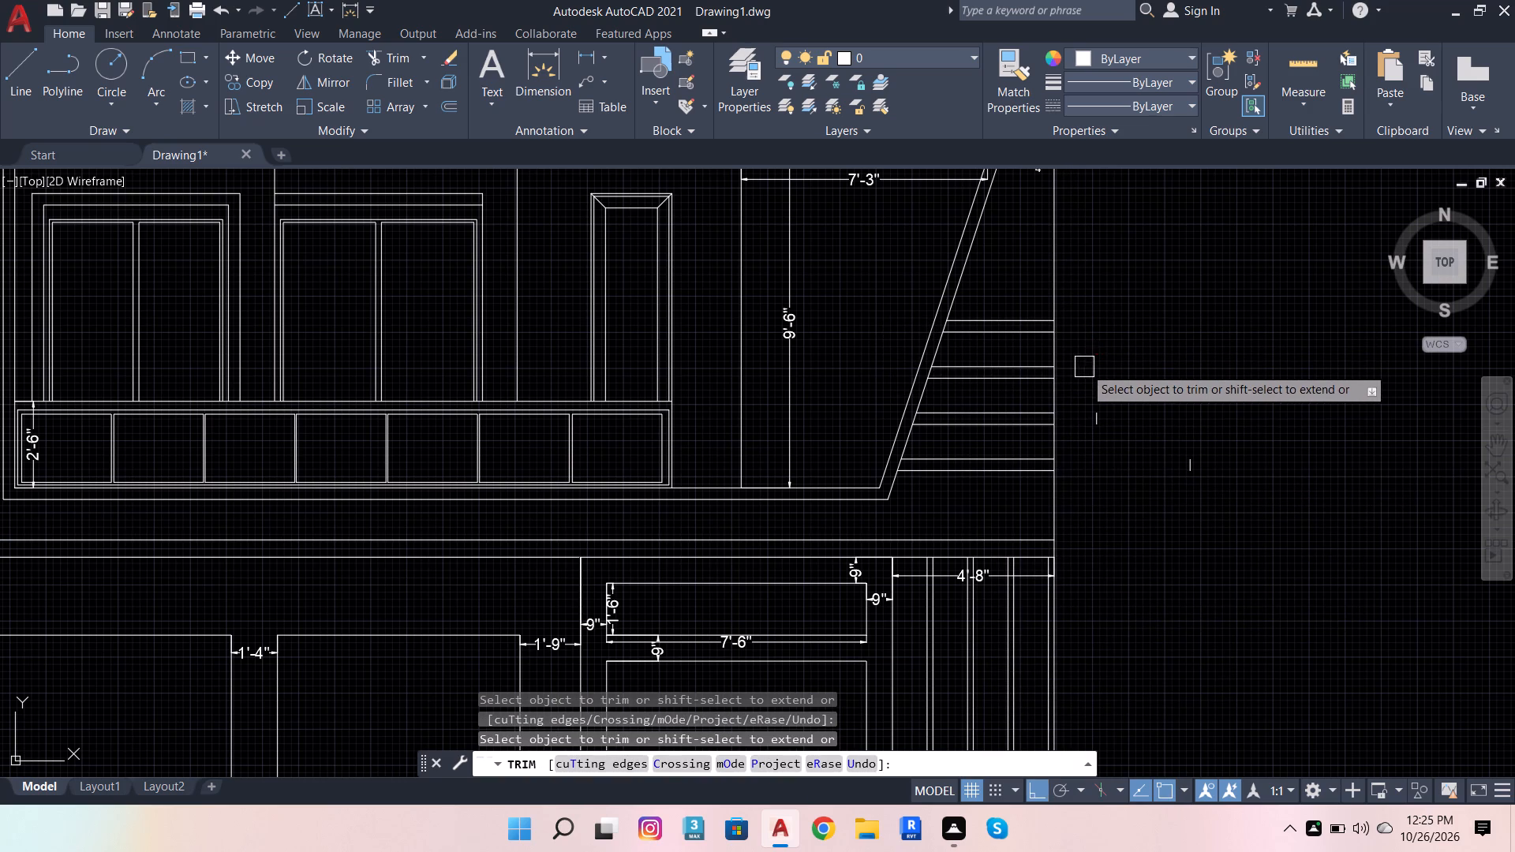
pyautogui.click(1102, 416)
pyautogui.click(1195, 462)
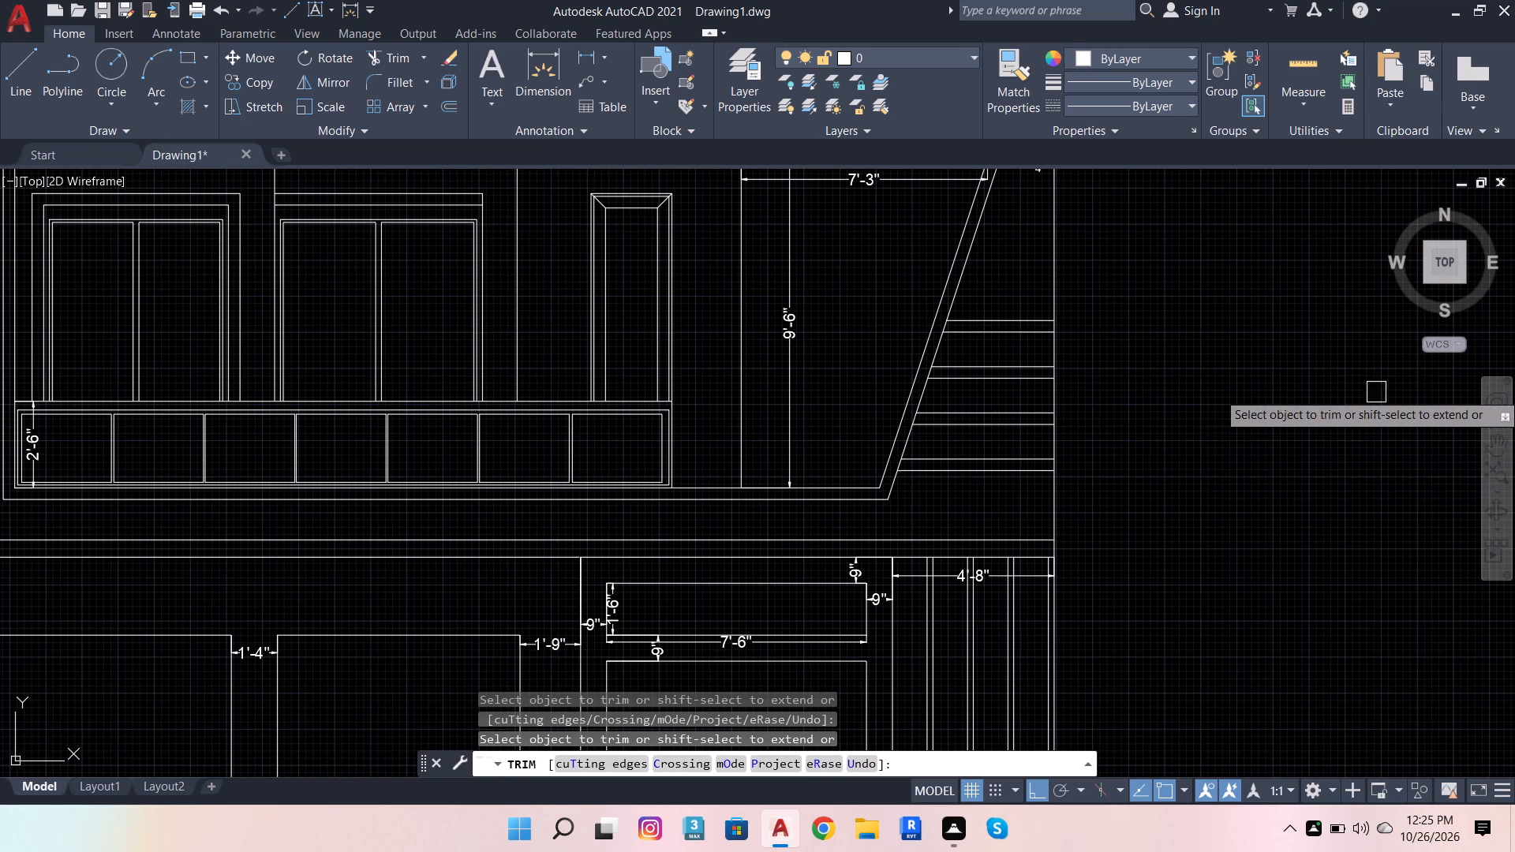
pyautogui.scroll(-2, 1185, 517)
pyautogui.press('Escape')
pyautogui.press('Escape')
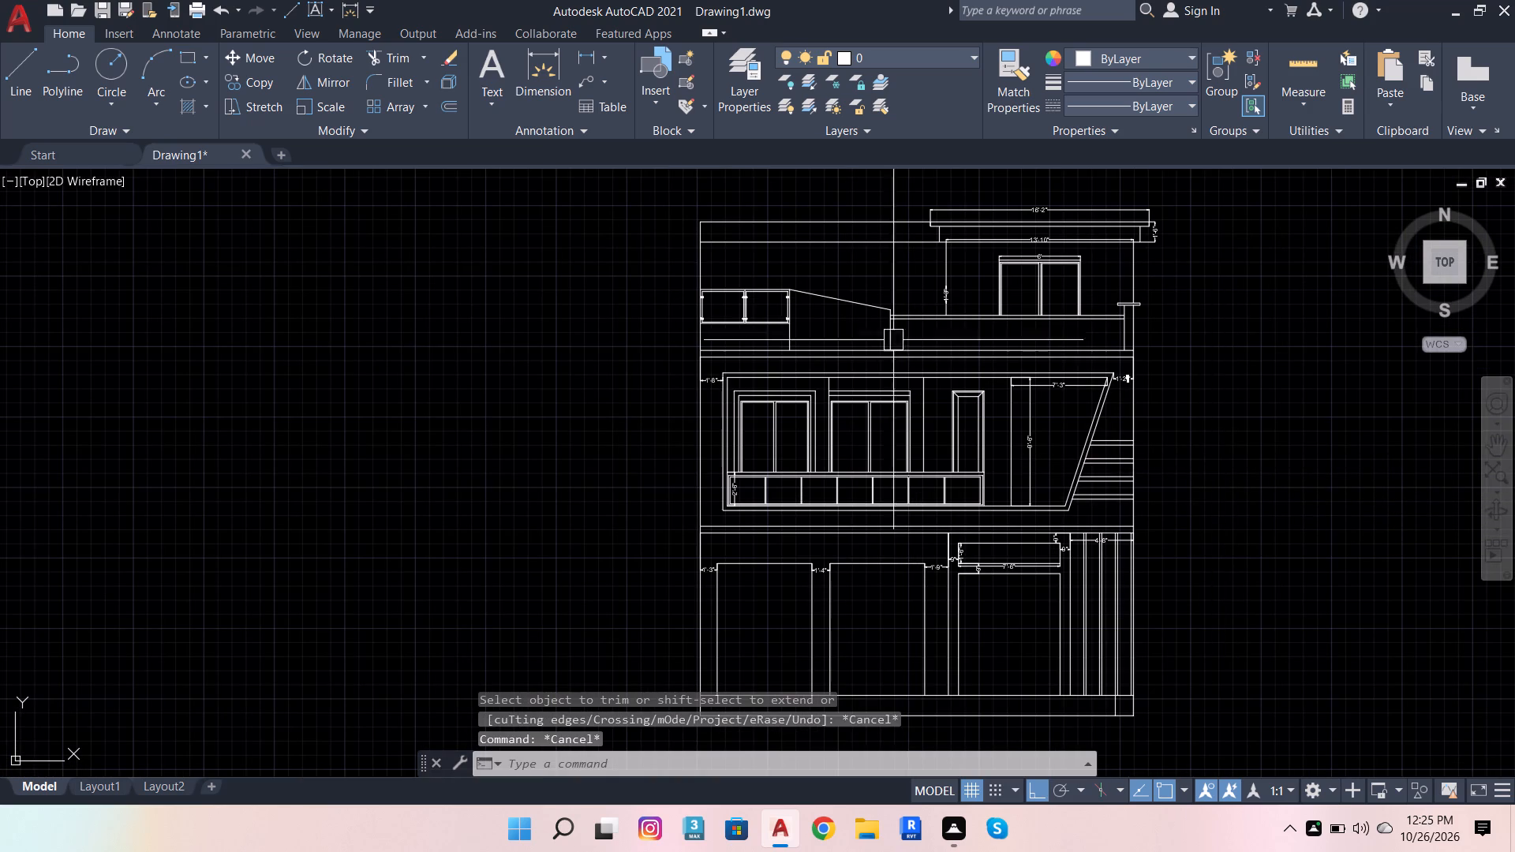
# Dimension the heights of the top two horizontal bands, placing both dimensions just outside the right outer wall.
pyautogui.click(564, 79)
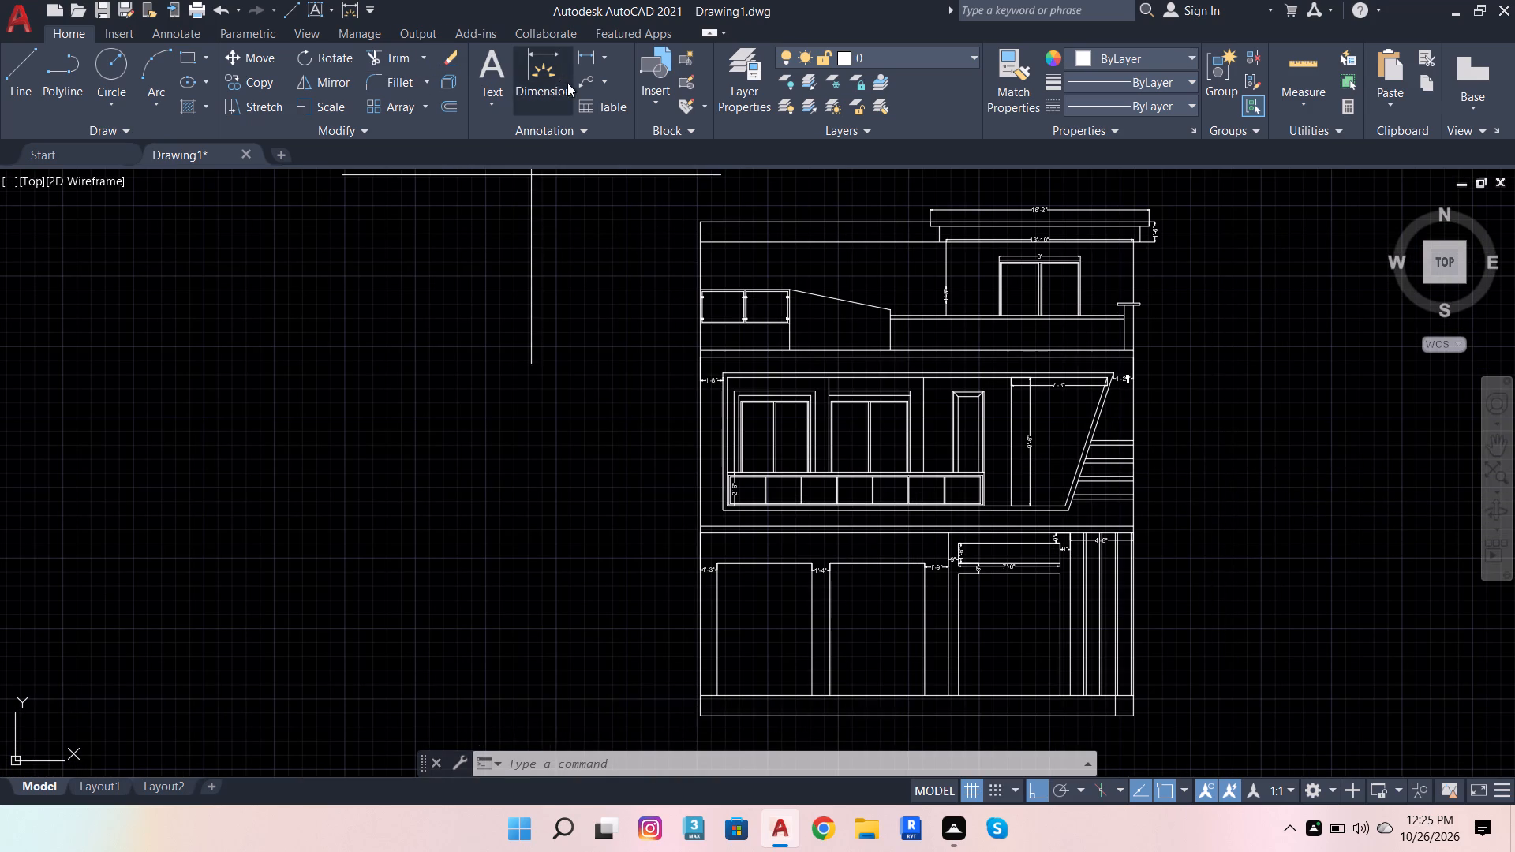
pyautogui.scroll(4, 1142, 451)
pyautogui.click(1052, 382)
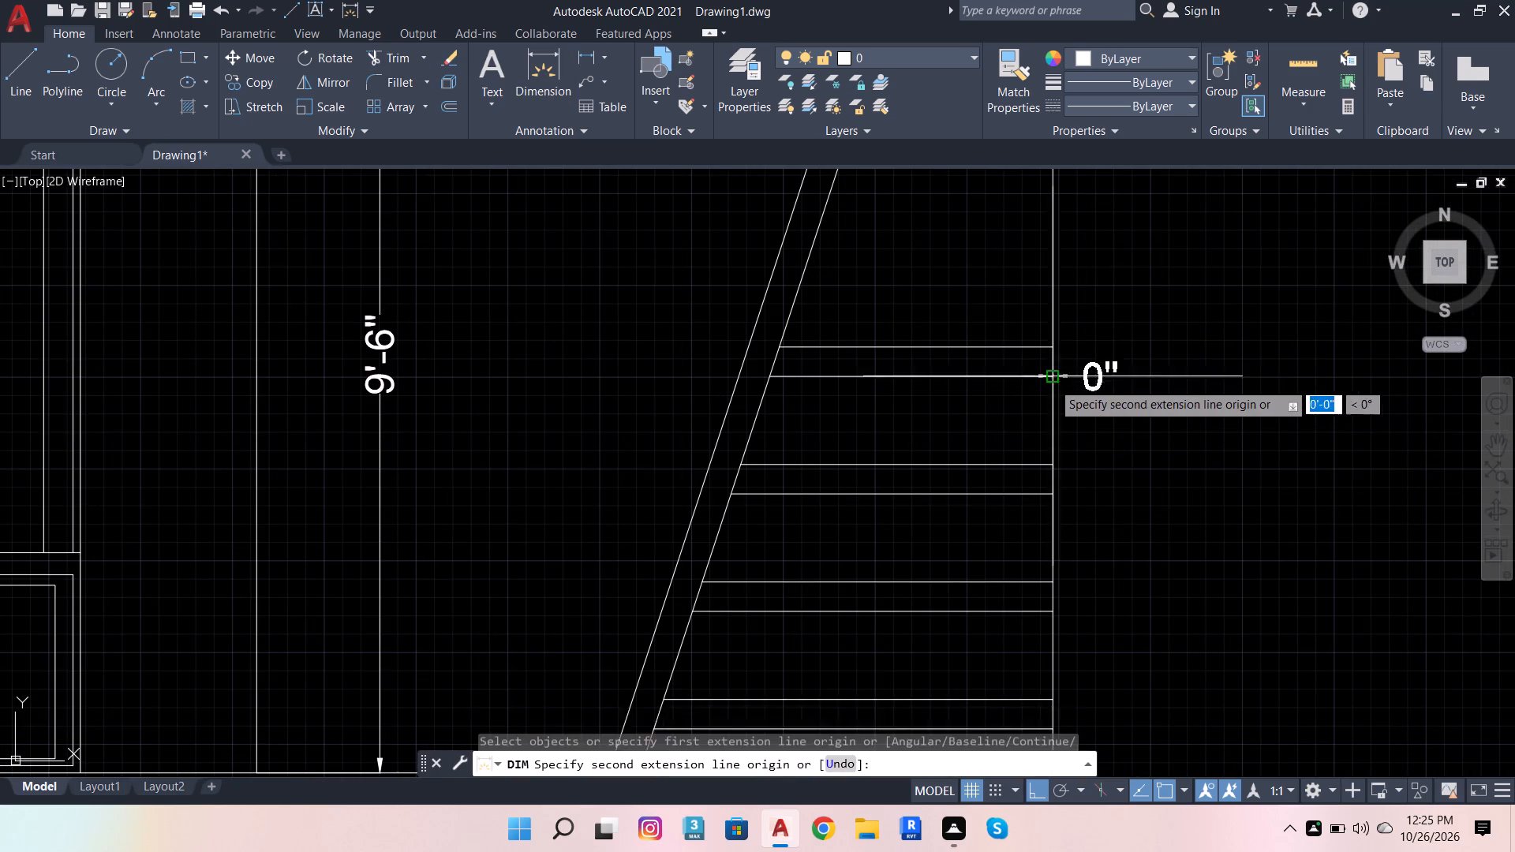
pyautogui.click(1058, 347)
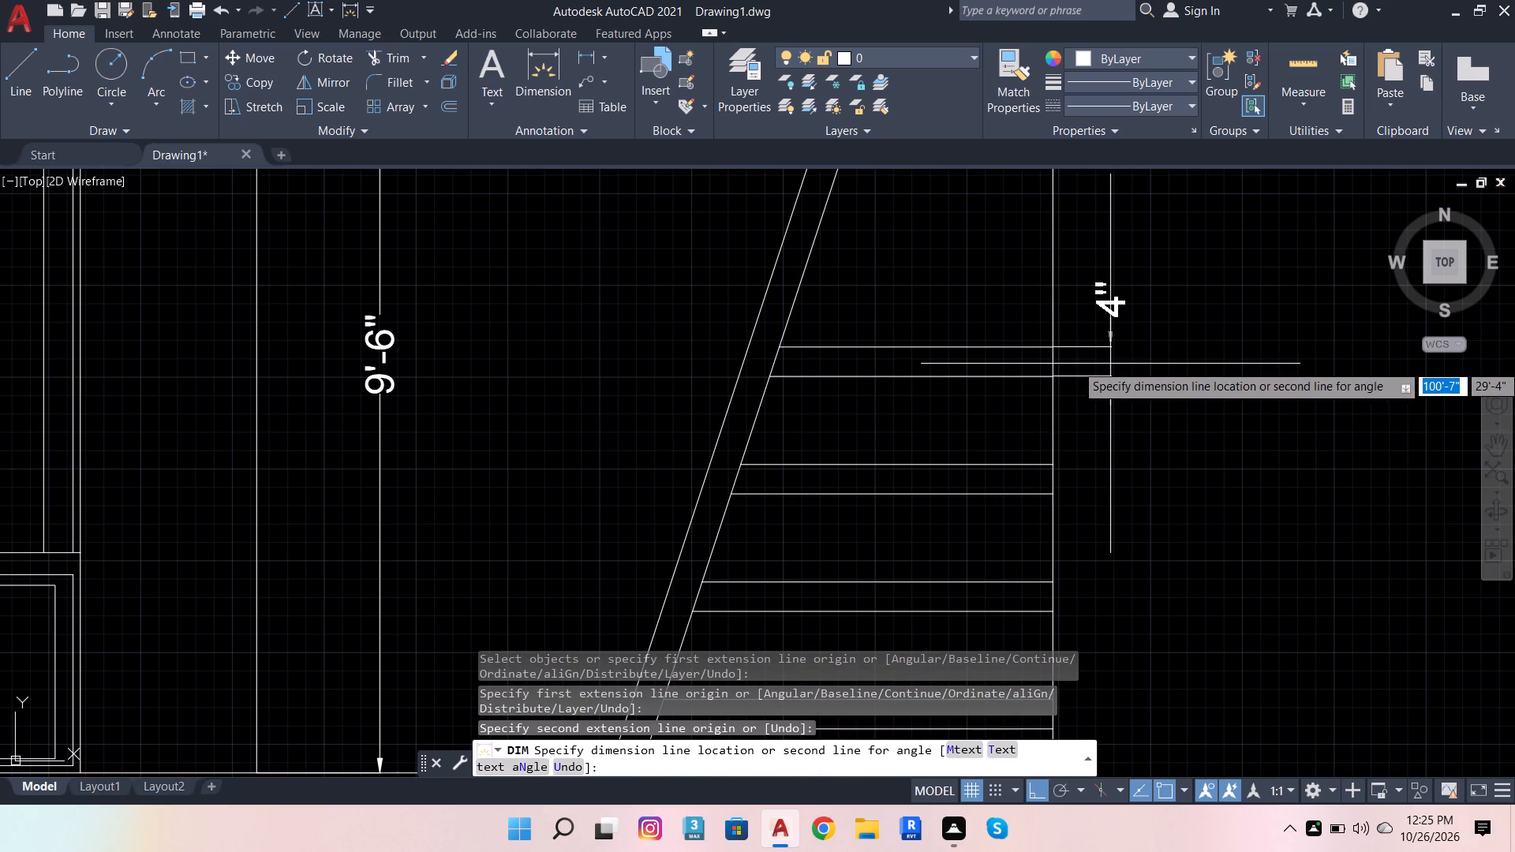
pyautogui.click(1113, 364)
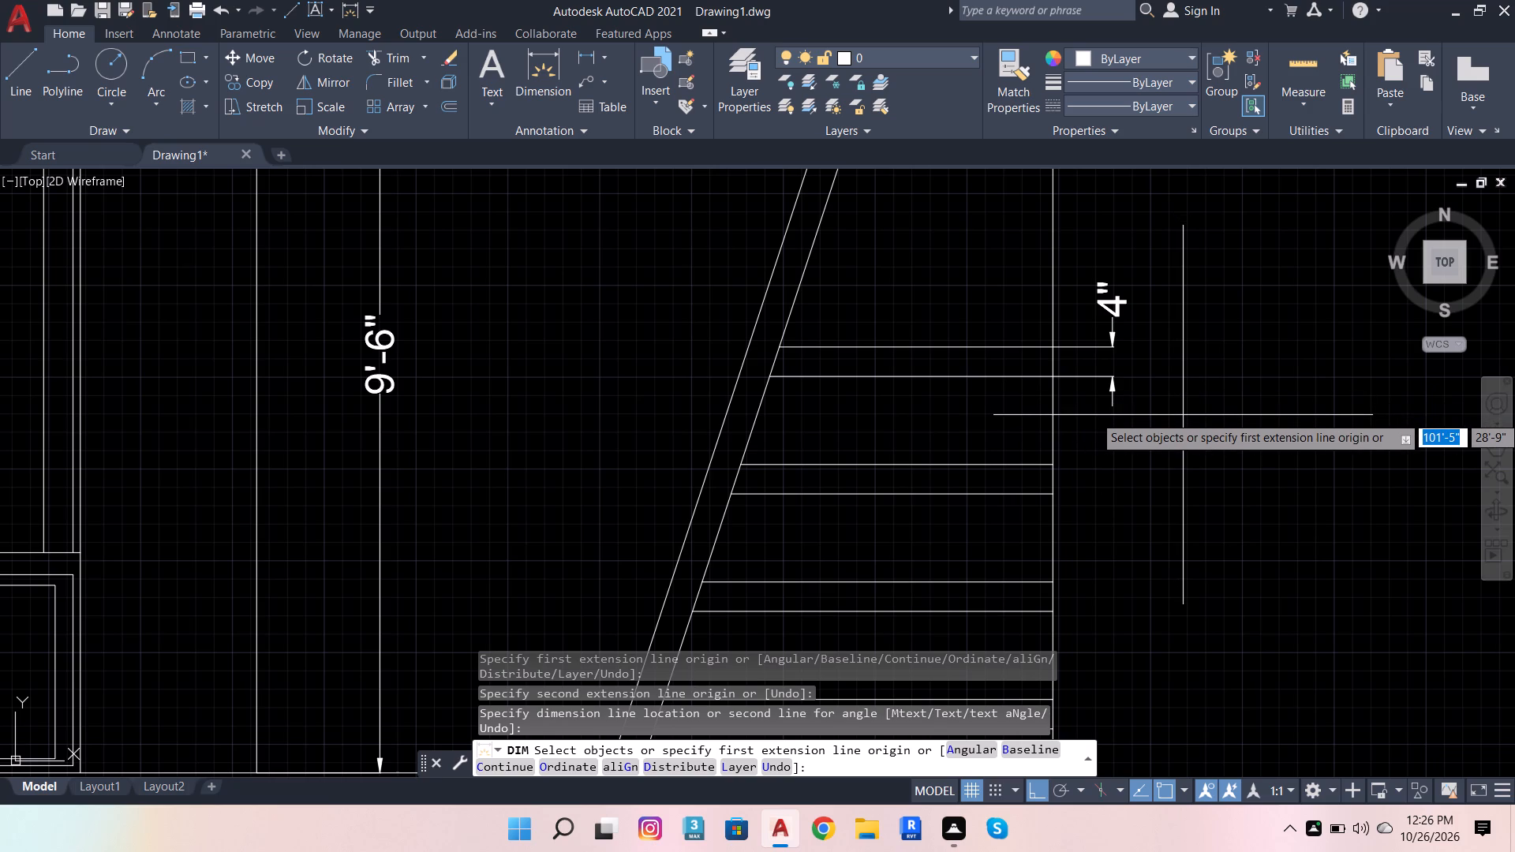
pyautogui.click(1054, 466)
pyautogui.click(1050, 499)
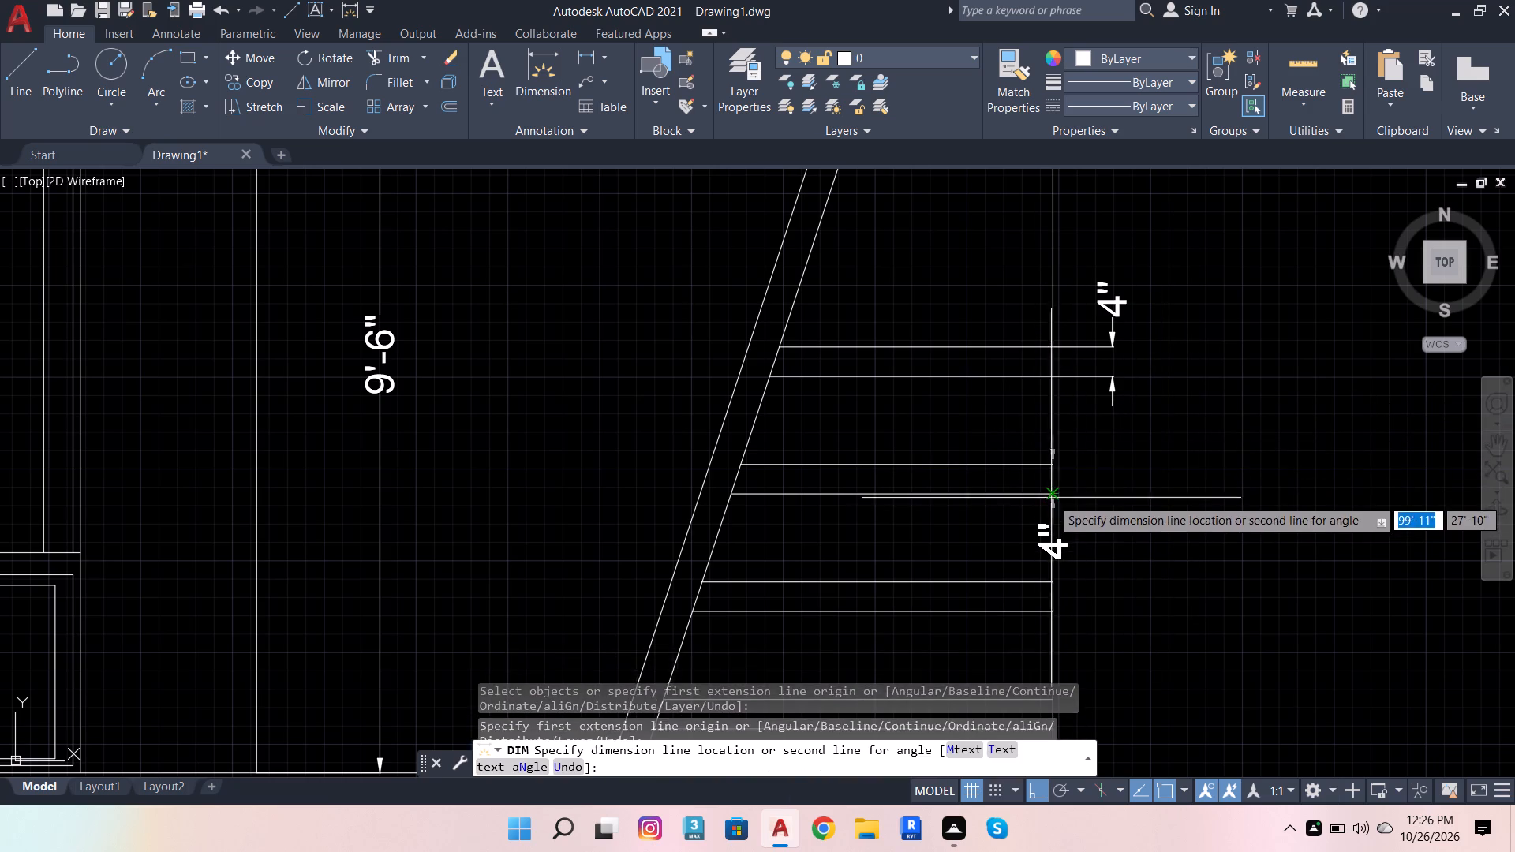
pyautogui.click(1135, 480)
# Dimension the height of the third band from the top, placing it outside the right outer wall.
pyautogui.scroll(-3, 1134, 487)
pyautogui.scroll(3, 1101, 535)
pyautogui.click(1098, 540)
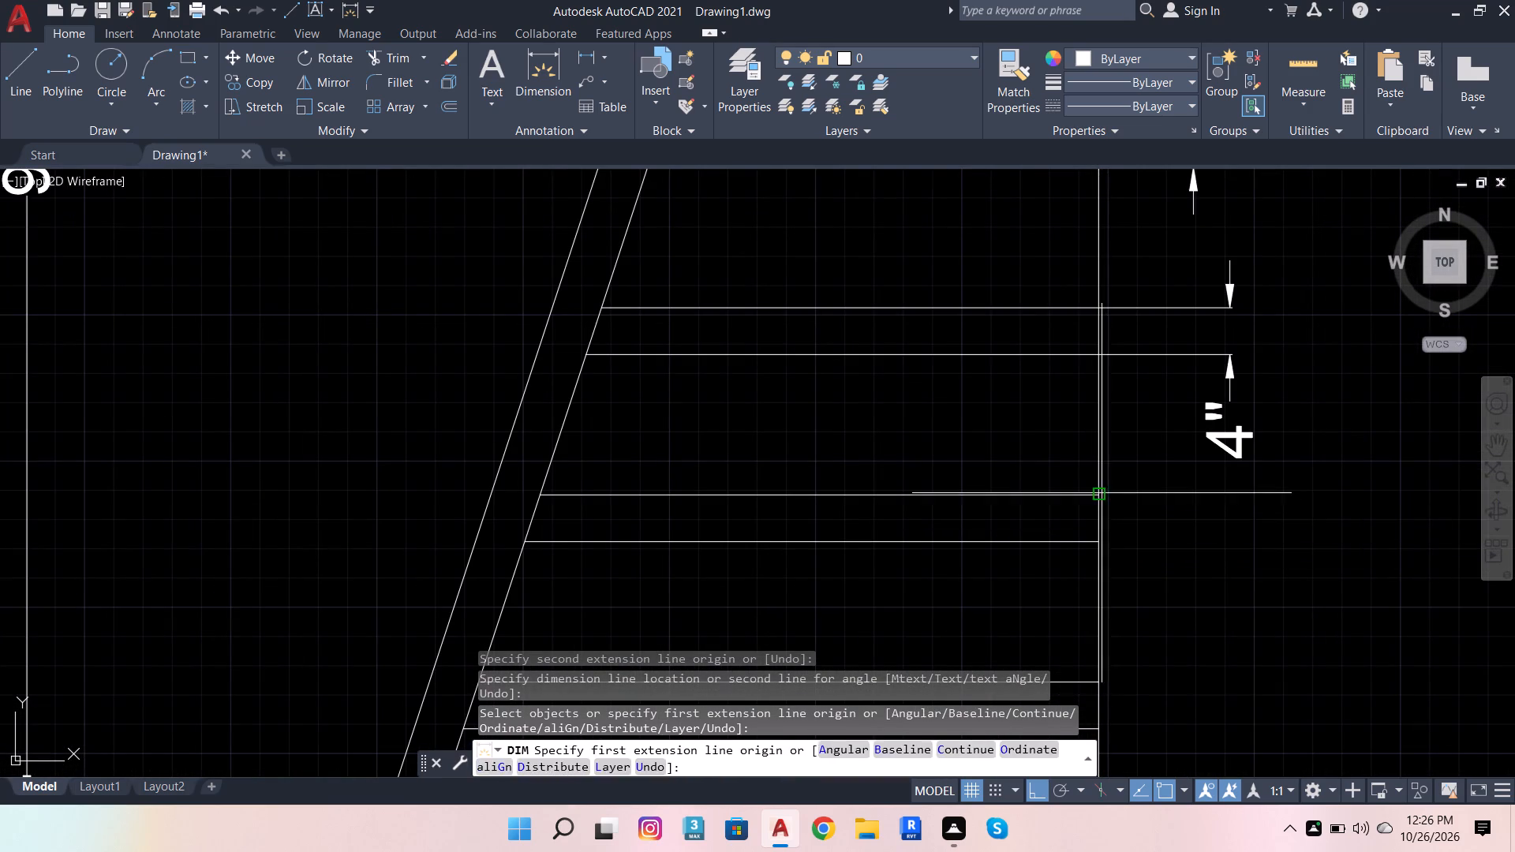
pyautogui.click(1098, 495)
pyautogui.click(1098, 491)
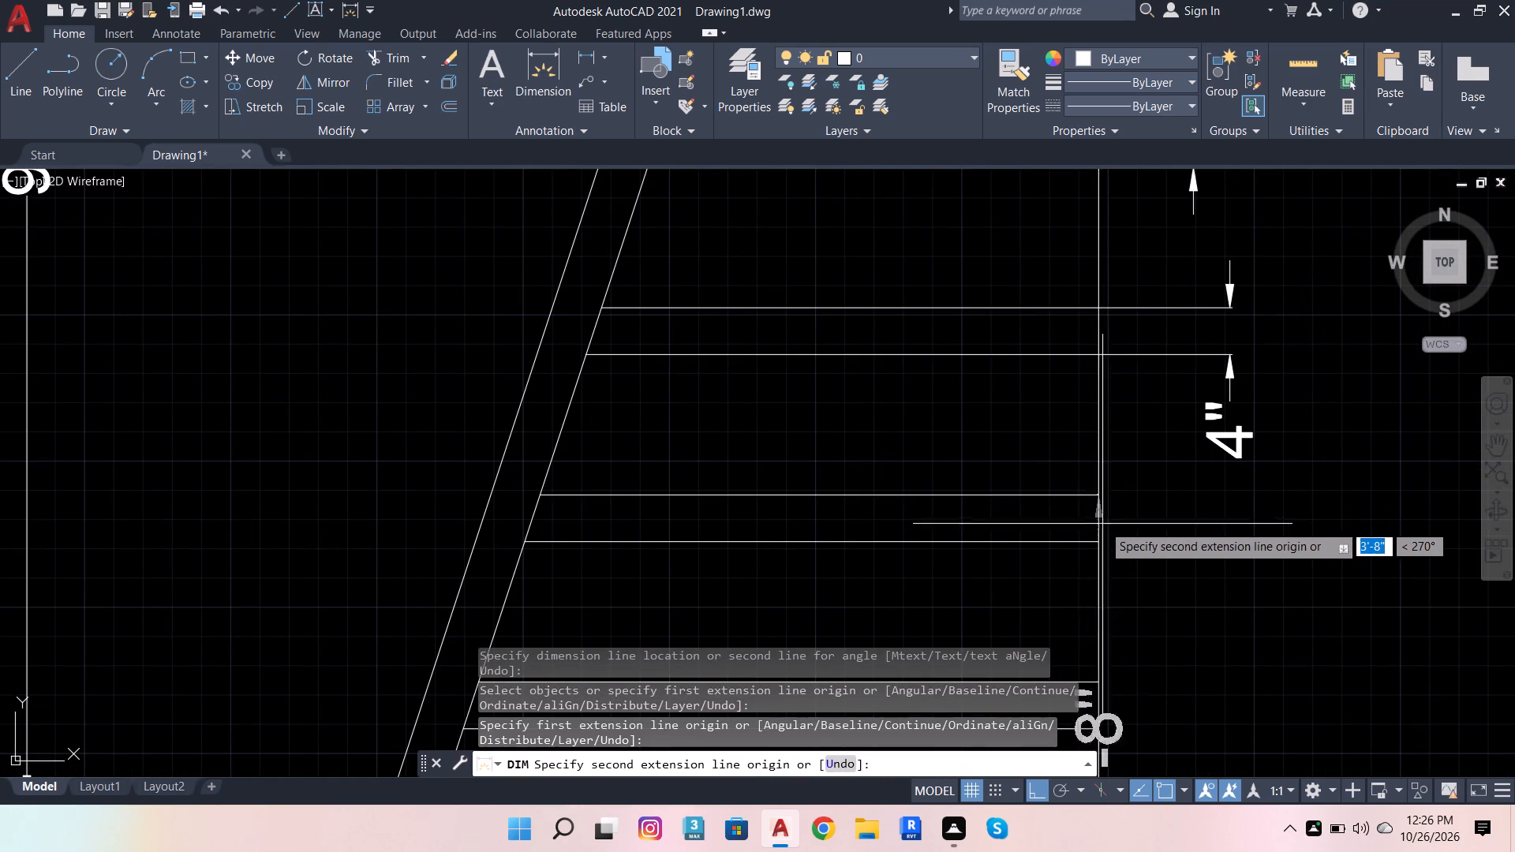
pyautogui.click(1097, 542)
pyautogui.click(1245, 544)
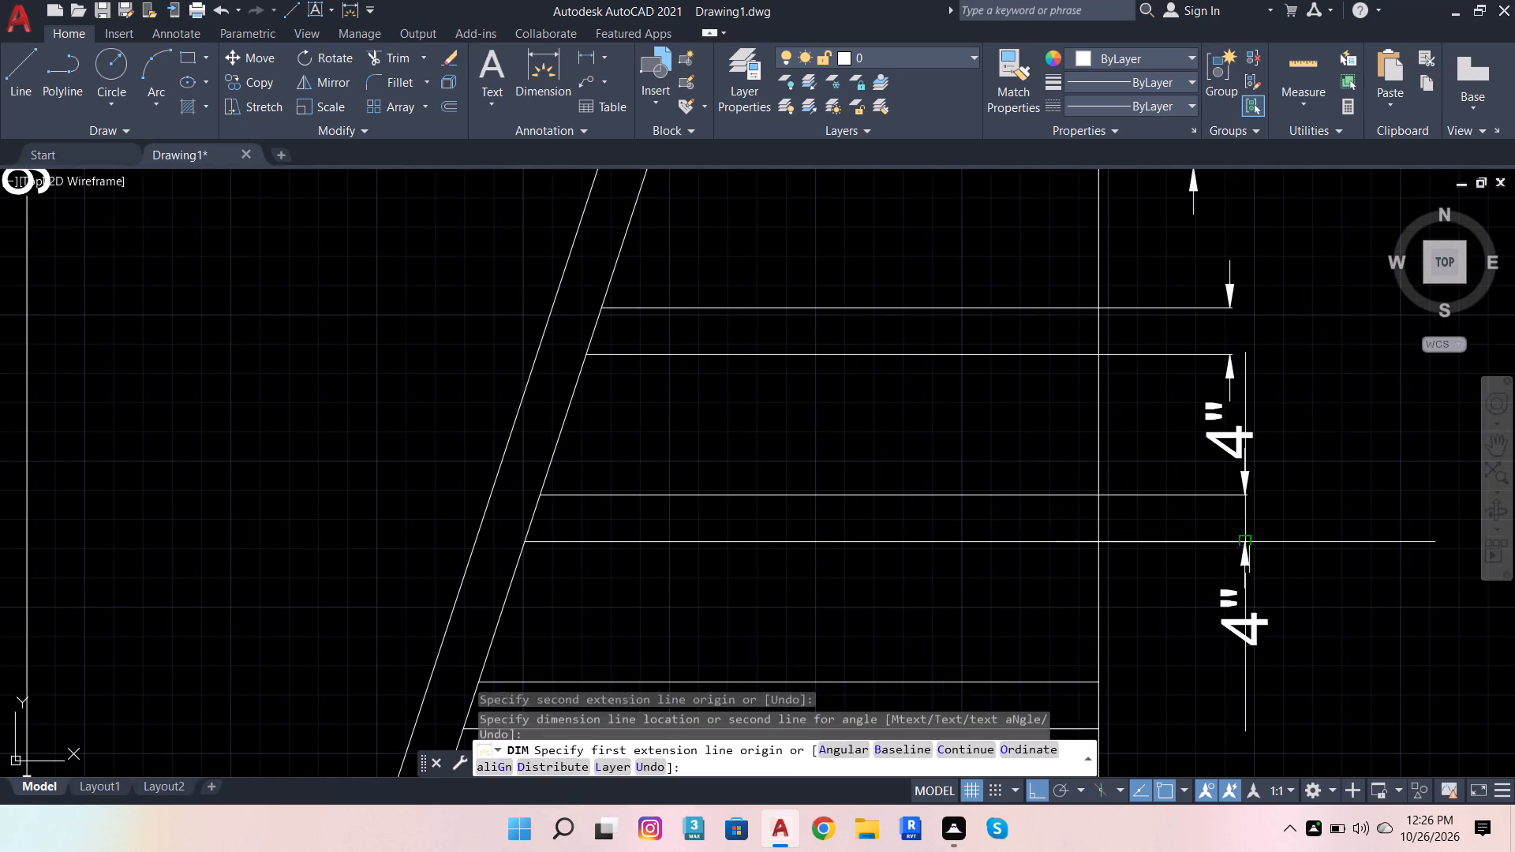
# Dimension the lowest band's height outside the right outer wall, in line with the third band's dimension.
pyautogui.scroll(-3, 1277, 502)
pyautogui.scroll(2, 1229, 596)
pyautogui.moveTo(1239, 473); pyautogui.dragTo(1239, 482)
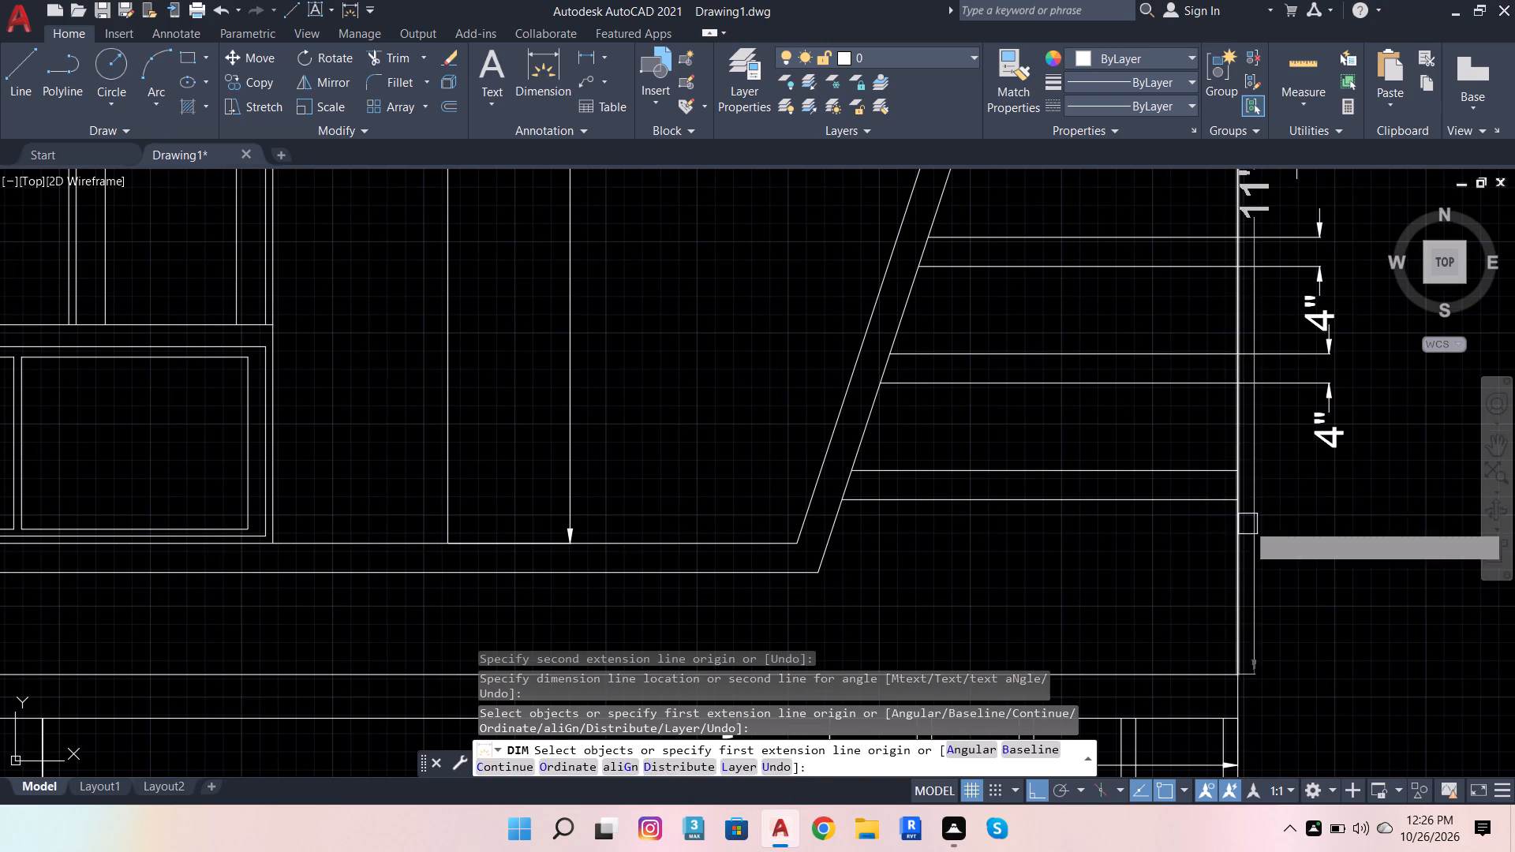
pyautogui.click(1243, 499)
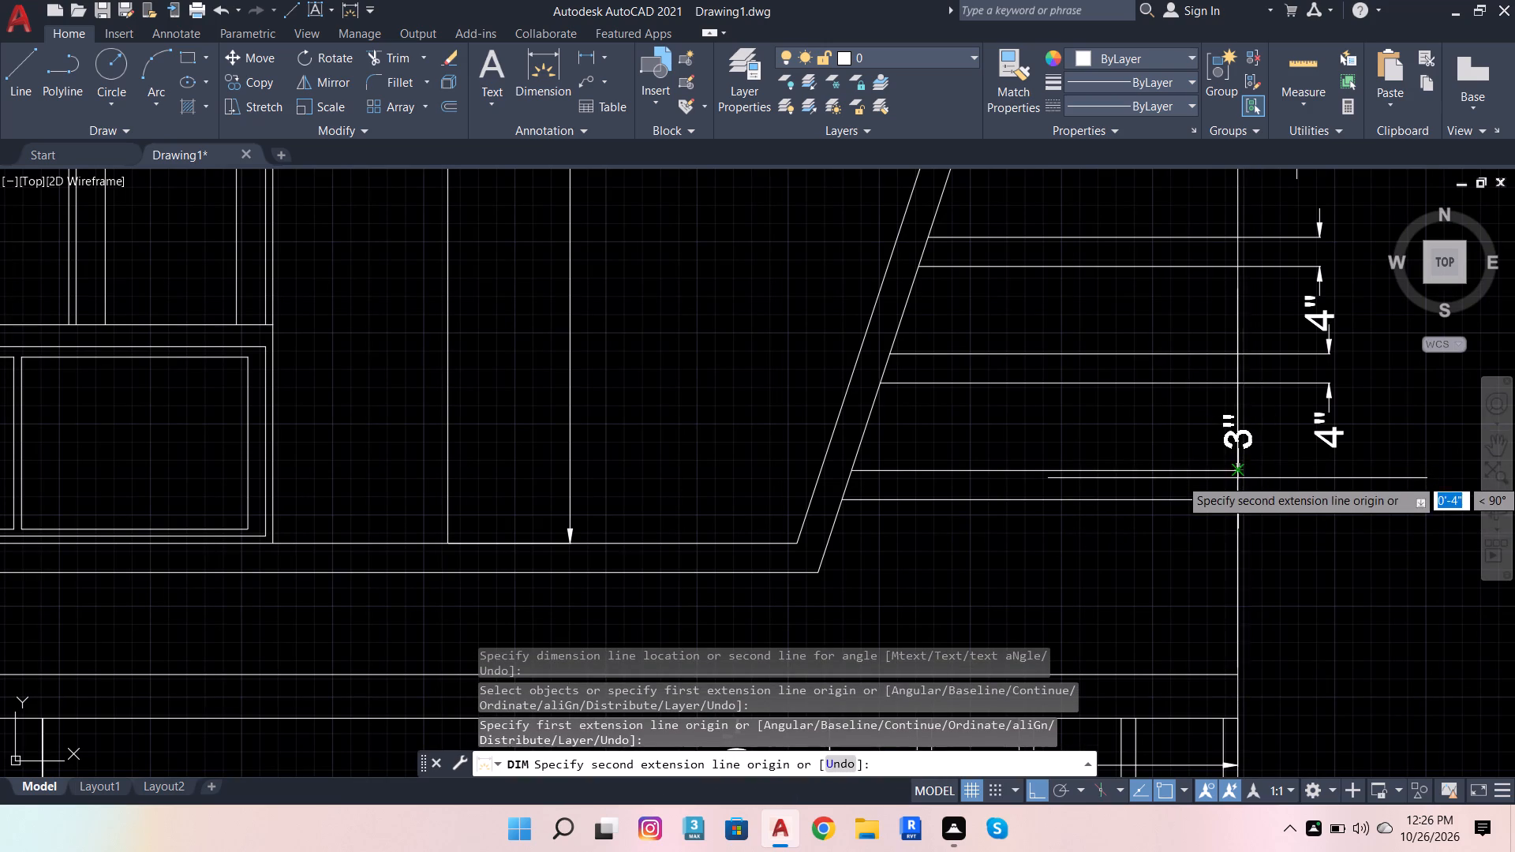
pyautogui.press('Escape')
pyautogui.press('space')
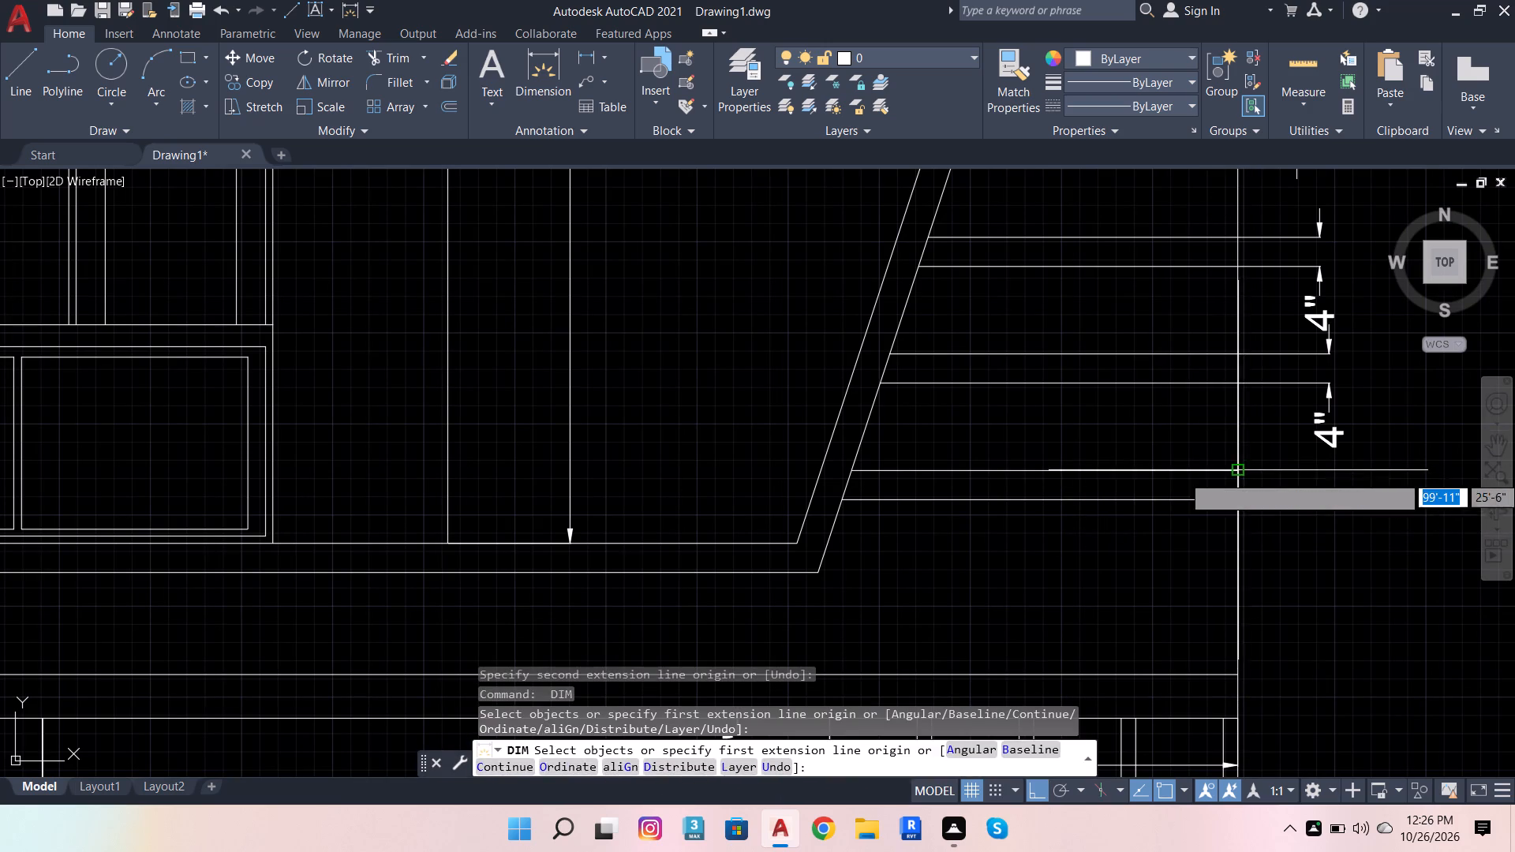
pyautogui.click(1244, 473)
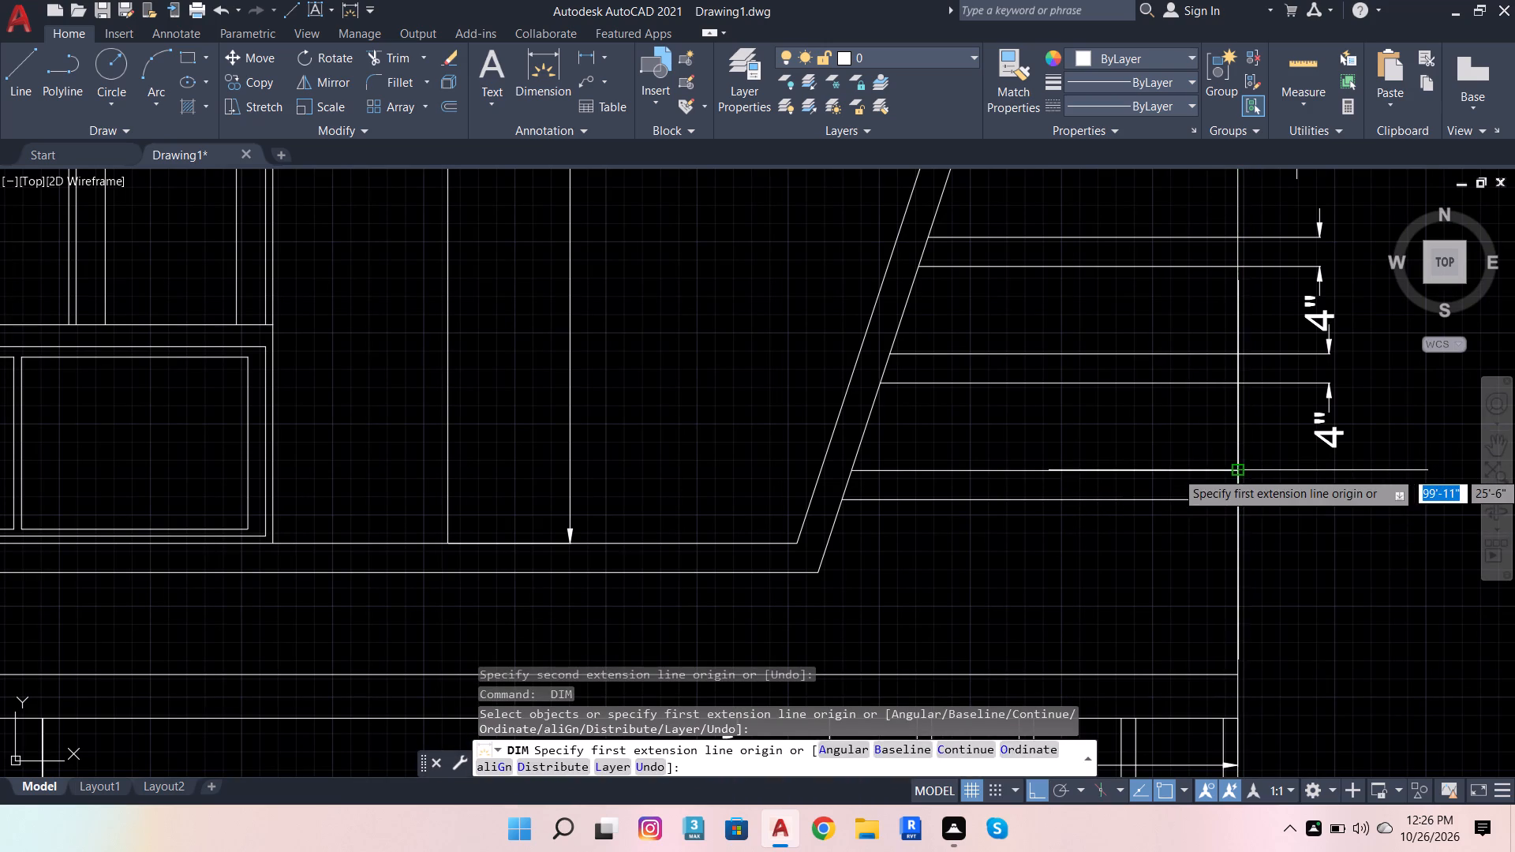
pyautogui.click(1238, 471)
pyautogui.click(1236, 497)
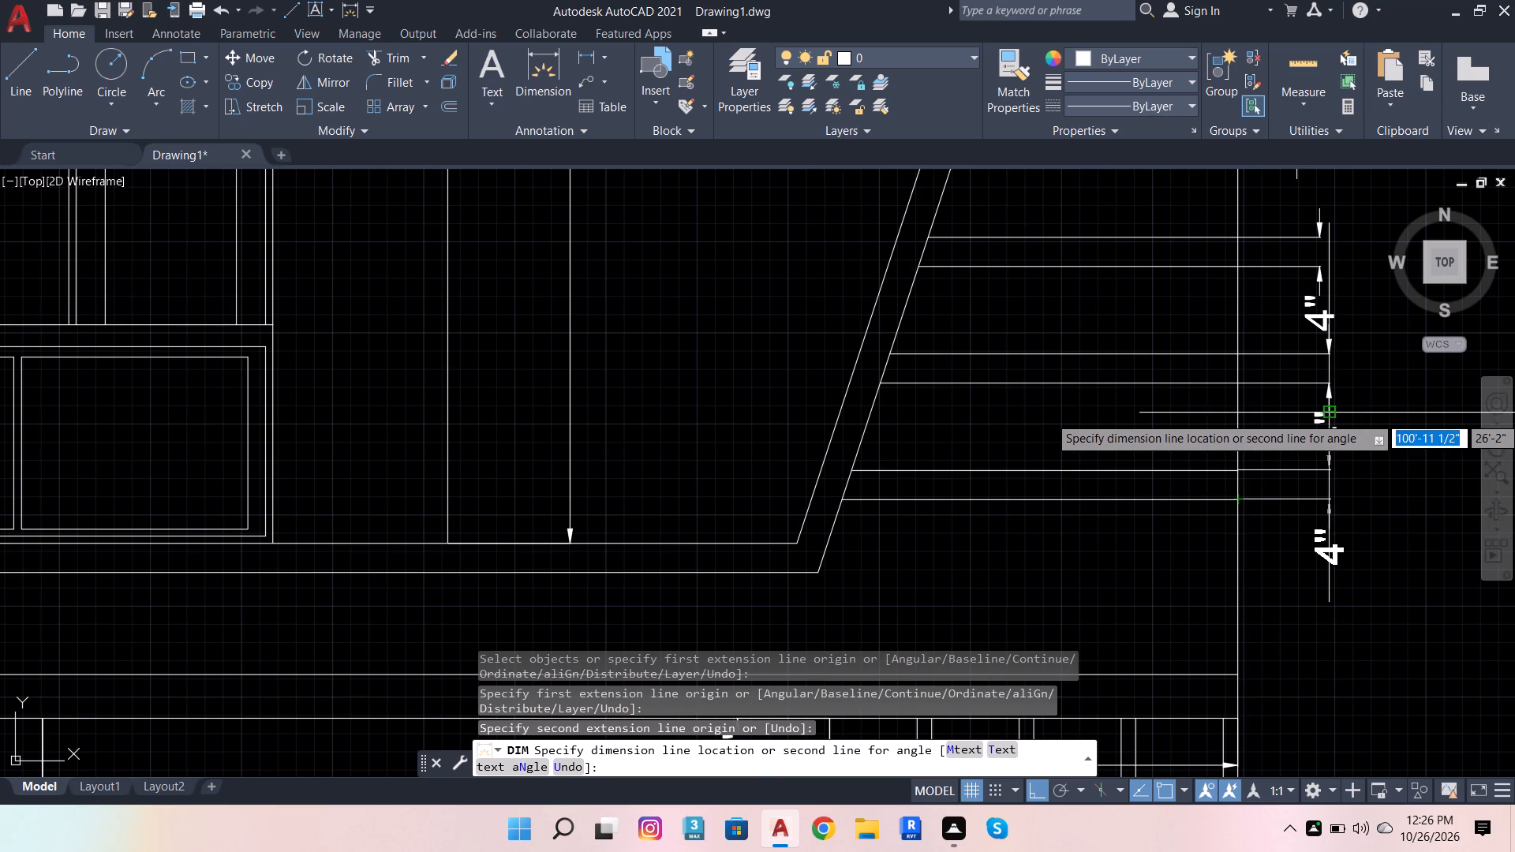
pyautogui.click(1329, 416)
pyautogui.scroll(-1, 1212, 504)
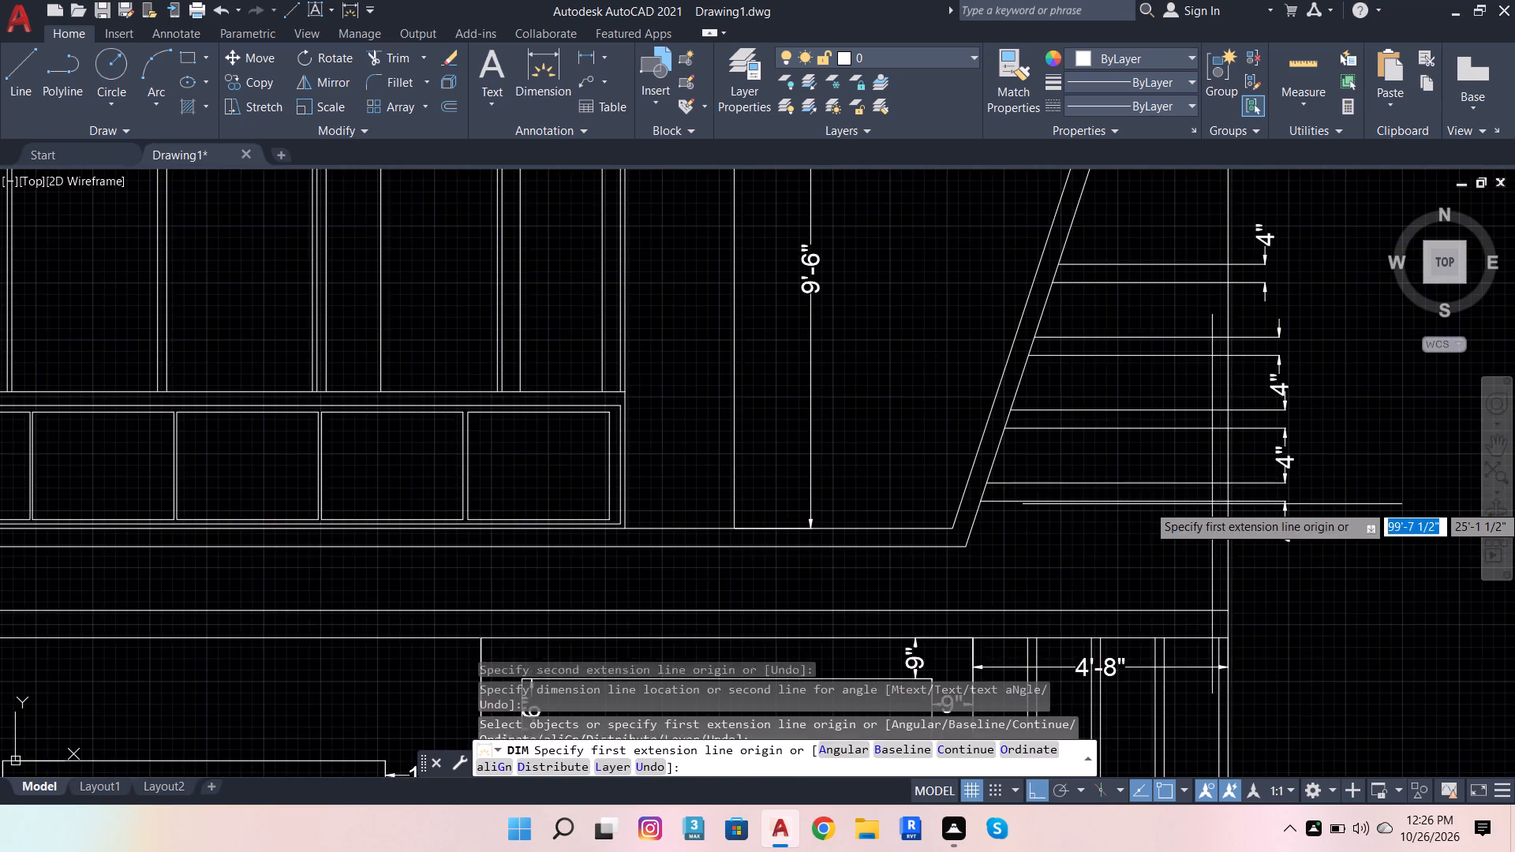
pyautogui.scroll(-1, 1212, 504)
pyautogui.press('Escape')
# Dimension the vertical gap between the top two bands, placing it between the slanted frame and the outer wall.
pyautogui.scroll(2, 1334, 472)
pyautogui.scroll(-2, 1167, 473)
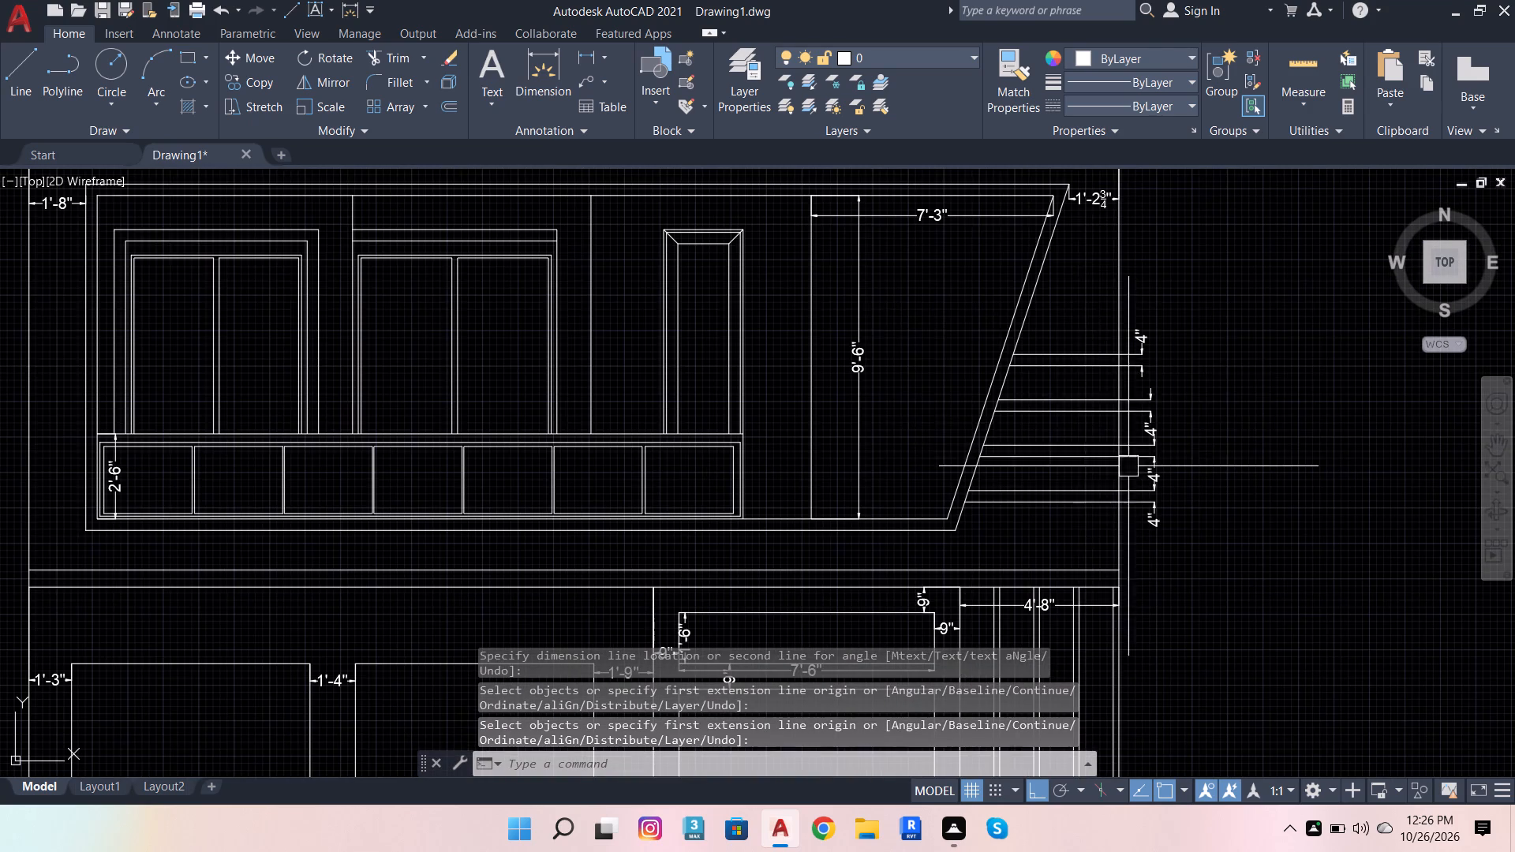
pyautogui.click(530, 65)
pyautogui.scroll(3, 1099, 383)
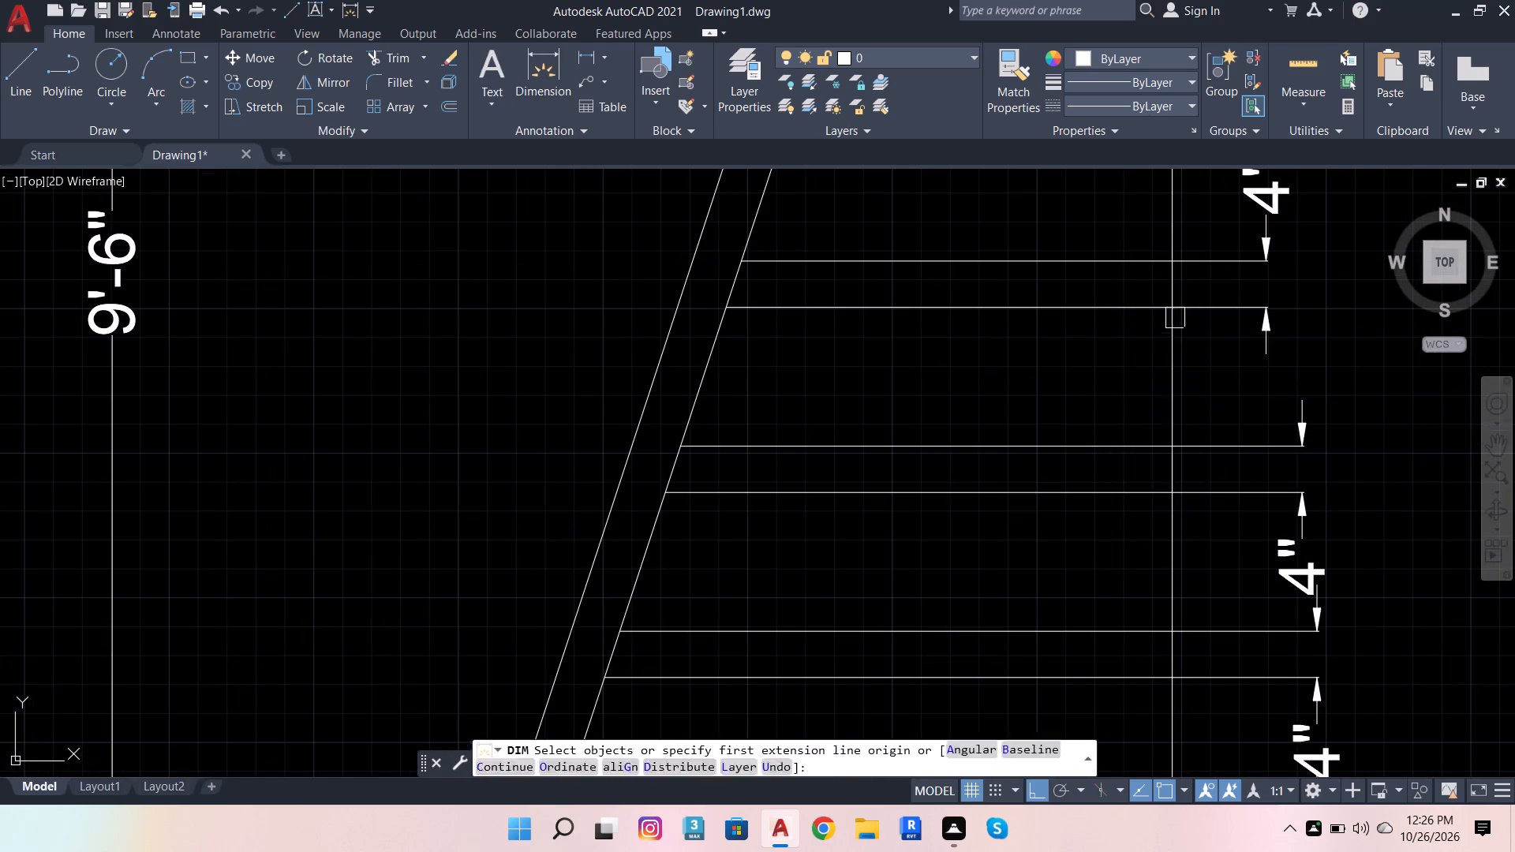
pyautogui.click(1172, 308)
pyautogui.click(1169, 447)
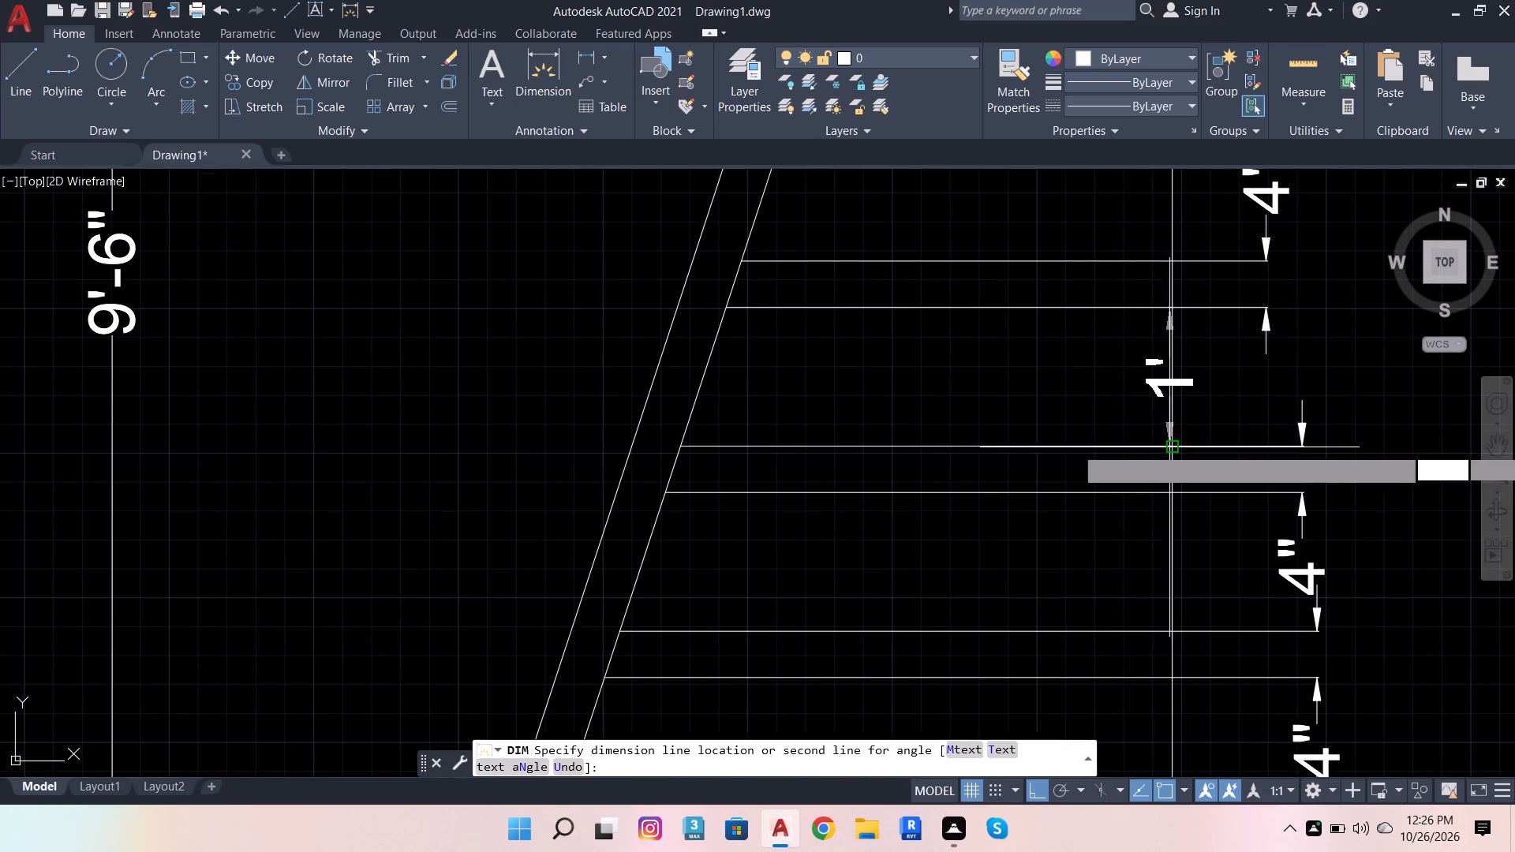
pyautogui.click(1005, 391)
pyautogui.scroll(-3, 1077, 360)
pyautogui.press('Escape')
pyautogui.press('Escape')
pyautogui.press('Escape')
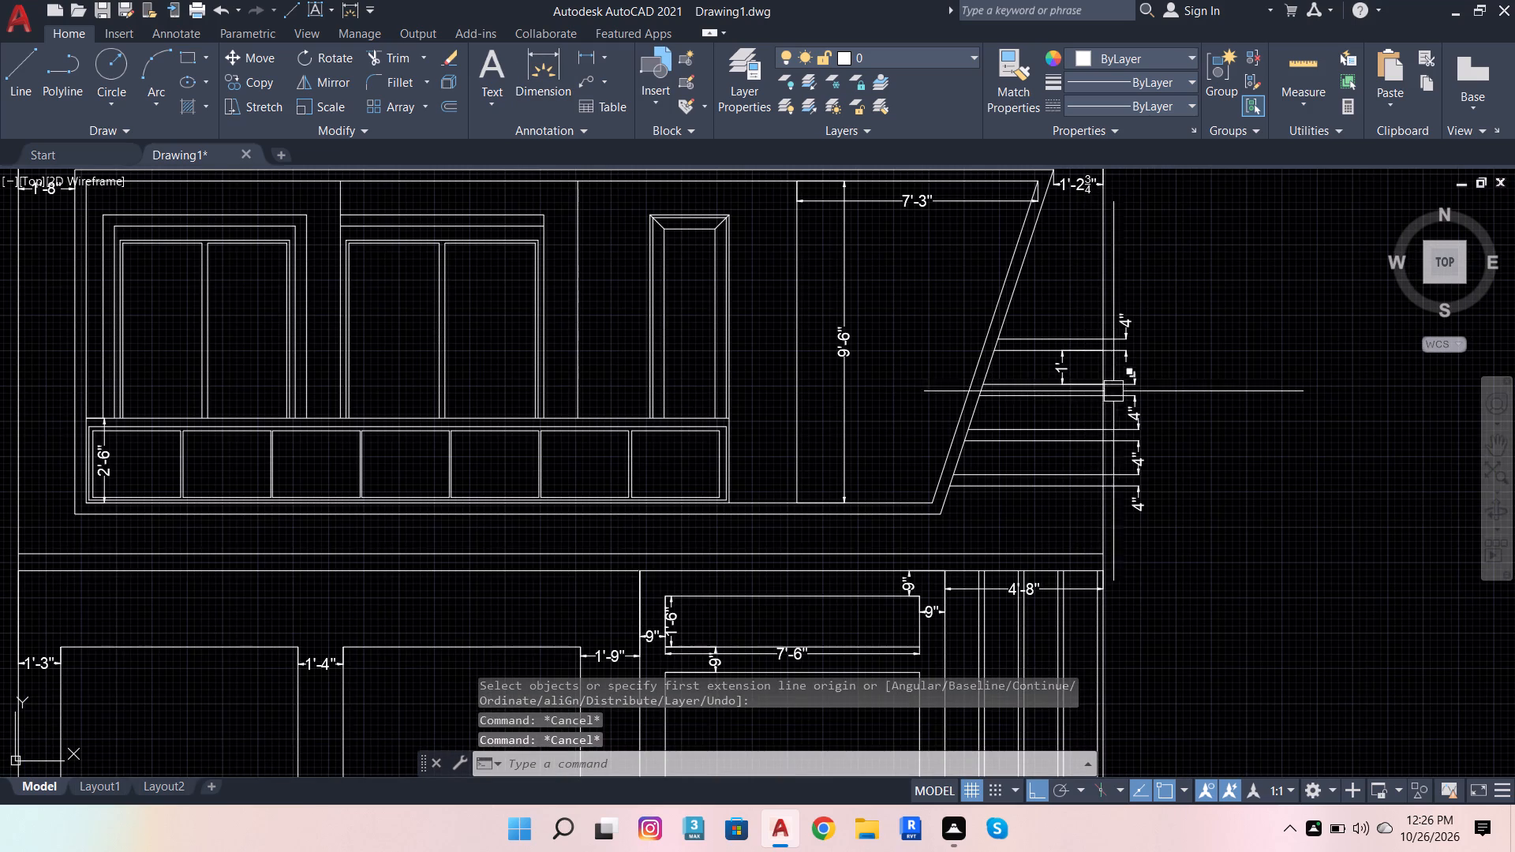
pyautogui.press('Escape')
pyautogui.press('Escape')
pyautogui.press('Escape')
pyautogui.press('Escape')
pyautogui.press('Escape')
pyautogui.press('Escape')
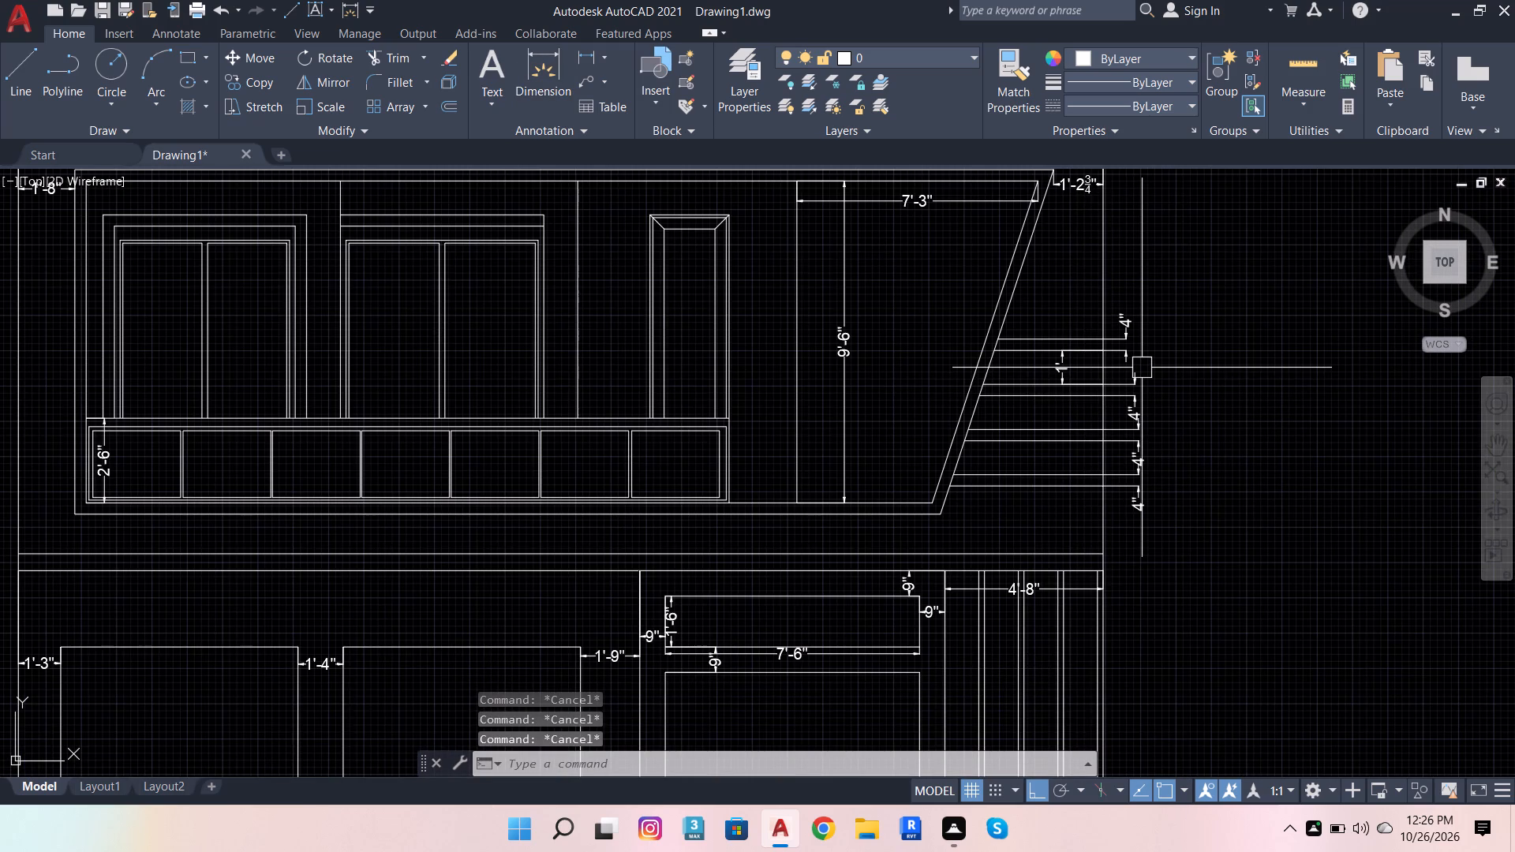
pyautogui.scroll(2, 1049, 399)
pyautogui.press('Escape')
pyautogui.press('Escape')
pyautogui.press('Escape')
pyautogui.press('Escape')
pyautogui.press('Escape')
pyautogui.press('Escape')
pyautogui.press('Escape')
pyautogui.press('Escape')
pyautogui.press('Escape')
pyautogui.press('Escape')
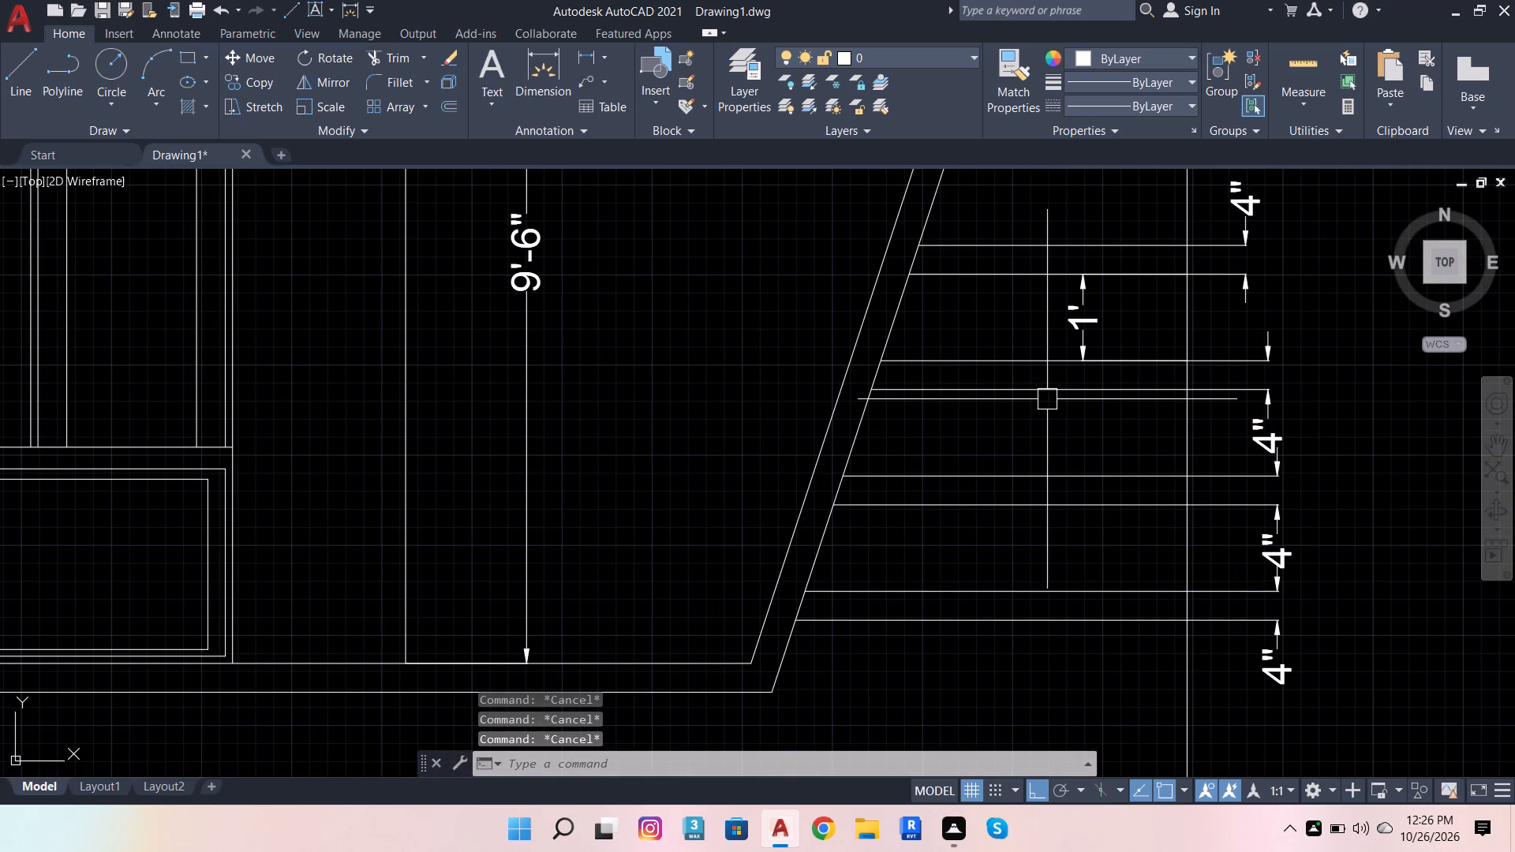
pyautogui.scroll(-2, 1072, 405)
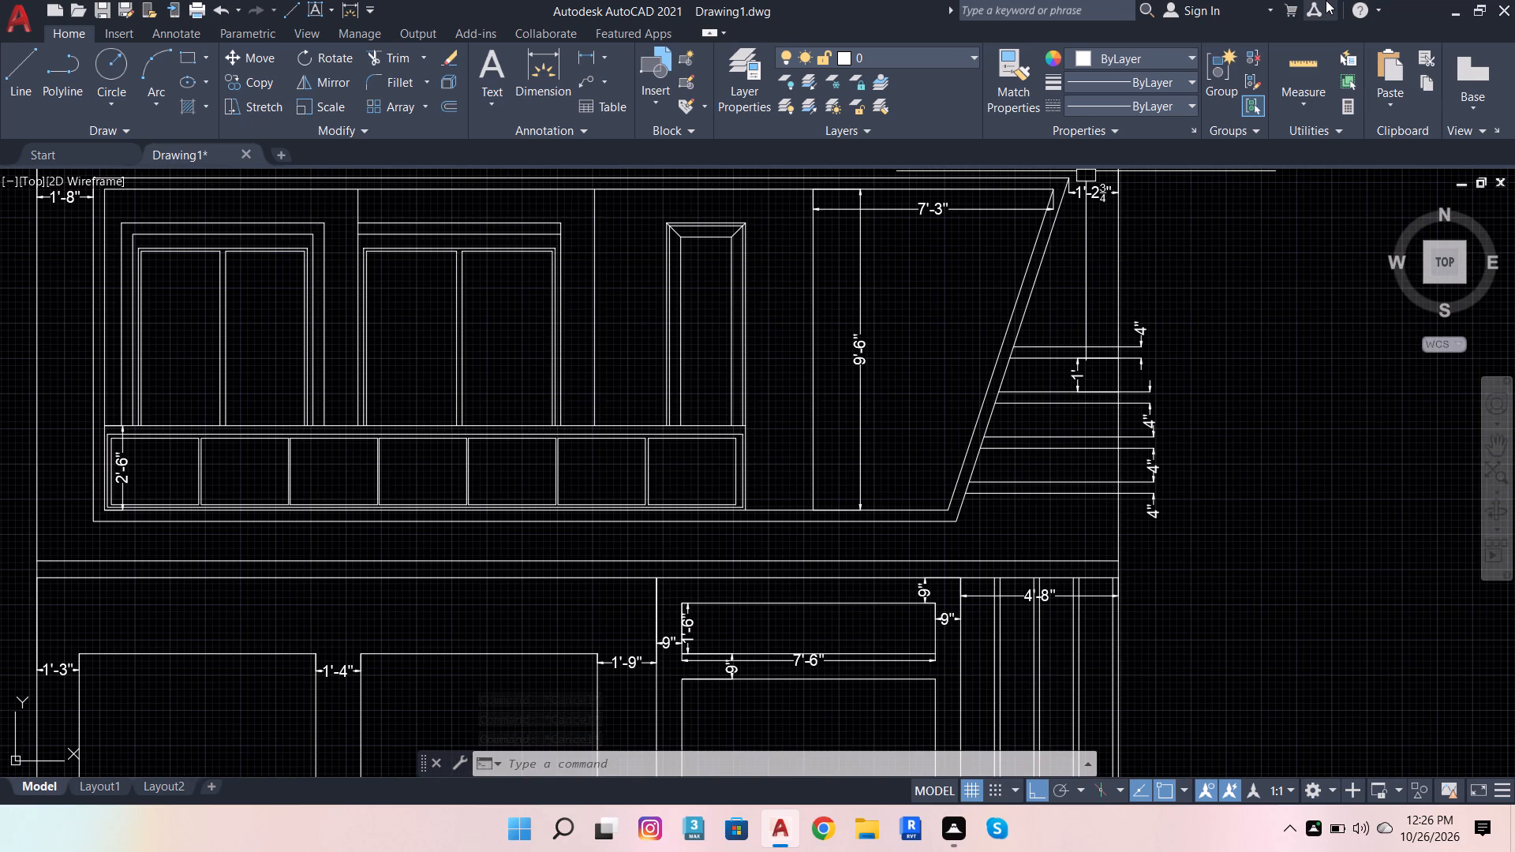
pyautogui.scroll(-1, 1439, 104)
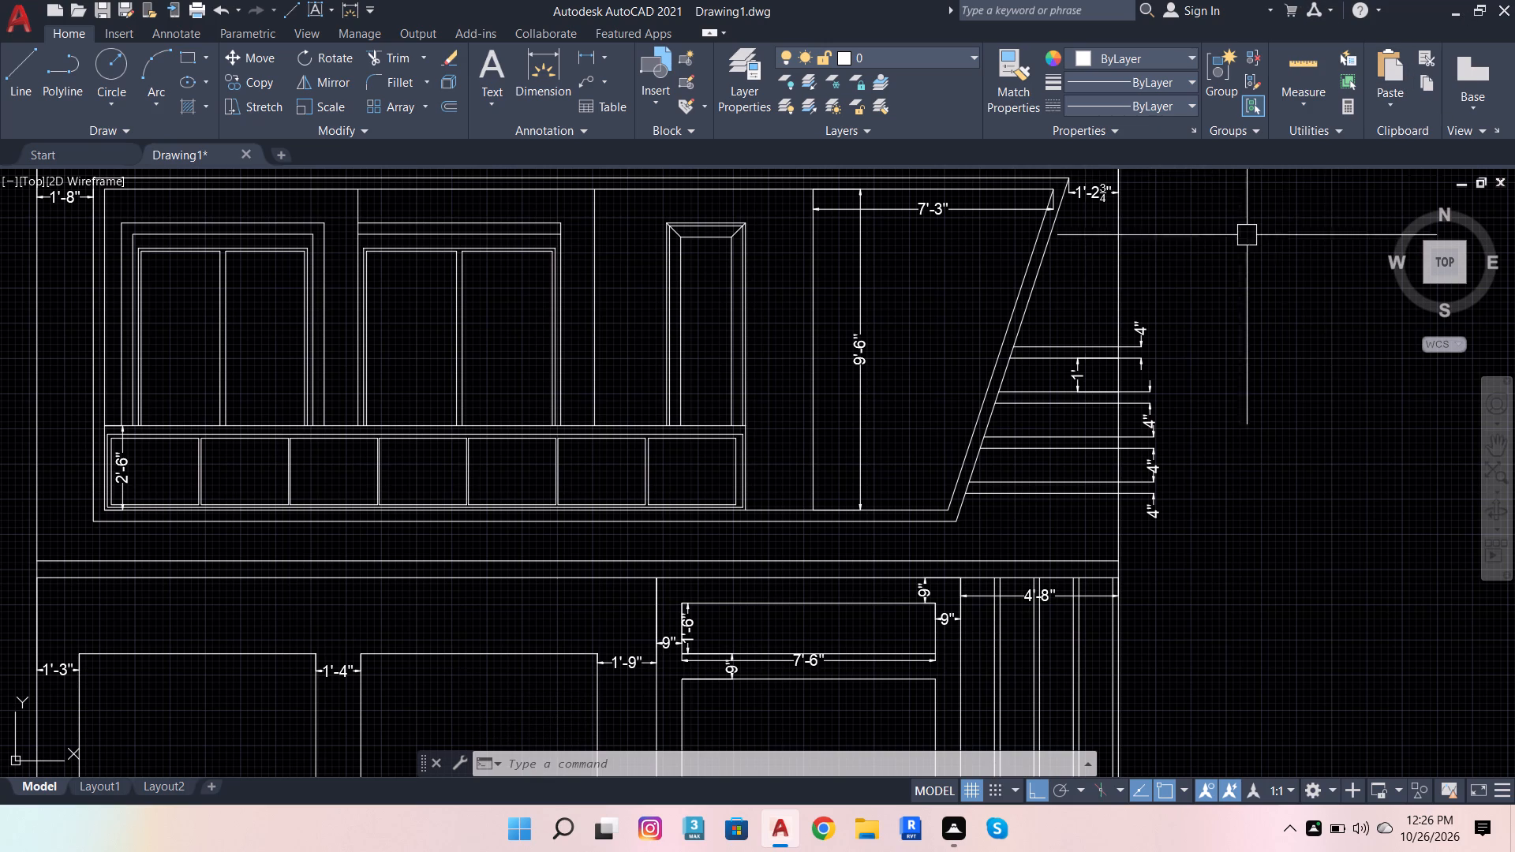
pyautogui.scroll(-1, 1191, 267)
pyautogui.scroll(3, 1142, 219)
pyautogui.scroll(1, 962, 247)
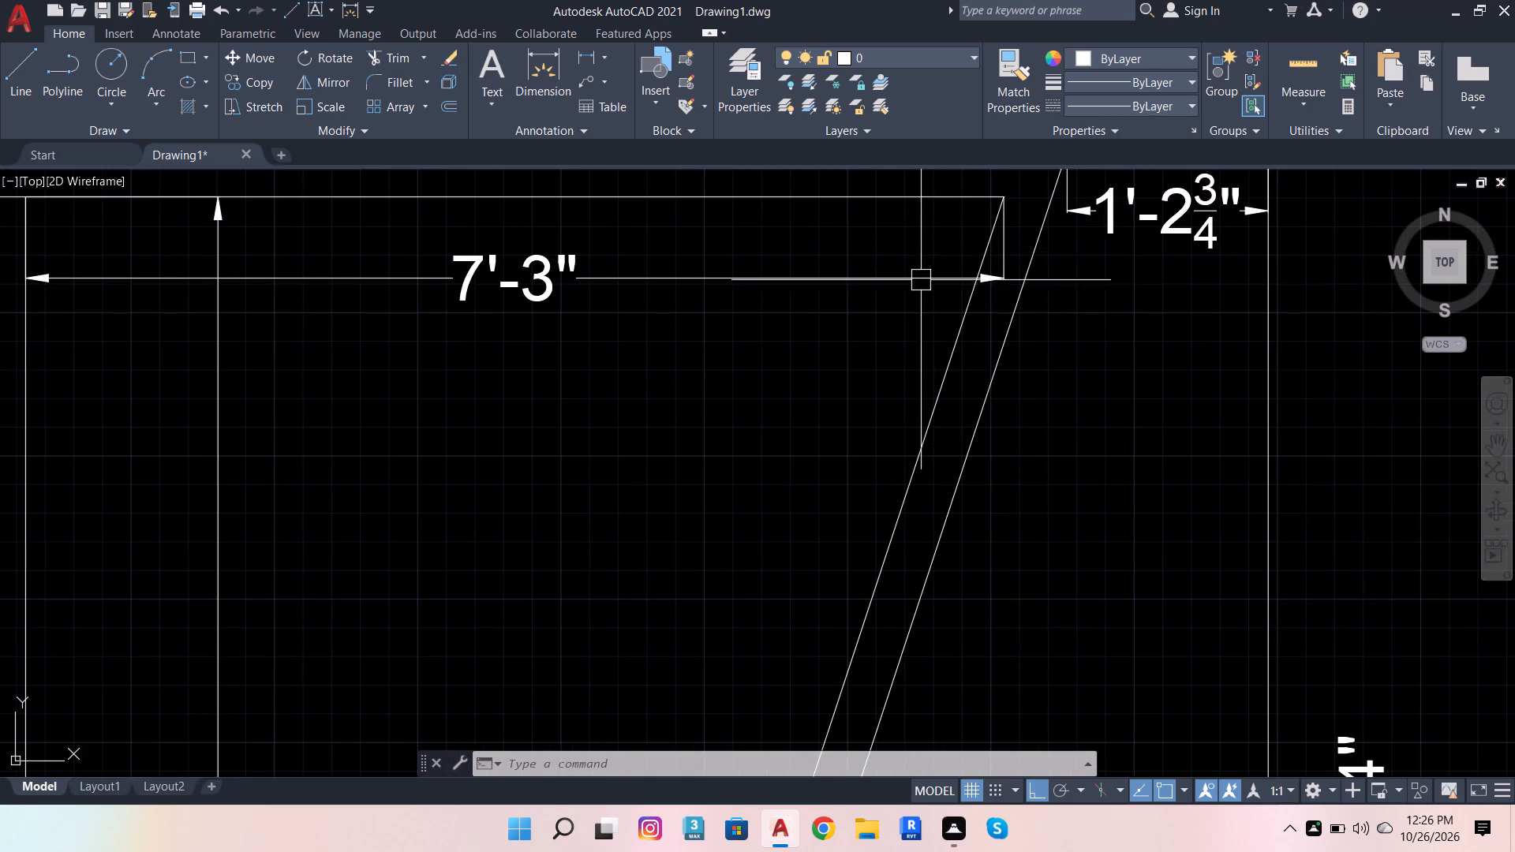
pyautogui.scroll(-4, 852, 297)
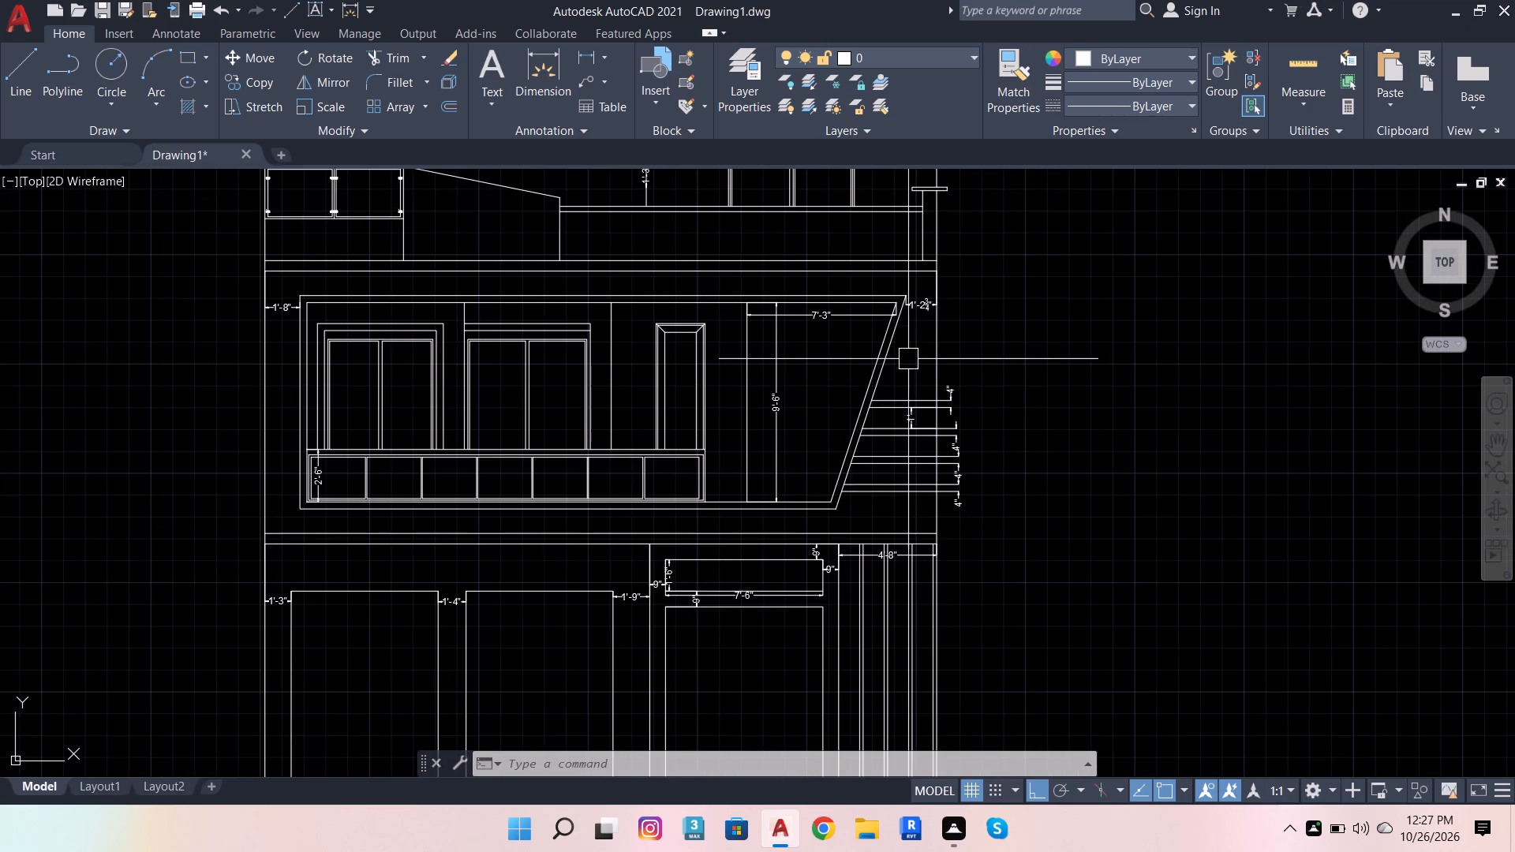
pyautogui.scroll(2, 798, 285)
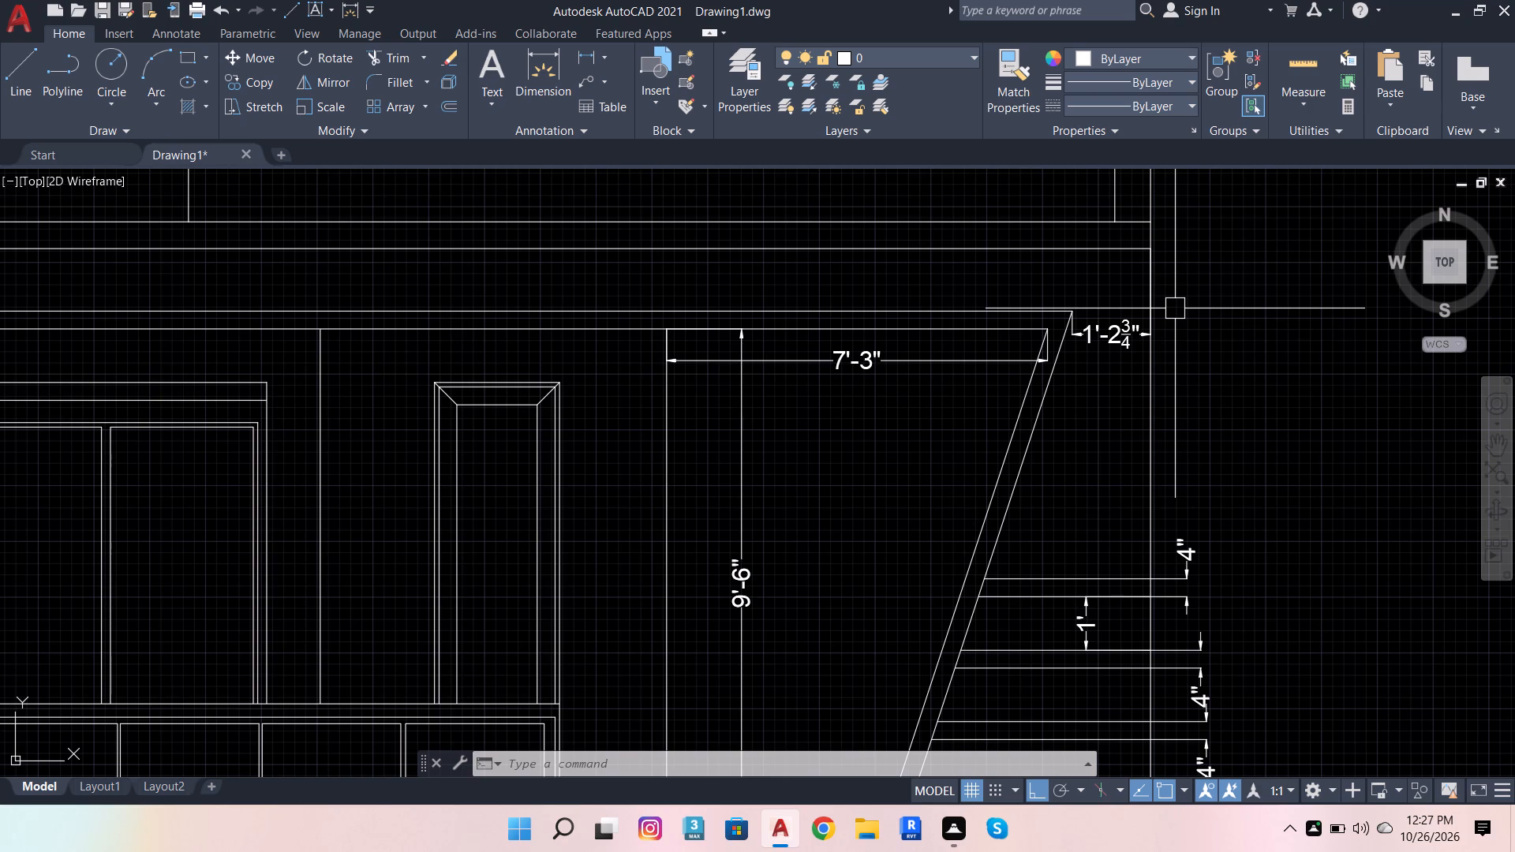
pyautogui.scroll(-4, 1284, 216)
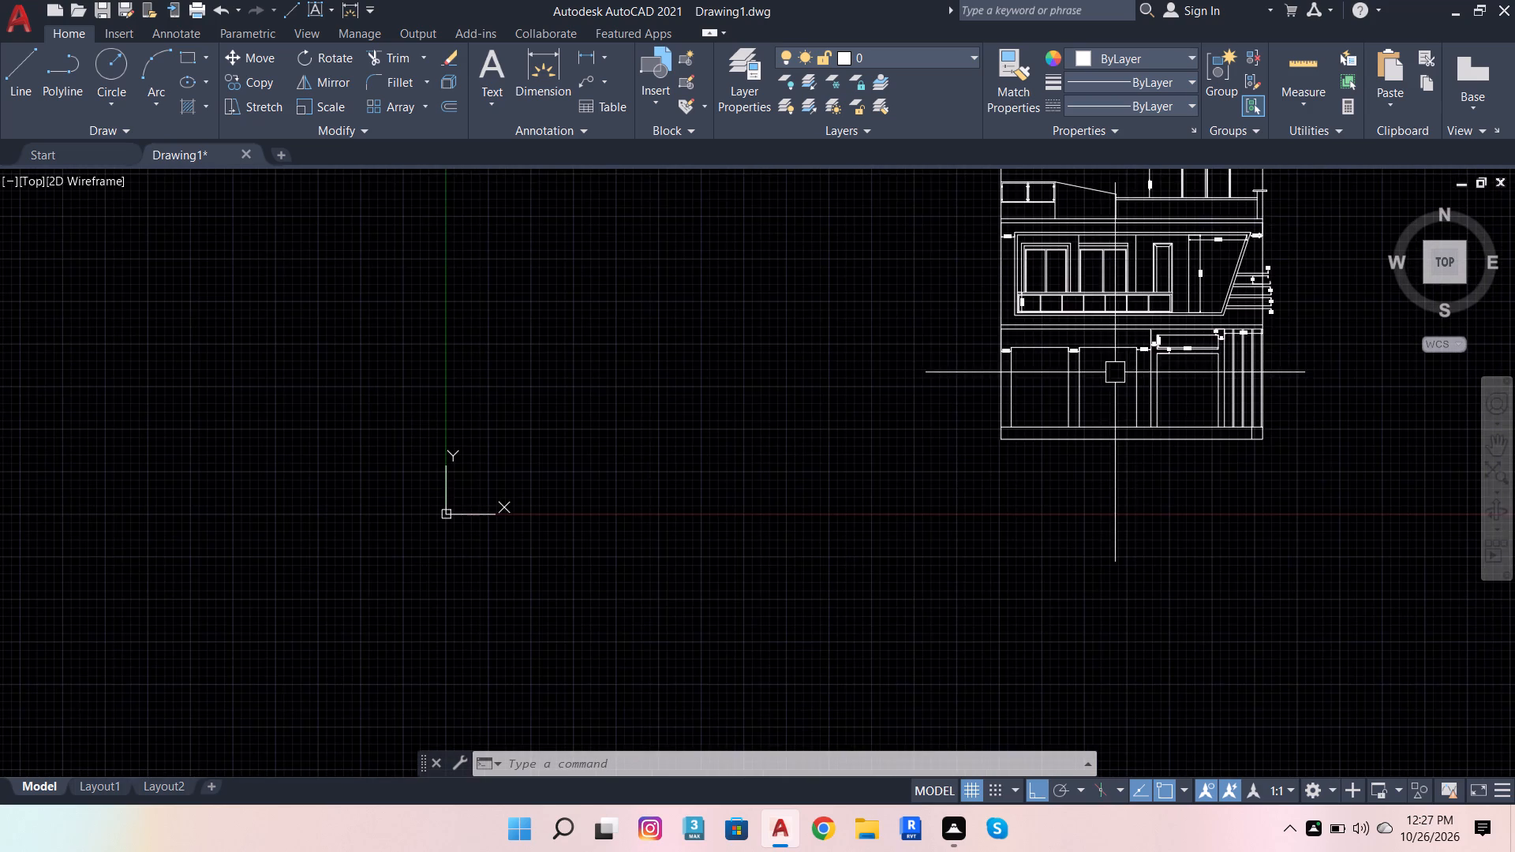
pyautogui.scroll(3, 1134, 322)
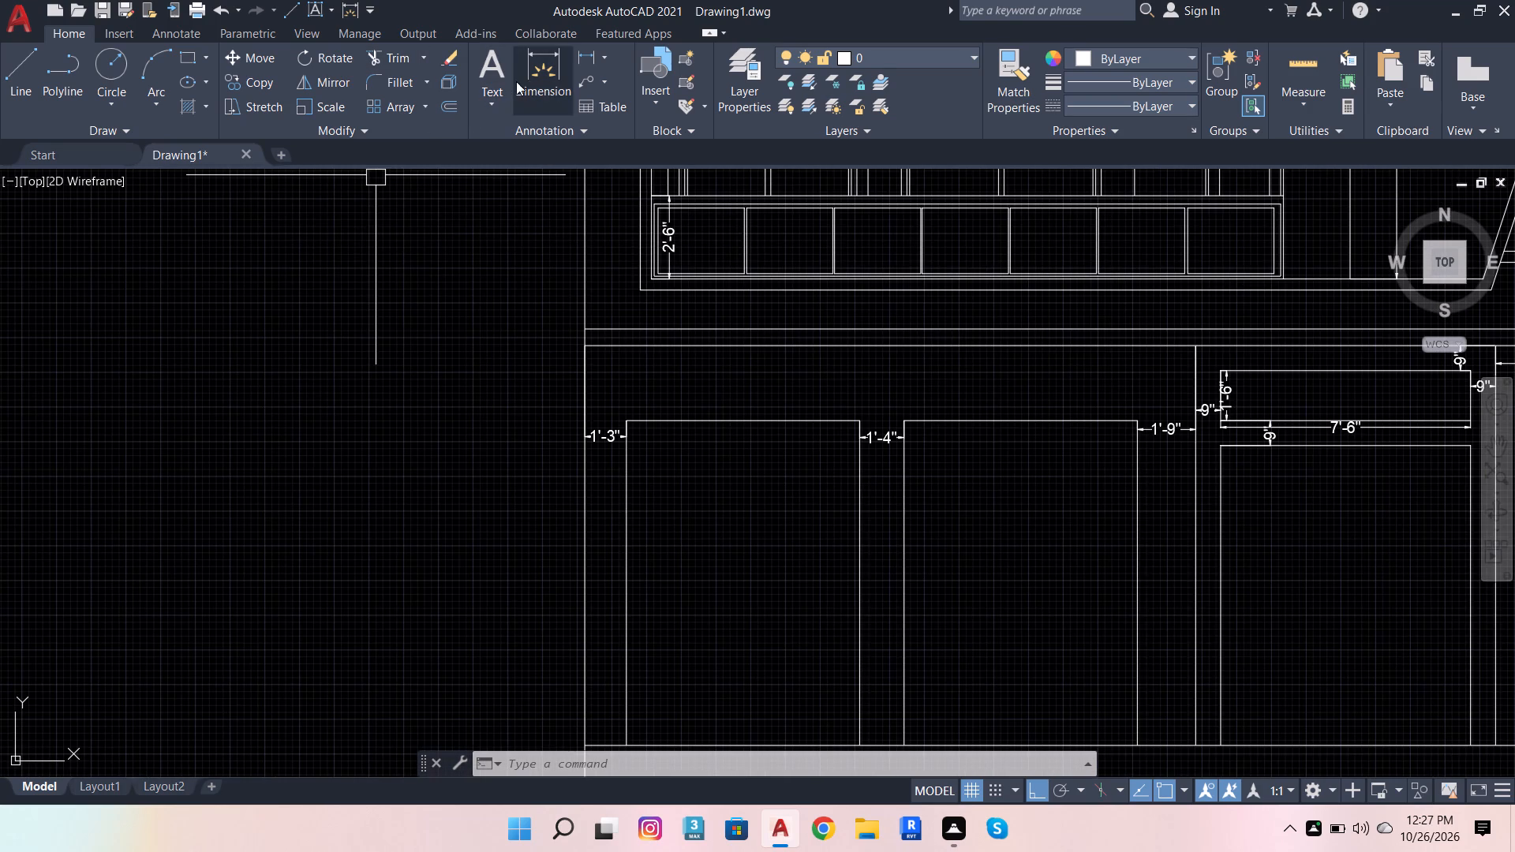
# Dimension the vertical gap between the slab's top edge and the upper-floor frame's bottom edge, near the left outer wall.
pyautogui.click(519, 79)
pyautogui.click(580, 327)
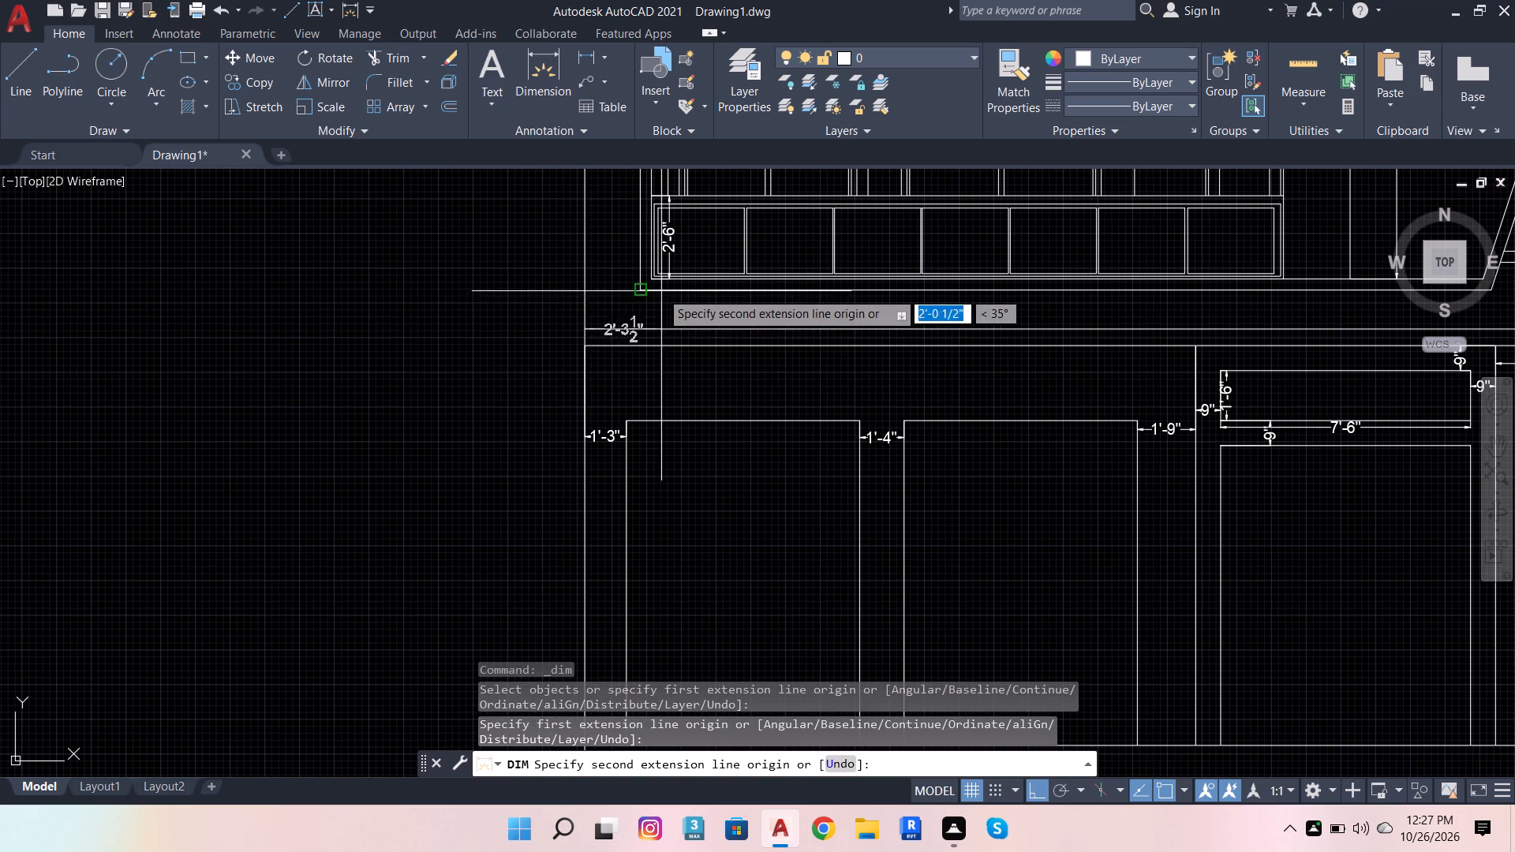
pyautogui.click(638, 286)
pyautogui.scroll(2, 661, 303)
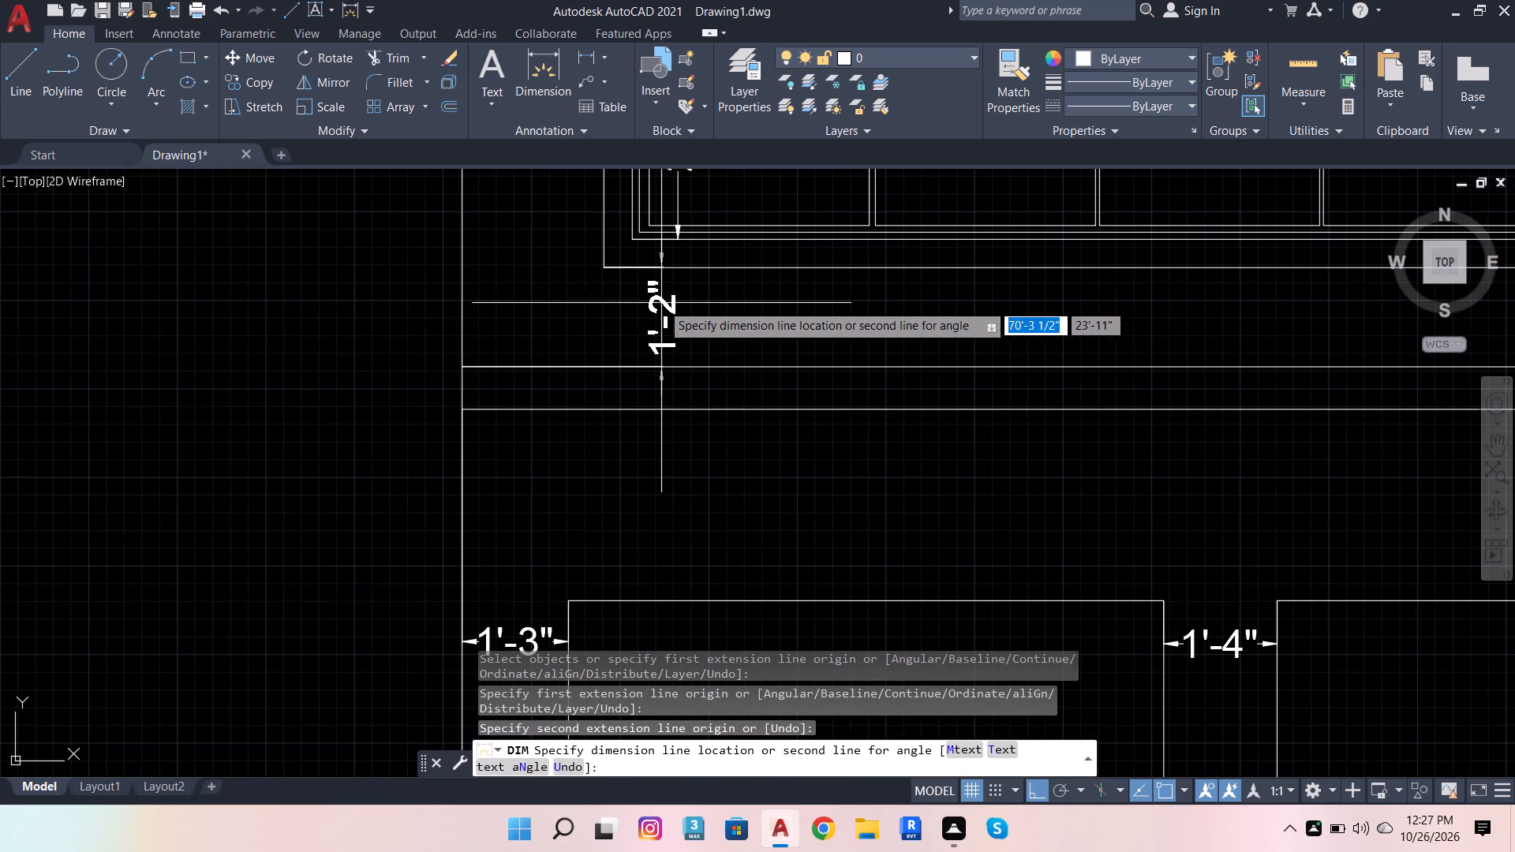
pyautogui.click(659, 301)
# Dimension the vertical distance from the slab's top edge to the inner upper-floor frame's bottom edge, beside the 1'-2" dimension.
pyautogui.click(457, 371)
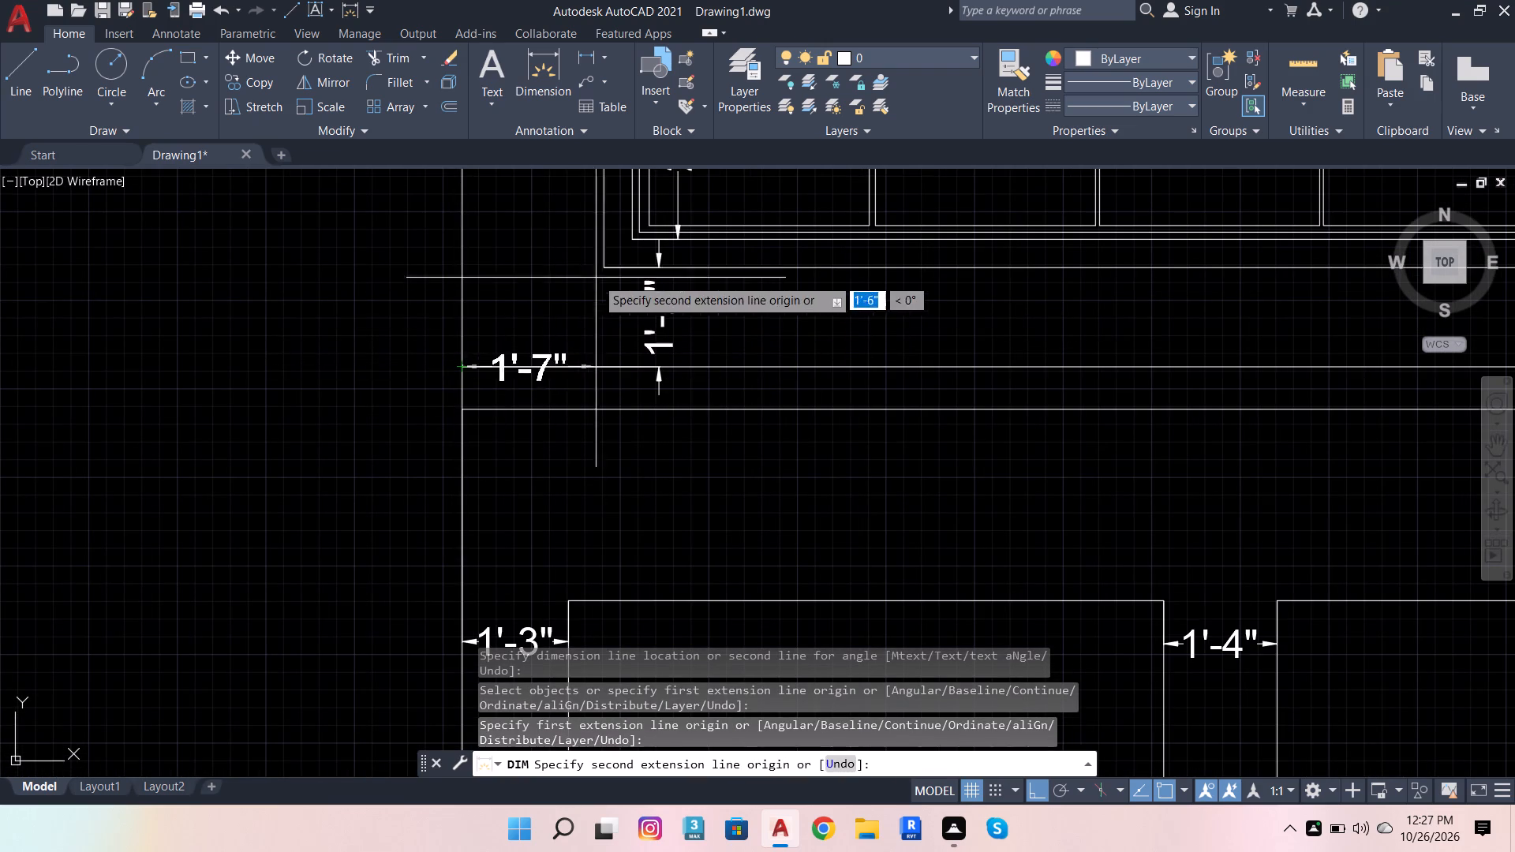
pyautogui.click(630, 244)
pyautogui.scroll(1, 792, 308)
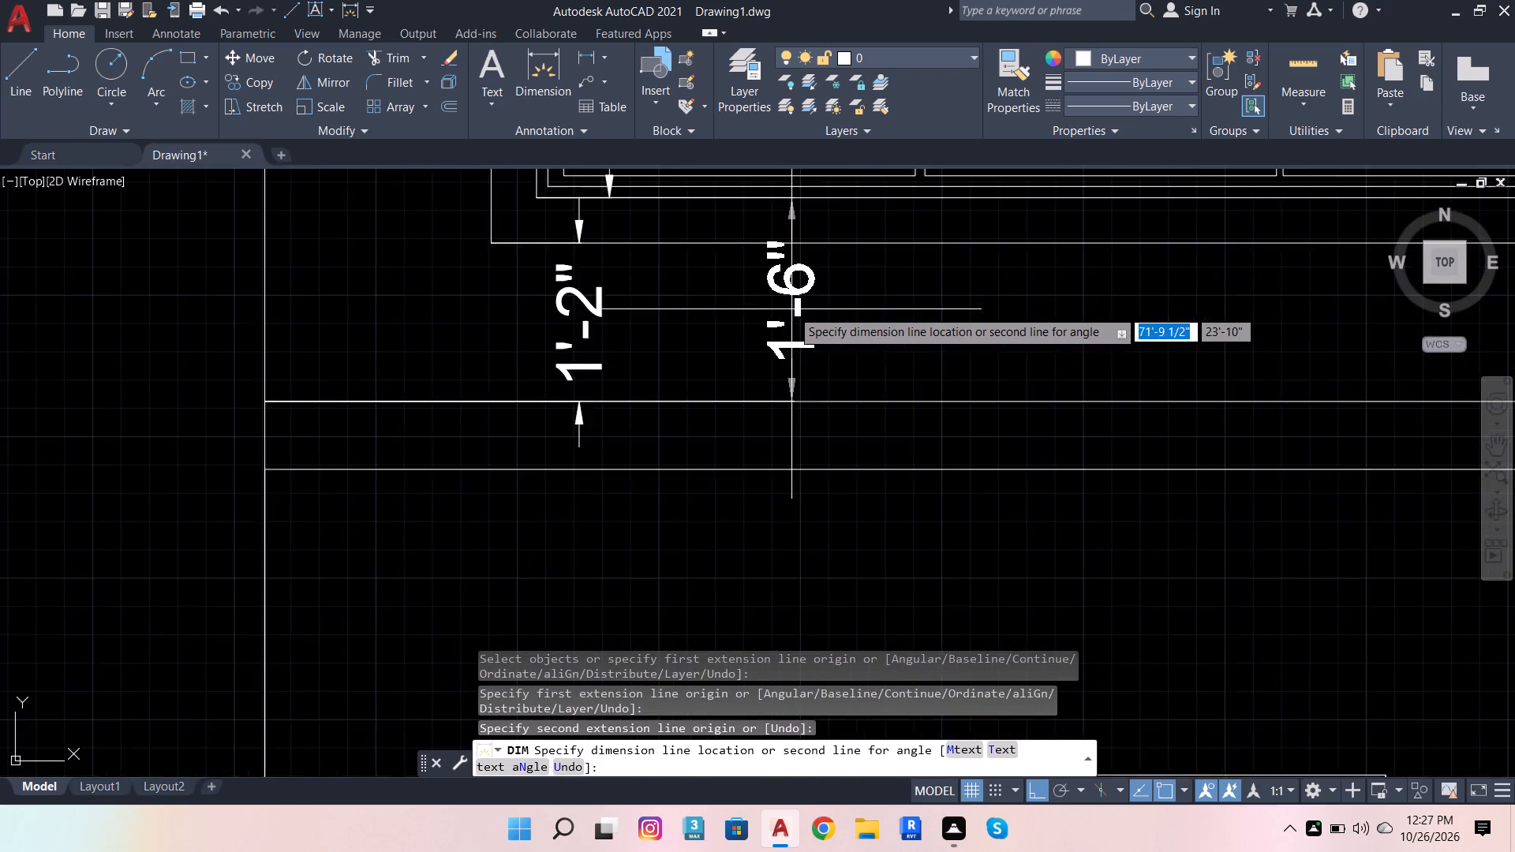
pyautogui.scroll(1, 791, 309)
pyautogui.click(768, 312)
pyautogui.scroll(-4, 780, 357)
pyautogui.press('Escape')
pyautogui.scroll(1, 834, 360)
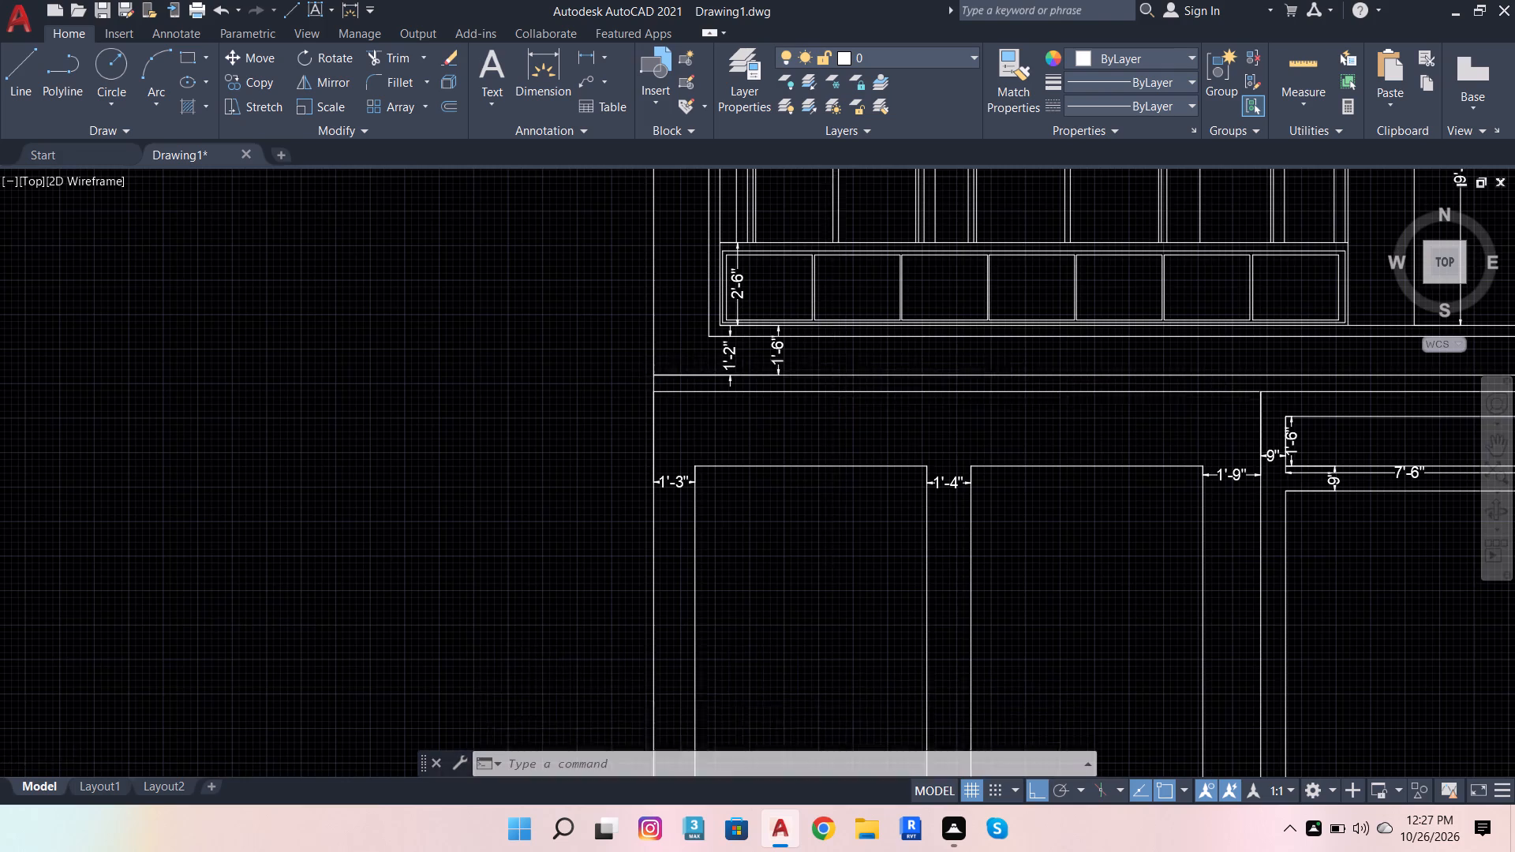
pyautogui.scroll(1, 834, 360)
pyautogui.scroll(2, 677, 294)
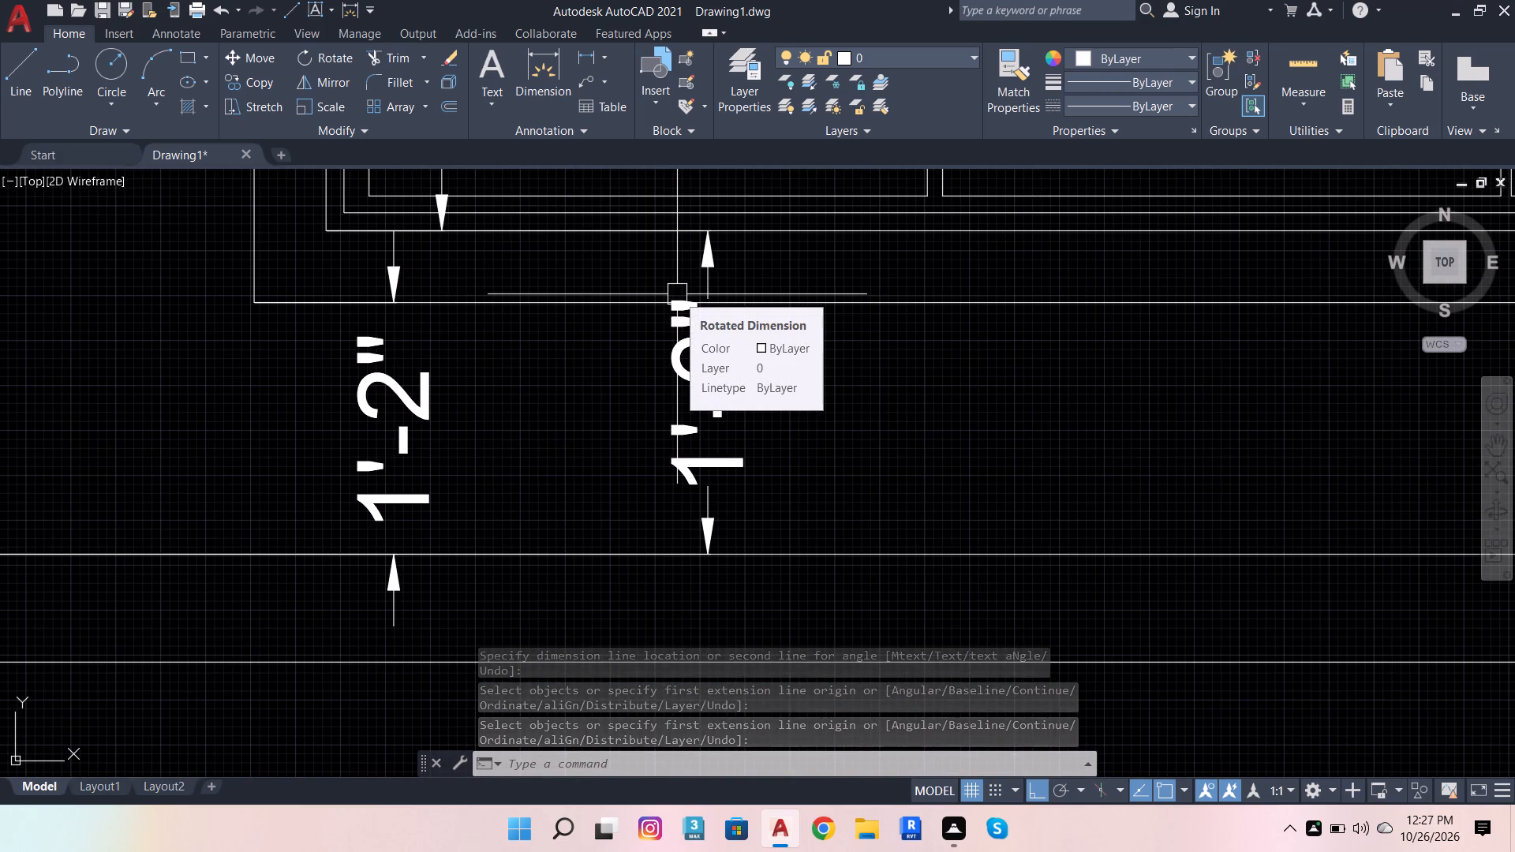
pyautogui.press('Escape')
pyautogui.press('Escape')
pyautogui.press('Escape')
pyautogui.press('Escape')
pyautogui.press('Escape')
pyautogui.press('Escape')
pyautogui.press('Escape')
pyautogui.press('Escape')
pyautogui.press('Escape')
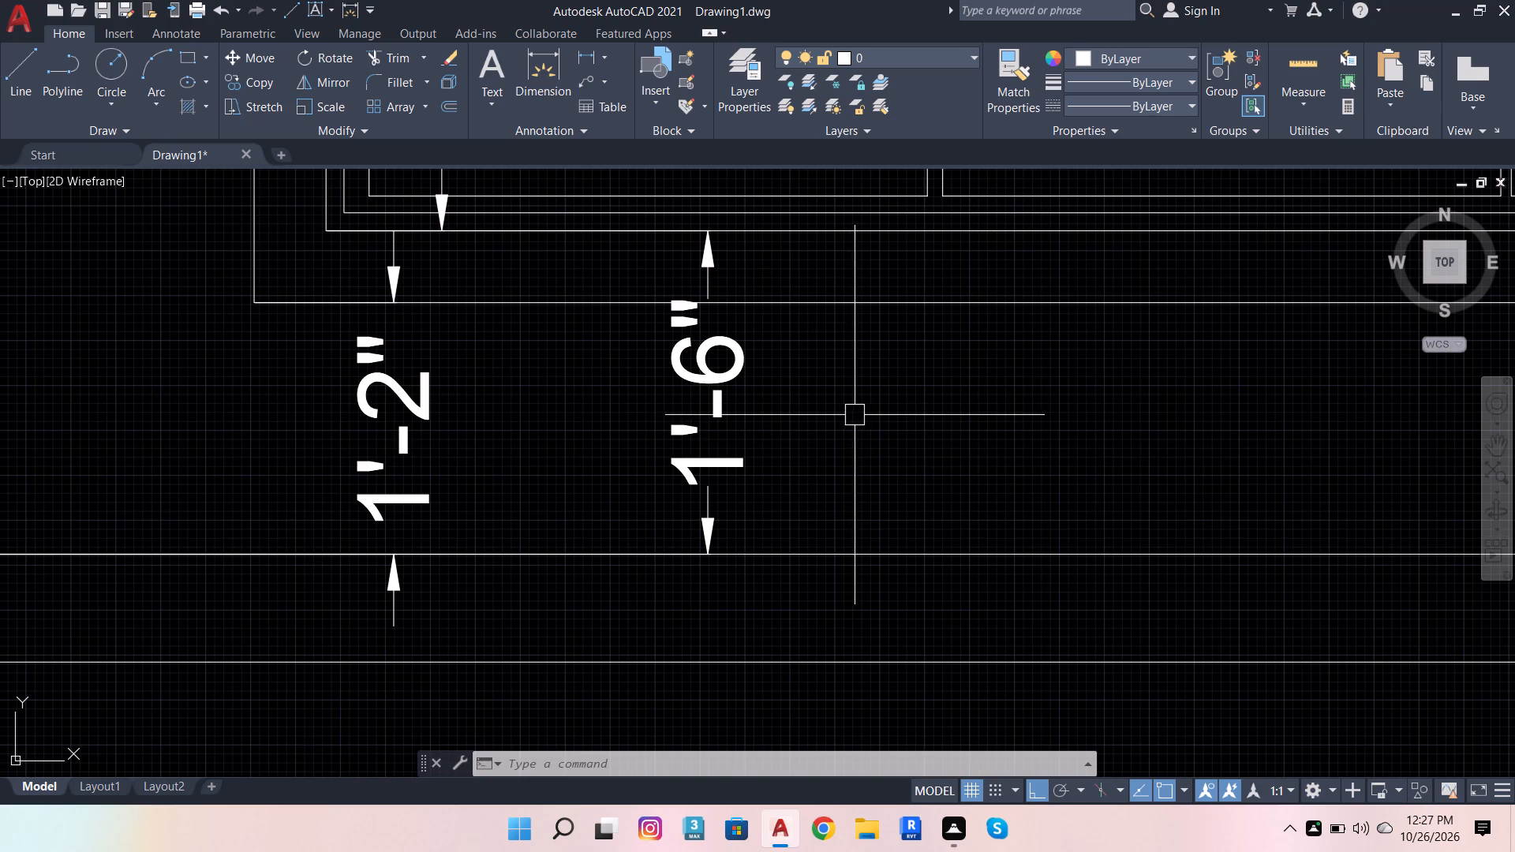
# Offset both vertical side edges of the two leftmost lower-floor openings 2" inward.
pyautogui.scroll(-5, 880, 302)
pyautogui.scroll(2, 1062, 476)
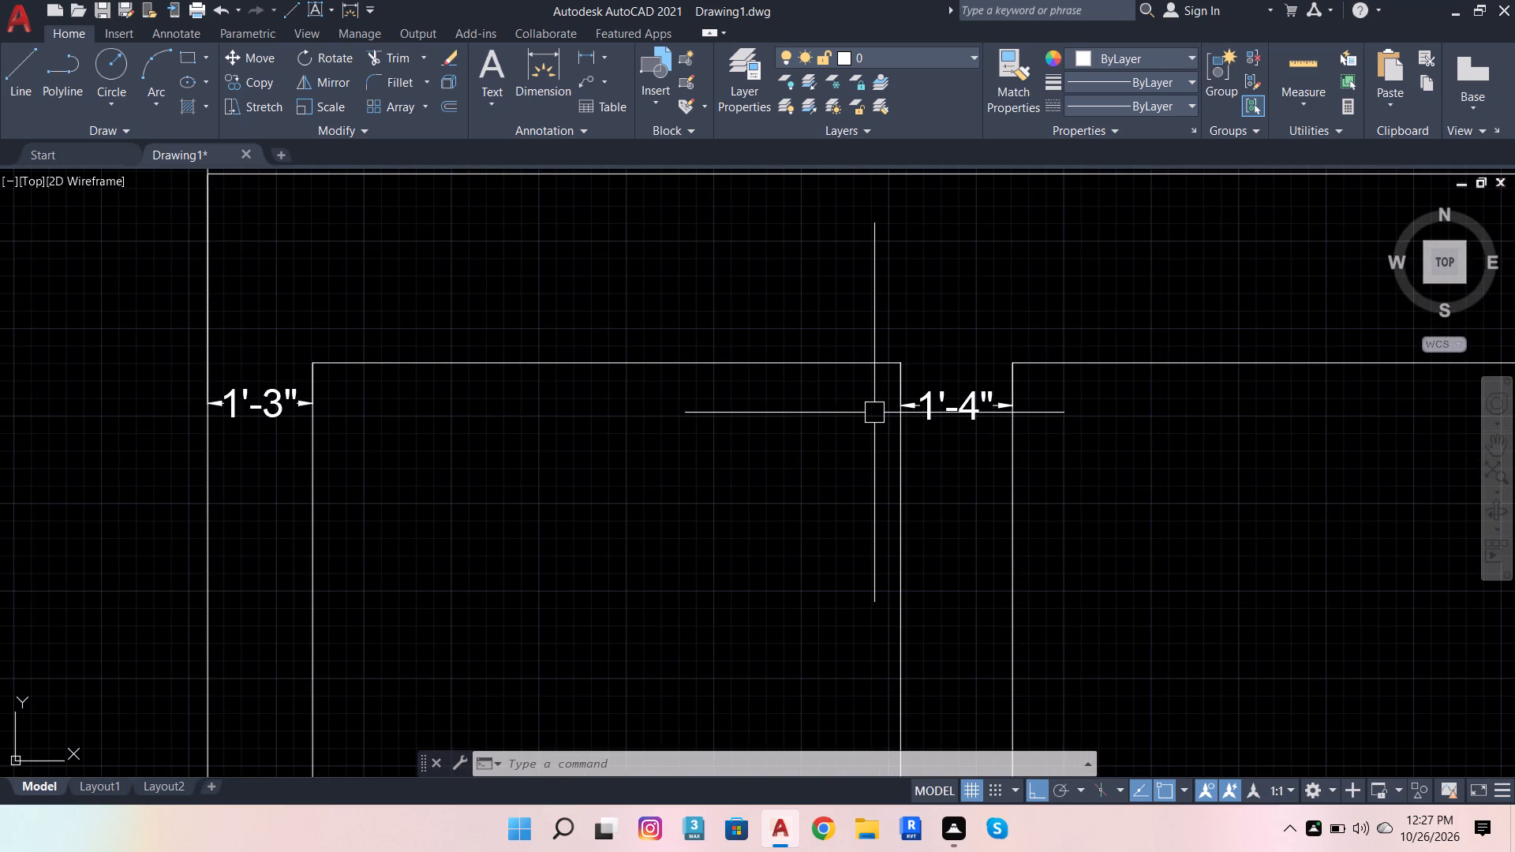
pyautogui.click(308, 497)
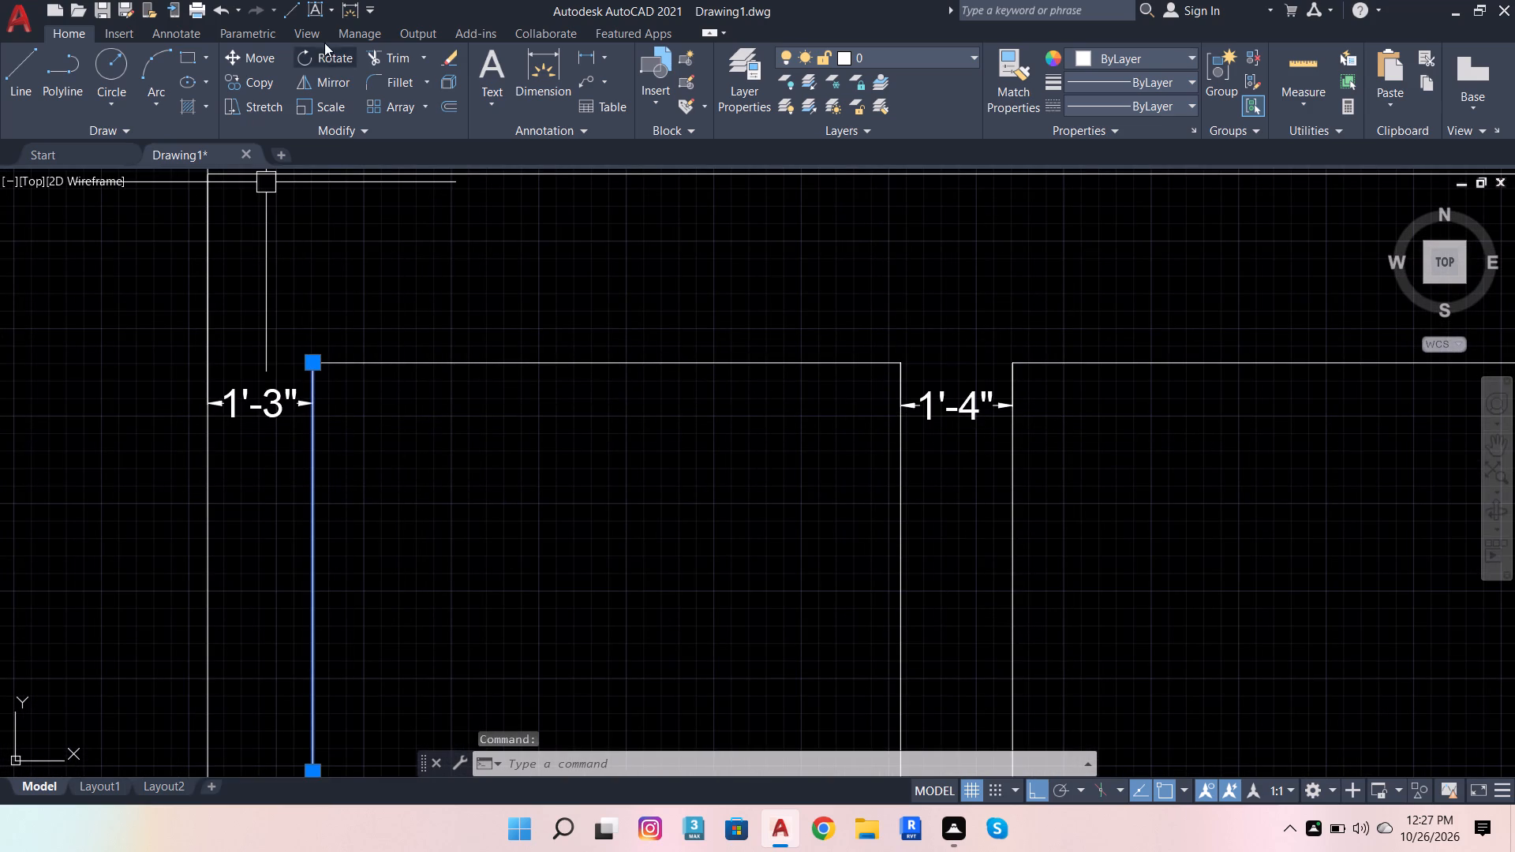
pyautogui.click(451, 100)
pyautogui.click(307, 369)
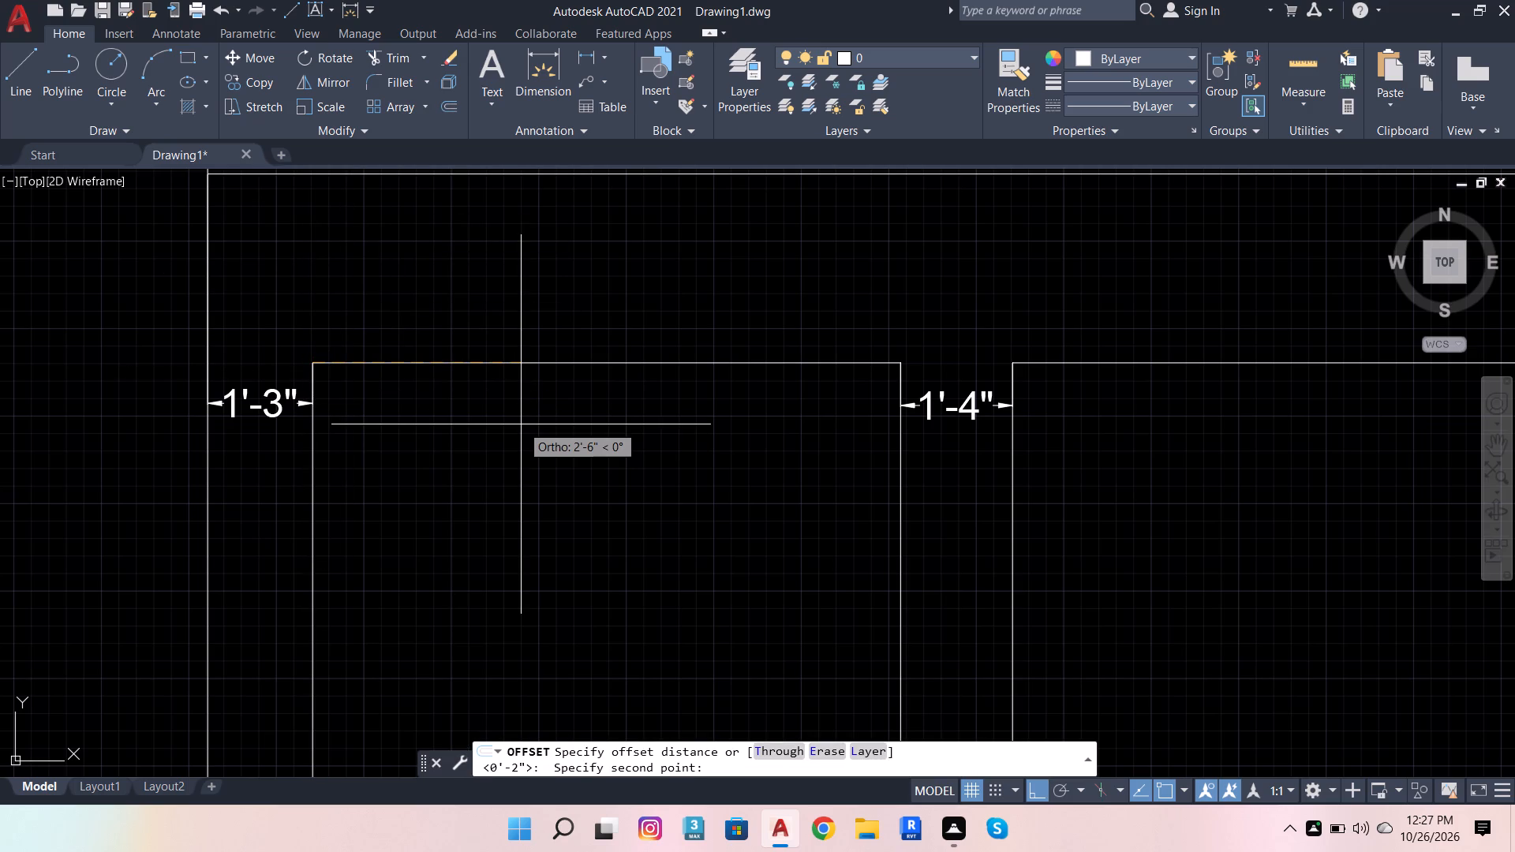
pyautogui.press('2')
pyautogui.press('Return')
pyautogui.click(499, 319)
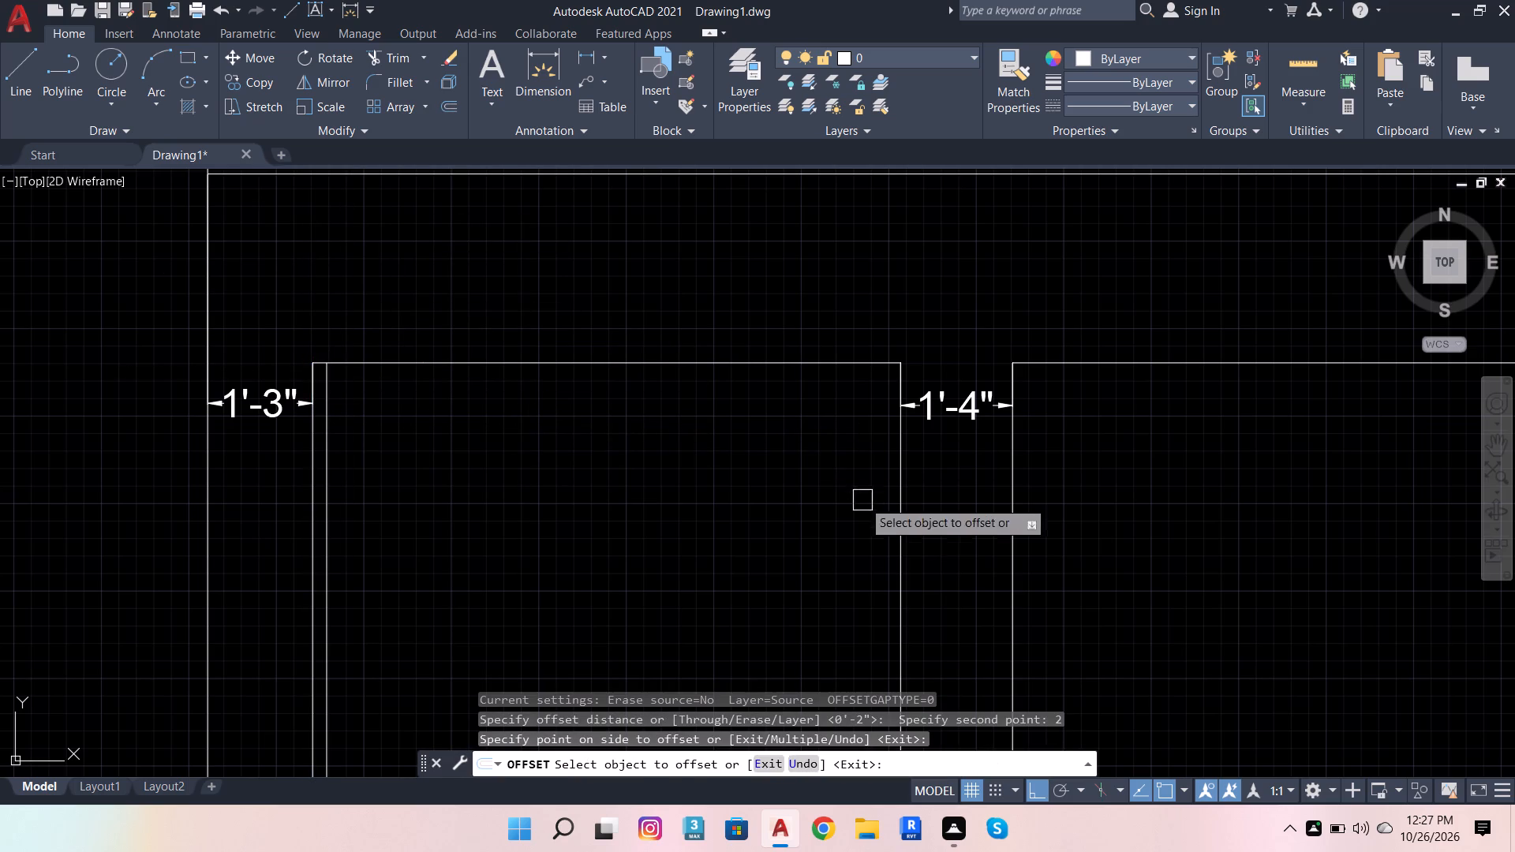
pyautogui.click(902, 506)
pyautogui.click(761, 512)
pyautogui.click(1012, 521)
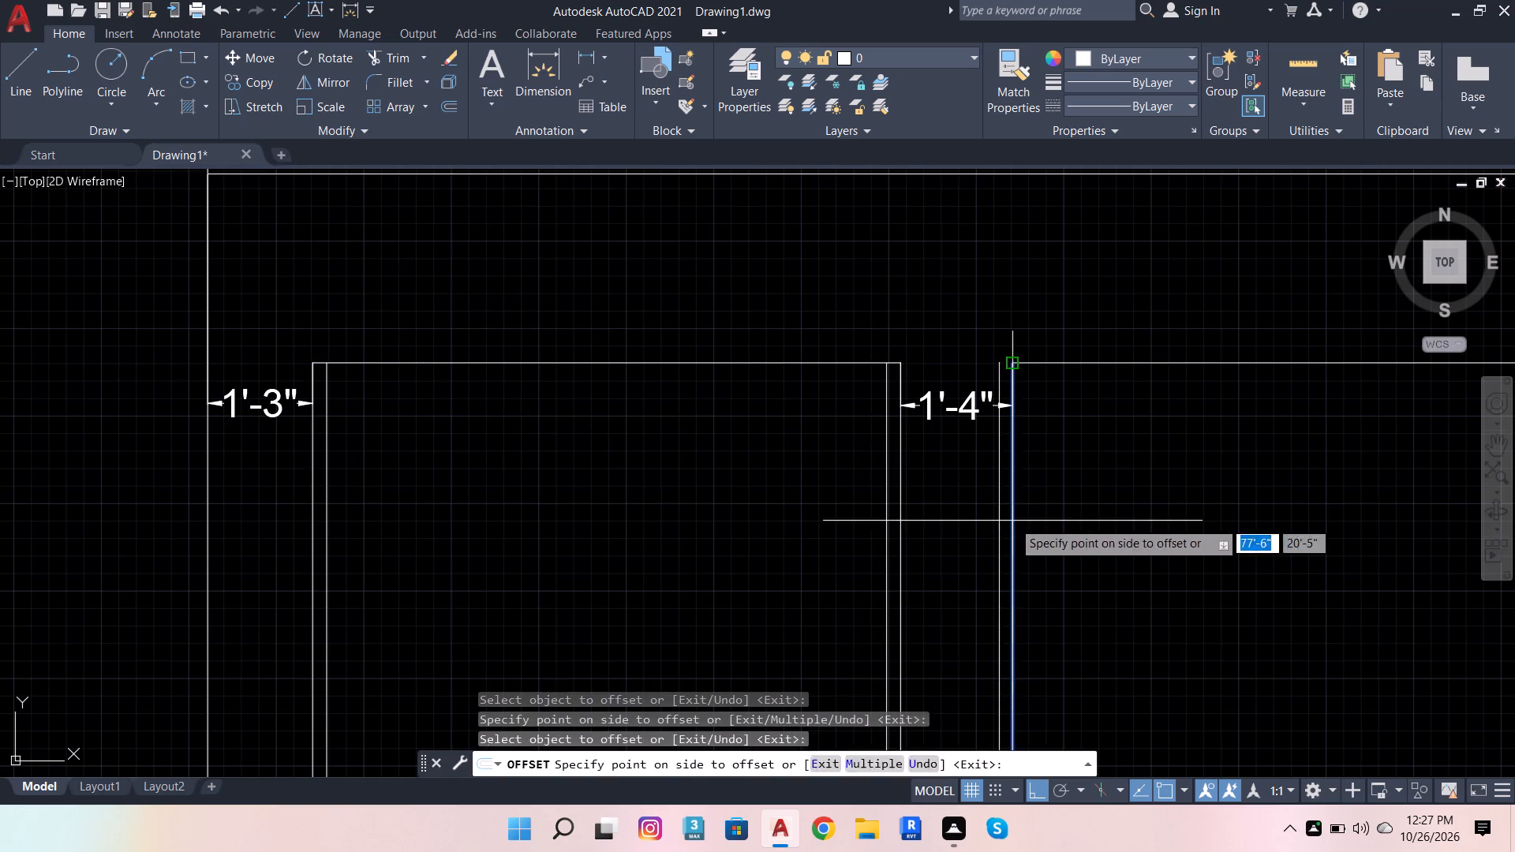
pyautogui.click(1076, 522)
pyautogui.scroll(-4, 433, 437)
pyautogui.scroll(2, 628, 479)
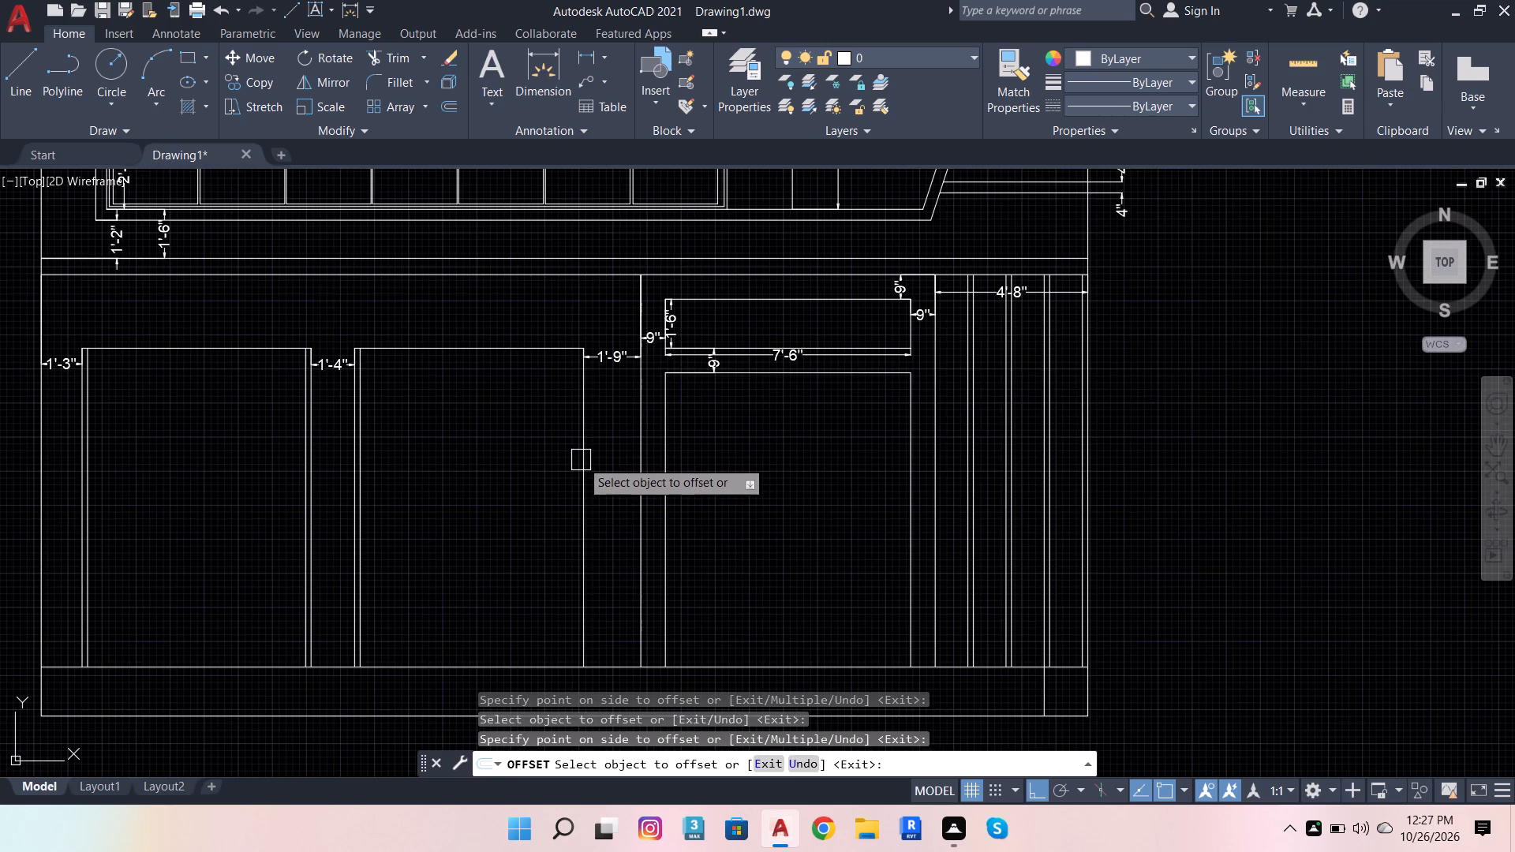
pyautogui.click(581, 460)
pyautogui.click(461, 457)
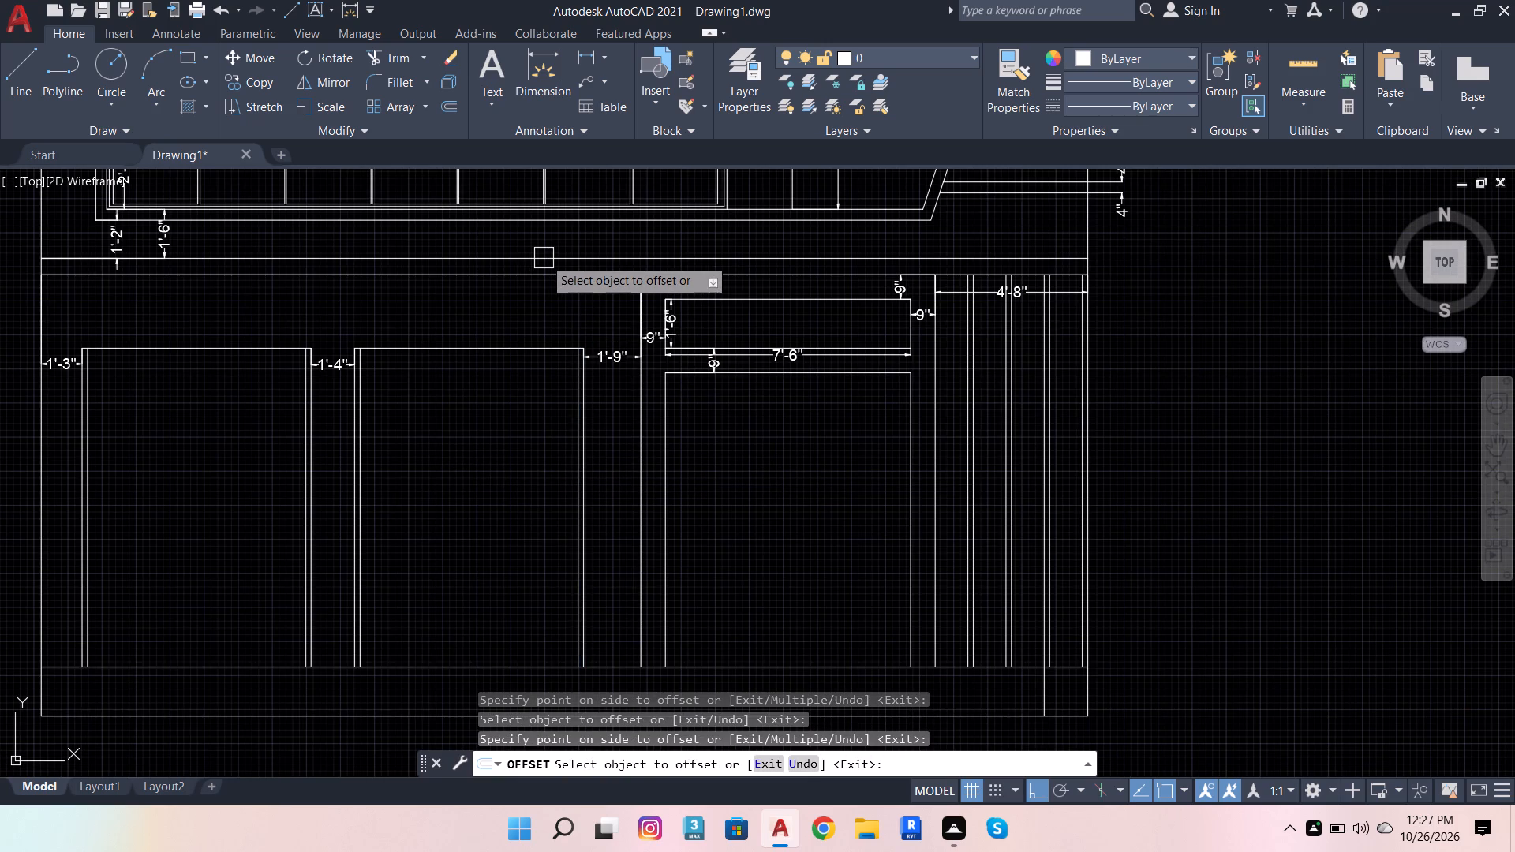
# Offset the leftmost lower-floor opening's top edge downward repeatedly at the 2" spacing to make four horizontal lines.
pyautogui.scroll(-1, 682, 298)
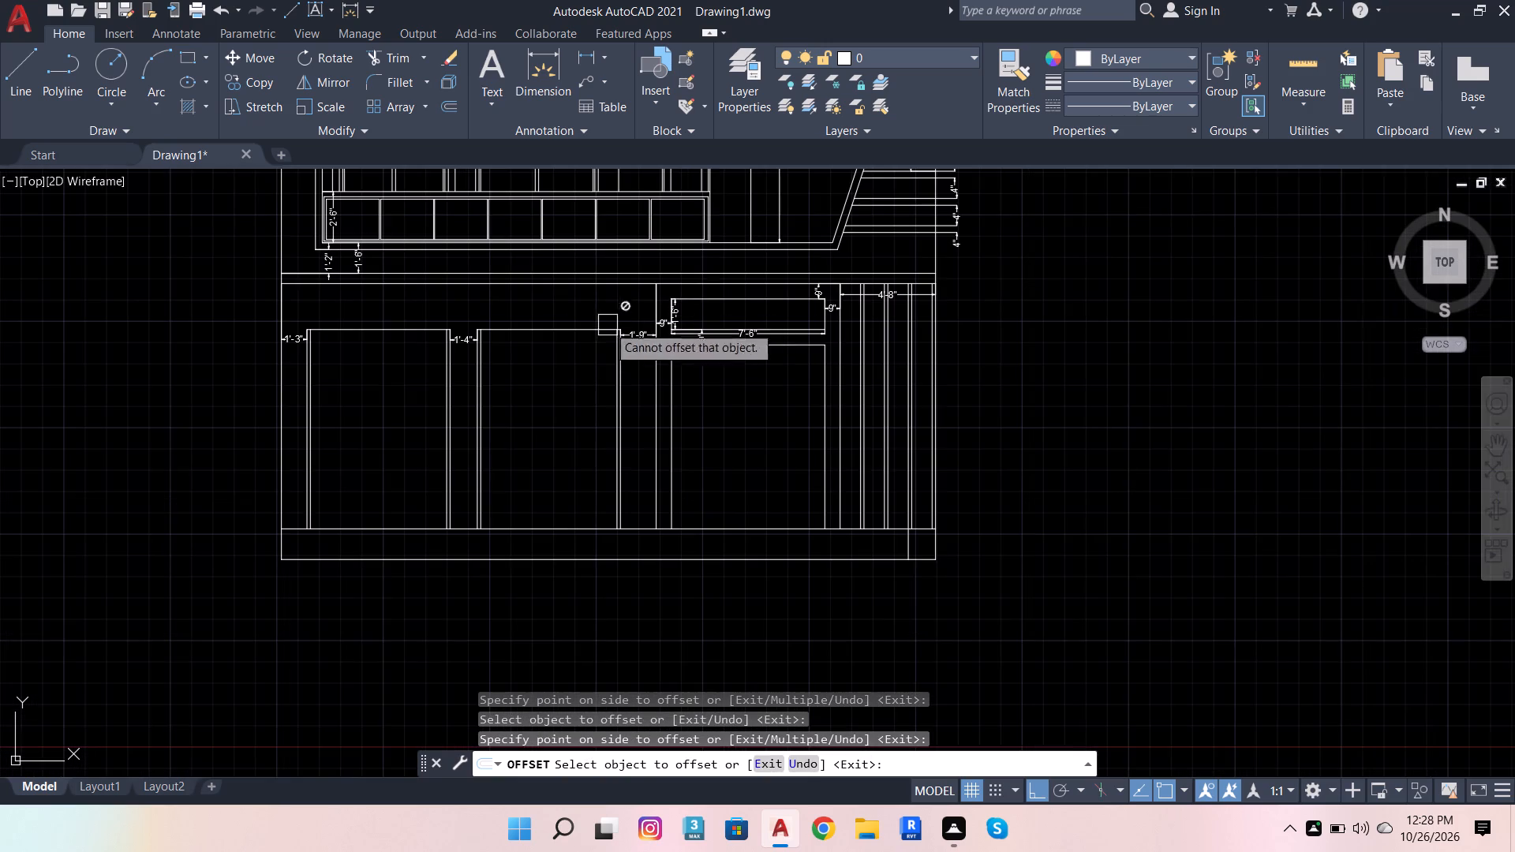
pyautogui.scroll(2, 338, 316)
pyautogui.click(428, 353)
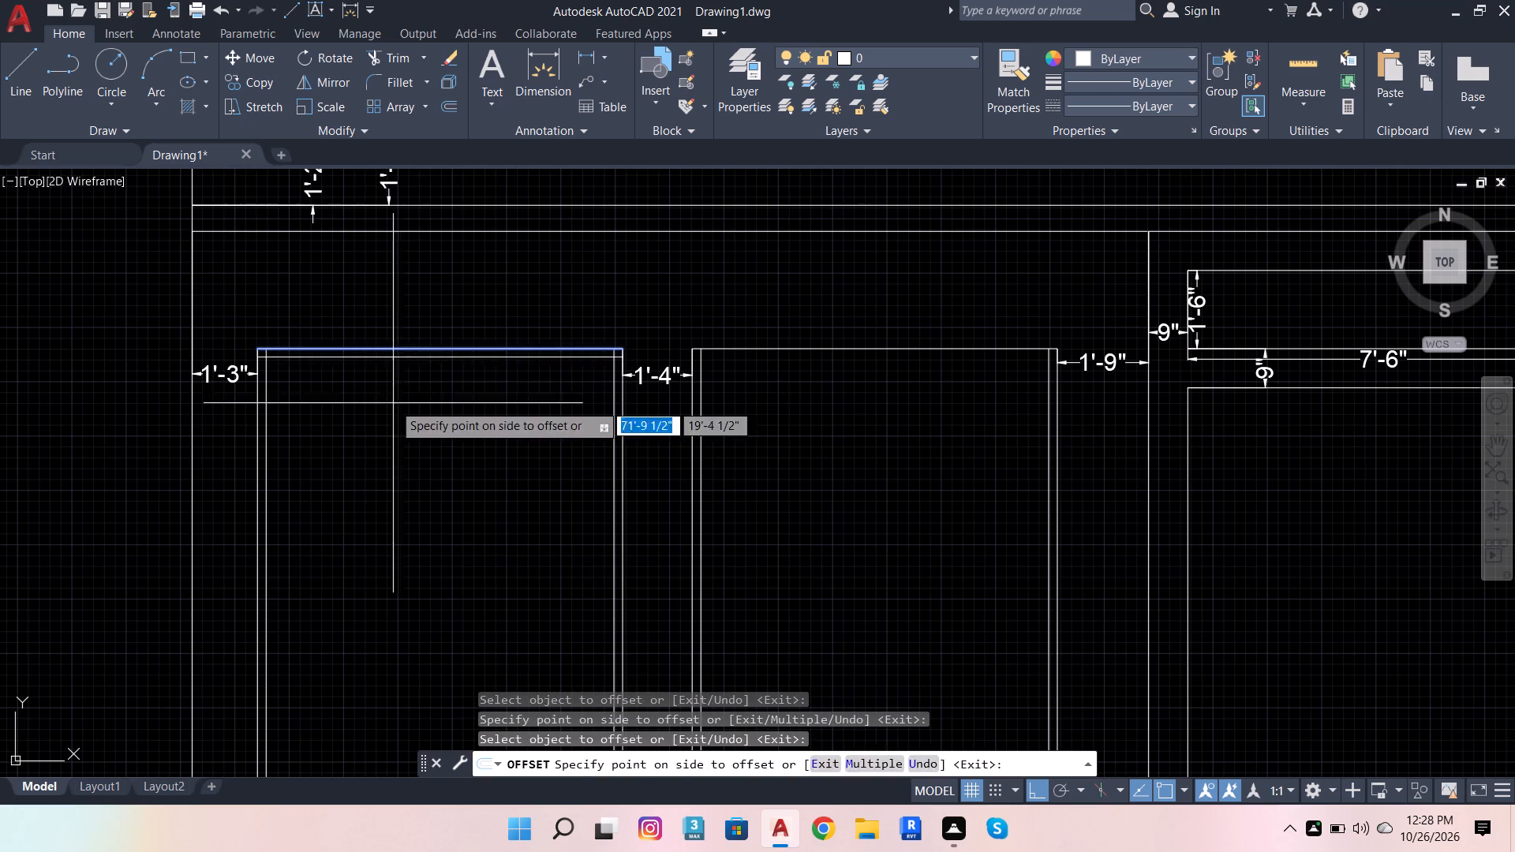
pyautogui.click(393, 403)
pyautogui.click(381, 365)
pyautogui.click(387, 403)
pyautogui.scroll(2, 395, 379)
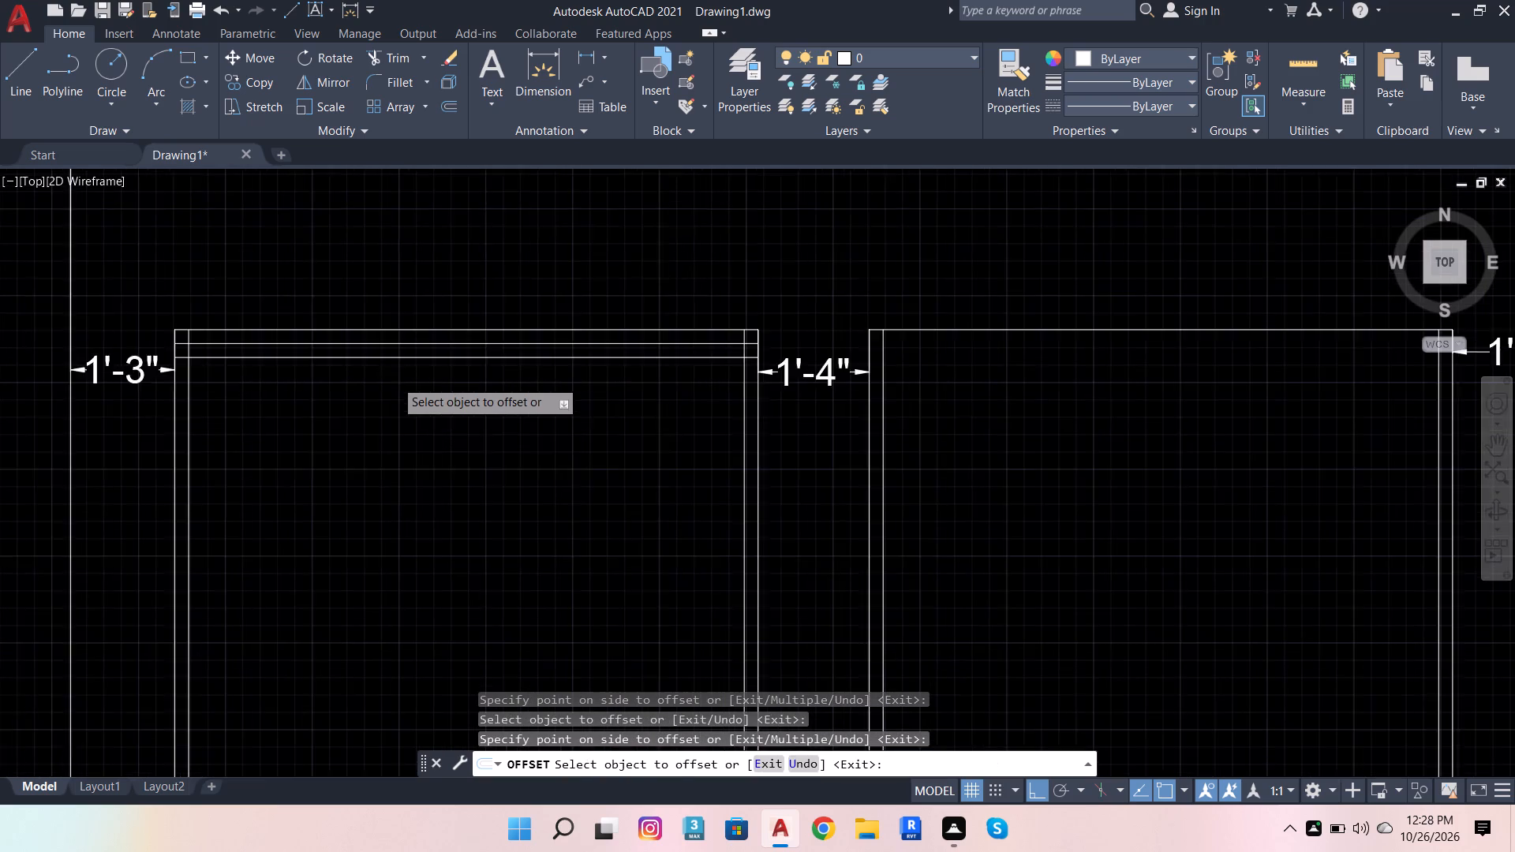
pyautogui.moveTo(402, 346); pyautogui.dragTo(403, 357)
pyautogui.click(390, 393)
pyautogui.moveTo(393, 368); pyautogui.dragTo(395, 381)
pyautogui.click(387, 409)
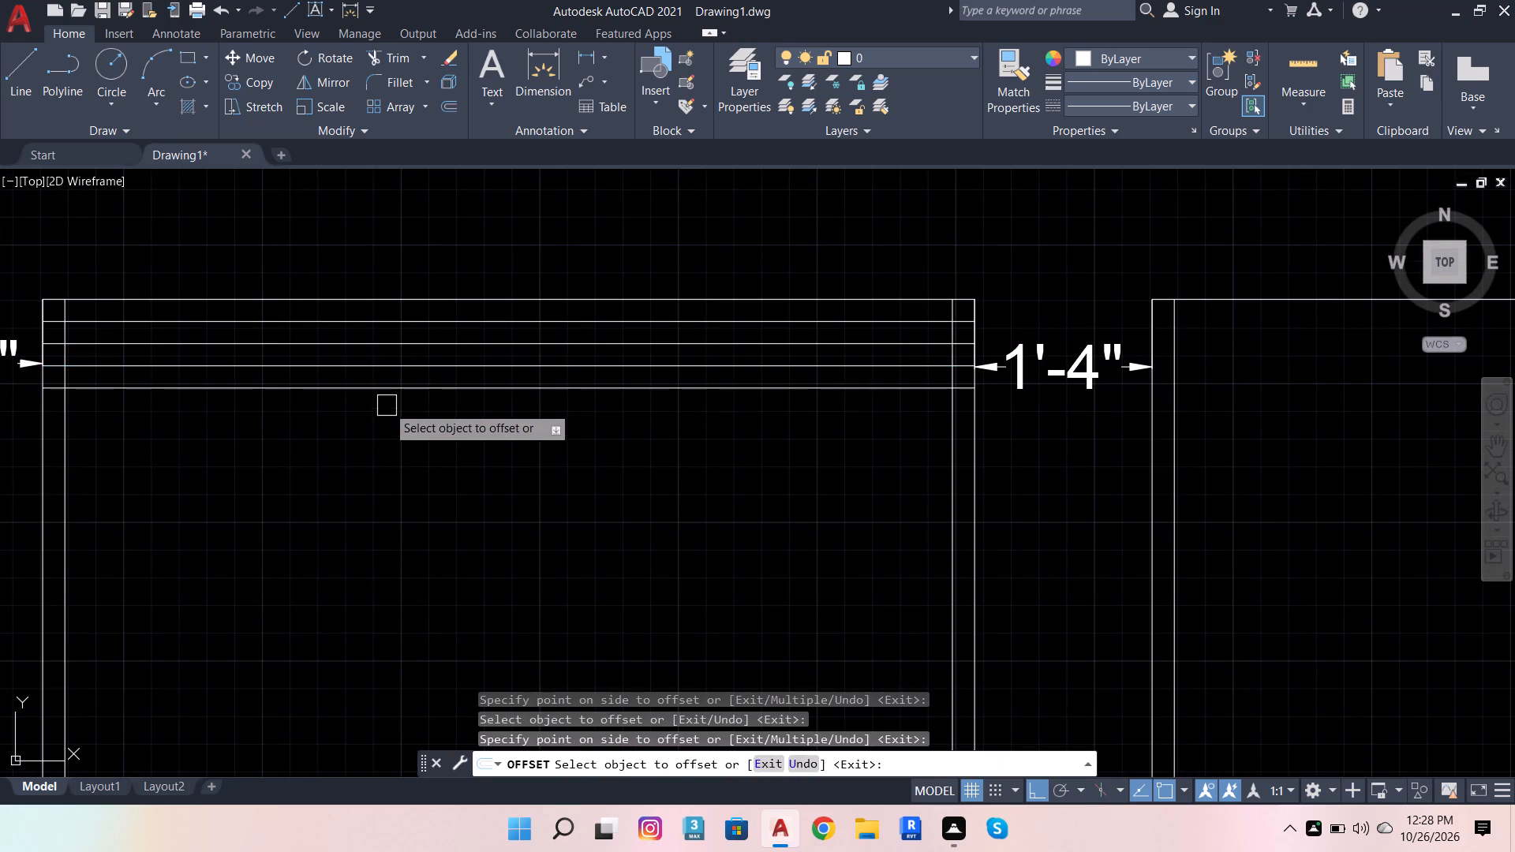
# Add seven more horizontal lines at 2" spacing in the leftmost opening by offsetting each lowest line downward.
pyautogui.moveTo(384, 394); pyautogui.dragTo(387, 406)
pyautogui.click(386, 430)
pyautogui.moveTo(387, 417); pyautogui.dragTo(387, 434)
pyautogui.click(383, 449)
pyautogui.moveTo(383, 442); pyautogui.dragTo(380, 457)
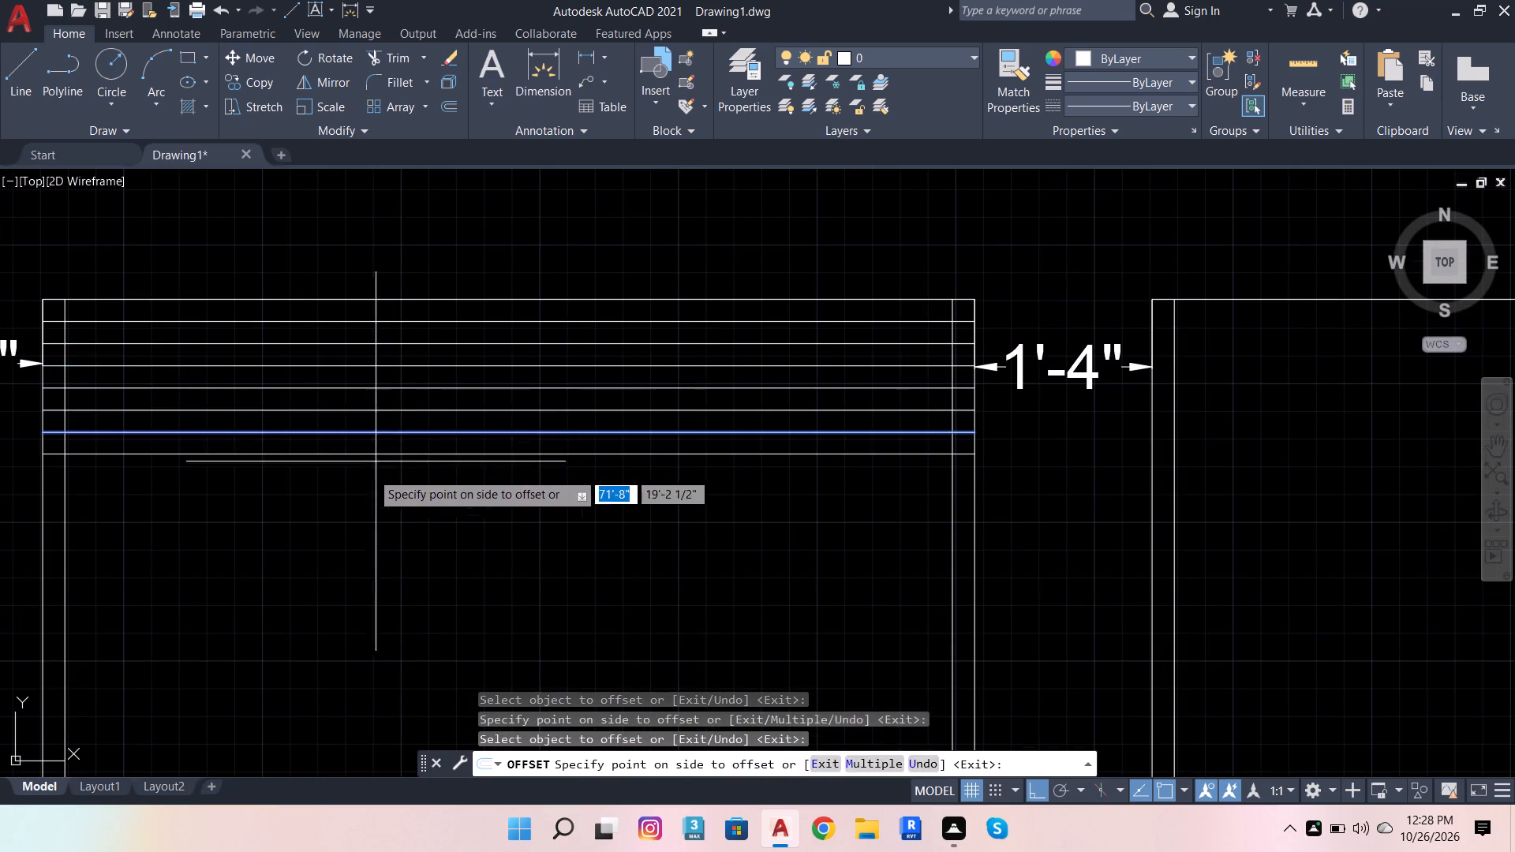
pyautogui.click(368, 479)
pyautogui.moveTo(372, 460); pyautogui.dragTo(365, 482)
pyautogui.click(354, 502)
pyautogui.moveTo(357, 484); pyautogui.dragTo(348, 500)
pyautogui.click(346, 521)
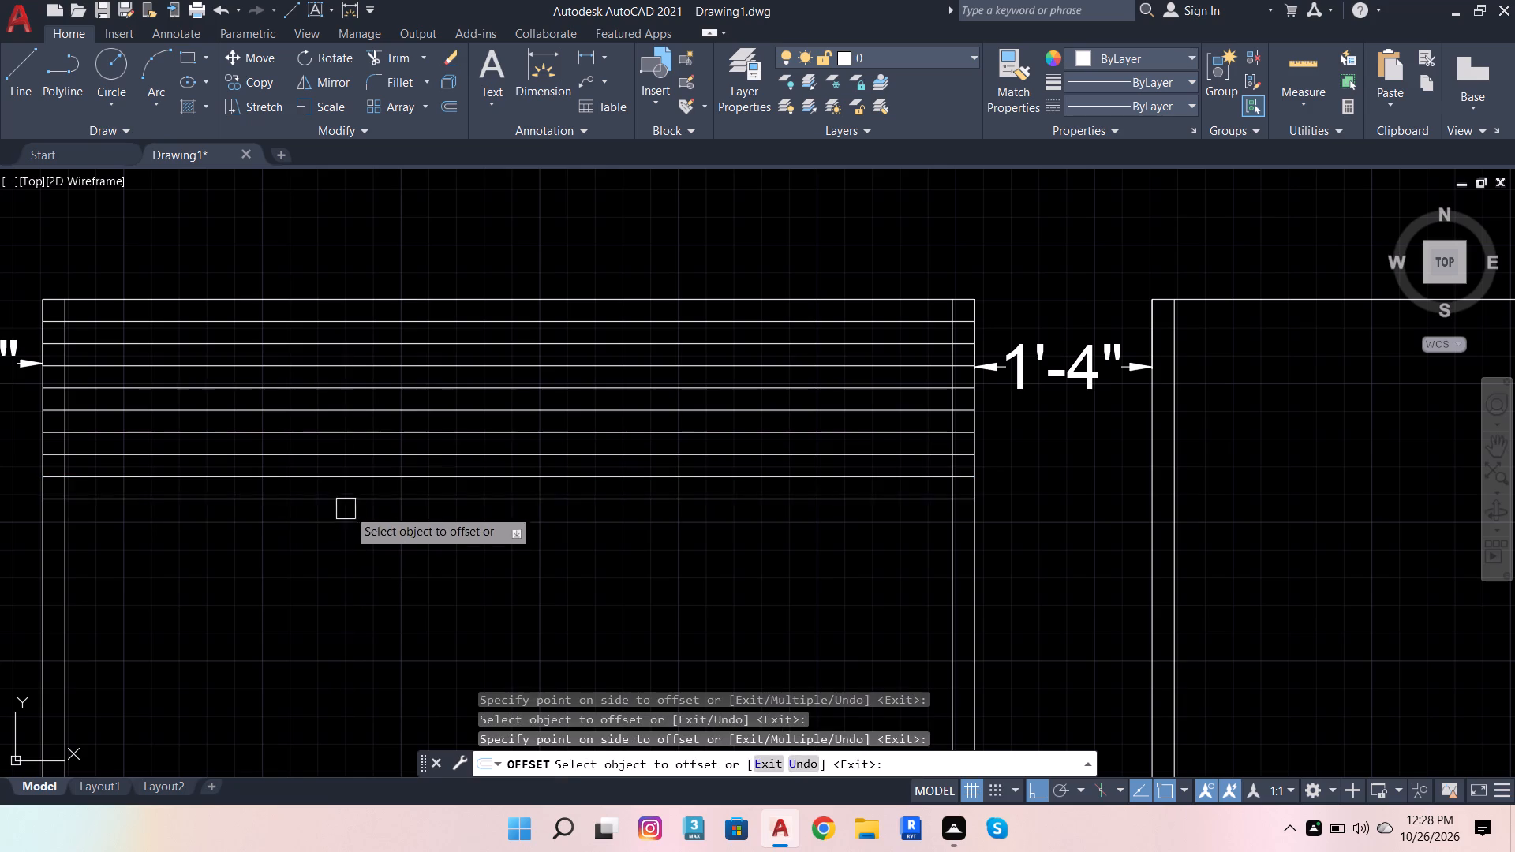
pyautogui.moveTo(350, 506); pyautogui.dragTo(350, 516)
pyautogui.click(344, 533)
pyautogui.moveTo(348, 528); pyautogui.dragTo(346, 551)
pyautogui.click(342, 570)
# Continue the slat pattern in the leftmost opening with six more horizontal lines, each offset 2" downward.
pyautogui.scroll(-4, 518, 442)
pyautogui.scroll(1, 456, 499)
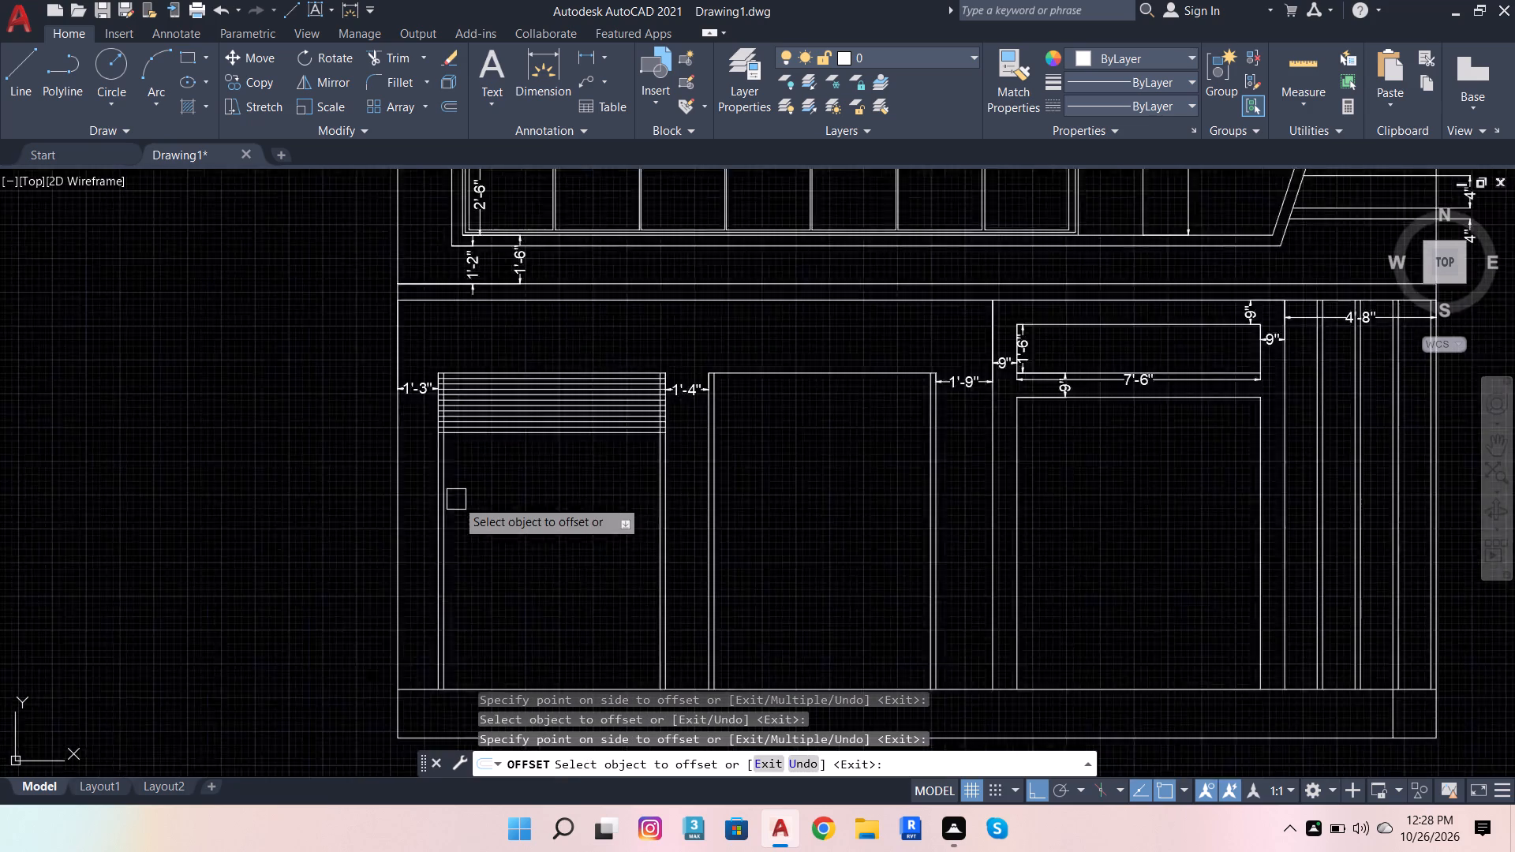
pyautogui.scroll(2, 456, 499)
pyautogui.click(547, 340)
pyautogui.click(534, 385)
pyautogui.moveTo(545, 349); pyautogui.dragTo(543, 384)
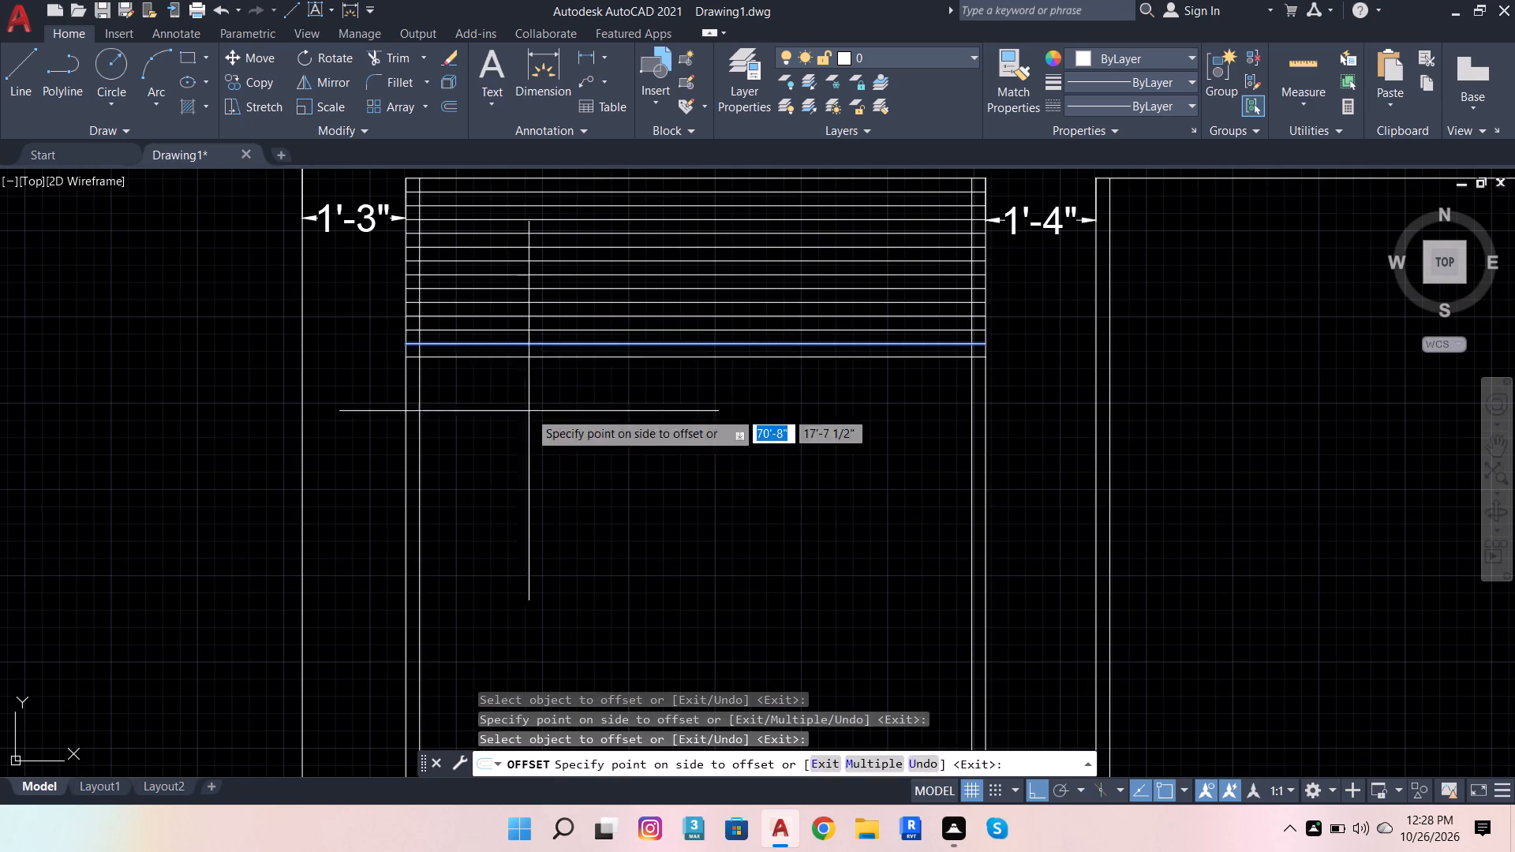
pyautogui.click(529, 411)
pyautogui.moveTo(540, 361); pyautogui.dragTo(536, 373)
pyautogui.click(526, 400)
pyautogui.moveTo(530, 383); pyautogui.dragTo(530, 391)
pyautogui.click(514, 427)
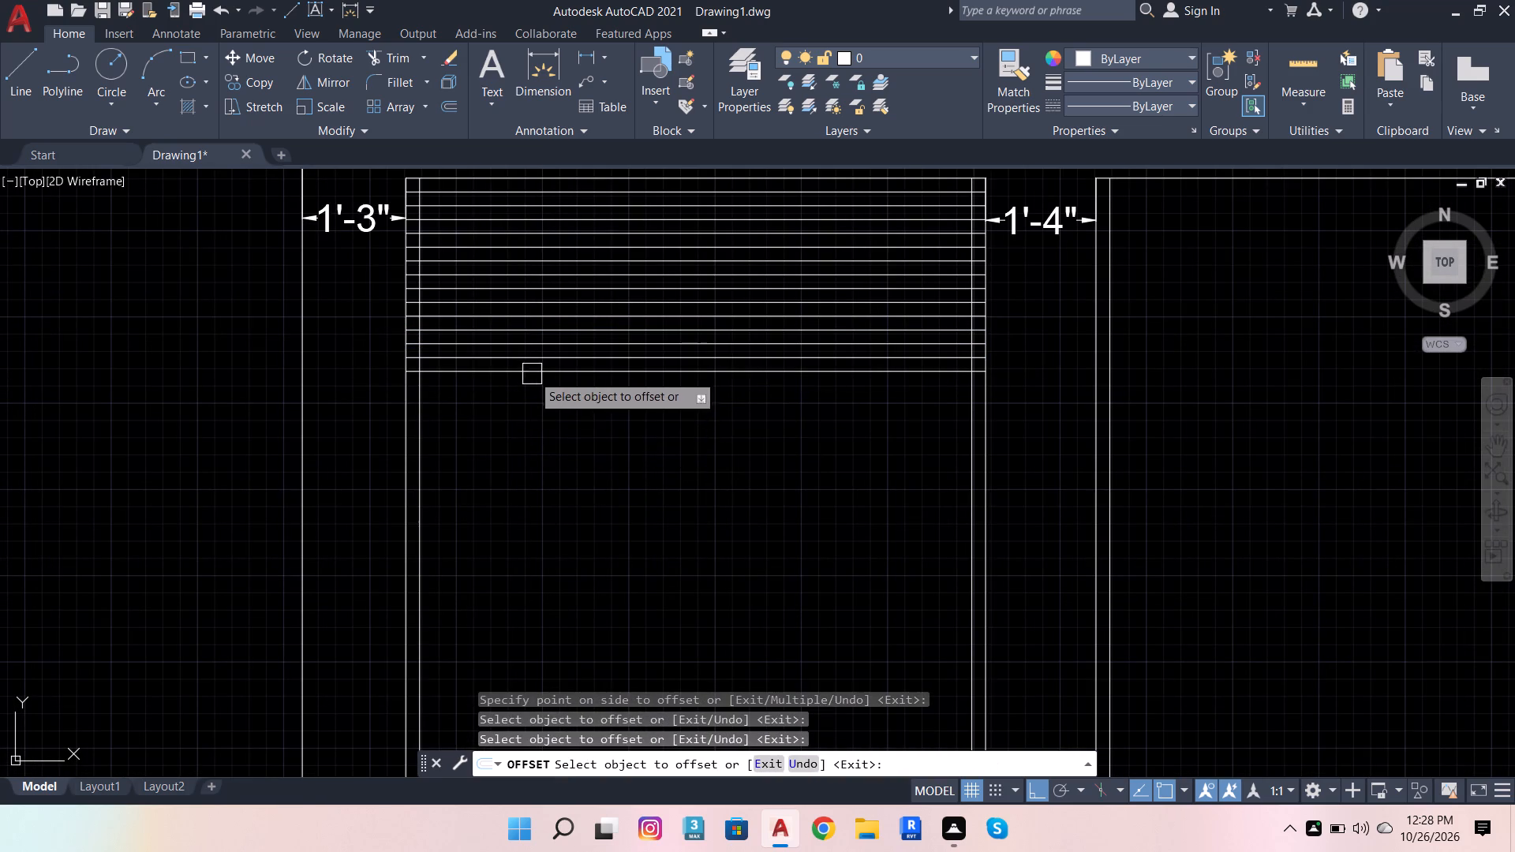
pyautogui.moveTo(533, 376); pyautogui.dragTo(533, 389)
pyautogui.click(538, 401)
pyautogui.moveTo(540, 383); pyautogui.dragTo(536, 412)
pyautogui.click(532, 426)
pyautogui.moveTo(540, 402); pyautogui.dragTo(536, 430)
pyautogui.click(537, 445)
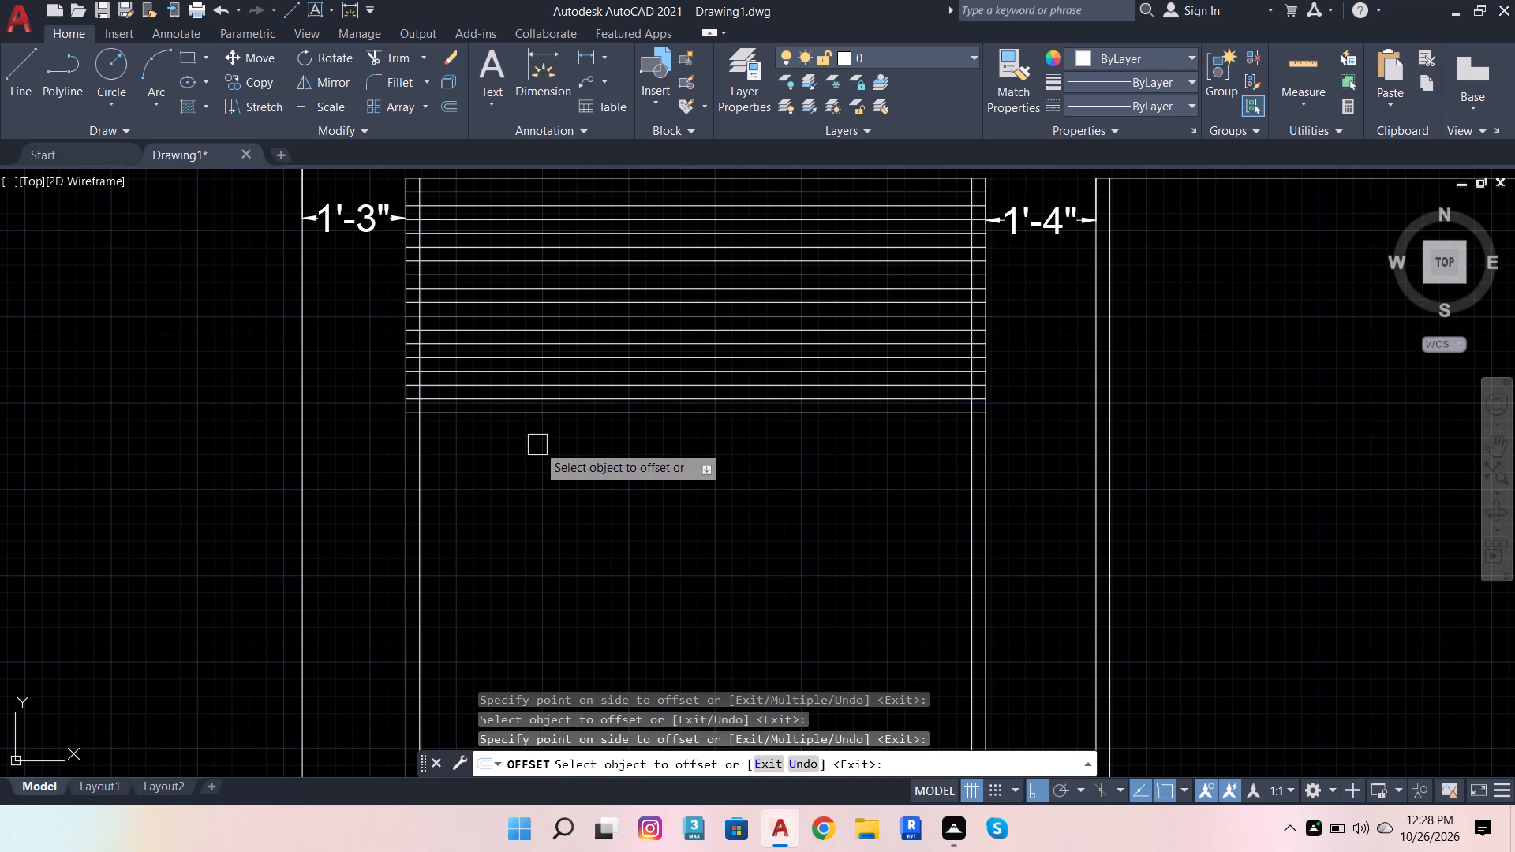
# Offset the lowest slat line of the leftmost opening downward four more times at 2" spacing.
pyautogui.moveTo(536, 424); pyautogui.dragTo(537, 432)
pyautogui.moveTo(536, 420); pyautogui.dragTo(532, 447)
pyautogui.click(533, 458)
pyautogui.moveTo(536, 432); pyautogui.dragTo(537, 435)
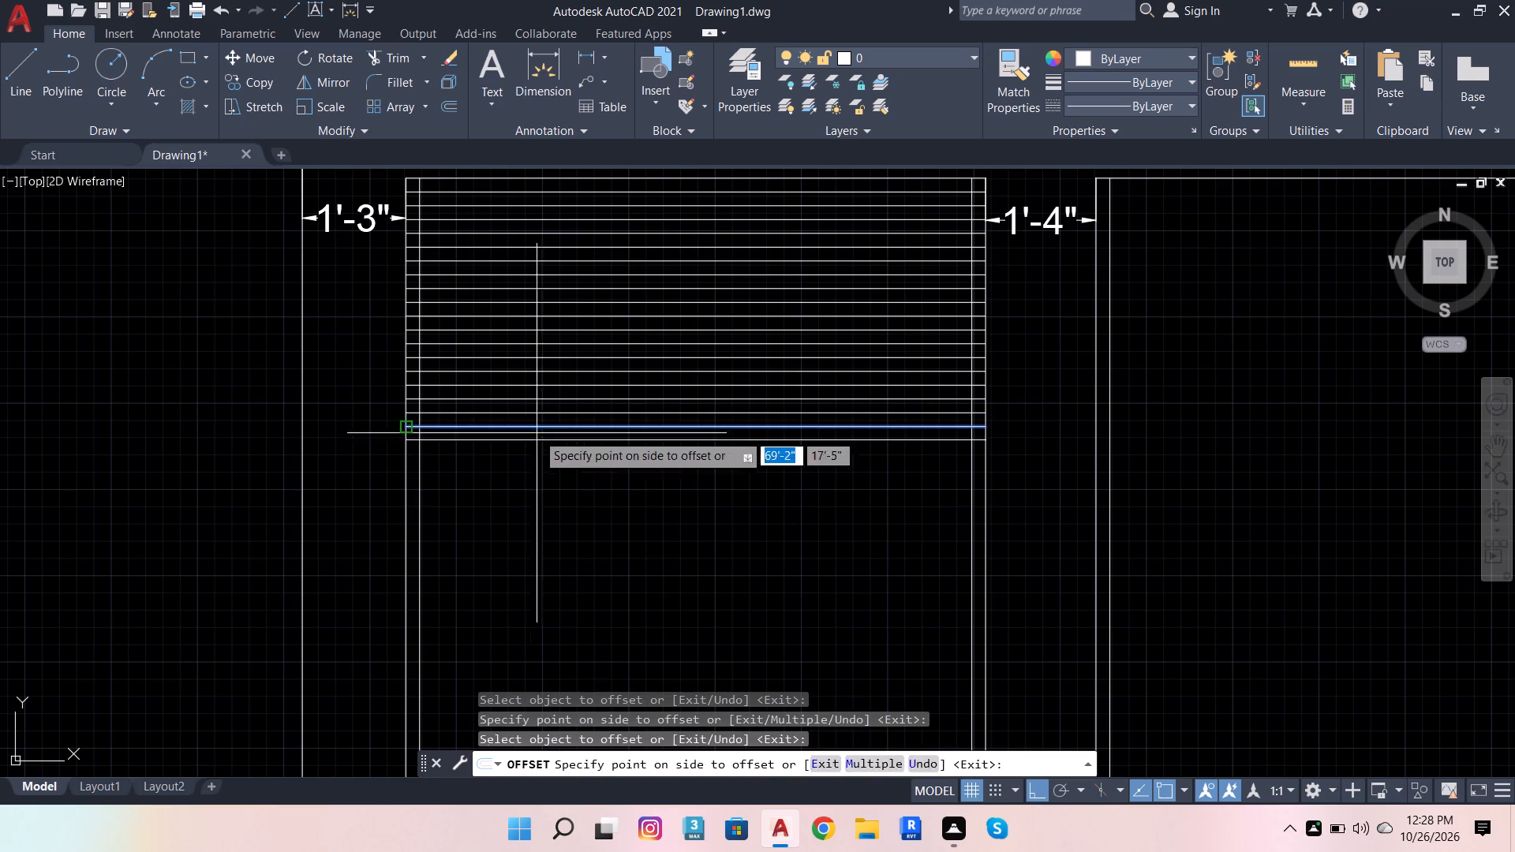
pyautogui.moveTo(537, 435); pyautogui.dragTo(529, 457)
pyautogui.click(529, 473)
pyautogui.moveTo(541, 445); pyautogui.dragTo(540, 461)
pyautogui.click(541, 480)
pyautogui.moveTo(541, 456); pyautogui.dragTo(541, 472)
pyautogui.click(550, 513)
# Extend the leftmost opening's slat pattern downward with four further horizontal lines offset 2" apart.
pyautogui.scroll(-4, 563, 441)
pyautogui.scroll(2, 582, 485)
pyautogui.scroll(3, 630, 417)
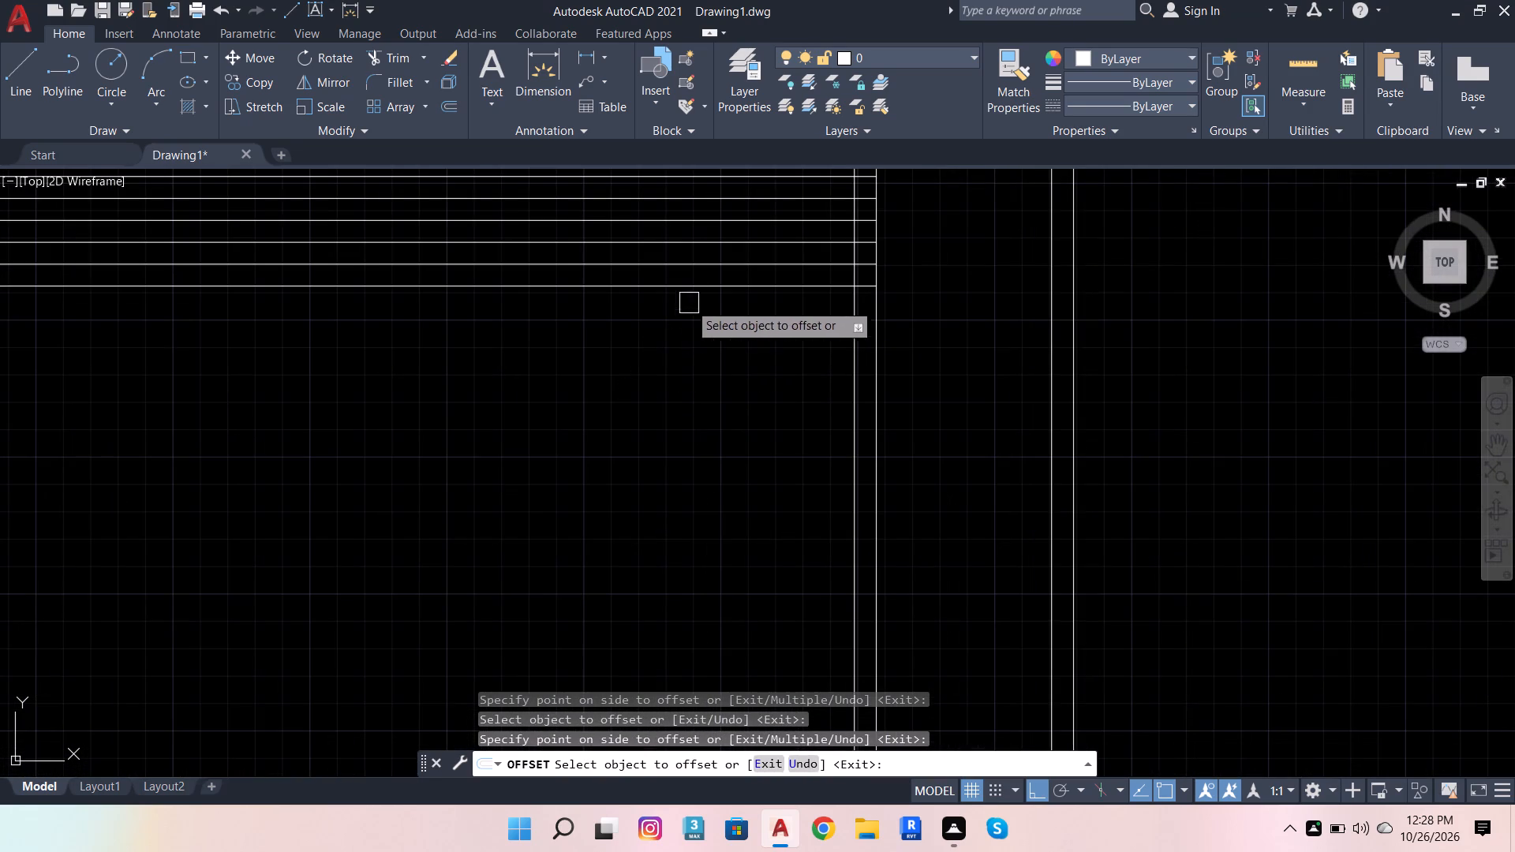
pyautogui.click(701, 294)
pyautogui.click(694, 350)
pyautogui.click(717, 319)
pyautogui.moveTo(738, 308); pyautogui.dragTo(738, 316)
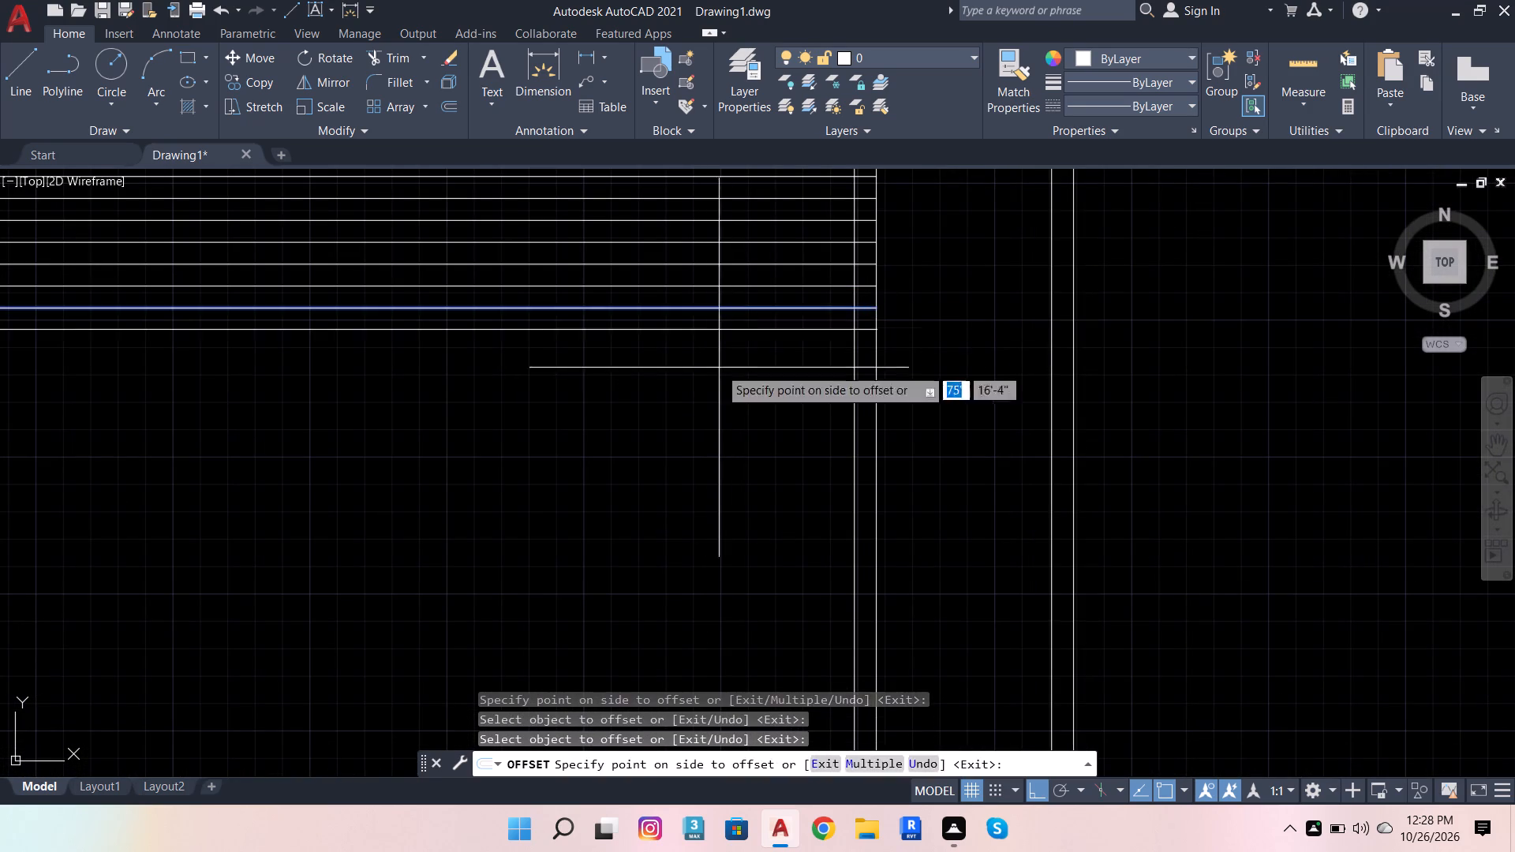
pyautogui.click(721, 368)
pyautogui.moveTo(748, 331); pyautogui.dragTo(744, 349)
pyautogui.click(726, 395)
pyautogui.moveTo(742, 356); pyautogui.dragTo(743, 371)
pyautogui.click(735, 415)
# Add another four horizontal slat lines below the existing ones in the leftmost opening, each offset 2".
pyautogui.moveTo(738, 374); pyautogui.dragTo(740, 378)
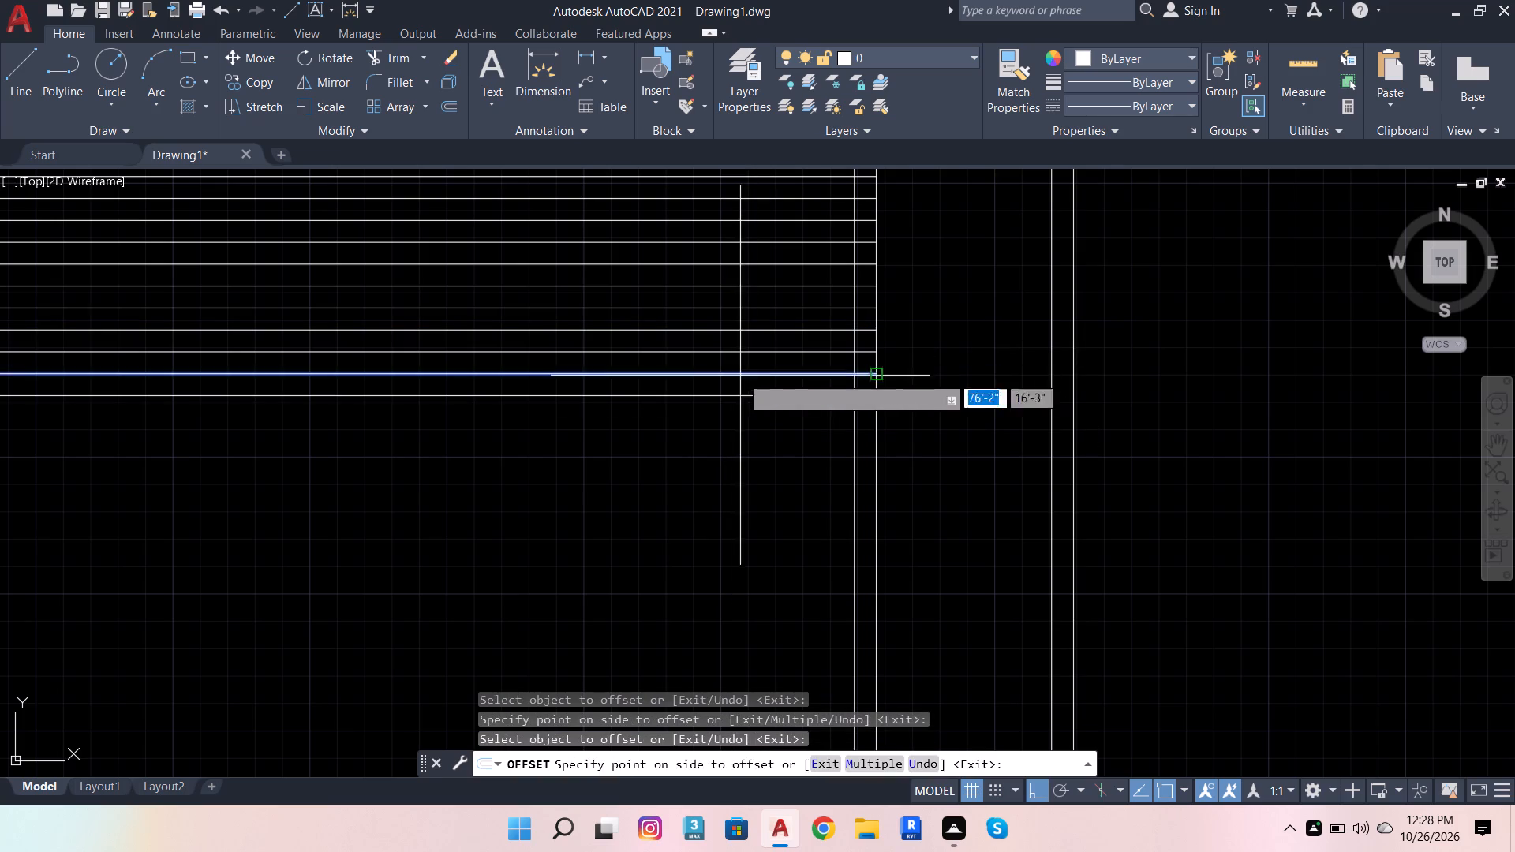
pyautogui.moveTo(740, 378); pyautogui.dragTo(738, 390)
pyautogui.click(730, 454)
pyautogui.moveTo(755, 394); pyautogui.dragTo(756, 414)
pyautogui.click(758, 491)
pyautogui.moveTo(765, 420); pyautogui.dragTo(765, 427)
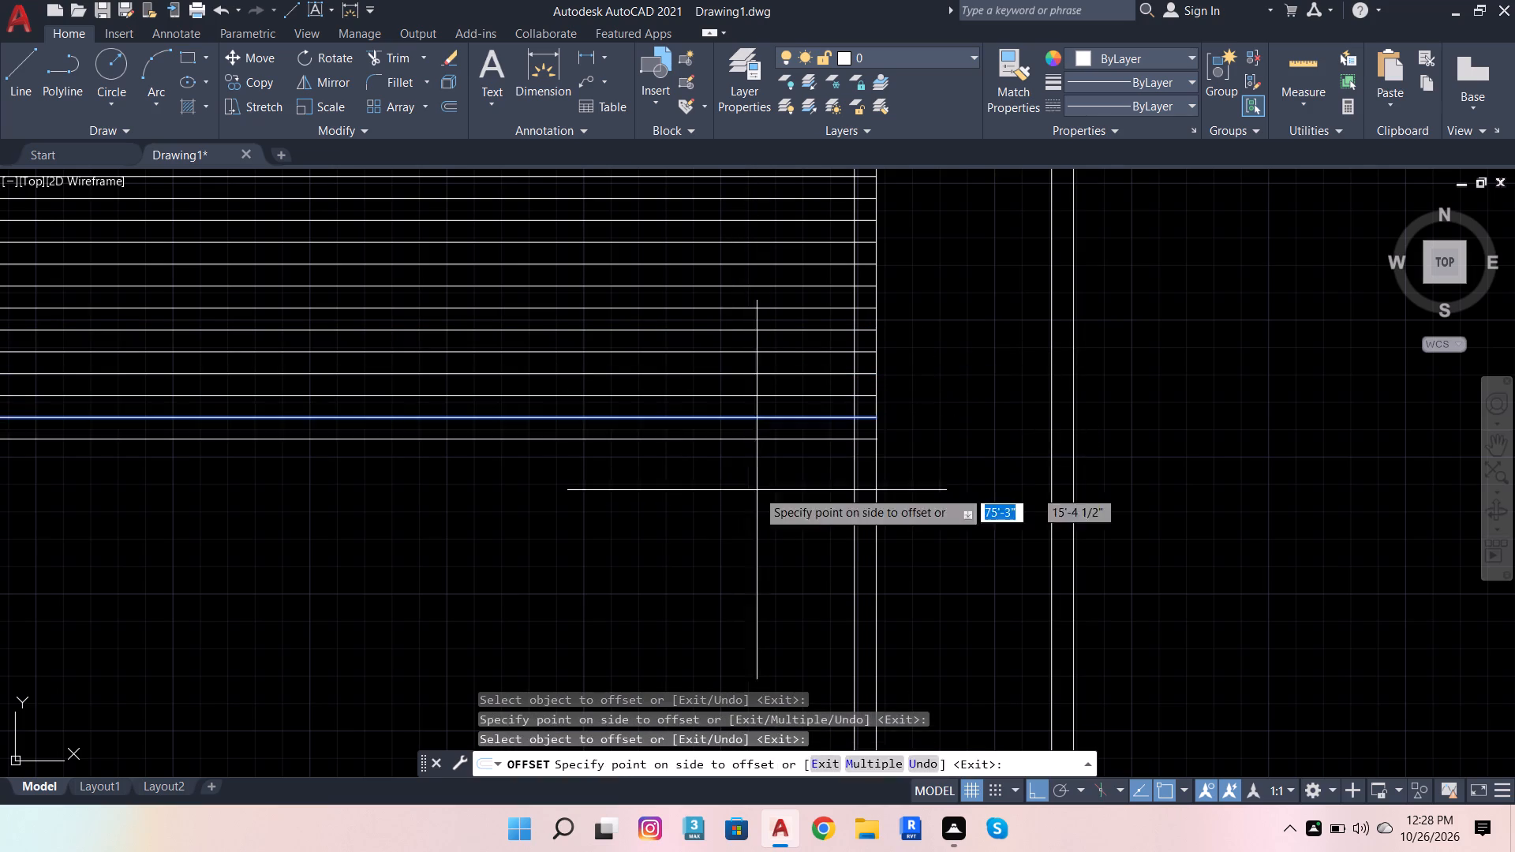
pyautogui.click(759, 490)
pyautogui.moveTo(778, 442); pyautogui.dragTo(776, 451)
pyautogui.click(731, 530)
# Offset the lowest slat line in the leftmost opening downward at 2" spacing to add four more lines.
pyautogui.scroll(-4, 743, 390)
pyautogui.scroll(2, 769, 484)
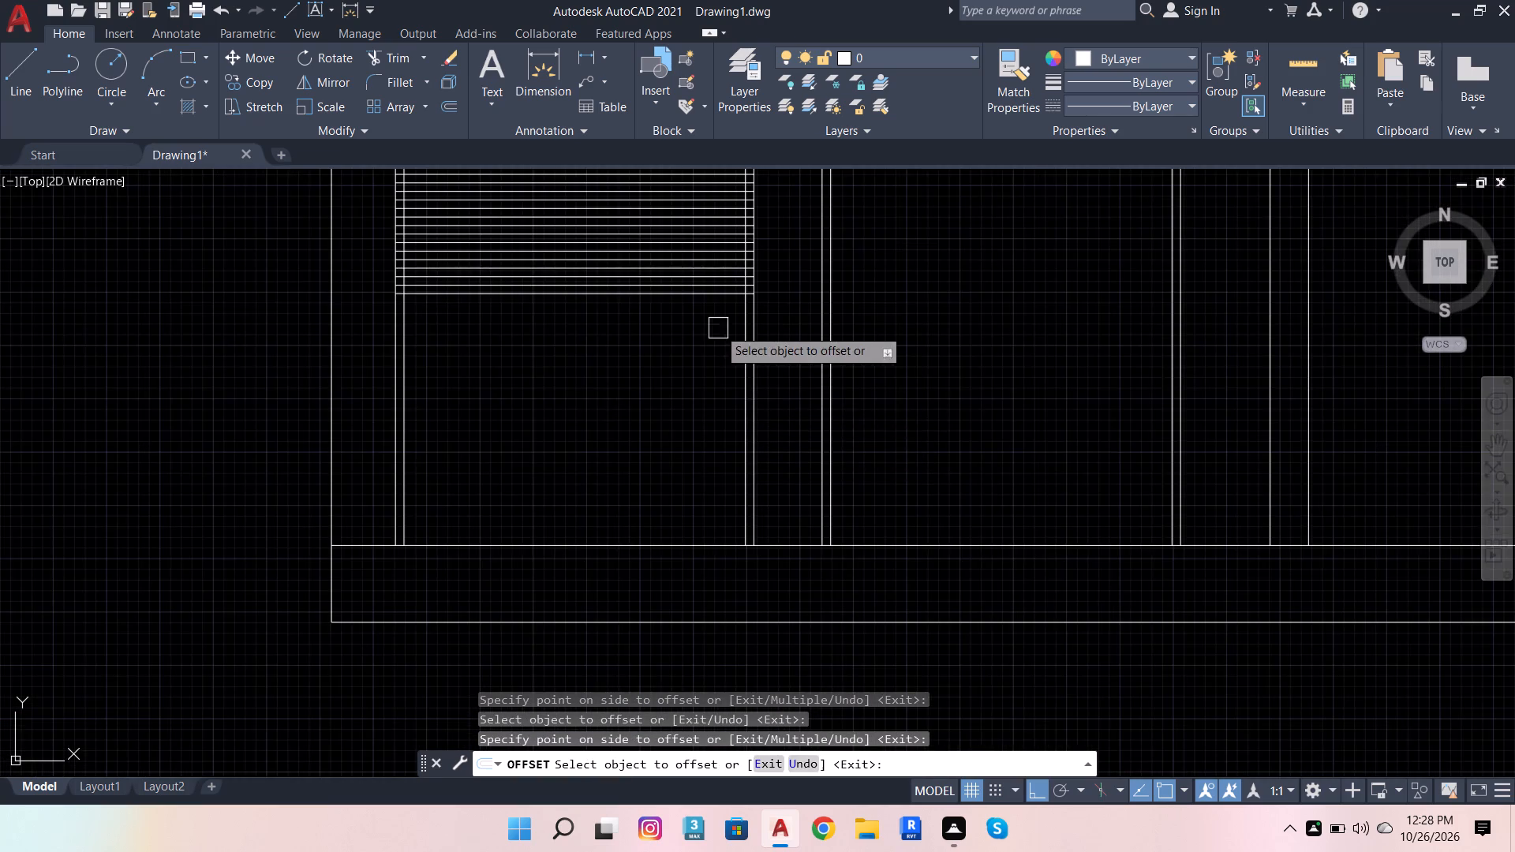
pyautogui.scroll(3, 701, 290)
pyautogui.click(709, 306)
pyautogui.click(709, 398)
pyautogui.click(748, 350)
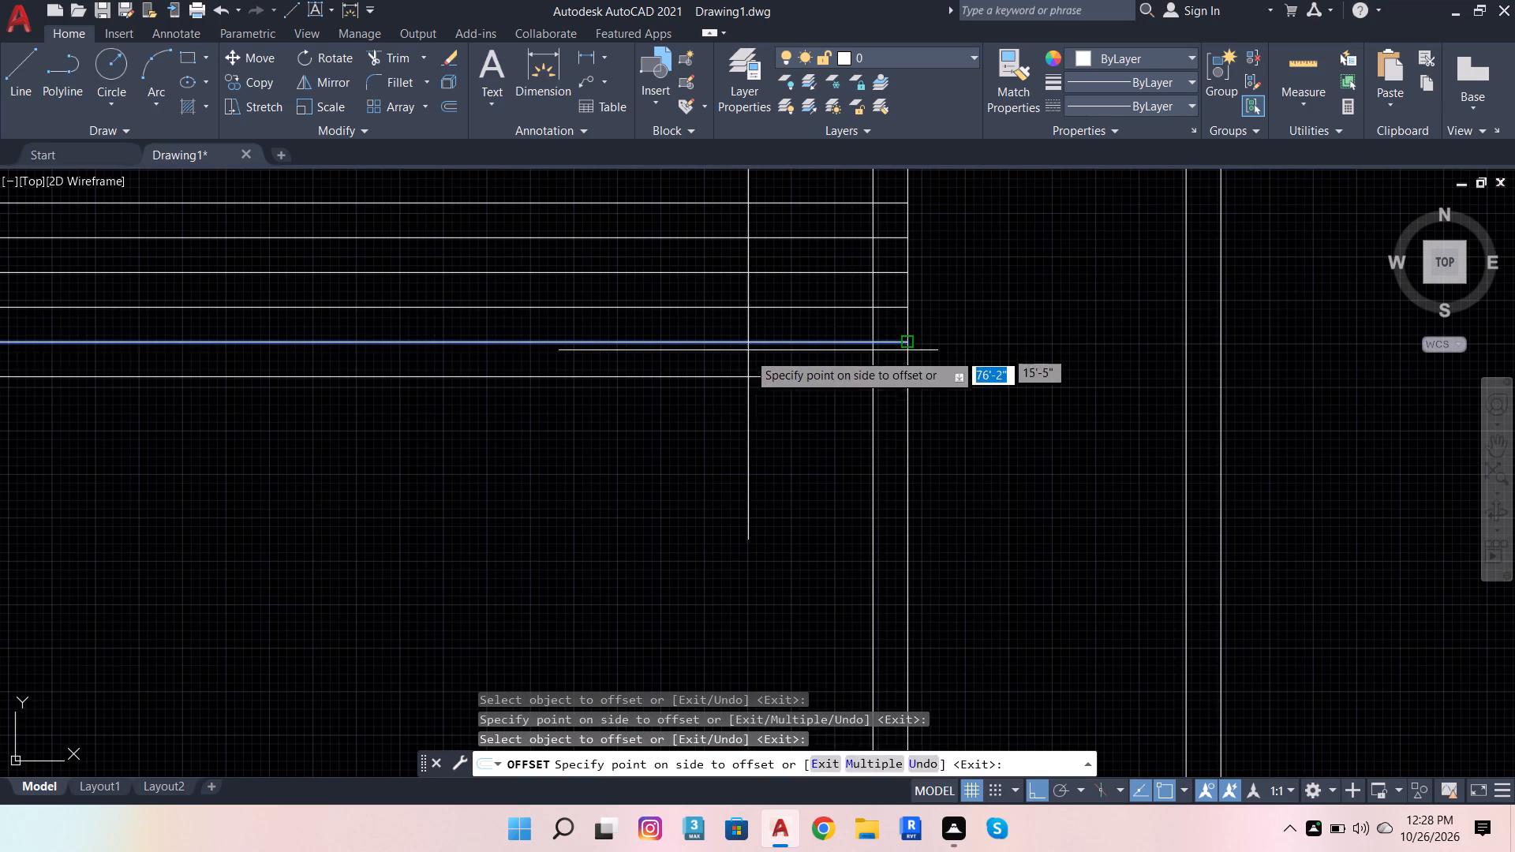
pyautogui.click(728, 396)
pyautogui.moveTo(744, 367); pyautogui.dragTo(743, 408)
pyautogui.click(735, 452)
pyautogui.moveTo(756, 411); pyautogui.dragTo(754, 427)
pyautogui.click(747, 476)
# Continue the 2" downward offsets in the leftmost opening with another four horizontal slat lines.
pyautogui.moveTo(746, 454); pyautogui.dragTo(746, 492)
pyautogui.click(746, 499)
pyautogui.click(743, 482)
pyautogui.click(731, 534)
pyautogui.moveTo(731, 517); pyautogui.dragTo(731, 533)
pyautogui.click(725, 555)
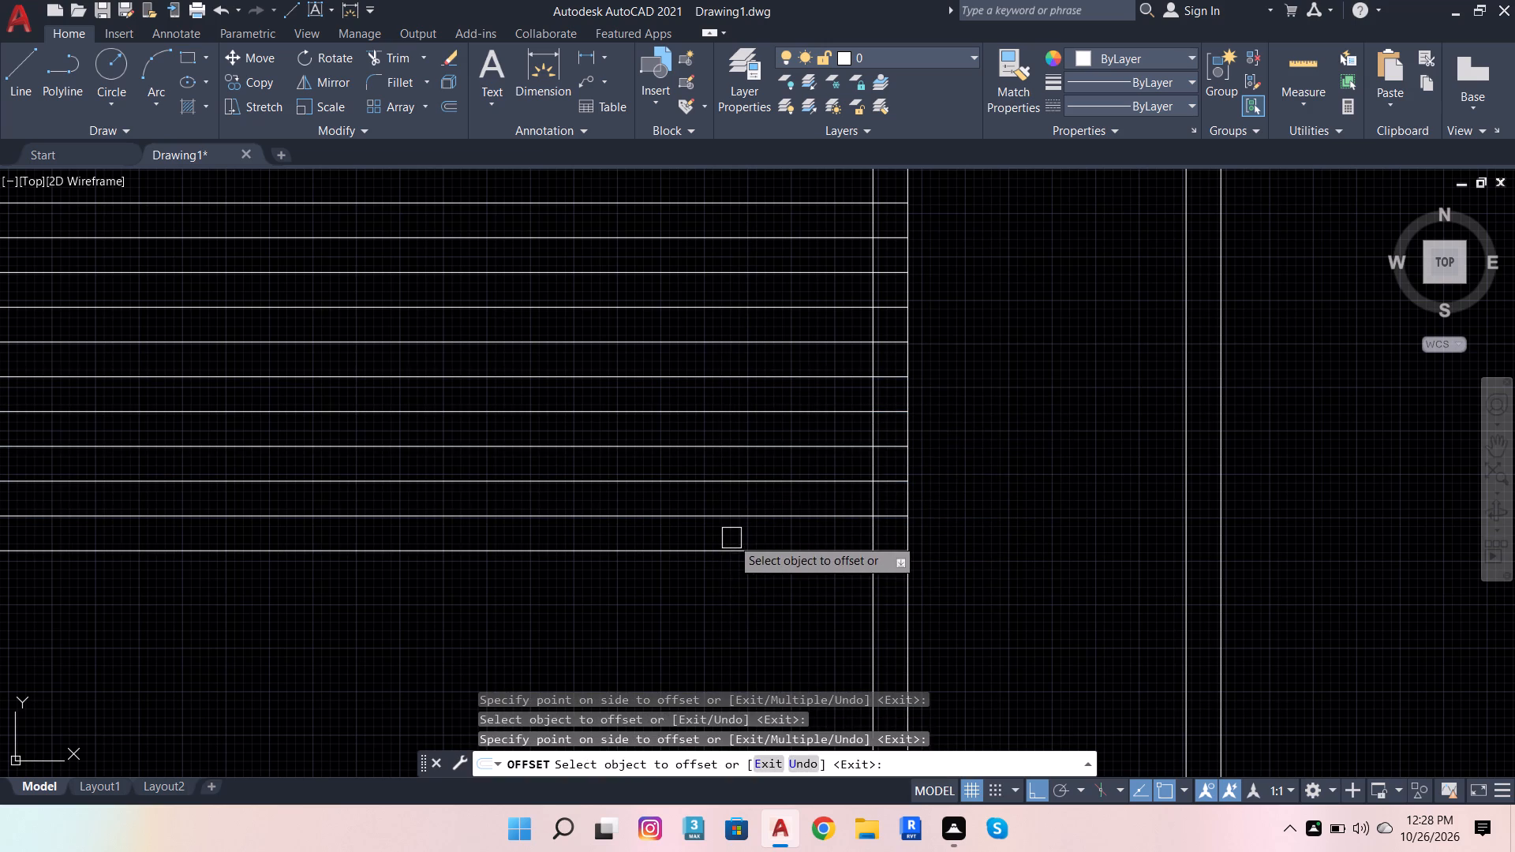
pyautogui.moveTo(733, 556); pyautogui.dragTo(720, 579)
pyautogui.click(709, 596)
# Add five more horizontal slat lines at 2" spacing beneath the lowest line of the leftmost opening.
pyautogui.scroll(-3, 728, 532)
pyautogui.scroll(2, 716, 581)
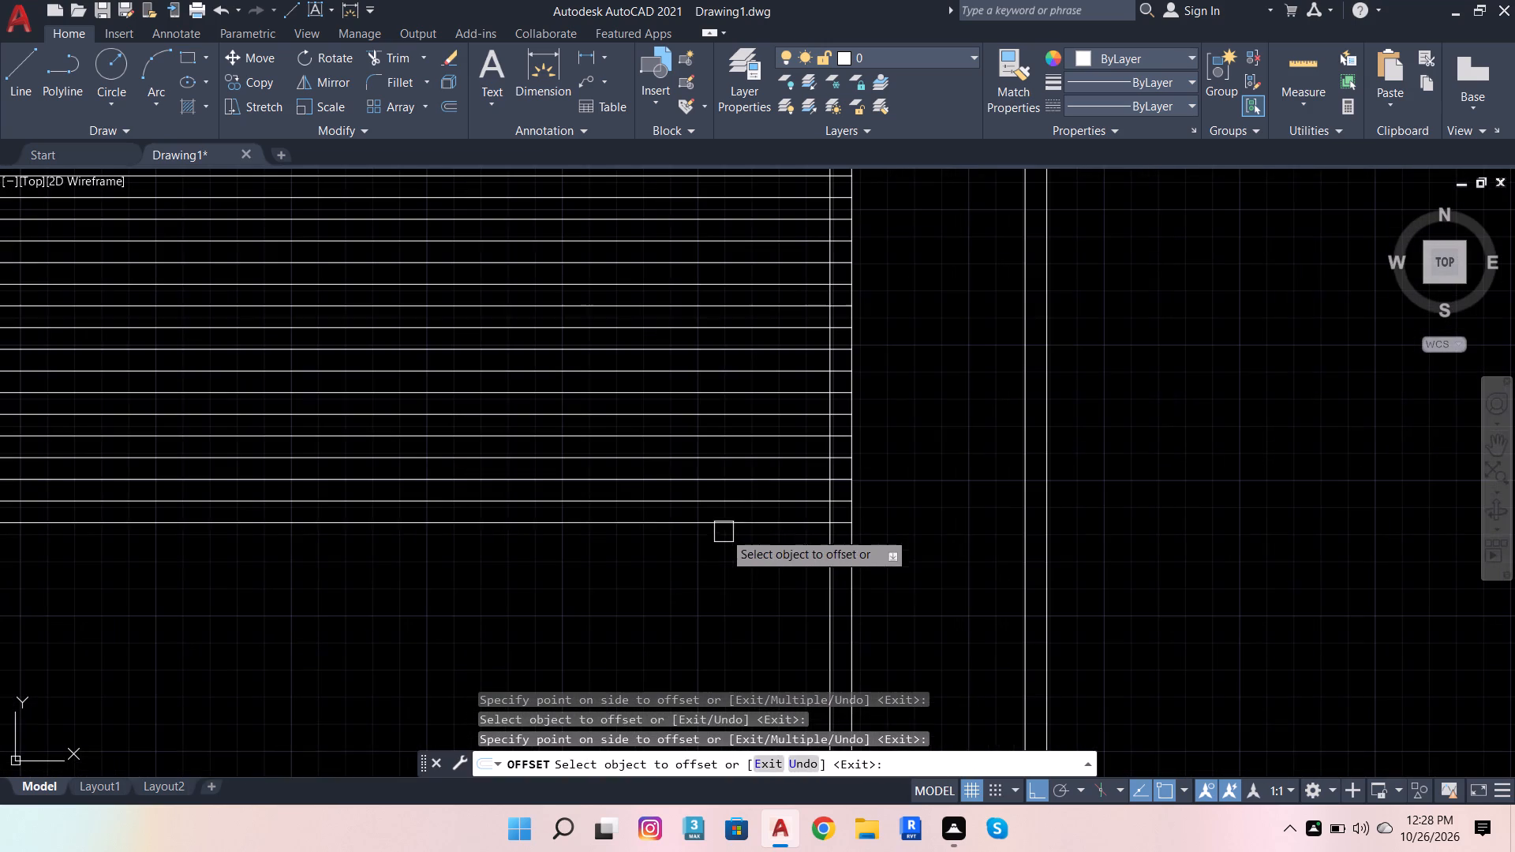
pyautogui.moveTo(728, 524); pyautogui.dragTo(730, 536)
pyautogui.click(726, 581)
pyautogui.moveTo(730, 551); pyautogui.dragTo(734, 585)
pyautogui.click(731, 611)
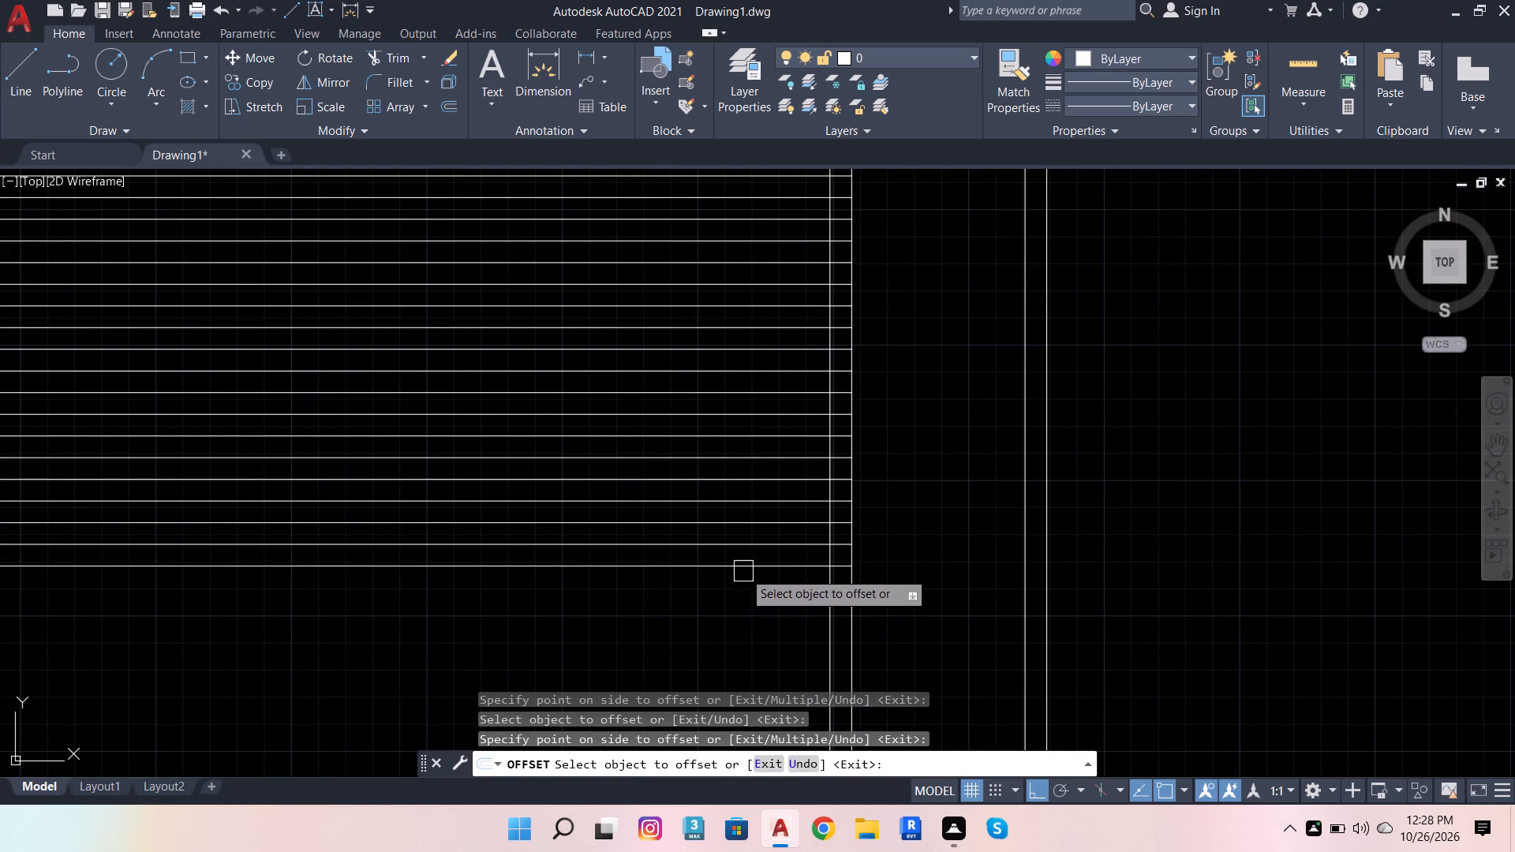
pyautogui.moveTo(746, 570); pyautogui.dragTo(747, 592)
pyautogui.click(741, 613)
pyautogui.moveTo(747, 588); pyautogui.dragTo(748, 602)
pyautogui.click(745, 626)
pyautogui.moveTo(753, 610); pyautogui.dragTo(753, 633)
pyautogui.click(753, 648)
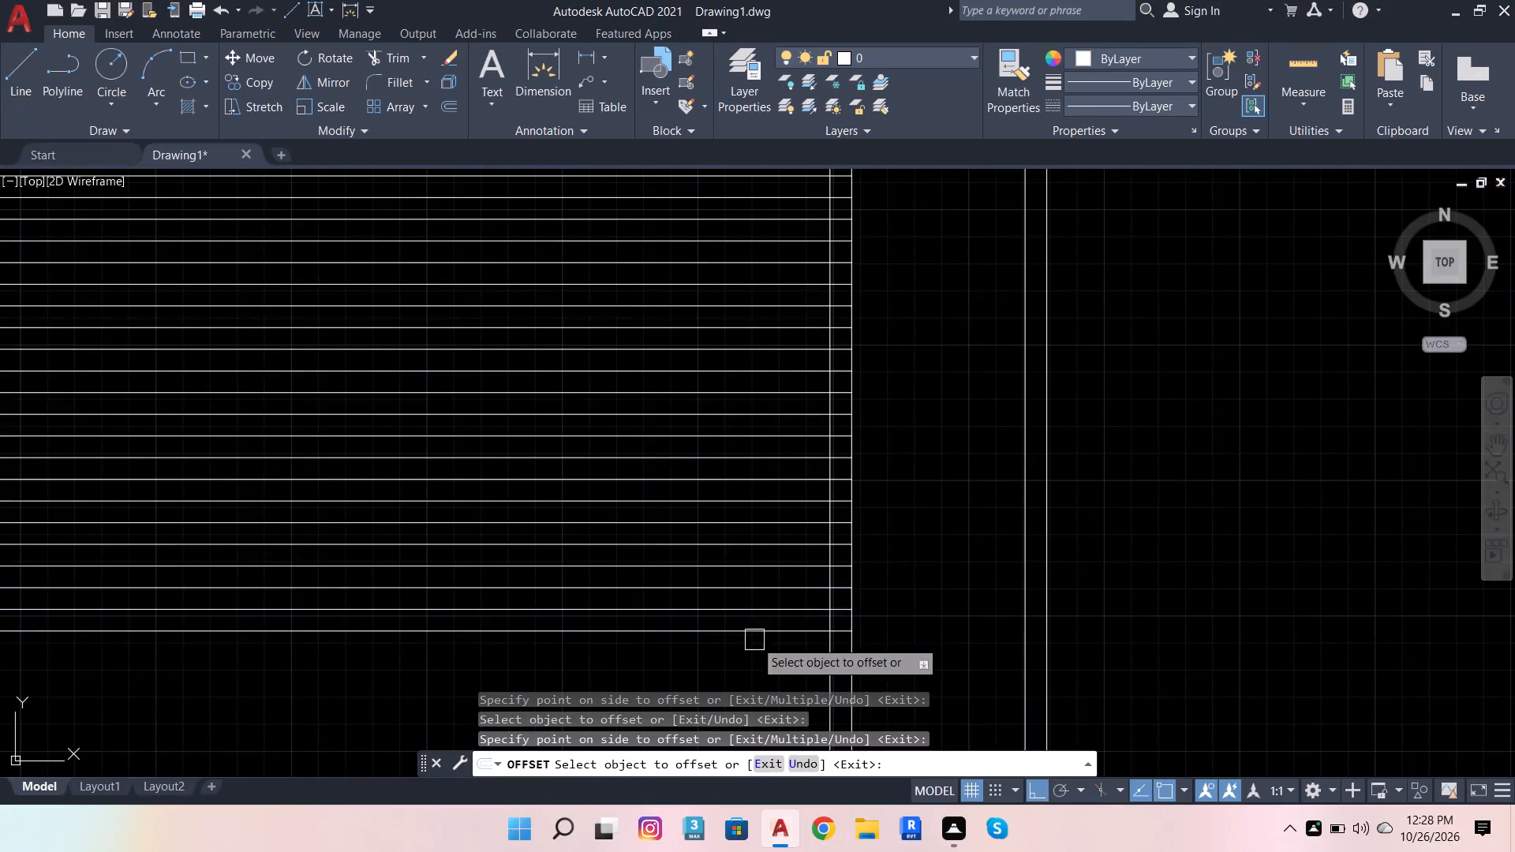
# Offset the lowest slat line in the leftmost opening downward at 2" spacing to add six more lines.
pyautogui.scroll(-4, 788, 540)
pyautogui.scroll(3, 767, 599)
pyautogui.scroll(2, 814, 424)
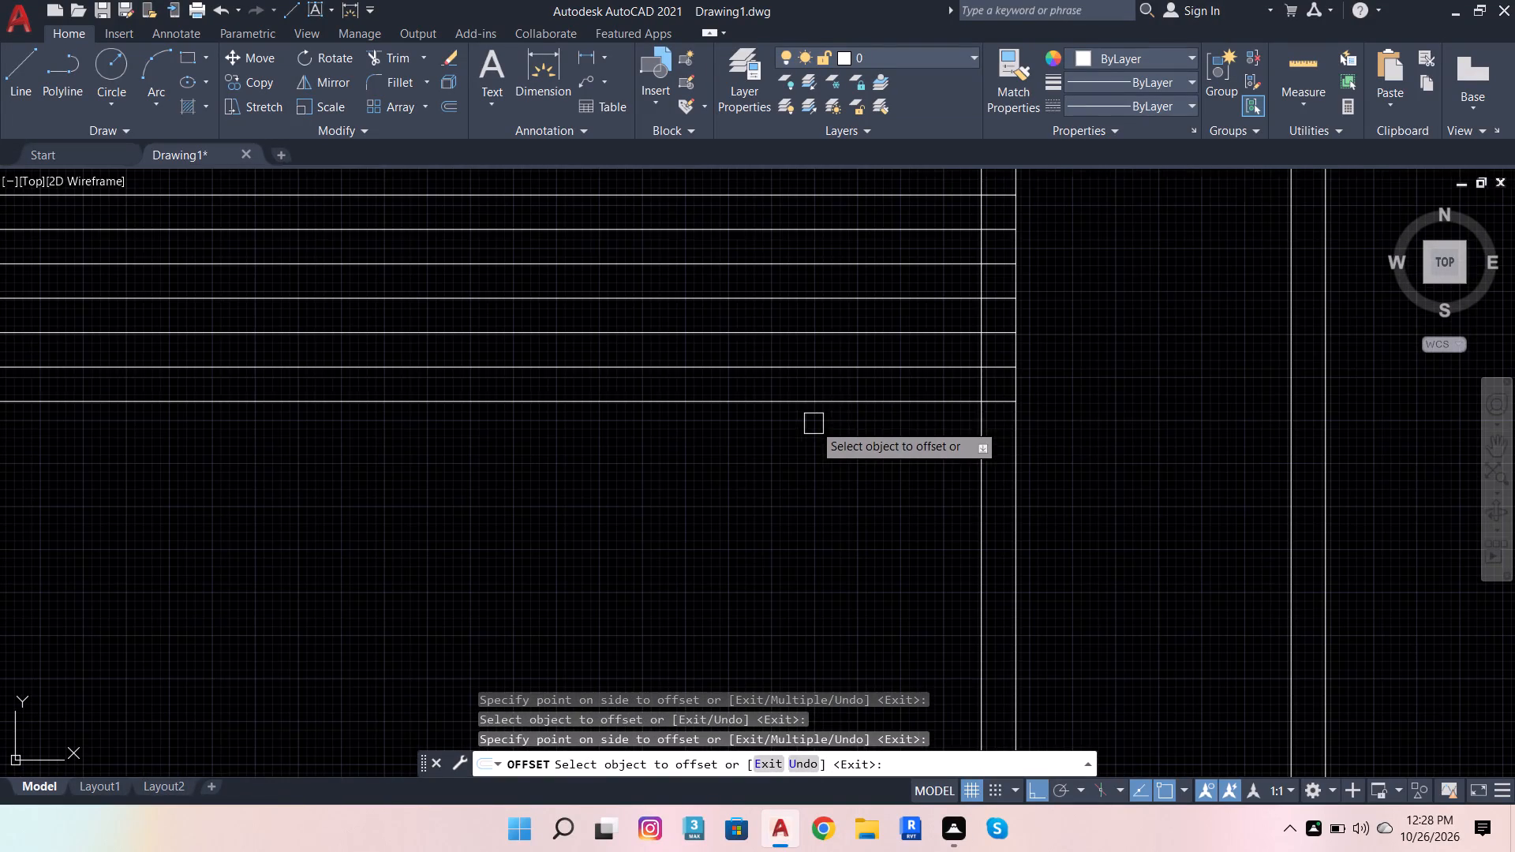
pyautogui.click(840, 394)
pyautogui.click(835, 494)
pyautogui.moveTo(857, 439); pyautogui.dragTo(858, 447)
pyautogui.click(856, 495)
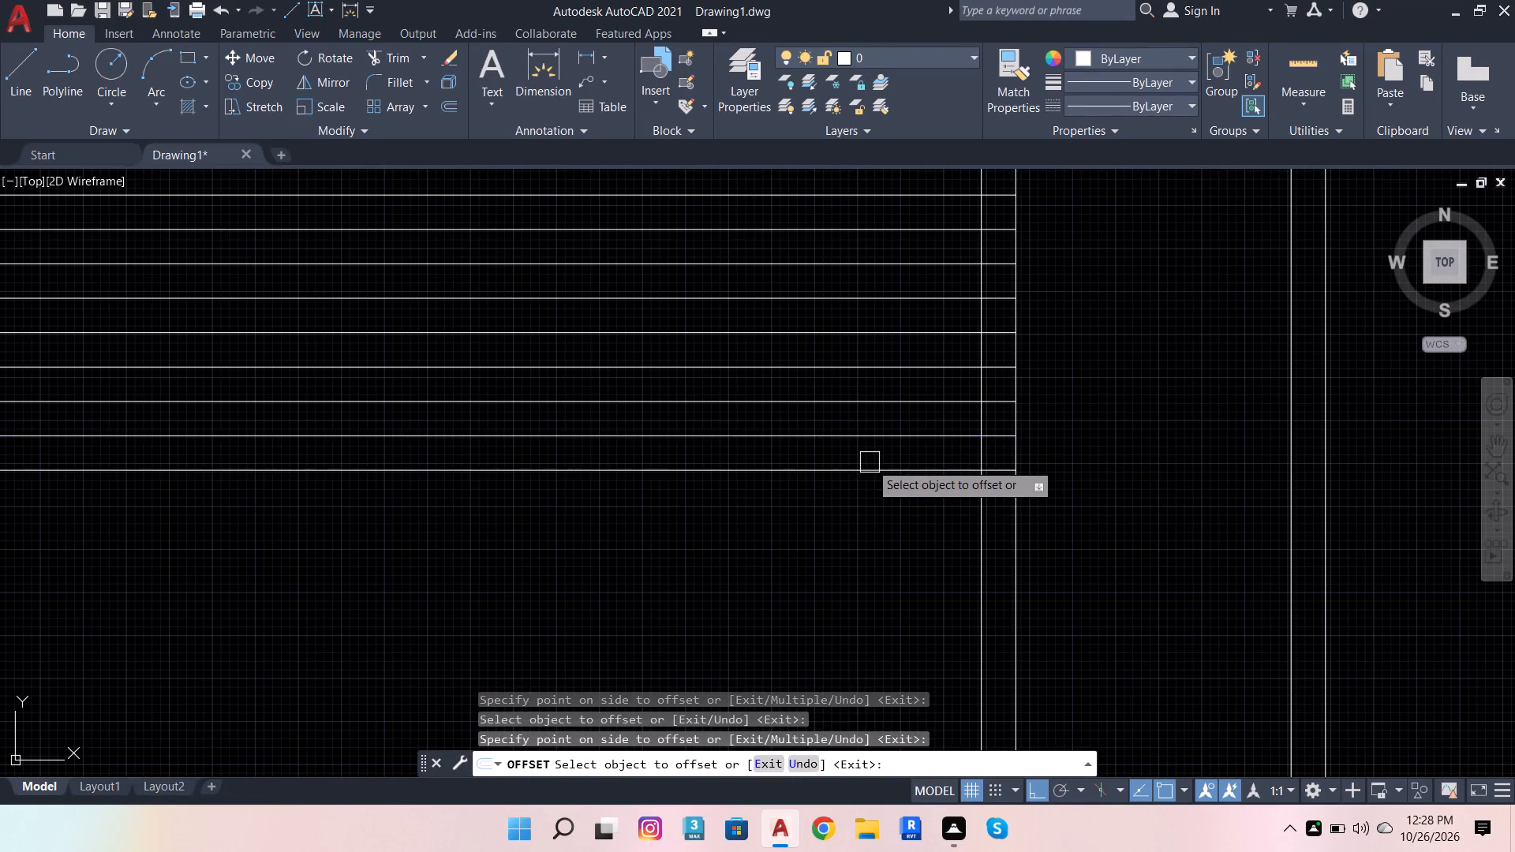
pyautogui.click(870, 462)
pyautogui.click(866, 521)
pyautogui.moveTo(867, 505); pyautogui.dragTo(873, 544)
pyautogui.click(864, 578)
pyautogui.moveTo(875, 539); pyautogui.dragTo(876, 547)
pyautogui.click(877, 590)
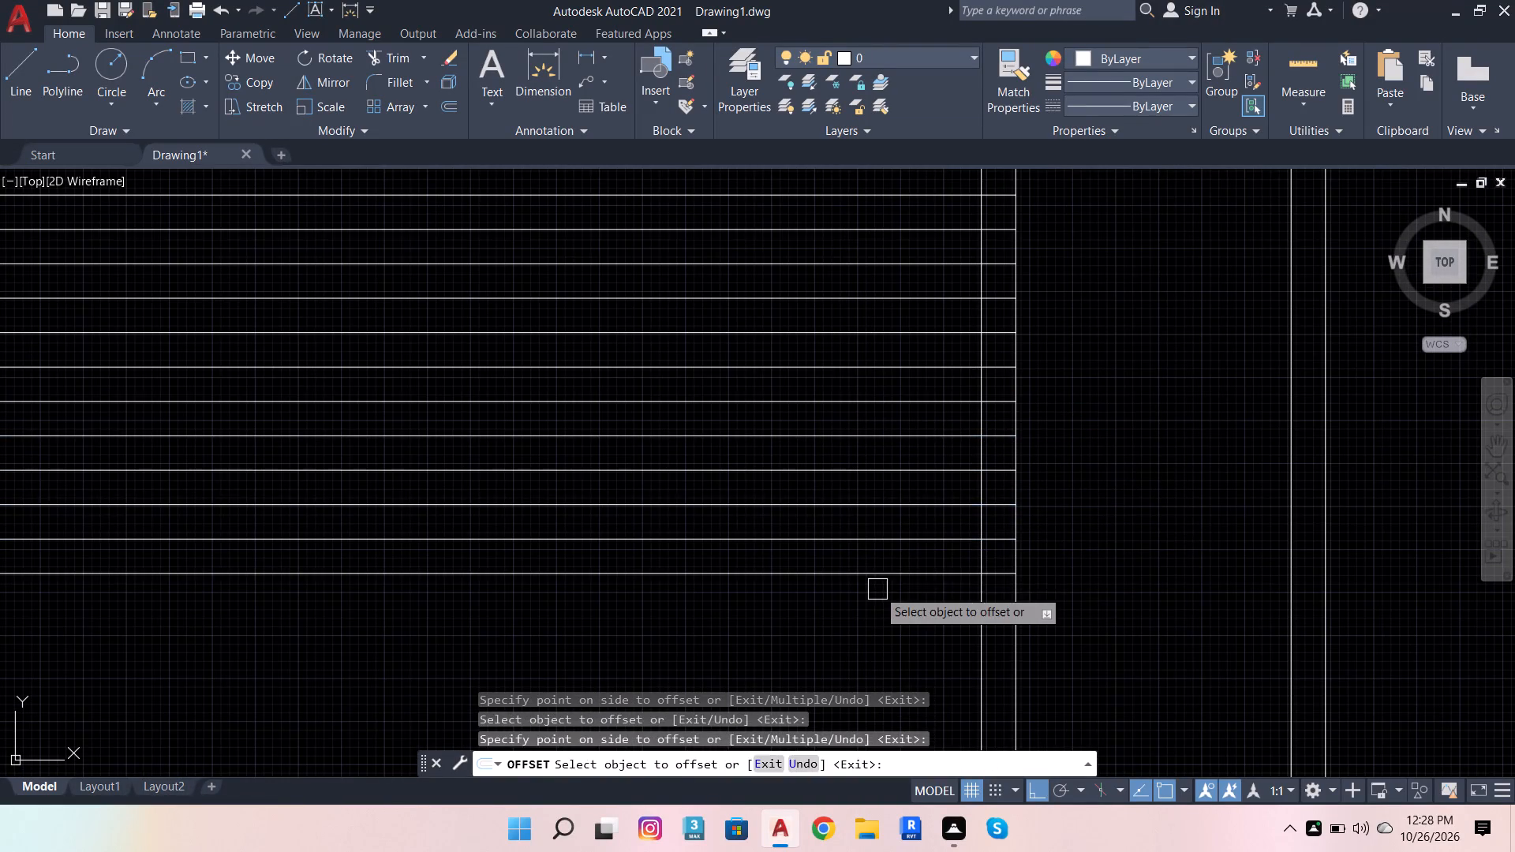
pyautogui.moveTo(878, 577); pyautogui.dragTo(884, 596)
pyautogui.click(886, 627)
# Add another four horizontal slat lines at 2" spacing below the lowest line of the leftmost opening.
pyautogui.scroll(-3, 894, 554)
pyautogui.scroll(2, 874, 619)
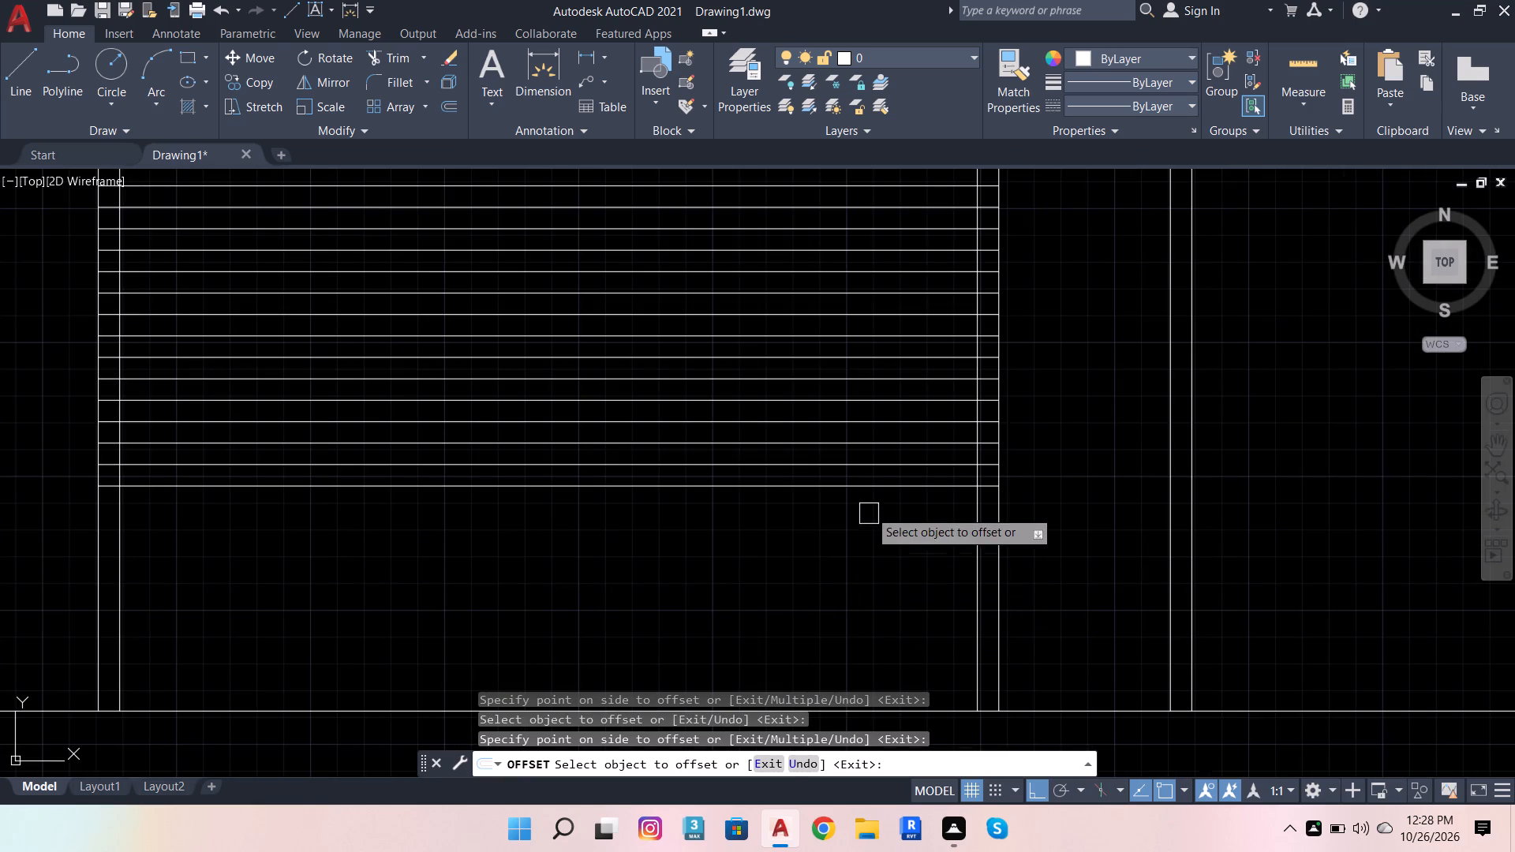
pyautogui.click(894, 478)
pyautogui.click(892, 561)
pyautogui.moveTo(916, 510); pyautogui.dragTo(917, 521)
pyautogui.click(912, 595)
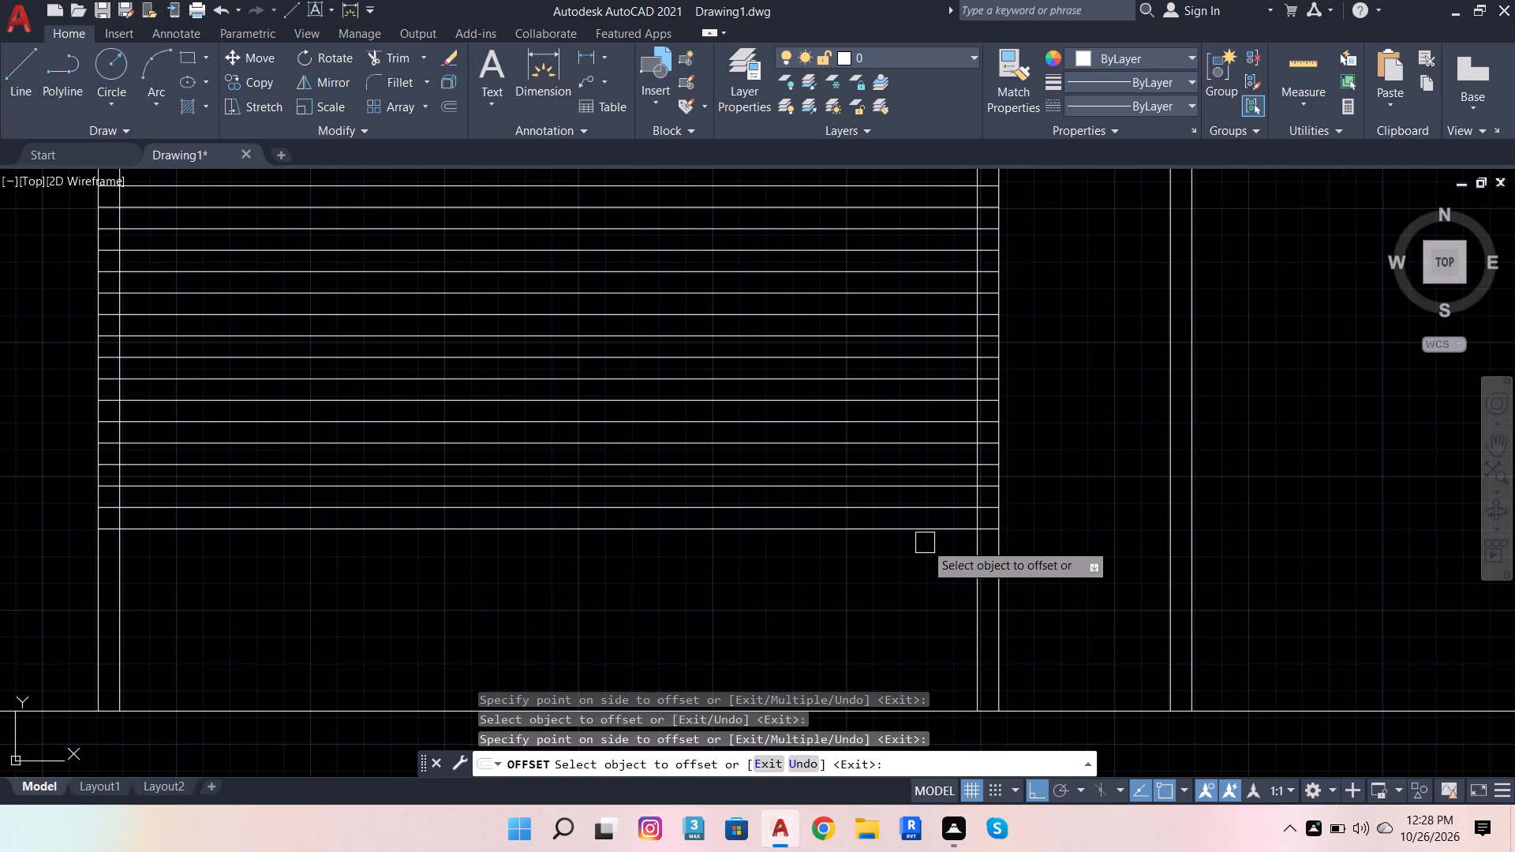
pyautogui.click(925, 540)
pyautogui.moveTo(928, 525); pyautogui.dragTo(922, 558)
pyautogui.click(917, 589)
pyautogui.moveTo(909, 559); pyautogui.dragTo(909, 560)
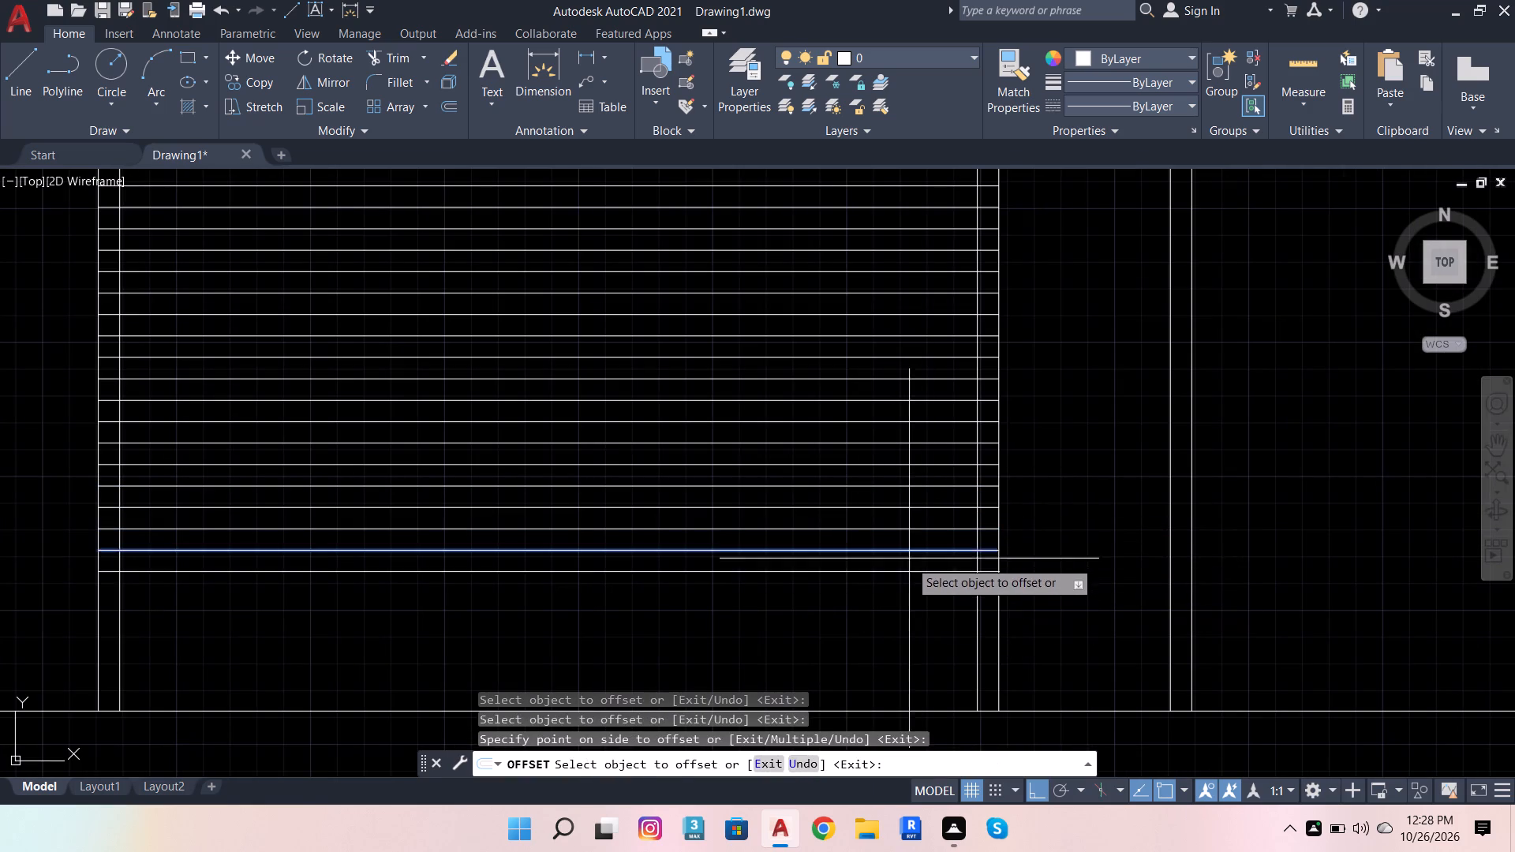
pyautogui.moveTo(909, 560); pyautogui.dragTo(909, 574)
pyautogui.click(900, 621)
# Continue the 2" downward offsets with six more slat lines to reach the base line of the leftmost opening.
pyautogui.moveTo(906, 577); pyautogui.dragTo(907, 599)
pyautogui.click(903, 653)
pyautogui.moveTo(906, 601); pyautogui.dragTo(908, 614)
pyautogui.click(893, 673)
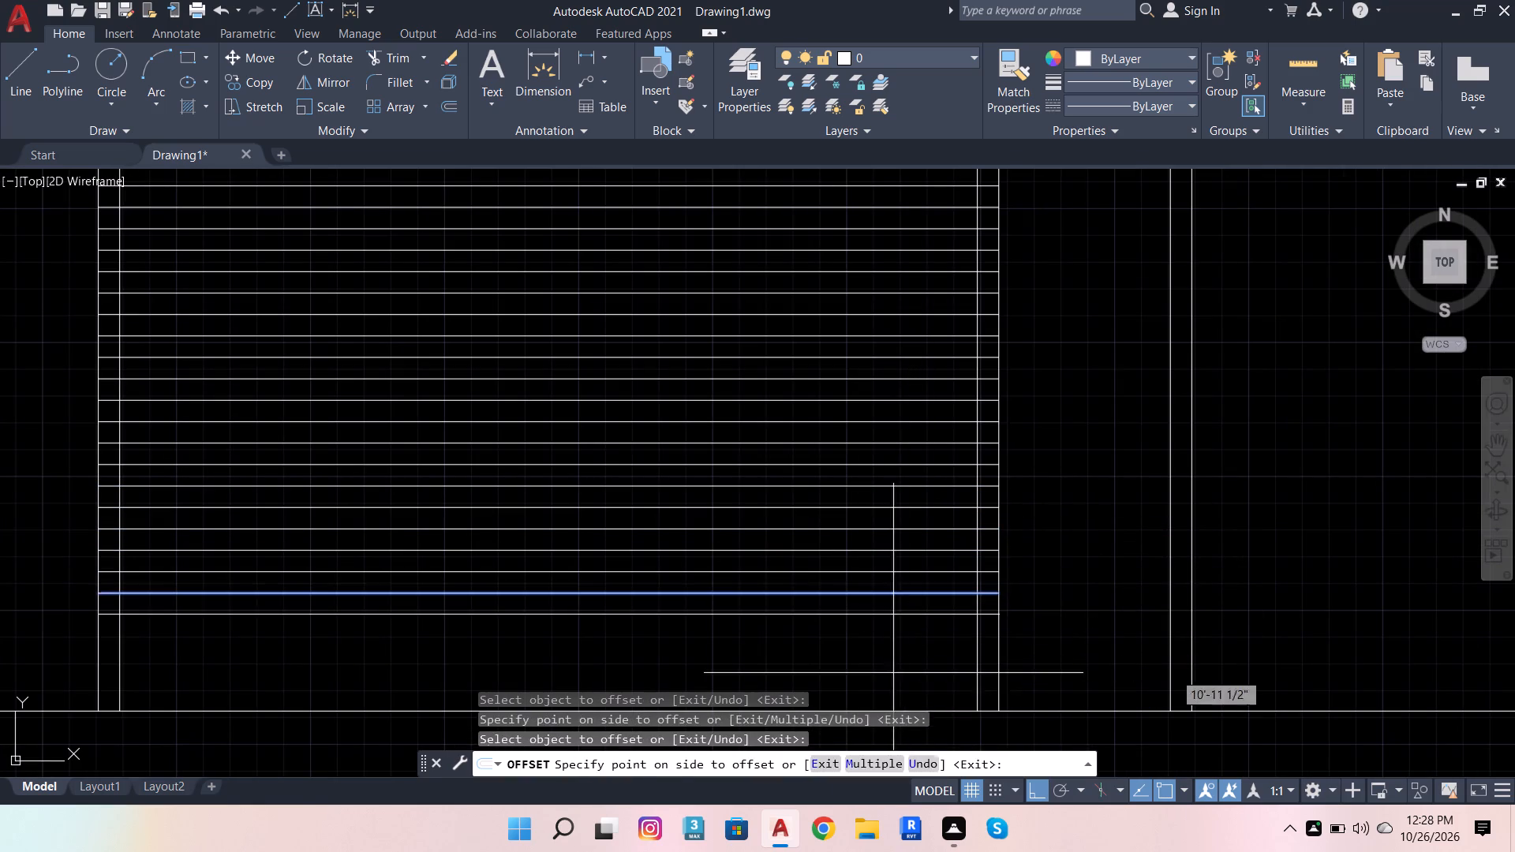
pyautogui.moveTo(926, 618); pyautogui.dragTo(927, 639)
pyautogui.click(914, 679)
pyautogui.click(929, 630)
pyautogui.click(927, 673)
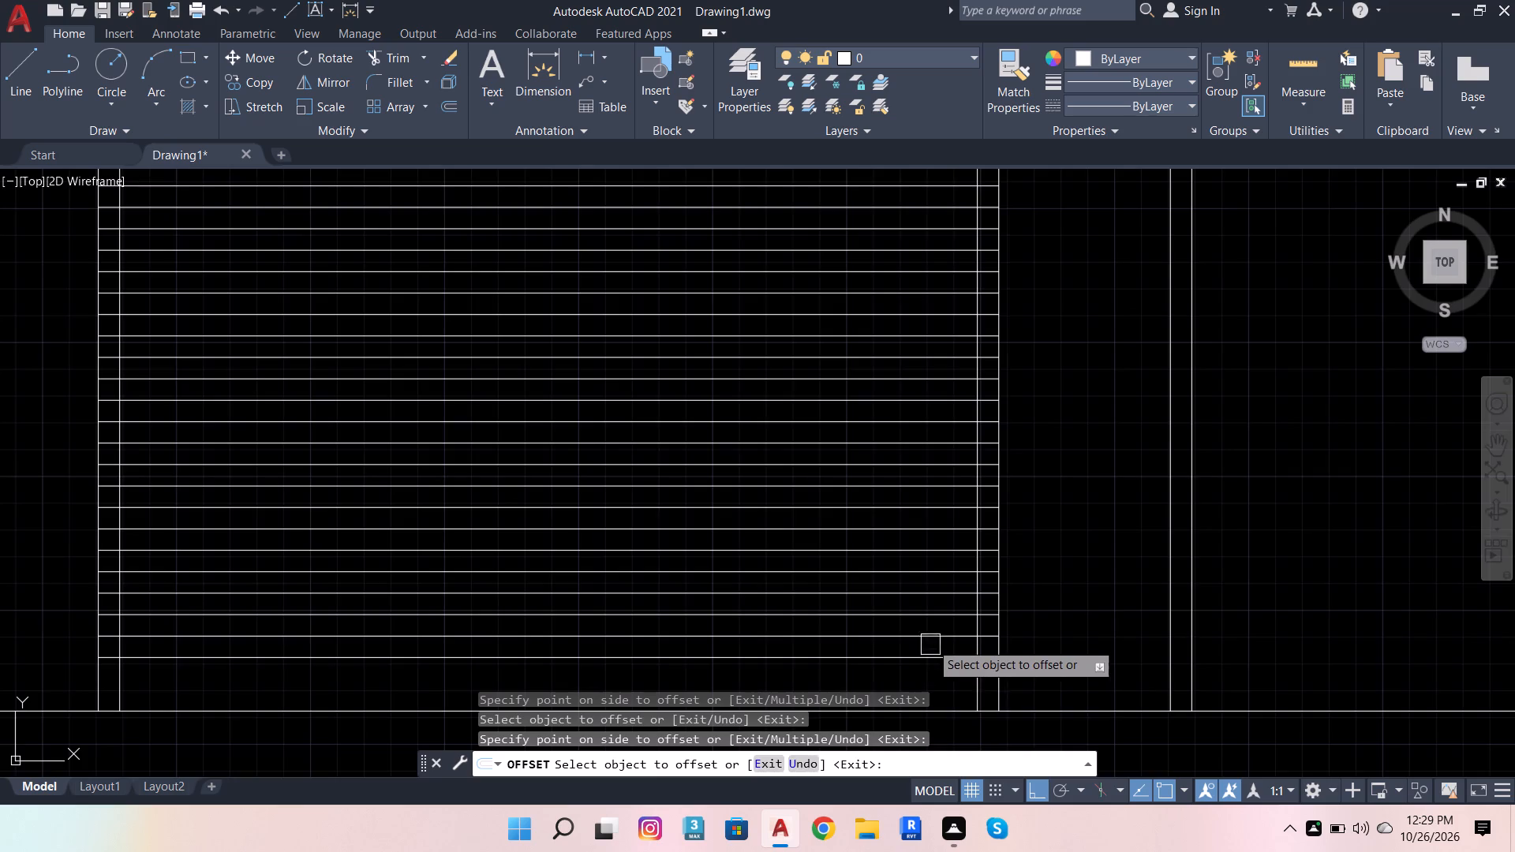
pyautogui.scroll(-3, 932, 617)
pyautogui.scroll(3, 921, 660)
pyautogui.click(927, 534)
pyautogui.click(928, 562)
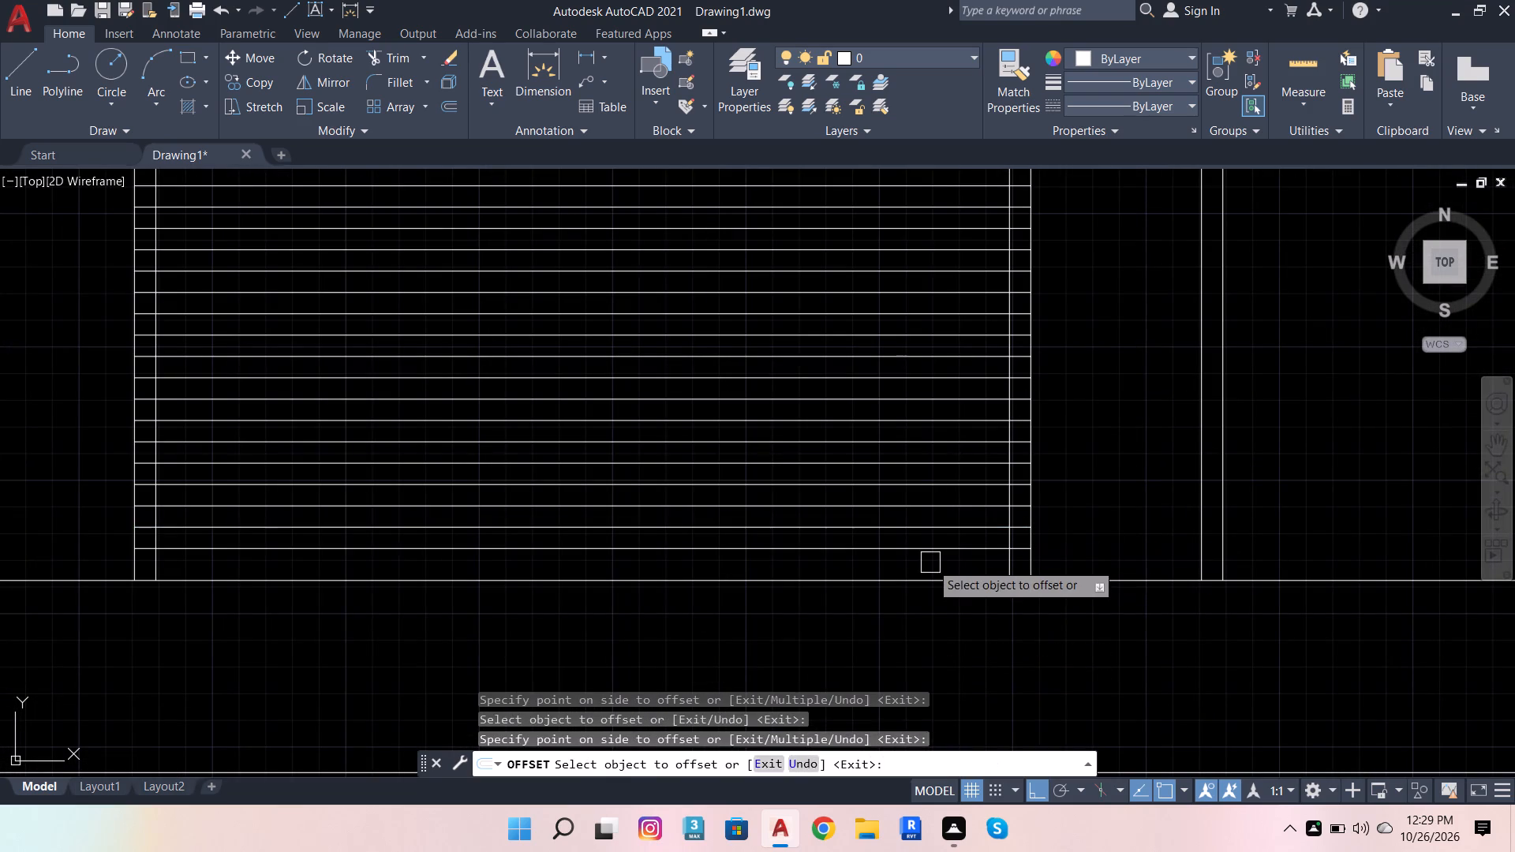
pyautogui.moveTo(935, 555); pyautogui.dragTo(938, 562)
pyautogui.click(952, 612)
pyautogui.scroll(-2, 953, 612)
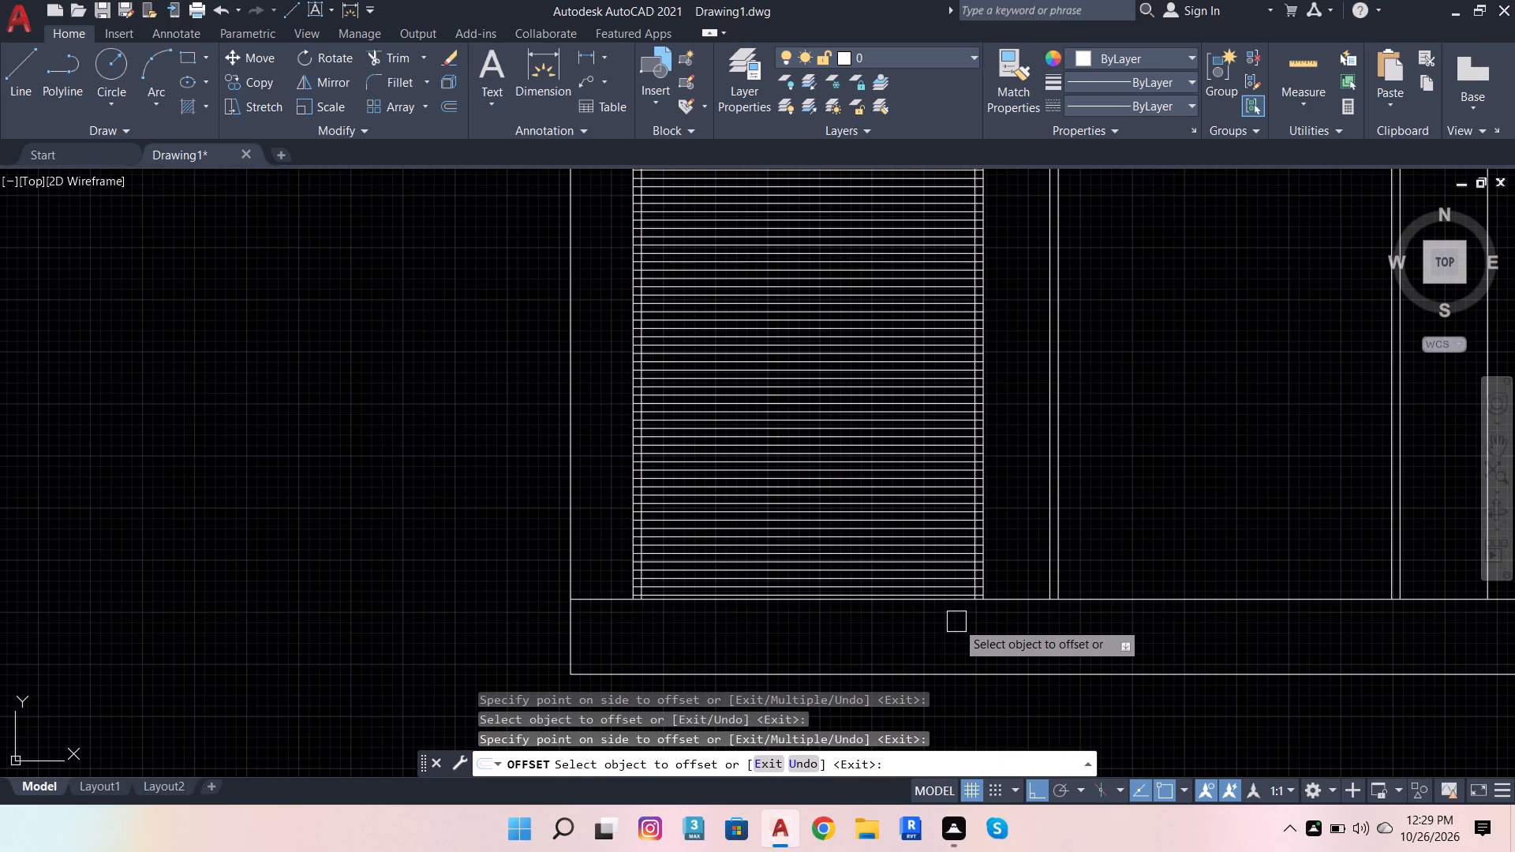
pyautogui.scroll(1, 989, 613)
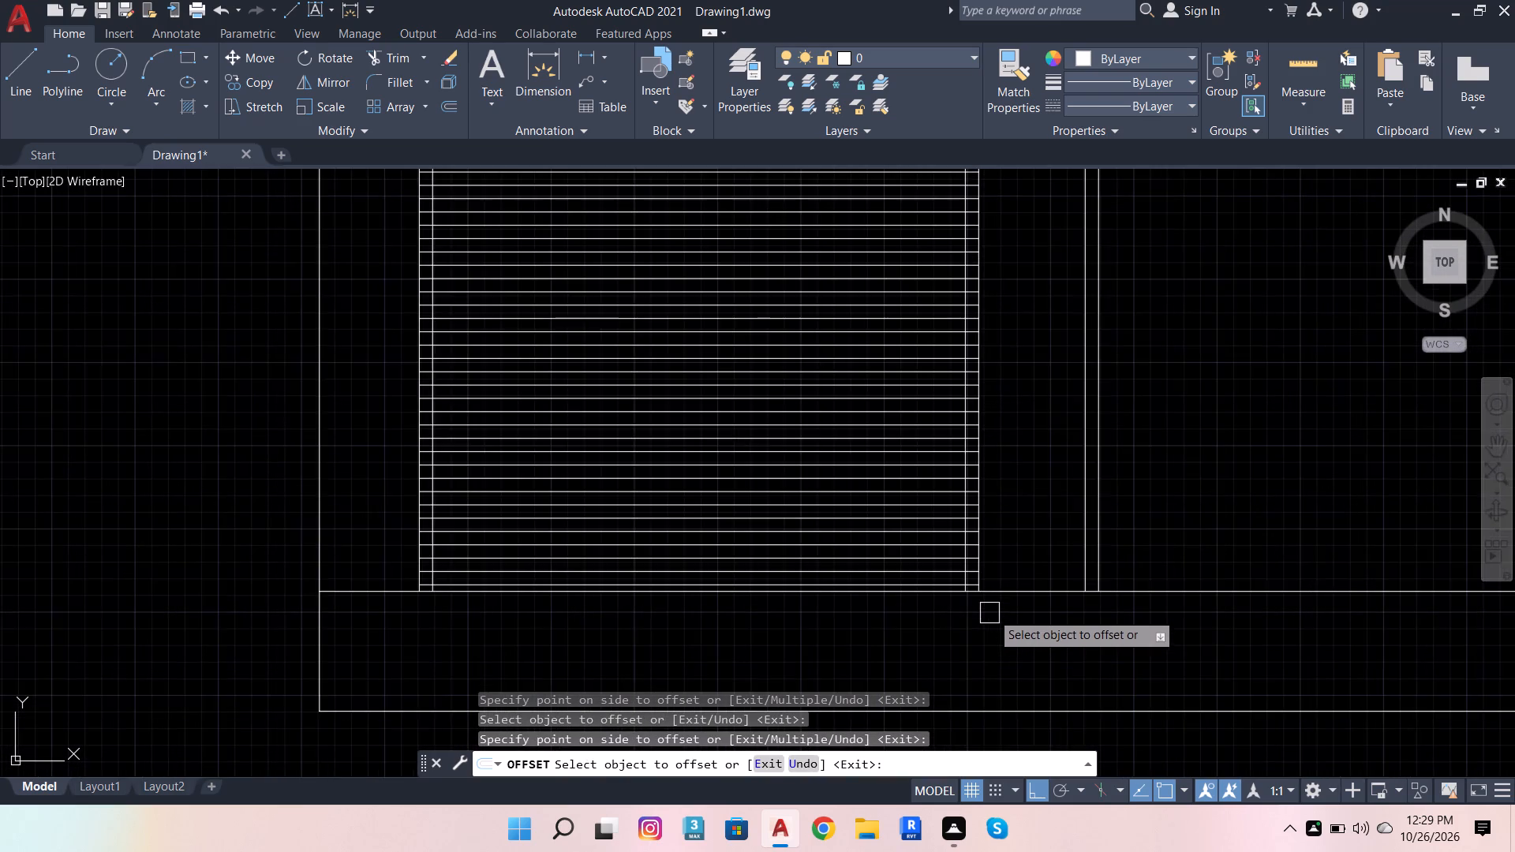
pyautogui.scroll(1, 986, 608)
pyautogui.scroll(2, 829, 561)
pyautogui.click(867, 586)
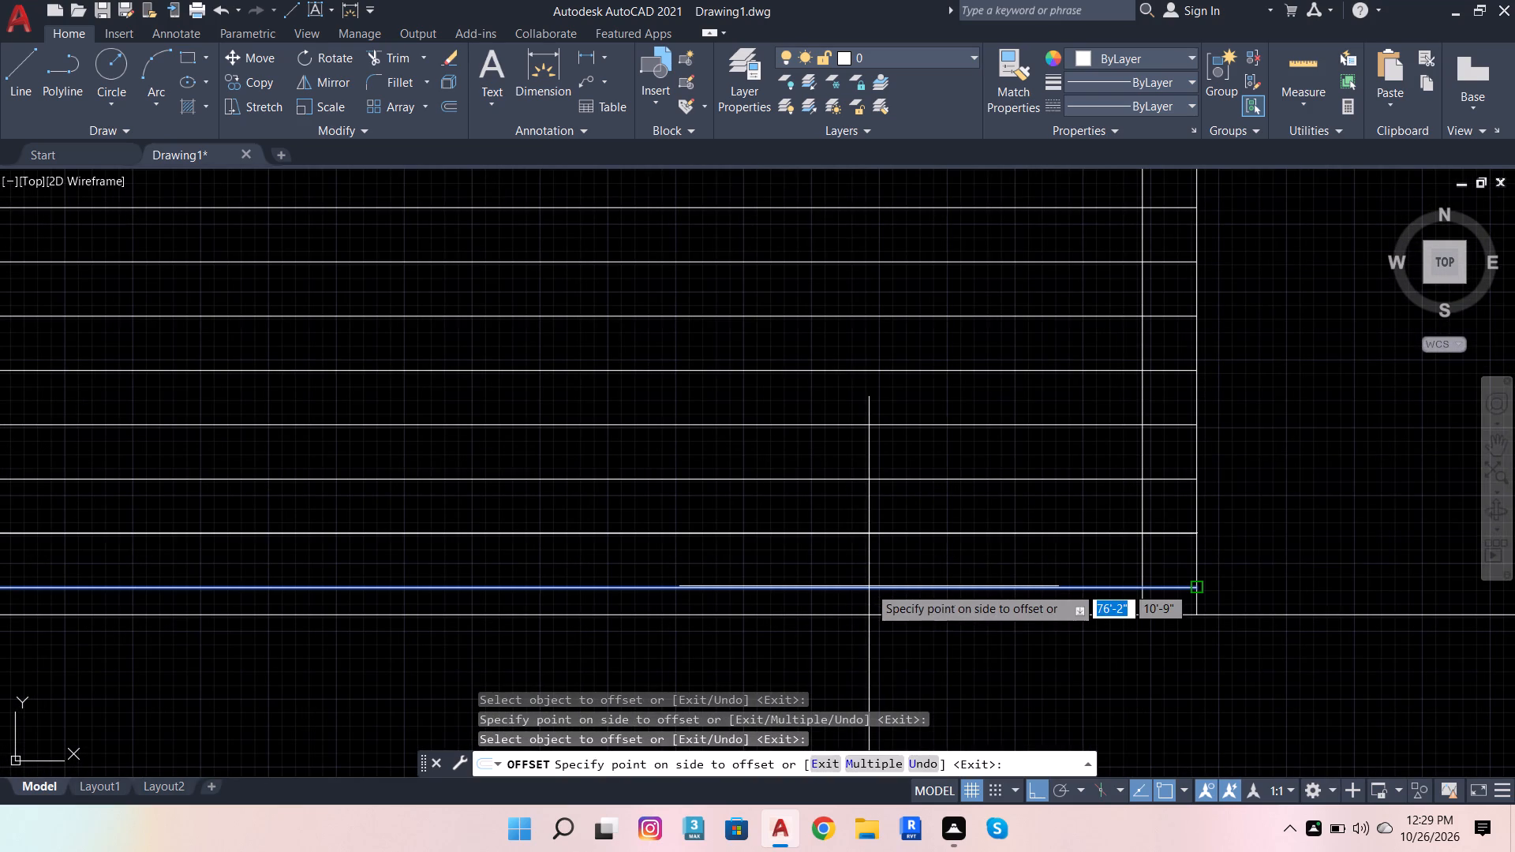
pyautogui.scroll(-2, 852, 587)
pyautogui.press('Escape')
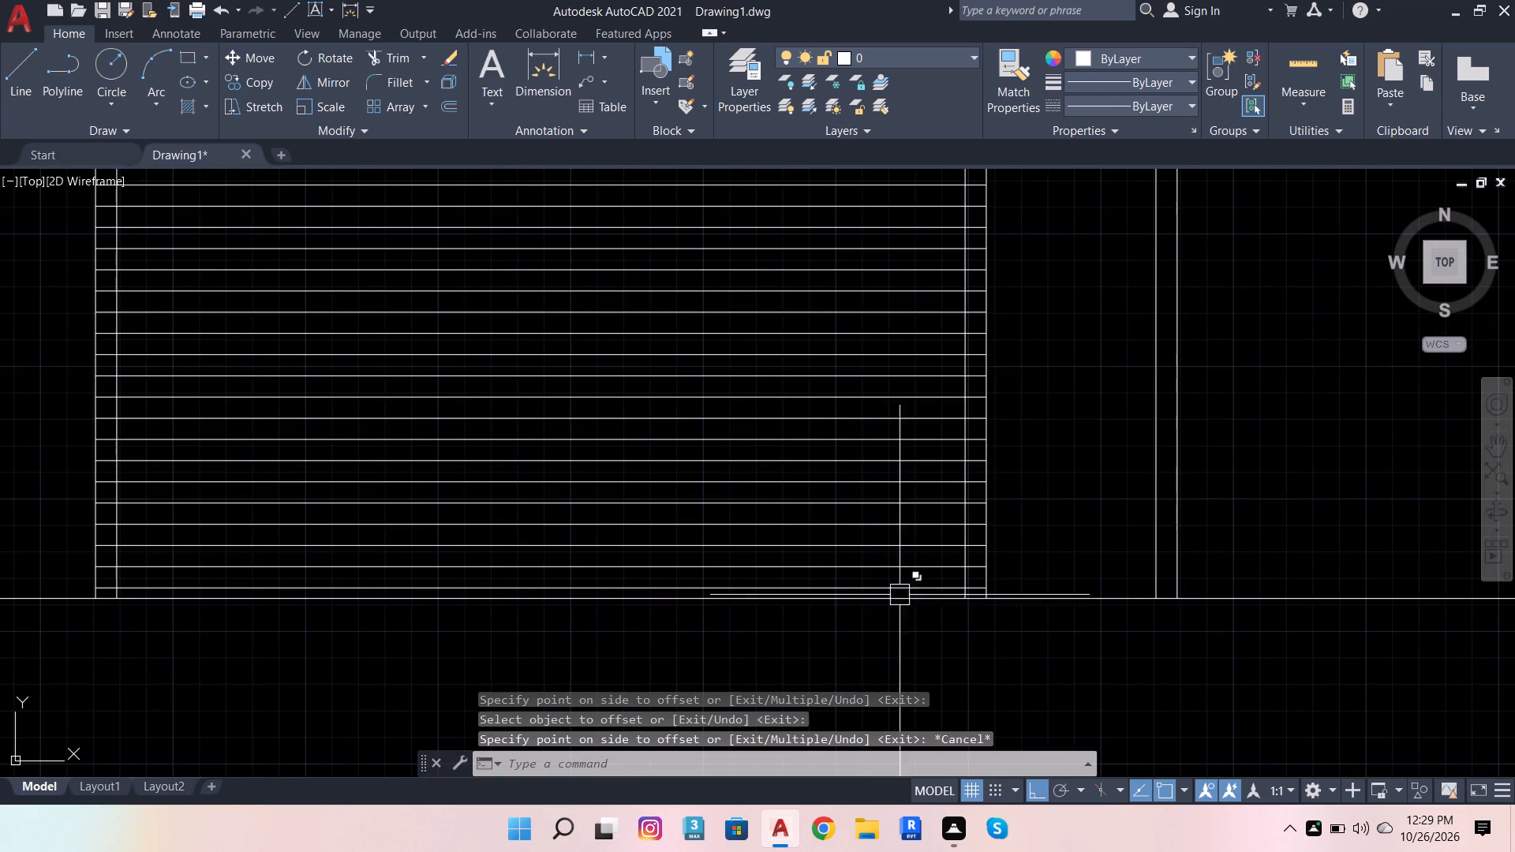
# Extend all slat lines of the leftmost opening across to the near side line of the adjacent opening.
pyautogui.scroll(-1, 904, 615)
pyautogui.moveTo(384, 52); pyautogui.dragTo(396, 66)
pyautogui.scroll(-3, 642, 387)
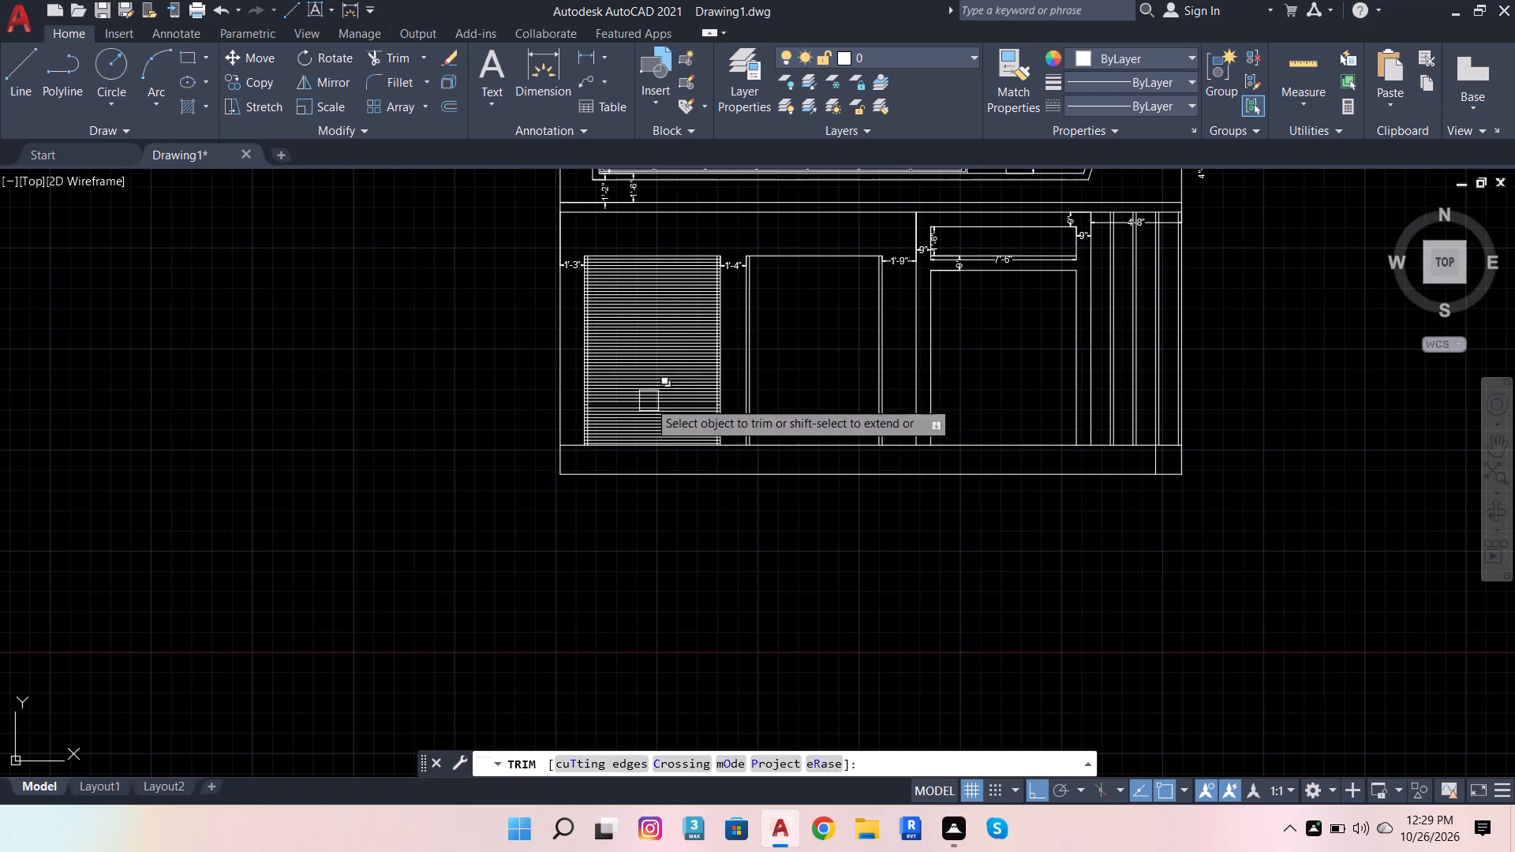
pyautogui.moveTo(684, 239); pyautogui.dragTo(686, 430)
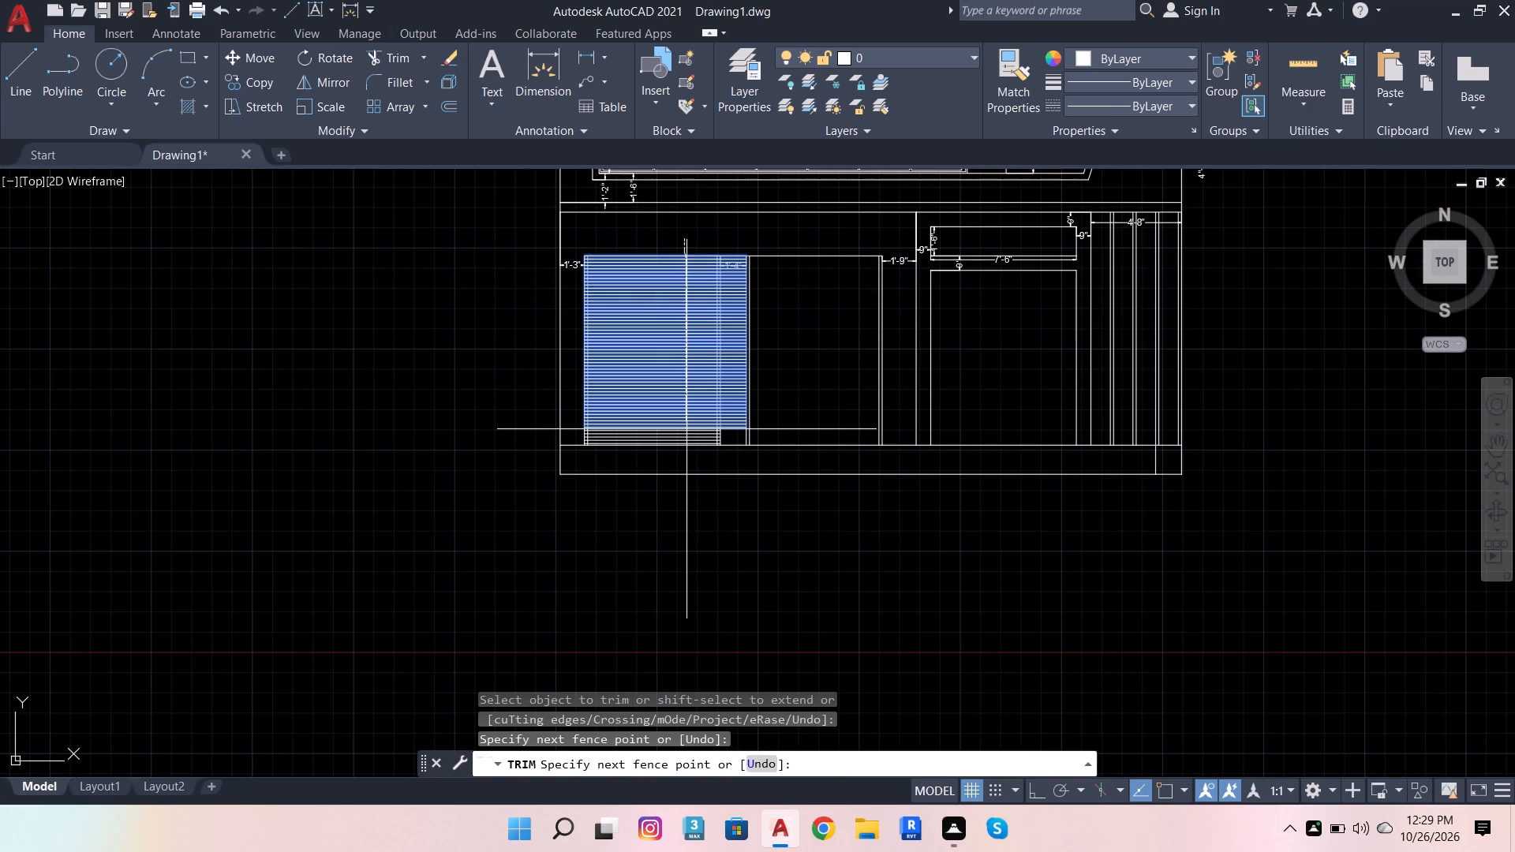
pyautogui.moveTo(686, 430); pyautogui.dragTo(686, 464)
# Remove the 1'-4" dimension lying between the leftmost opening and the adjacent opening.
pyautogui.keyDown('shift'); pyautogui.scroll(1, 737, 238); pyautogui.keyUp('shift')
pyautogui.scroll(3, 736, 281)
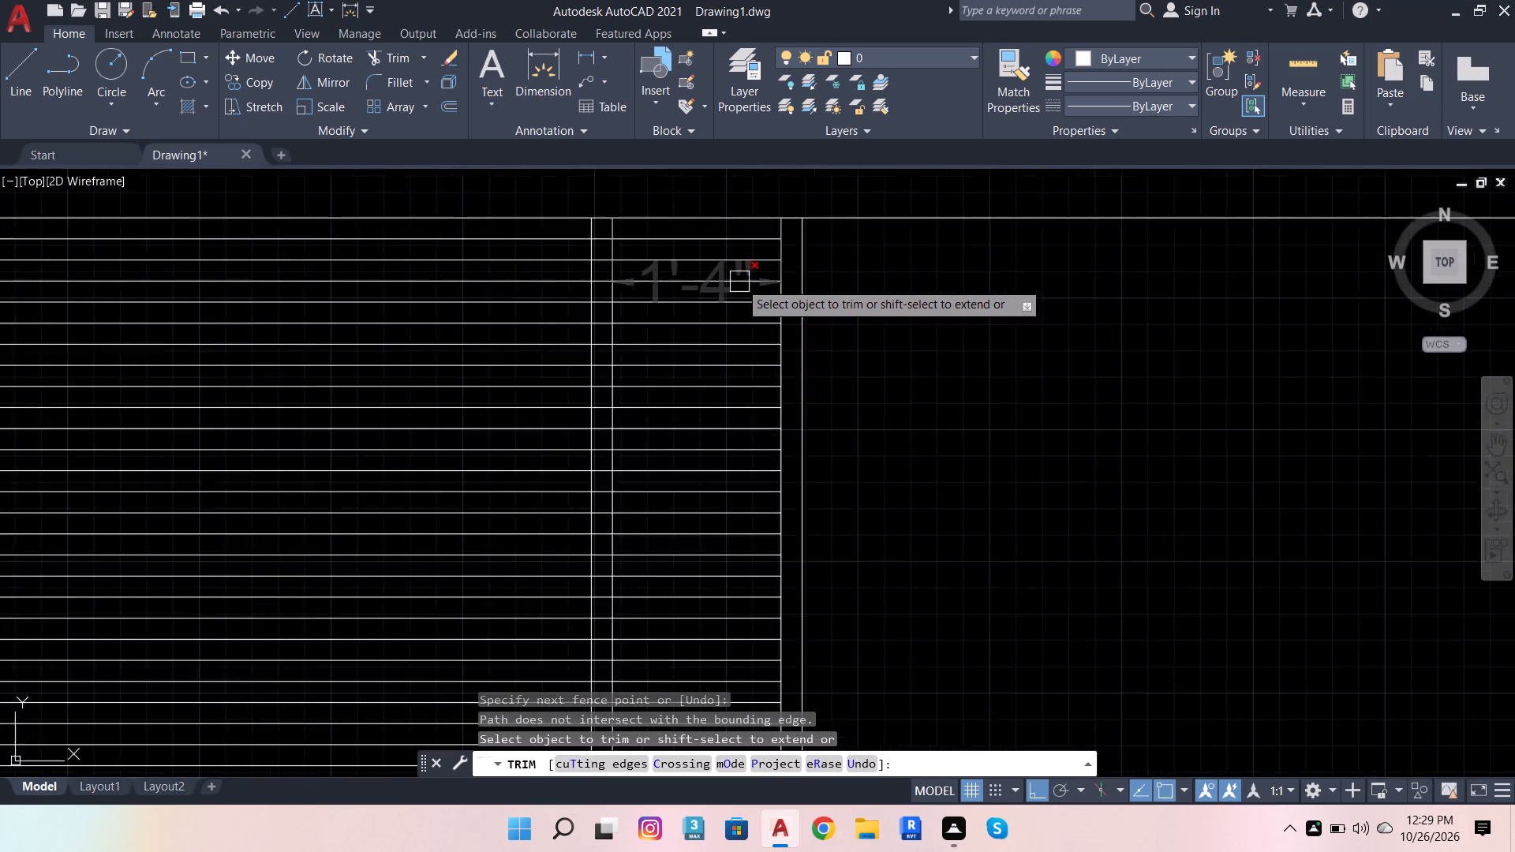
pyautogui.scroll(2, 739, 282)
pyautogui.click(674, 301)
# Extend the slat lines, including the lowest ones, to the inner left frame line of the second opening.
pyautogui.scroll(-4, 728, 339)
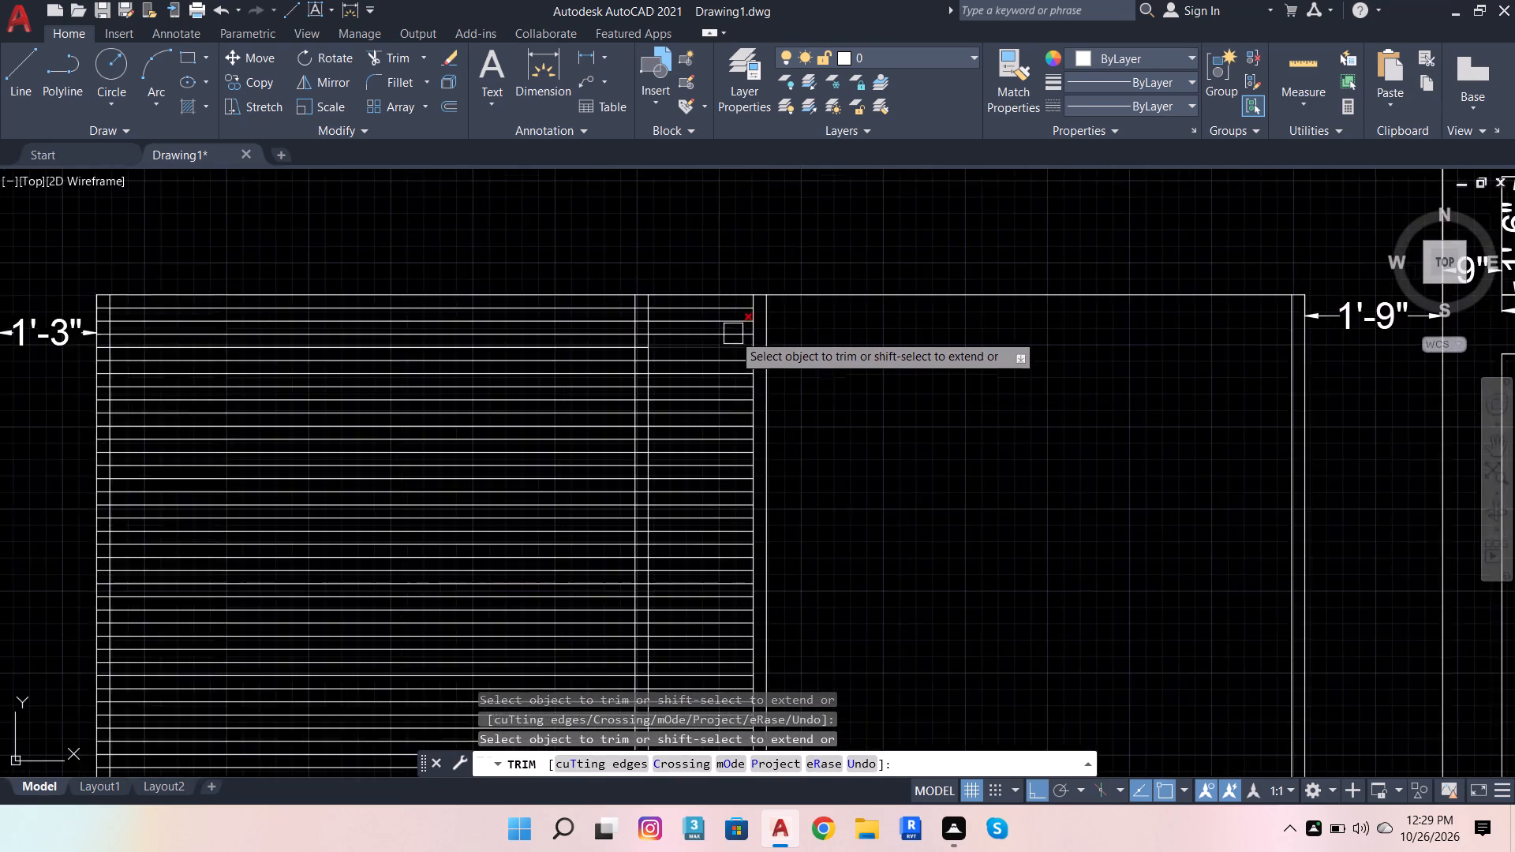
pyautogui.scroll(-4, 733, 333)
pyautogui.scroll(2, 728, 319)
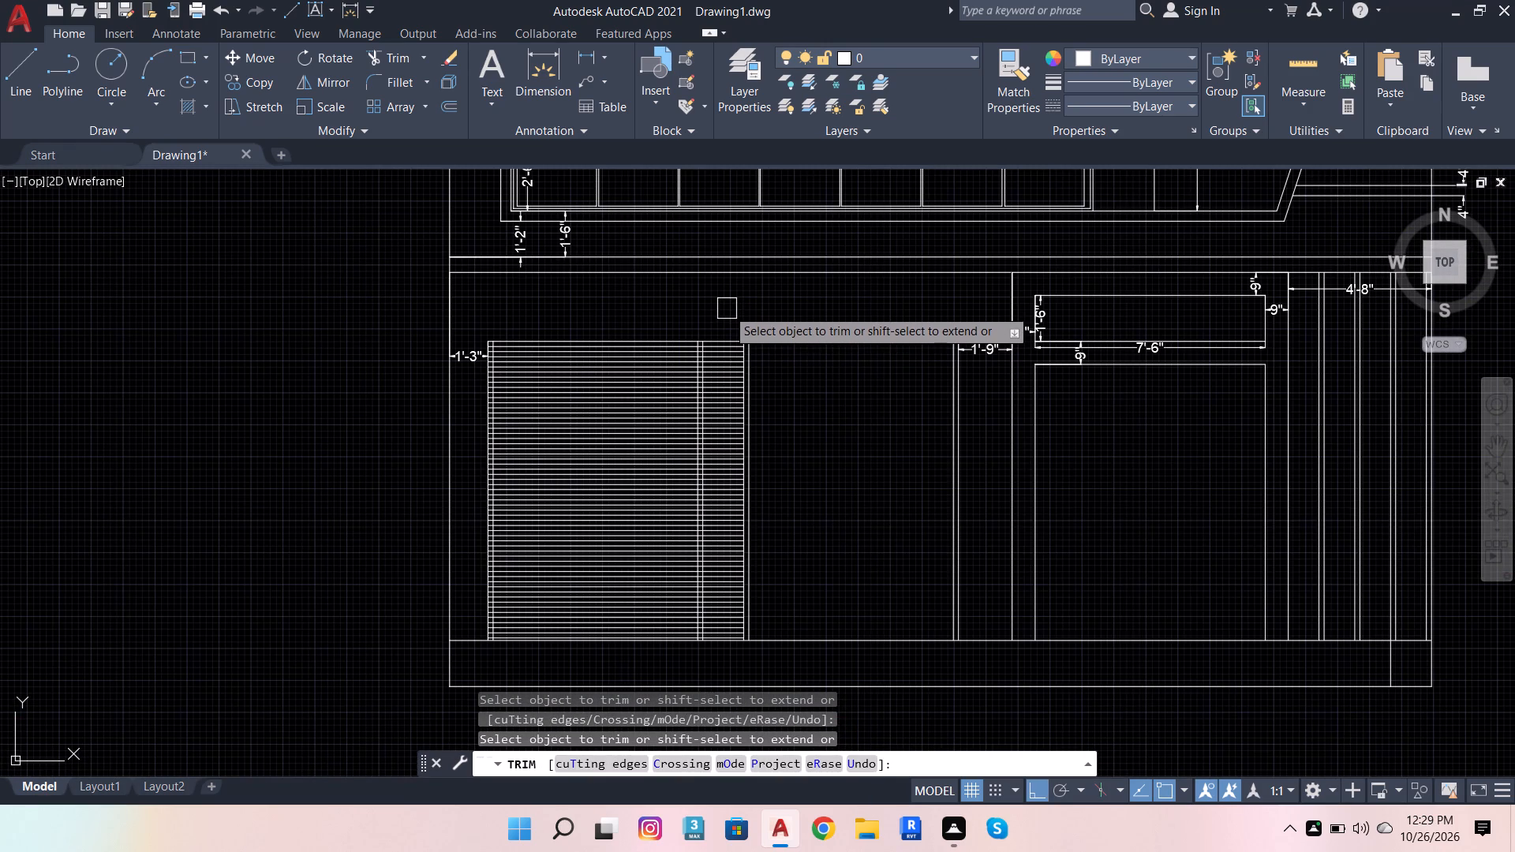
pyautogui.keyDown('shift'); pyautogui.moveTo(727, 308); pyautogui.dragTo(713, 498); pyautogui.keyUp('shift')
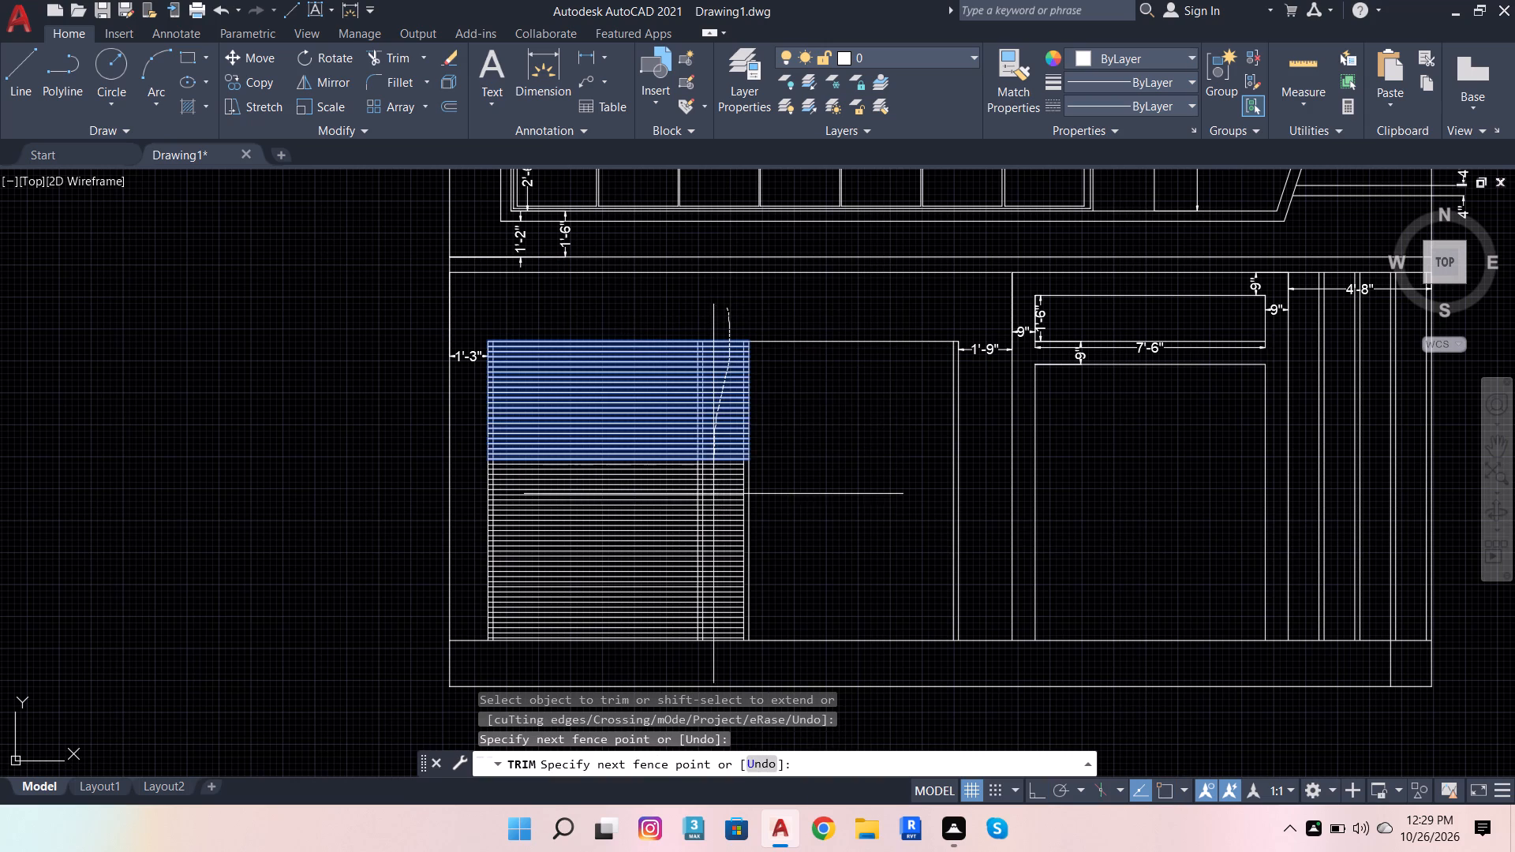
pyautogui.keyDown('shift'); pyautogui.moveTo(713, 498); pyautogui.dragTo(722, 614); pyautogui.keyUp('shift')
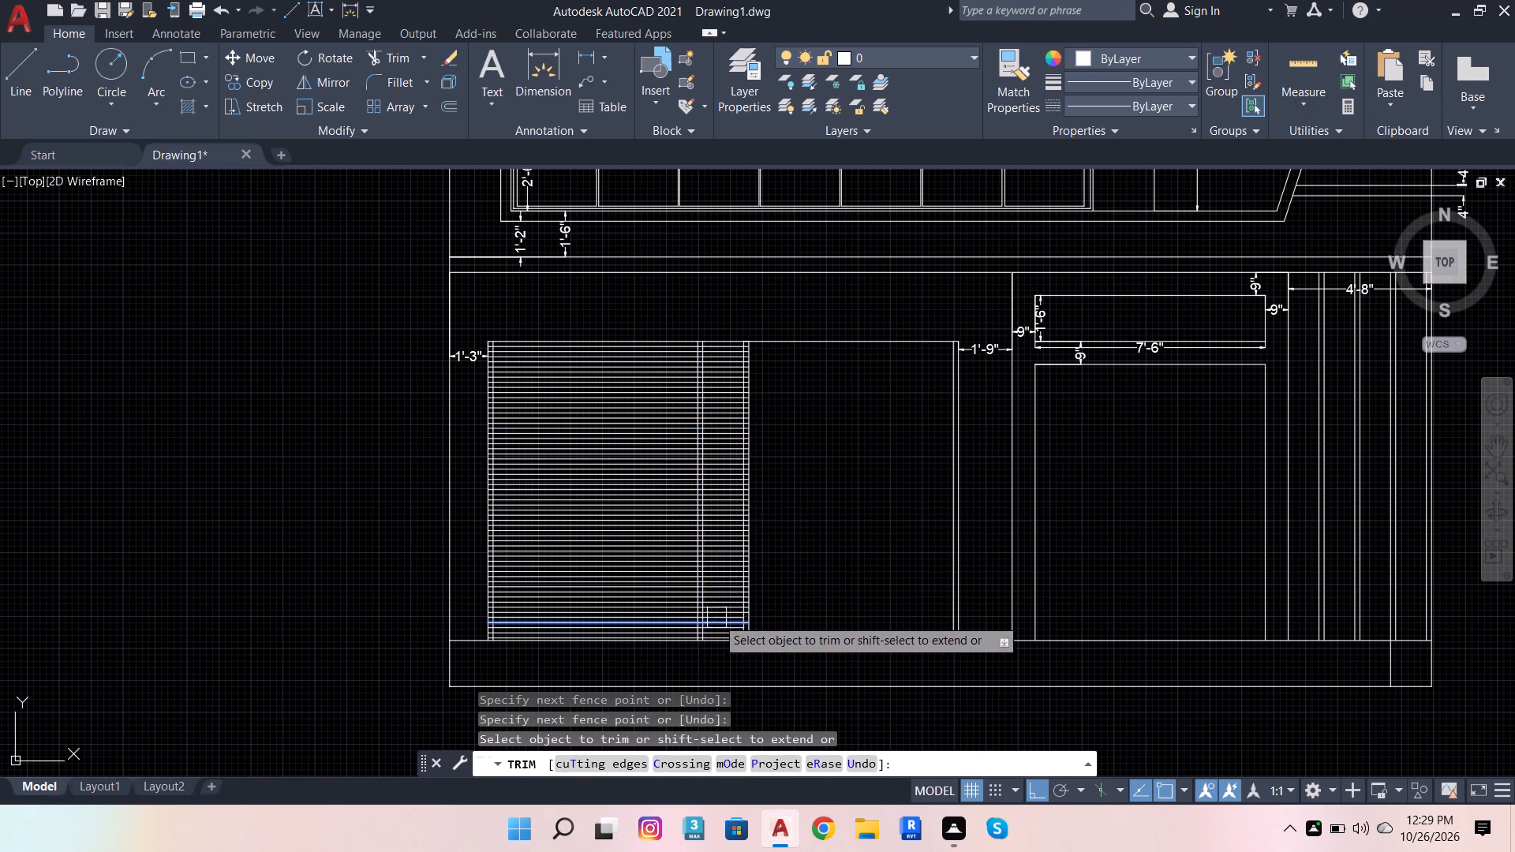
pyautogui.keyDown('shift'); pyautogui.scroll(2, 716, 618); pyautogui.keyUp('shift')
pyautogui.keyDown('shift'); pyautogui.scroll(-2, 753, 604); pyautogui.keyUp('shift')
pyautogui.keyDown('shift'); pyautogui.scroll(4, 749, 634); pyautogui.keyUp('shift')
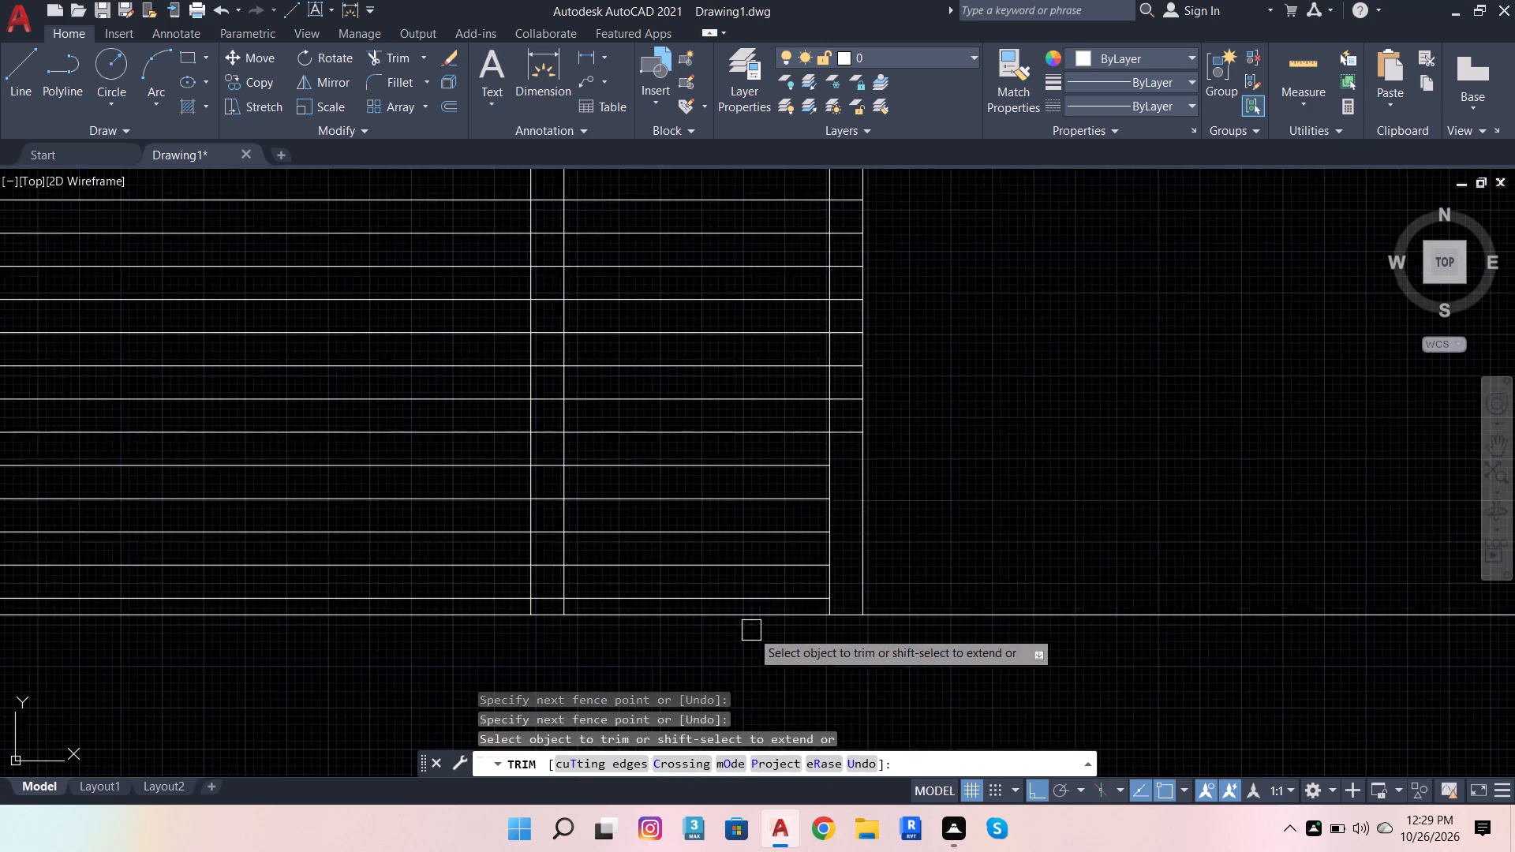
pyautogui.keyDown('shift'); pyautogui.scroll(2, 752, 630); pyautogui.keyUp('shift')
pyautogui.keyDown('shift'); pyautogui.moveTo(770, 584); pyautogui.dragTo(784, 215); pyautogui.keyUp('shift')
# Extend all slat lines across the second opening to the inner line of its right side frame.
pyautogui.keyDown('shift'); pyautogui.scroll(-2, 750, 381); pyautogui.keyUp('shift')
pyautogui.scroll(-5, 729, 394)
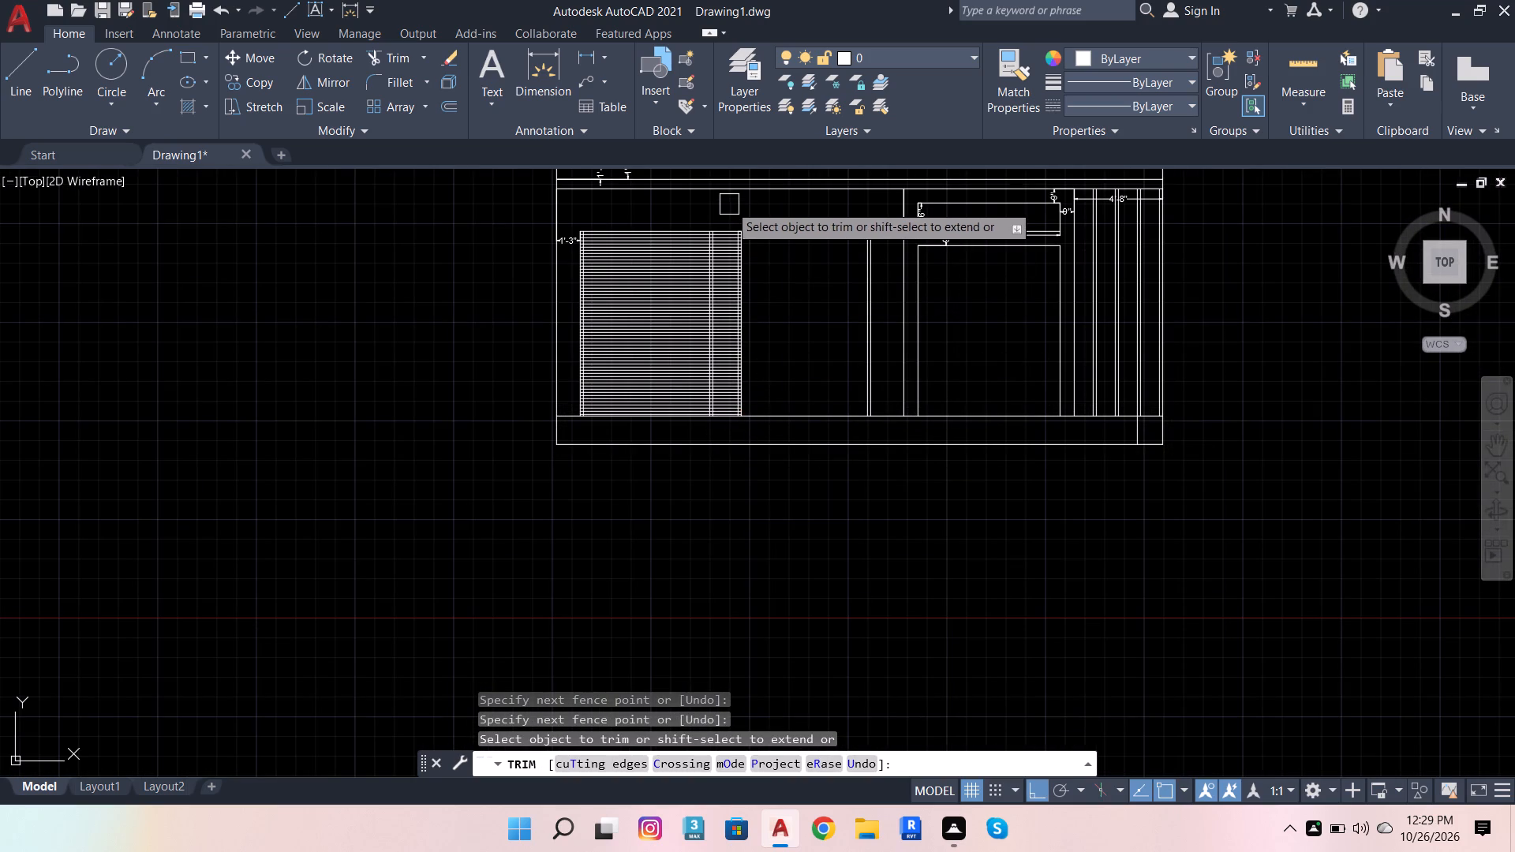
pyautogui.keyDown('shift'); pyautogui.moveTo(726, 208); pyautogui.dragTo(728, 305); pyautogui.keyUp('shift')
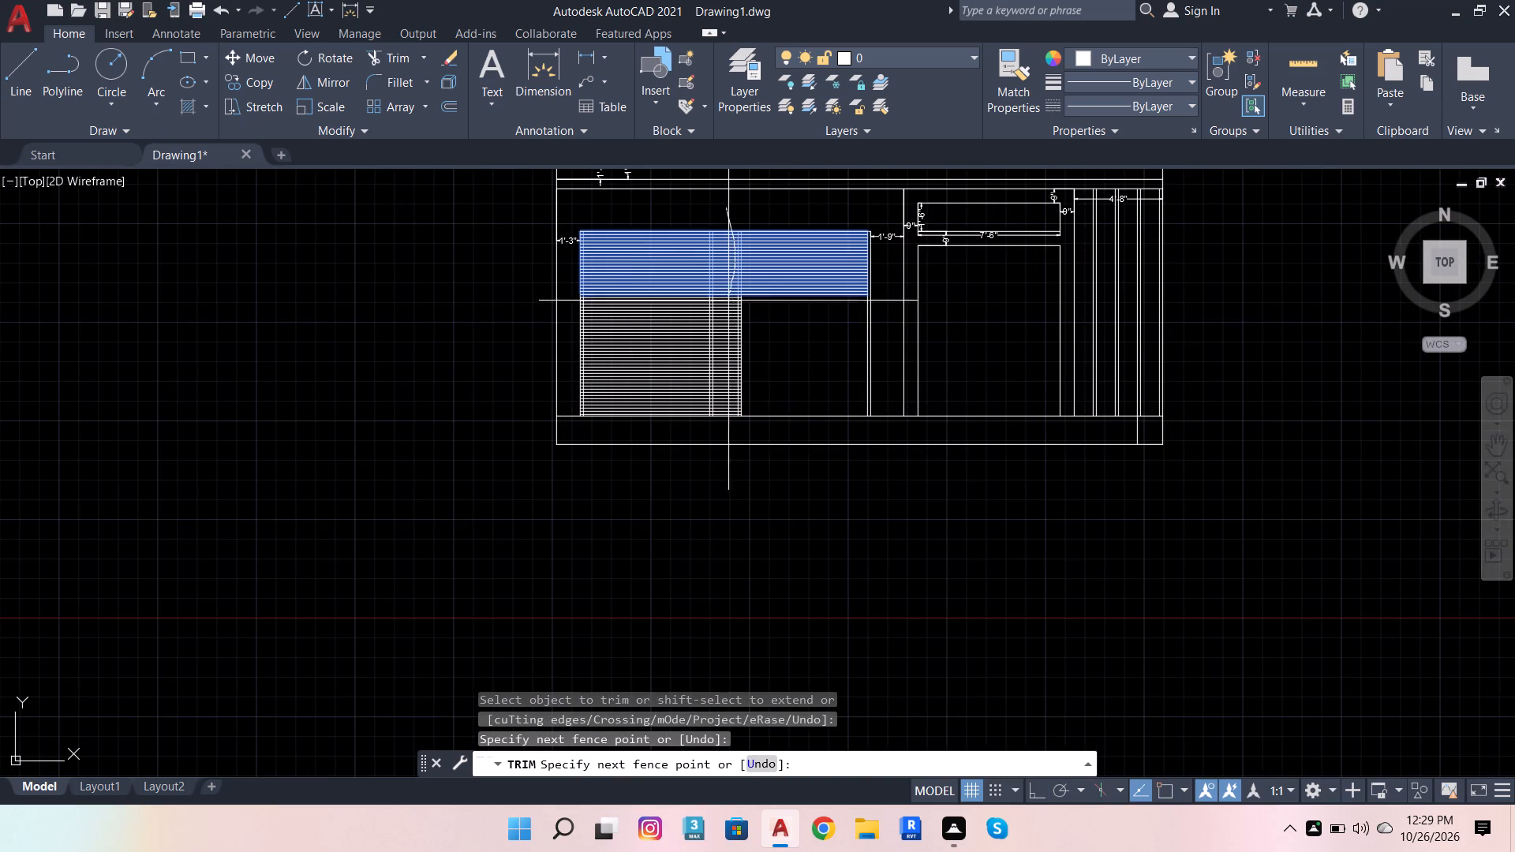
pyautogui.keyDown('shift'); pyautogui.moveTo(728, 305); pyautogui.dragTo(720, 416); pyautogui.keyUp('shift')
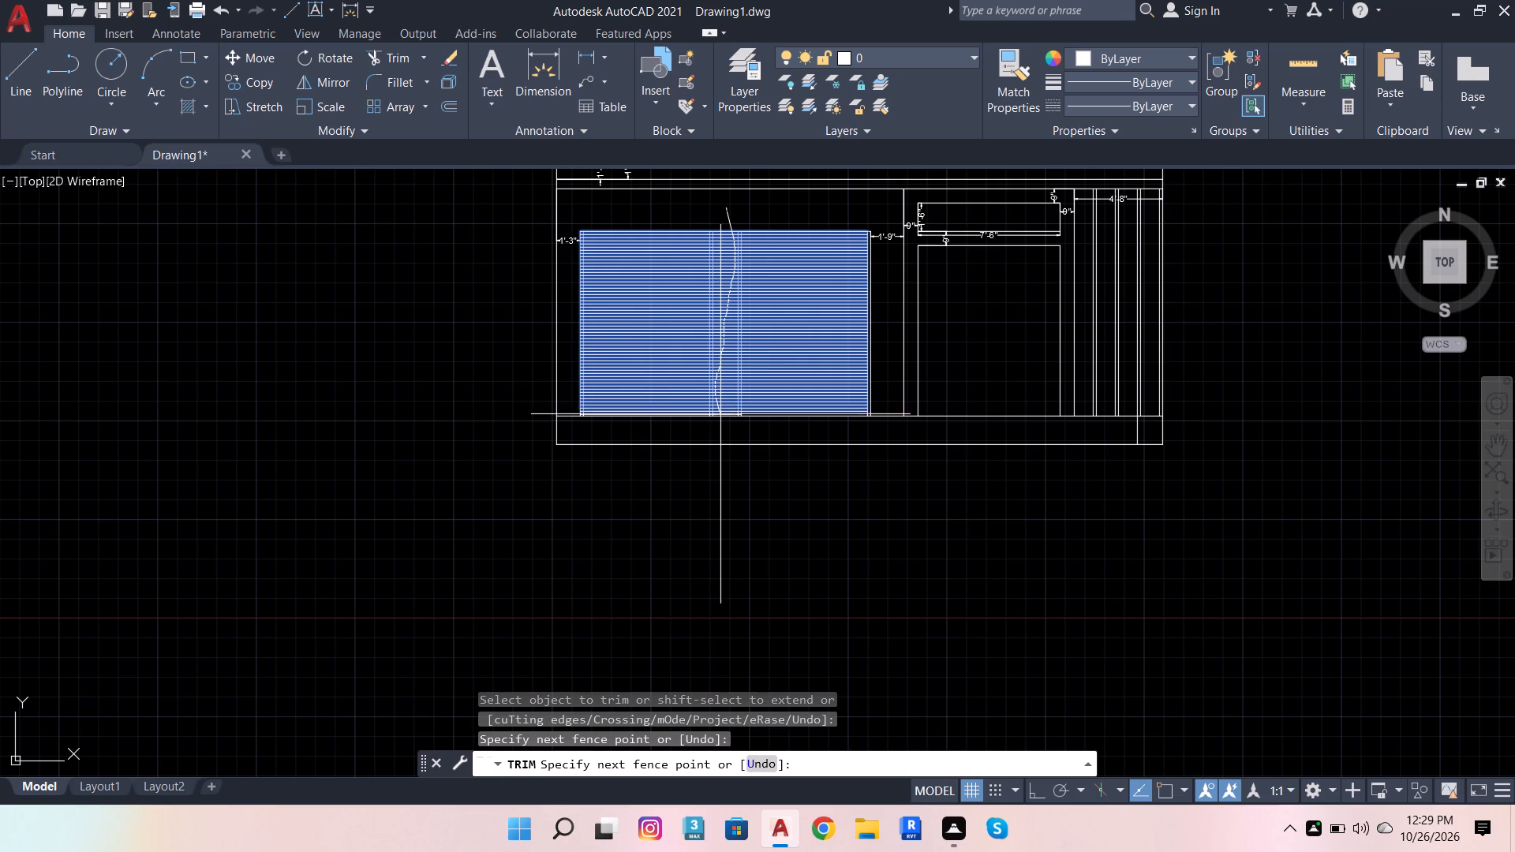
pyautogui.keyDown('shift'); pyautogui.moveTo(720, 416); pyautogui.dragTo(720, 418); pyautogui.keyUp('shift')
# Trim the slat lines within the second opening's left side frame, from its top down to the base line.
pyautogui.scroll(2, 840, 402)
pyautogui.scroll(-1, 678, 519)
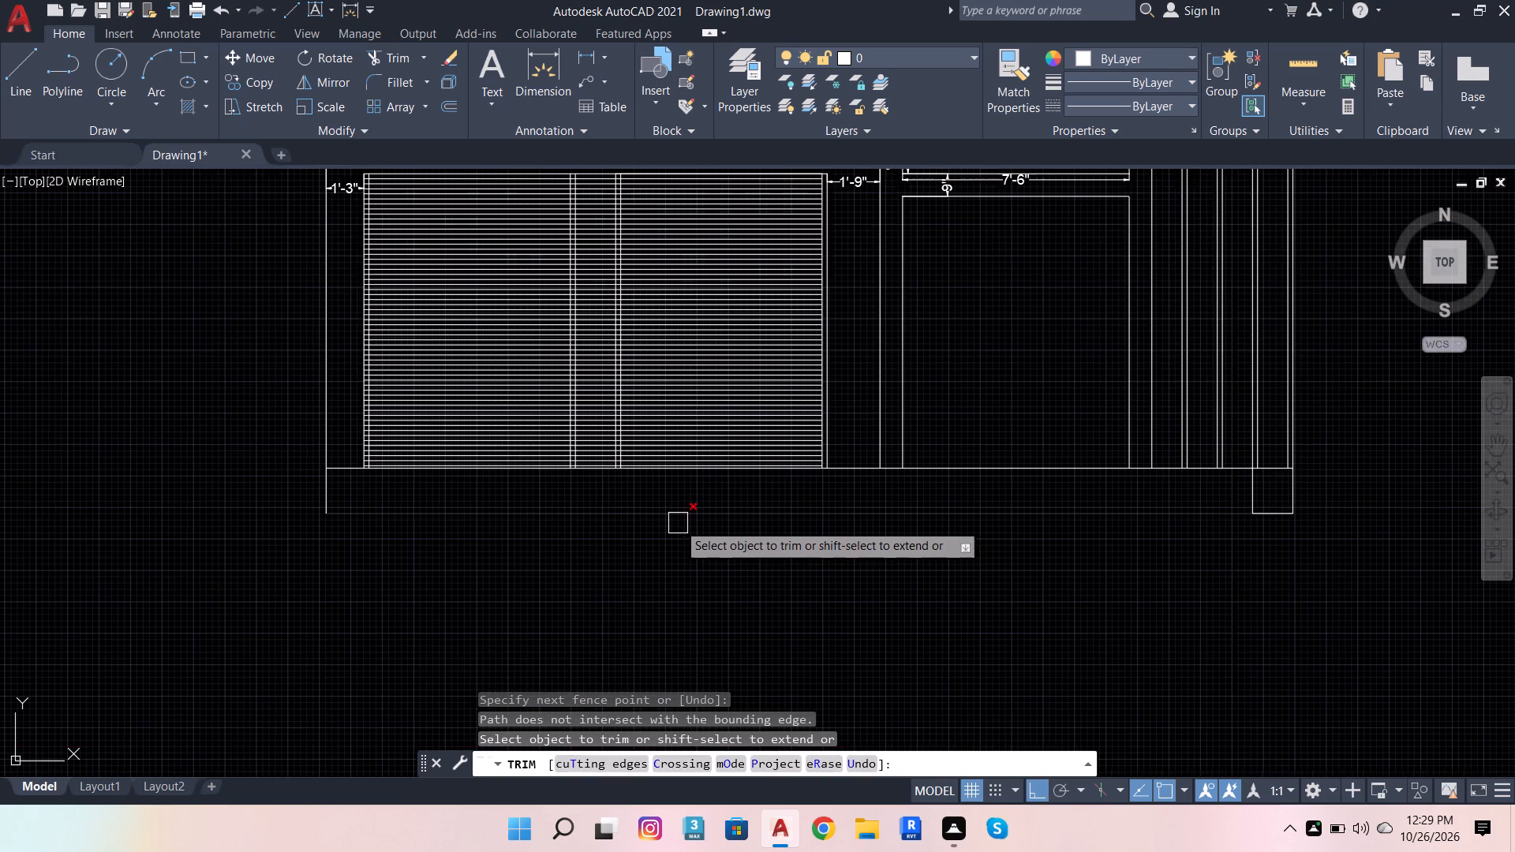
pyautogui.scroll(-2, 759, 535)
pyautogui.scroll(4, 700, 362)
pyautogui.scroll(-2, 732, 445)
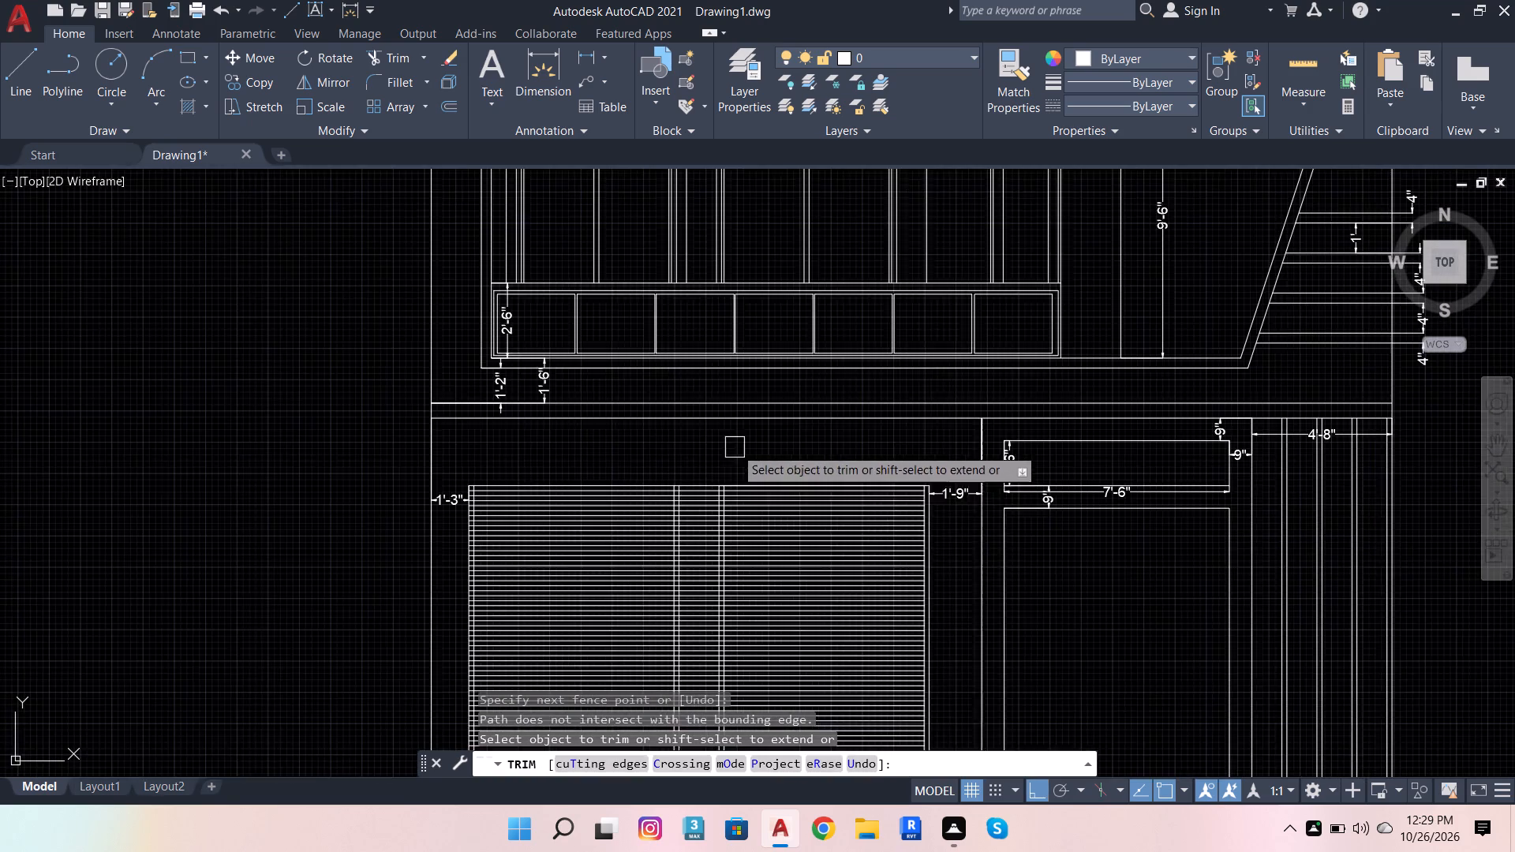
pyautogui.scroll(5, 715, 538)
pyautogui.scroll(-2, 746, 344)
pyautogui.scroll(2, 743, 267)
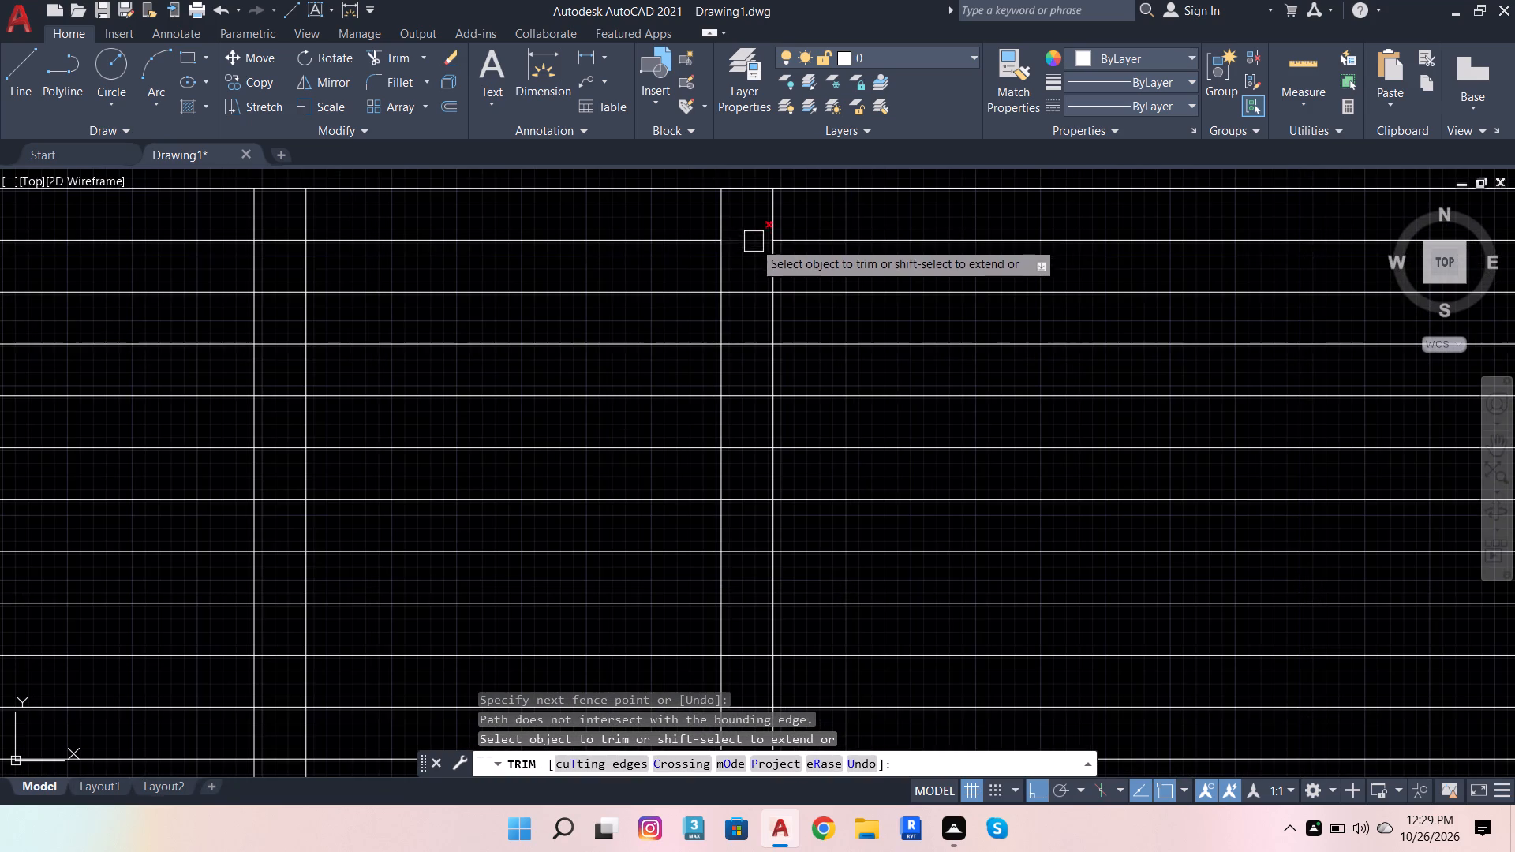
pyautogui.click(758, 216)
pyautogui.scroll(-2, 750, 232)
pyautogui.scroll(-3, 750, 322)
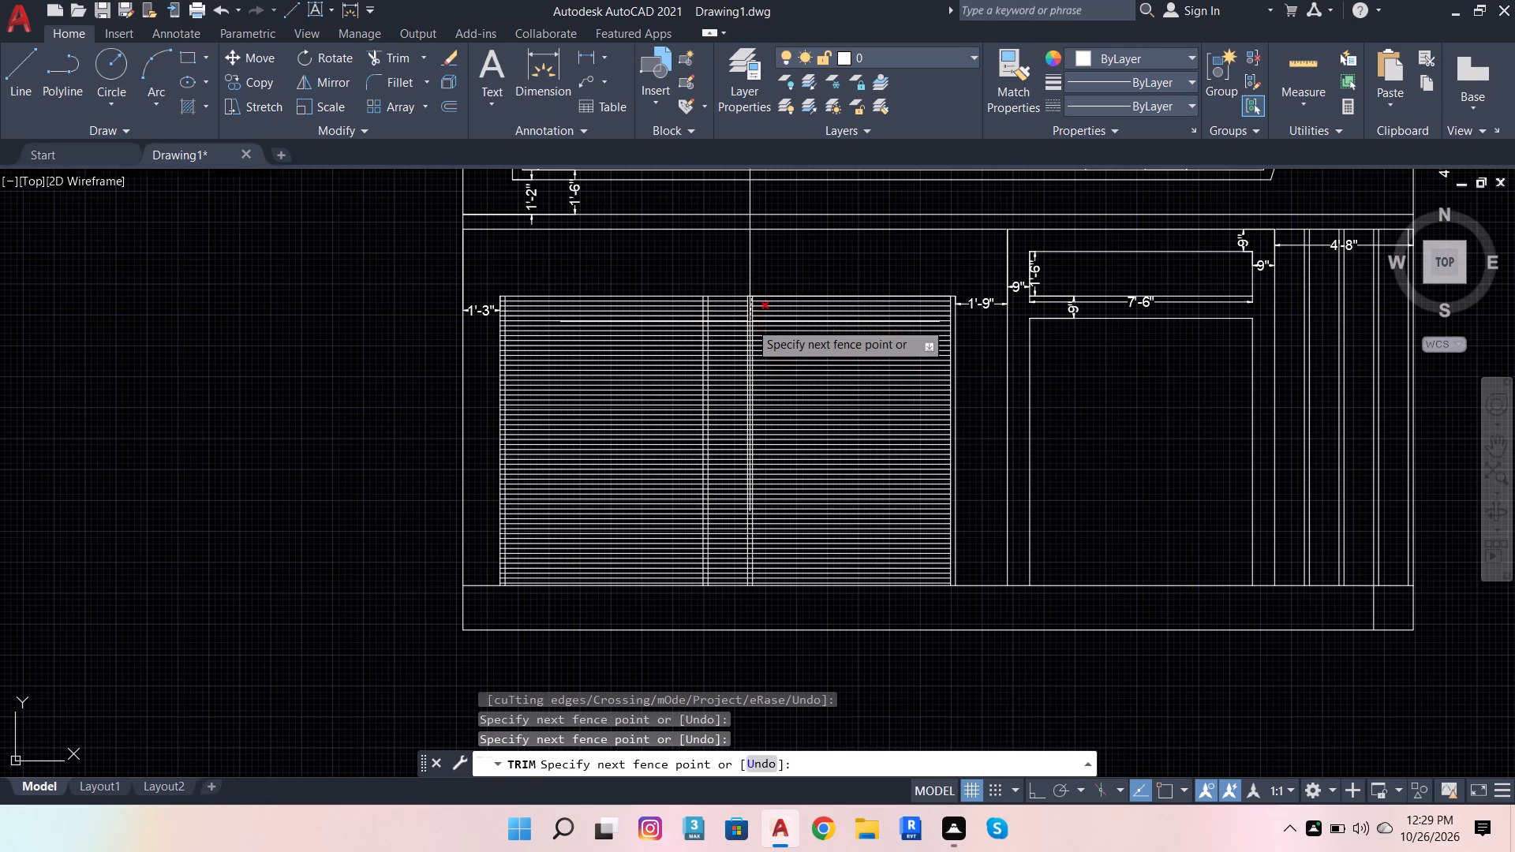
pyautogui.scroll(1, 757, 558)
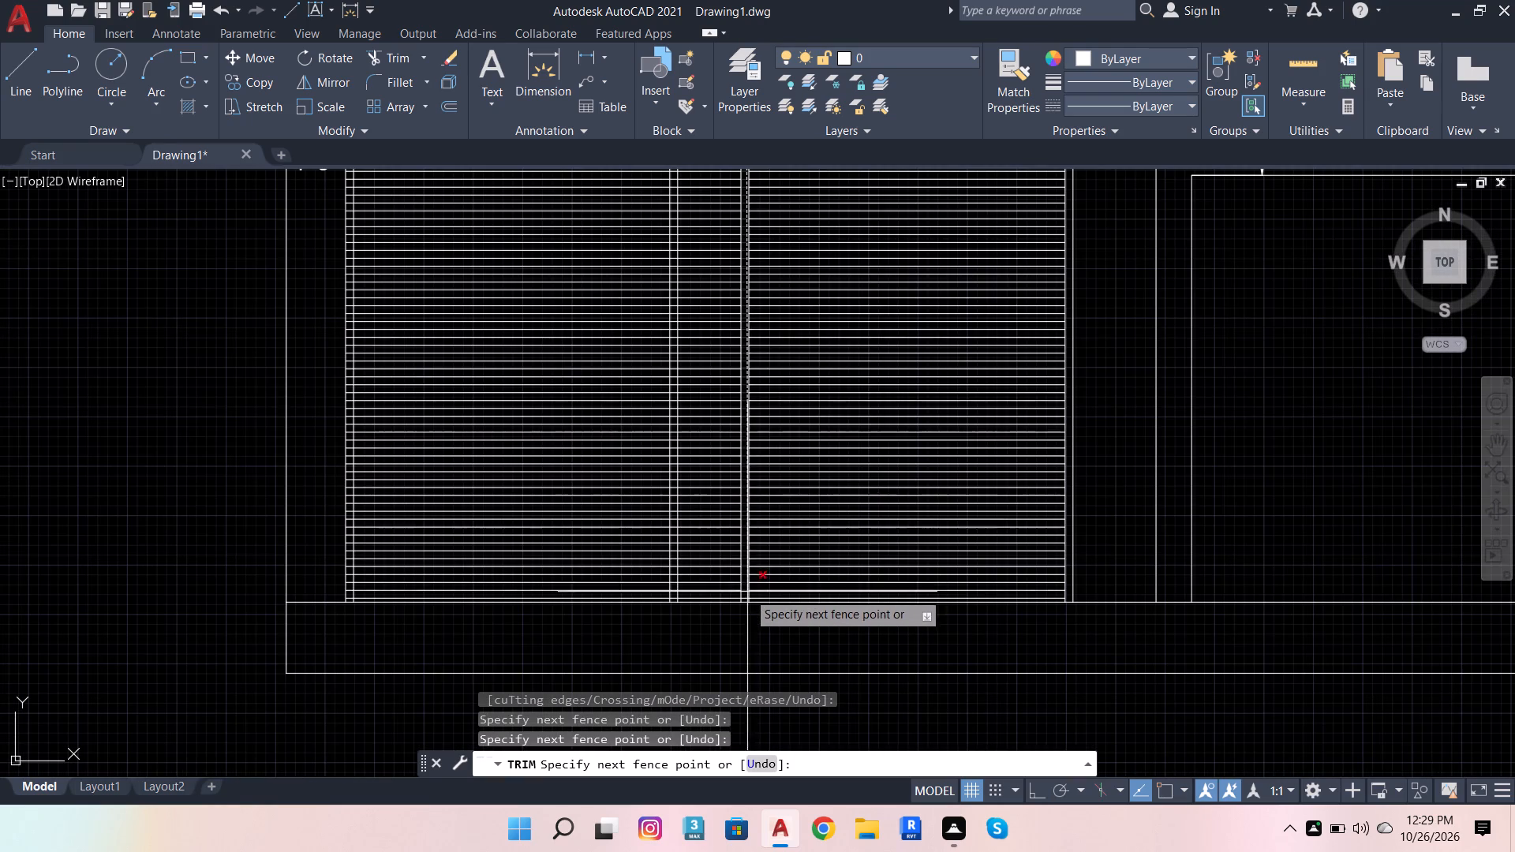
pyautogui.scroll(3, 745, 596)
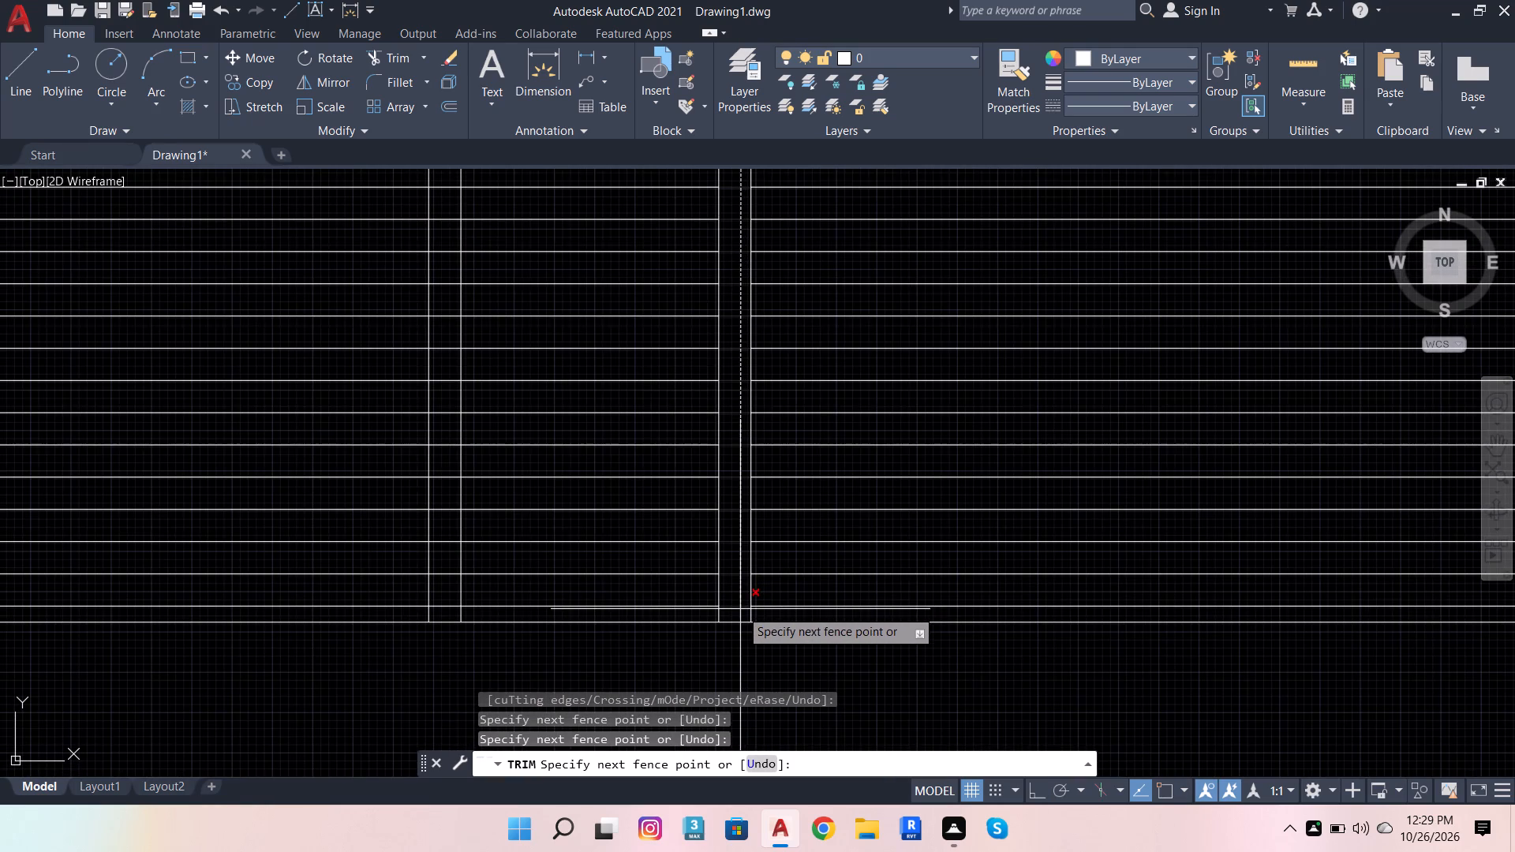
pyautogui.click(740, 609)
# Trim the slat lines within the leftmost opening's right side frame, from its top down to the base line.
pyautogui.scroll(-6, 757, 622)
pyautogui.scroll(4, 731, 455)
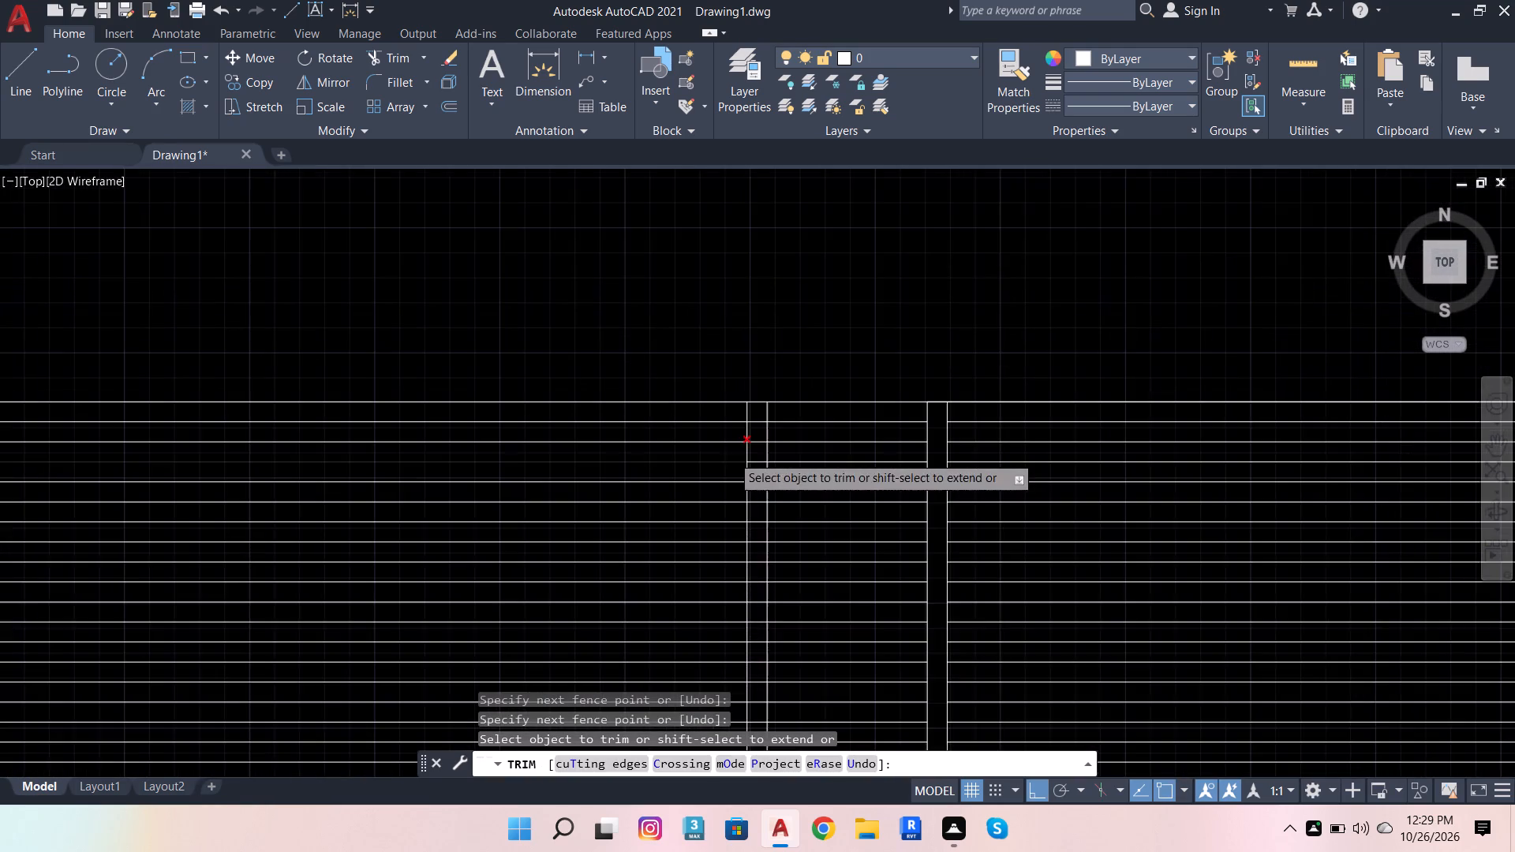
pyautogui.scroll(3, 753, 417)
pyautogui.click(754, 398)
pyautogui.scroll(-5, 754, 398)
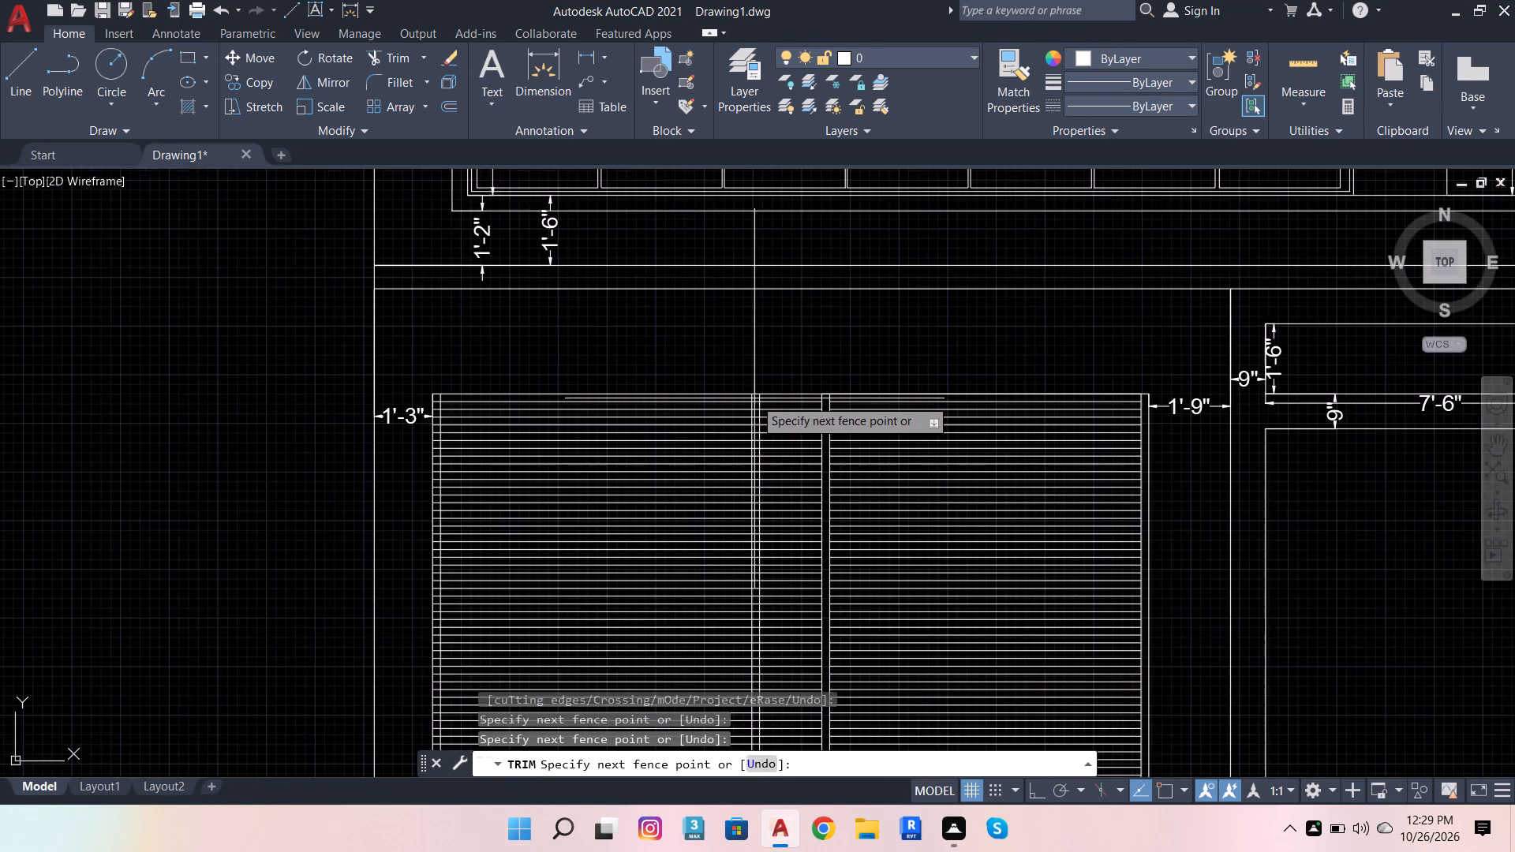
pyautogui.scroll(-4, 754, 398)
pyautogui.scroll(3, 751, 486)
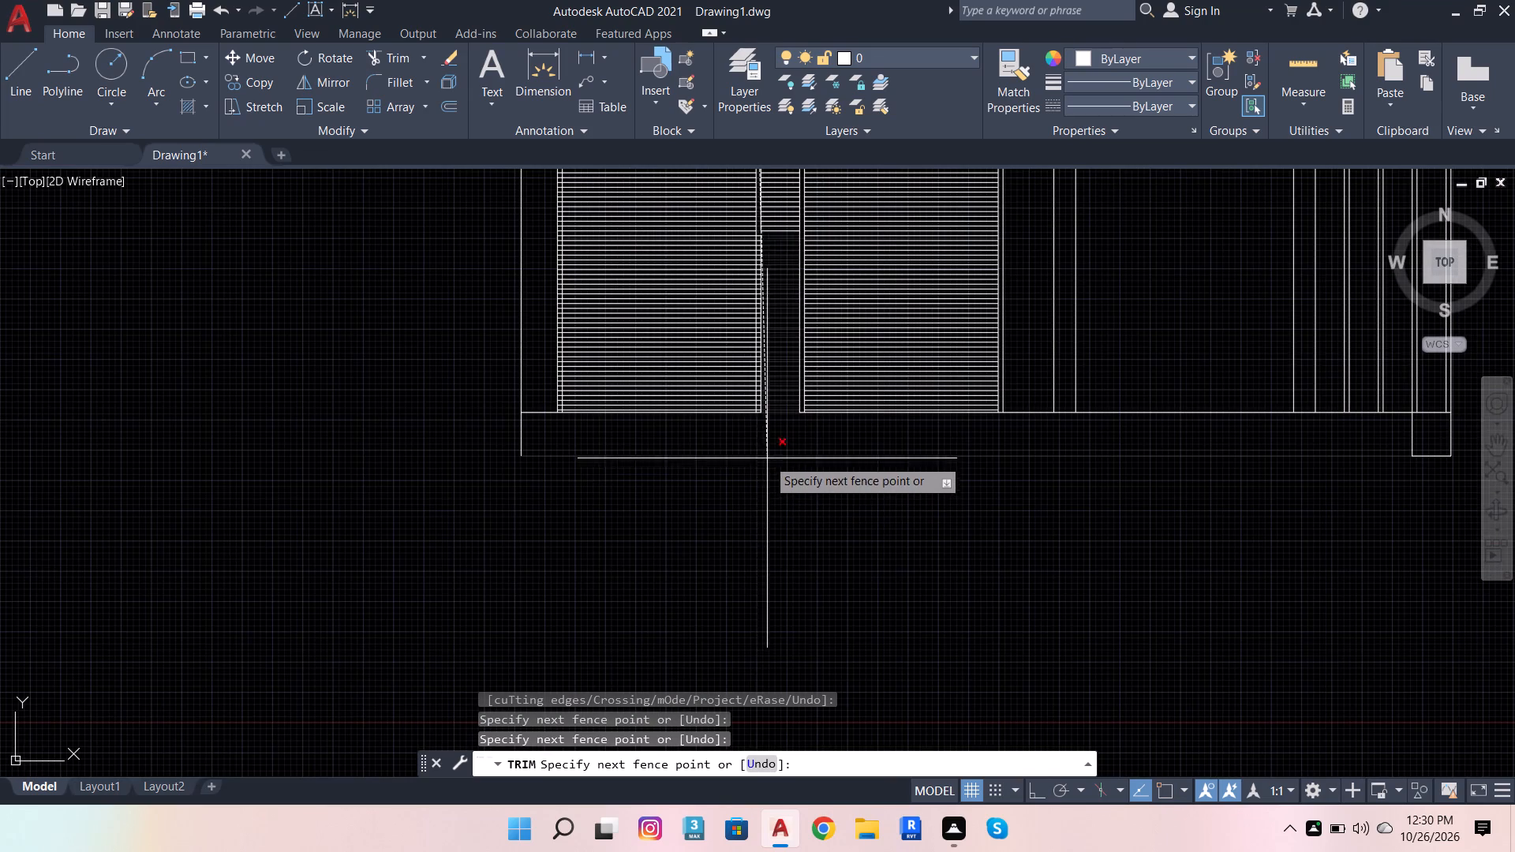
pyautogui.scroll(5, 757, 431)
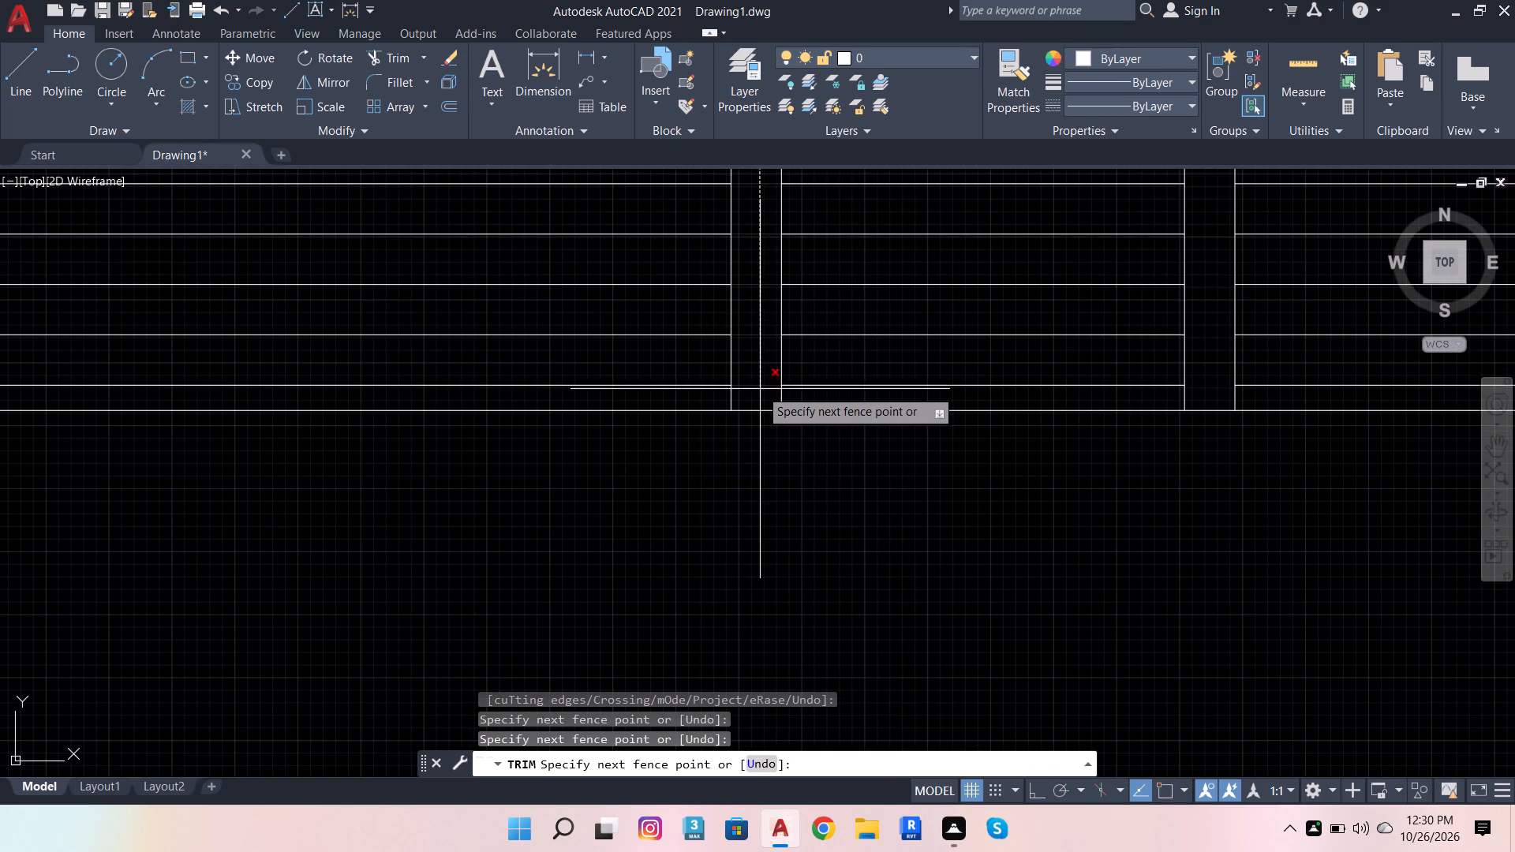
pyautogui.click(761, 395)
pyautogui.scroll(-6, 772, 478)
pyautogui.scroll(4, 765, 331)
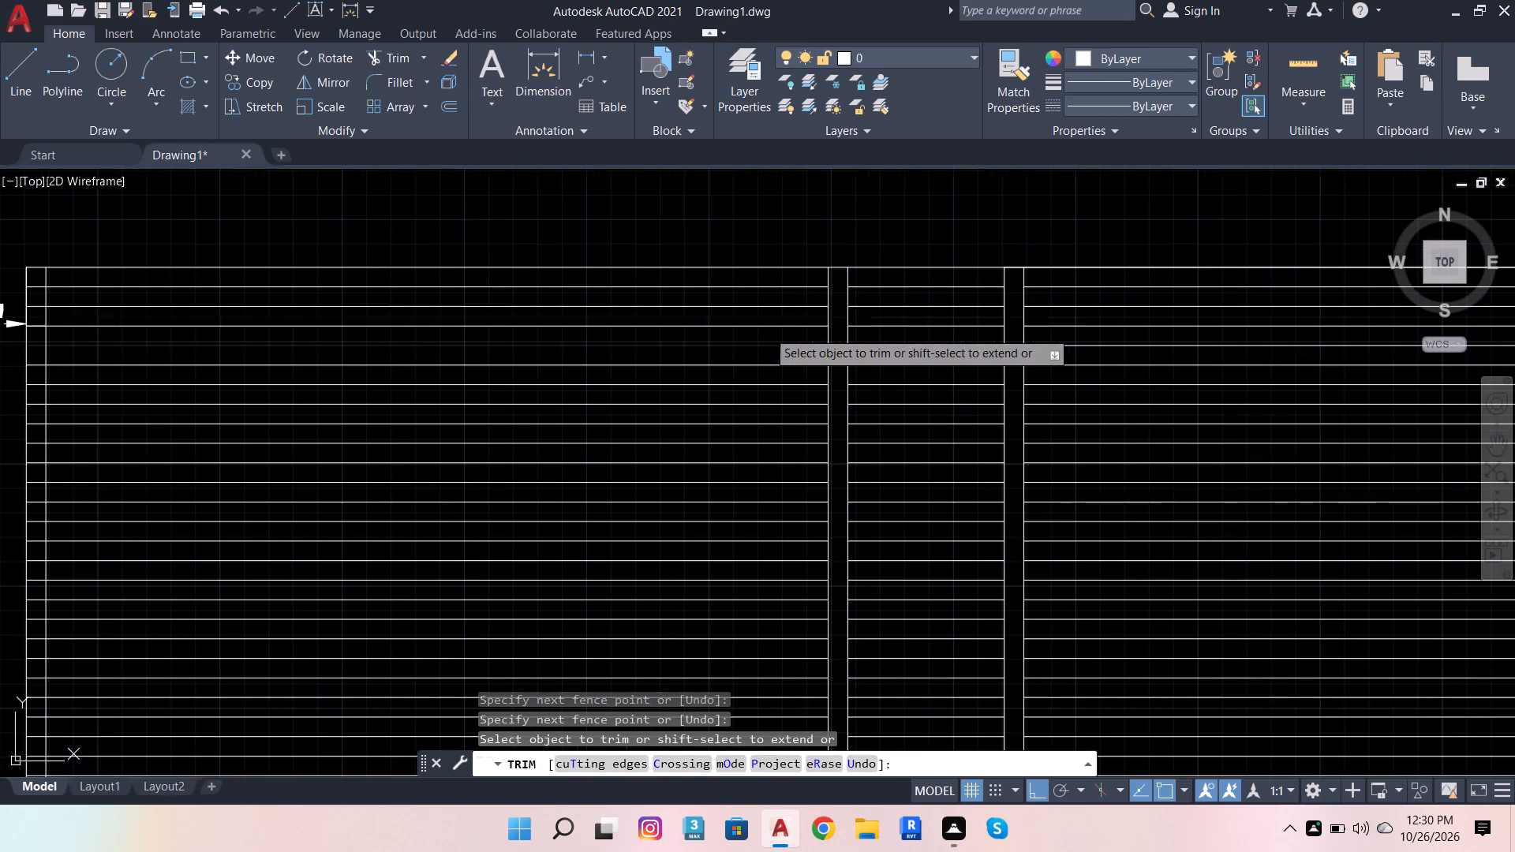
# Trim the slat lines within the leftmost opening's left side frame, from its top down to the base line.
pyautogui.click(885, 262)
pyautogui.scroll(-2, 911, 241)
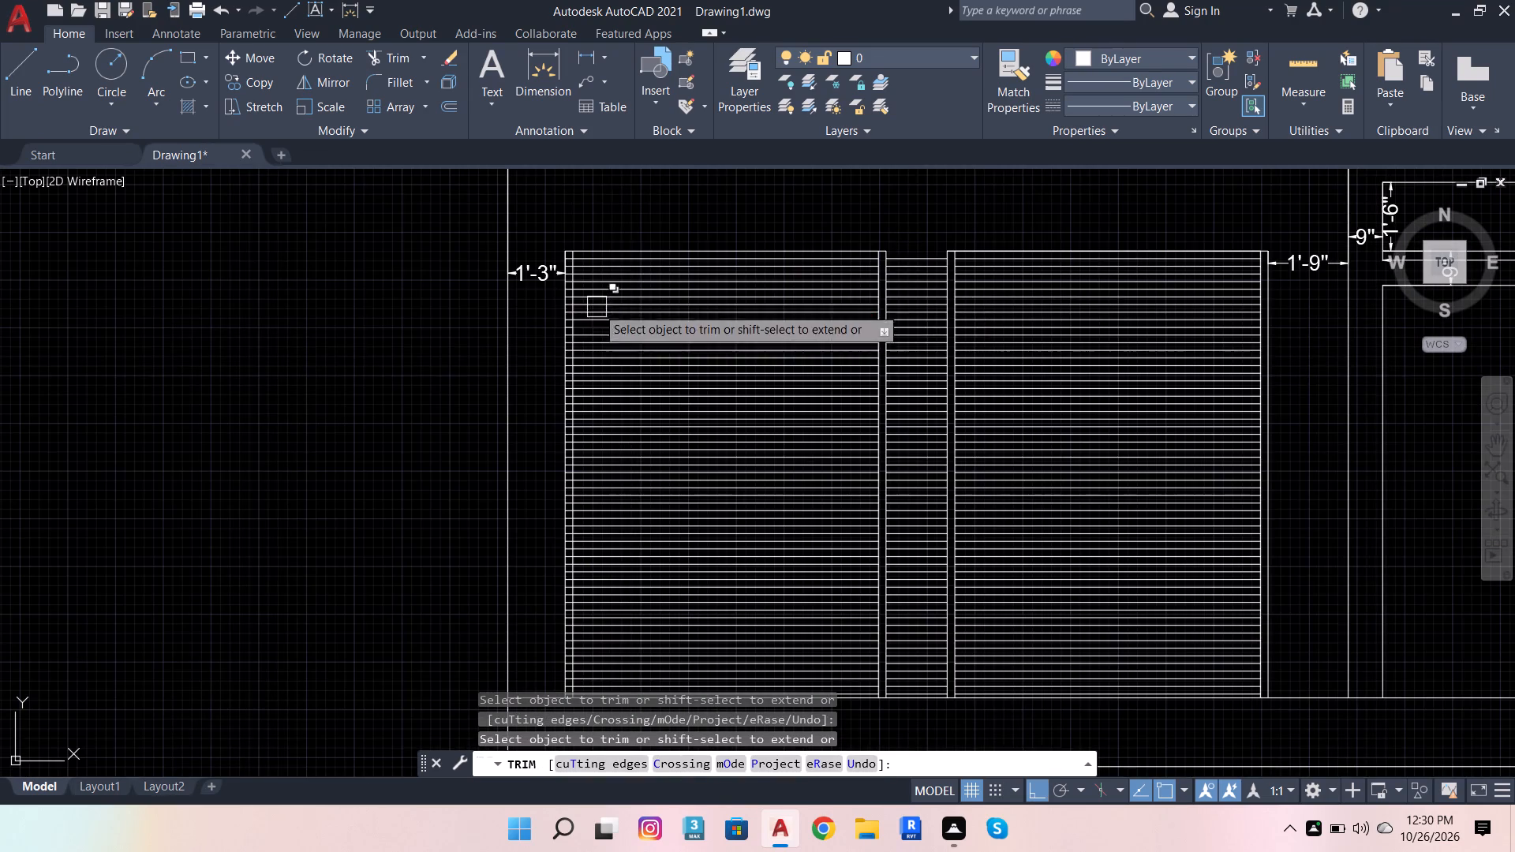
pyautogui.scroll(5, 563, 257)
pyautogui.click(612, 230)
pyautogui.scroll(-6, 612, 230)
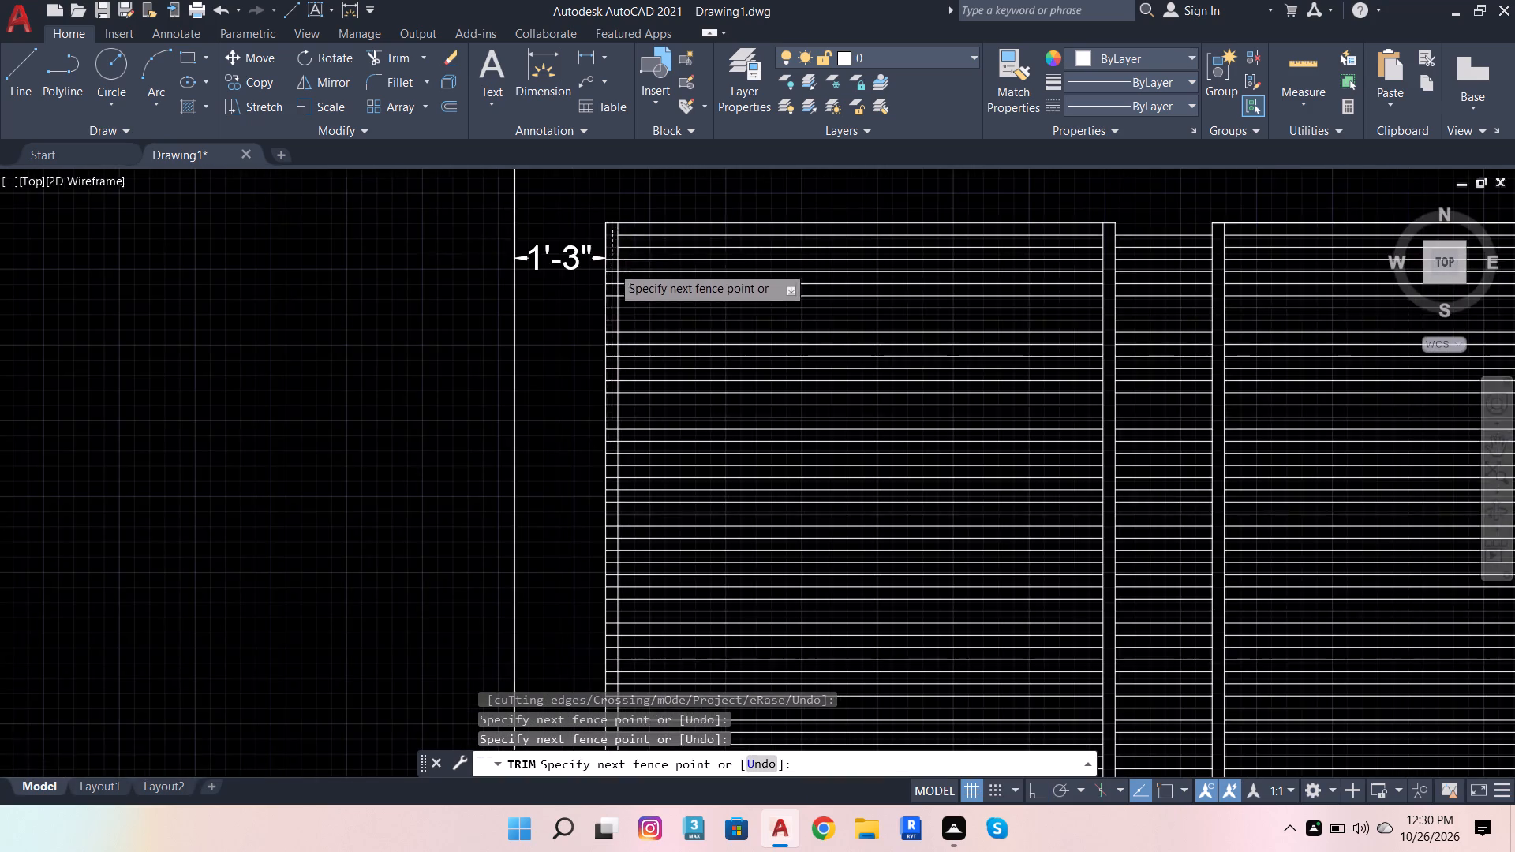
pyautogui.scroll(-4, 612, 266)
pyautogui.scroll(6, 614, 313)
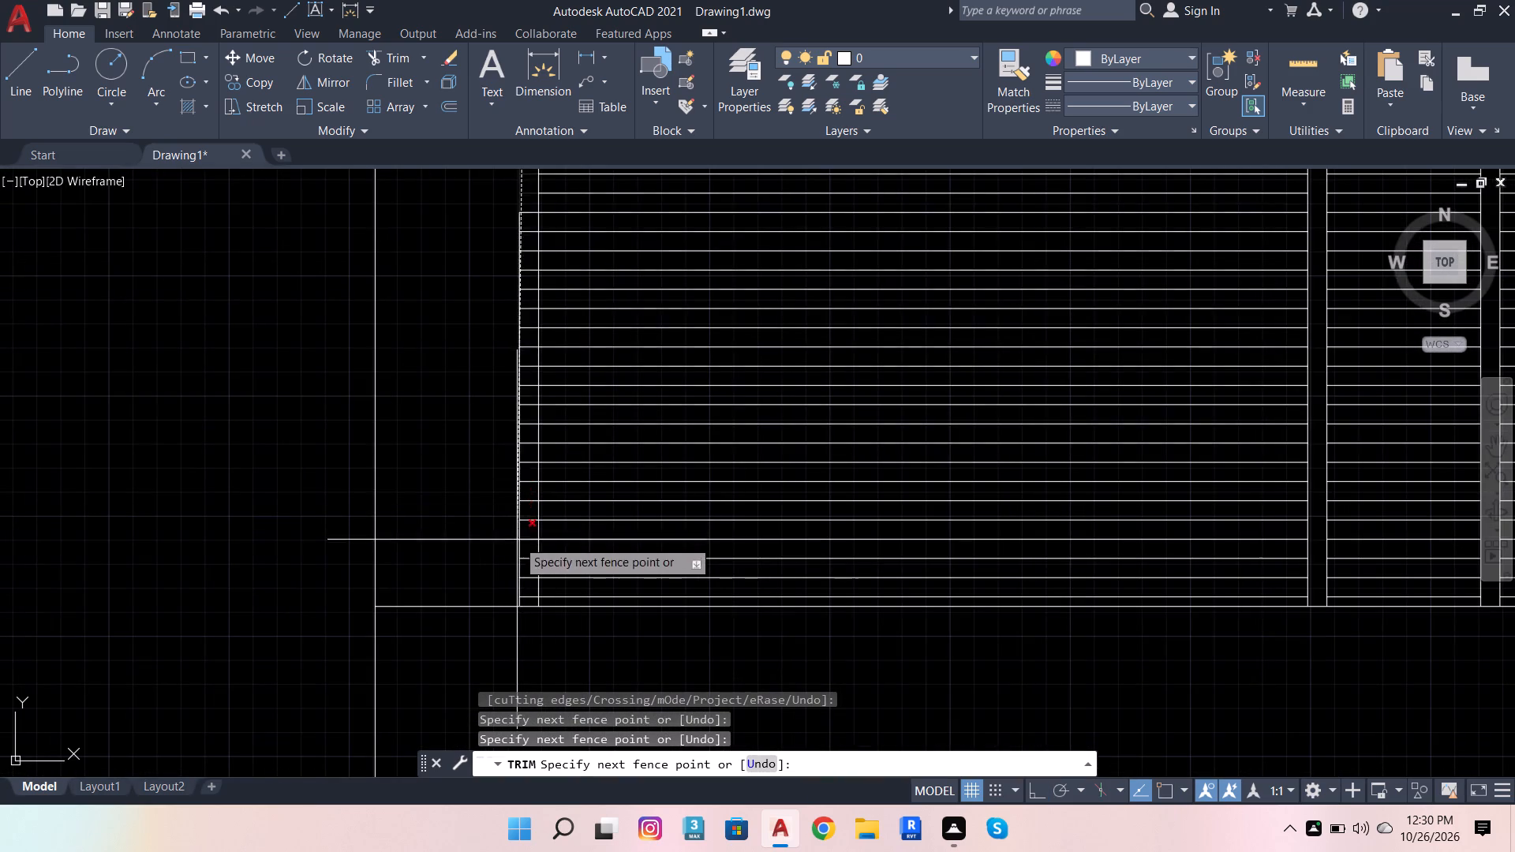
pyautogui.scroll(2, 533, 578)
pyautogui.click(515, 638)
pyautogui.scroll(-7, 527, 600)
pyautogui.scroll(2, 672, 458)
pyautogui.press('Escape')
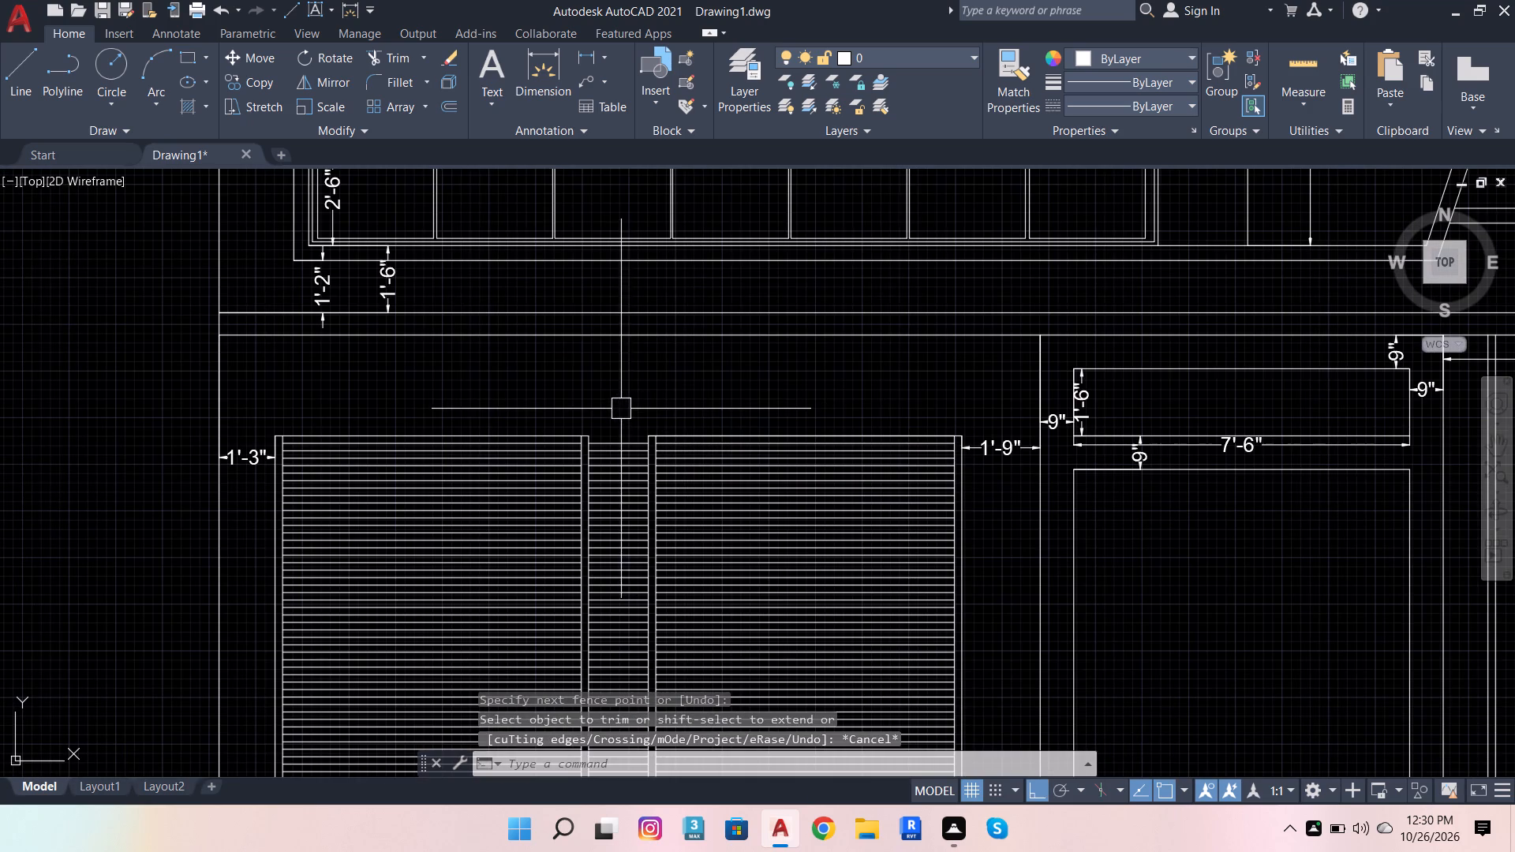
# Erase all the slat line pieces in the gap between the two leftmost openings.
pyautogui.scroll(-5, 649, 411)
pyautogui.scroll(5, 628, 456)
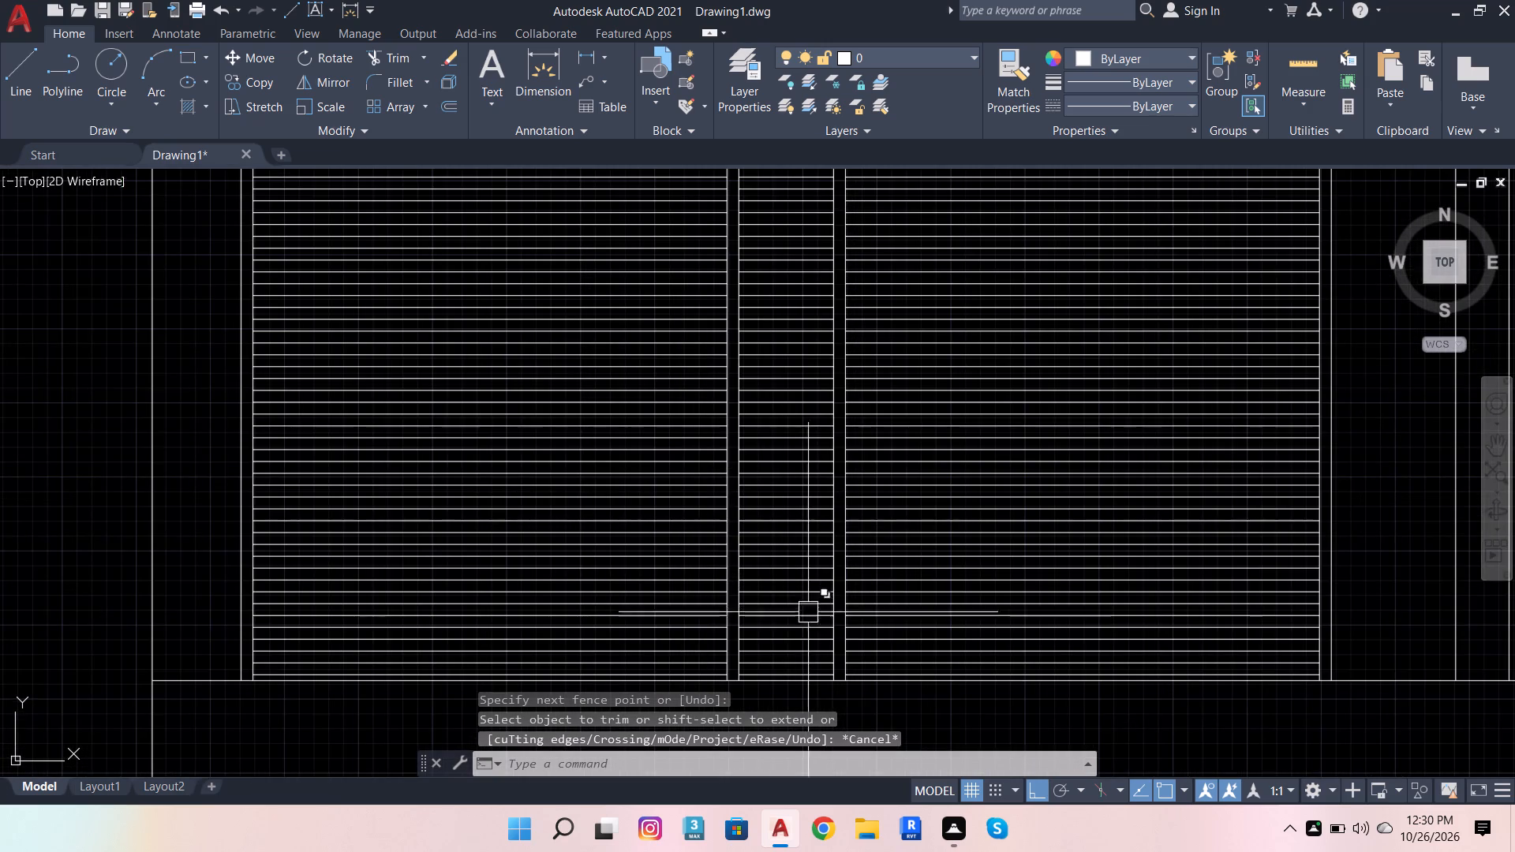
pyautogui.scroll(4, 816, 673)
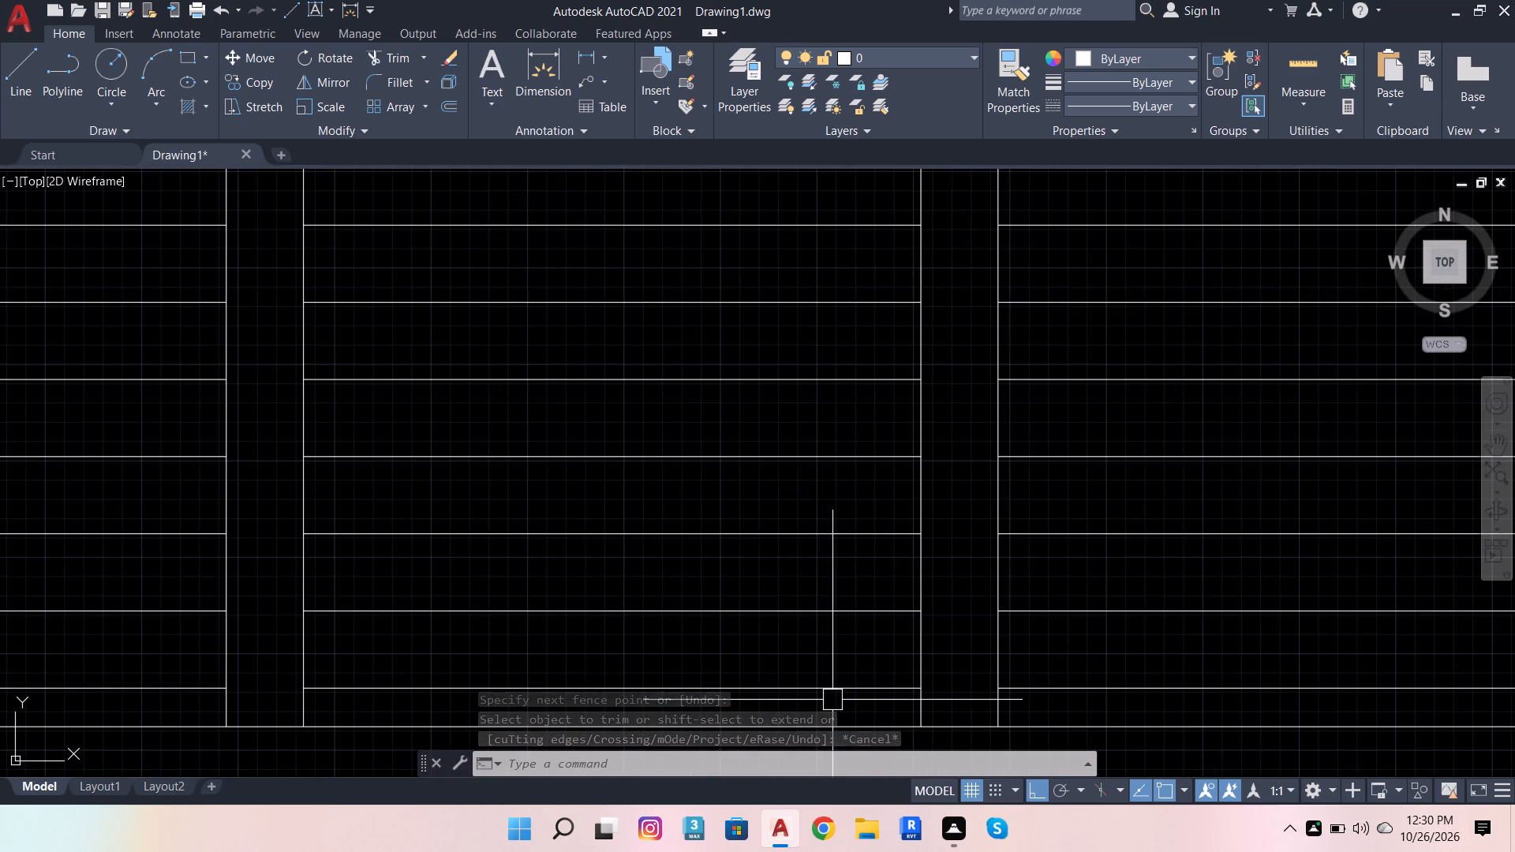
pyautogui.click(836, 706)
pyautogui.scroll(-3, 853, 669)
pyautogui.scroll(-3, 742, 496)
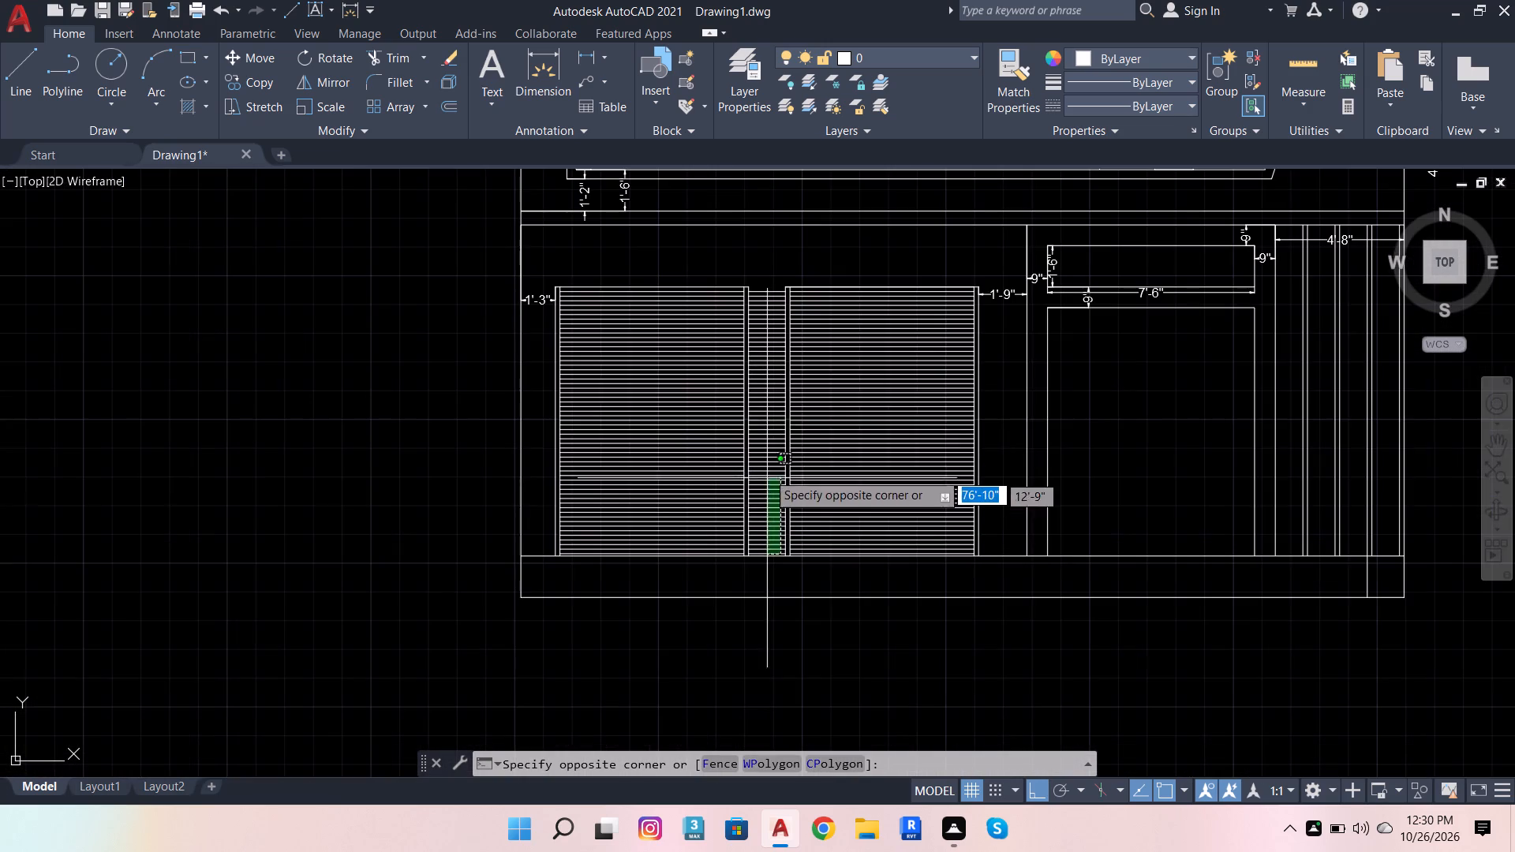
pyautogui.click(761, 285)
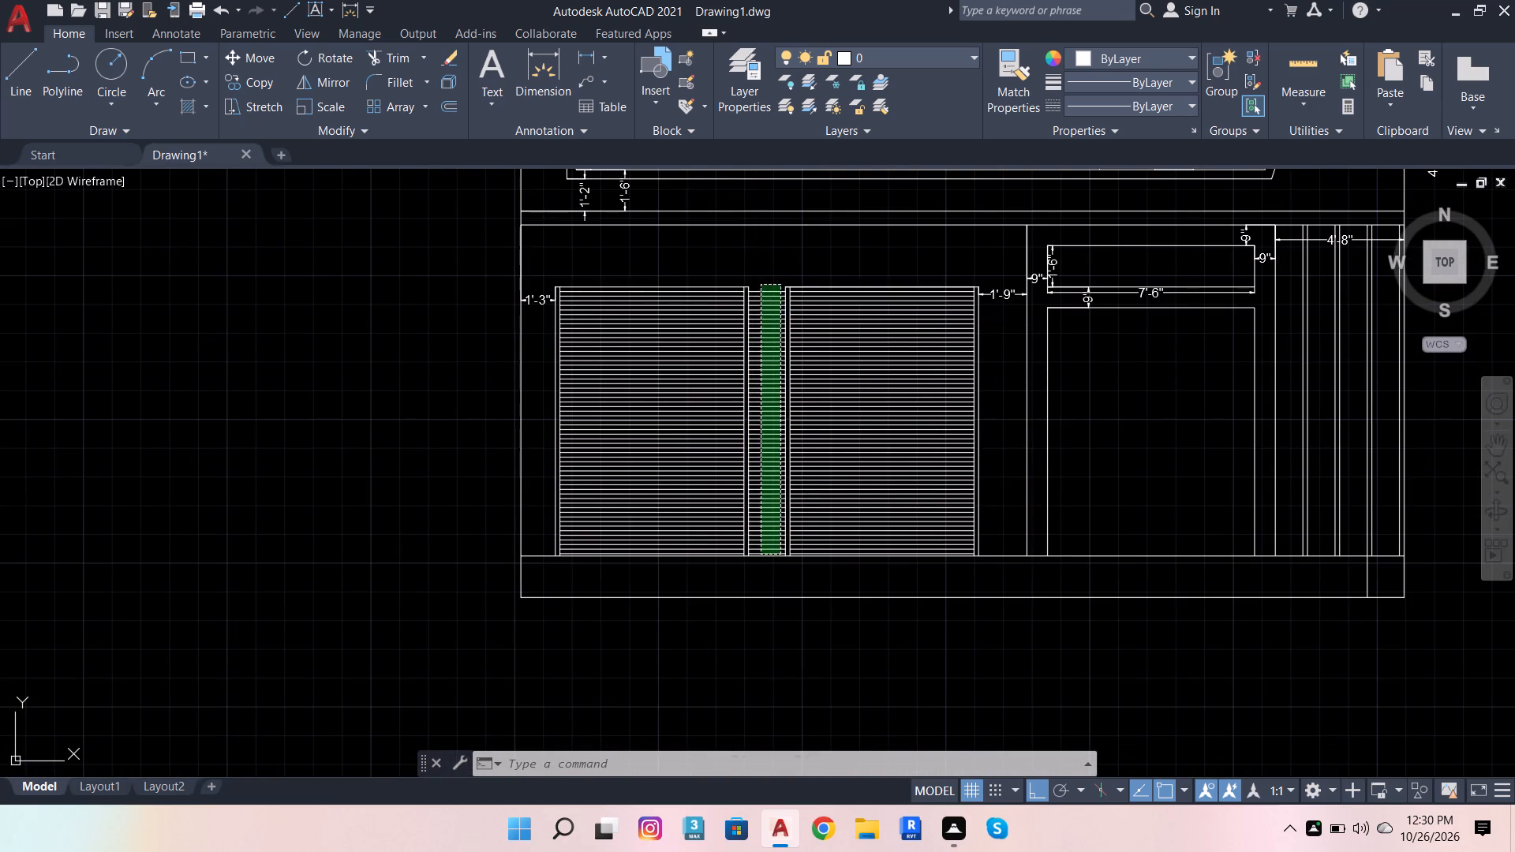
pyautogui.scroll(4, 774, 309)
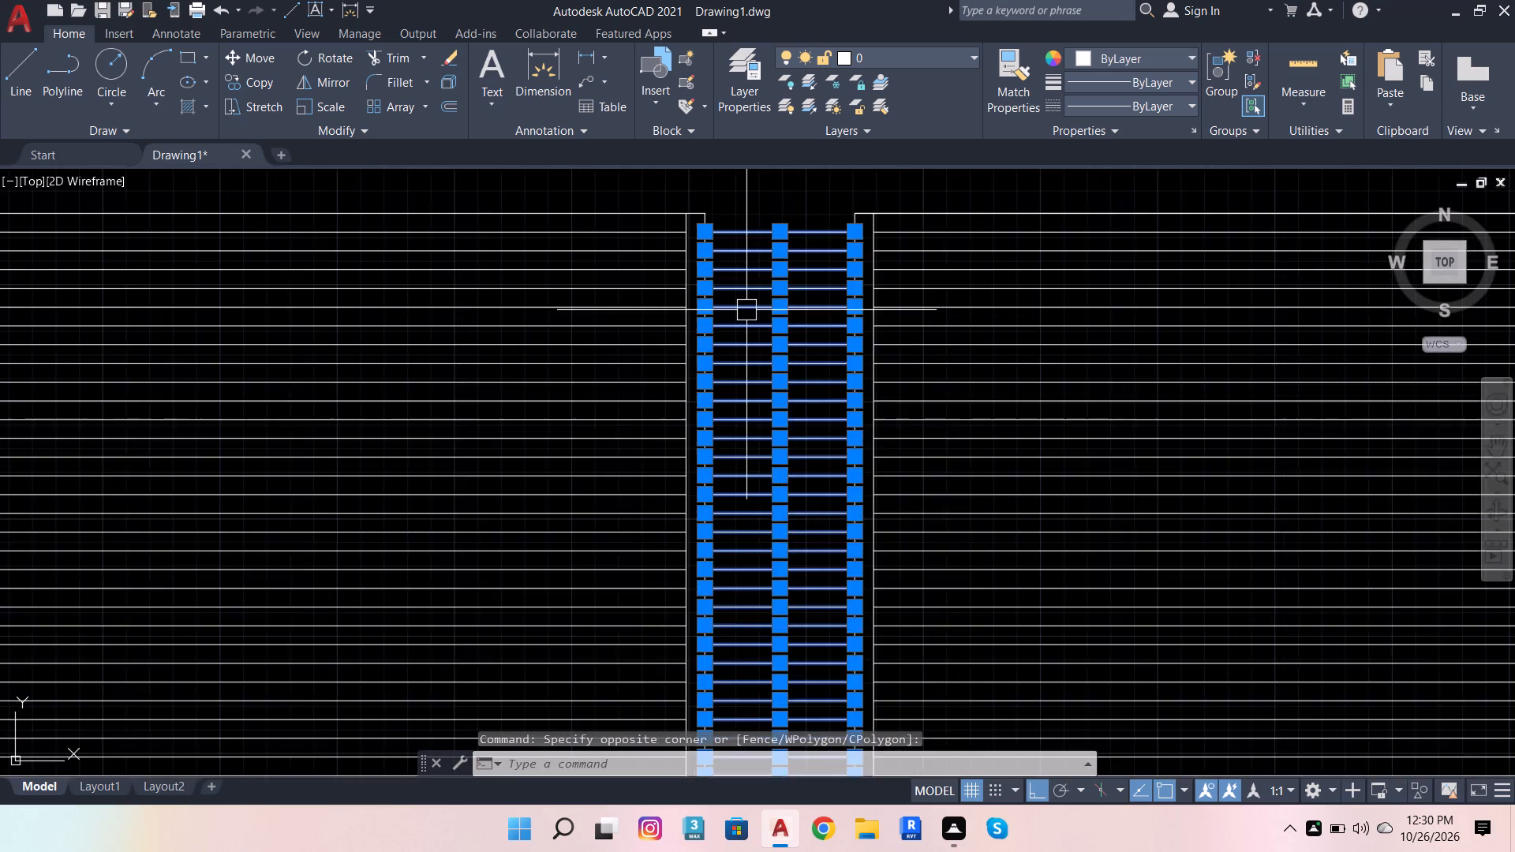
pyautogui.hotkey('shift', 'Delete')
# Erase the lowest slat line, just above the base line, in both of the leftmost openings.
pyautogui.scroll(-5, 863, 253)
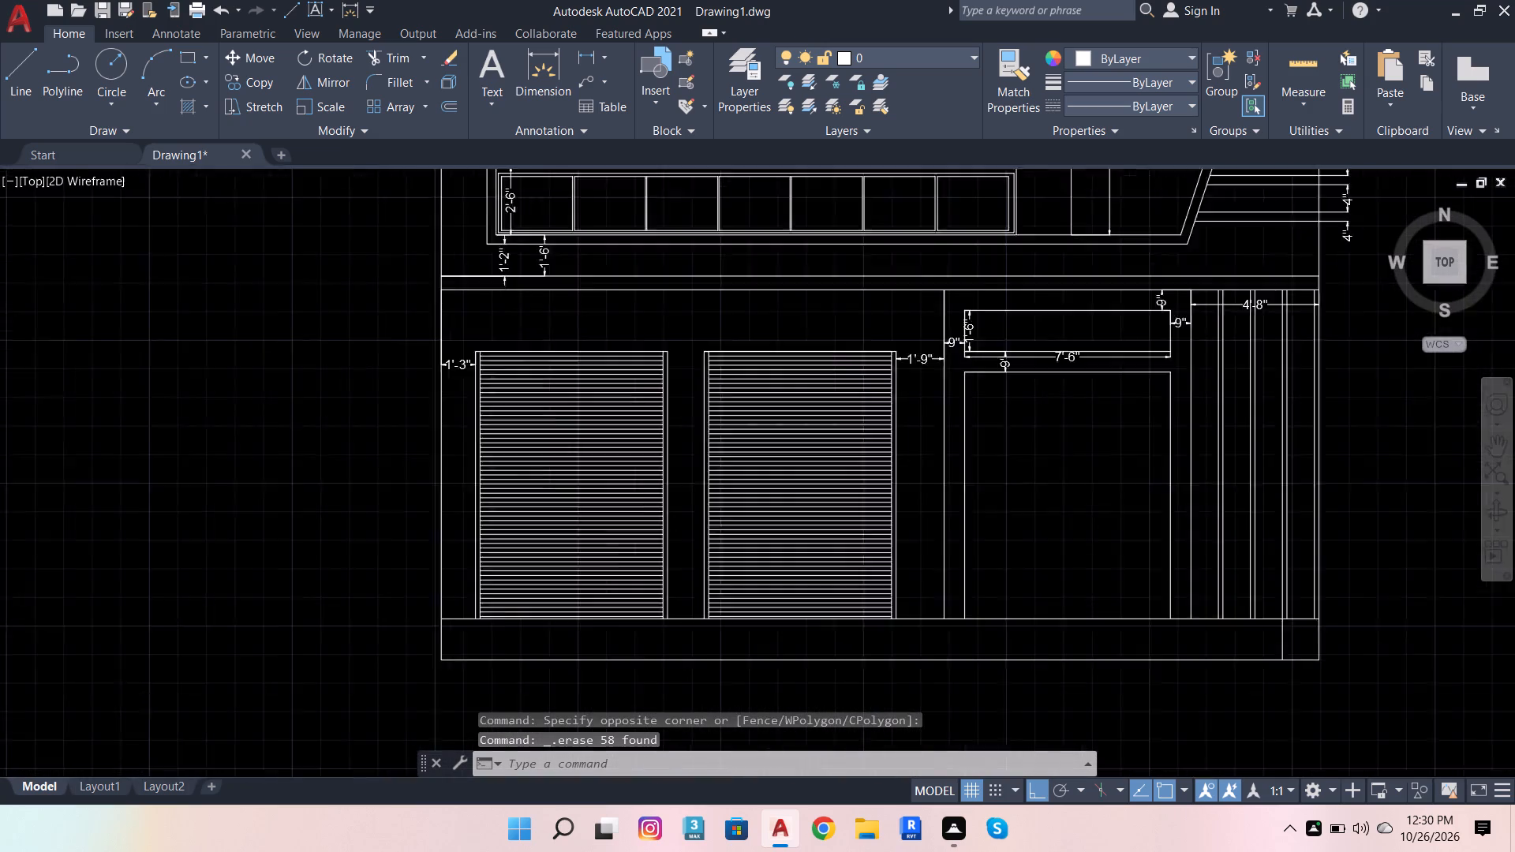
pyautogui.scroll(1, 810, 382)
pyautogui.scroll(4, 675, 660)
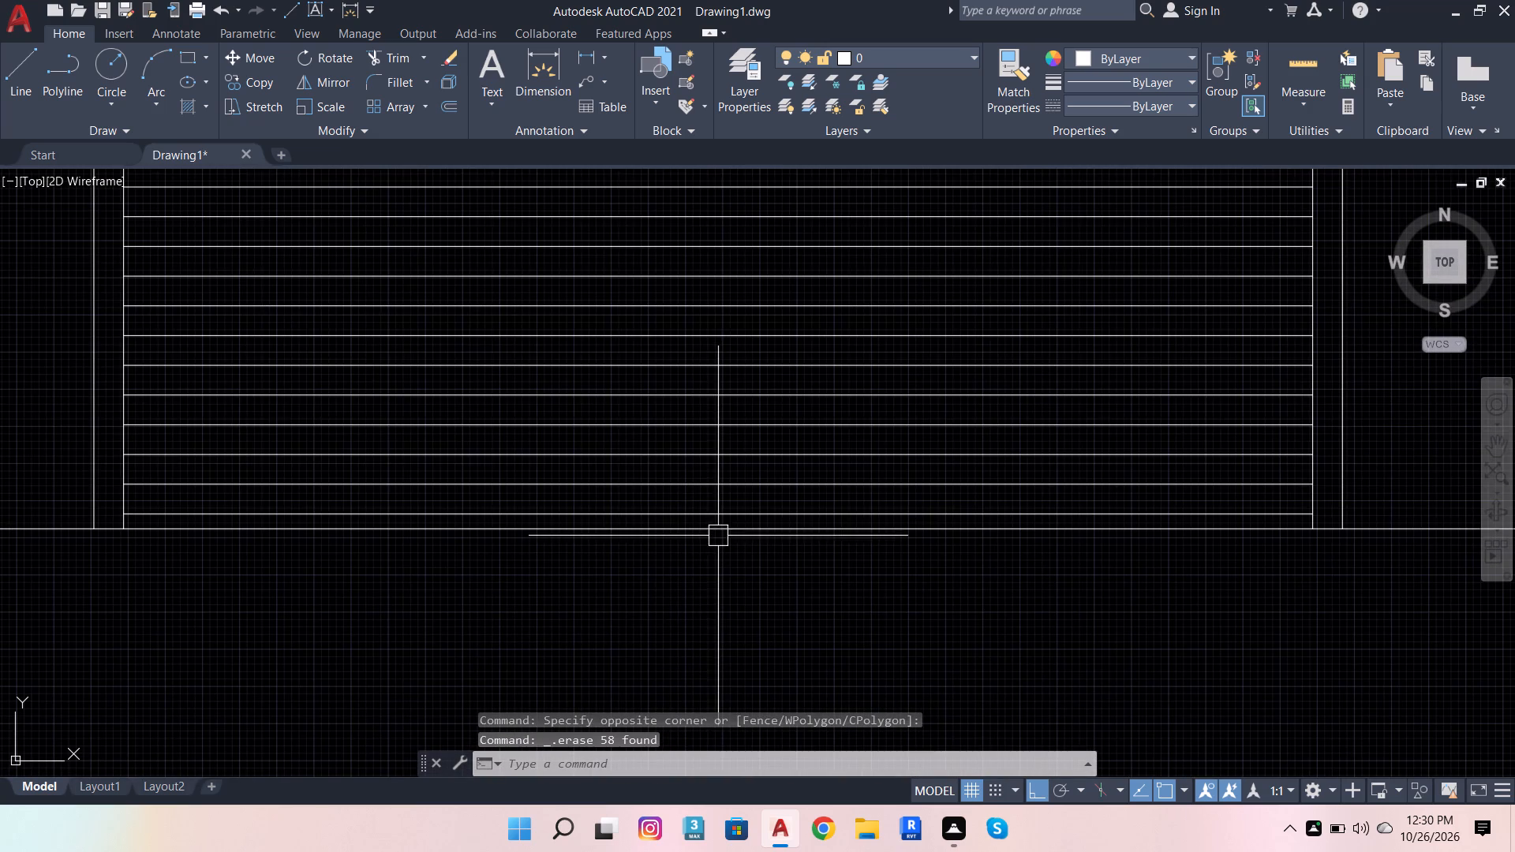
pyautogui.click(724, 518)
pyautogui.scroll(-3, 762, 575)
pyautogui.scroll(-3, 480, 500)
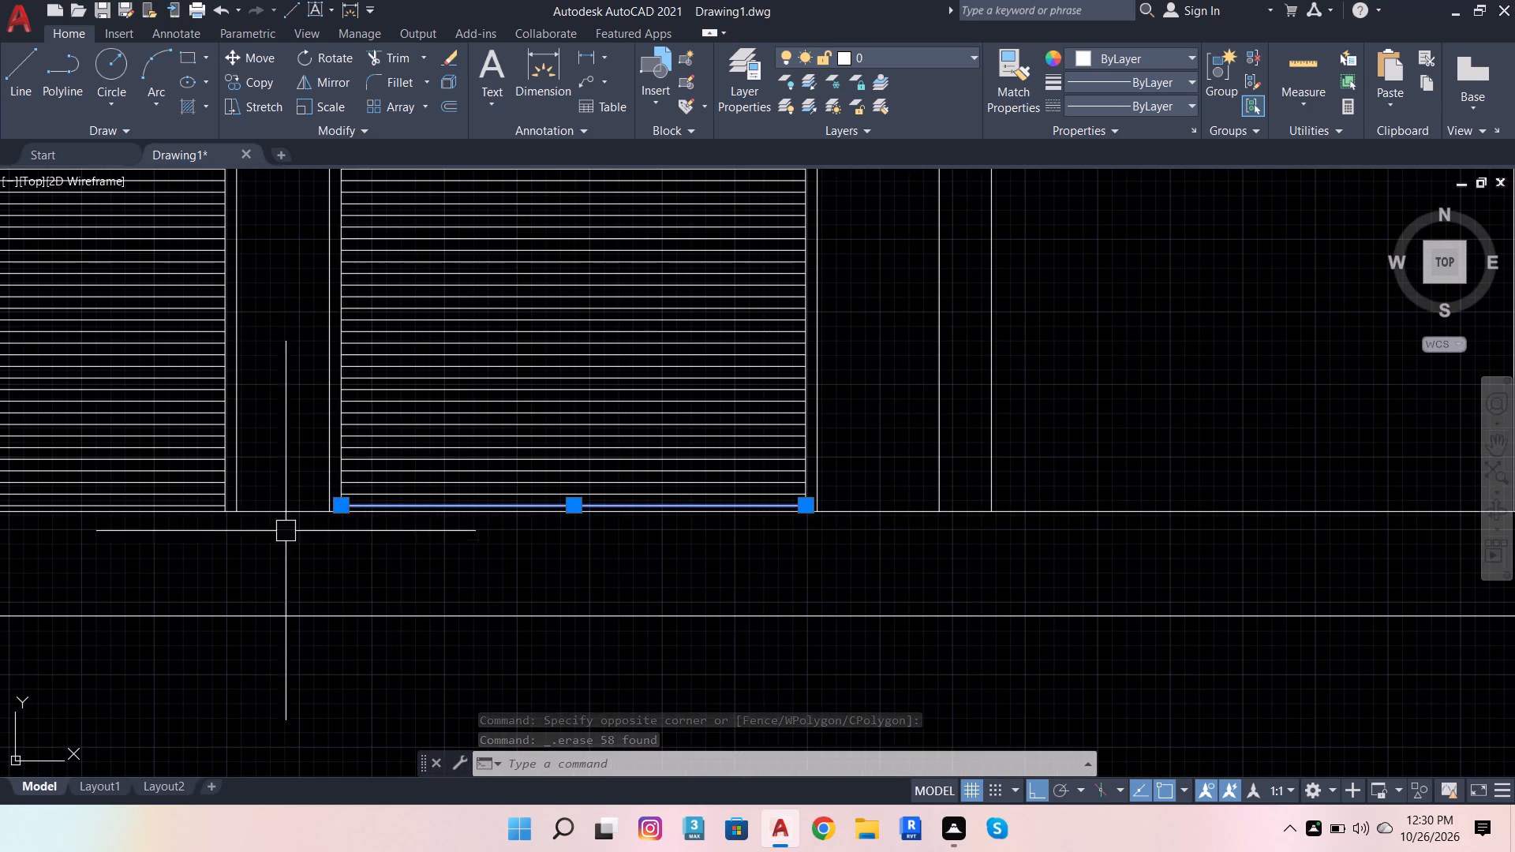
pyautogui.scroll(-3, 347, 476)
pyautogui.scroll(4, 240, 465)
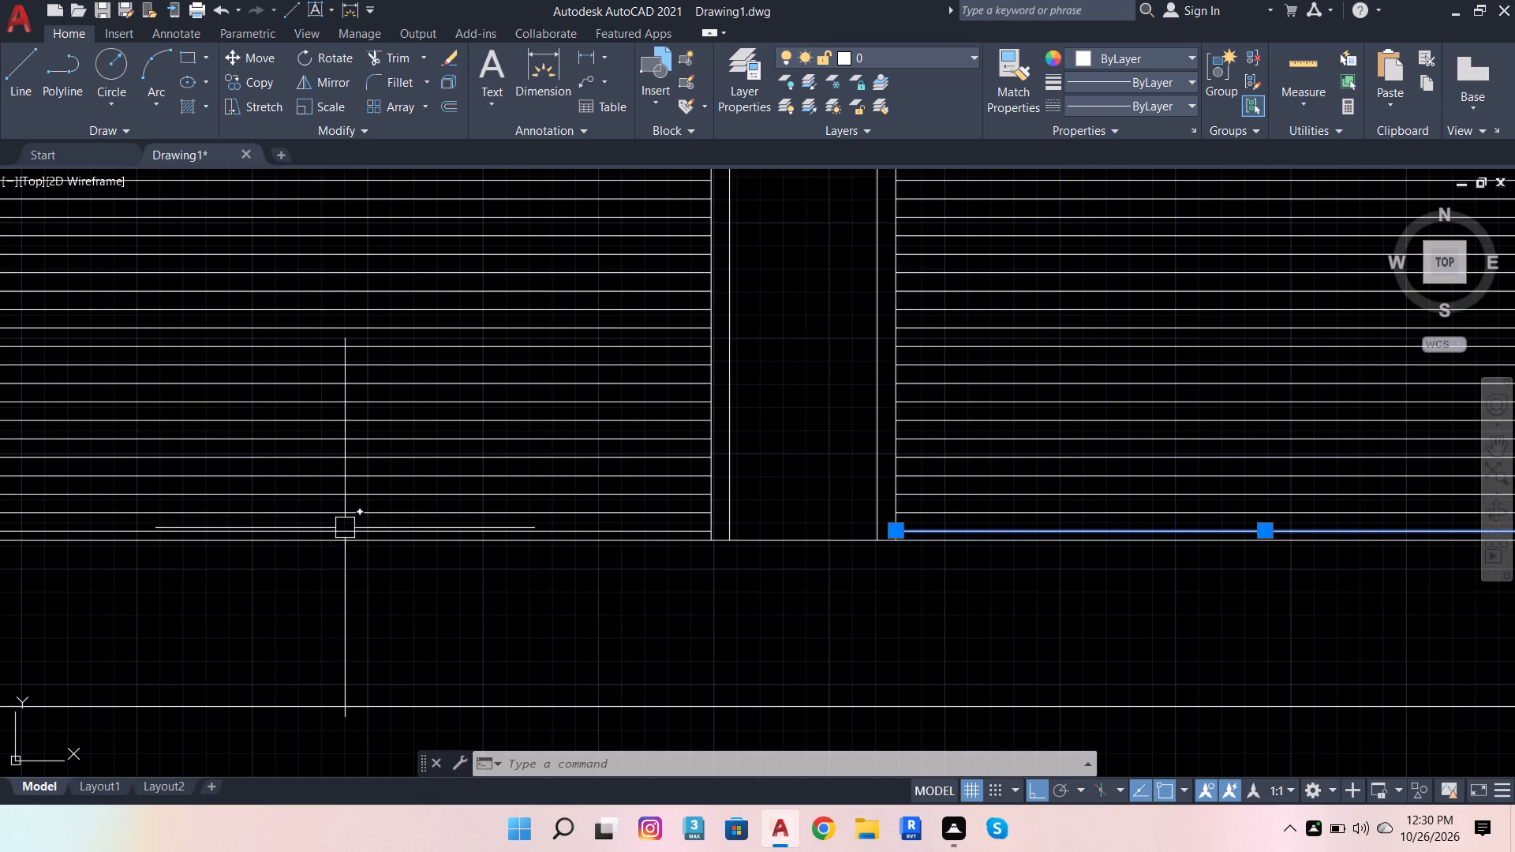
pyautogui.scroll(2, 345, 528)
pyautogui.click(345, 537)
pyautogui.scroll(-4, 945, 389)
pyautogui.hotkey('shift', 'Delete')
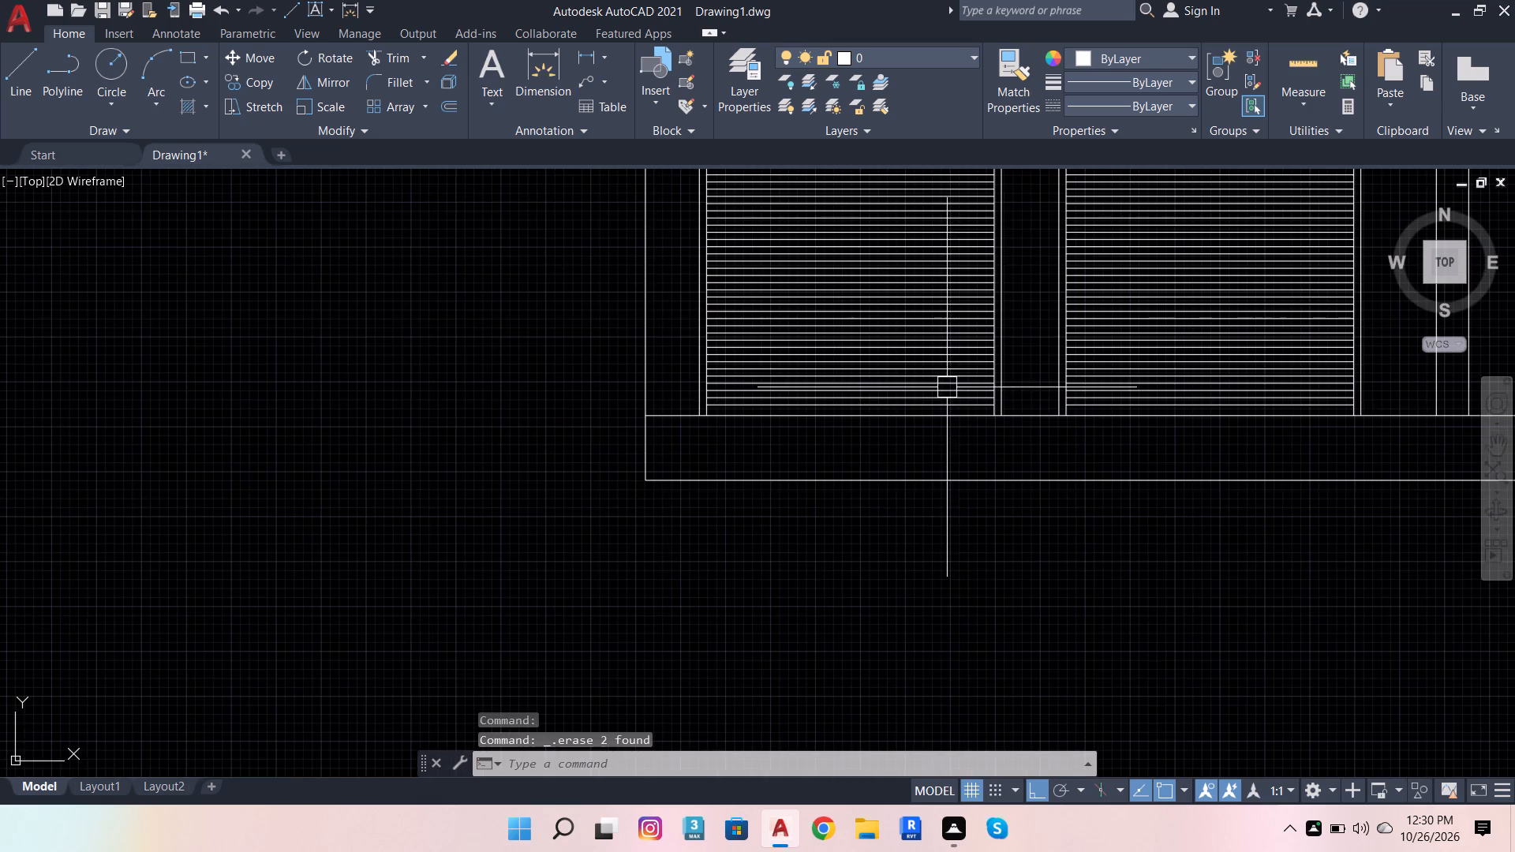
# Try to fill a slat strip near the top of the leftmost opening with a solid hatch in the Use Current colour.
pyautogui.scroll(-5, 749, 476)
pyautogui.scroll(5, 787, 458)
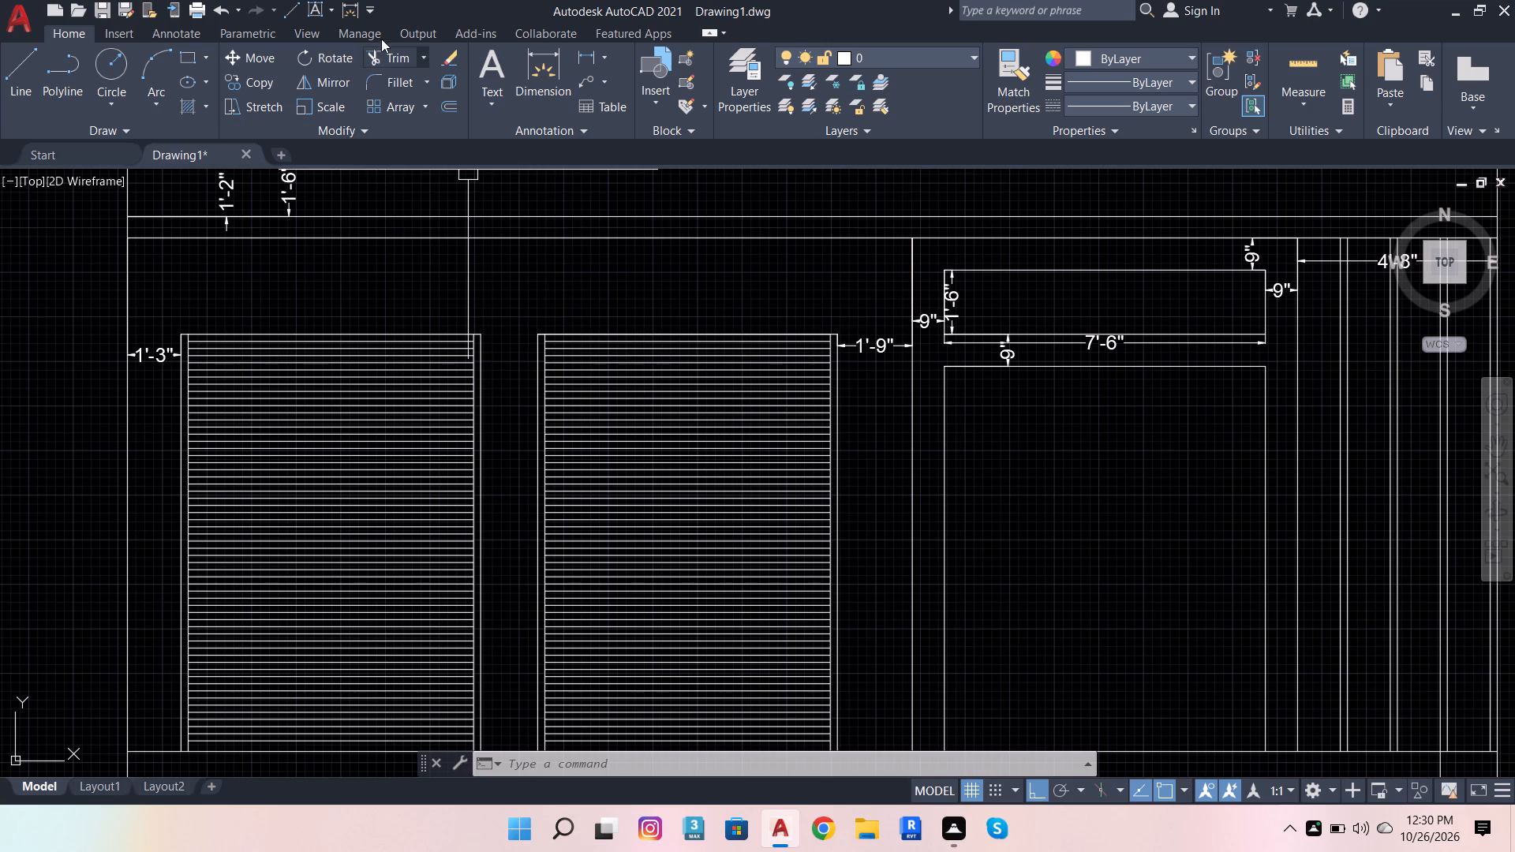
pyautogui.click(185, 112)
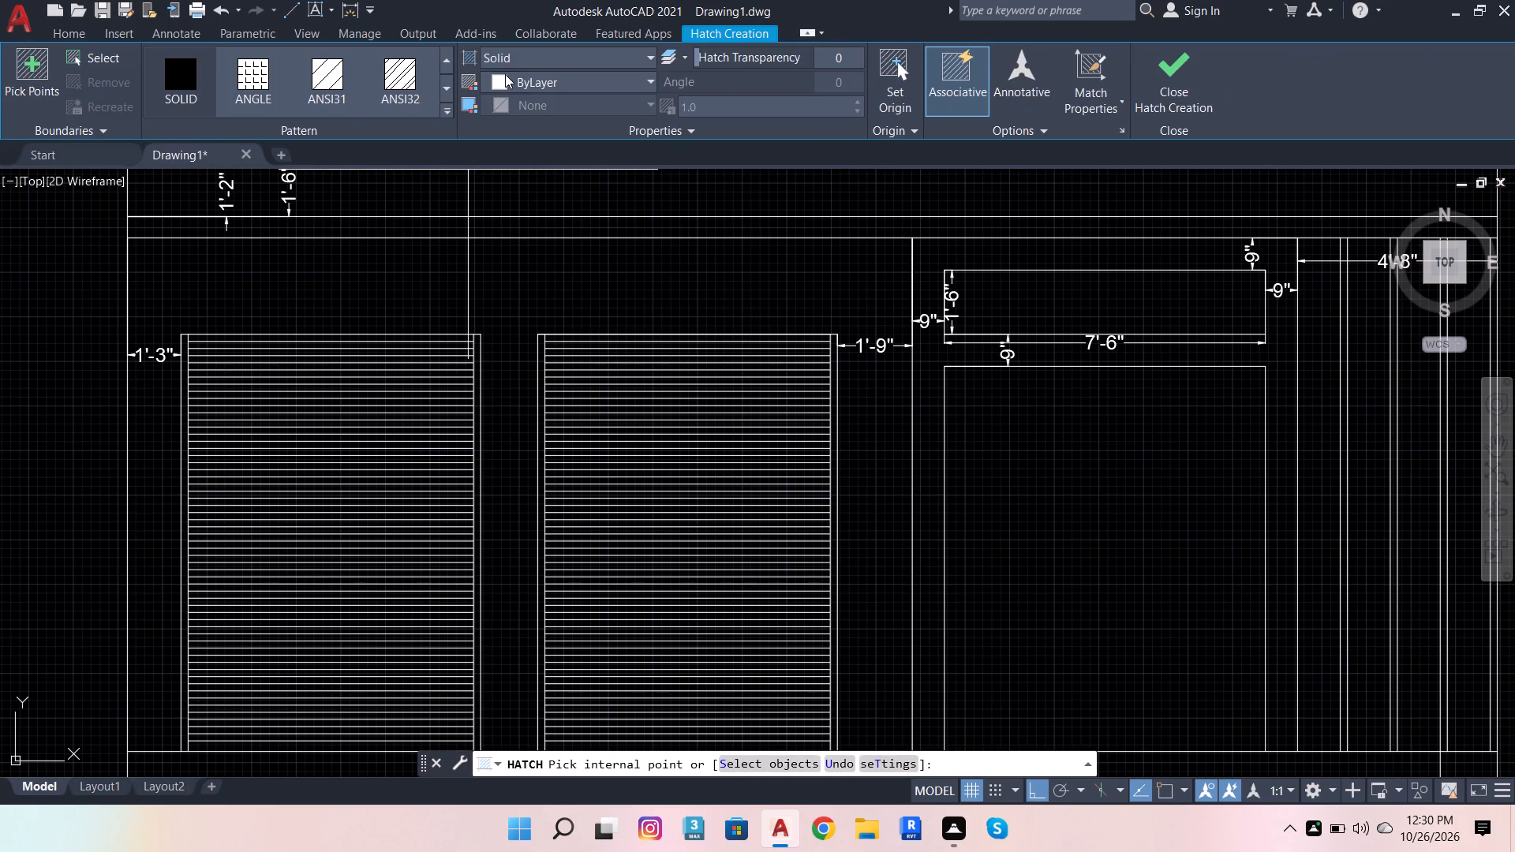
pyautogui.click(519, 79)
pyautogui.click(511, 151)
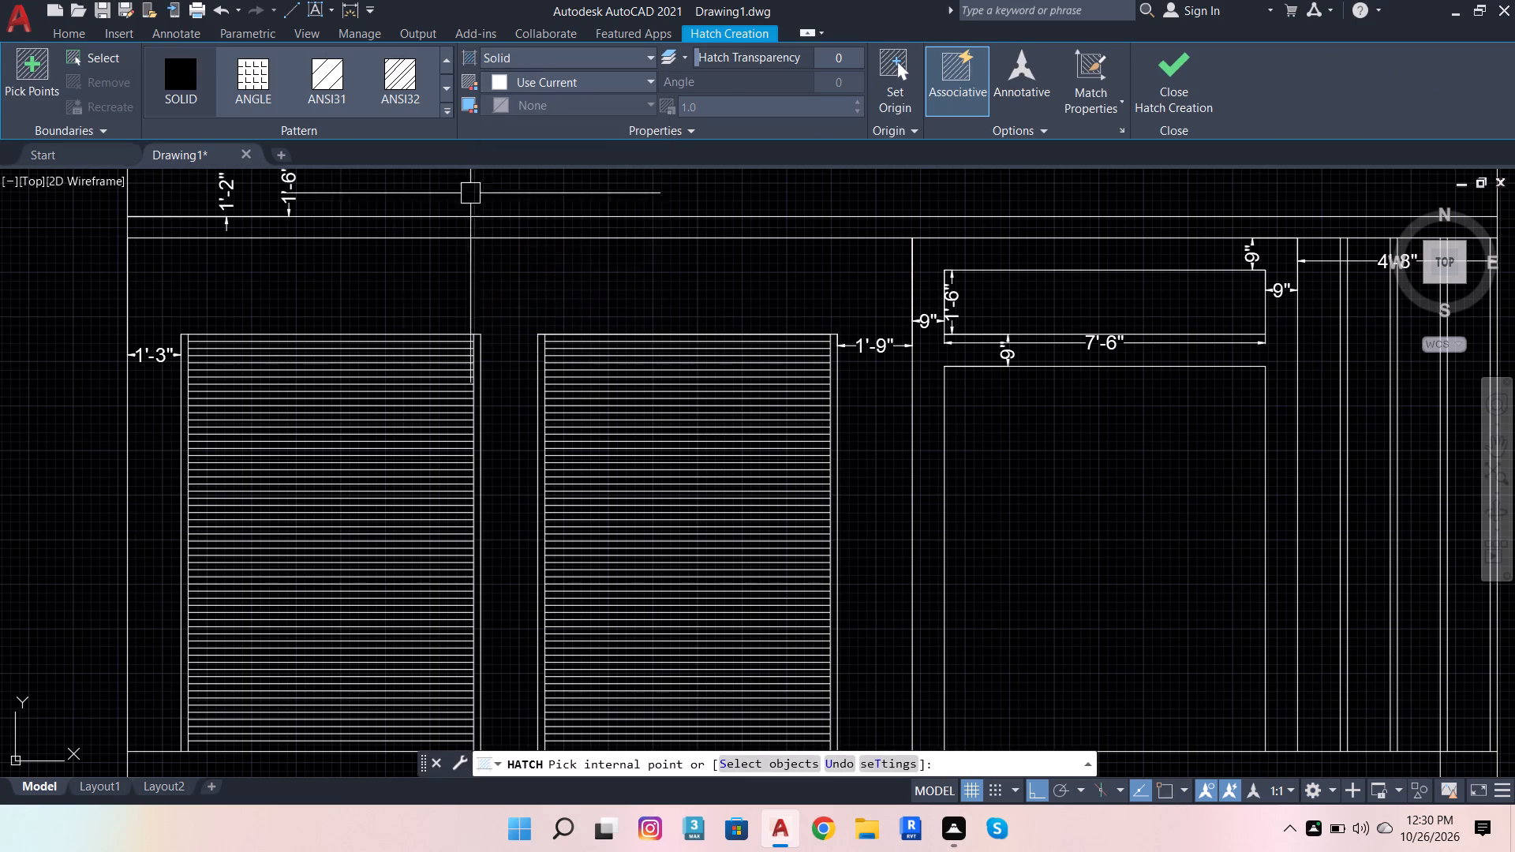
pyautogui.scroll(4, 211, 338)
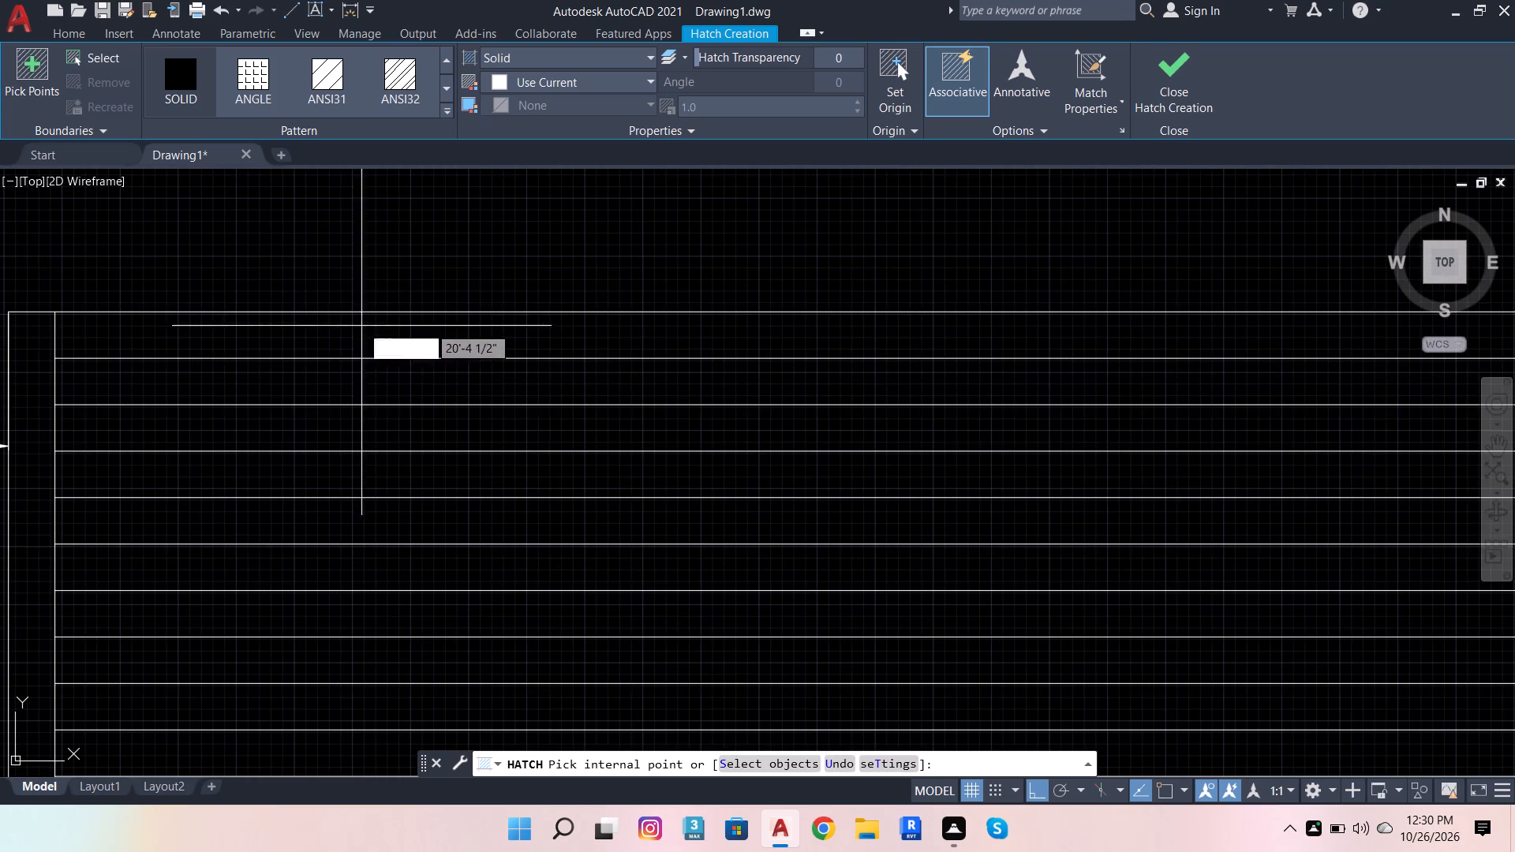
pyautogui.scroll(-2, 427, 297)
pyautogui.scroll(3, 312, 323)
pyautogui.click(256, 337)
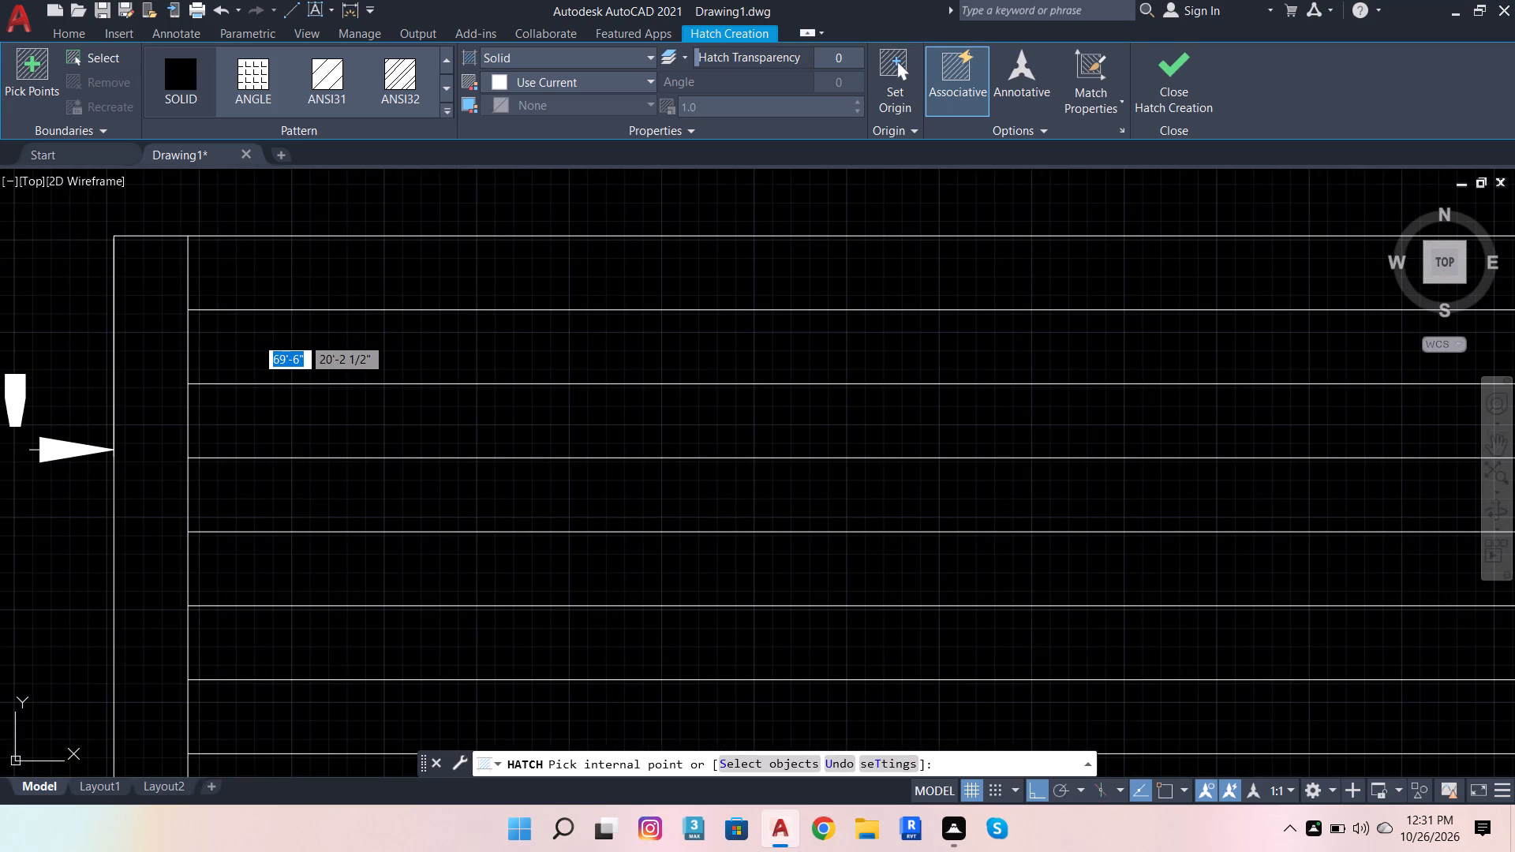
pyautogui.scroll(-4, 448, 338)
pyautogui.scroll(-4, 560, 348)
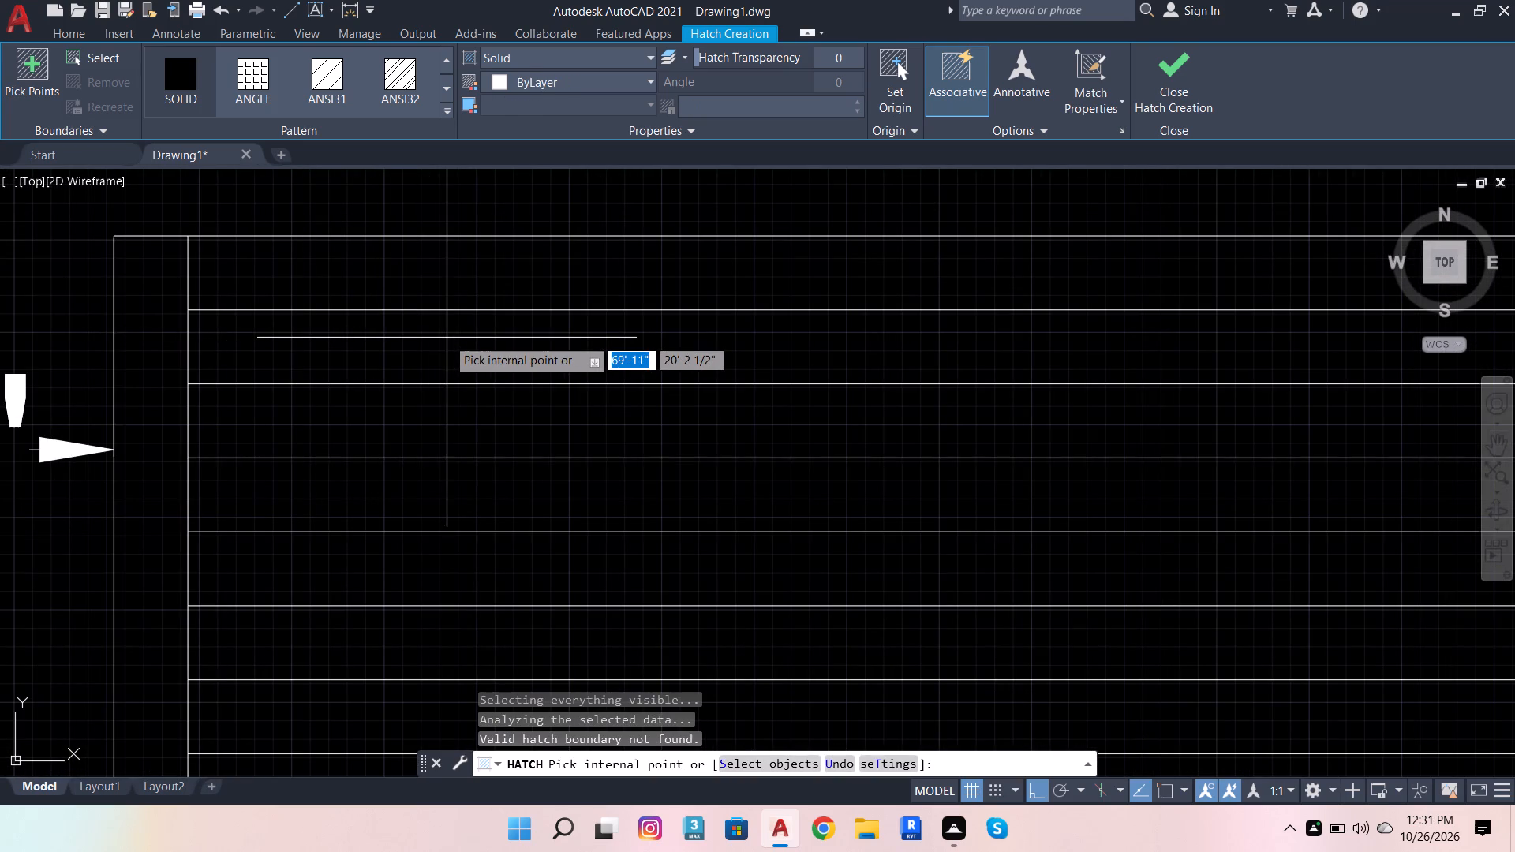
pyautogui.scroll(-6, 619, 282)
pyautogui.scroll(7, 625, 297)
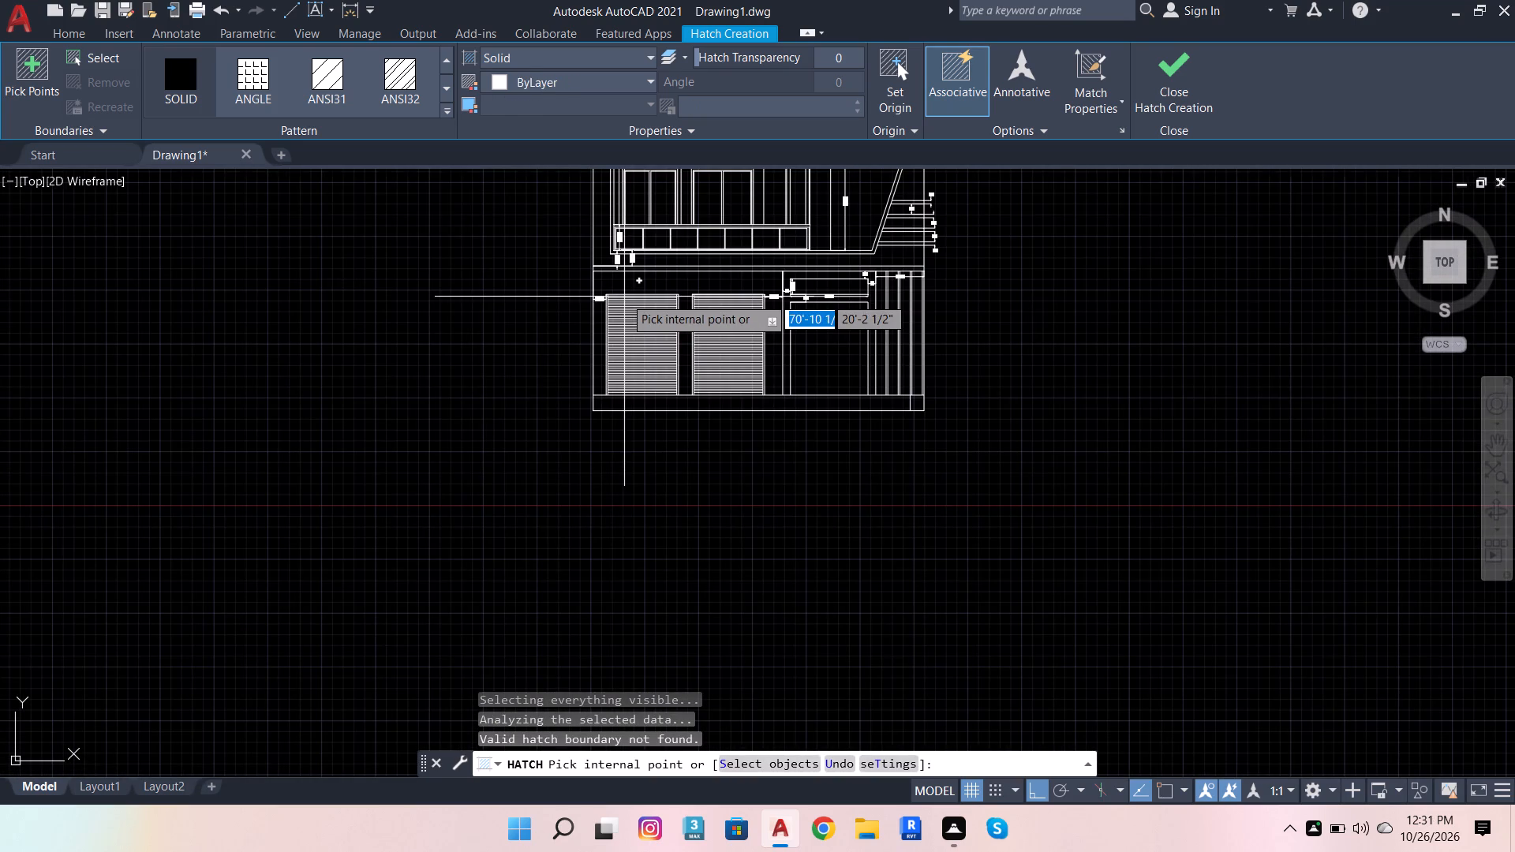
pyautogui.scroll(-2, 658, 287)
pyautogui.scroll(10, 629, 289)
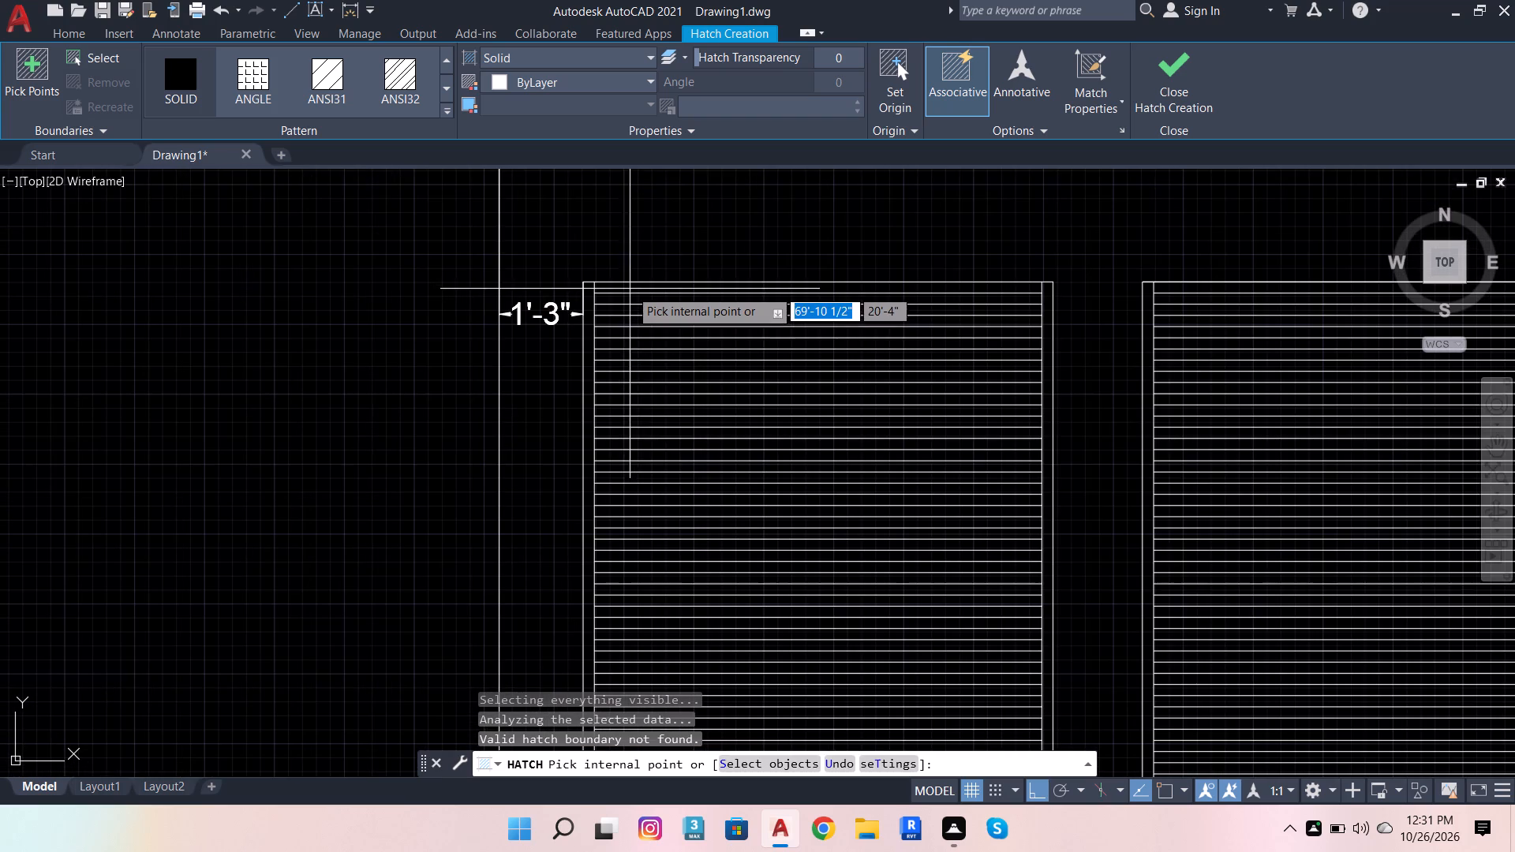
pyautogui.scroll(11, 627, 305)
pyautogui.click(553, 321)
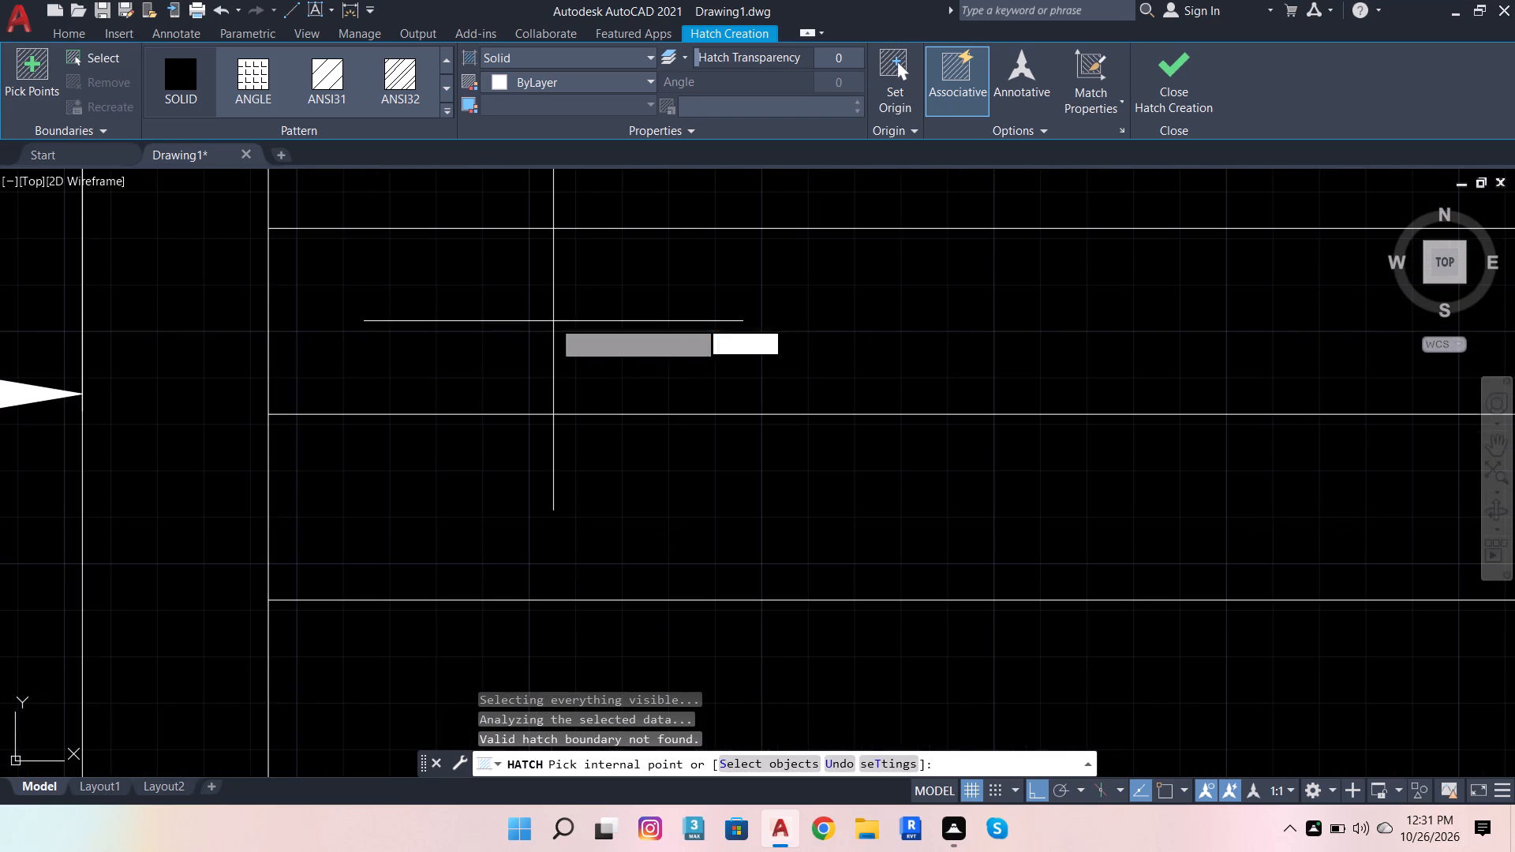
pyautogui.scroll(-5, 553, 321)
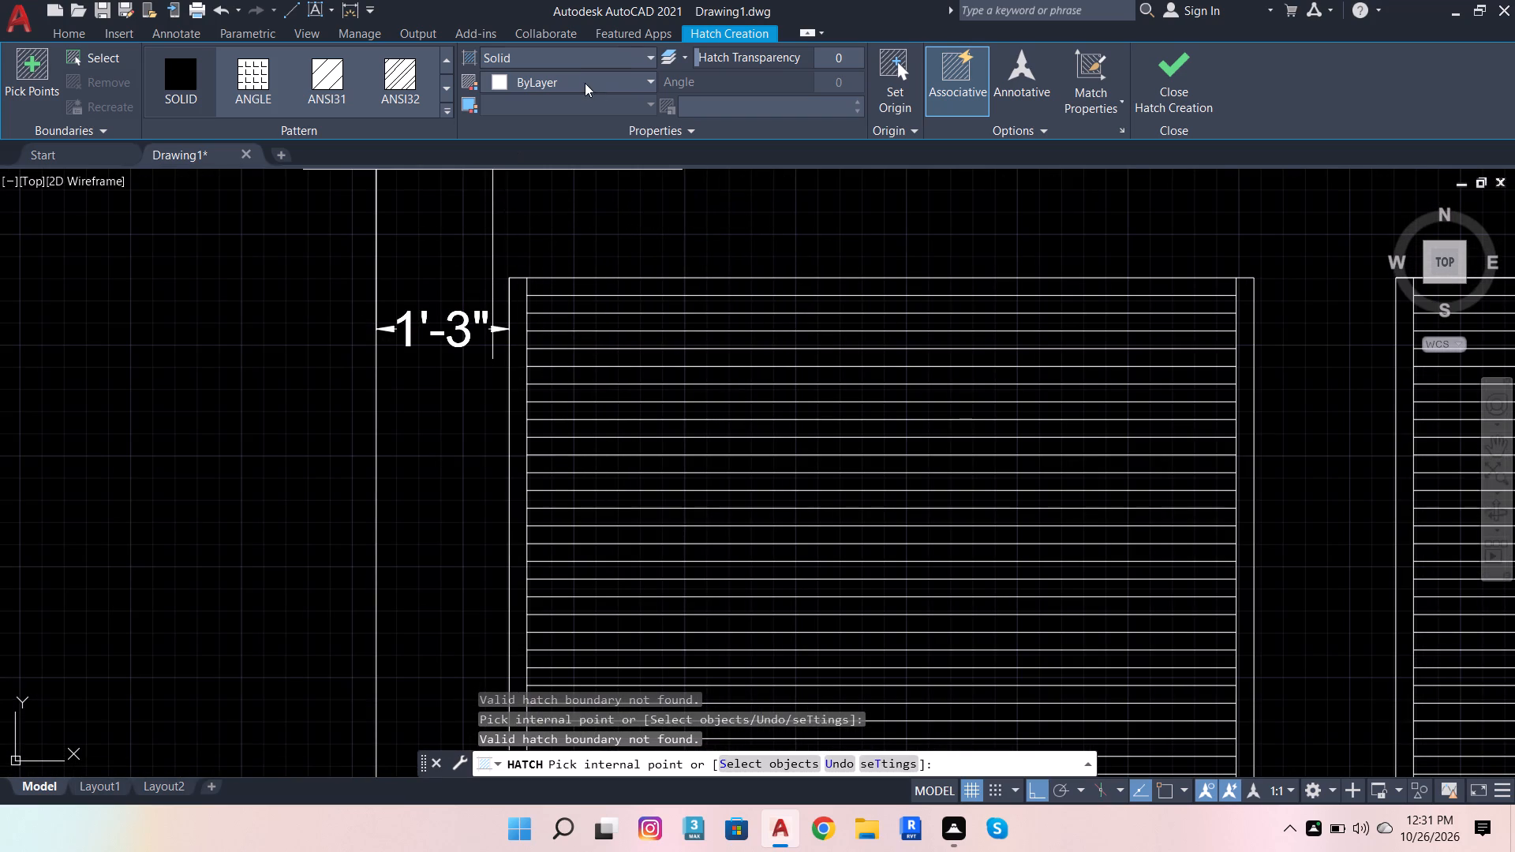
# Fill the third slat strip from the leftmost opening's top with a solid hatch coloured 255,255,255, undoing the extra fill in the strip below.
pyautogui.click(585, 86)
pyautogui.click(490, 241)
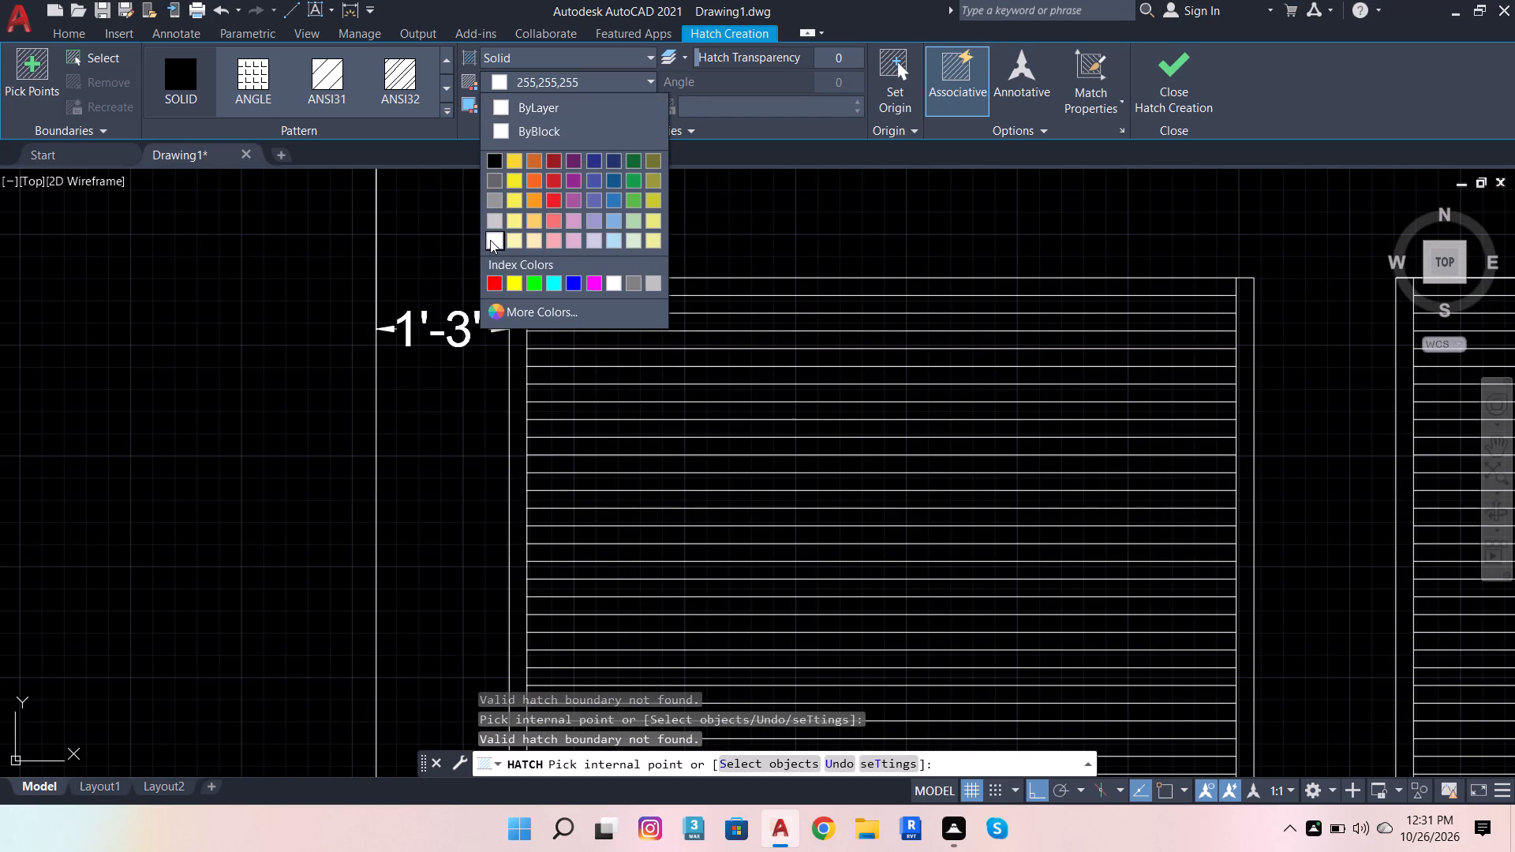
pyautogui.scroll(3, 570, 290)
pyautogui.click(532, 335)
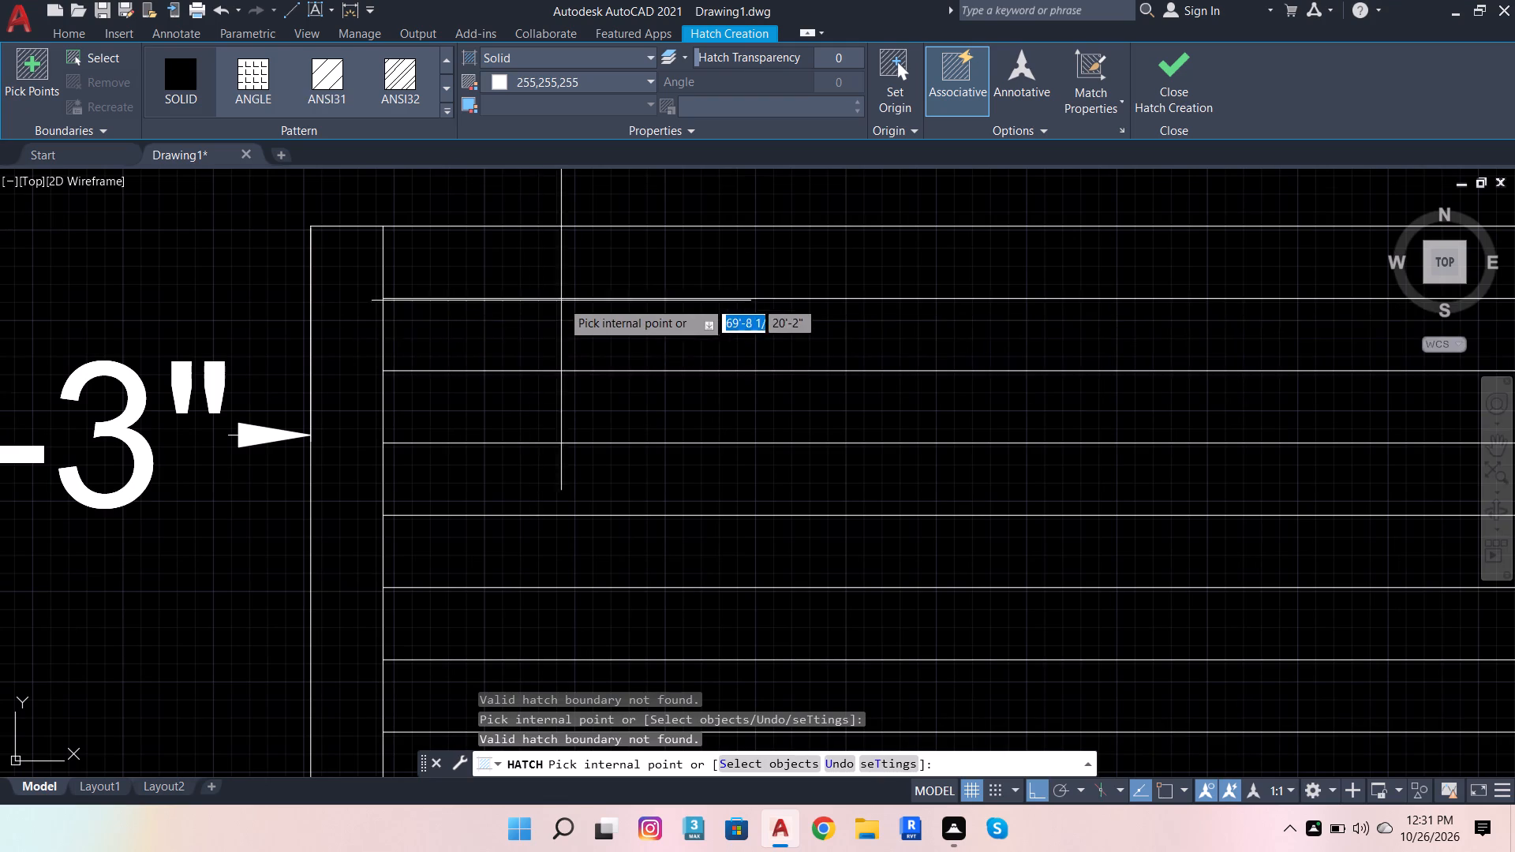
pyautogui.scroll(-3, 572, 292)
pyautogui.scroll(10, 563, 311)
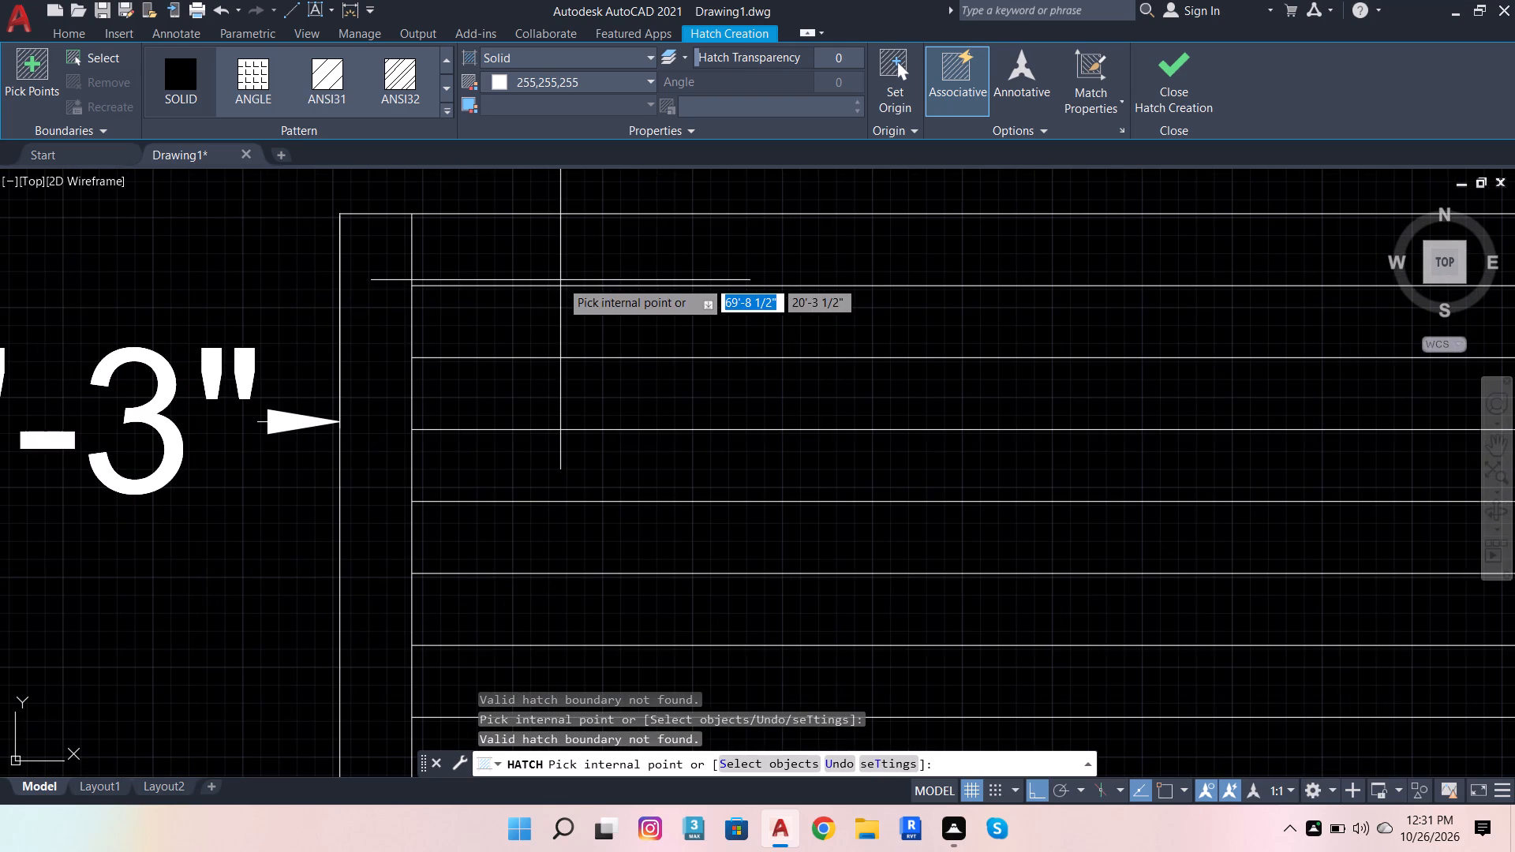
pyautogui.scroll(3, 544, 308)
pyautogui.click(544, 308)
pyautogui.click(456, 323)
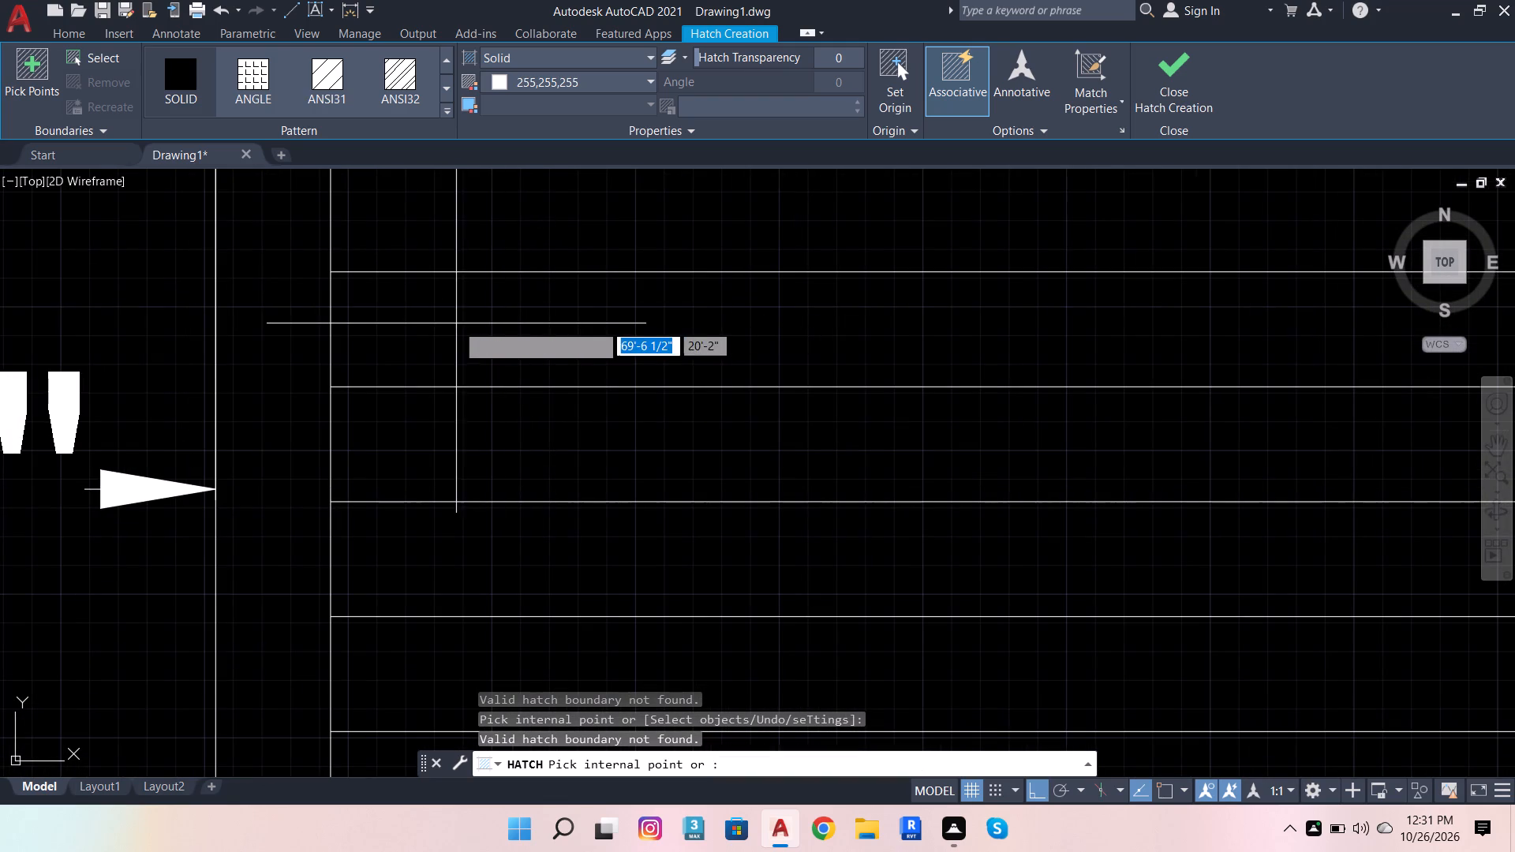
pyautogui.click(556, 77)
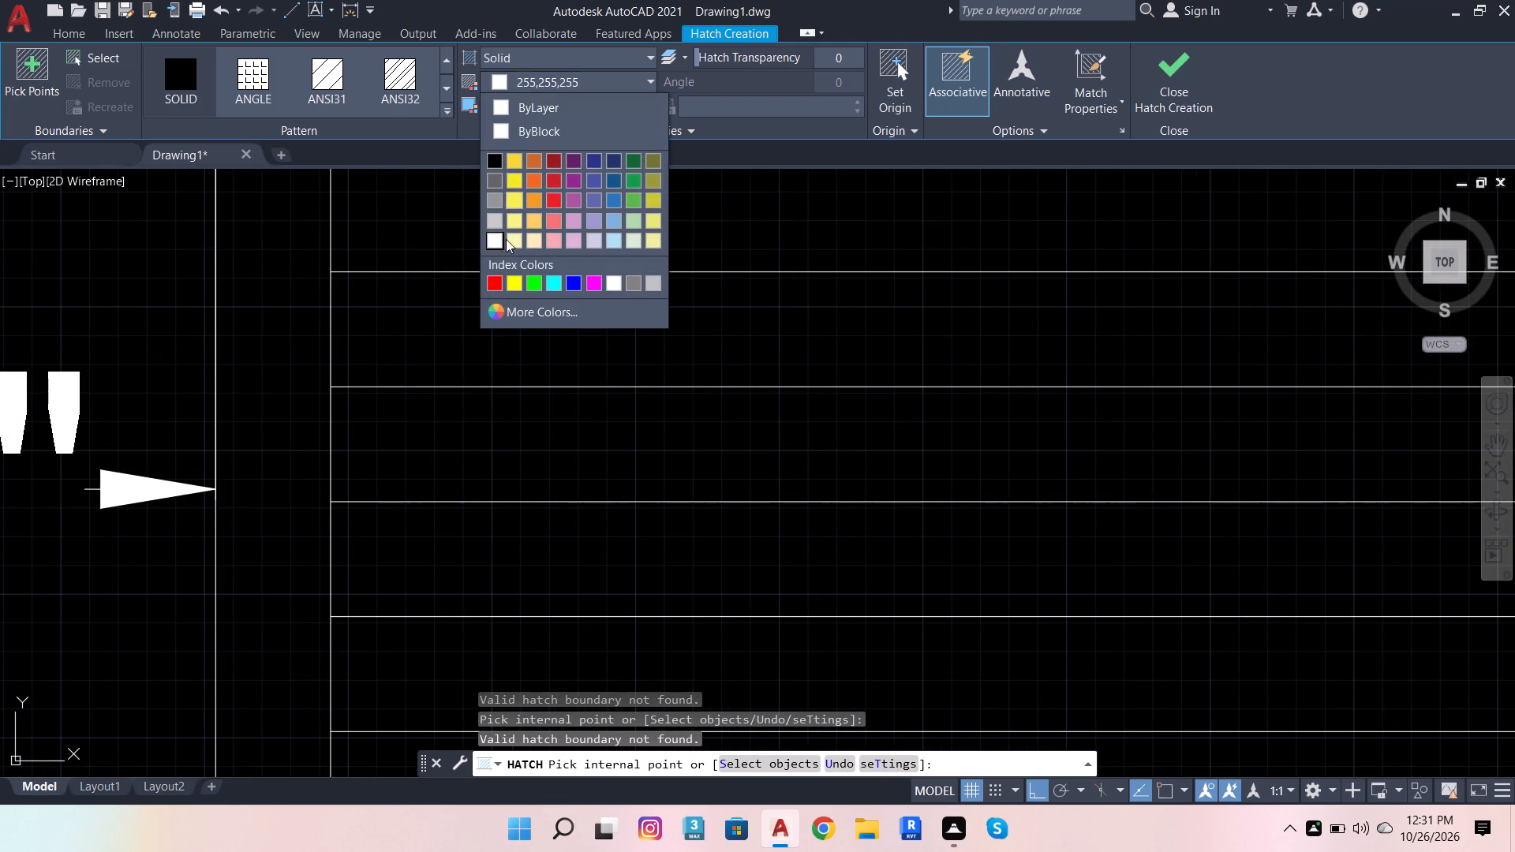
pyautogui.click(496, 241)
pyautogui.click(471, 332)
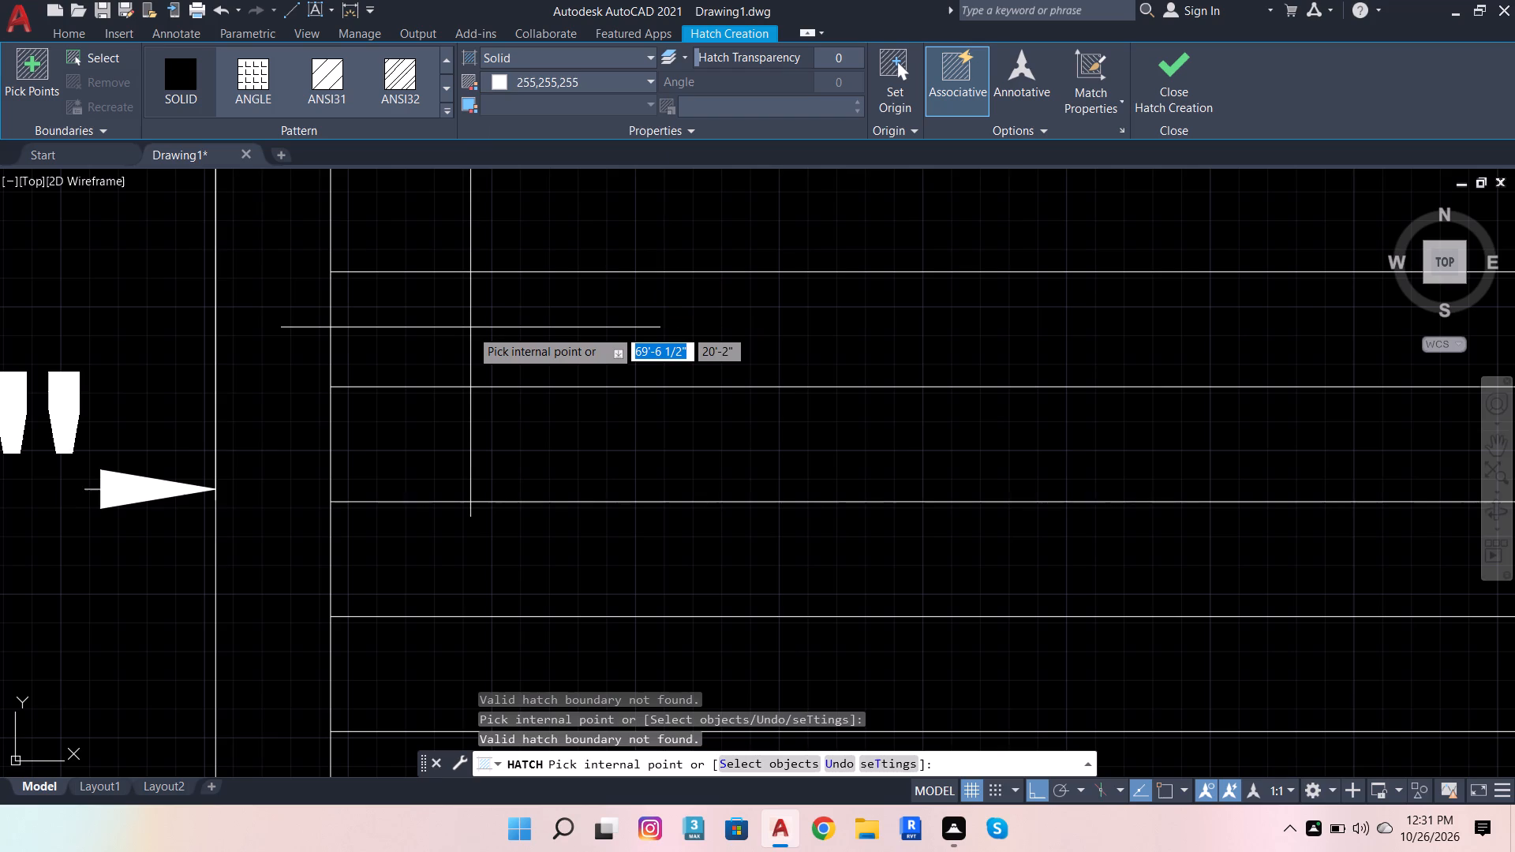
pyautogui.scroll(-5, 469, 298)
pyautogui.click(471, 338)
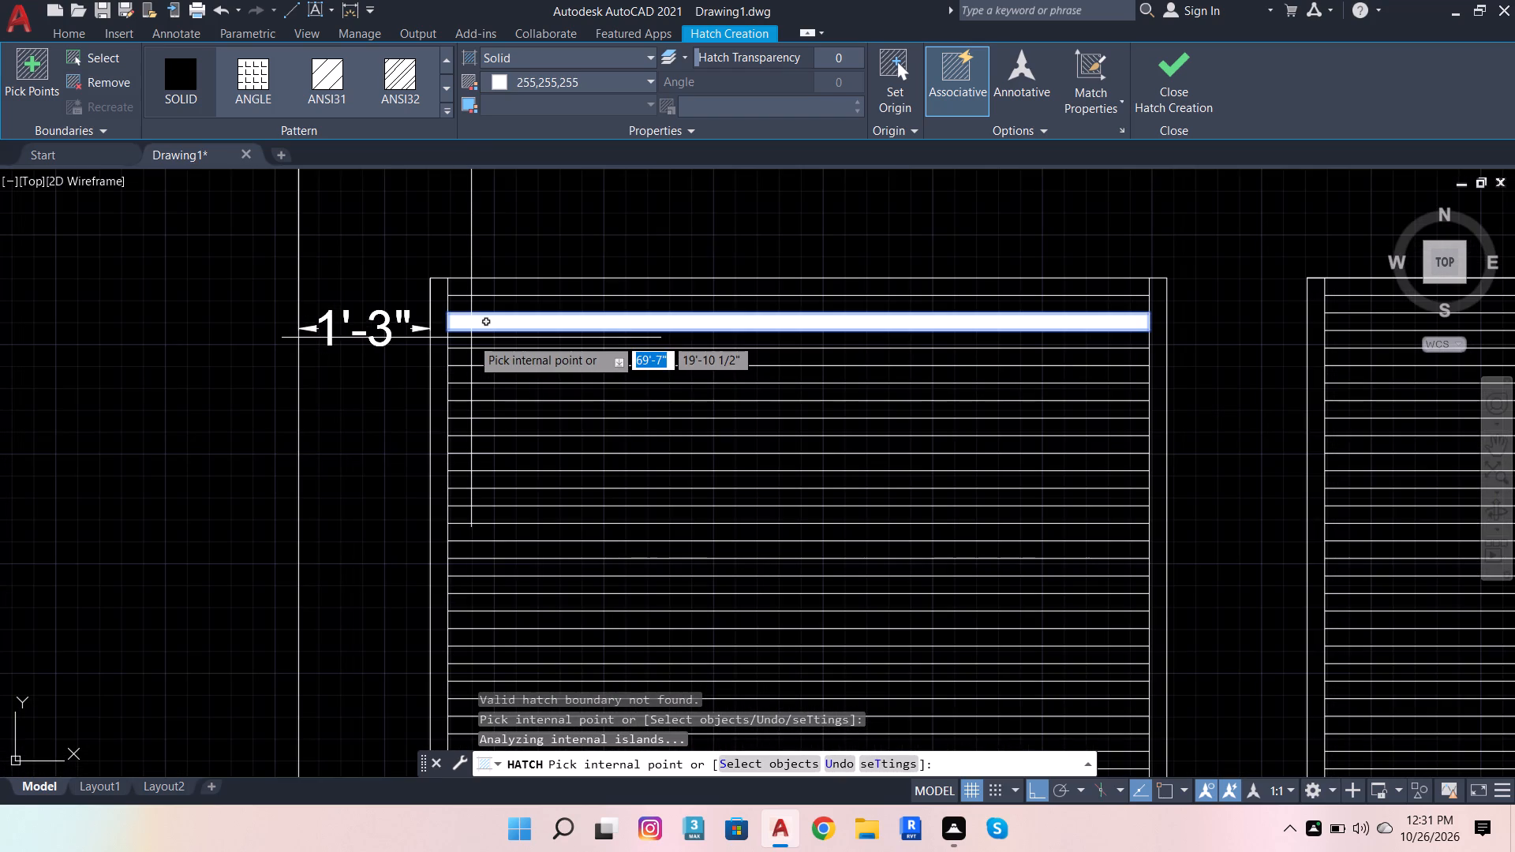
pyautogui.scroll(3, 464, 355)
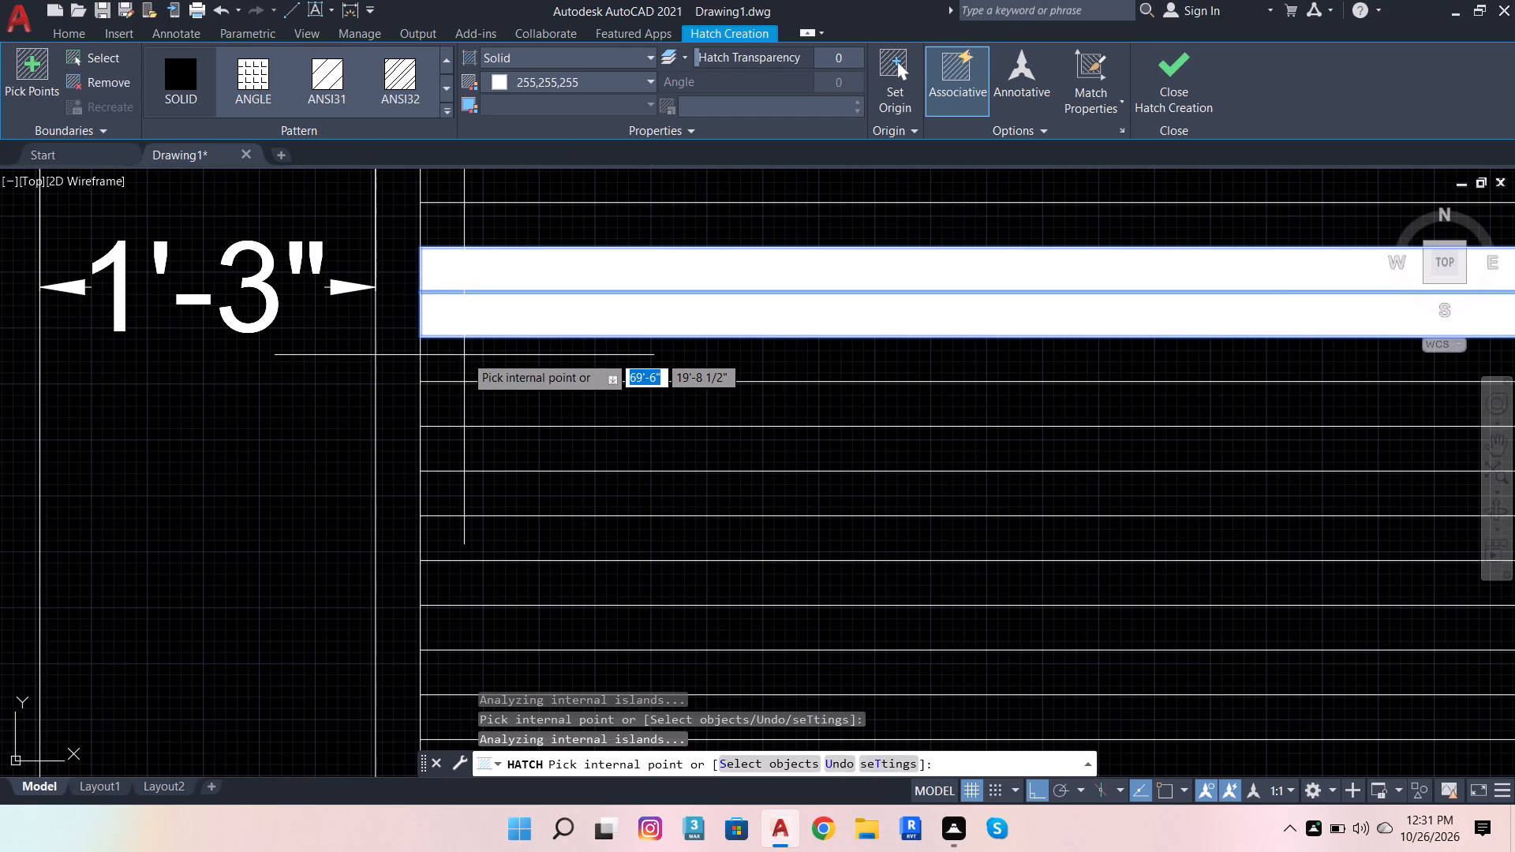
pyautogui.hotkey('ctrl', 'z')
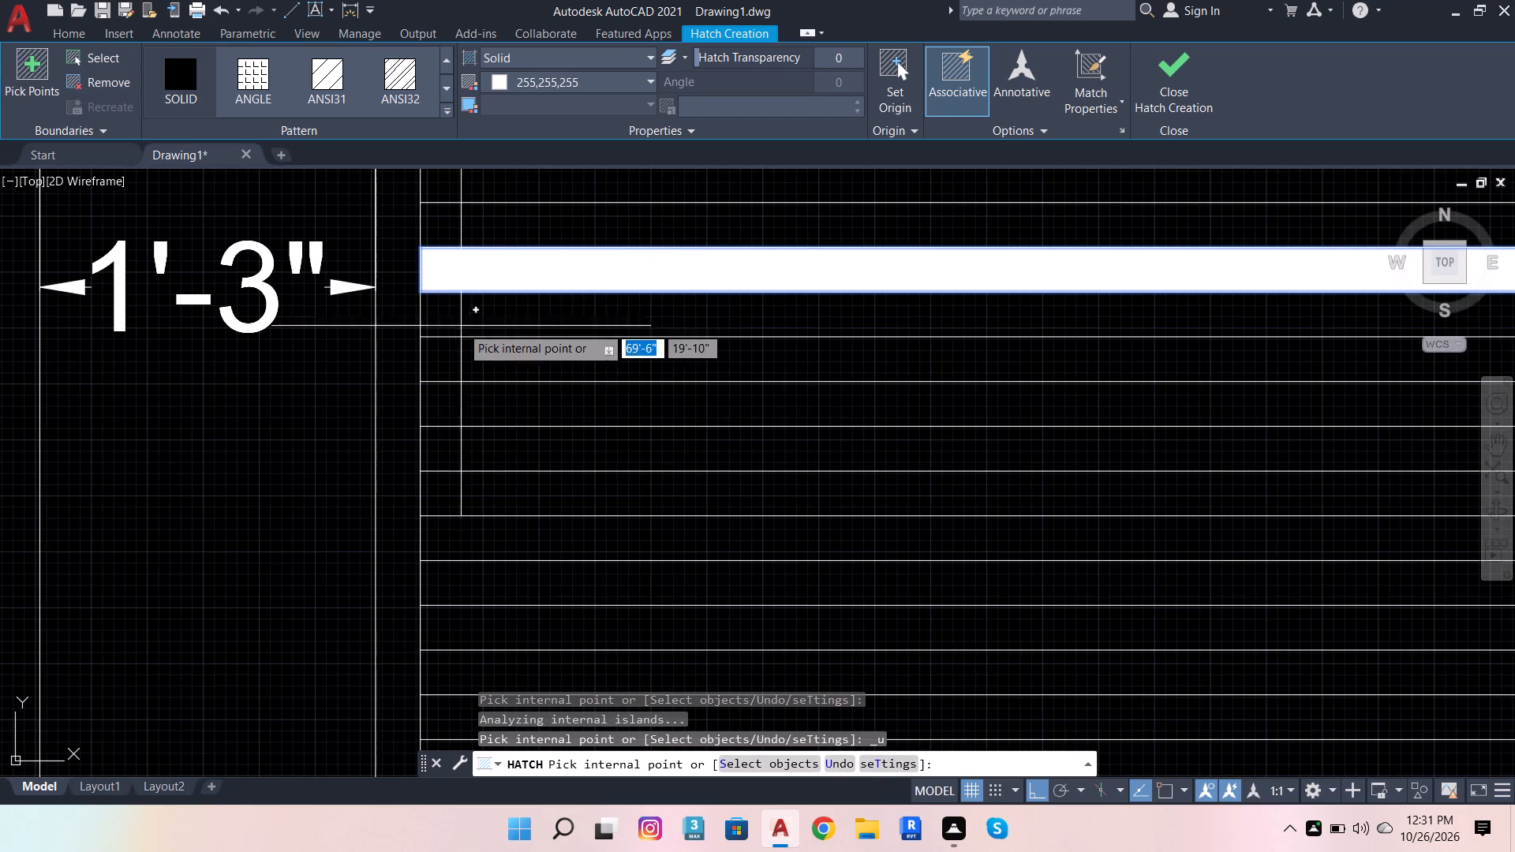
pyautogui.press('Escape')
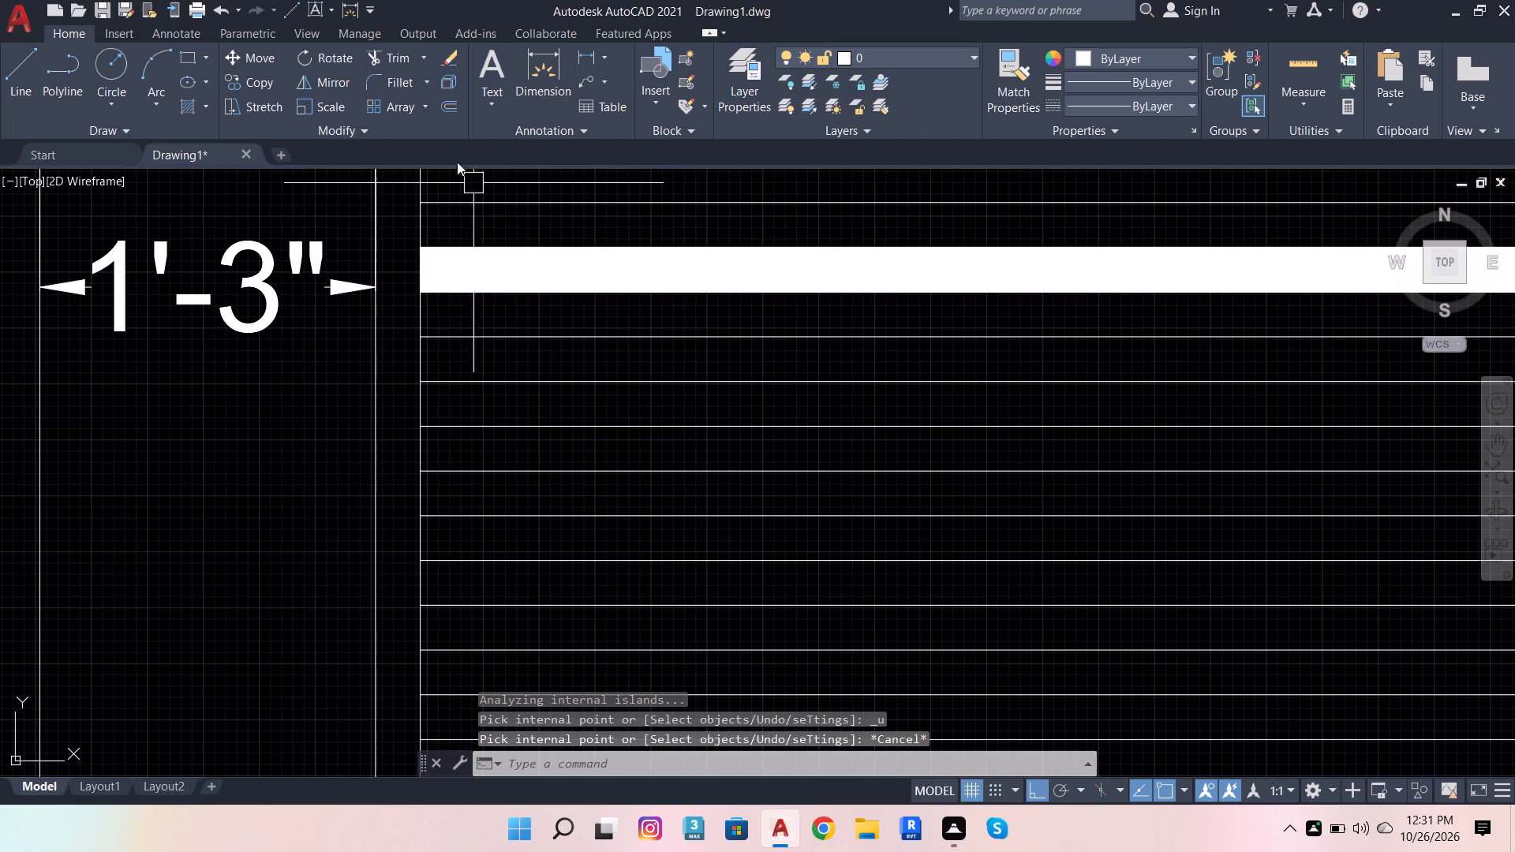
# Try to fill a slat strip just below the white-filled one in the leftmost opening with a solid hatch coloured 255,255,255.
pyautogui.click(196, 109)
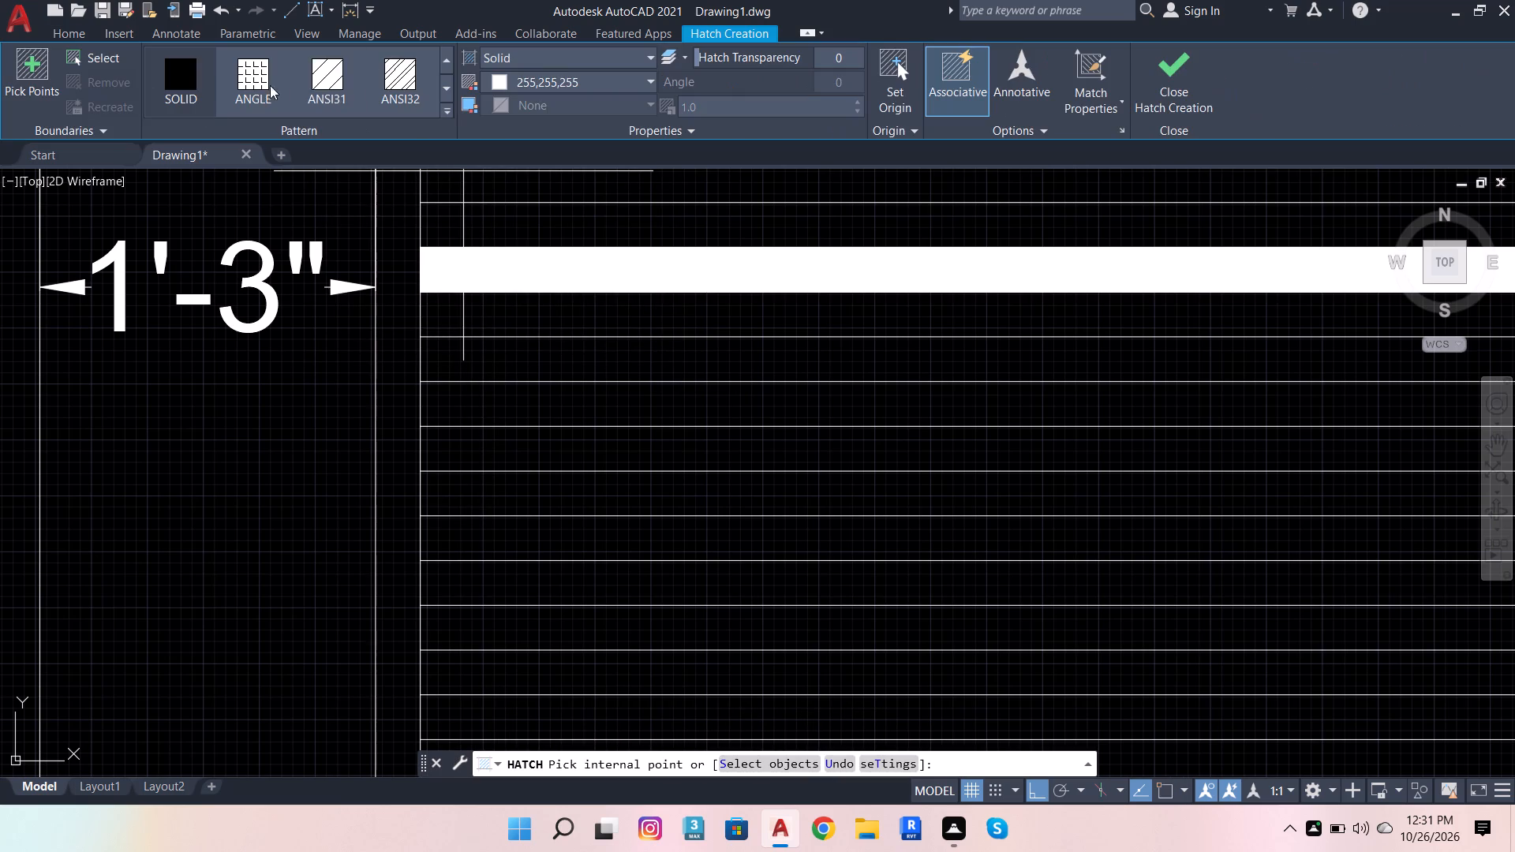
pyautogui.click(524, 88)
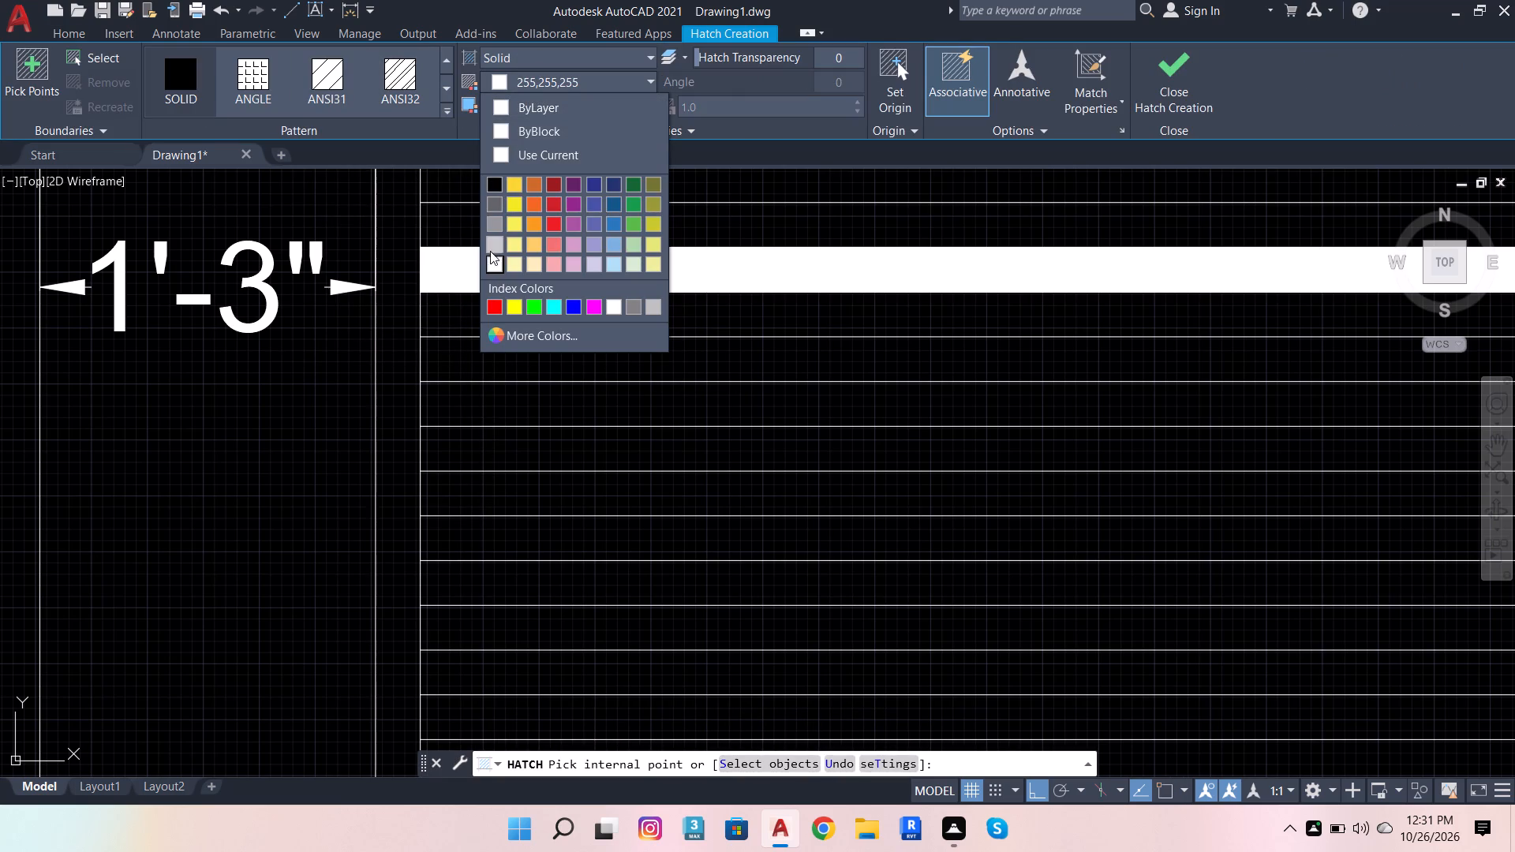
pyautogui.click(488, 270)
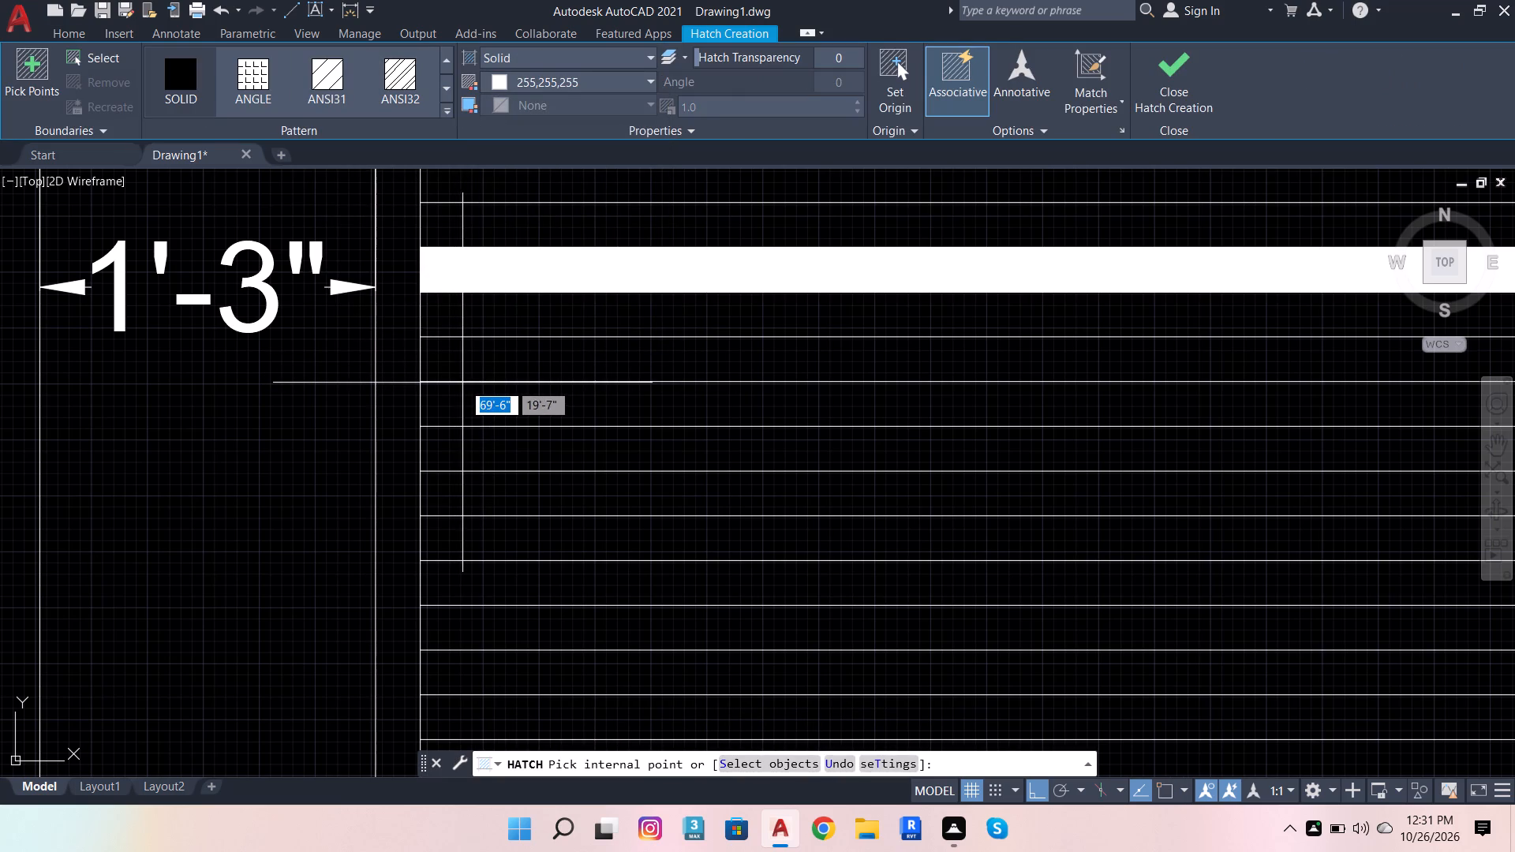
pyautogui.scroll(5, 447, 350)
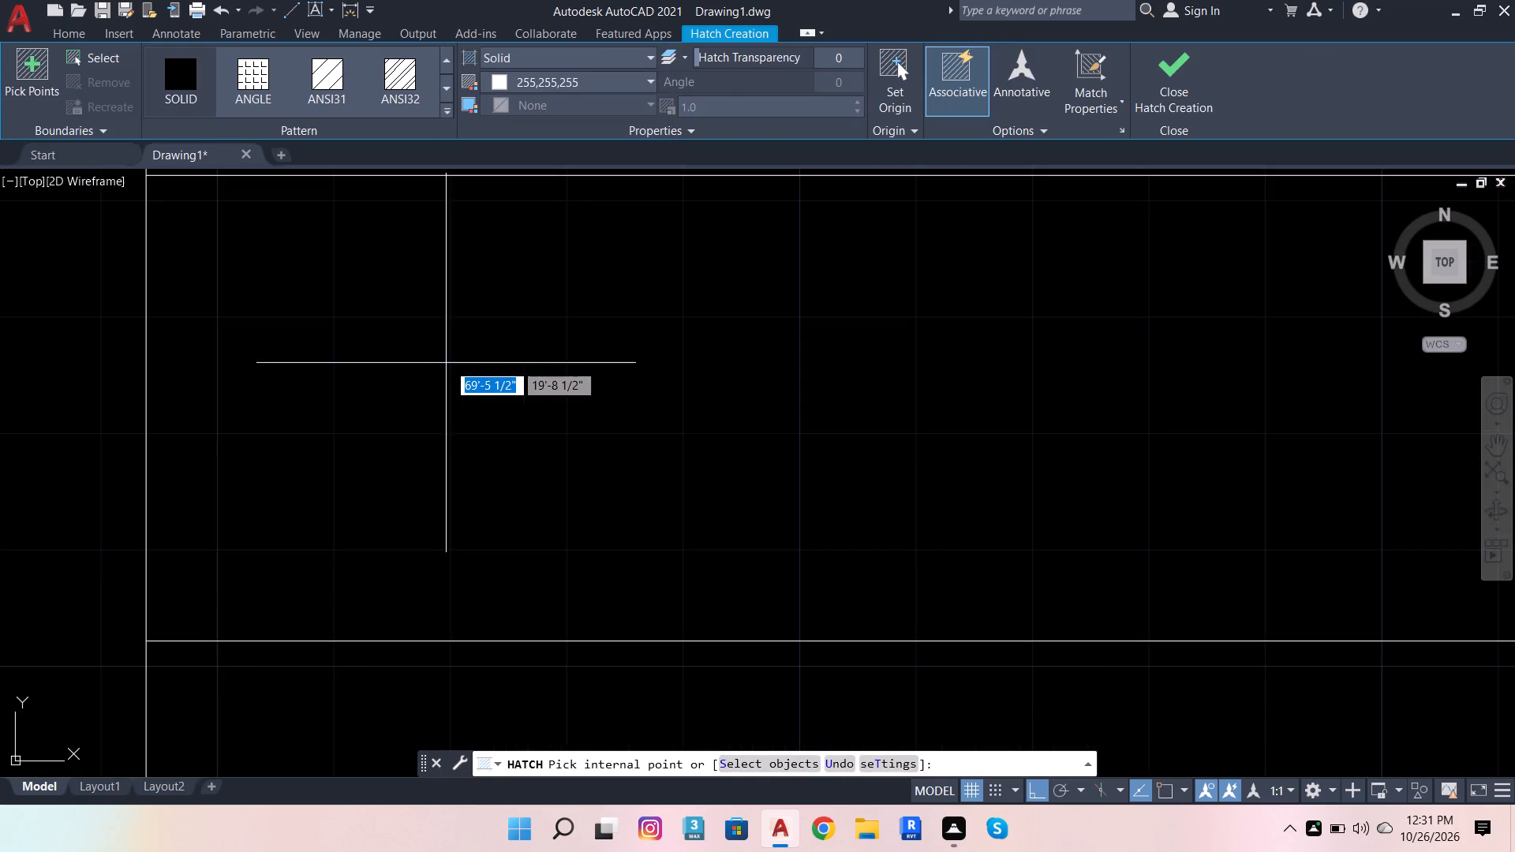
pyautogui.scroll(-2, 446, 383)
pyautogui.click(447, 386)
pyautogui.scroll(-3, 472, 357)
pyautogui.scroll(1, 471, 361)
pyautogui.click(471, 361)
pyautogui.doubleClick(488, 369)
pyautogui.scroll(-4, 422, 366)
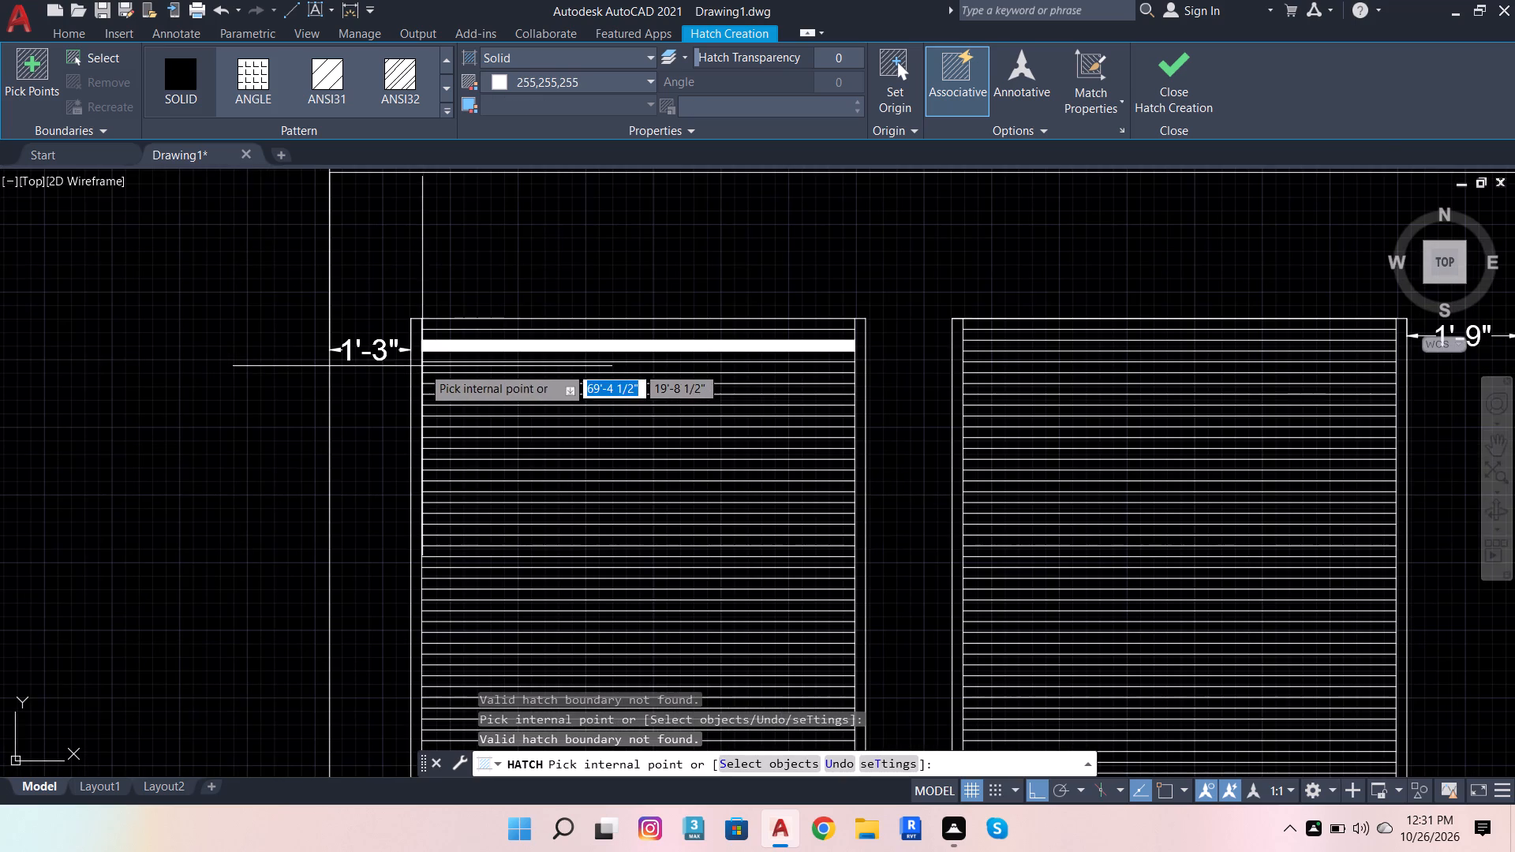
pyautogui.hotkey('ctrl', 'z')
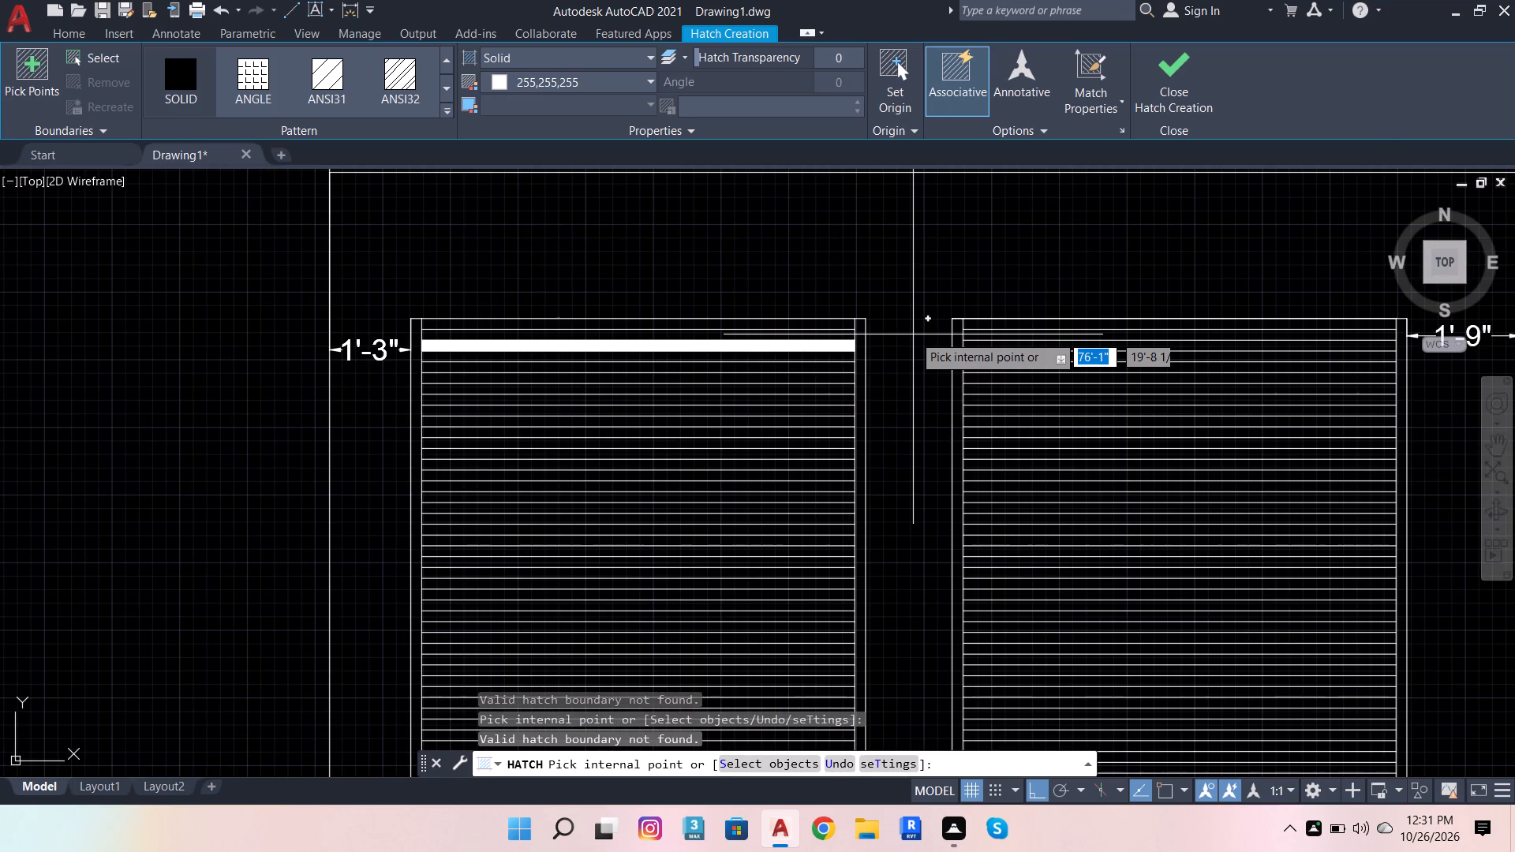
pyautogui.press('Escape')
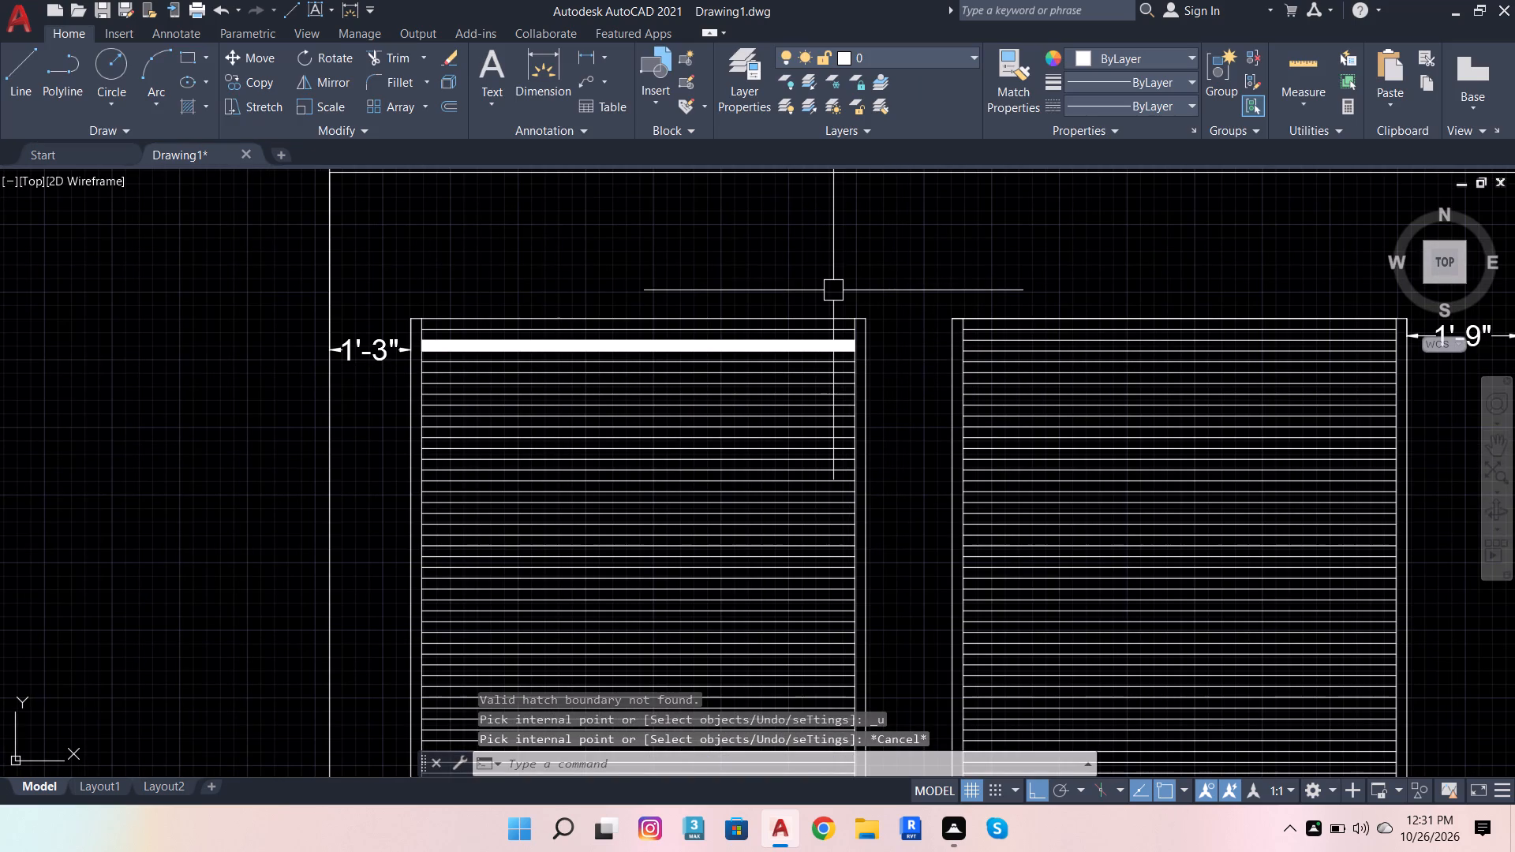
# Erase the white solid hatch from the third slat strip of the leftmost opening.
pyautogui.scroll(3, 784, 351)
pyautogui.click(818, 322)
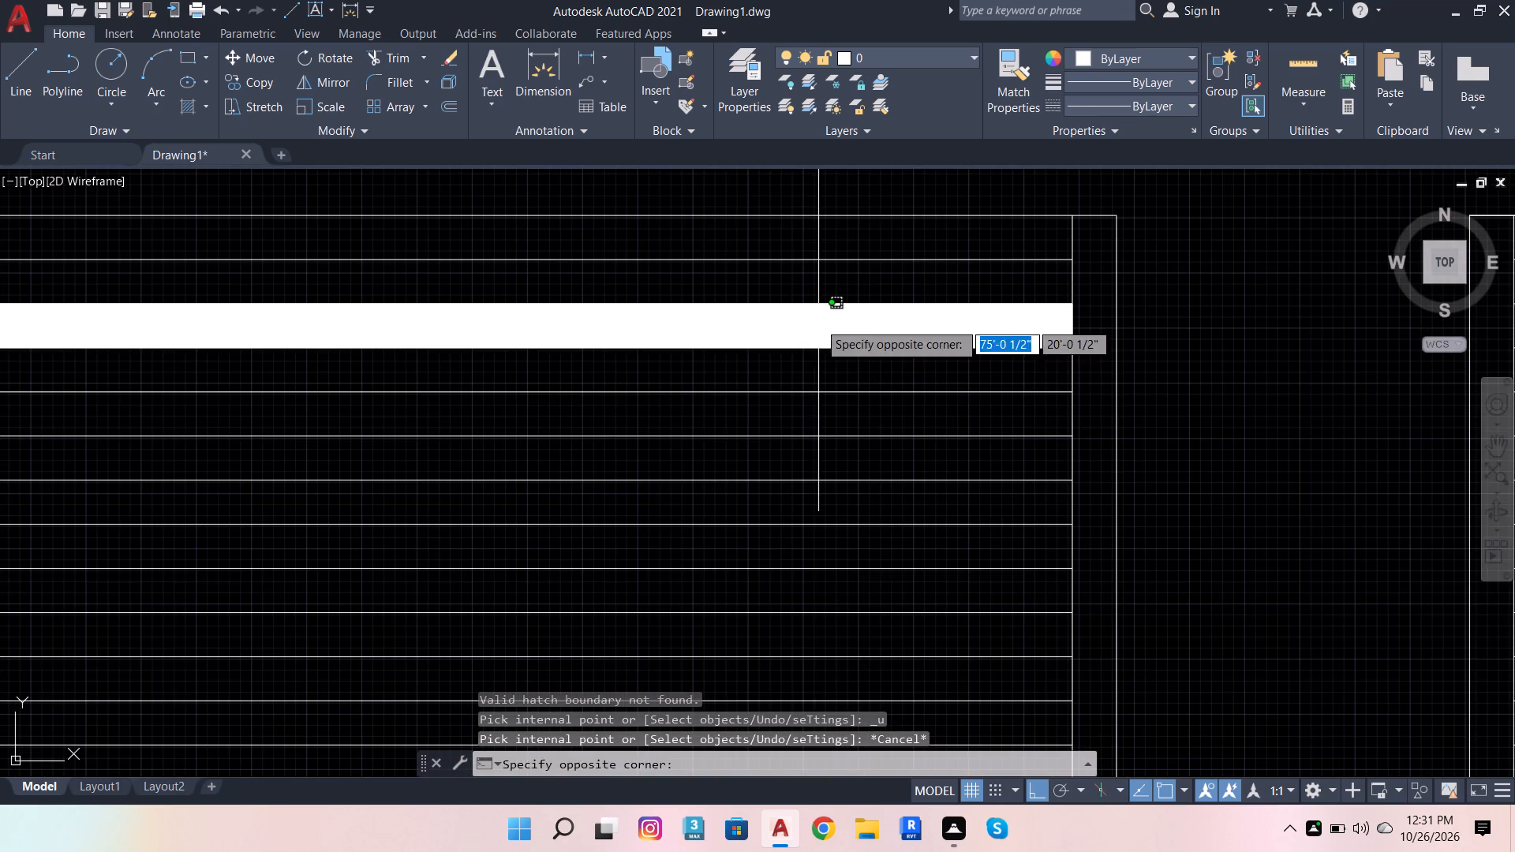
pyautogui.hotkey('shift', 'Delete')
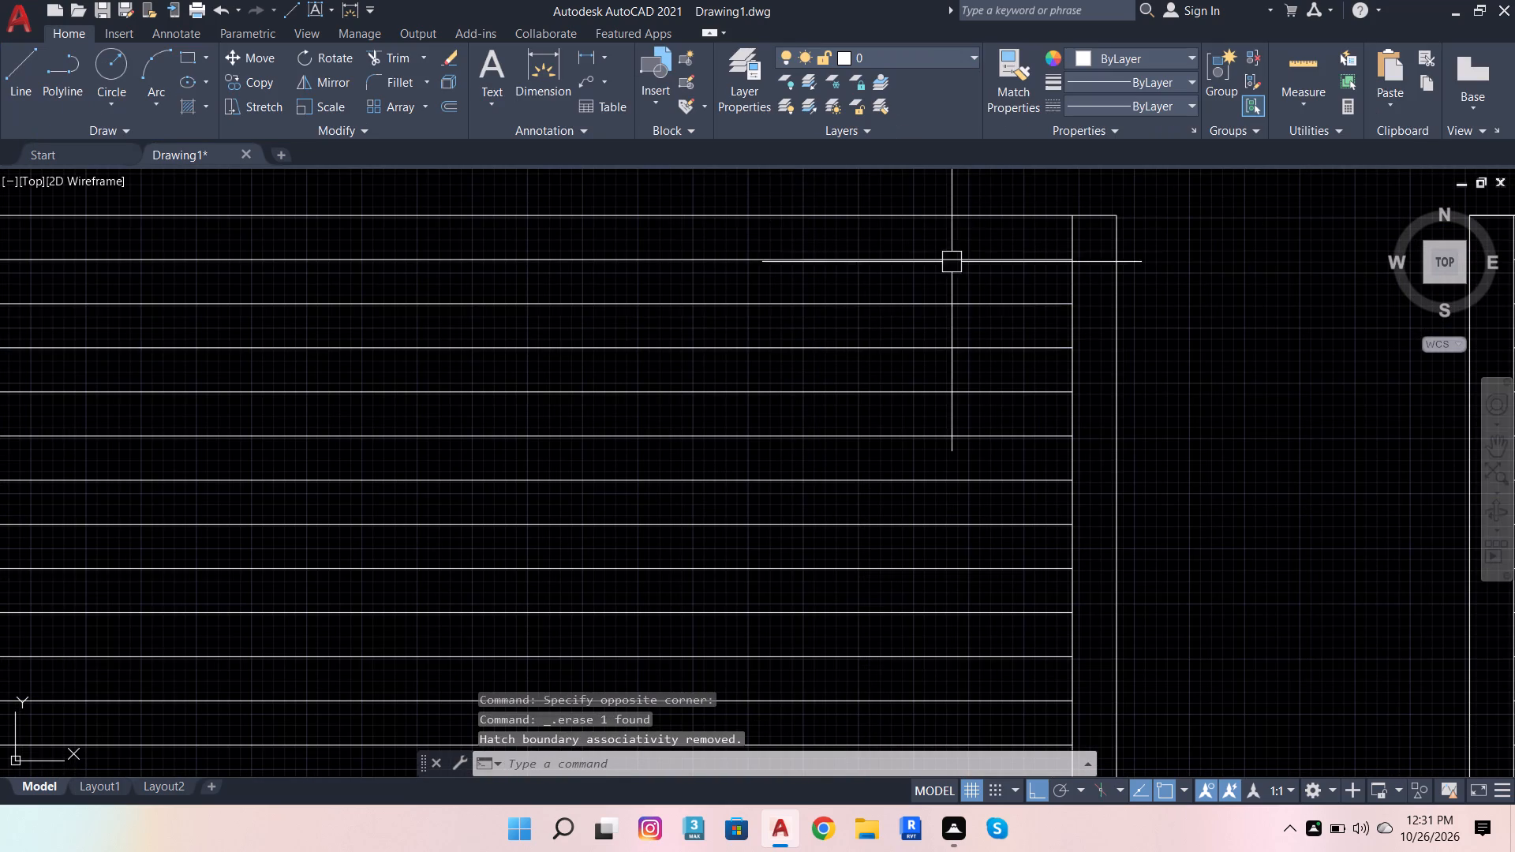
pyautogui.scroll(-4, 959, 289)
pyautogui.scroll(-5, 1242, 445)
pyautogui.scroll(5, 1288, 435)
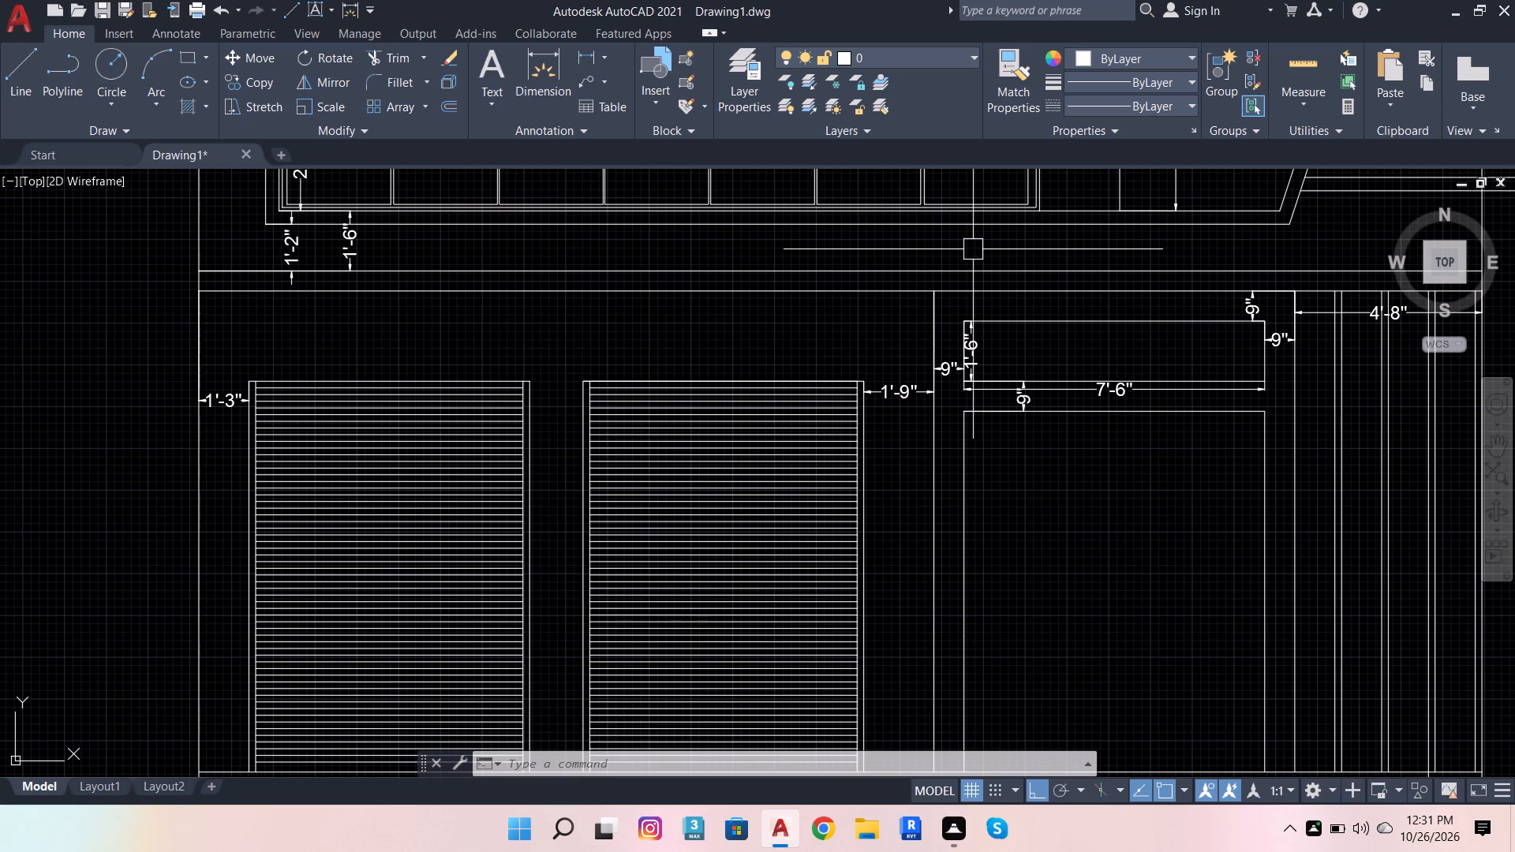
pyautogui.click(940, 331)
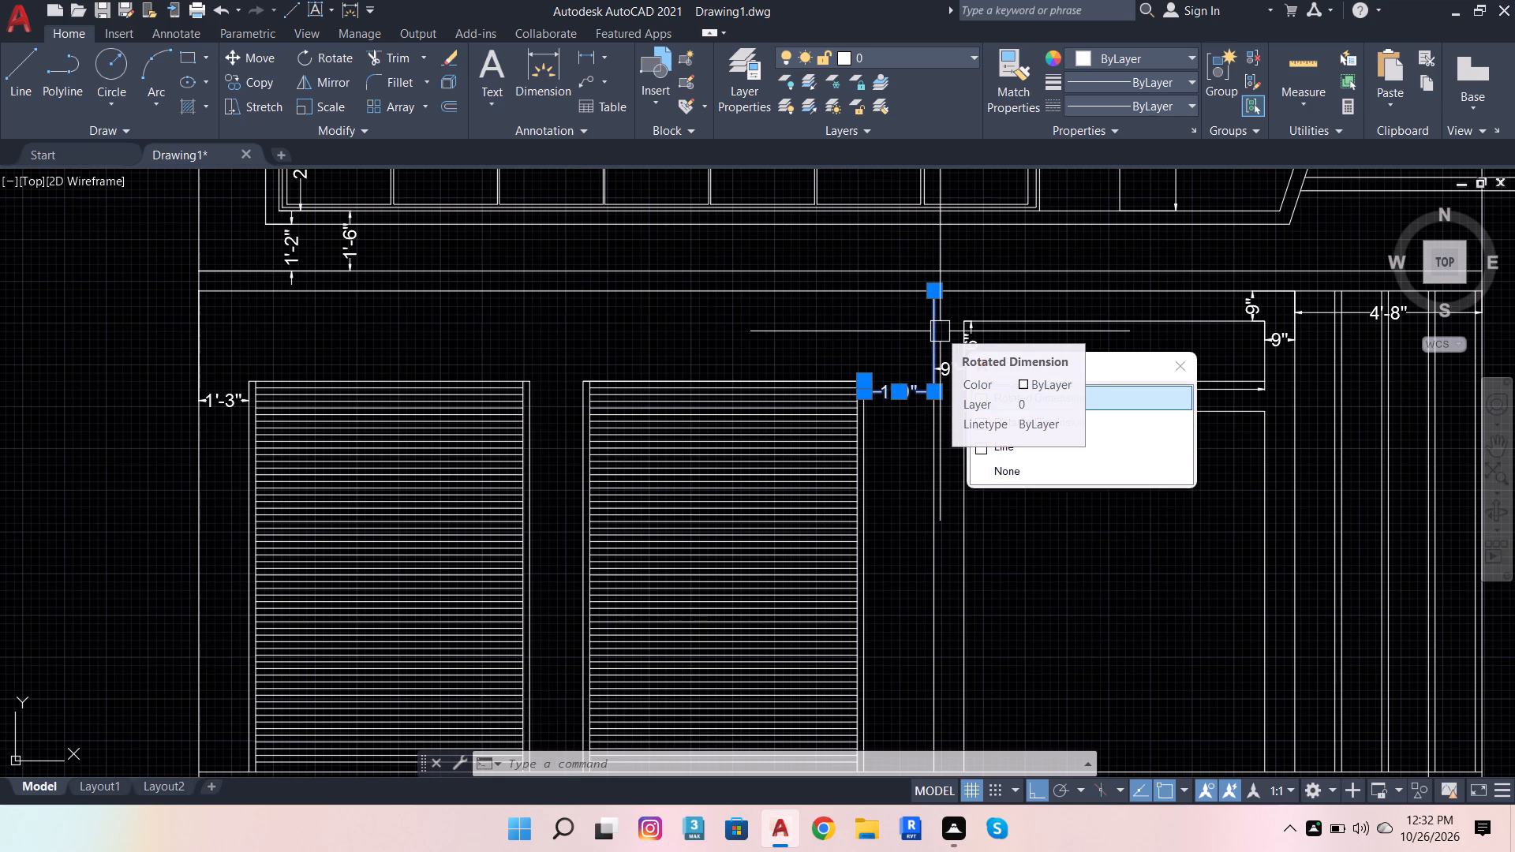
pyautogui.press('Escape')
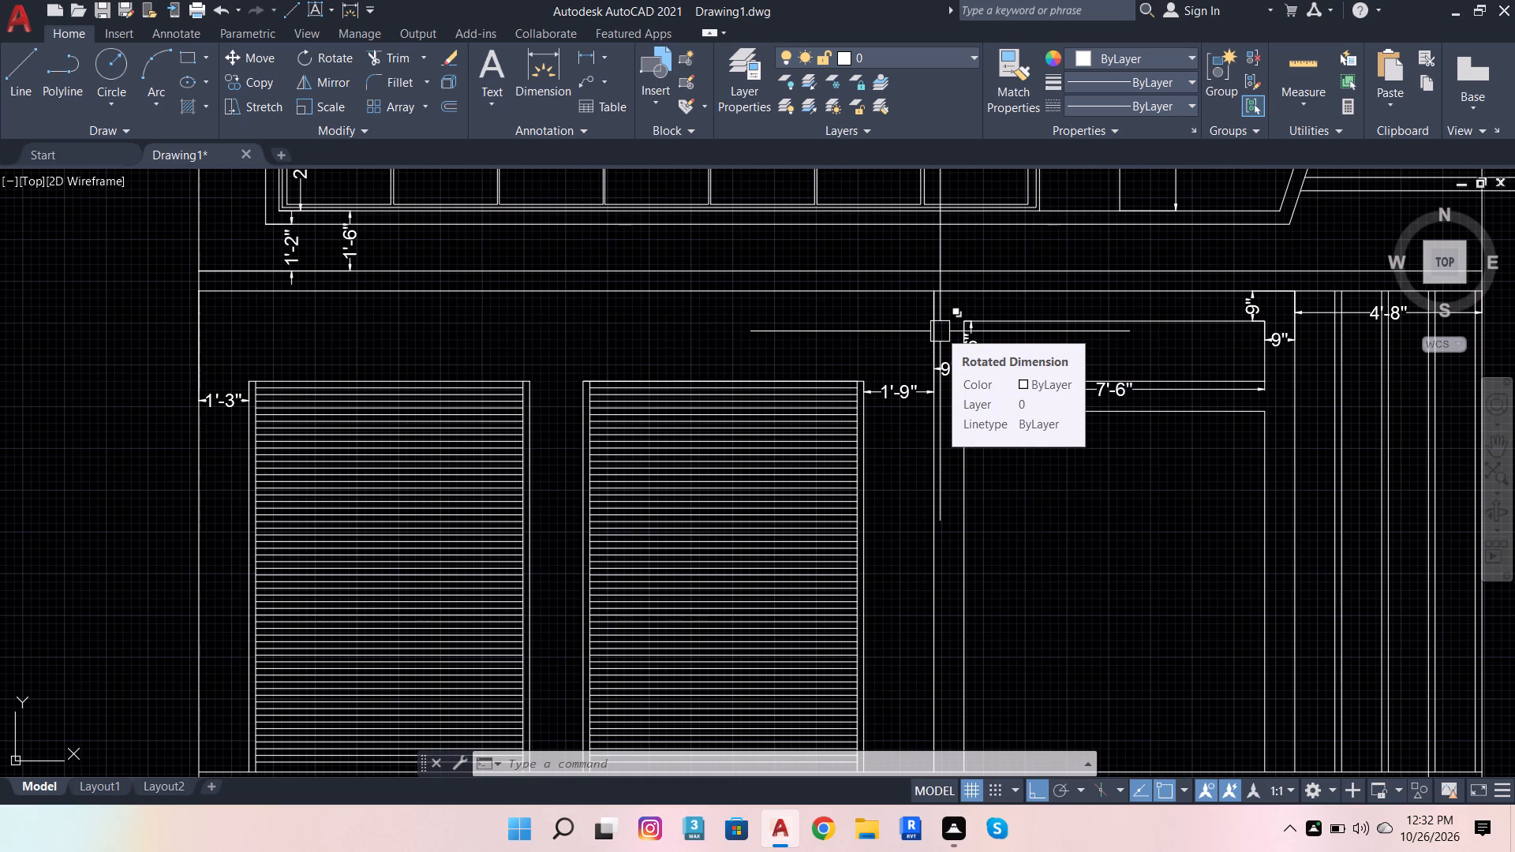
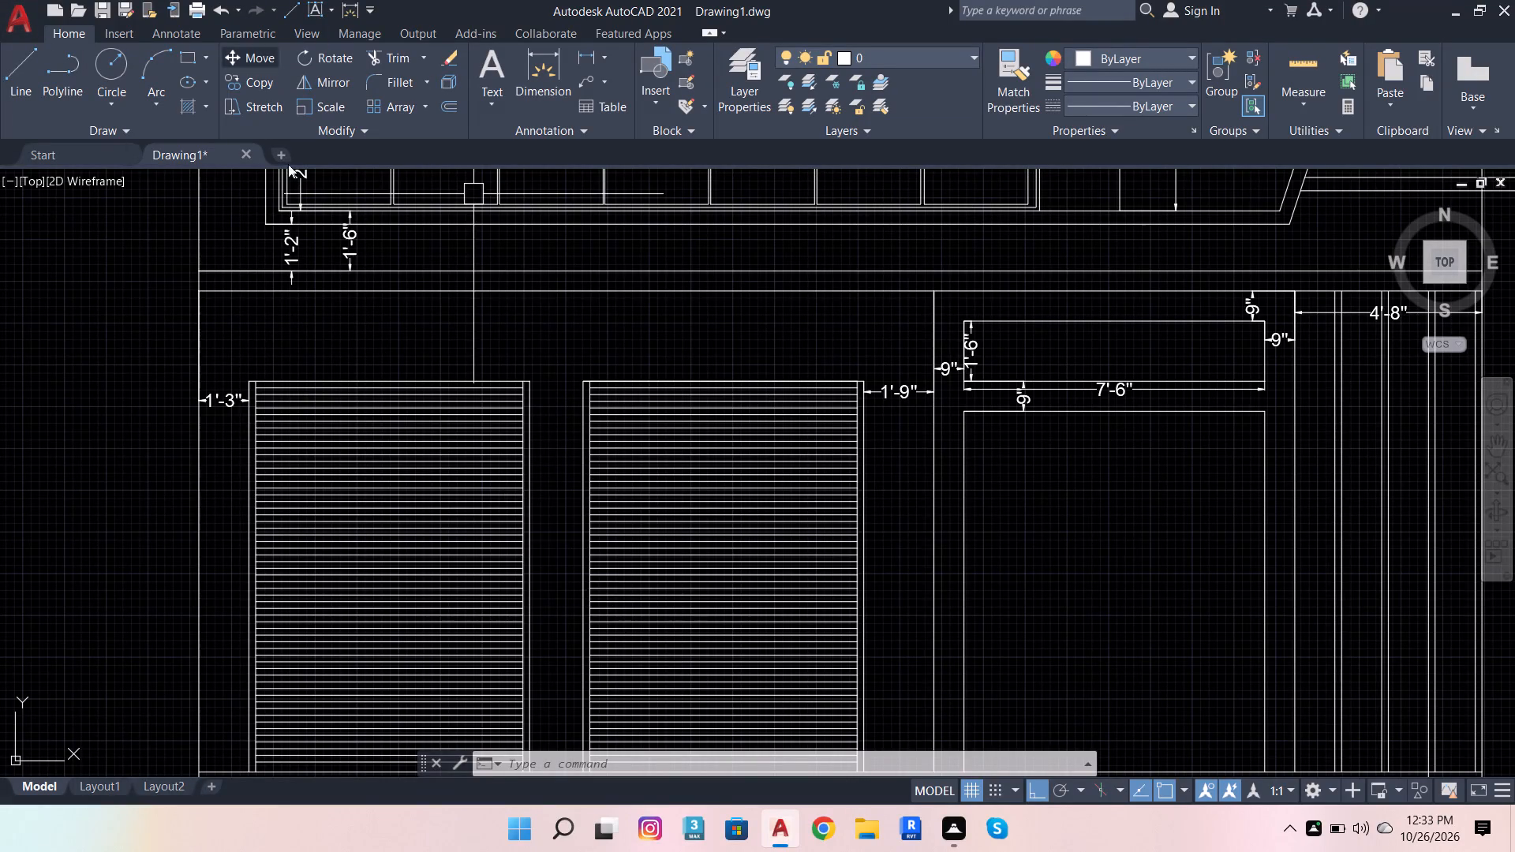
# Start a solid hatch in white (255,255,255) and fill the second slat from the top of the left louvred panel.
pyautogui.scroll(4, 290, 335)
pyautogui.scroll(-2, 402, 334)
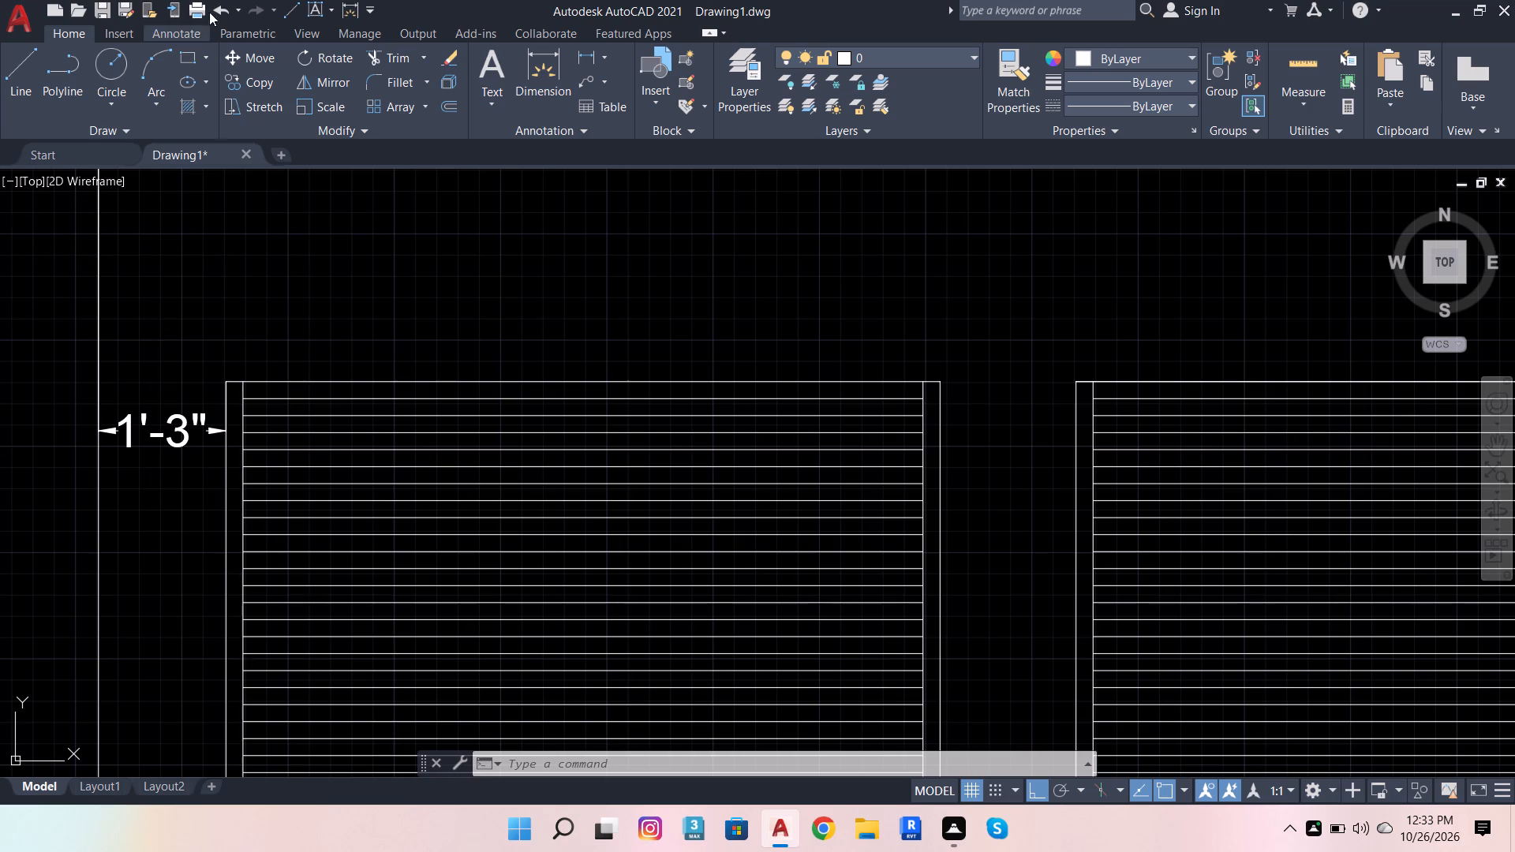
pyautogui.click(189, 113)
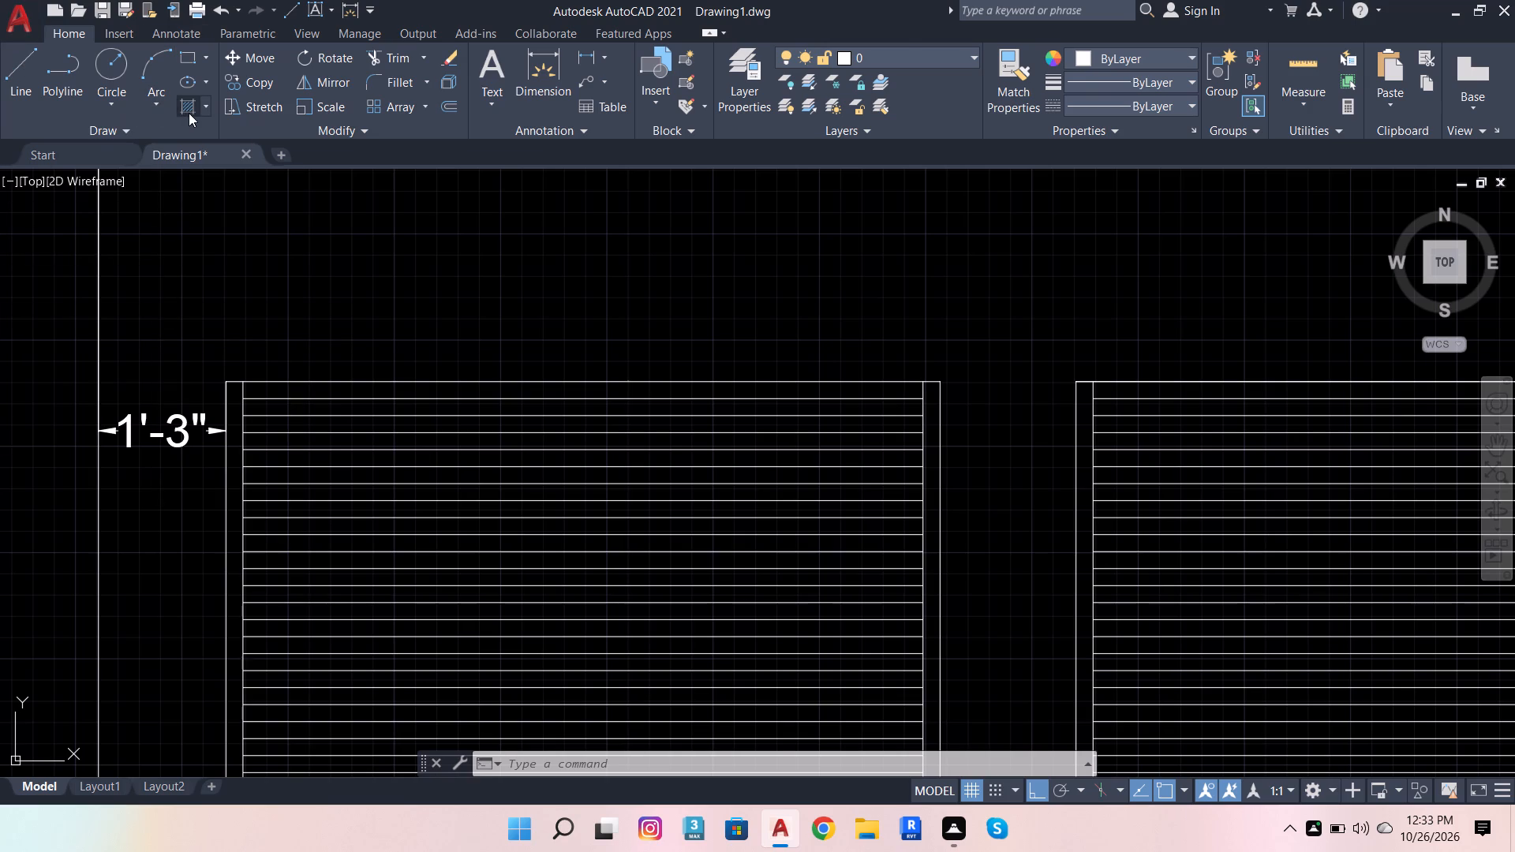
pyautogui.click(537, 75)
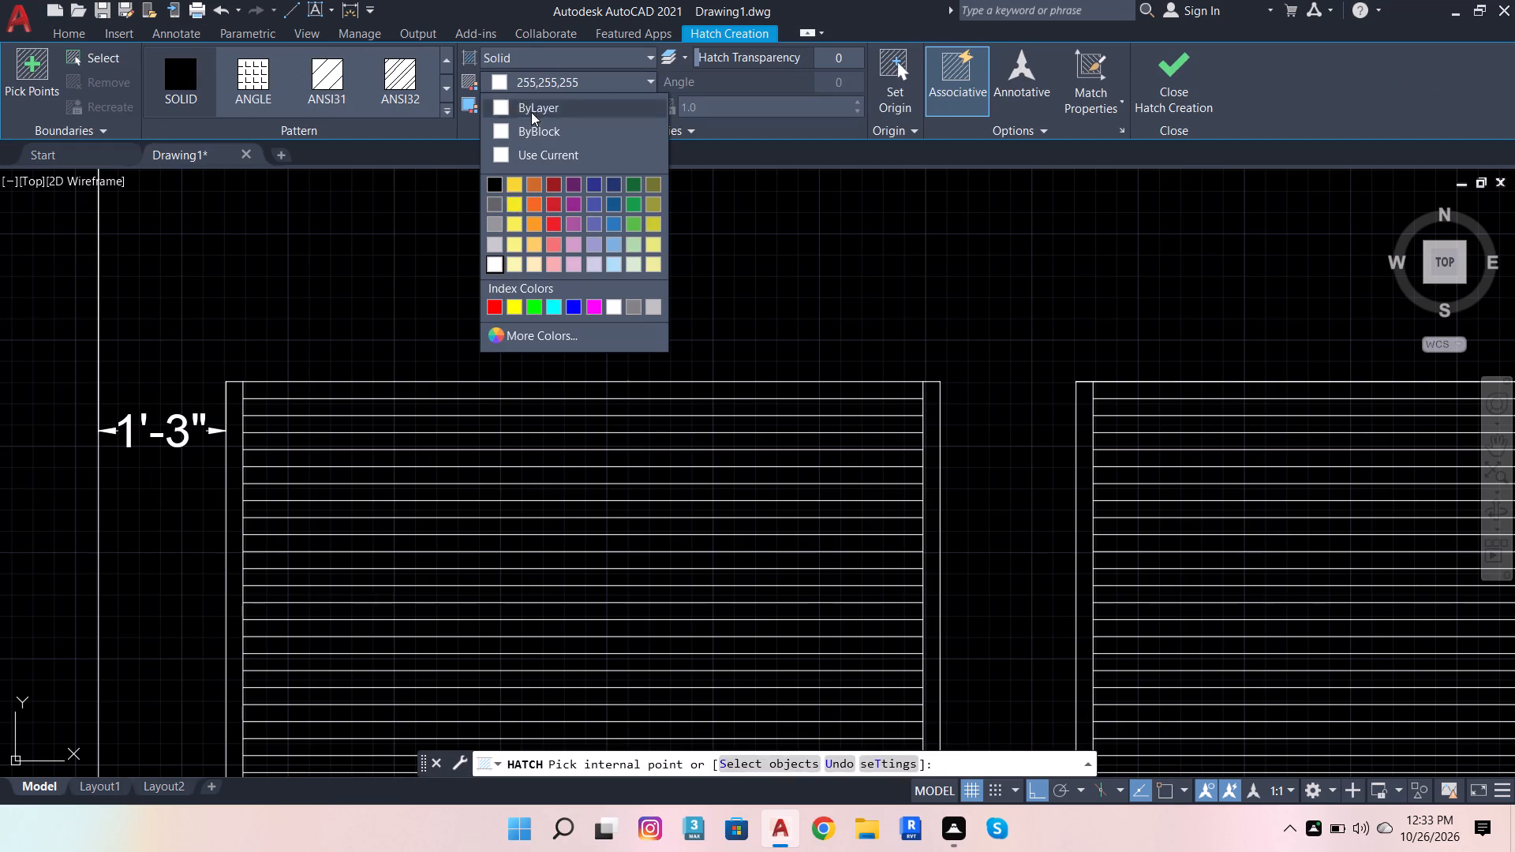
pyautogui.click(489, 267)
pyautogui.scroll(3, 290, 393)
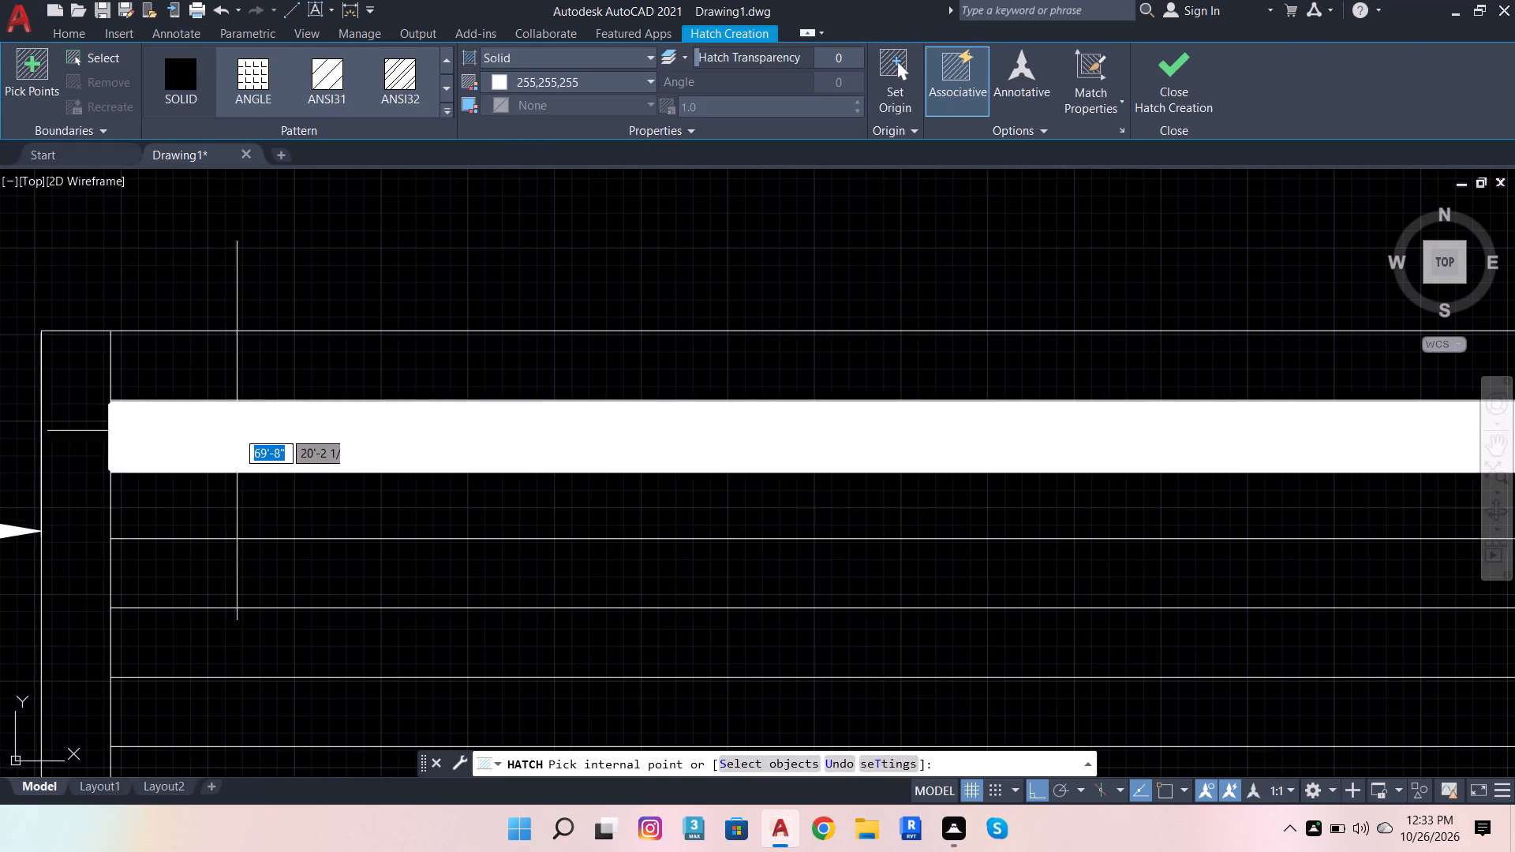
pyautogui.click(220, 440)
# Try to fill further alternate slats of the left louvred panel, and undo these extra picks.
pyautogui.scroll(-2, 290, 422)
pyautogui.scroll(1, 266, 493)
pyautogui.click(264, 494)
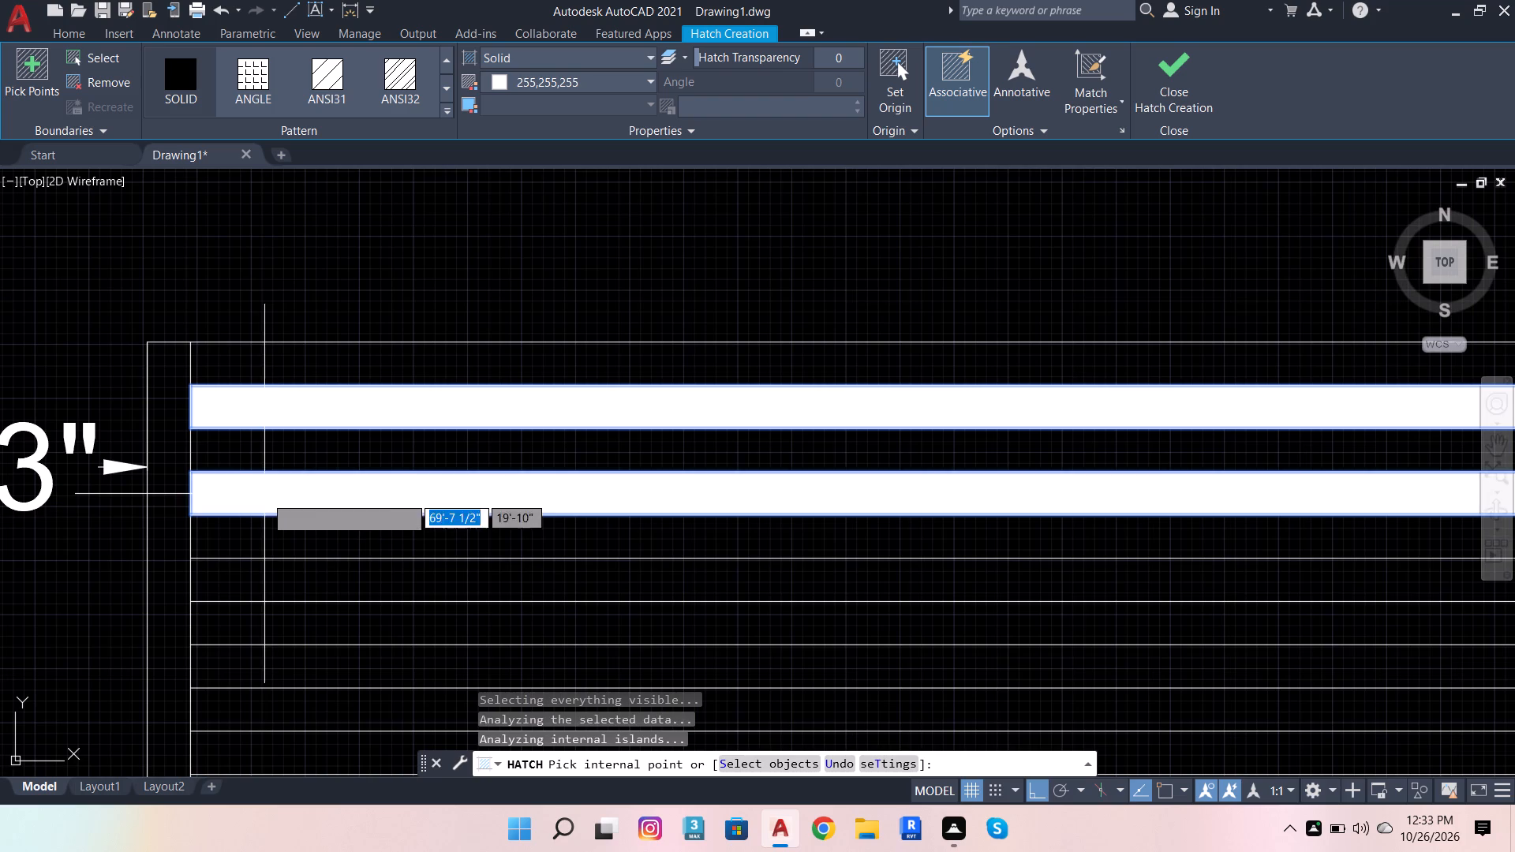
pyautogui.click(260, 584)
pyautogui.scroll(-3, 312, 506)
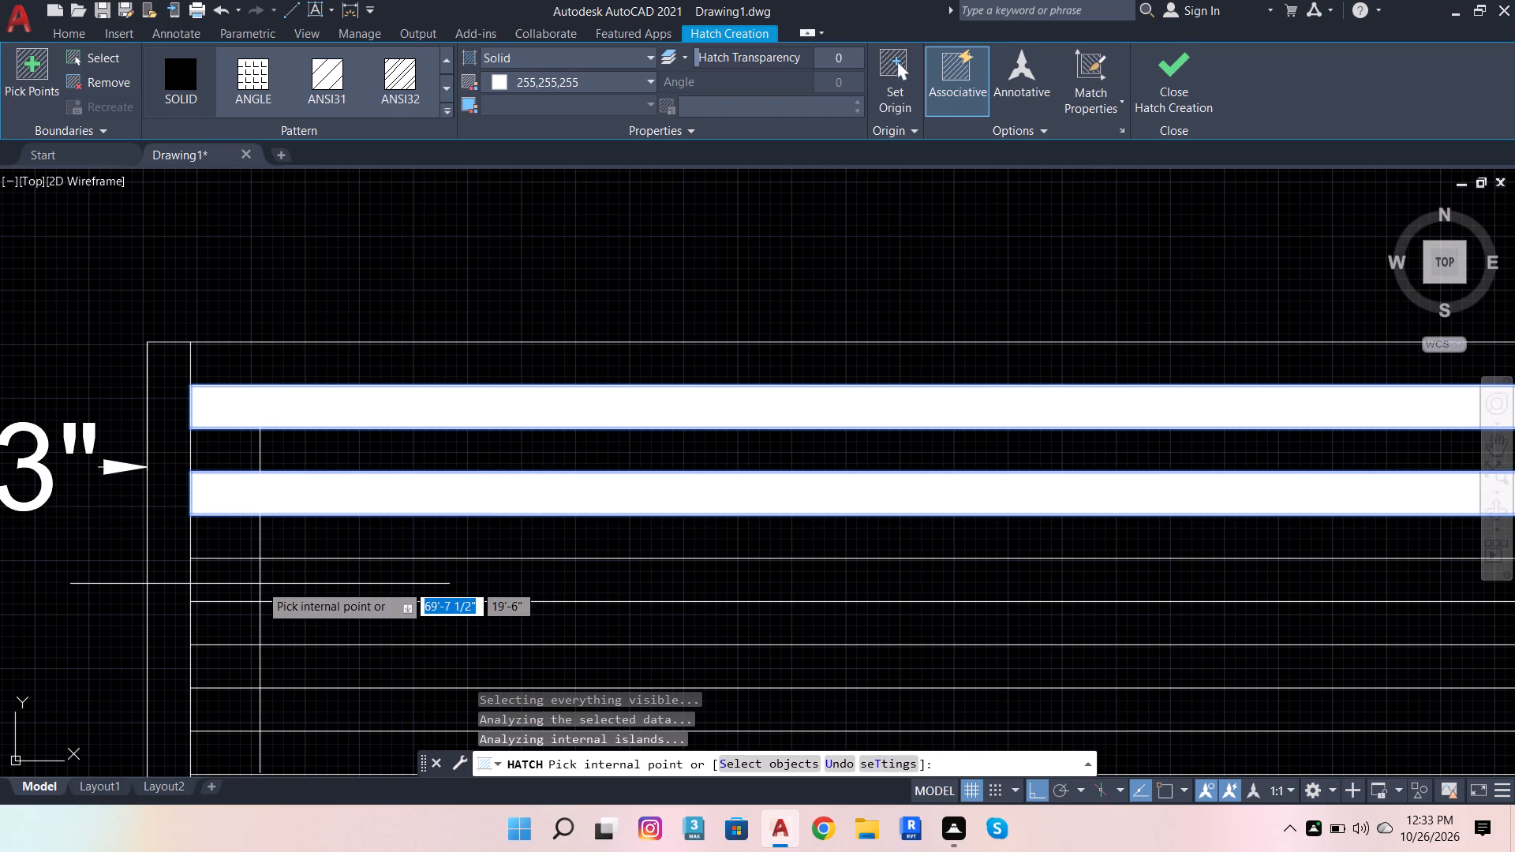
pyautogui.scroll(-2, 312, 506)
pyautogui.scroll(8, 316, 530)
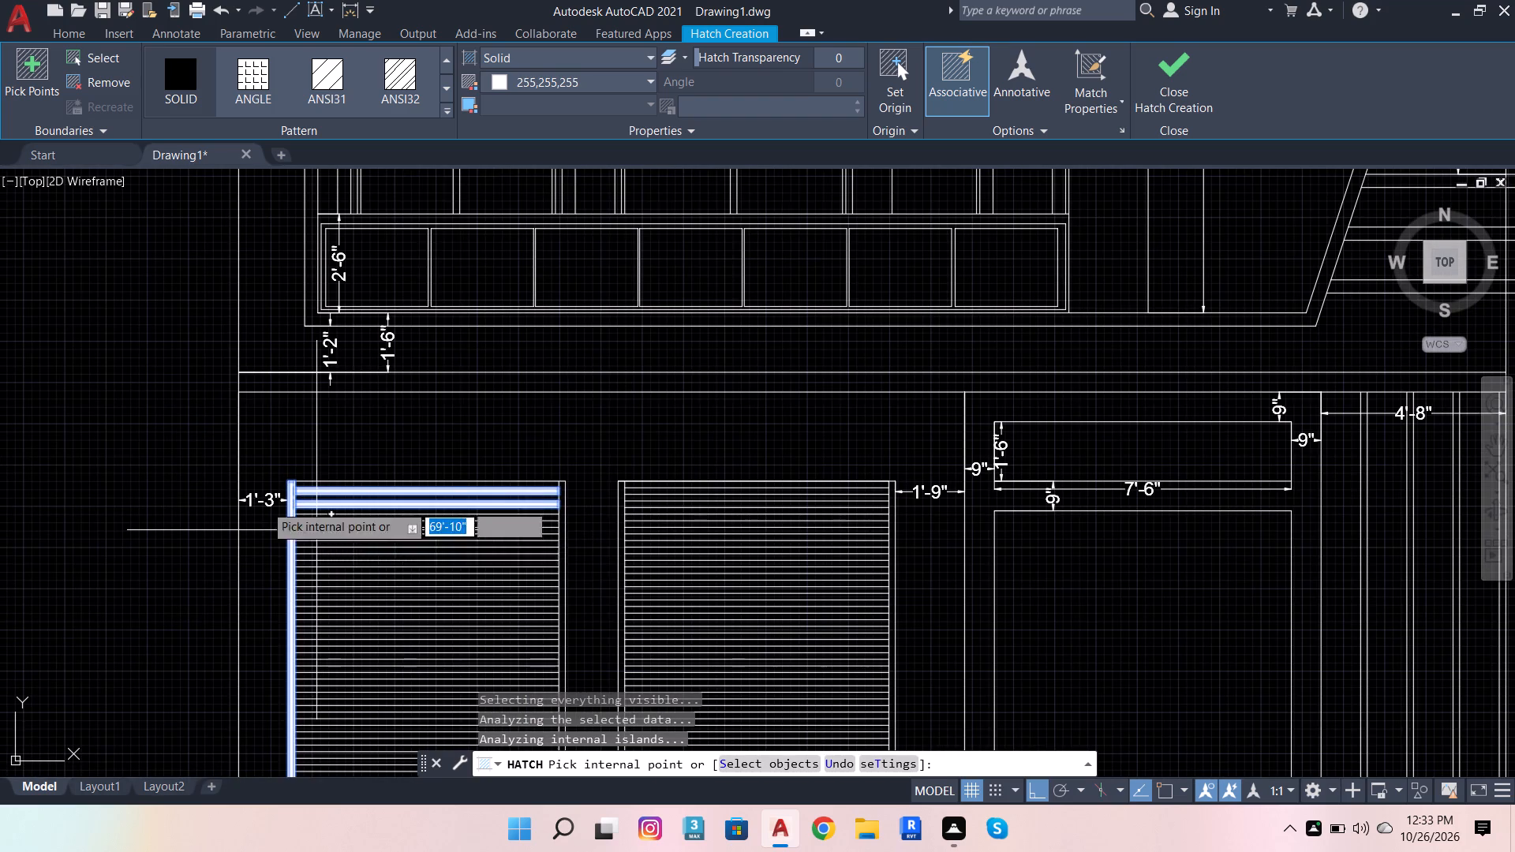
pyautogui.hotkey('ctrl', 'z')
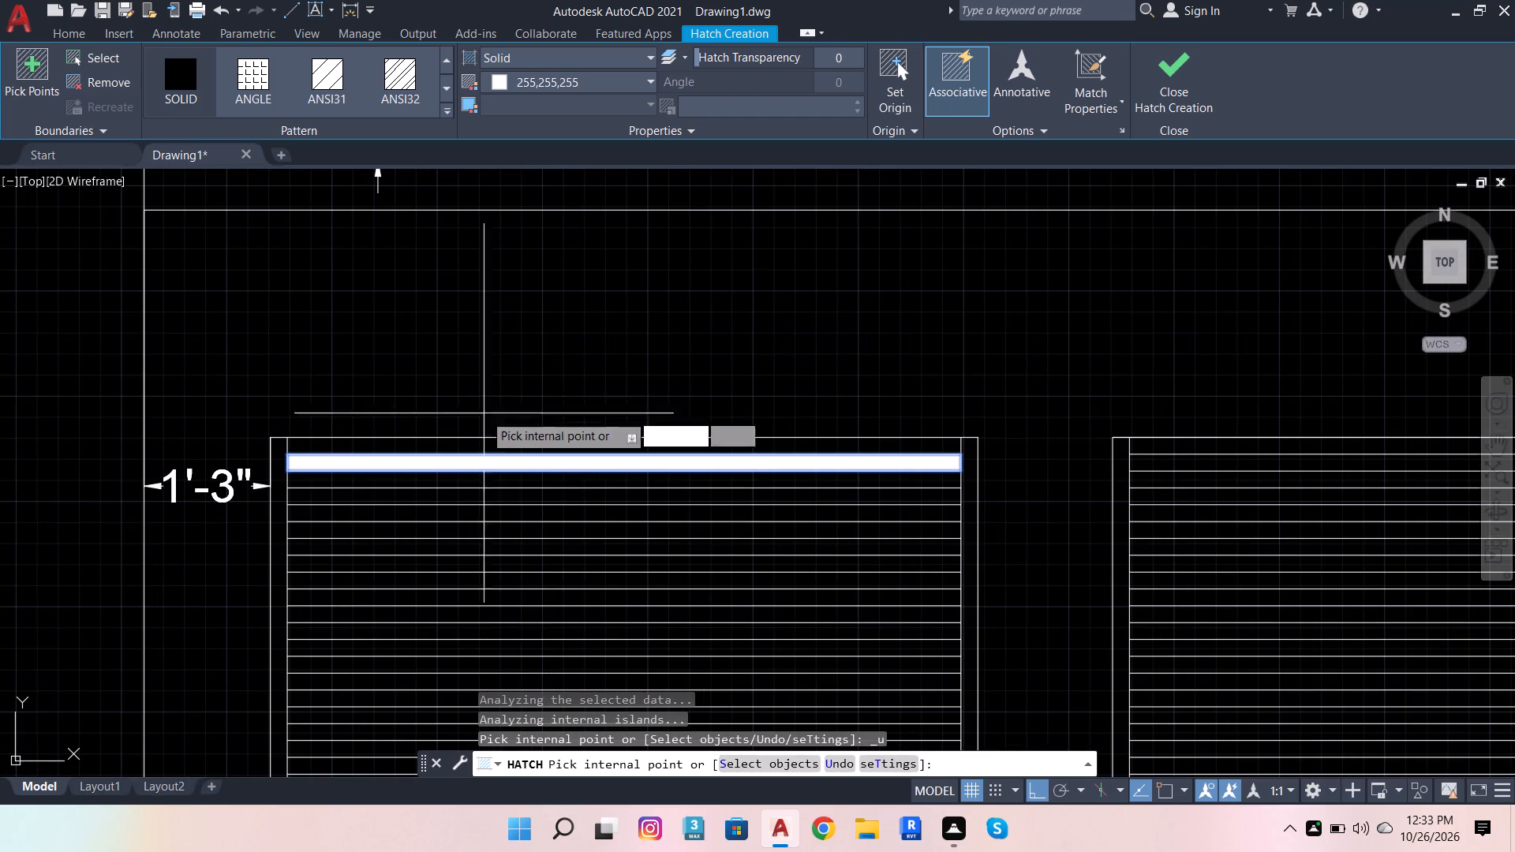
# Fill the next three alternate slats below the first filled one in the left louvred panel, skipping one slat between fills.
pyautogui.scroll(3, 352, 495)
pyautogui.click(350, 495)
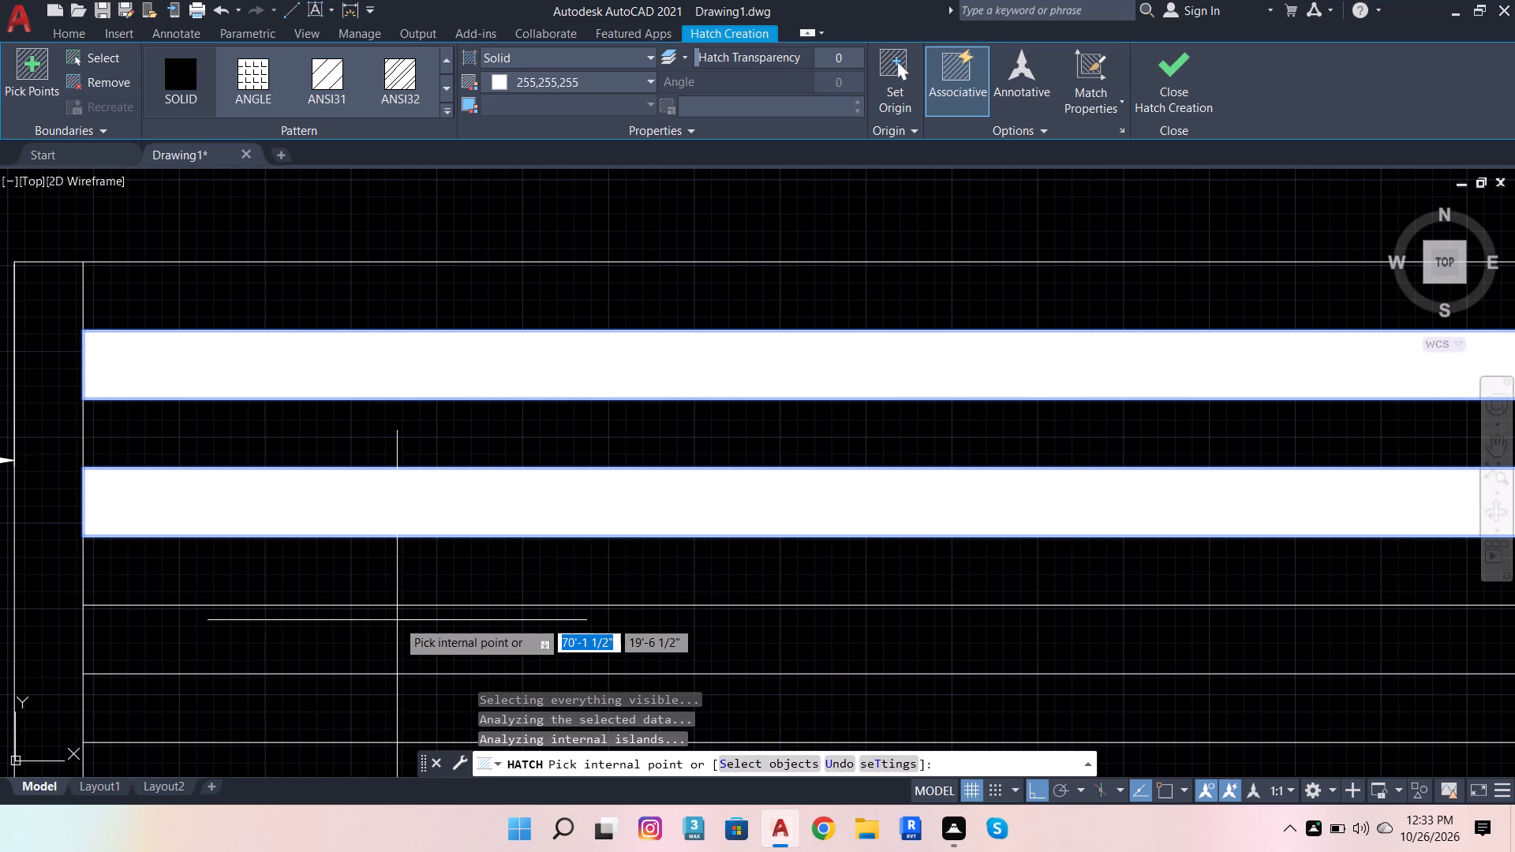
pyautogui.click(368, 638)
pyautogui.scroll(-4, 398, 616)
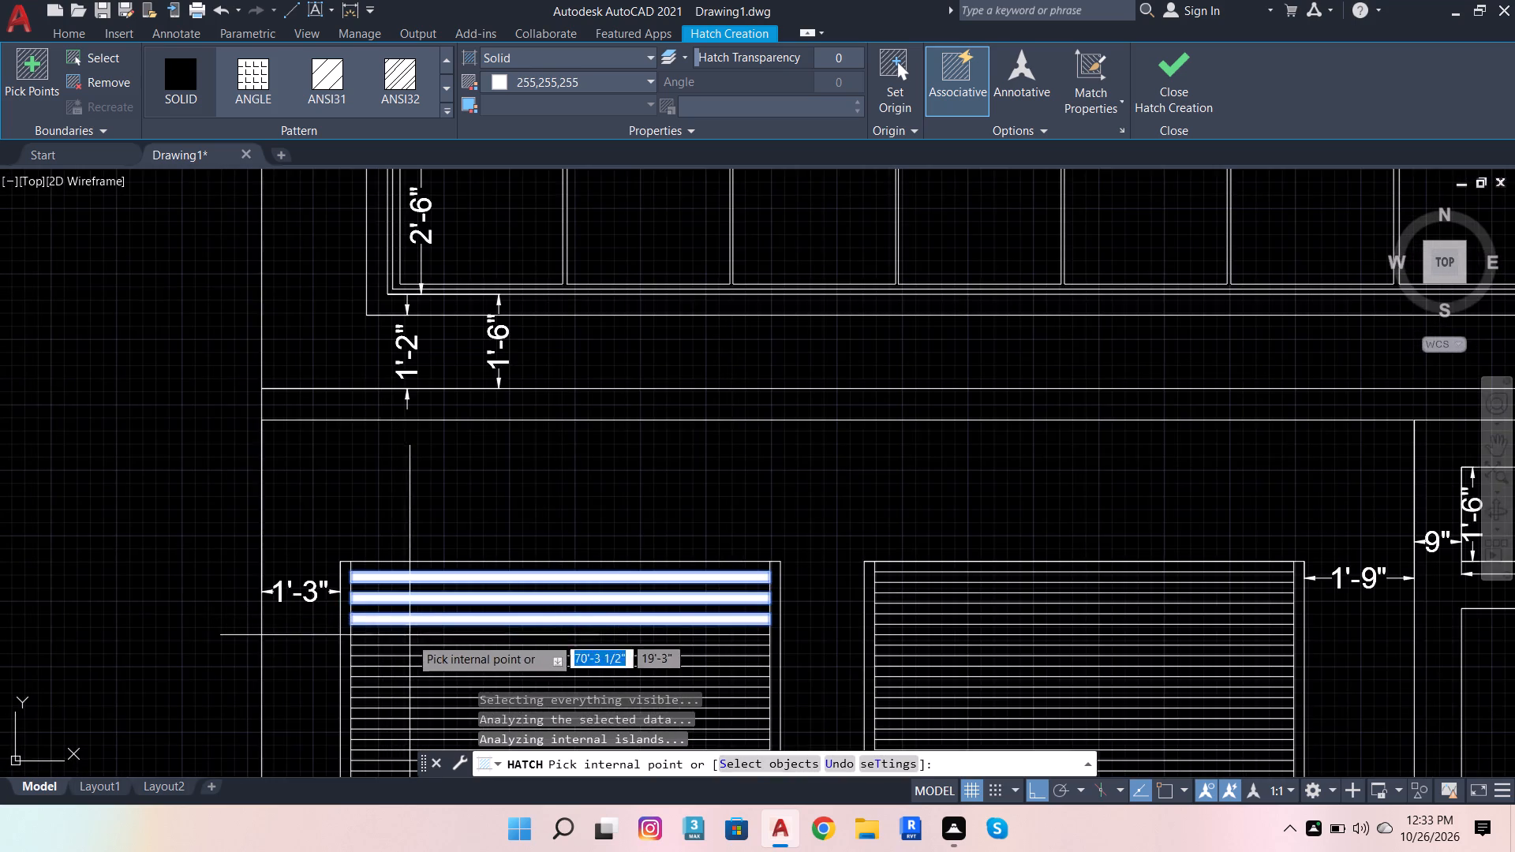
pyautogui.scroll(6, 396, 661)
pyautogui.scroll(-2, 440, 456)
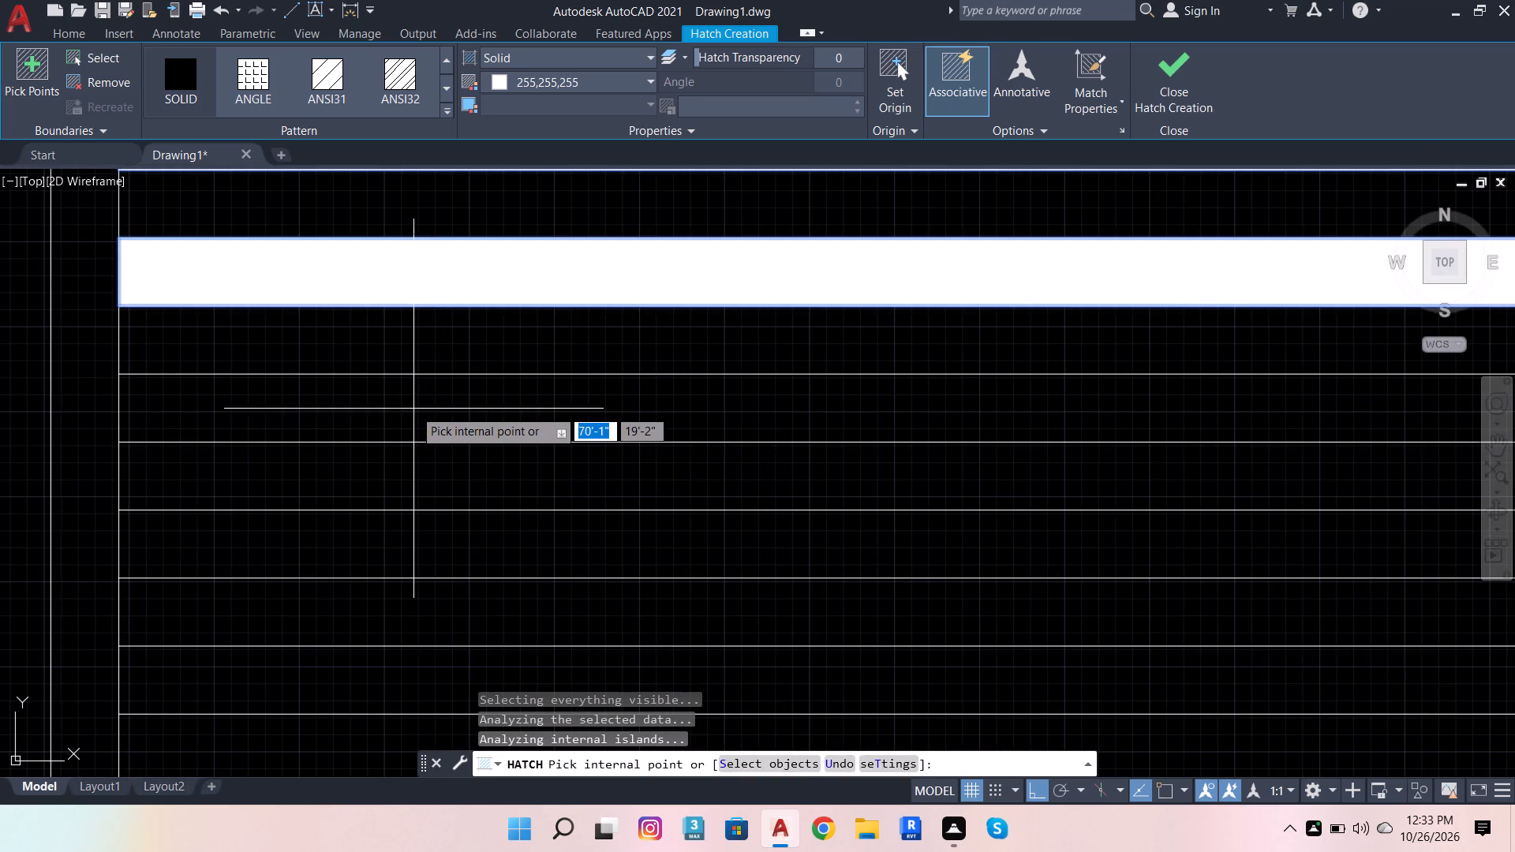
pyautogui.click(413, 407)
pyautogui.scroll(-3, 508, 434)
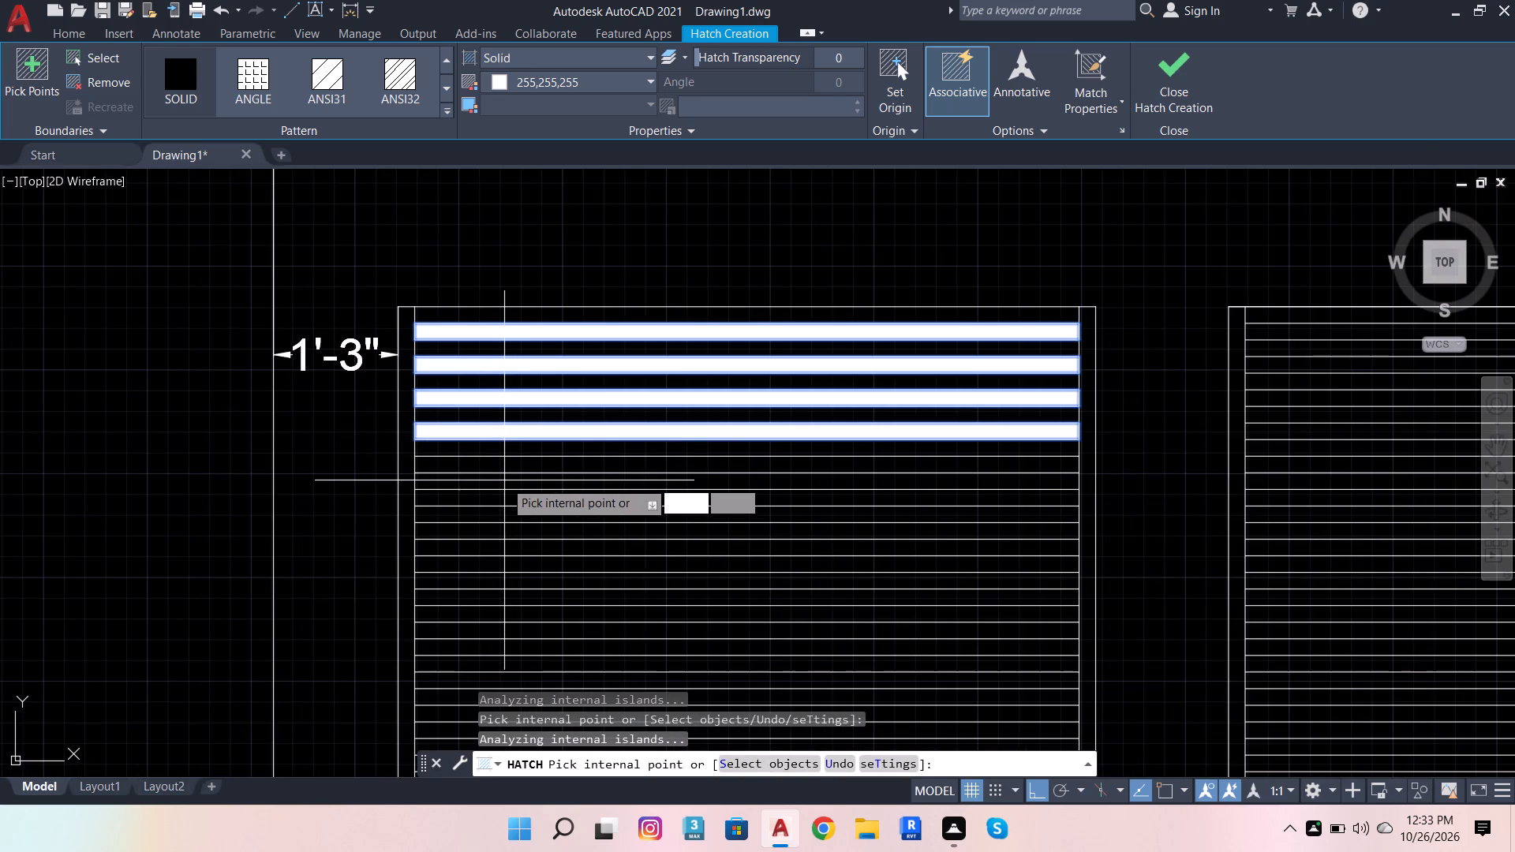
# Fill the next four alternate slats down the left louvred panel with the same white solid hatch.
pyautogui.scroll(4, 498, 481)
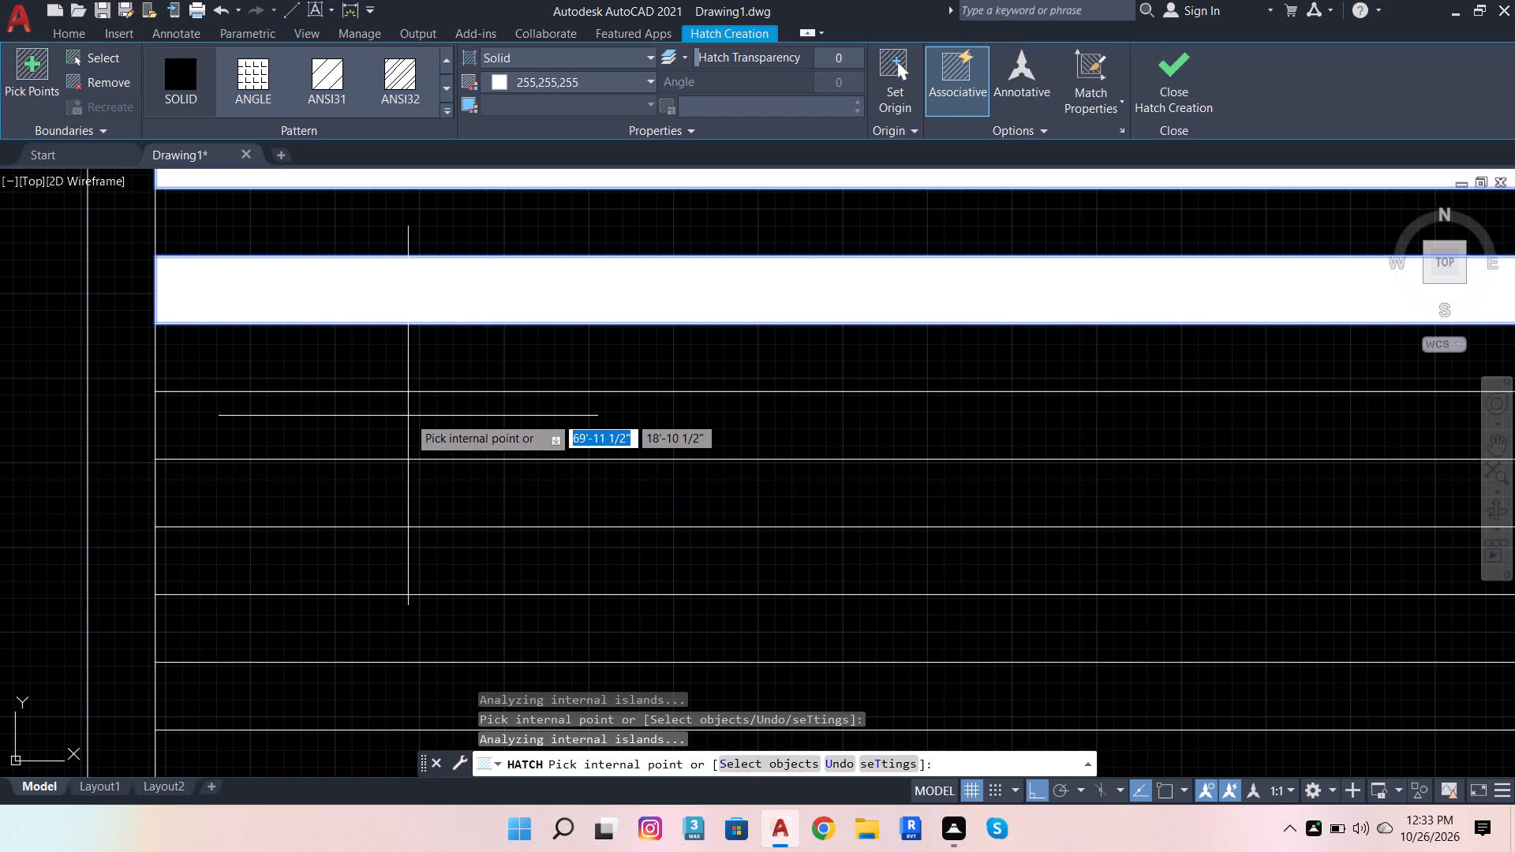
pyautogui.click(453, 418)
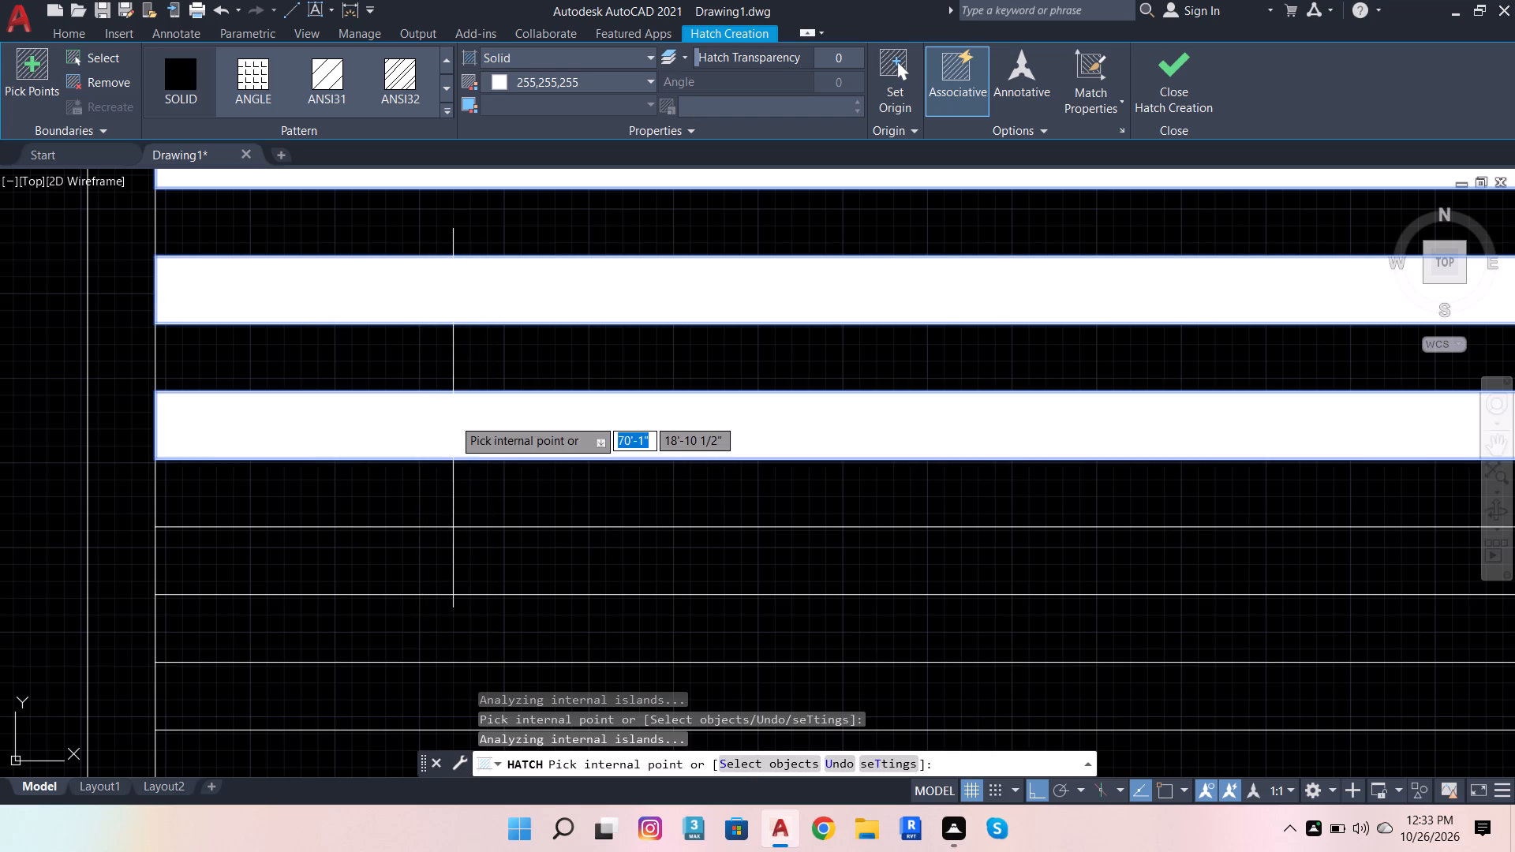
pyautogui.scroll(-5, 507, 410)
pyautogui.scroll(4, 489, 446)
pyautogui.click(496, 315)
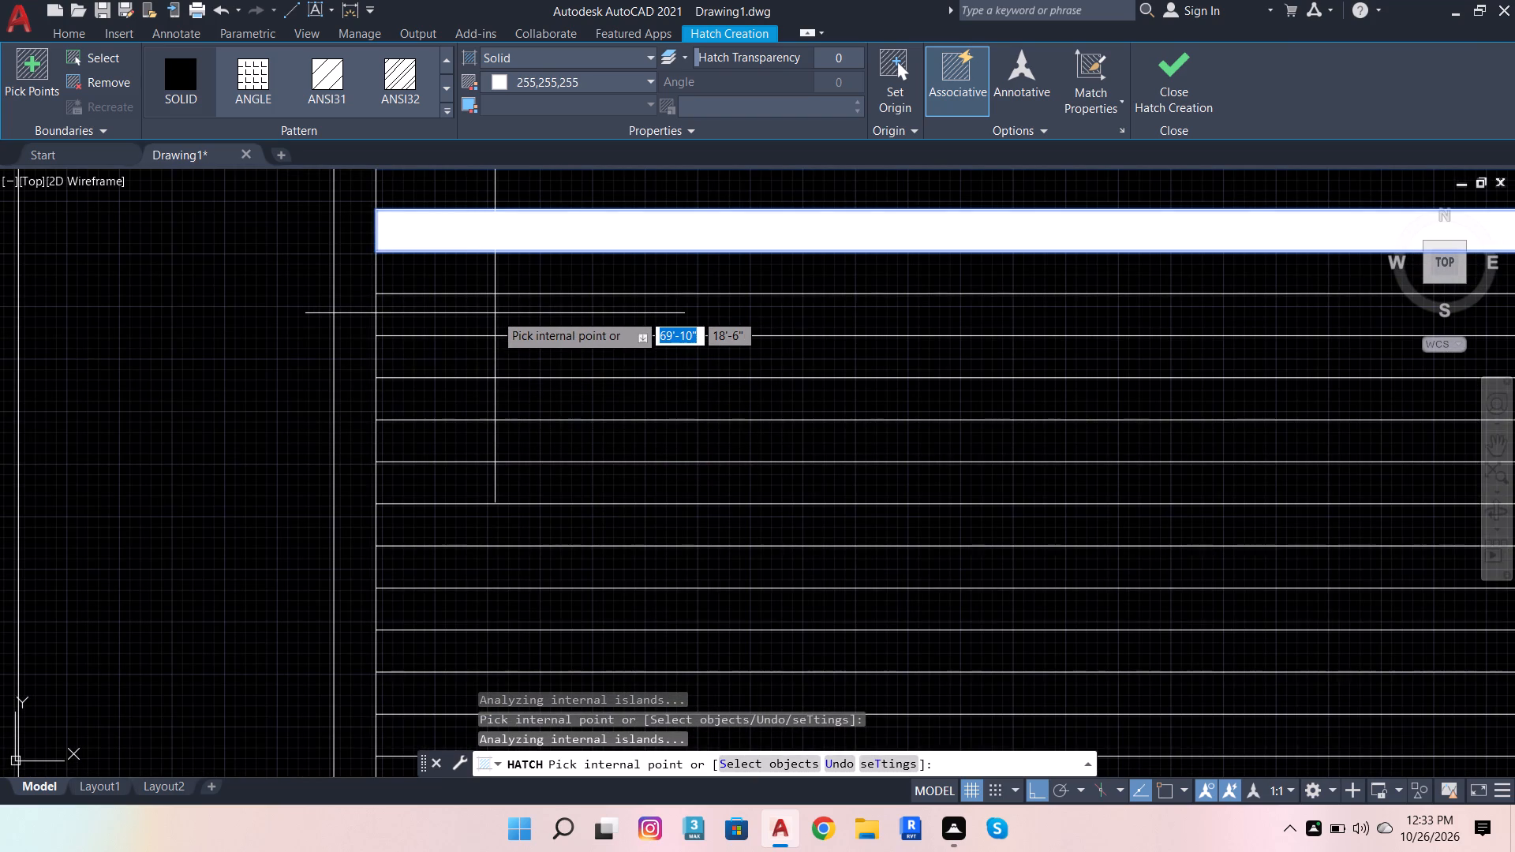
pyautogui.click(559, 400)
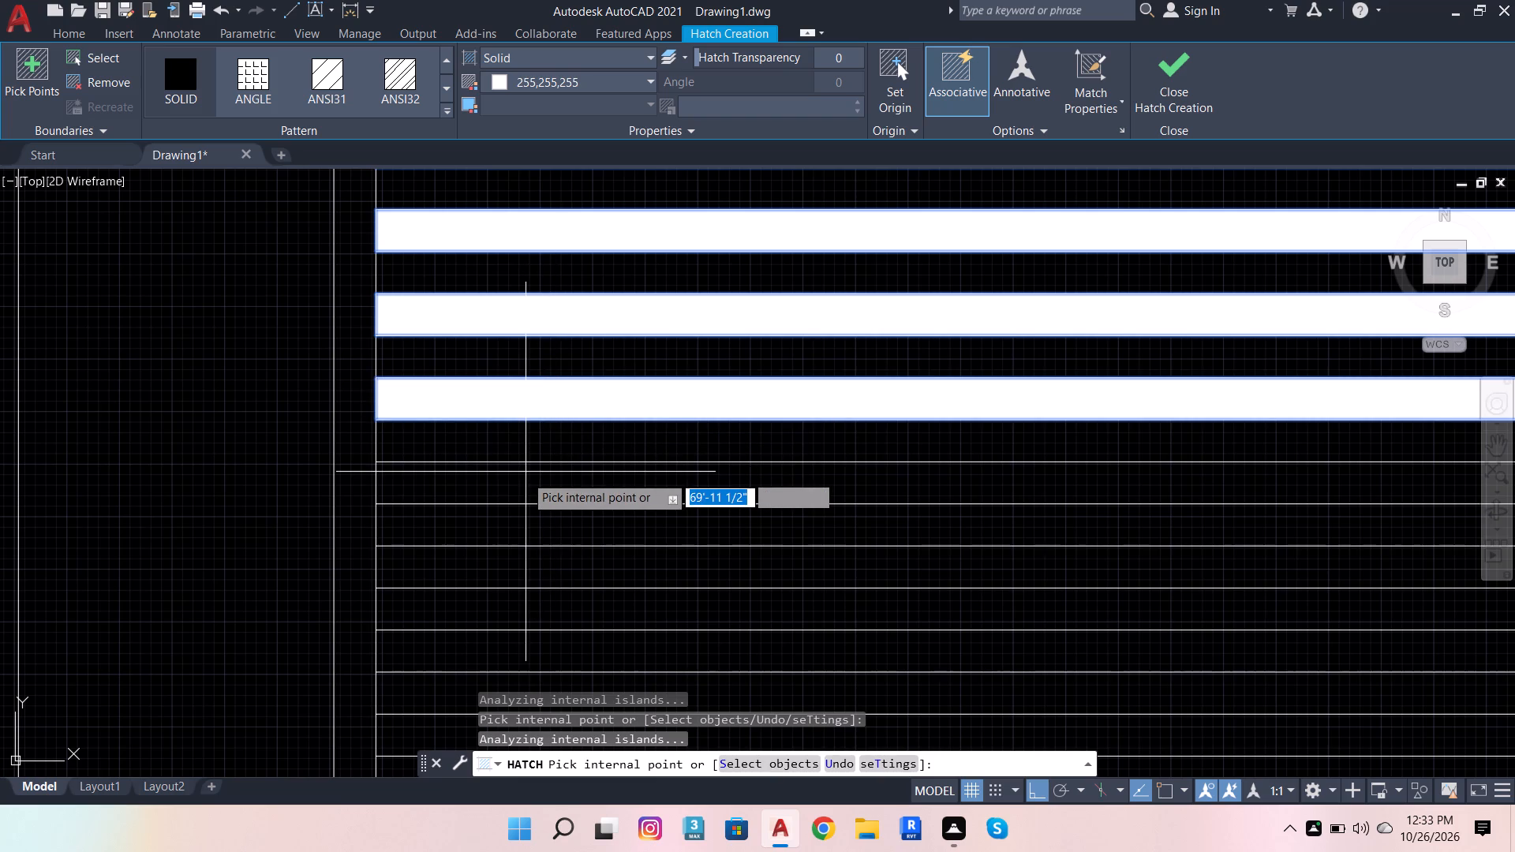
pyautogui.click(539, 488)
# Extend the white solid hatch to four more alternate slats, working down towards the middle of the left louvred panel.
pyautogui.scroll(-2, 615, 526)
pyautogui.scroll(2, 609, 550)
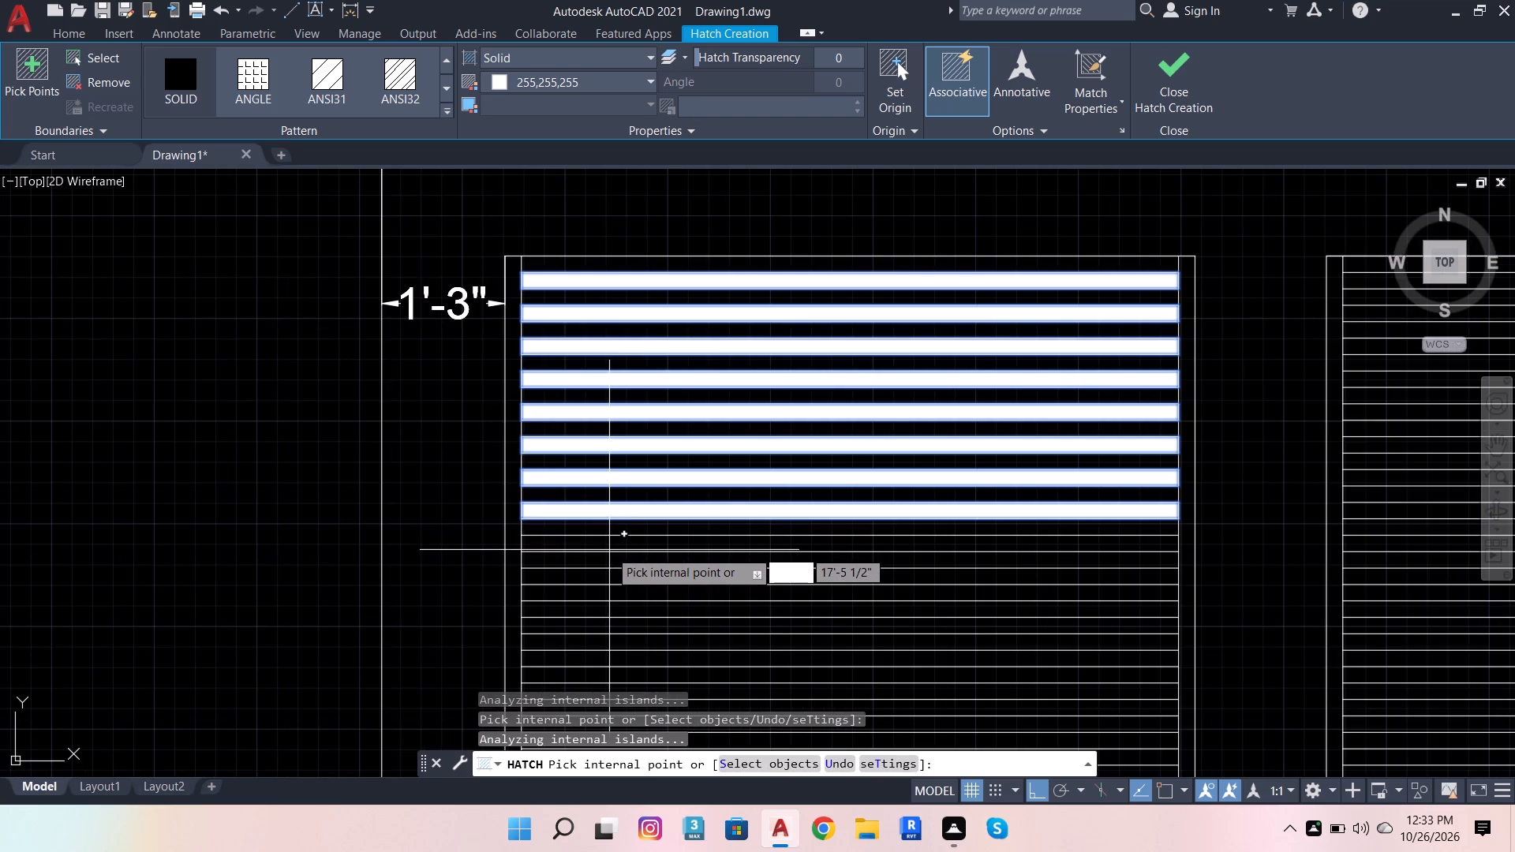
pyautogui.scroll(2, 609, 551)
pyautogui.click(597, 511)
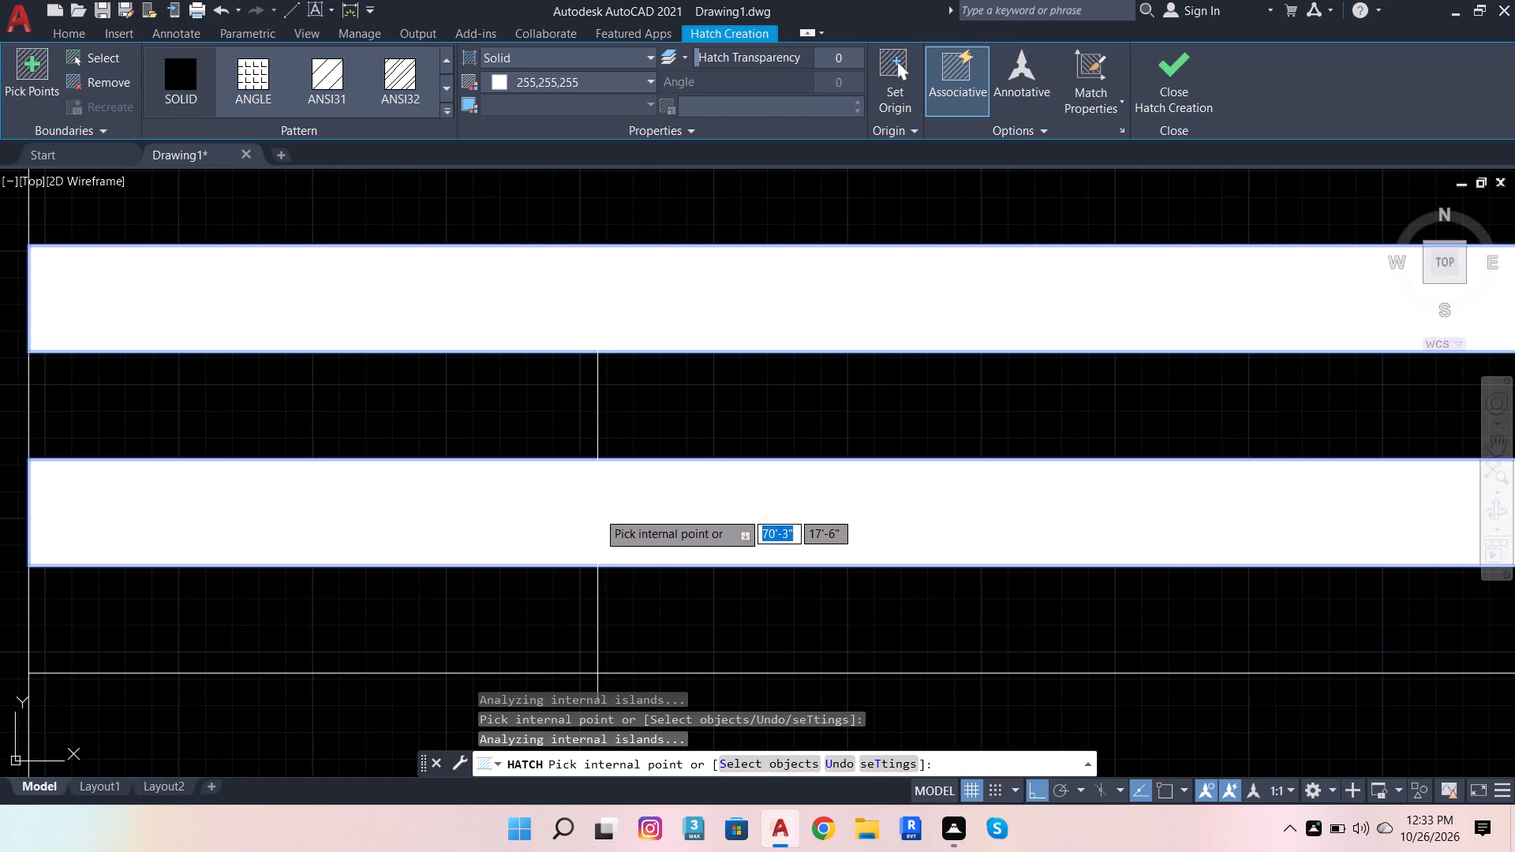
pyautogui.scroll(-5, 660, 476)
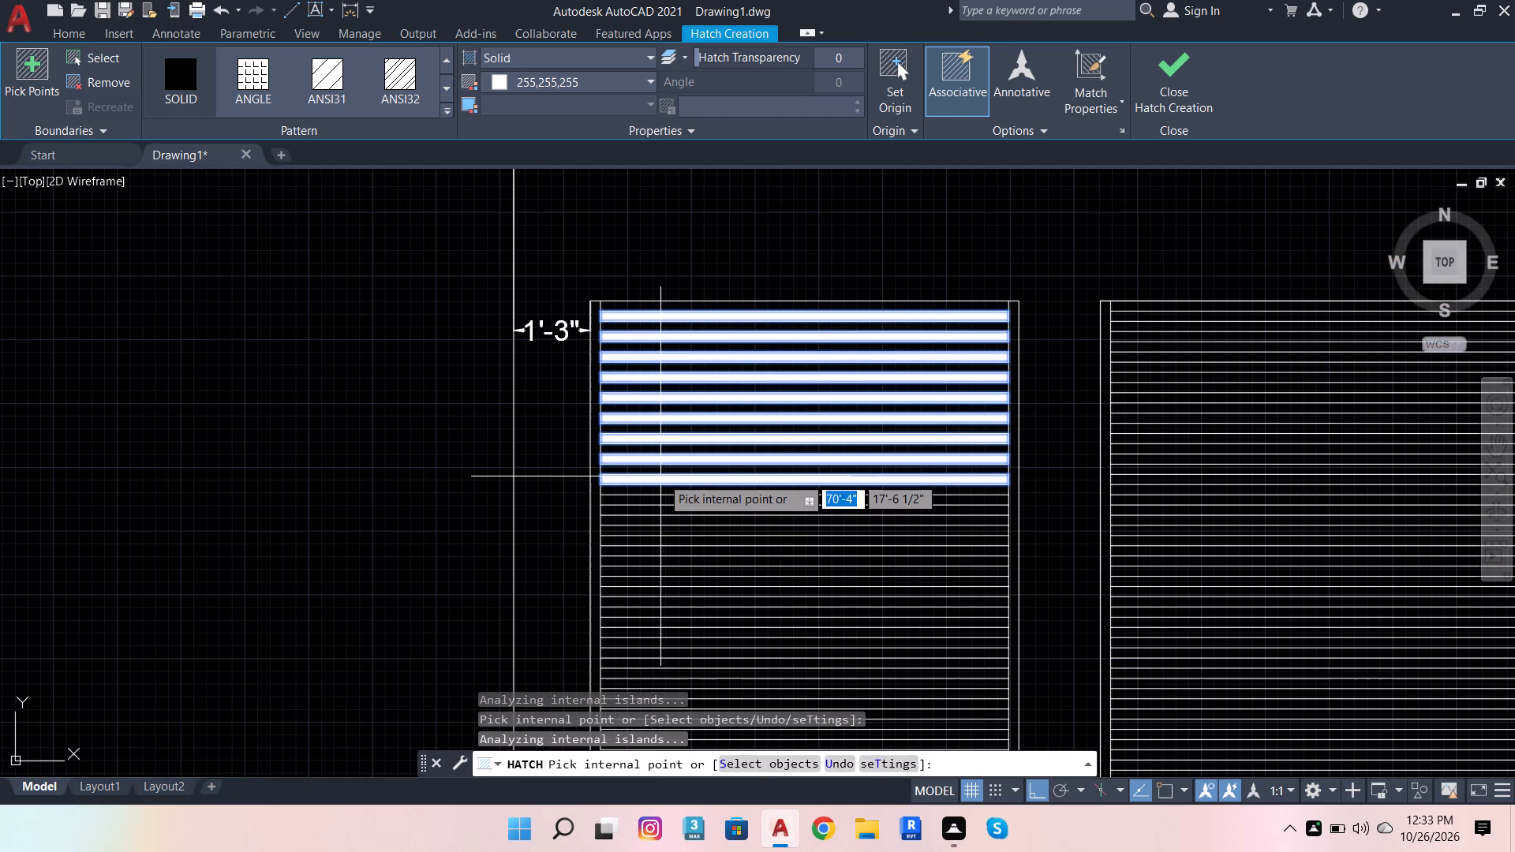
pyautogui.scroll(3, 685, 506)
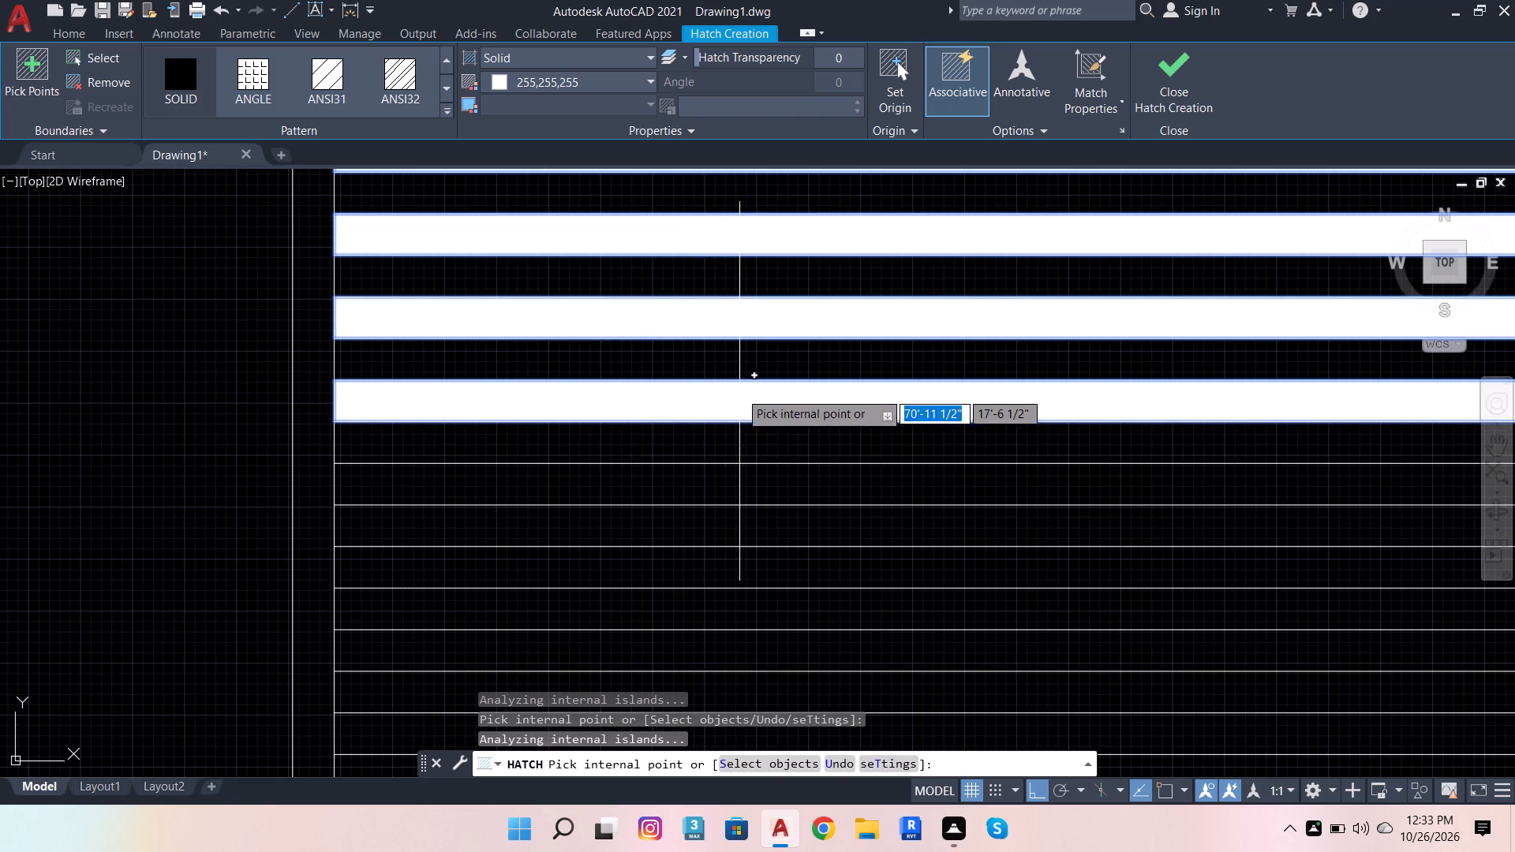
pyautogui.click(632, 480)
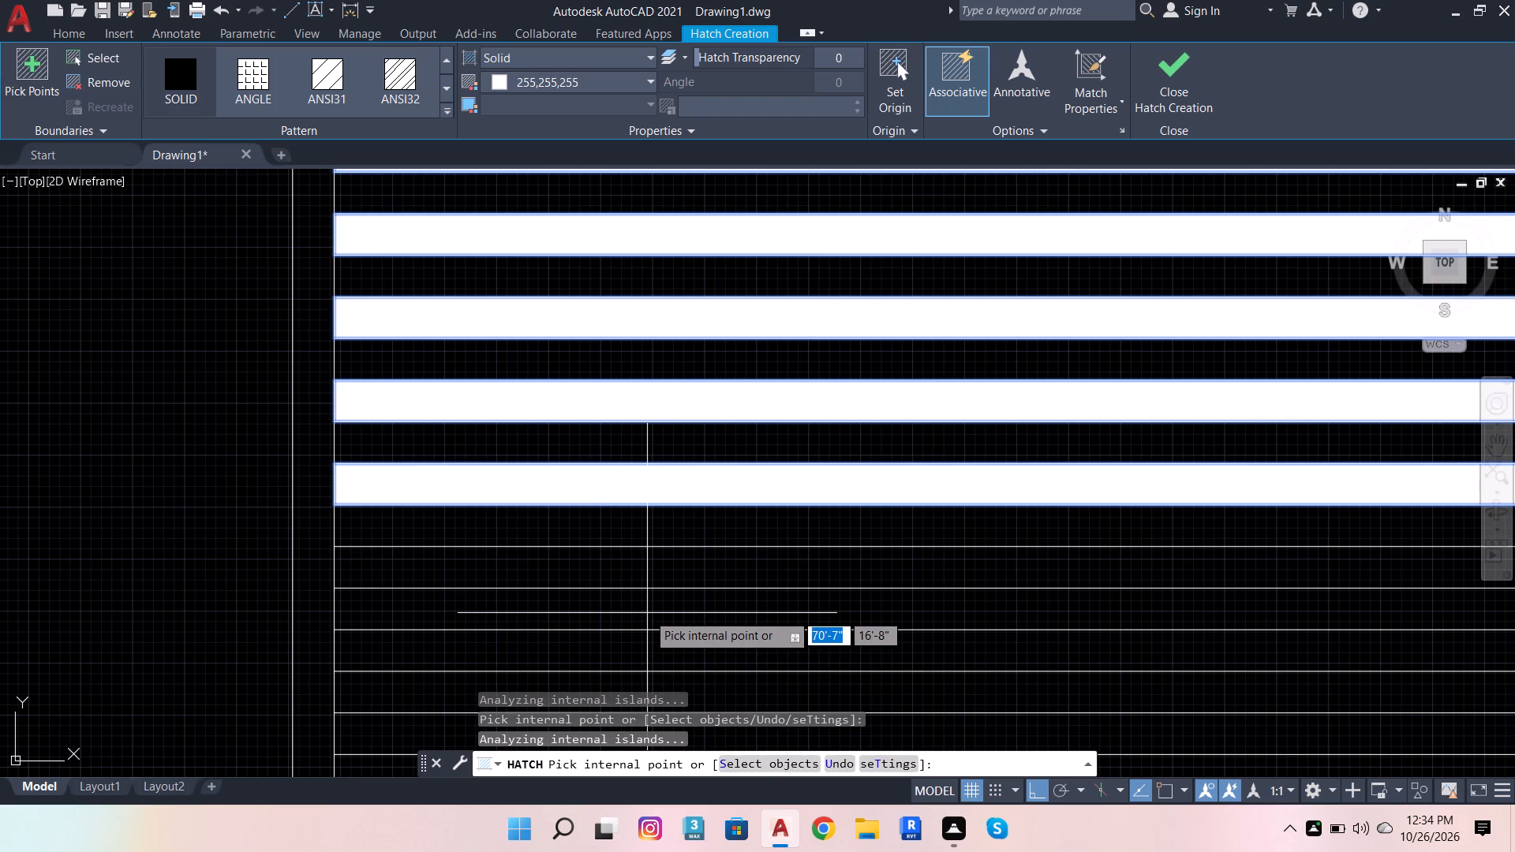
pyautogui.click(537, 570)
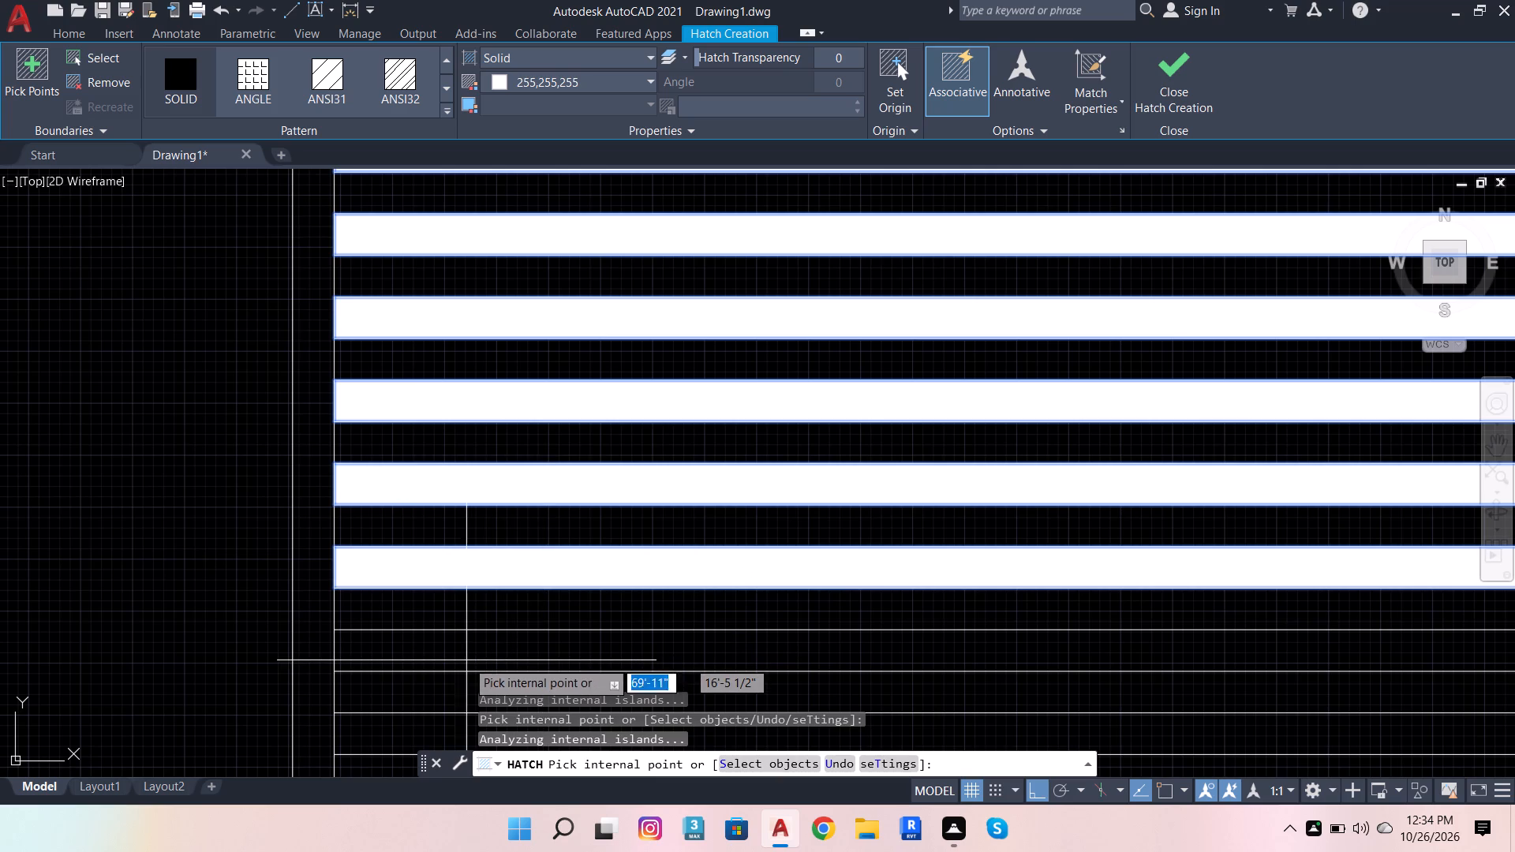
pyautogui.click(460, 660)
# Fill five more alternate slats around the middle of the left louvred panel with the white solid hatch.
pyautogui.scroll(-4, 654, 559)
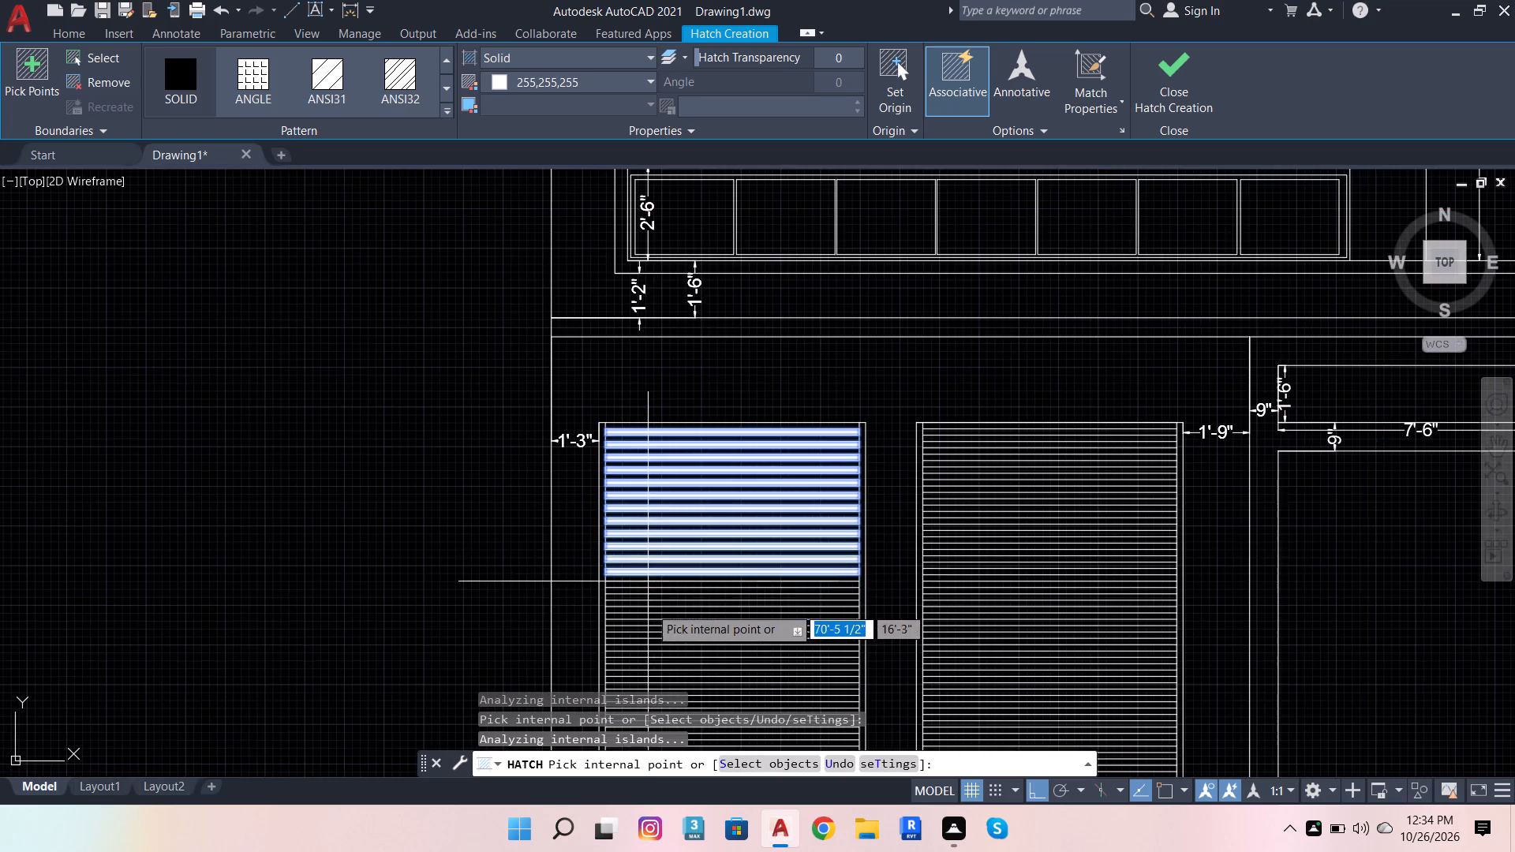
pyautogui.scroll(3, 653, 626)
pyautogui.click(653, 466)
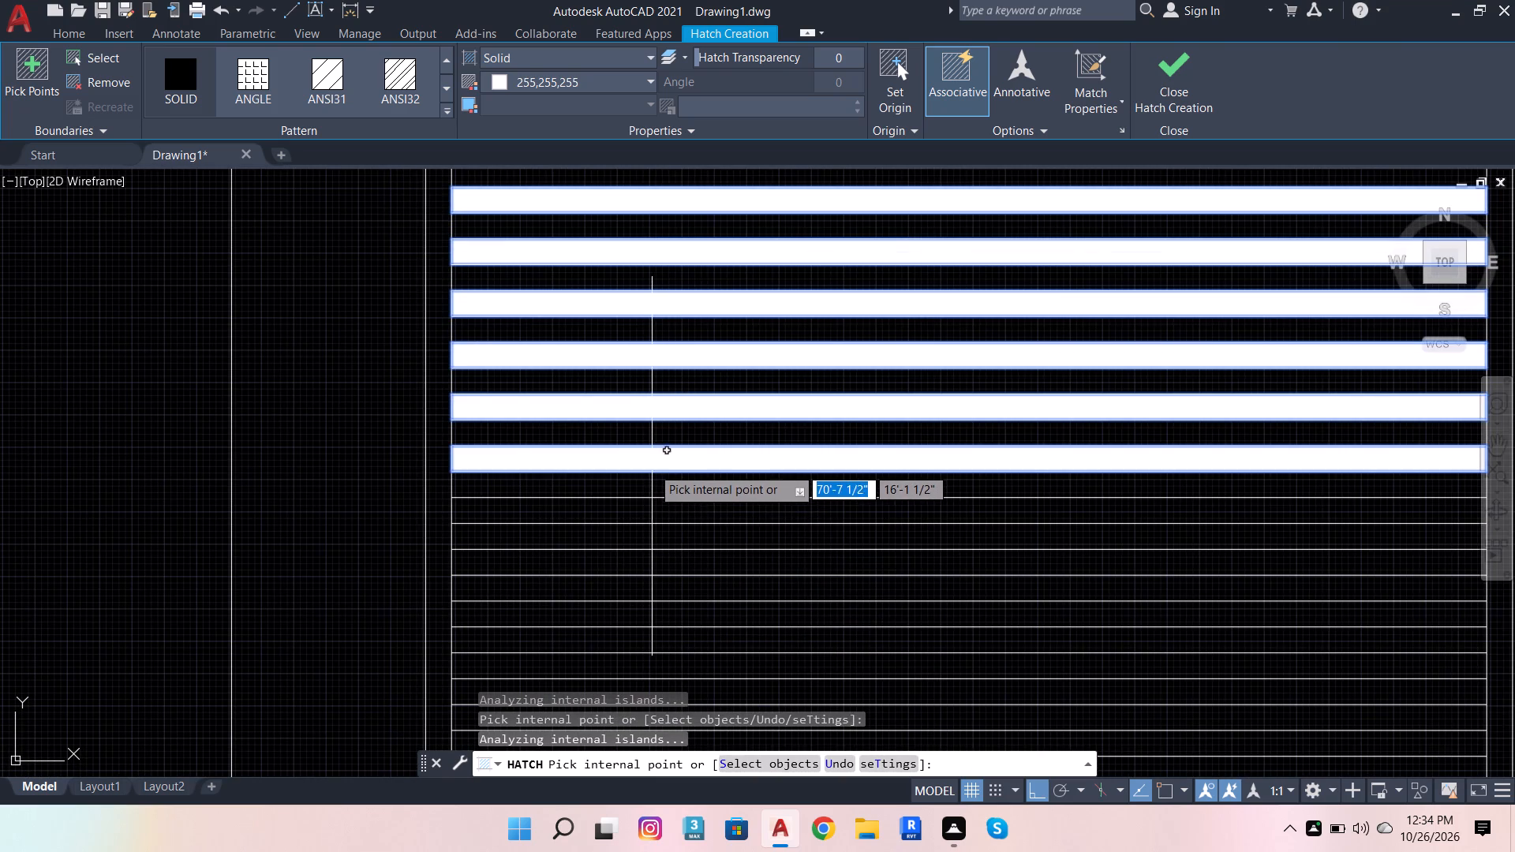
pyautogui.click(633, 512)
pyautogui.click(632, 561)
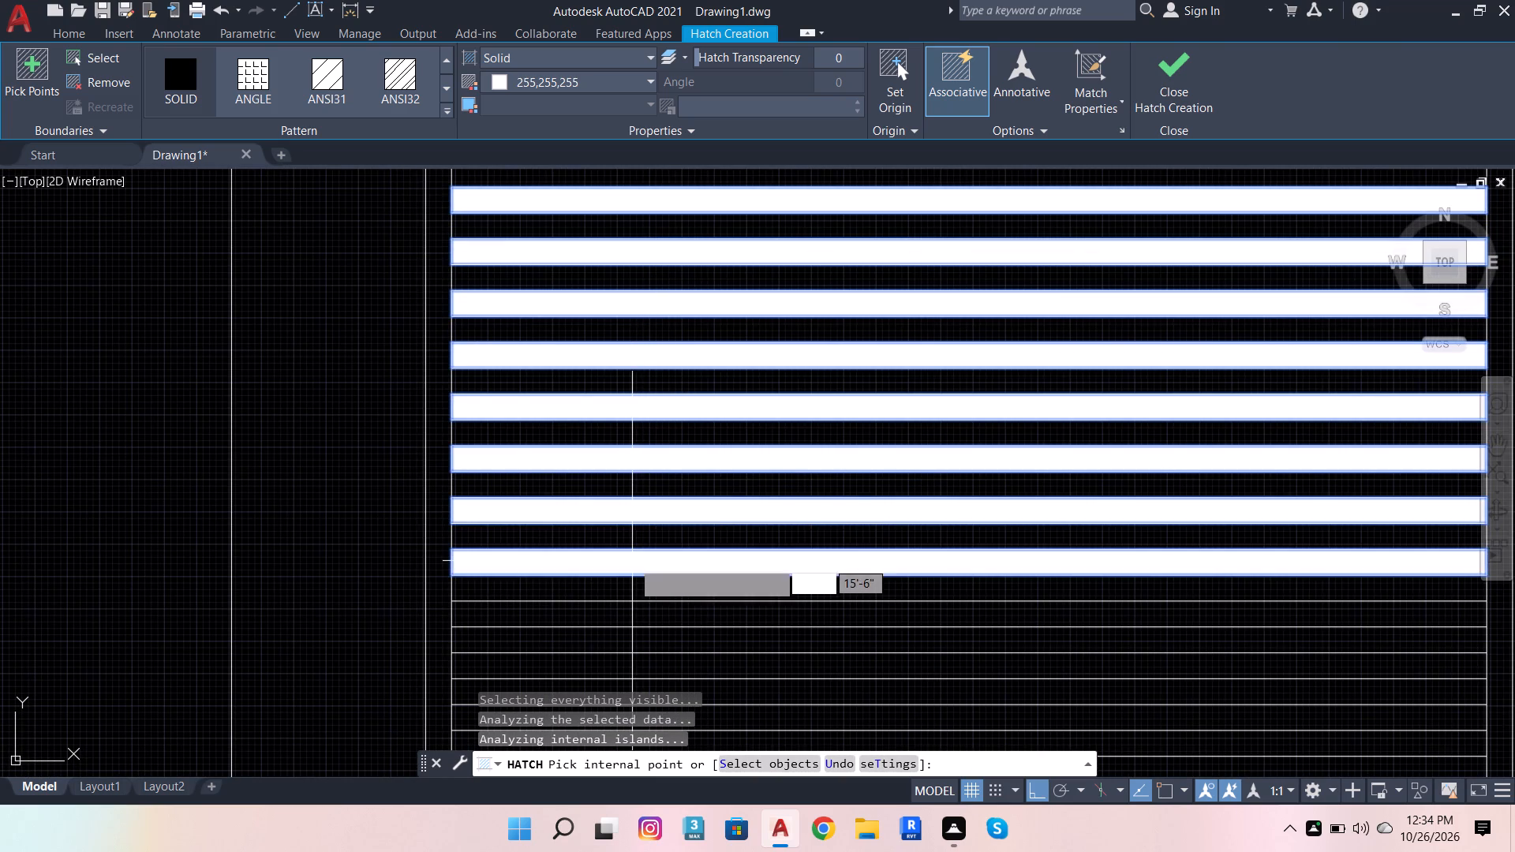
pyautogui.click(635, 622)
pyautogui.scroll(-4, 645, 545)
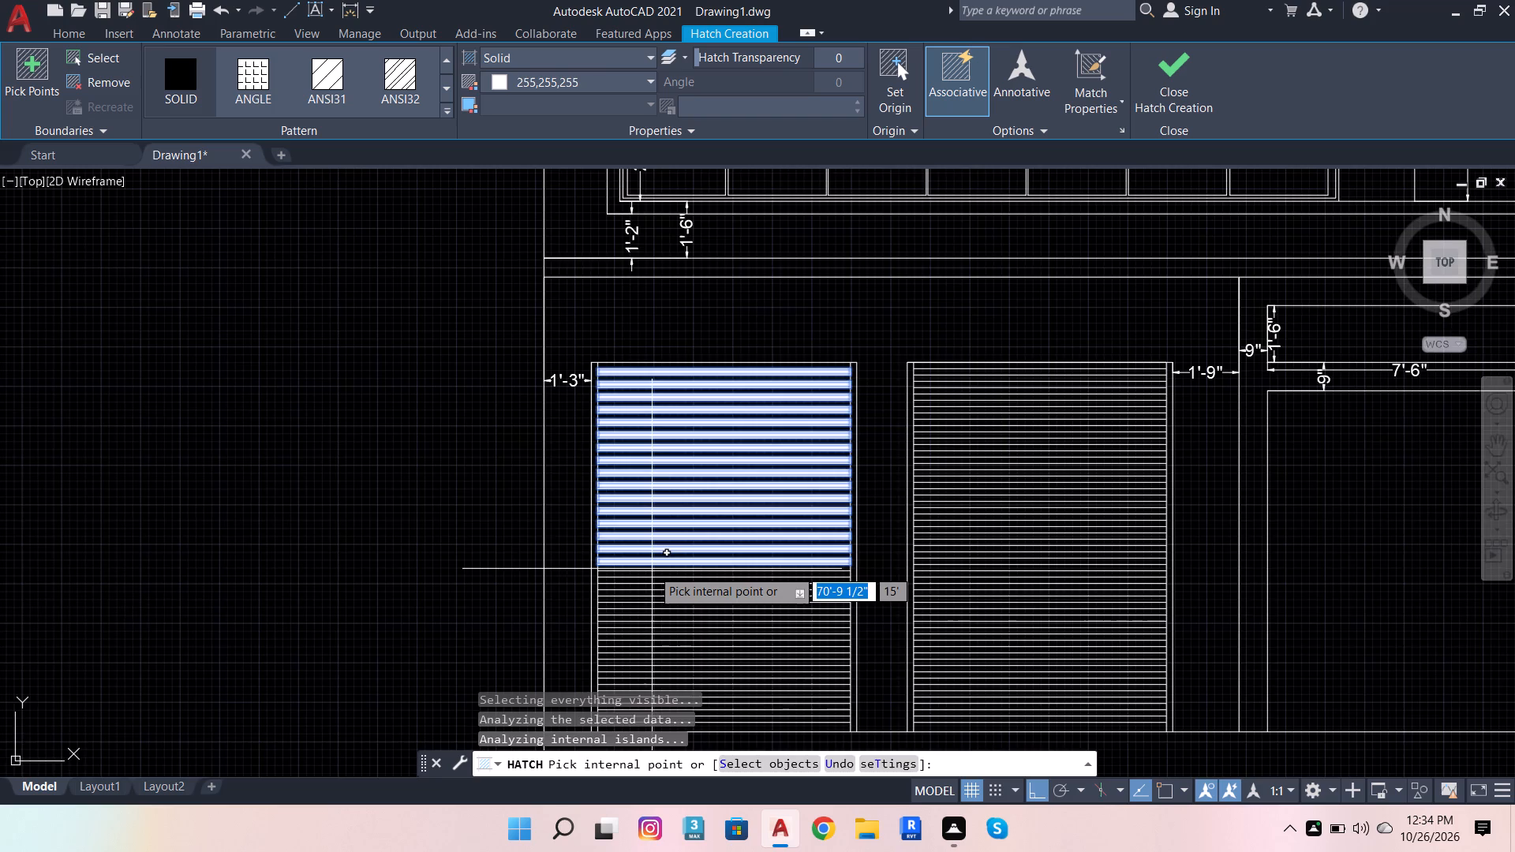
pyautogui.scroll(3, 654, 576)
pyautogui.click(645, 570)
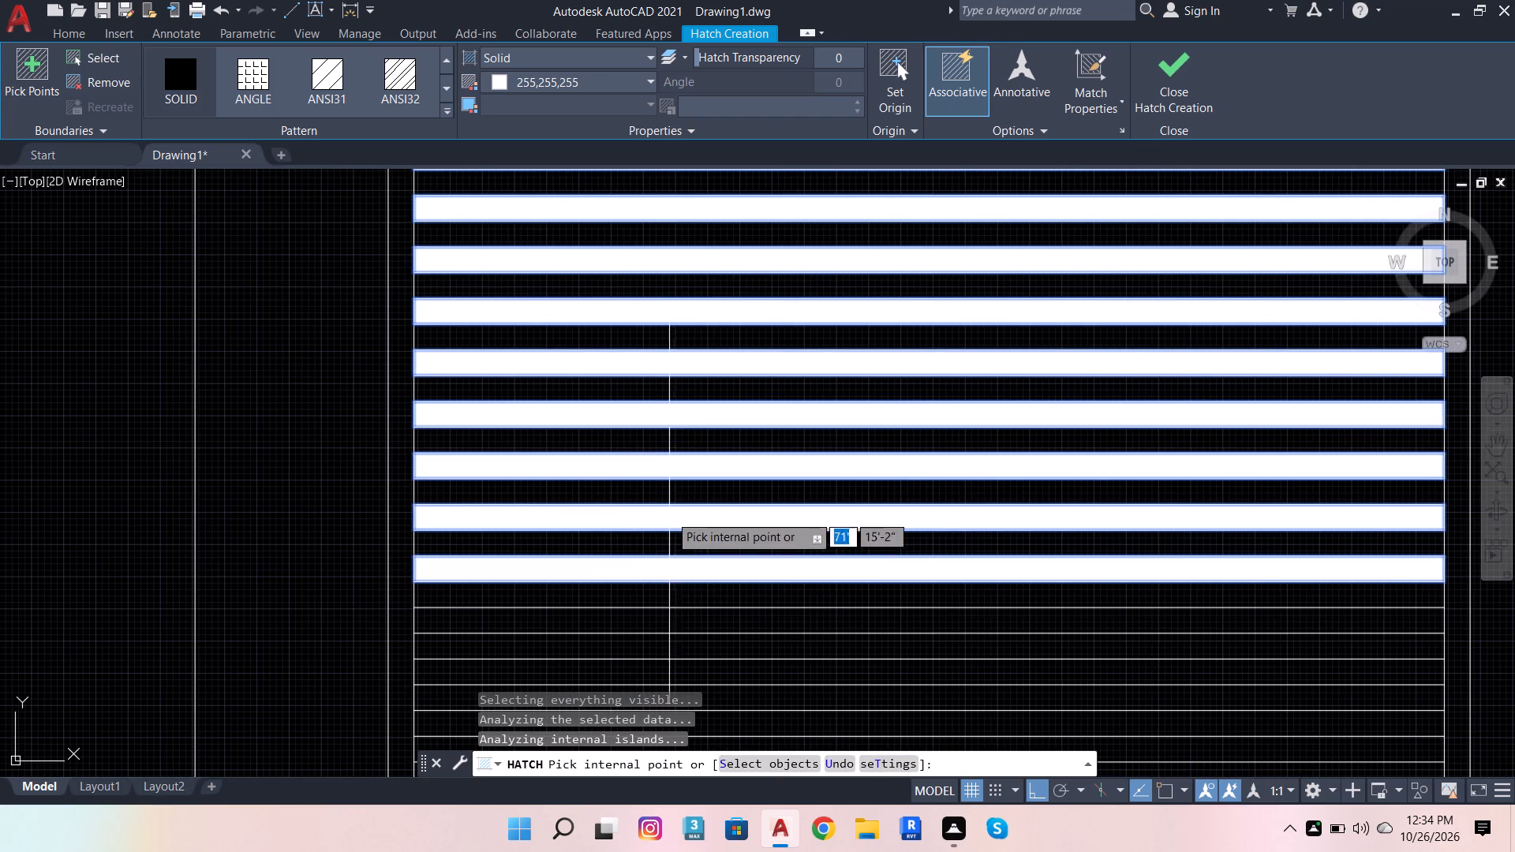
# Fill the next four alternate slats down the lower half of the left louvred panel with the white solid hatch.
pyautogui.scroll(-4, 679, 506)
pyautogui.scroll(3, 667, 585)
pyautogui.click(653, 562)
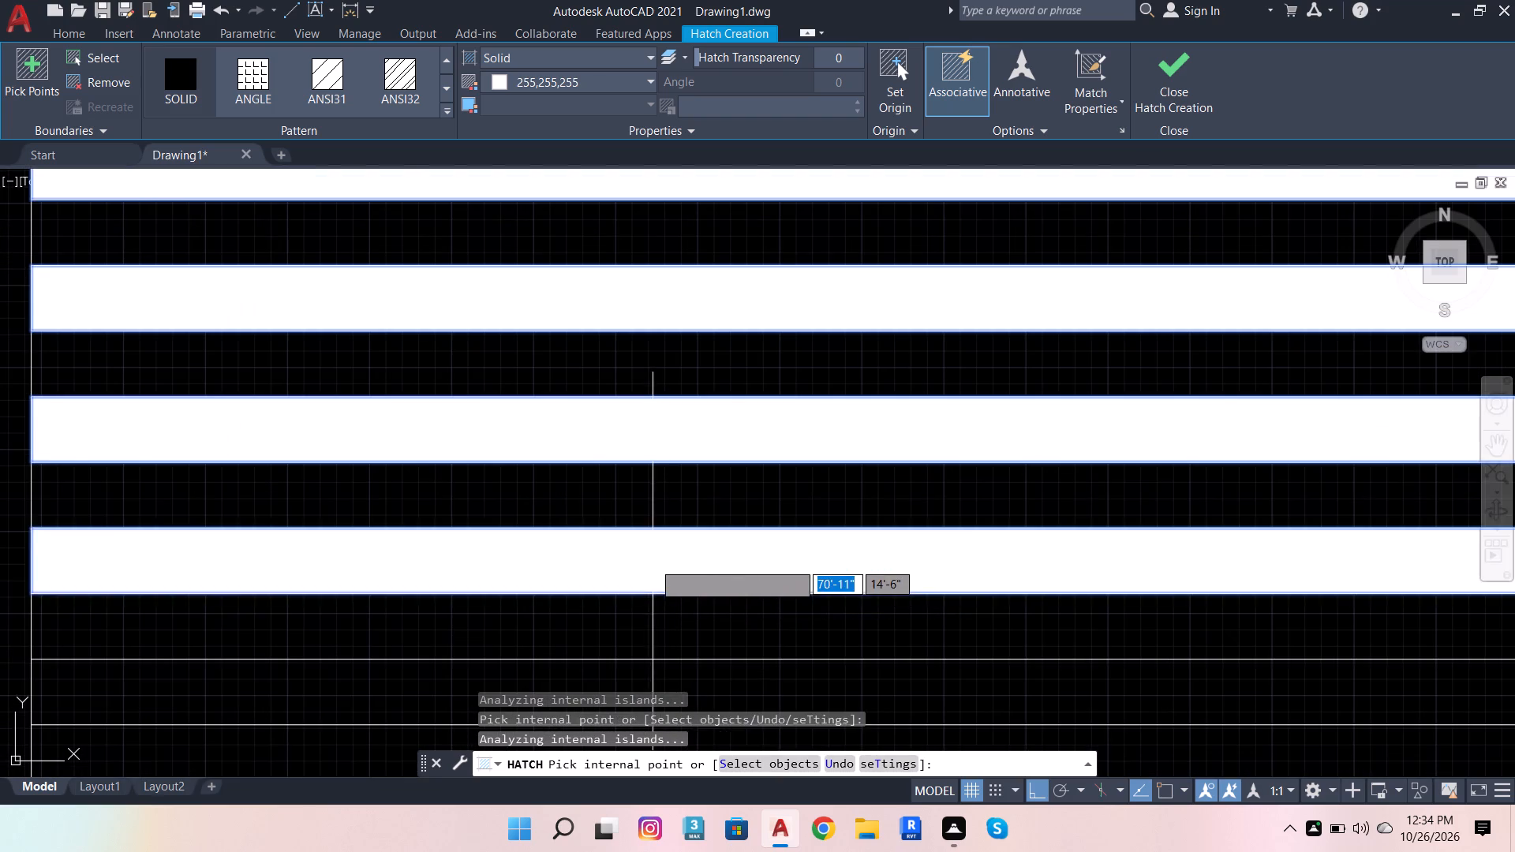
pyautogui.scroll(-5, 721, 525)
pyautogui.scroll(4, 716, 562)
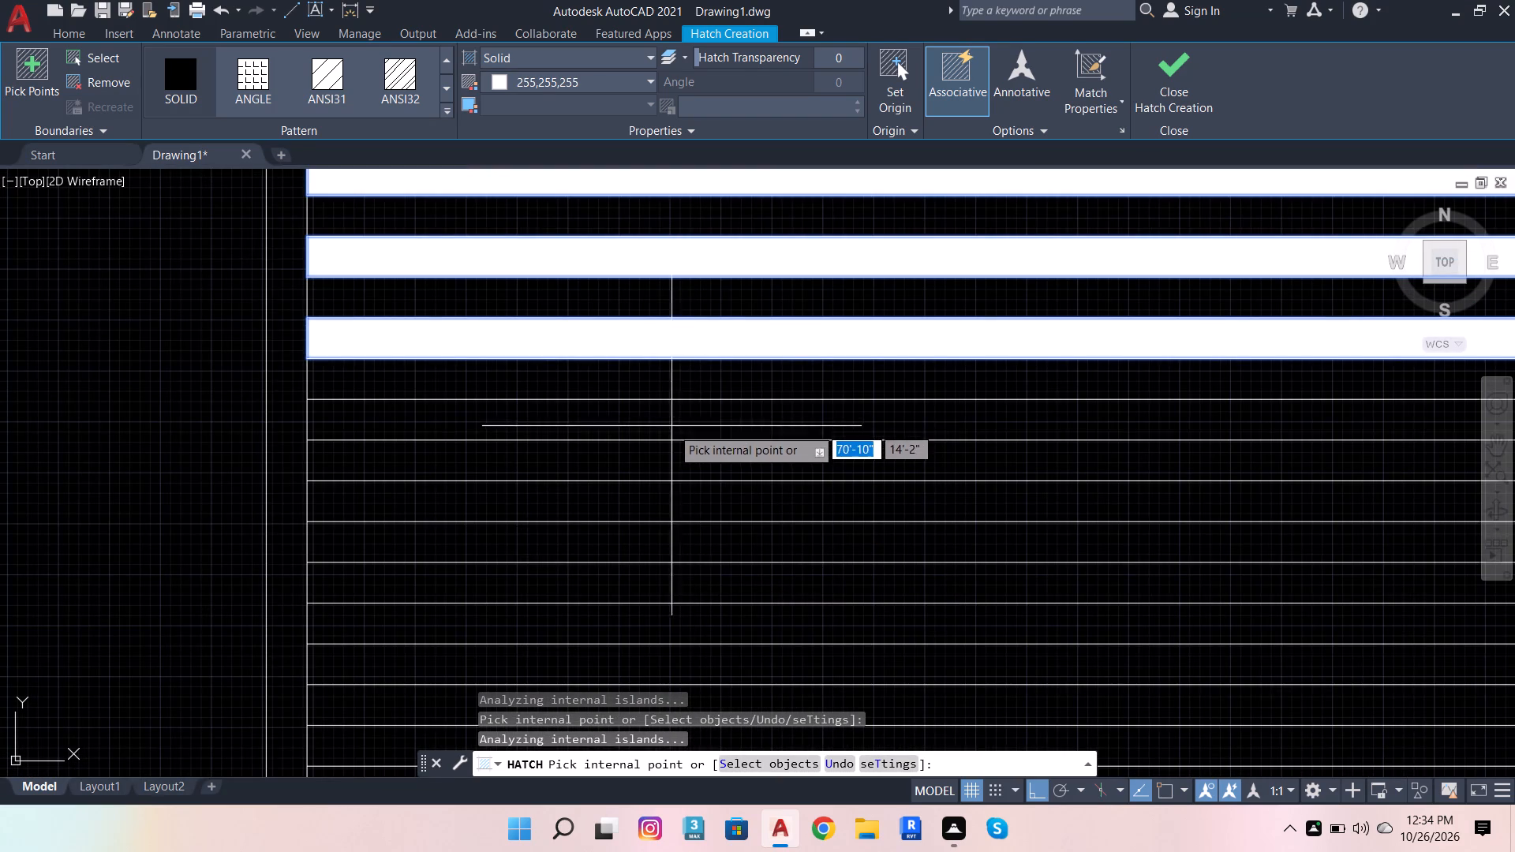
pyautogui.click(665, 420)
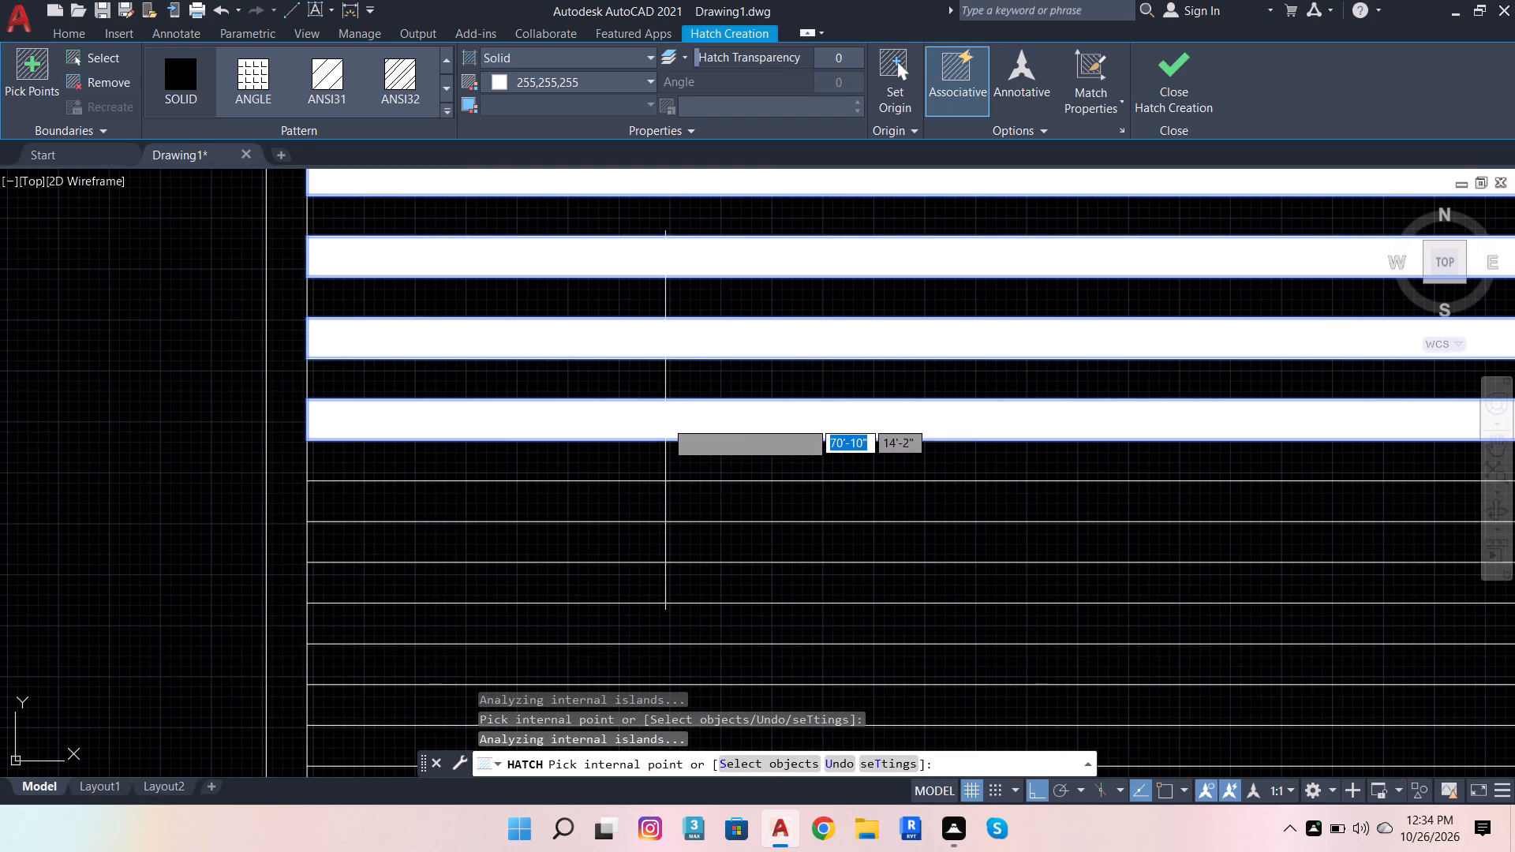
pyautogui.click(633, 506)
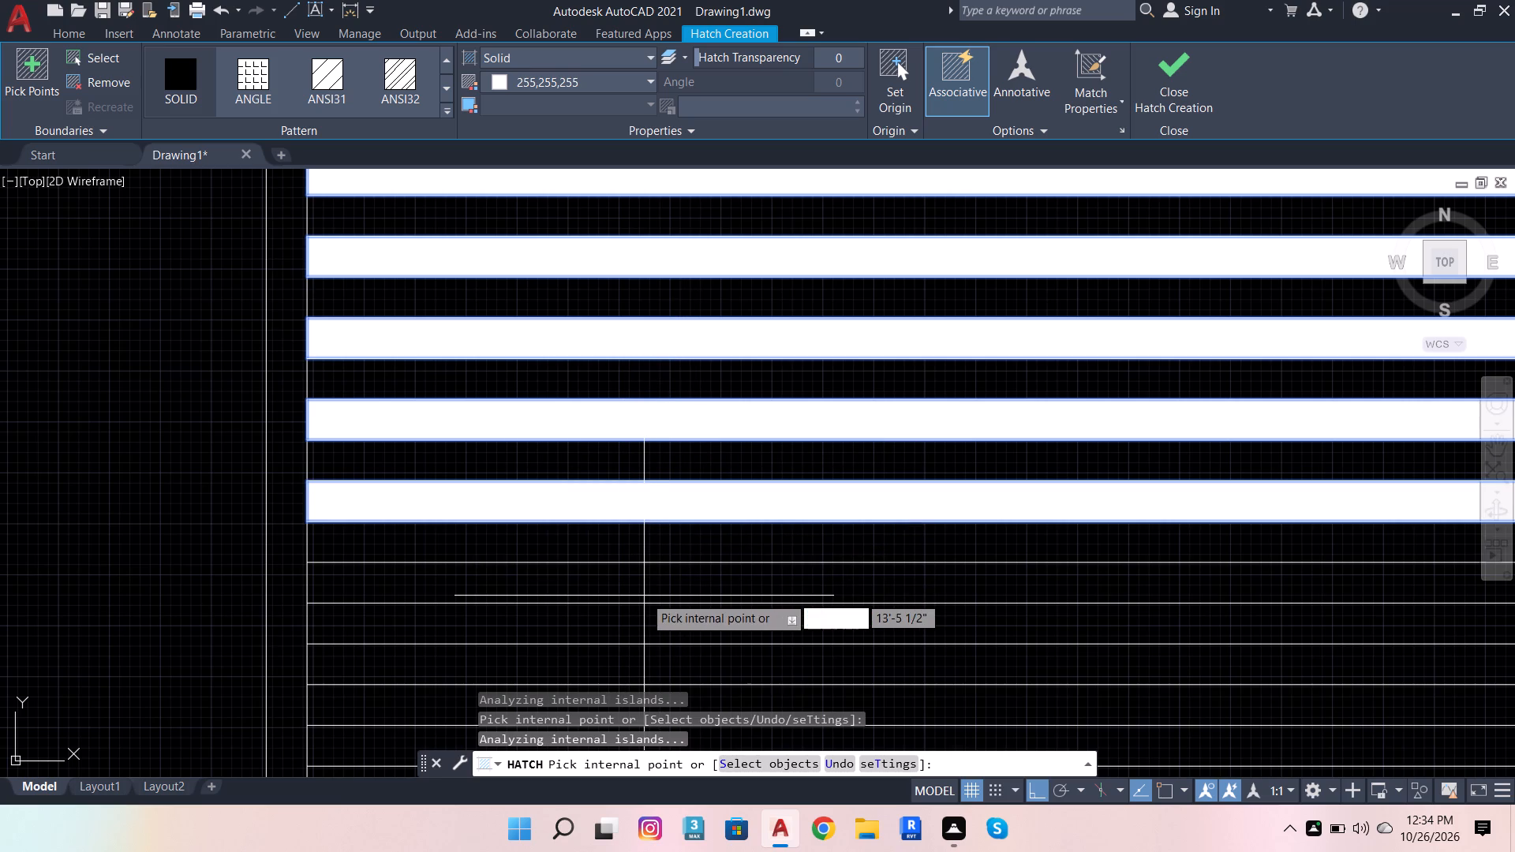
pyautogui.click(628, 577)
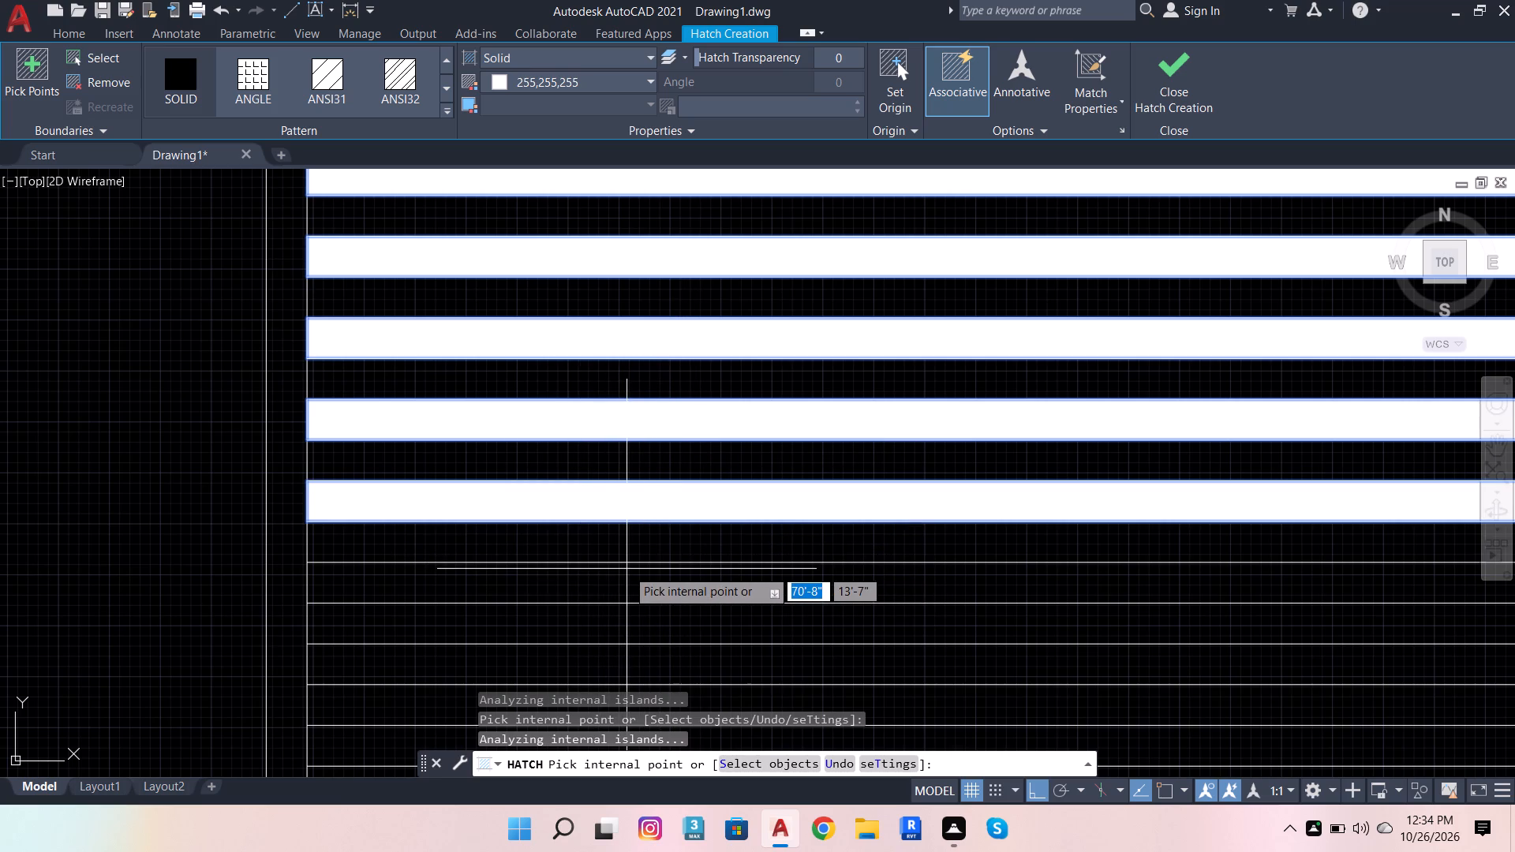
# Fill the remaining seven alternate slats down to the bottom of the left louvred panel with the white solid hatch.
pyautogui.scroll(-5, 642, 544)
pyautogui.scroll(5, 648, 574)
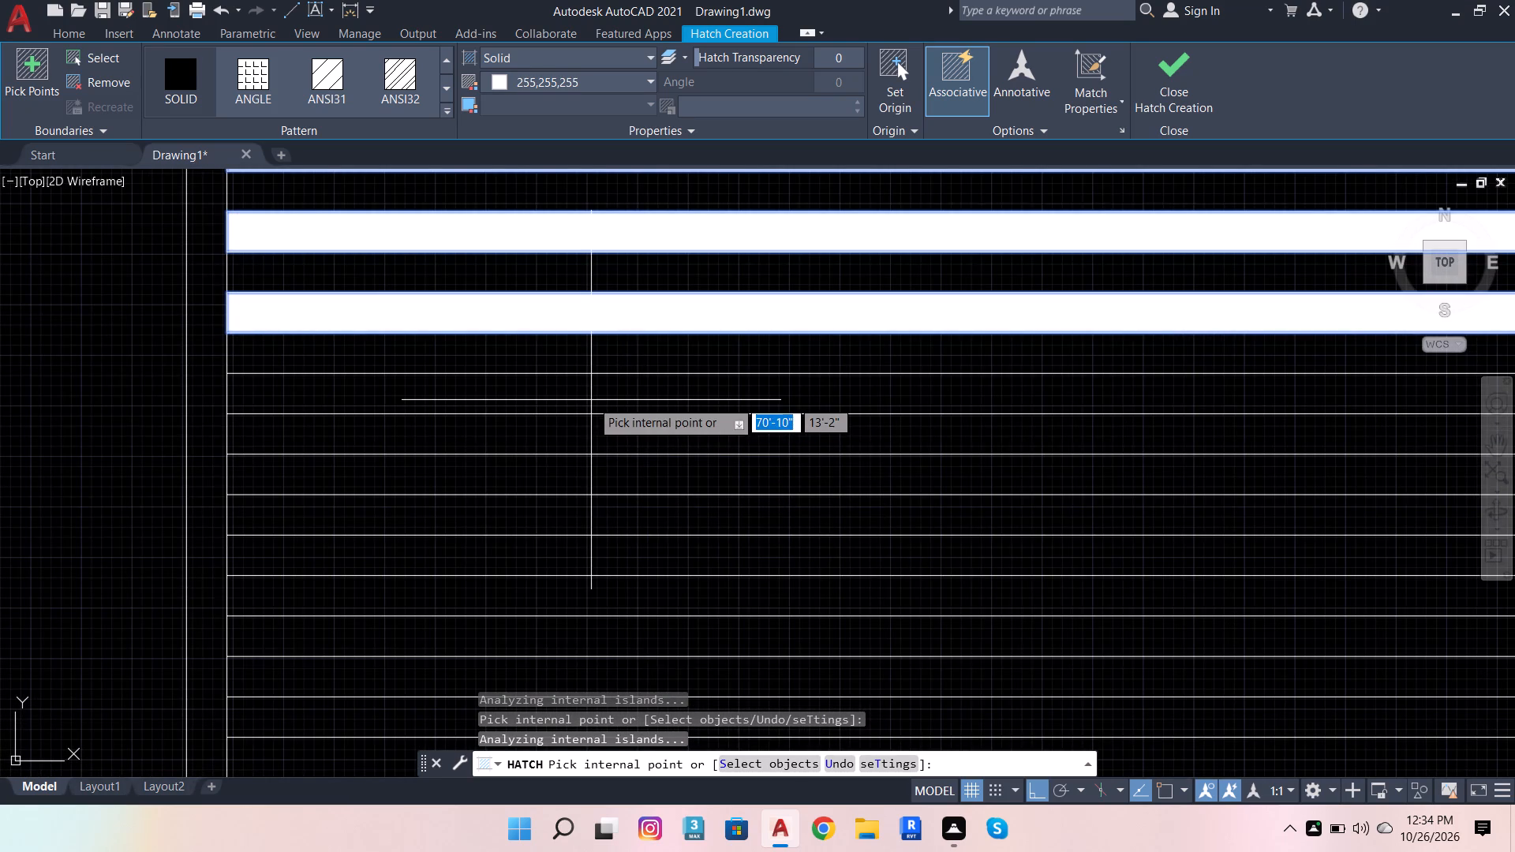
pyautogui.click(590, 400)
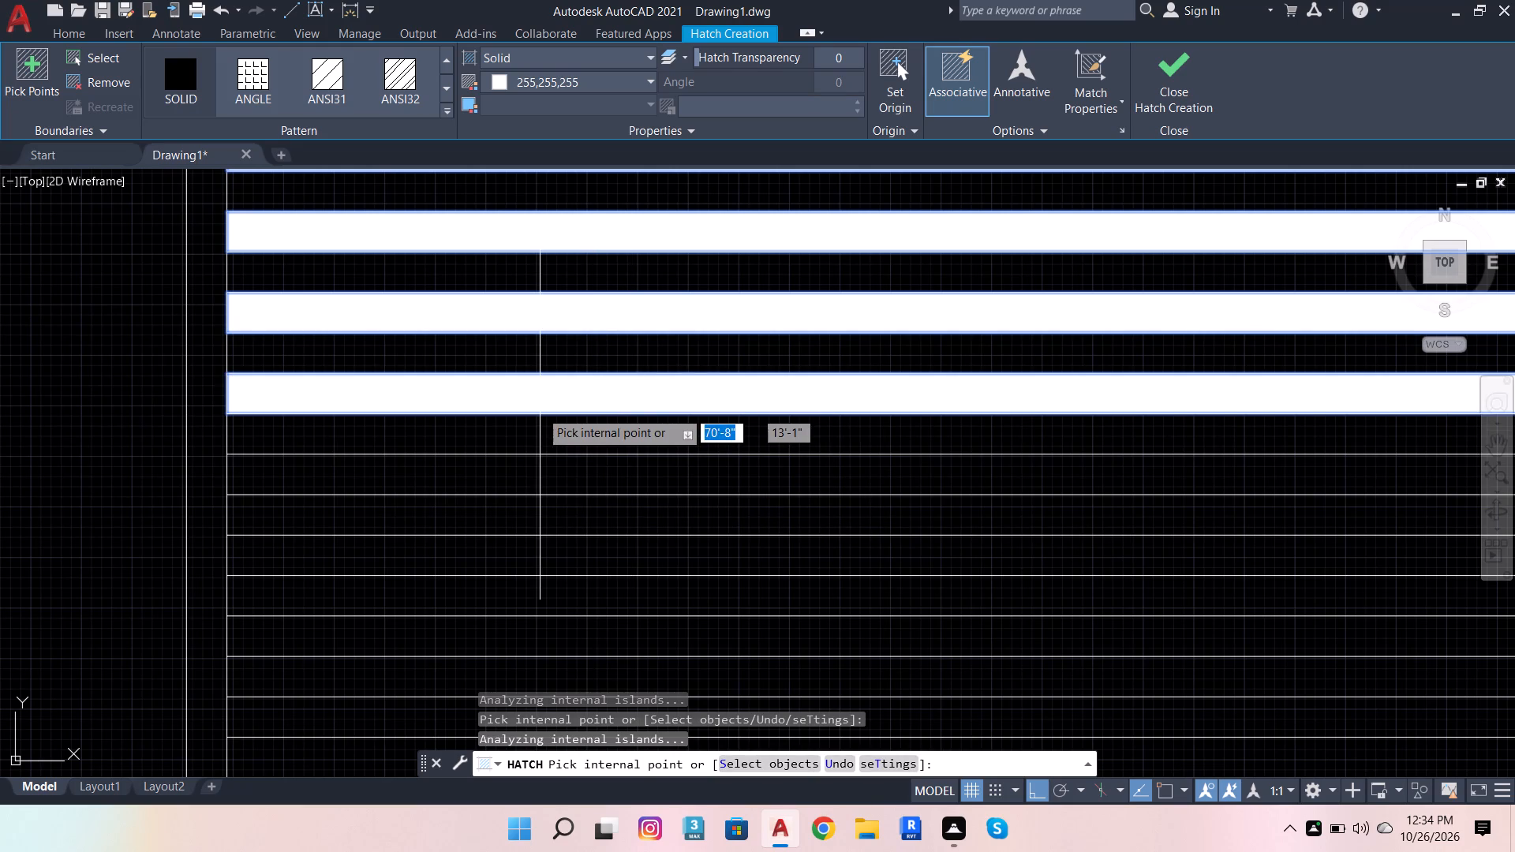
pyautogui.click(664, 471)
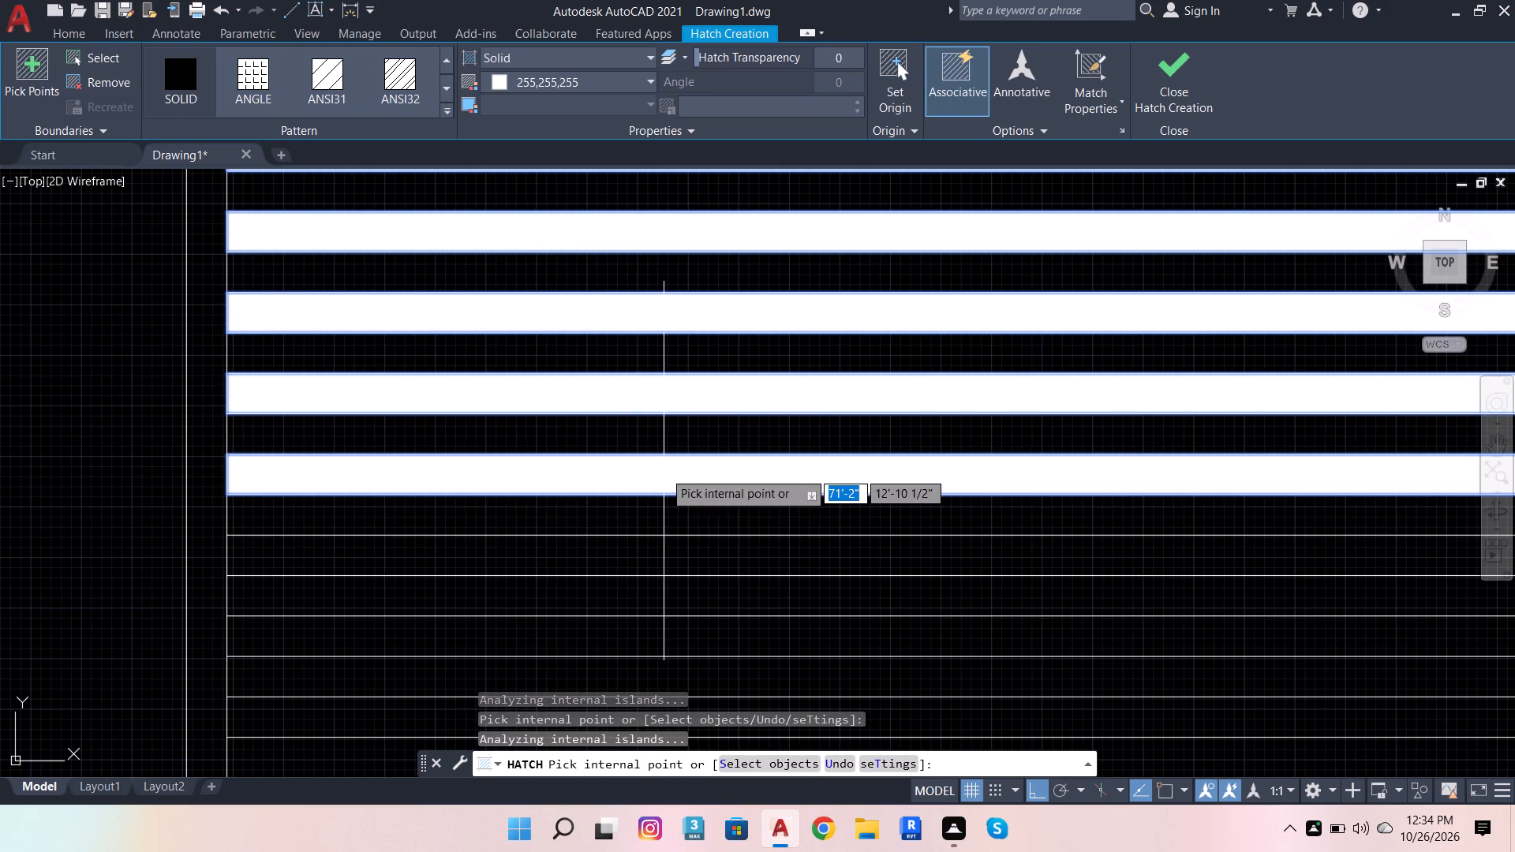
pyautogui.click(640, 557)
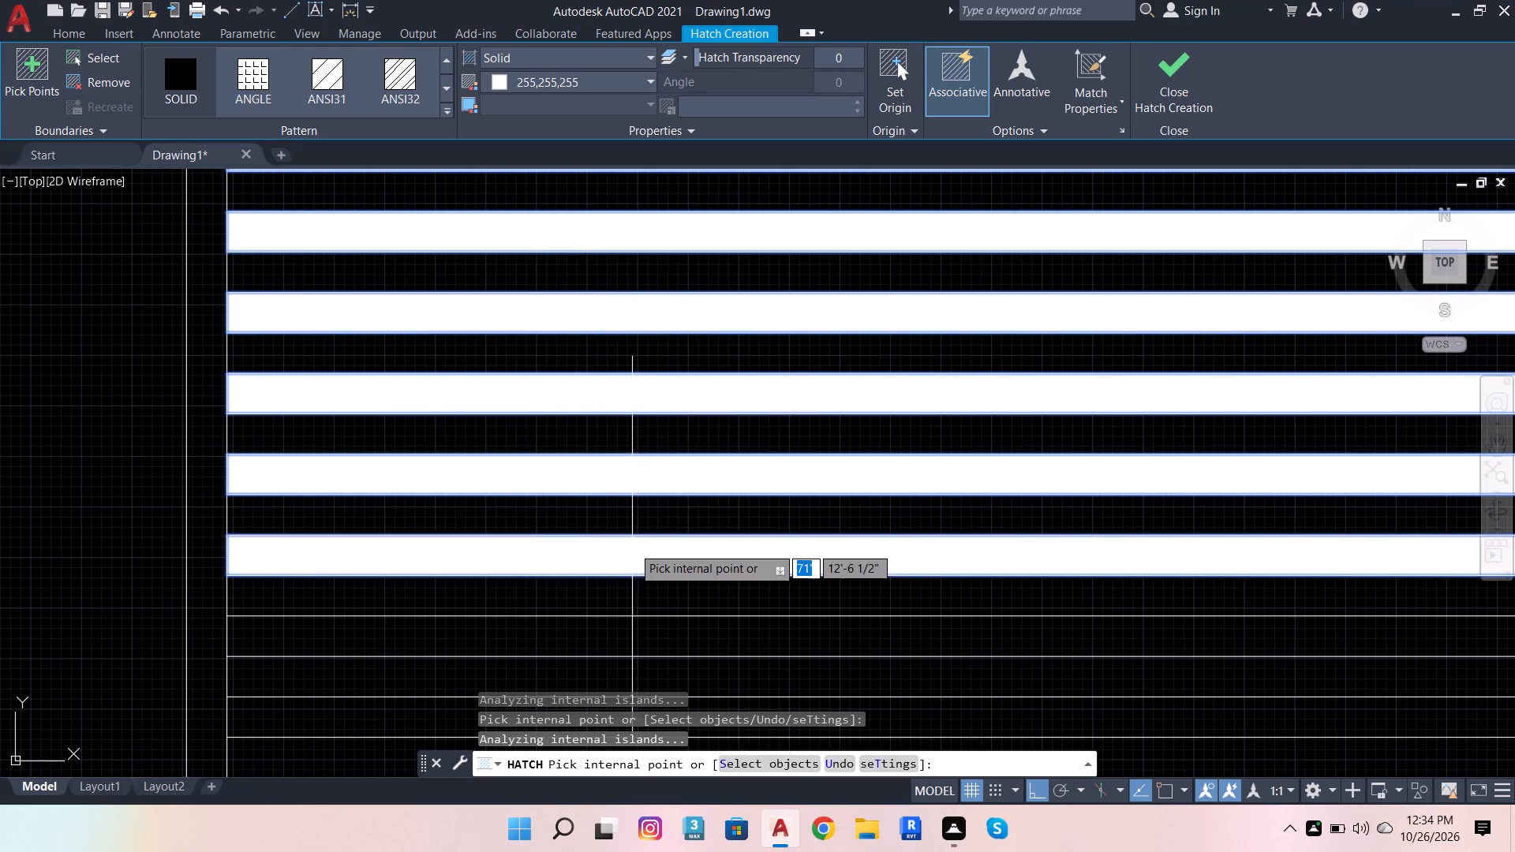
pyautogui.scroll(-5, 632, 546)
pyautogui.scroll(4, 630, 568)
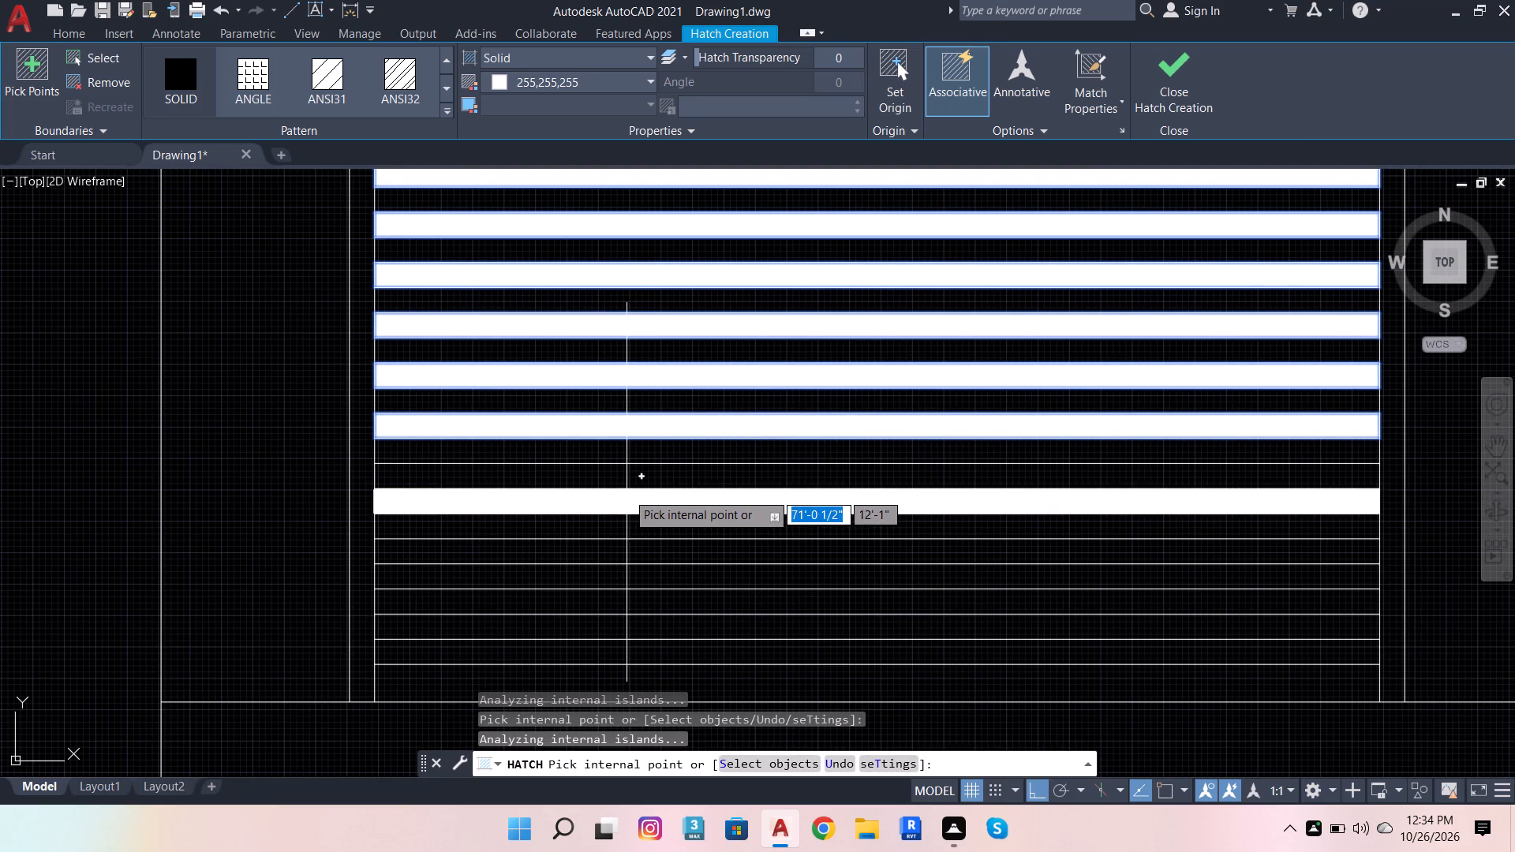
pyautogui.click(625, 479)
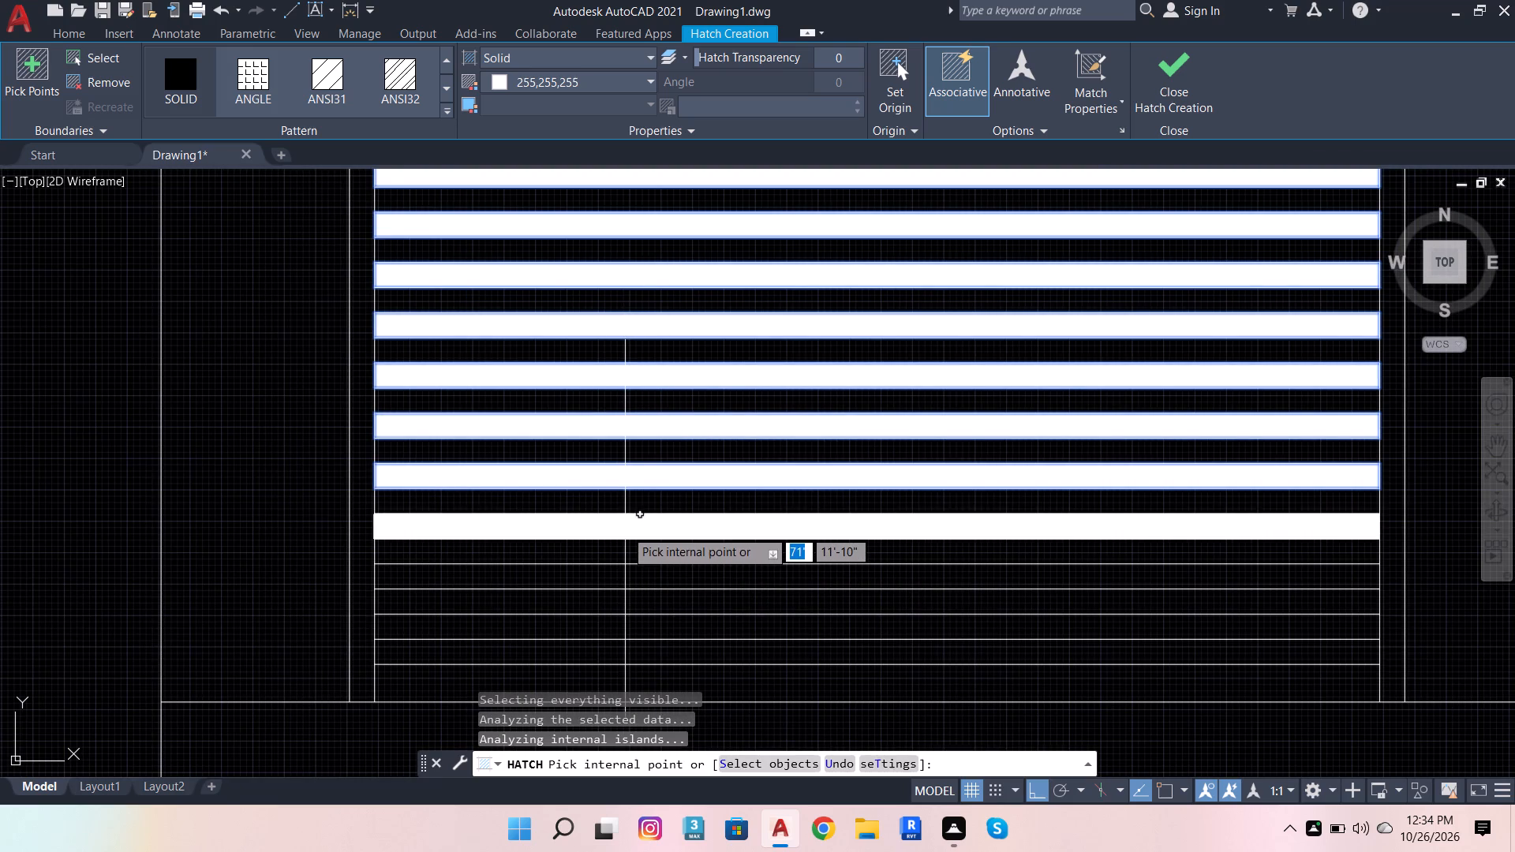
pyautogui.click(625, 529)
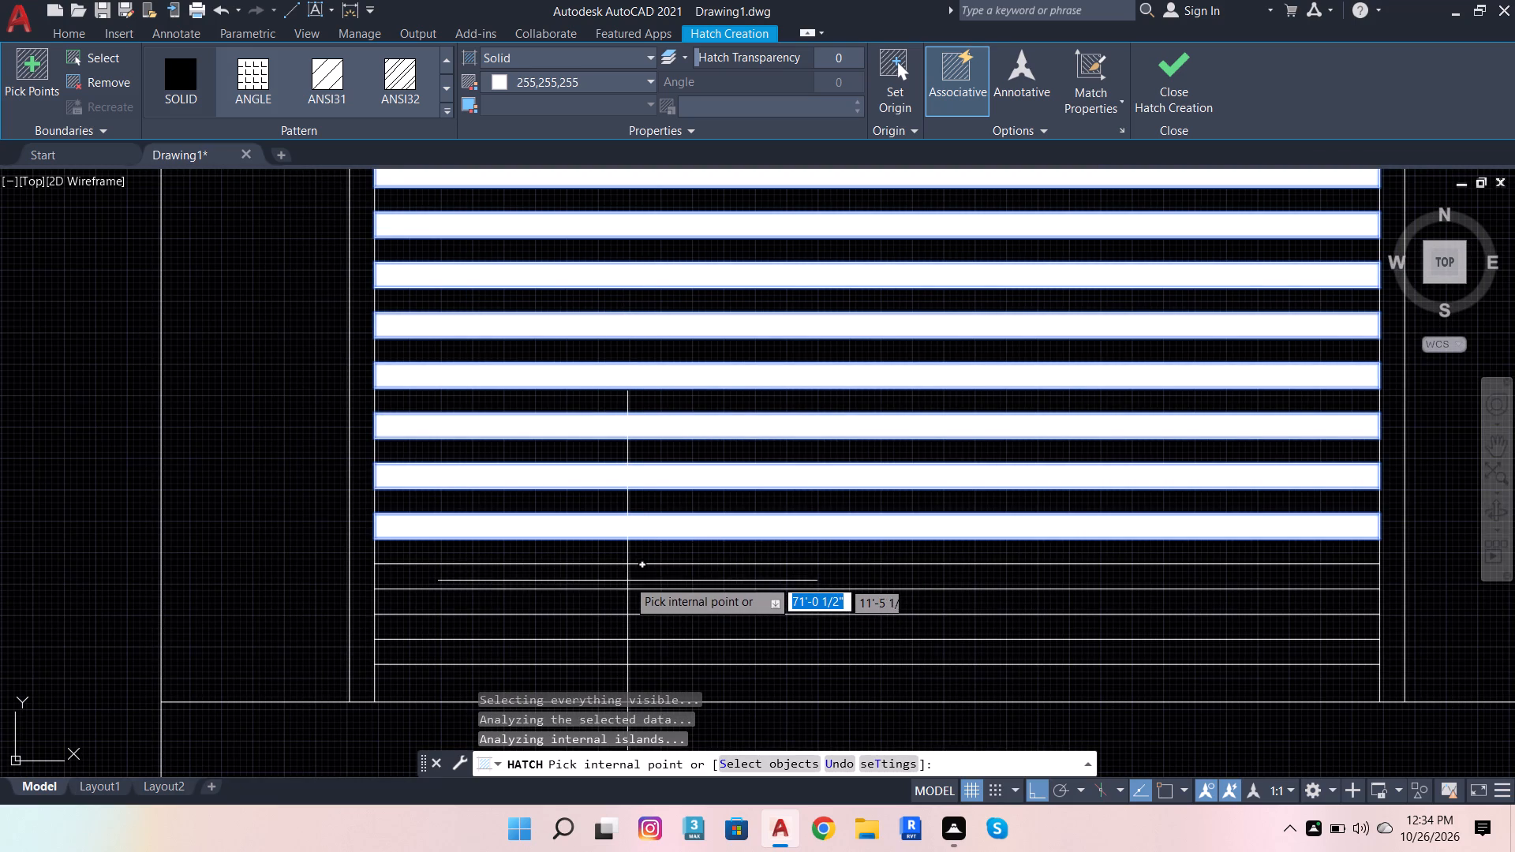
pyautogui.click(627, 579)
pyautogui.click(609, 630)
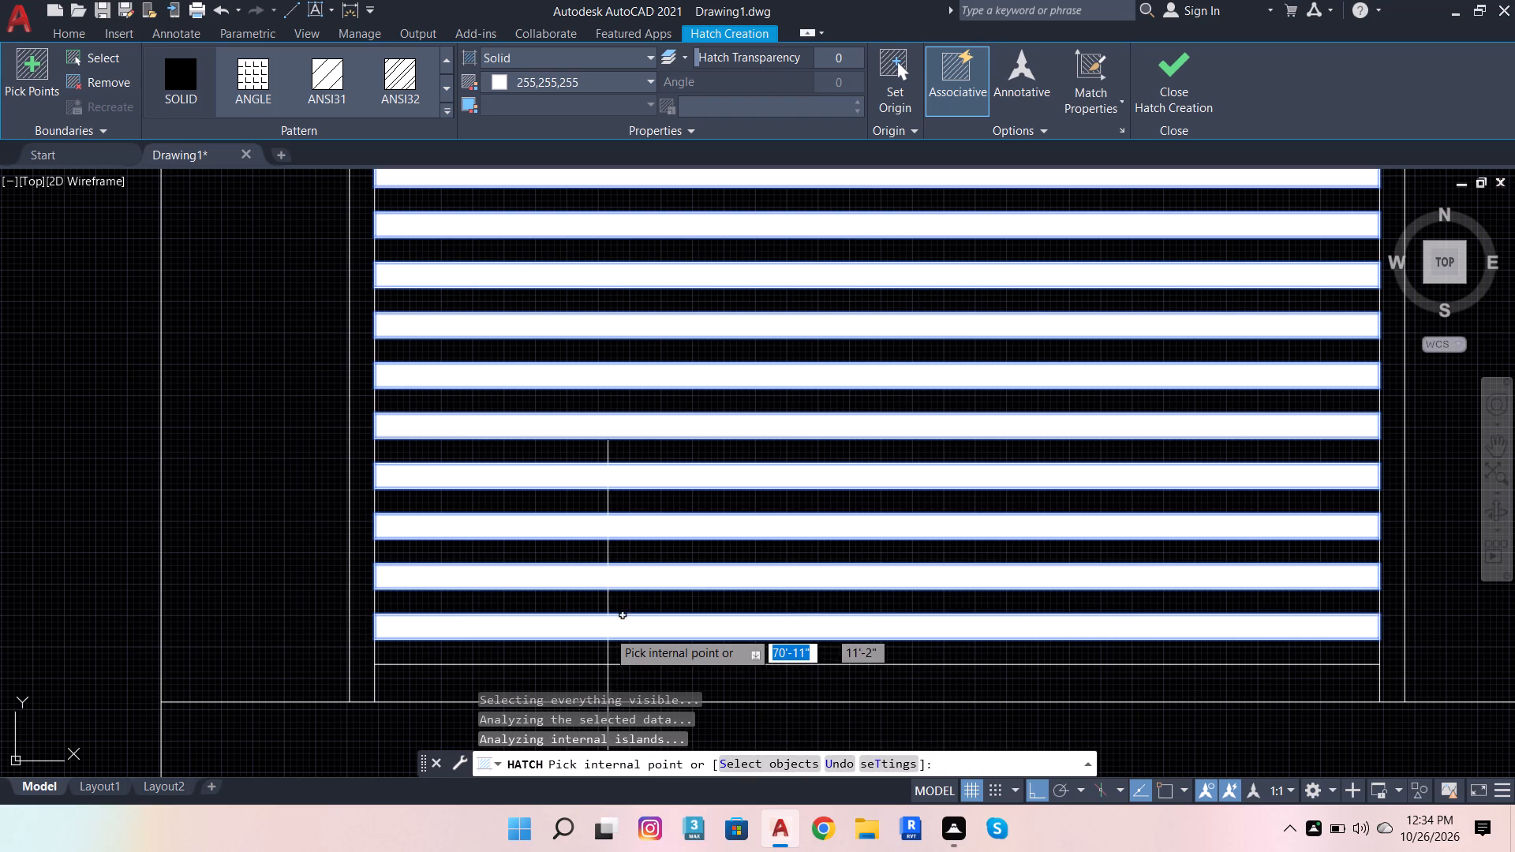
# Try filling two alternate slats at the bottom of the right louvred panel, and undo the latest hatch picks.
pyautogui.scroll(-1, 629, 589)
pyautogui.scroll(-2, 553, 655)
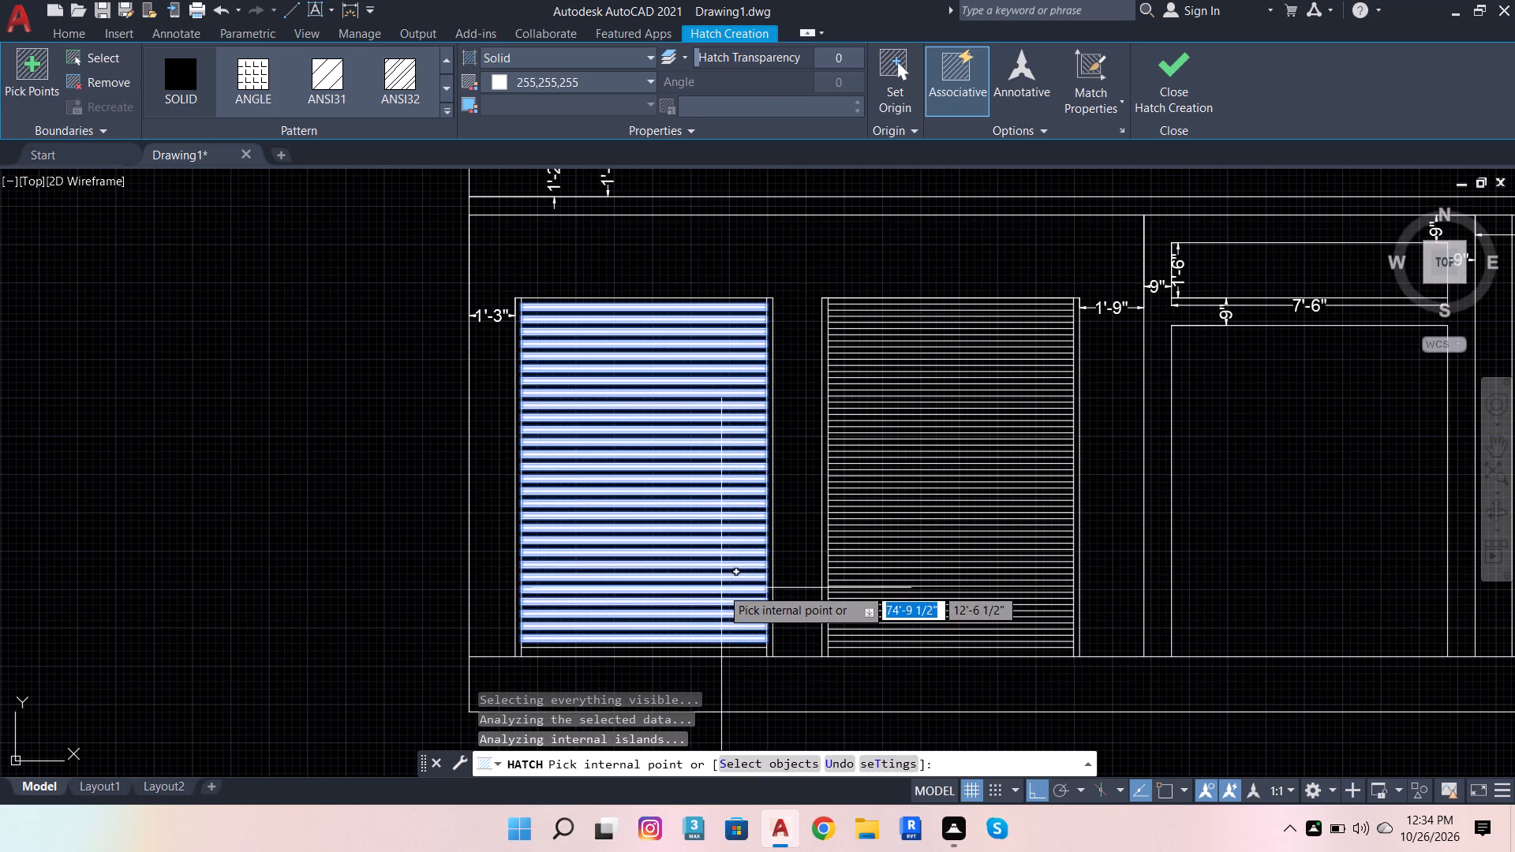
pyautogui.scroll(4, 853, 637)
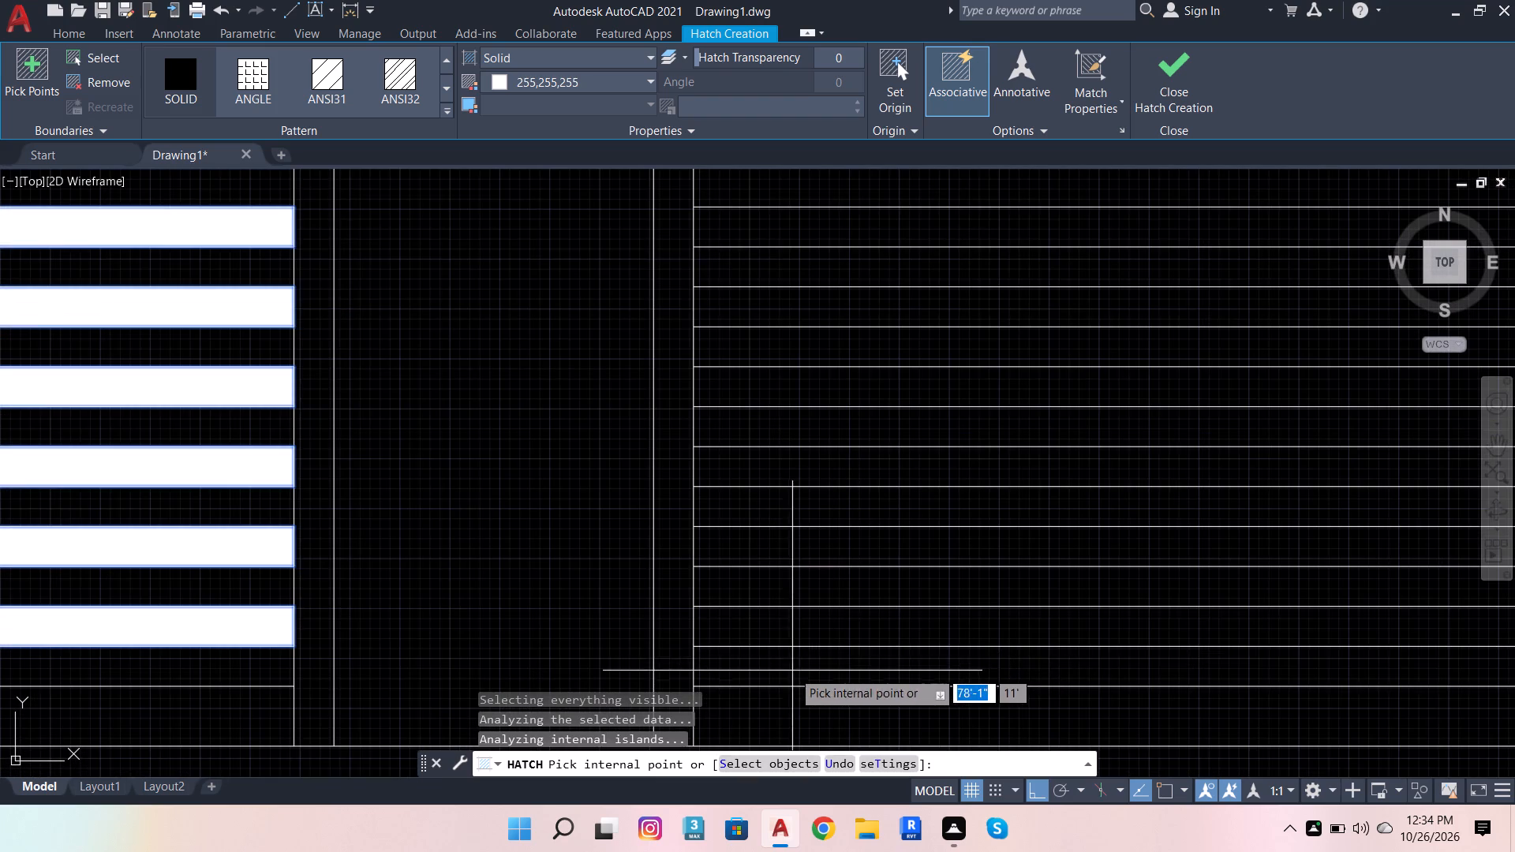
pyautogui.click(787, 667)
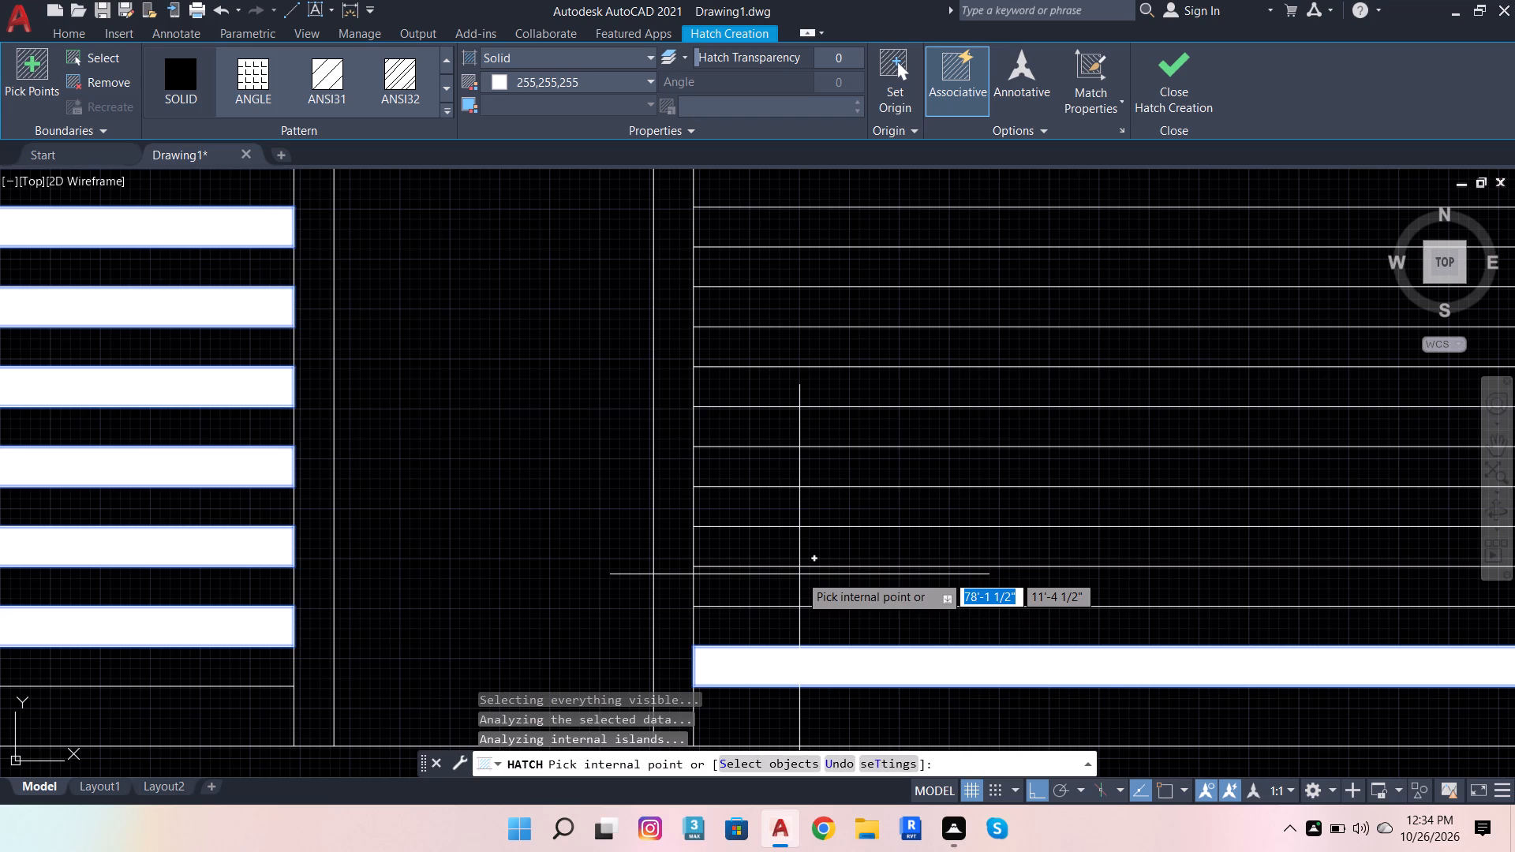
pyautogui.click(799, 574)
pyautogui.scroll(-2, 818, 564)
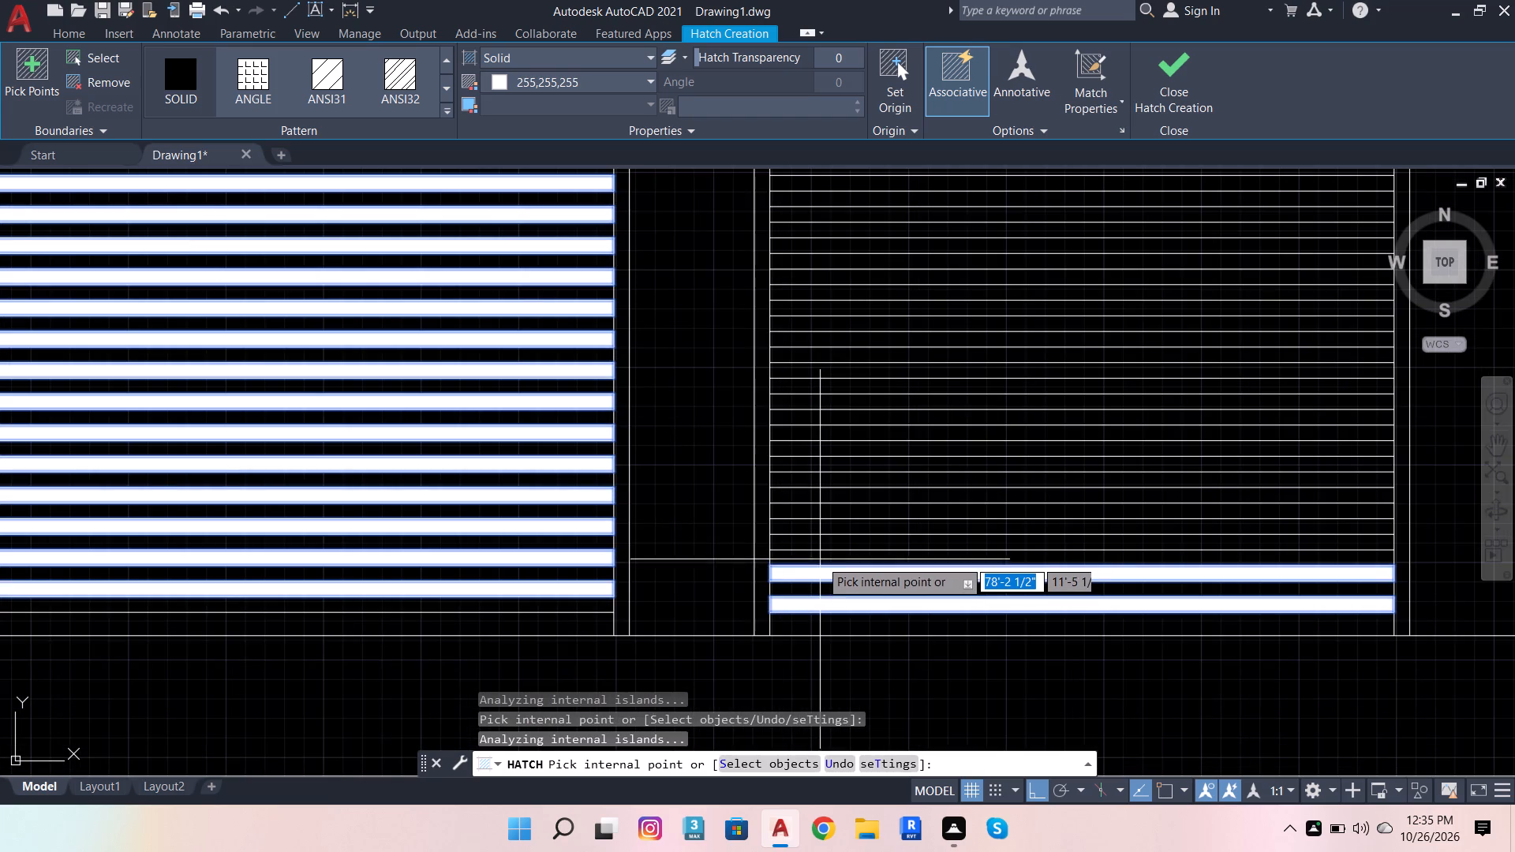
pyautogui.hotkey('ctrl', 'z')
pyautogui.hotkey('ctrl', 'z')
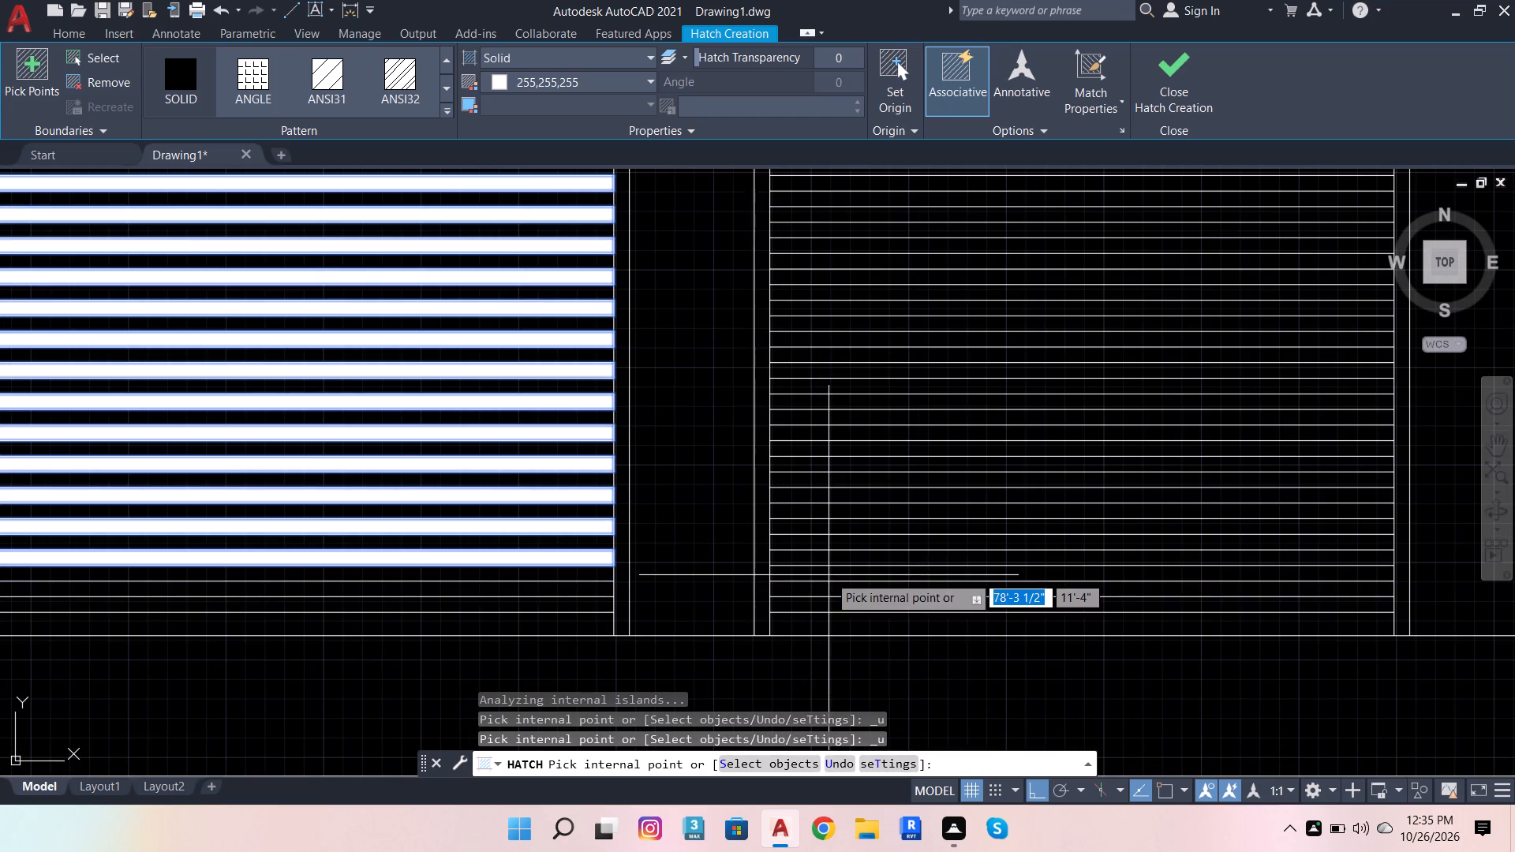
# Refill the lowest alternate slat of the left louvred panel with the white solid hatch.
pyautogui.scroll(3, 549, 592)
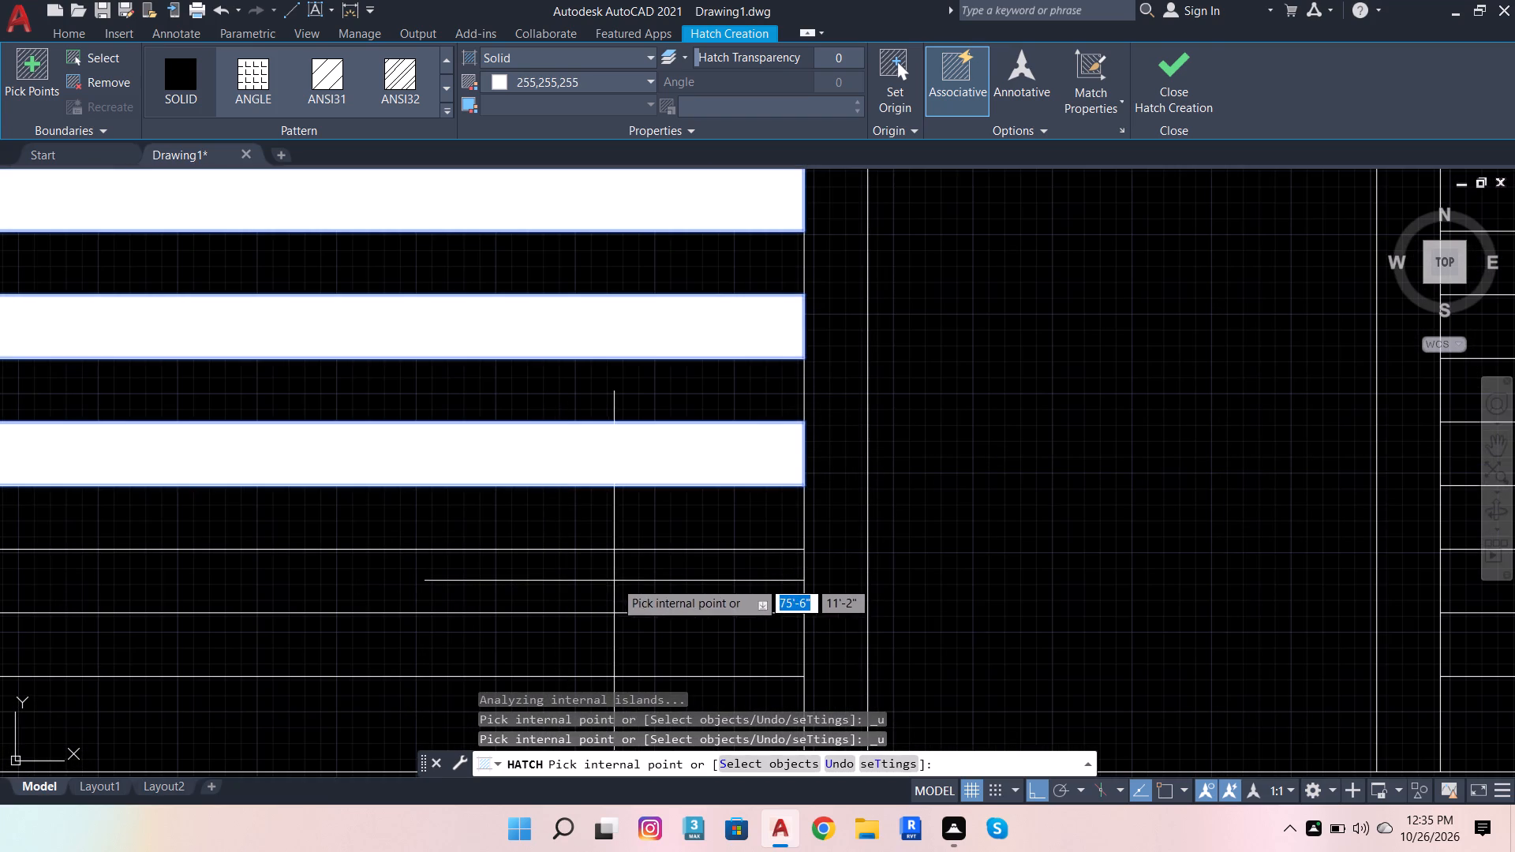
pyautogui.click(615, 581)
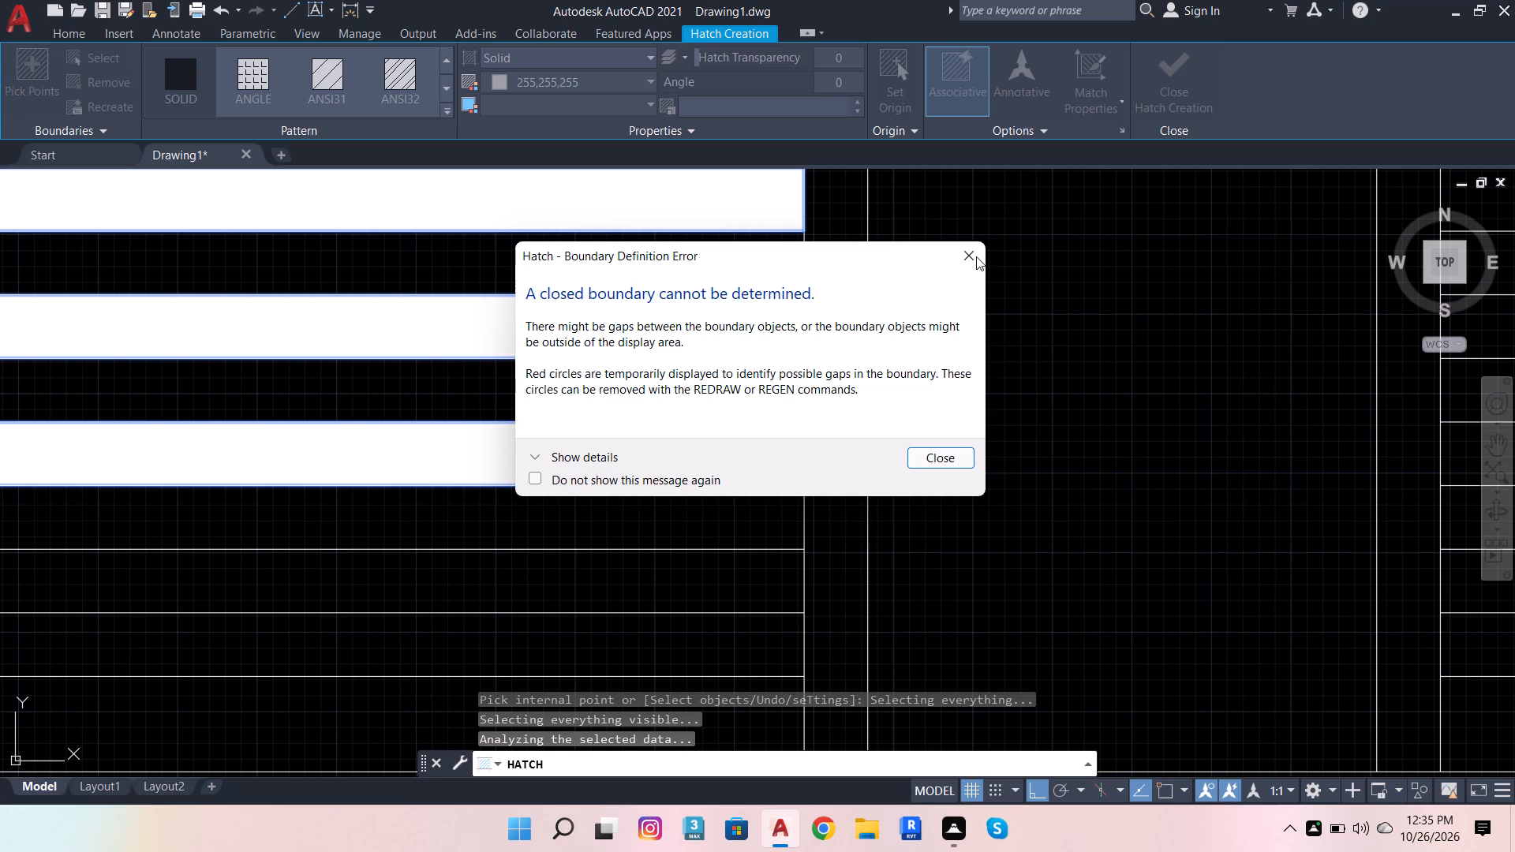
pyautogui.click(969, 257)
pyautogui.scroll(-2, 1079, 342)
pyautogui.scroll(2, 932, 443)
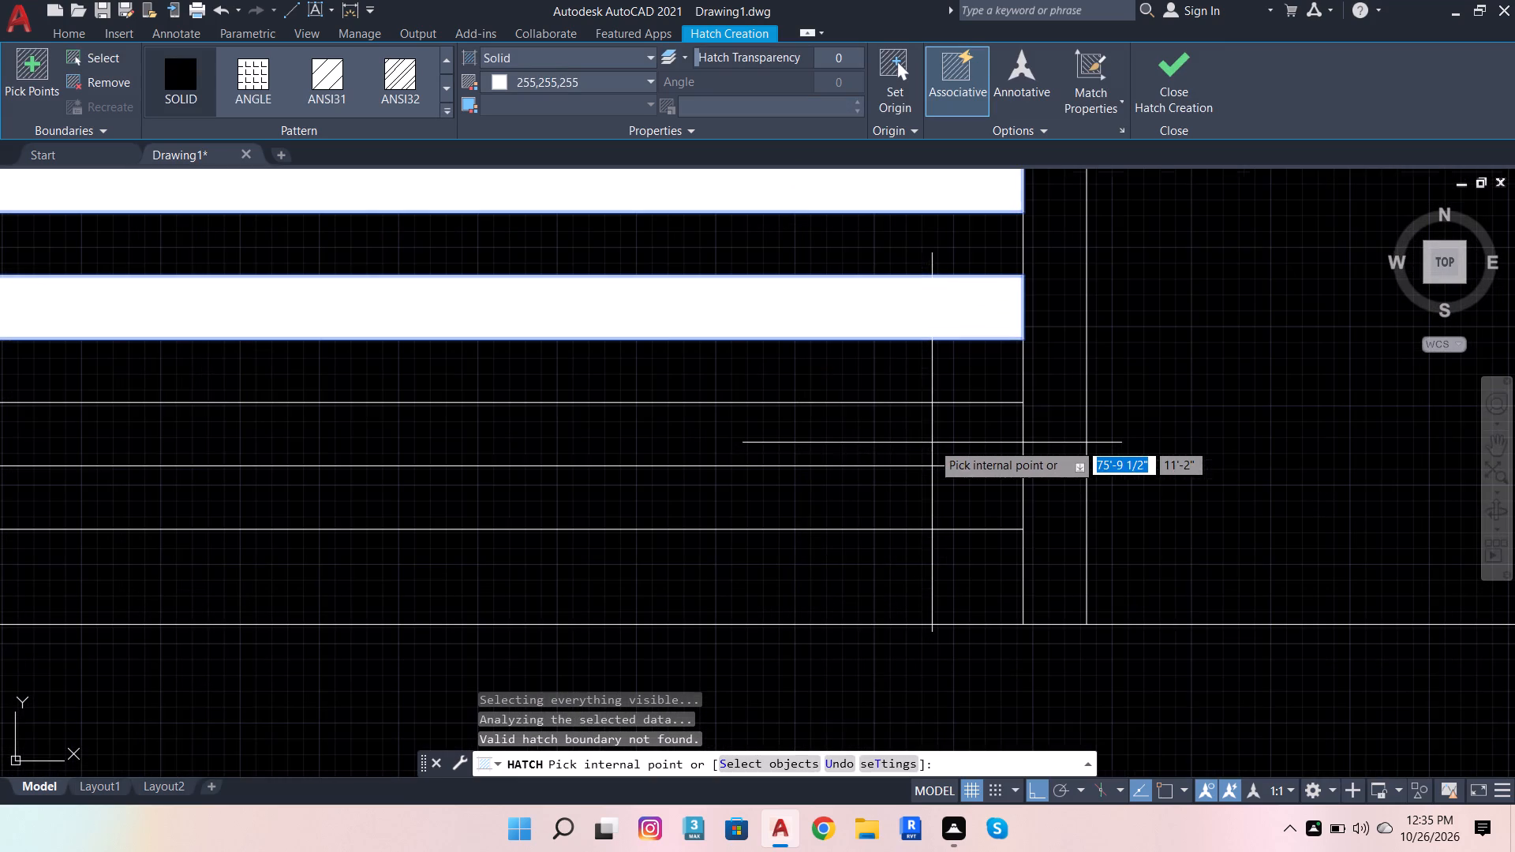
pyautogui.click(909, 435)
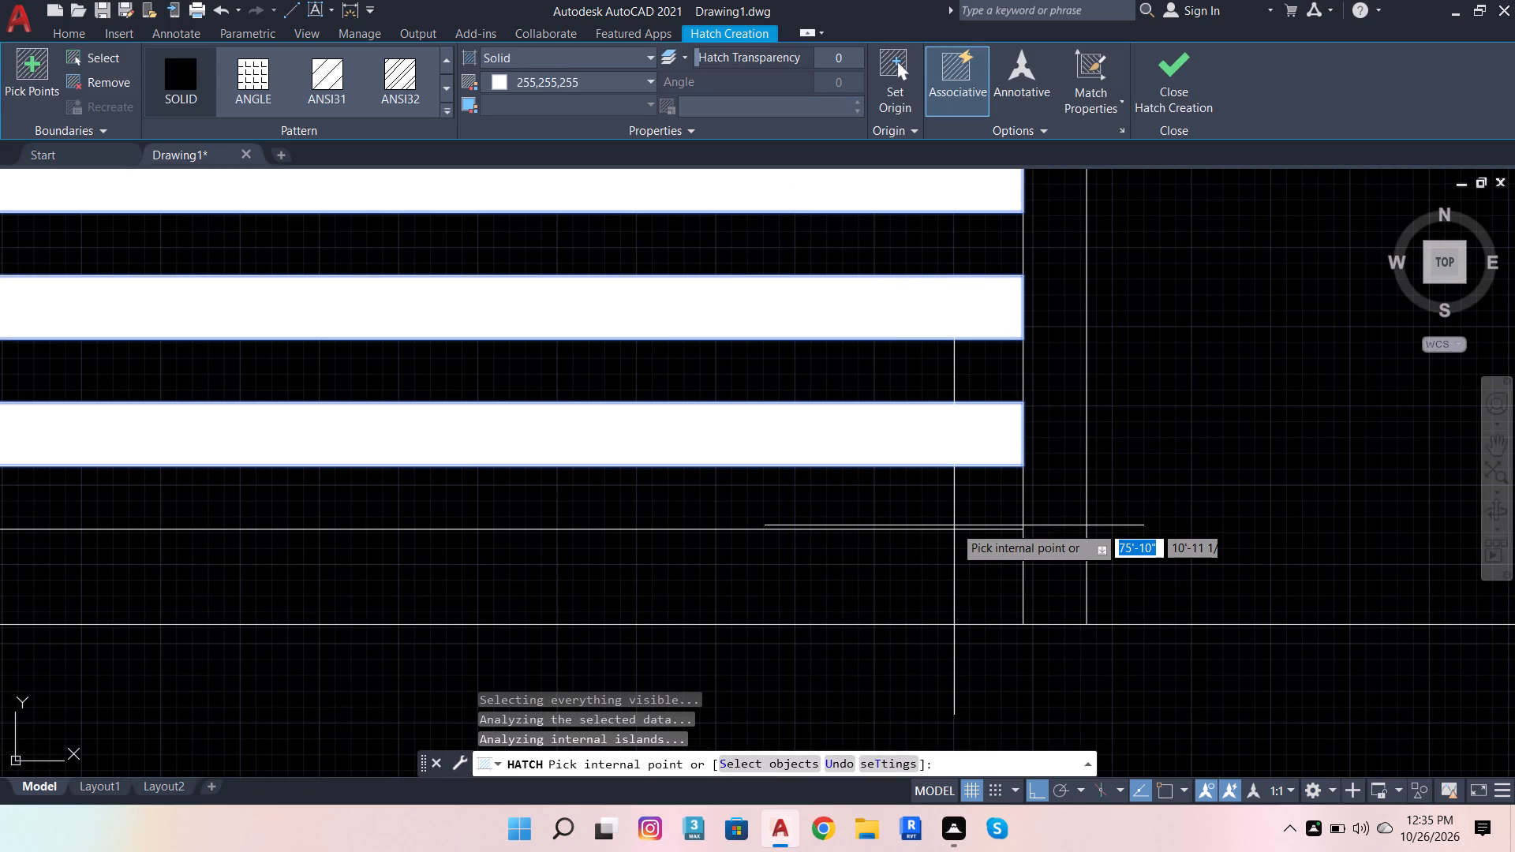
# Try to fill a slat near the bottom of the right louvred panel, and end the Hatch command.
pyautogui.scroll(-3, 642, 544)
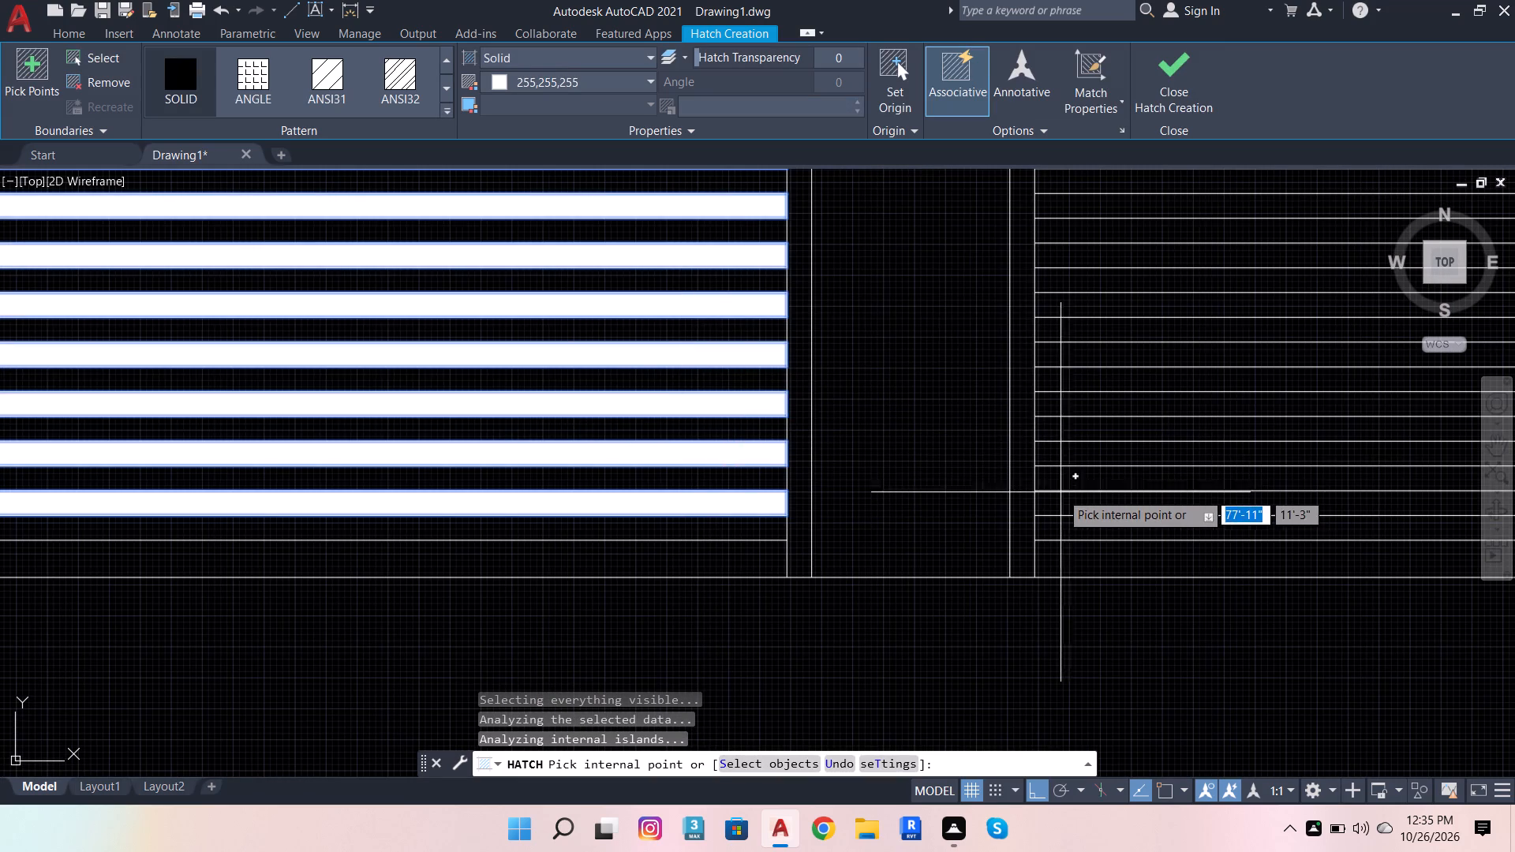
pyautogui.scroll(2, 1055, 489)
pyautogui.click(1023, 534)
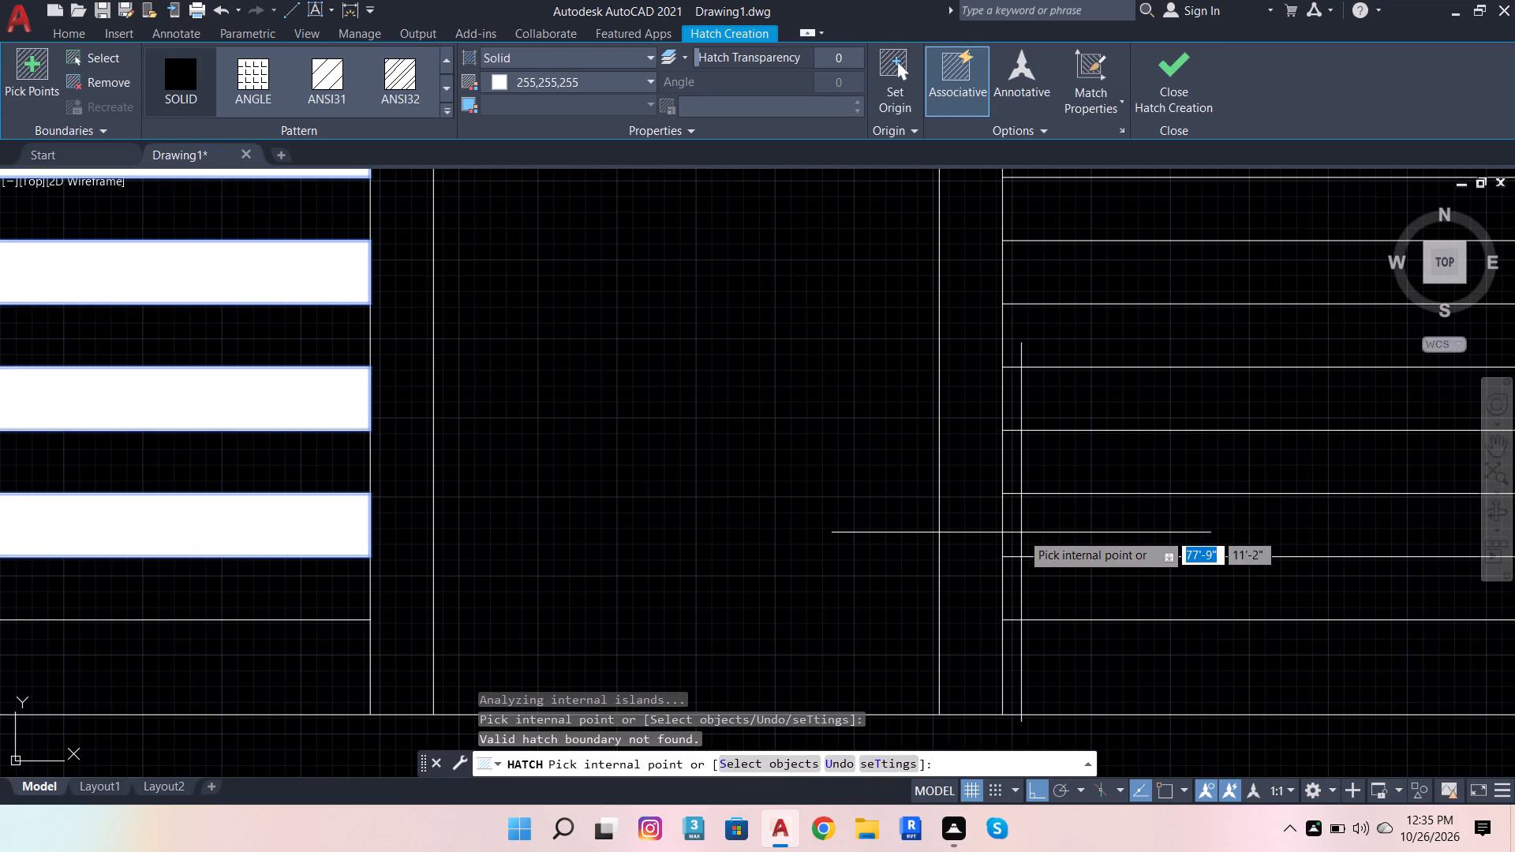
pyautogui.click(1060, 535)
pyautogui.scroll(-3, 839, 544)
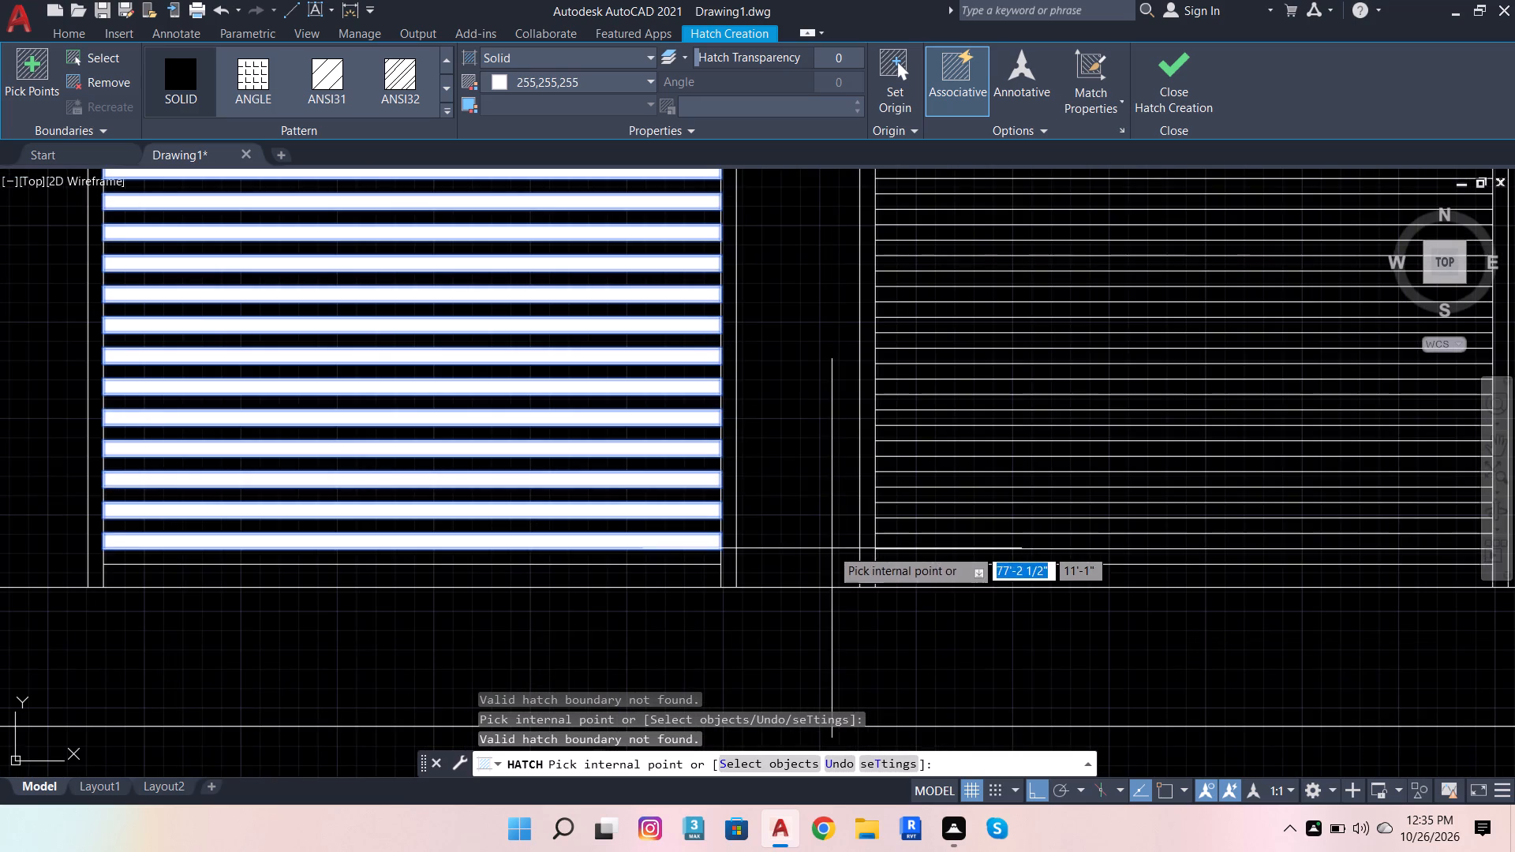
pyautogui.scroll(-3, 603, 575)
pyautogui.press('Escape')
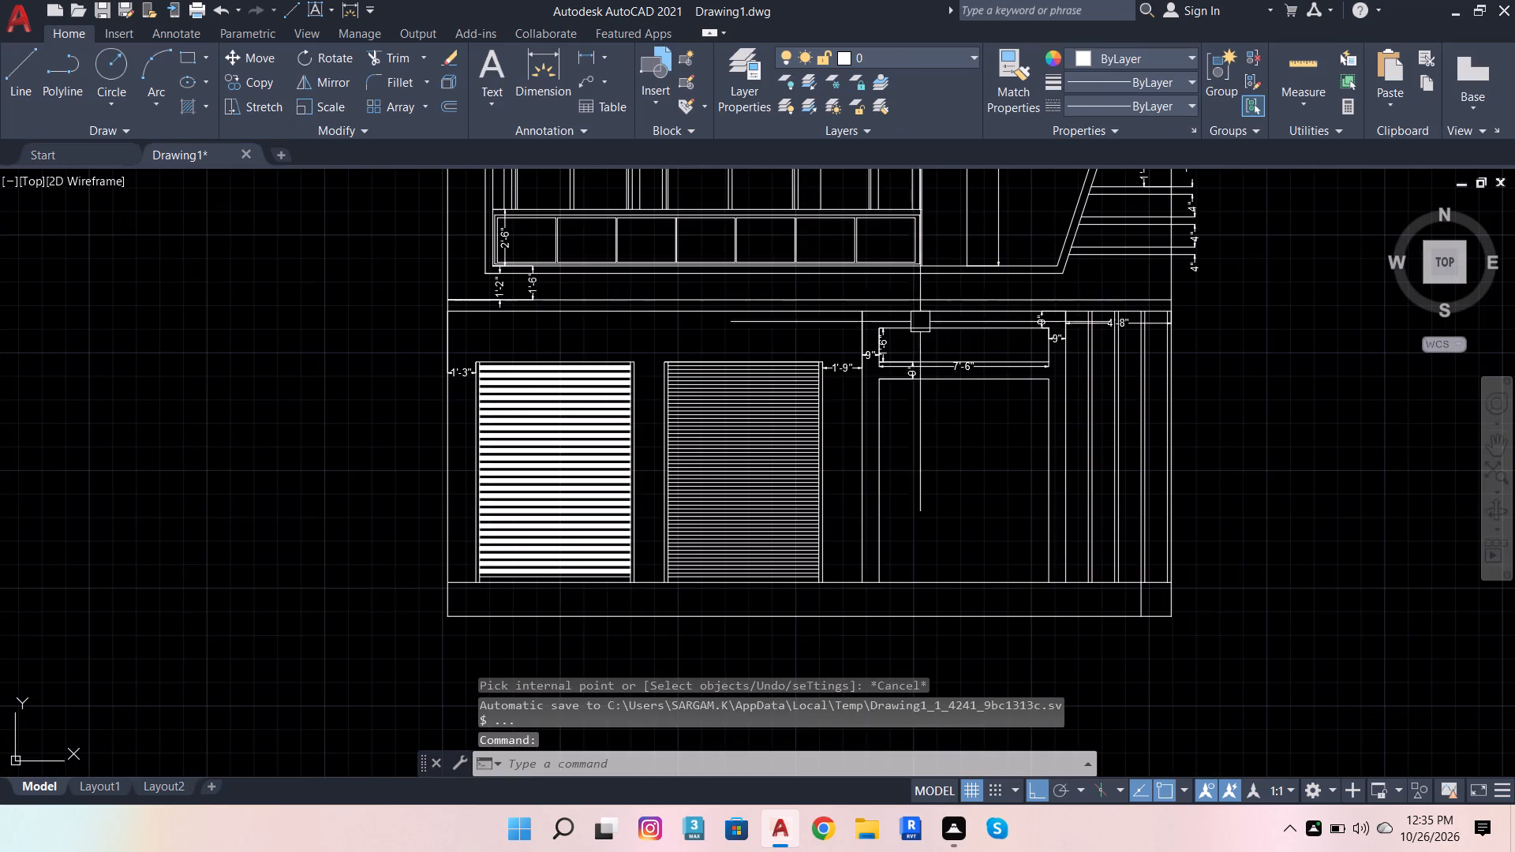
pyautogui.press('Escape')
# Select all the horizontal slat lines of the right louvred panel, leaving out its vertical frame lines.
pyautogui.scroll(4, 799, 555)
pyautogui.scroll(-3, 829, 645)
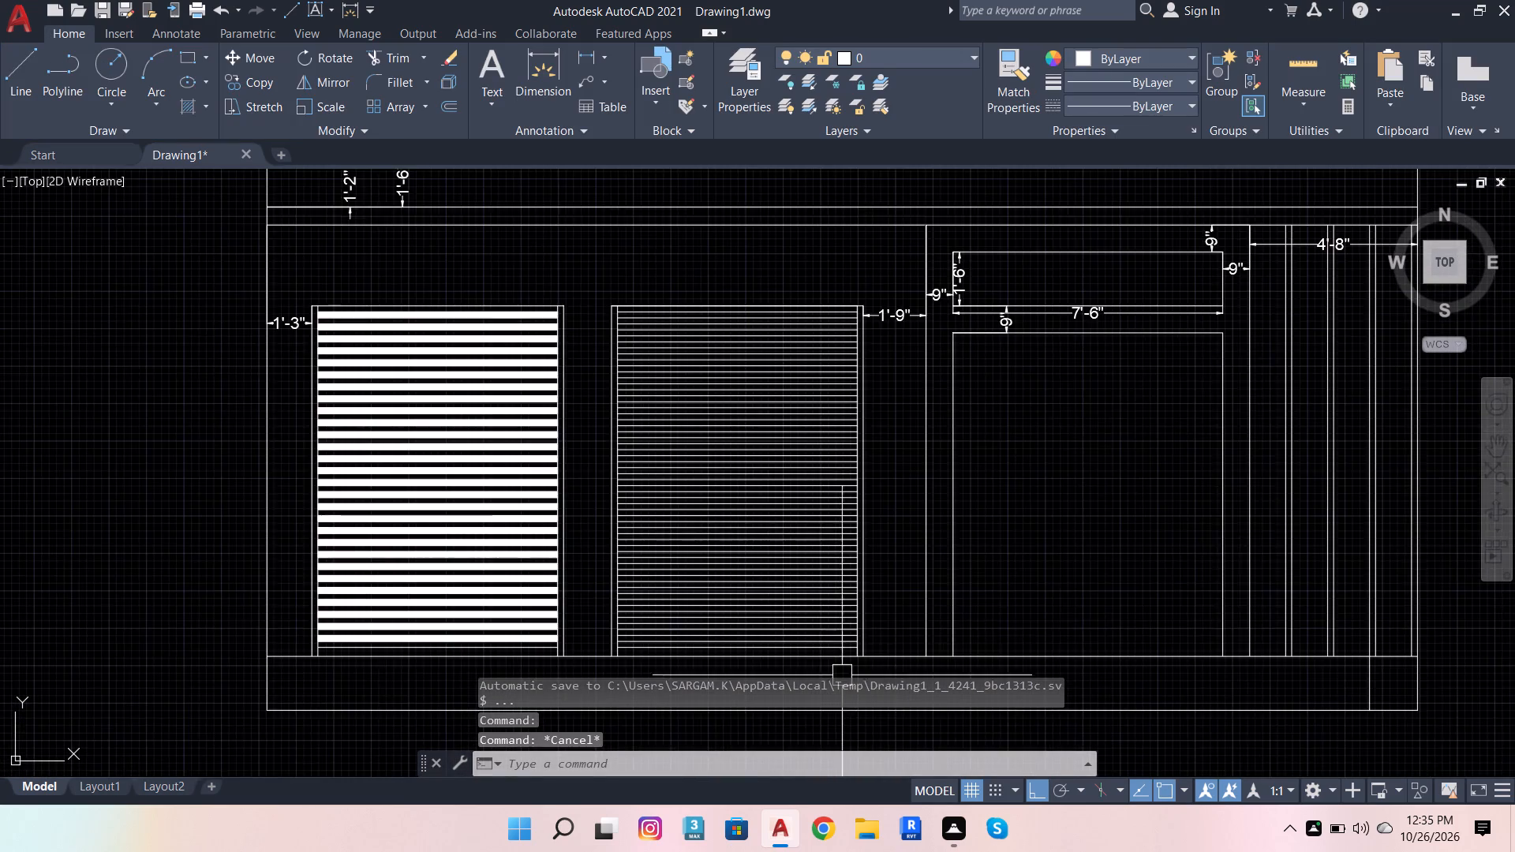
pyautogui.scroll(3, 842, 672)
pyautogui.click(849, 596)
pyautogui.scroll(-3, 813, 547)
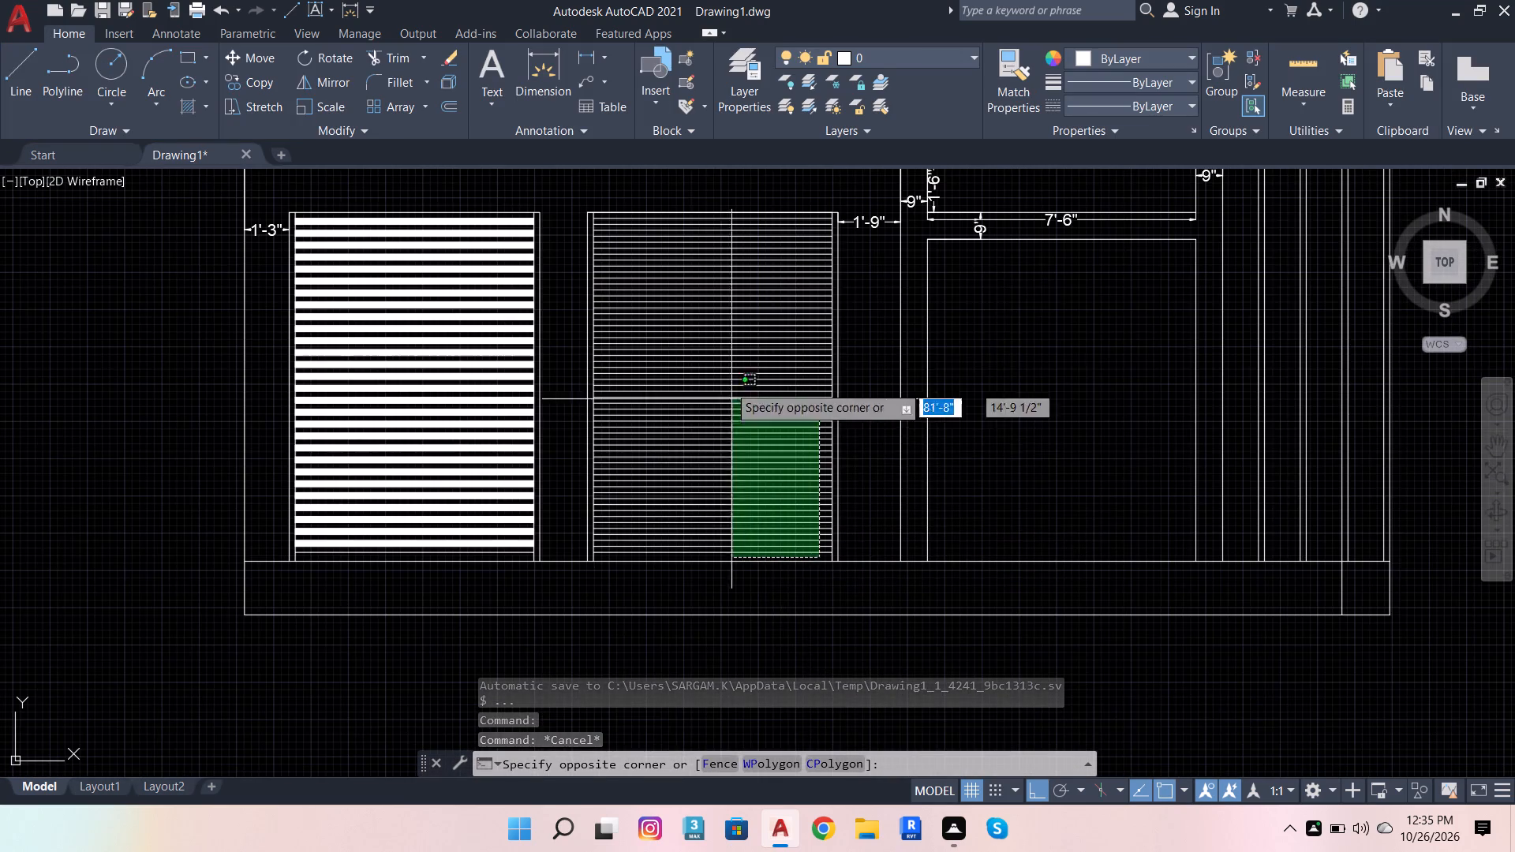
pyautogui.scroll(2, 675, 211)
pyautogui.click(615, 195)
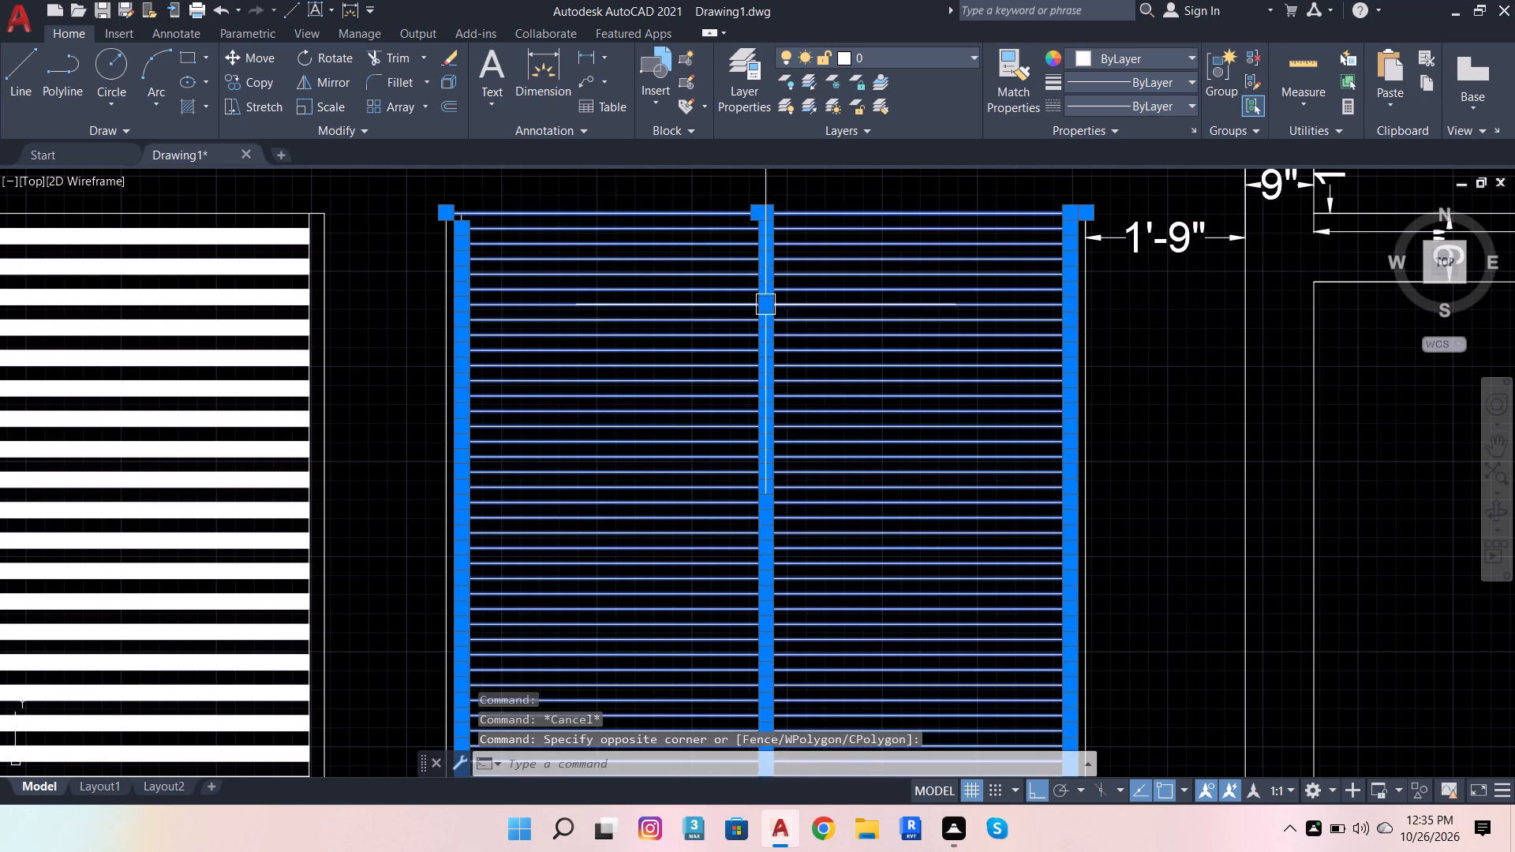
# Erase the selected horizontal slat lines of the right louvred panel.
pyautogui.scroll(-2, 763, 316)
pyautogui.scroll(4, 771, 263)
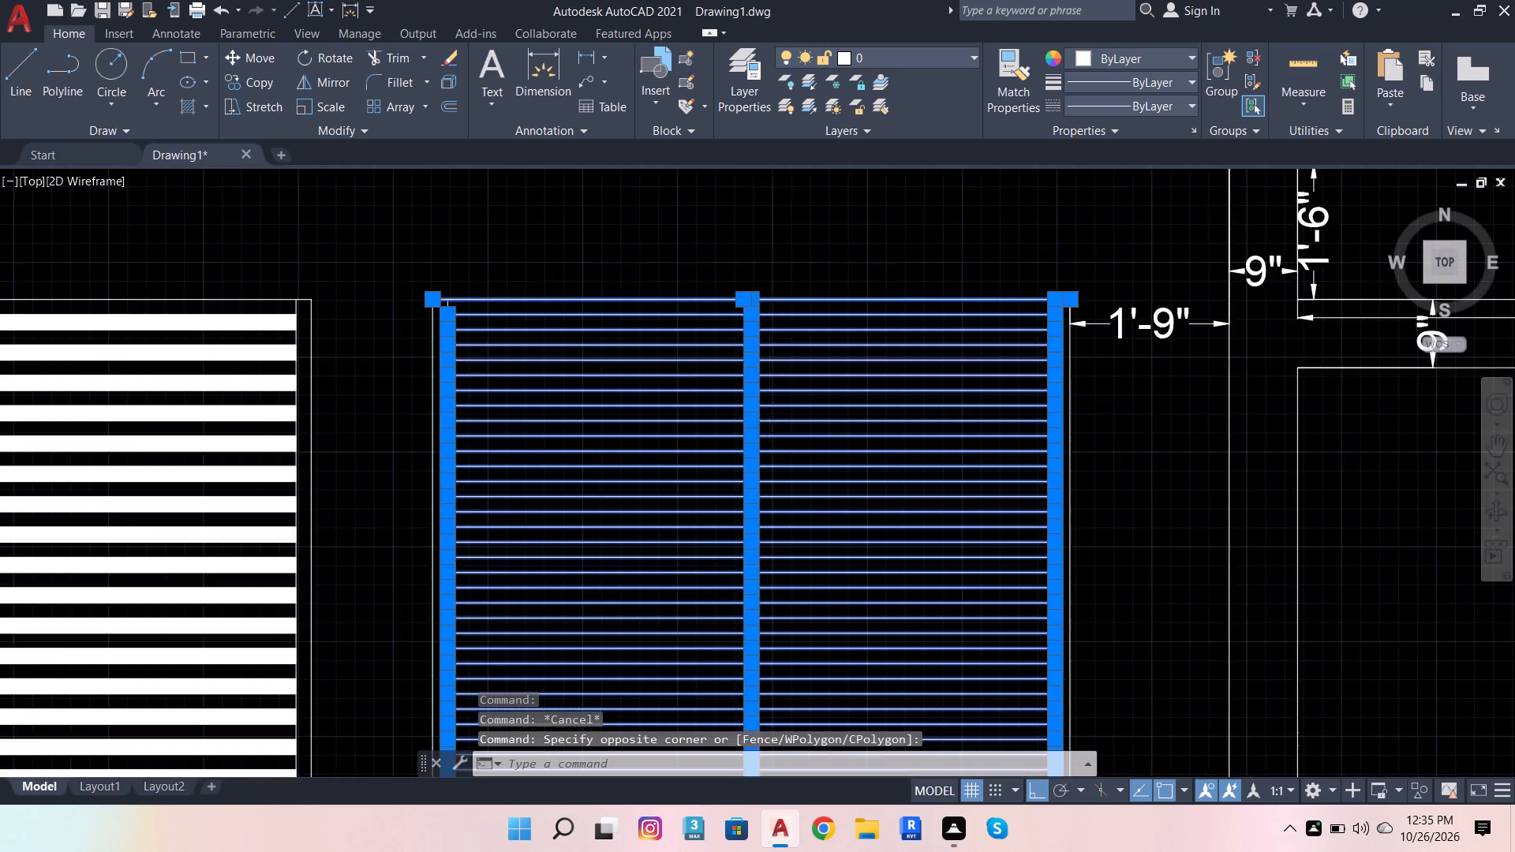
pyautogui.keyDown('shift'); pyautogui.click(783, 360); pyautogui.keyUp('shift')
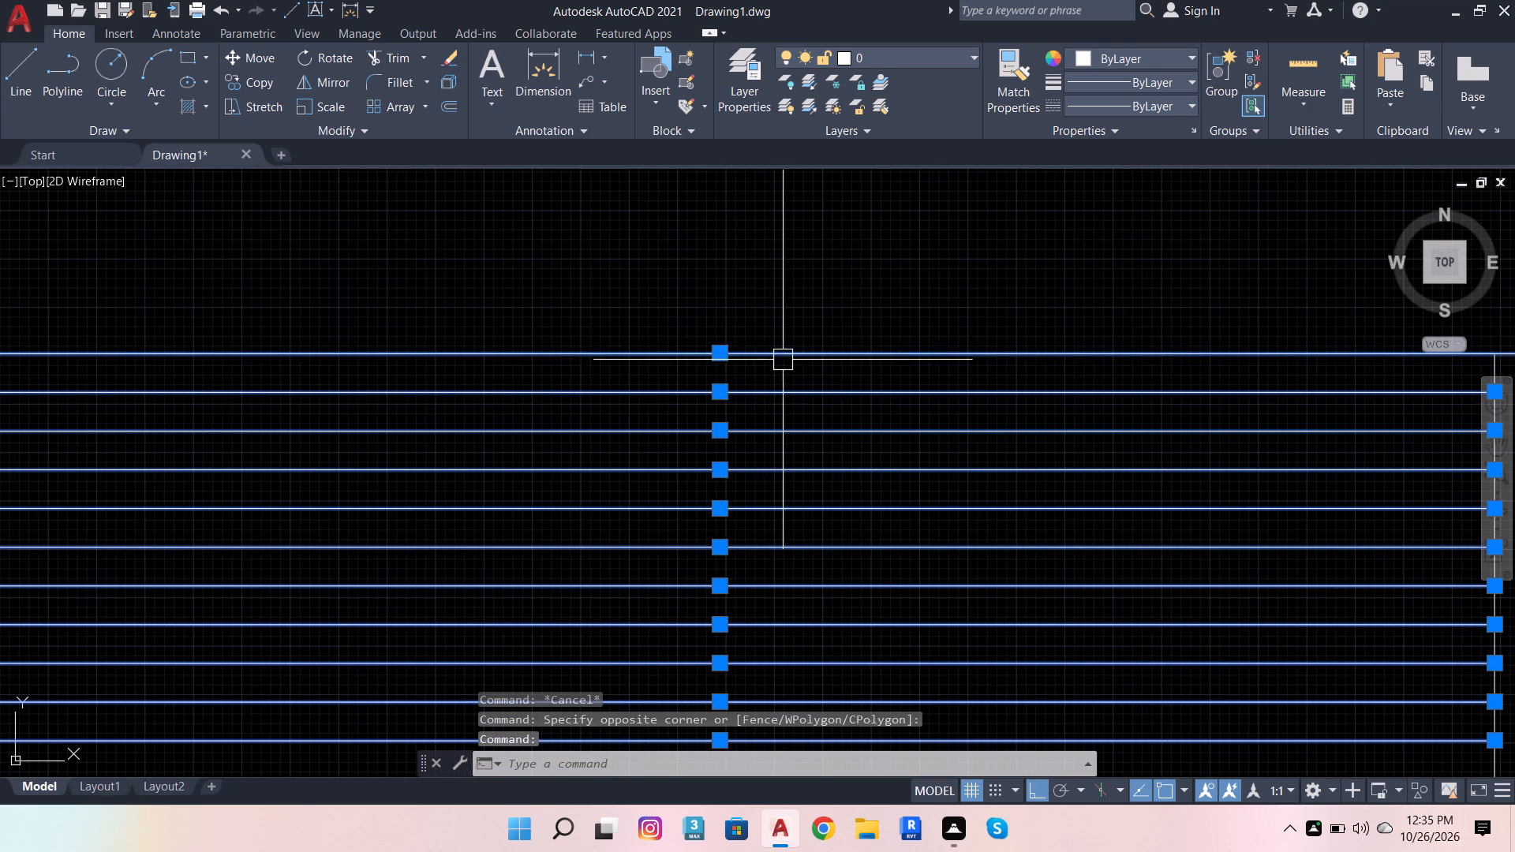
pyautogui.keyDown('shift'); pyautogui.scroll(-2, 779, 345); pyautogui.keyUp('shift')
pyautogui.keyDown('shift'); pyautogui.scroll(3, 694, 347); pyautogui.keyUp('shift')
pyautogui.keyDown('shift'); pyautogui.click(686, 357); pyautogui.keyUp('shift')
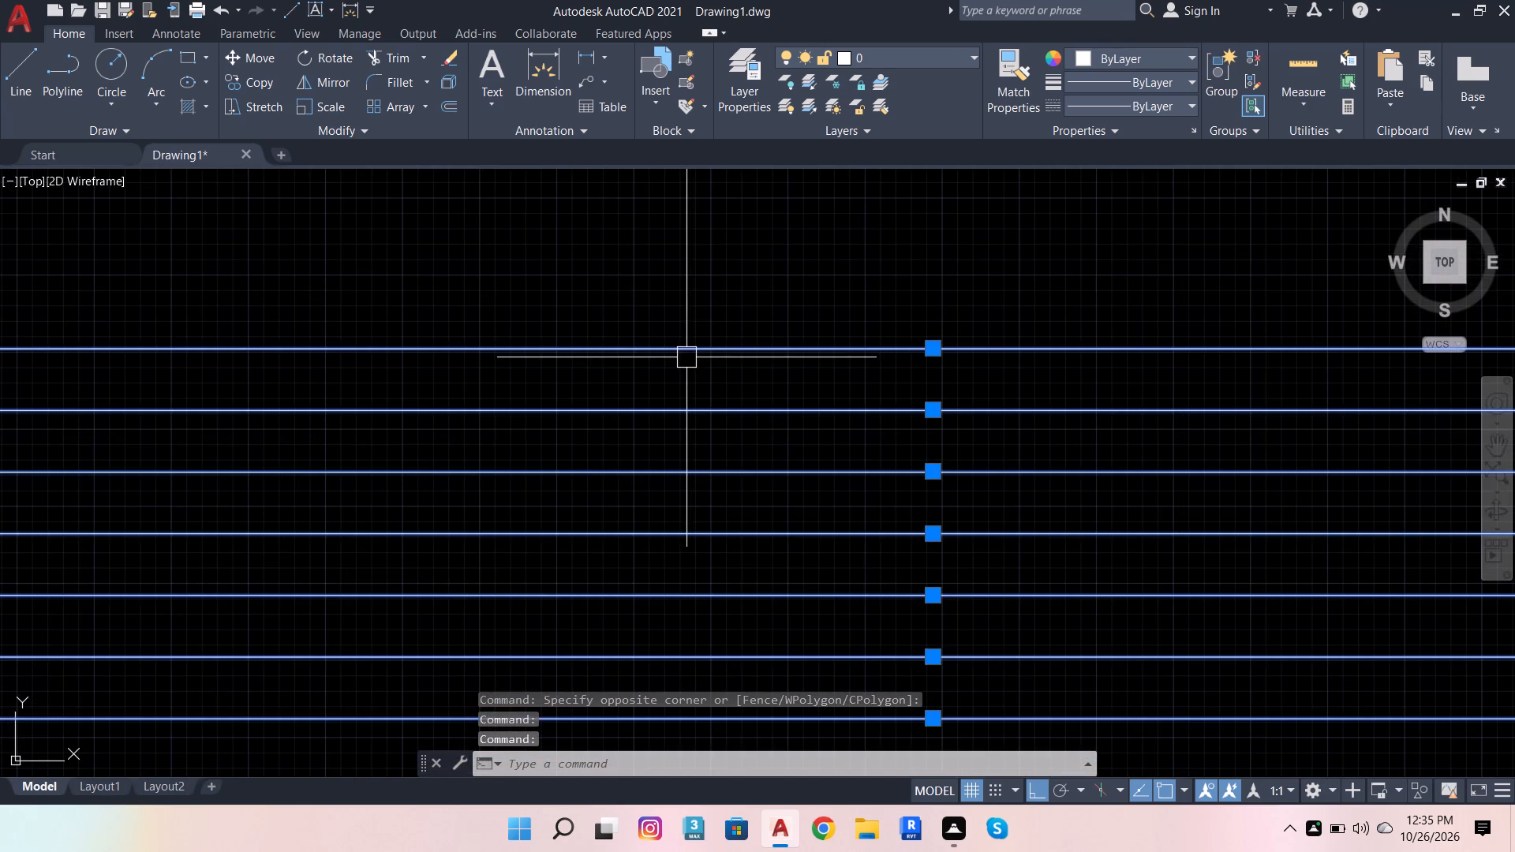
pyautogui.keyDown('shift'); pyautogui.click(677, 347); pyautogui.keyUp('shift')
pyautogui.keyDown('shift'); pyautogui.click(724, 352); pyautogui.keyUp('shift')
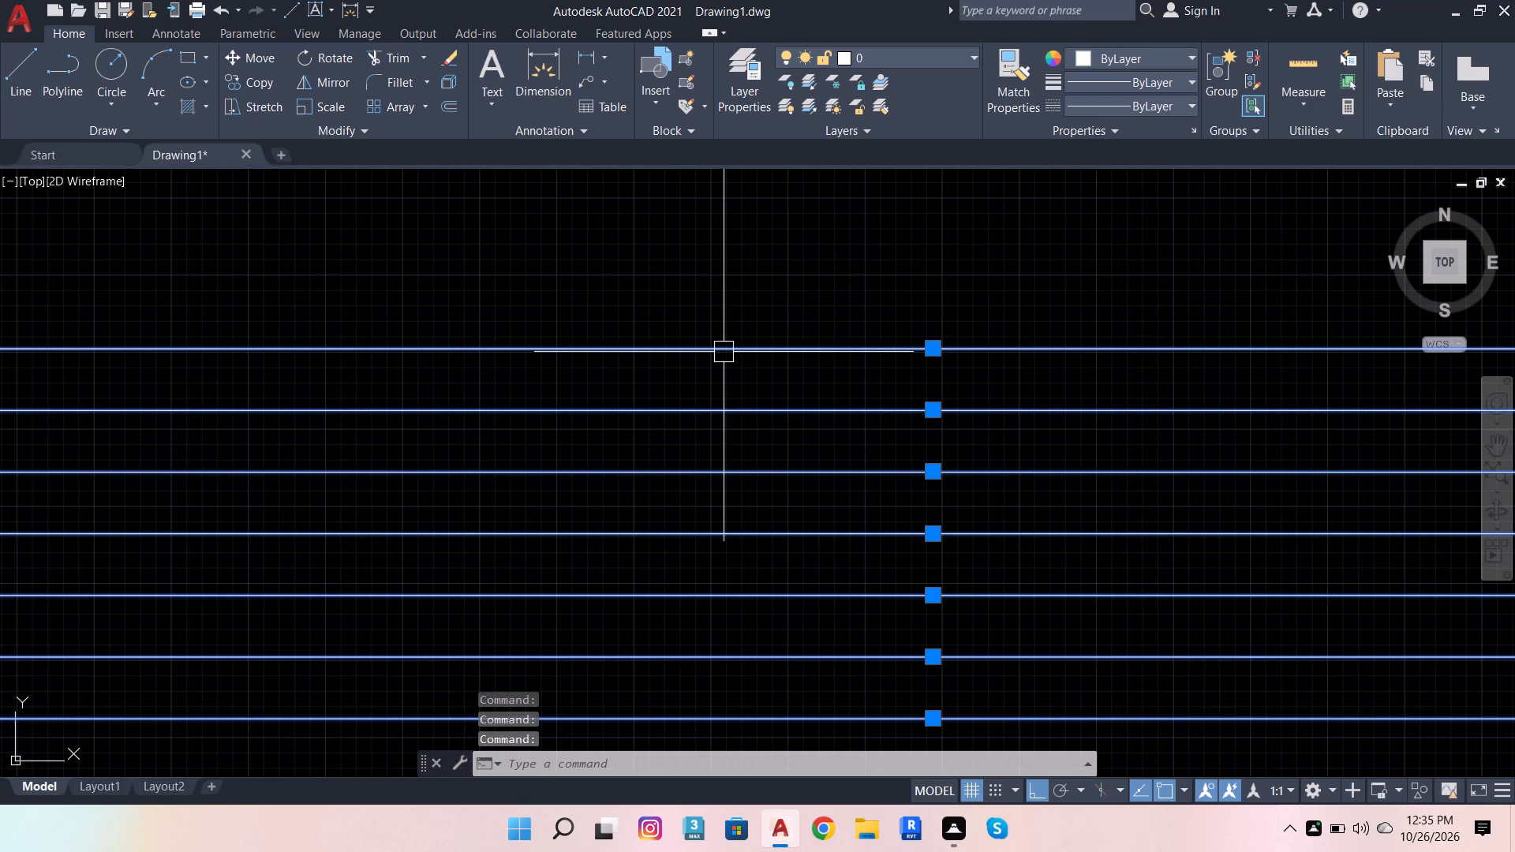
pyautogui.keyDown('shift'); pyautogui.click(775, 349); pyautogui.keyUp('shift')
pyautogui.keyDown('shift'); pyautogui.scroll(-3, 858, 349); pyautogui.keyUp('shift')
pyautogui.keyDown('shift'); pyautogui.scroll(4, 705, 349); pyautogui.keyUp('shift')
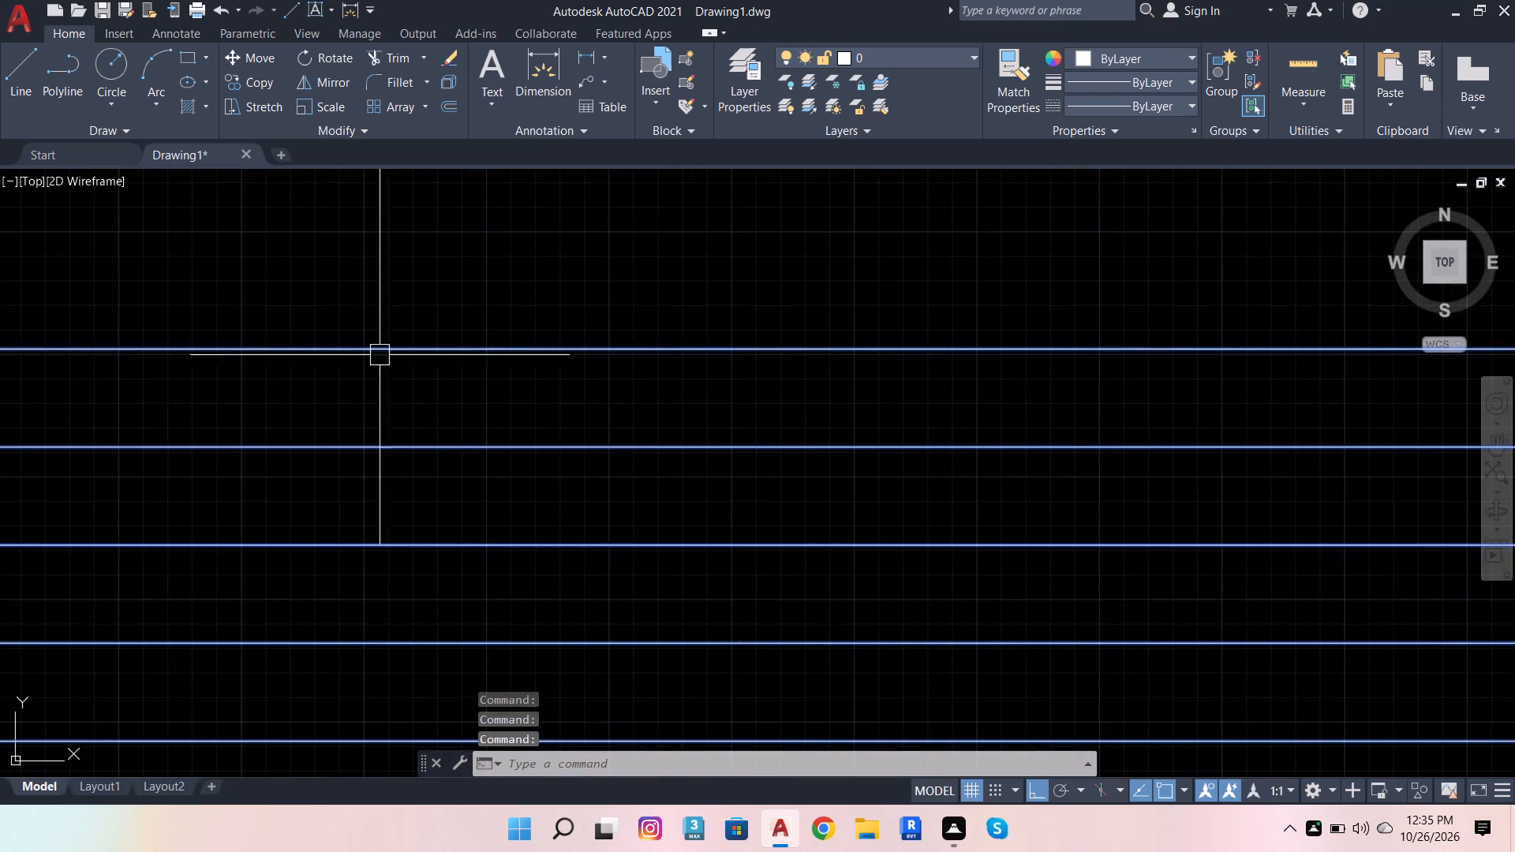
pyautogui.keyDown('shift'); pyautogui.scroll(-4, 354, 354); pyautogui.keyUp('shift')
pyautogui.keyDown('shift'); pyautogui.scroll(4, 302, 348); pyautogui.keyUp('shift')
pyautogui.keyDown('shift'); pyautogui.click(195, 381); pyautogui.keyUp('shift')
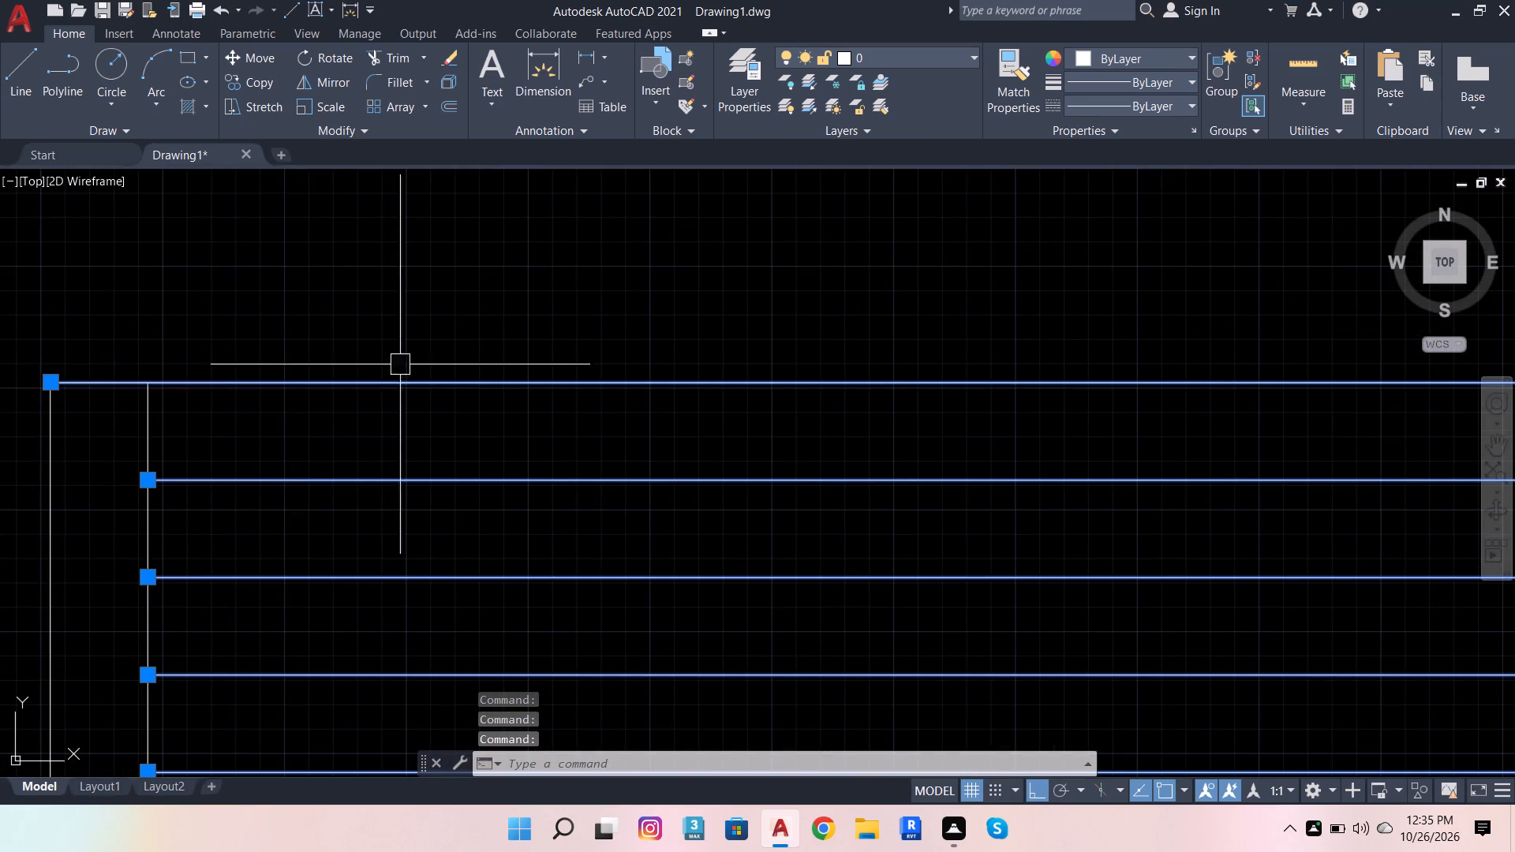
pyautogui.keyDown('shift'); pyautogui.scroll(-4, 439, 376); pyautogui.keyUp('shift')
pyautogui.keyDown('shift'); pyautogui.scroll(4, 782, 353); pyautogui.keyUp('shift')
pyautogui.keyDown('shift'); pyautogui.click(799, 496); pyautogui.keyUp('shift')
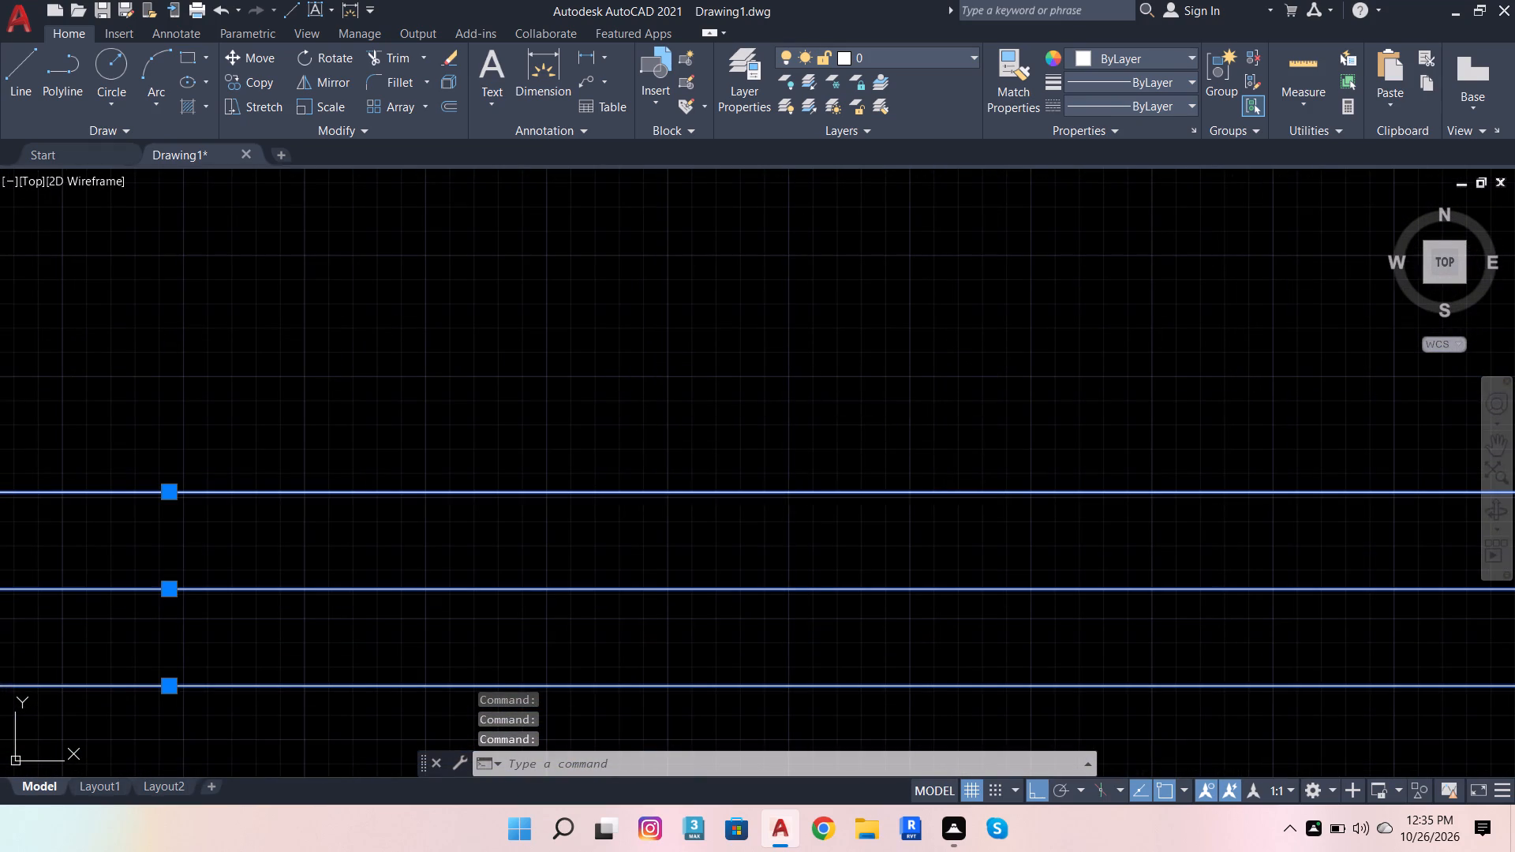
pyautogui.scroll(-5, 740, 440)
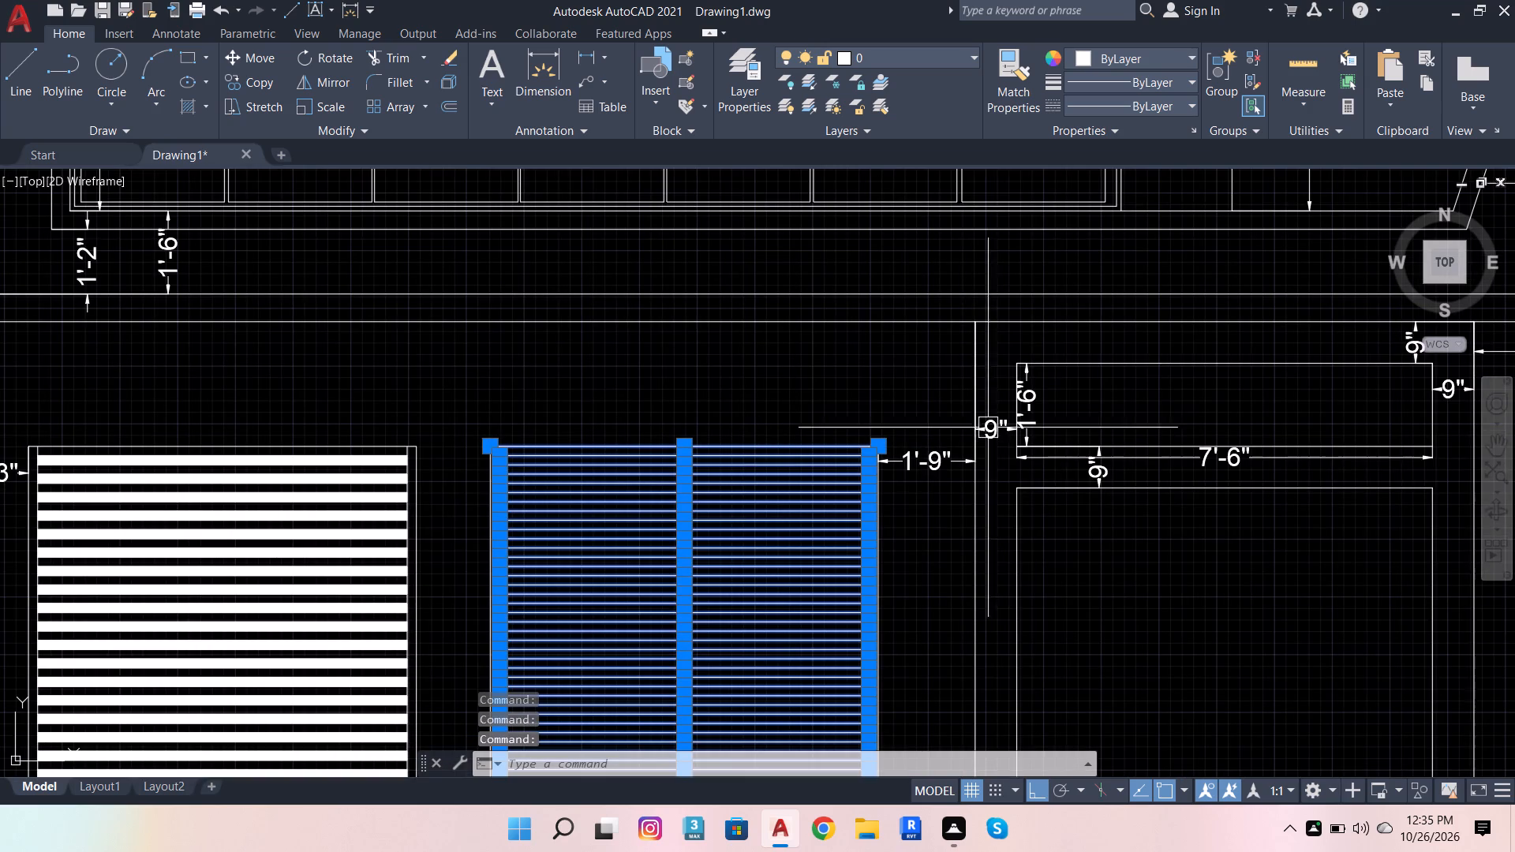
pyautogui.hotkey('shift', 'Delete')
# Trim the top line of the right louvred panel's frame near its upper-right corner and end the Trim command.
pyautogui.scroll(2, 876, 460)
pyautogui.scroll(-2, 869, 417)
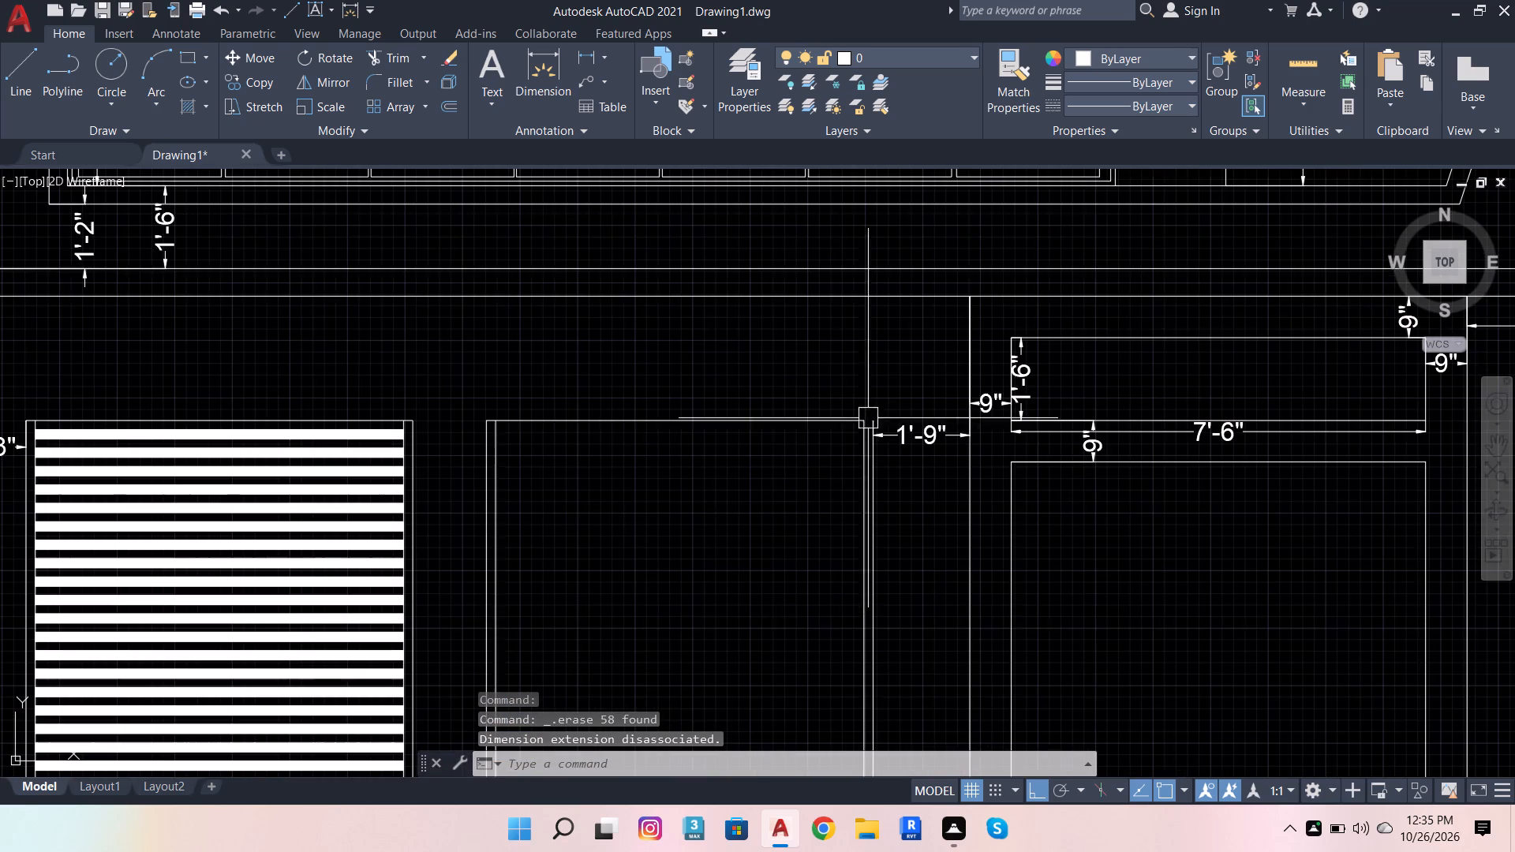
pyautogui.click(377, 58)
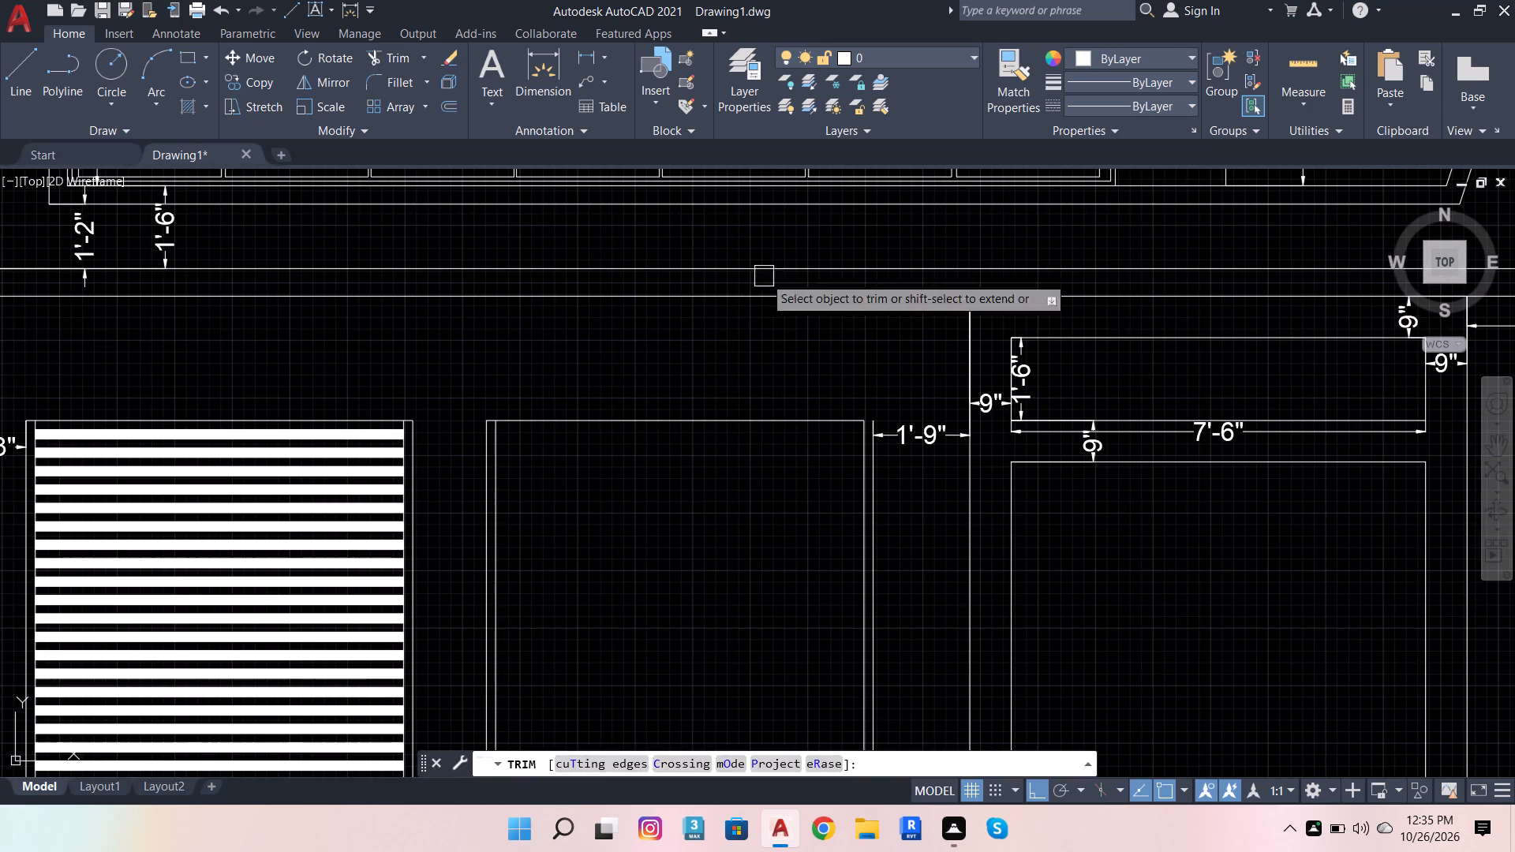
pyautogui.scroll(1, 816, 465)
pyautogui.keyDown('shift'); pyautogui.click(843, 398); pyautogui.keyUp('shift')
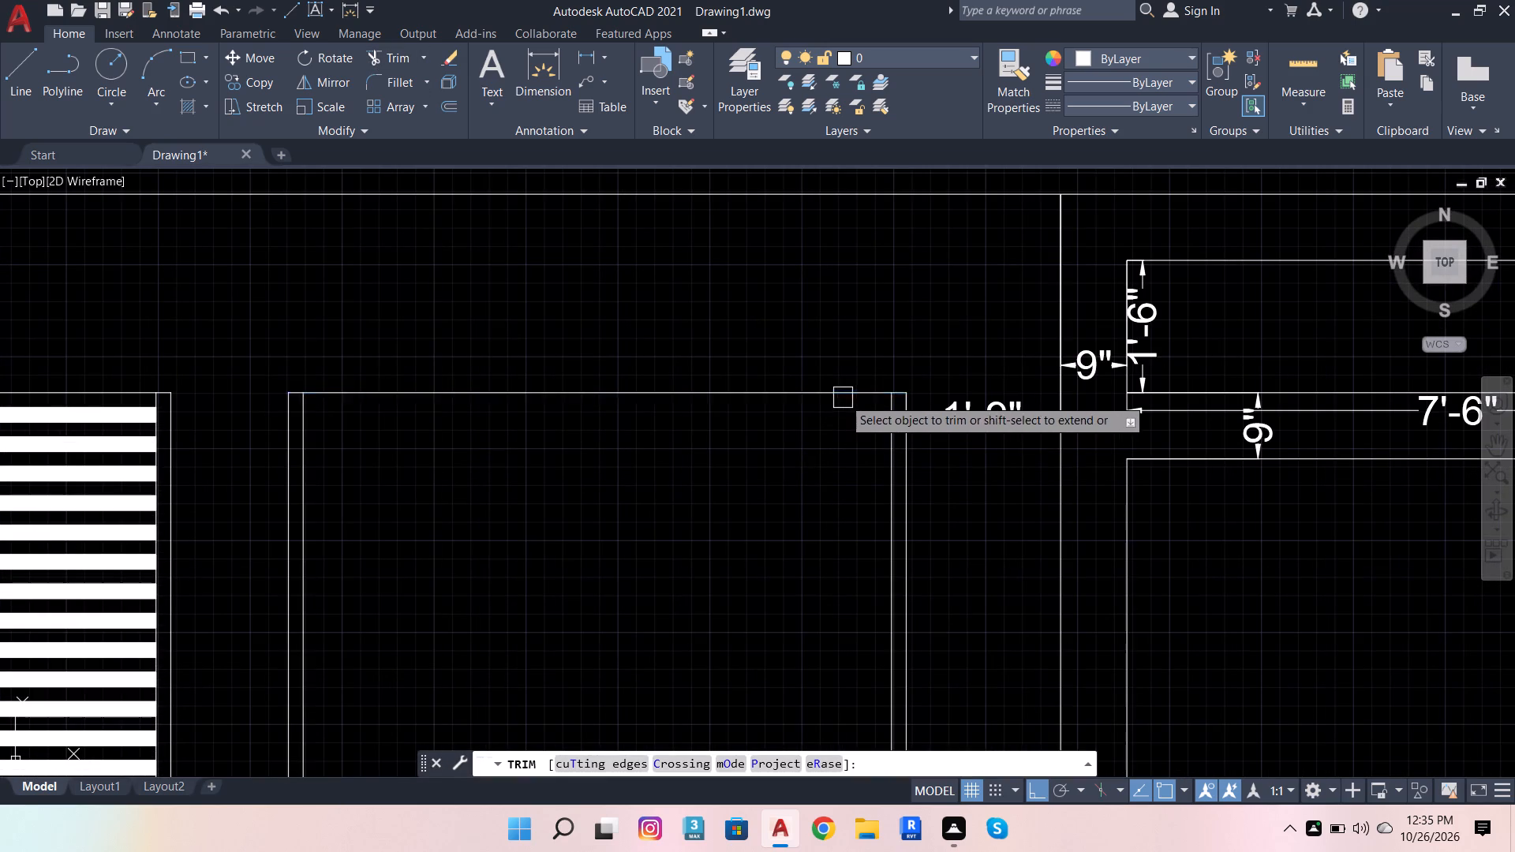
pyautogui.scroll(-3, 904, 367)
pyautogui.scroll(2, 756, 362)
pyautogui.press('Escape')
# Copy all slat lines and white hatches of the left louvred panel into the right panel, using the frames' top-left corners as reference points.
pyautogui.scroll(-2, 704, 355)
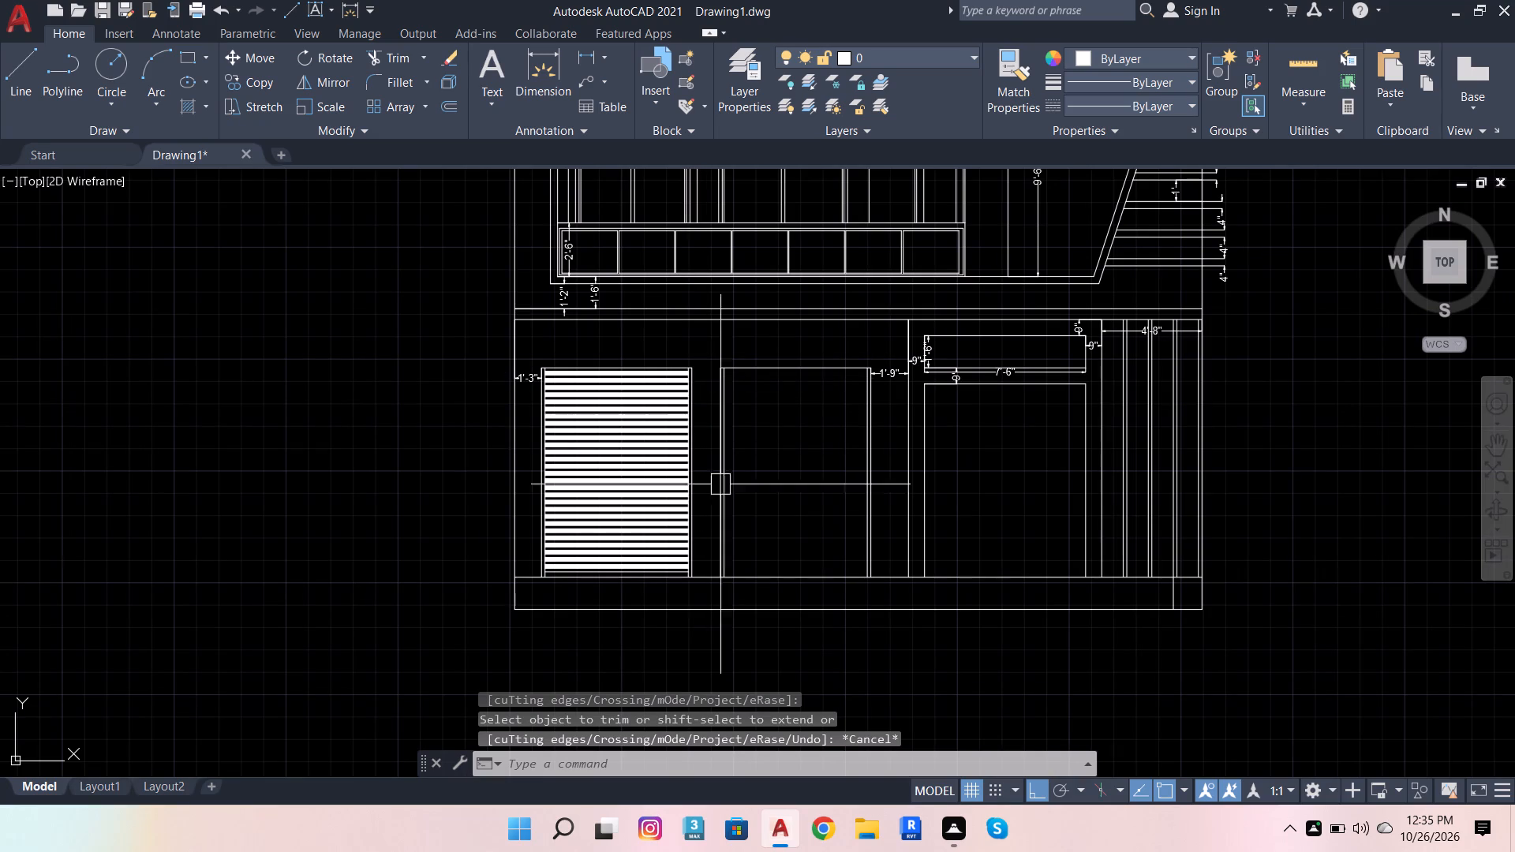
pyautogui.scroll(3, 575, 355)
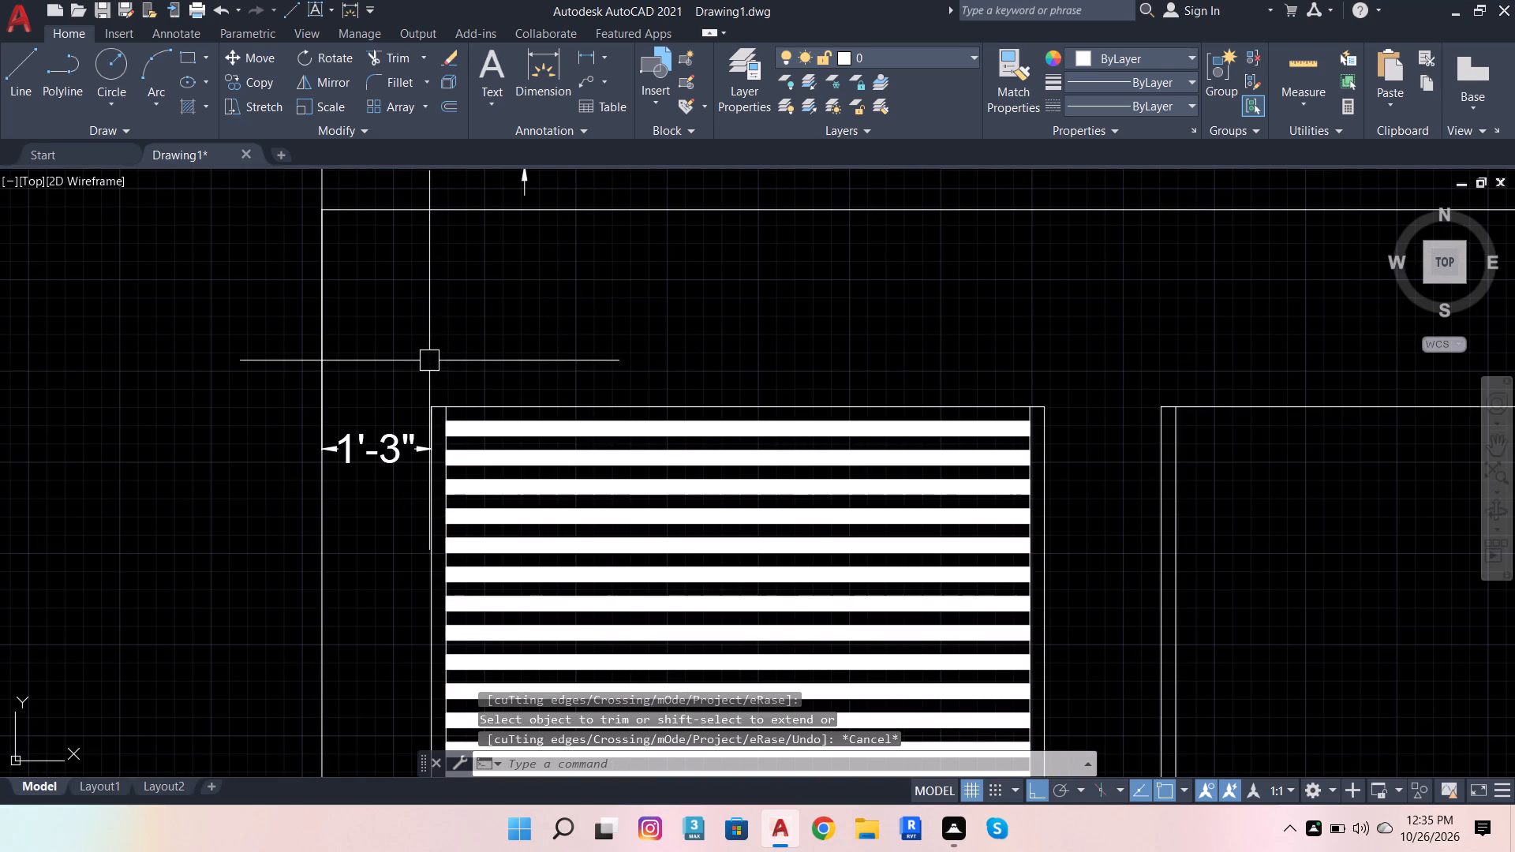
pyautogui.click(440, 369)
pyautogui.scroll(-3, 457, 361)
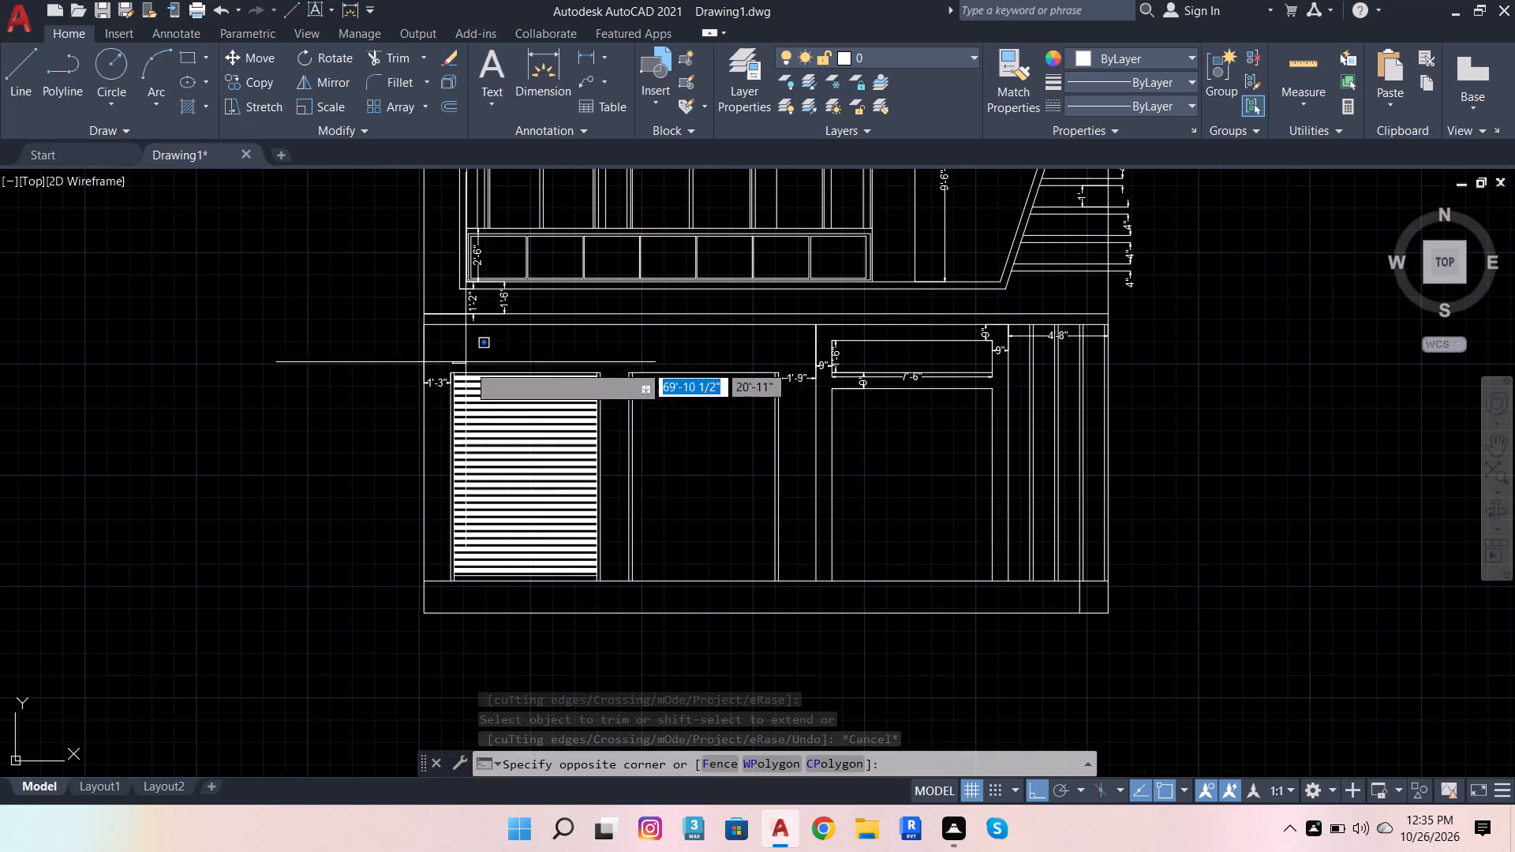
pyautogui.scroll(2, 581, 542)
pyautogui.scroll(2, 609, 619)
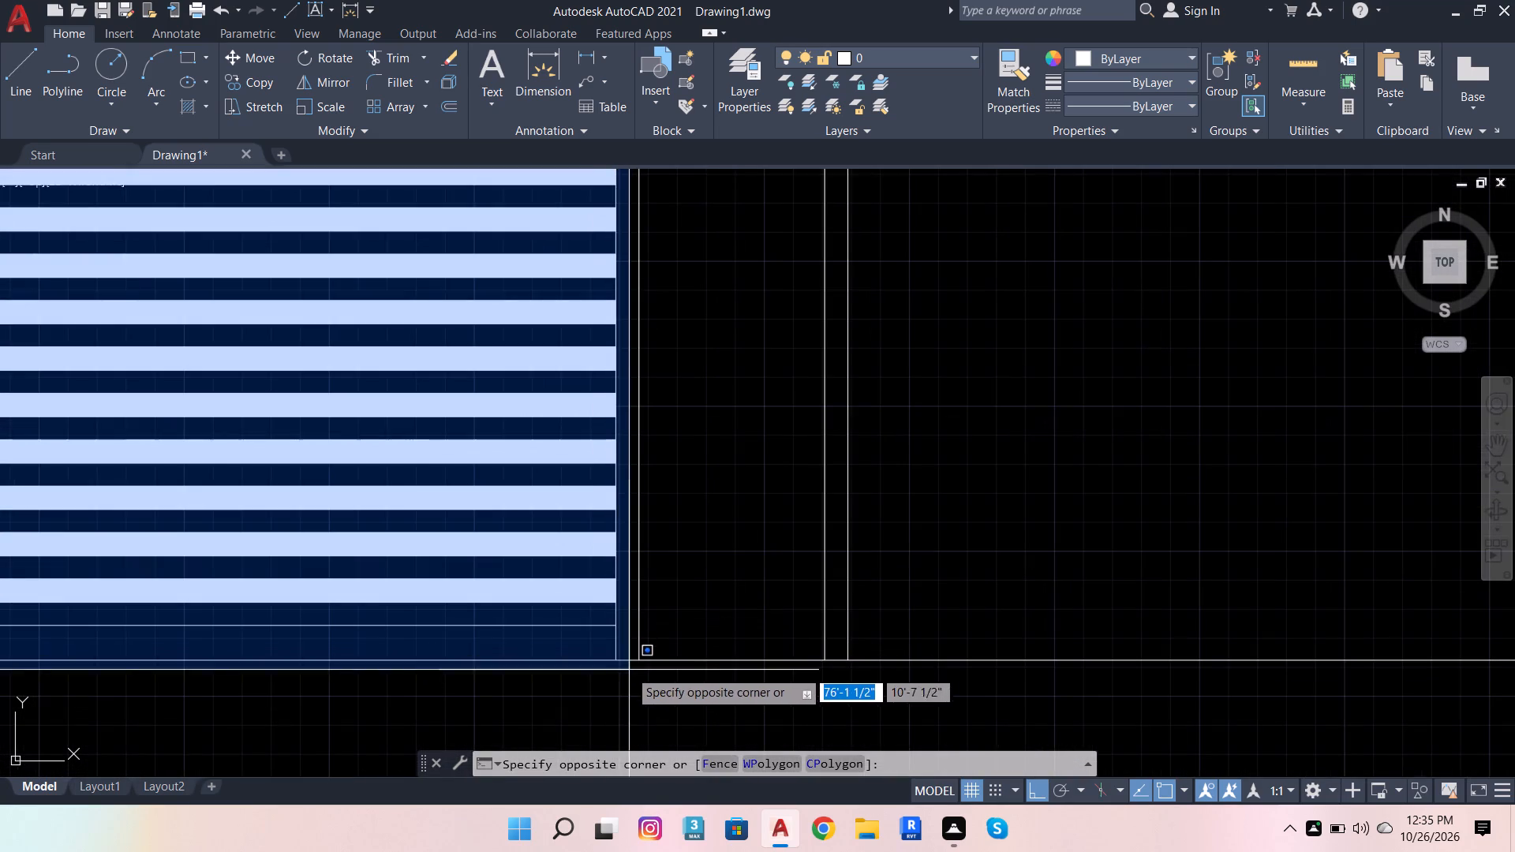
pyautogui.click(626, 652)
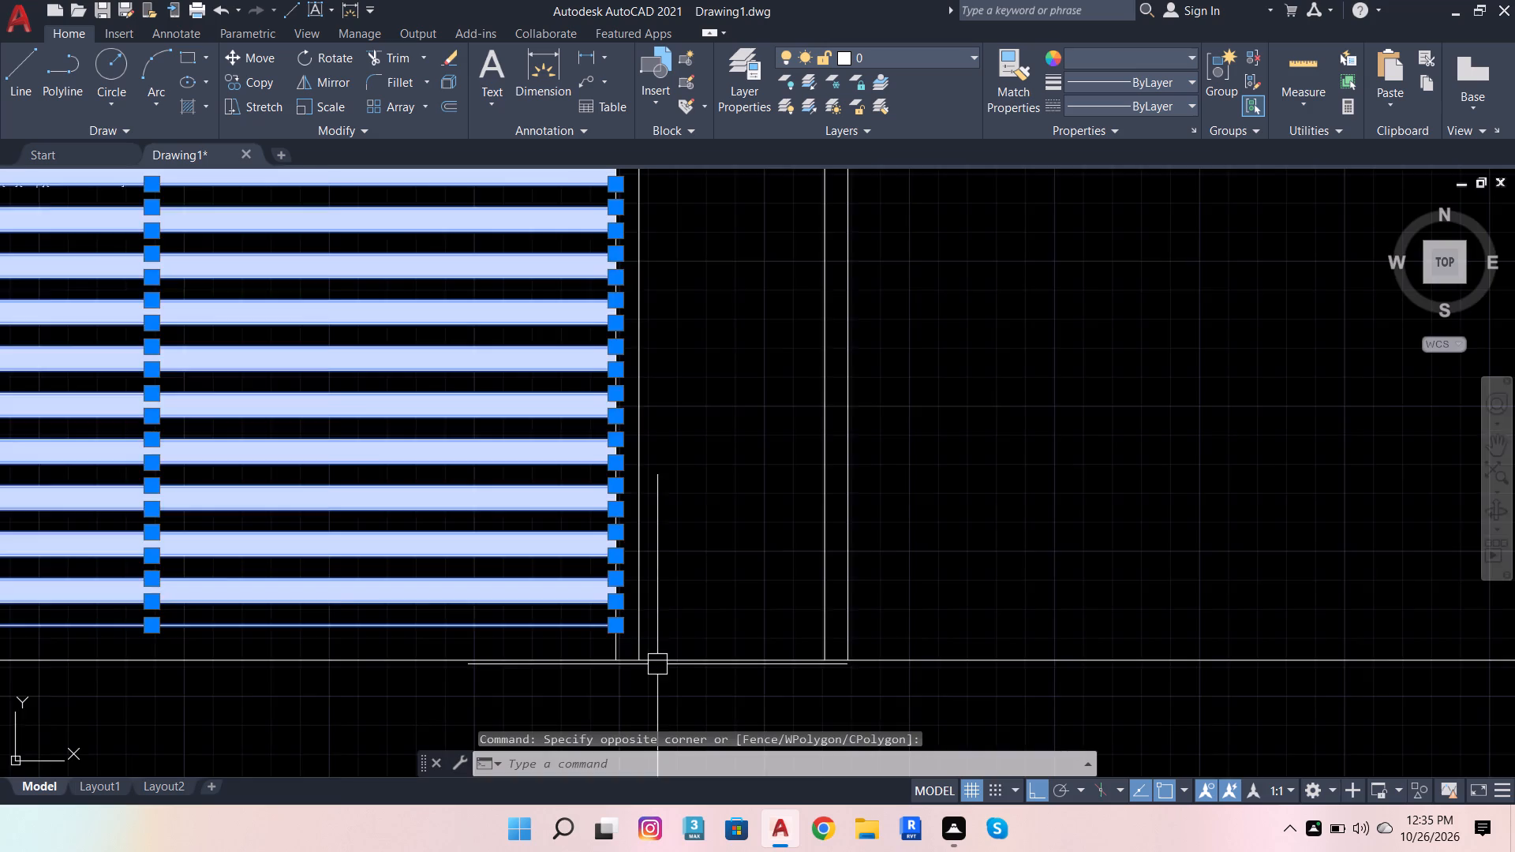
pyautogui.scroll(-3, 668, 693)
pyautogui.scroll(4, 616, 498)
pyautogui.scroll(-2, 683, 517)
pyautogui.scroll(3, 579, 526)
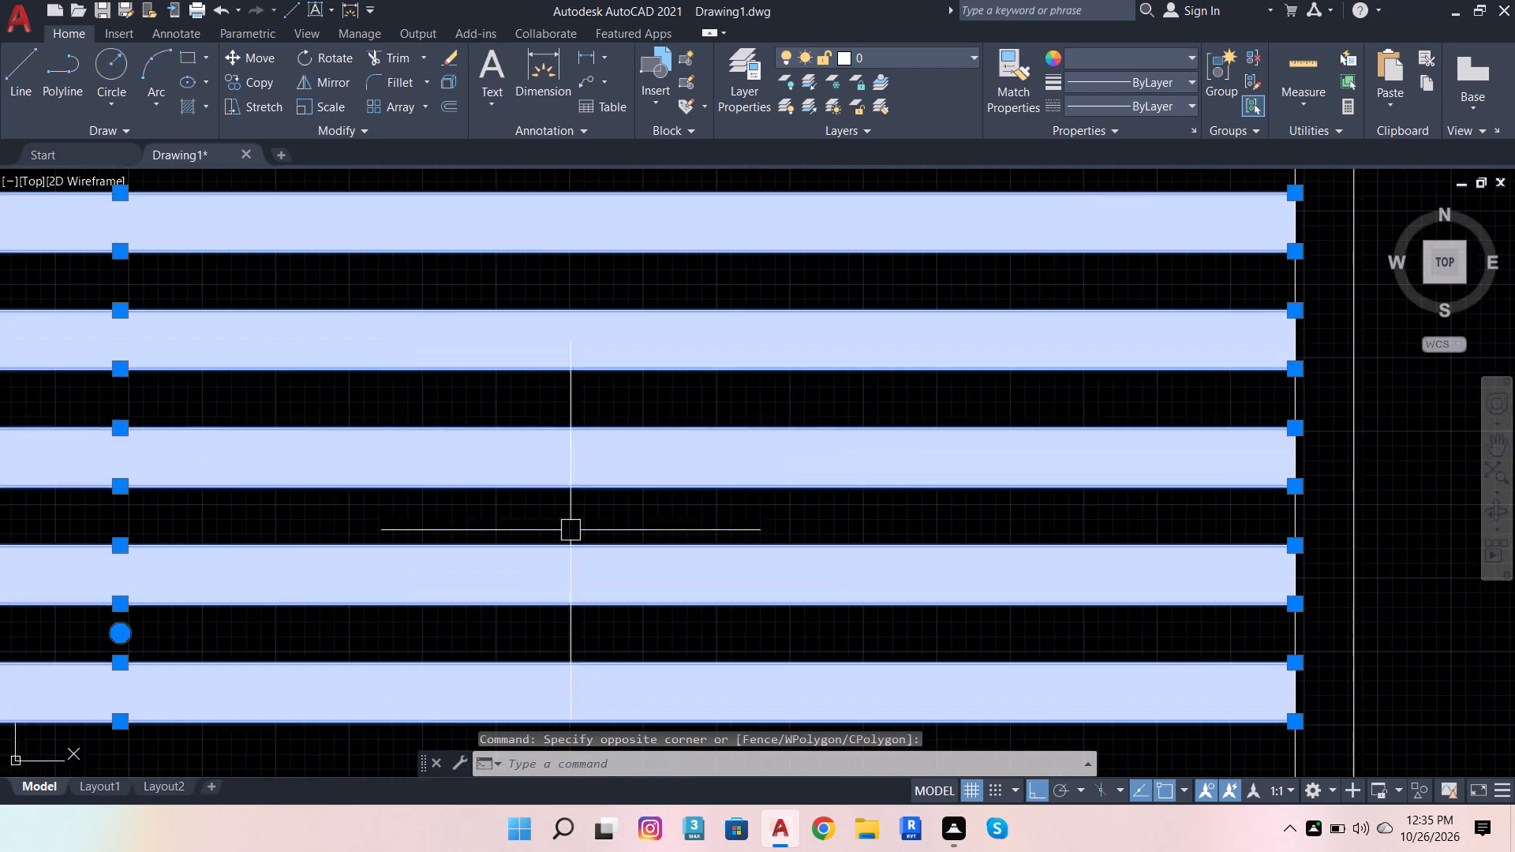
pyautogui.scroll(1, 570, 530)
pyautogui.scroll(-1, 703, 450)
pyautogui.scroll(-6, 879, 518)
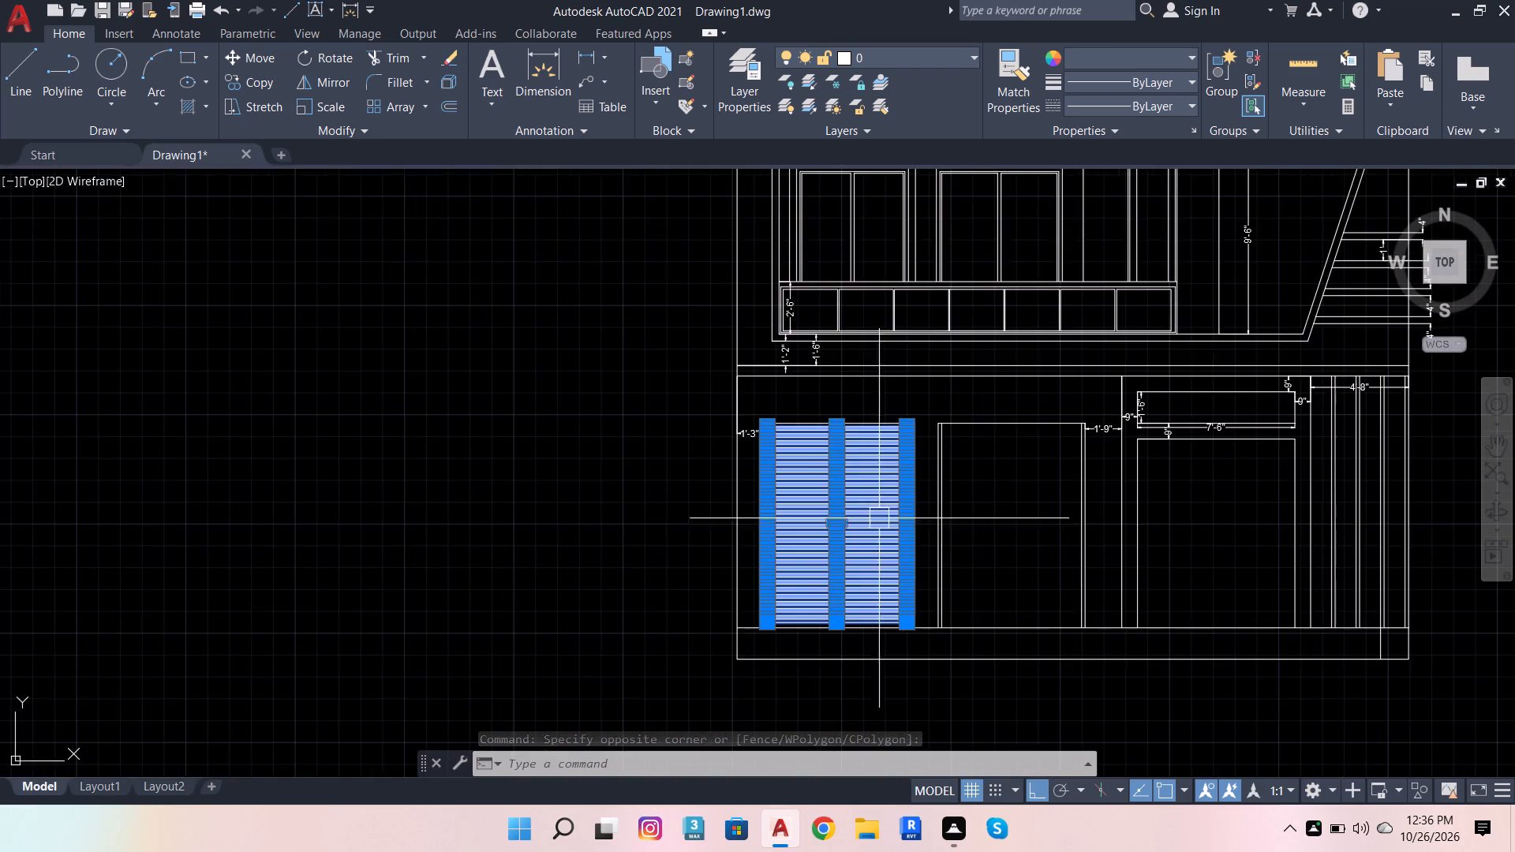
pyautogui.scroll(2, 797, 468)
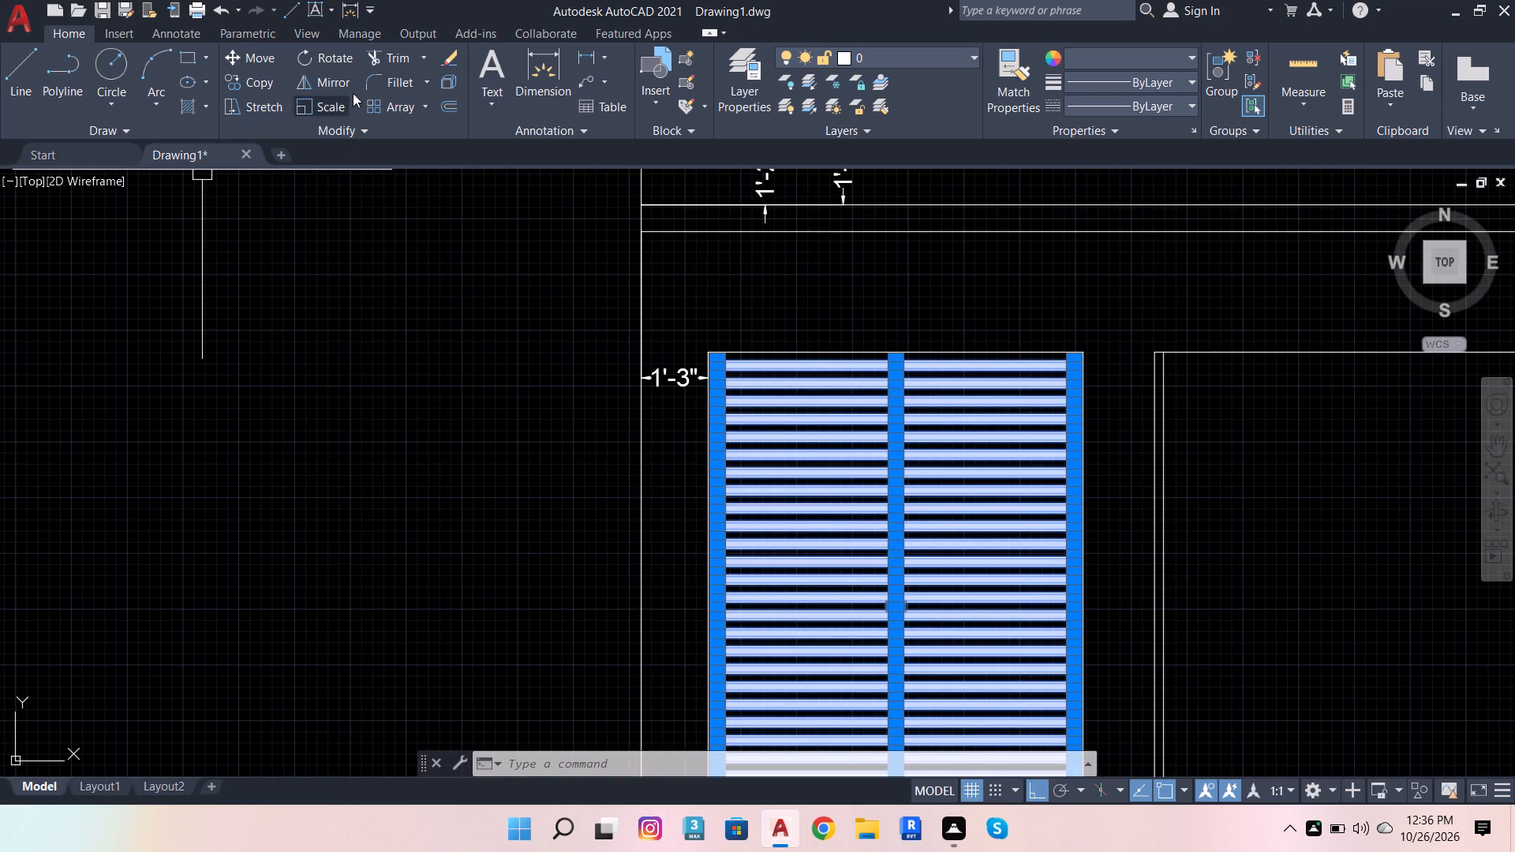
pyautogui.click(237, 80)
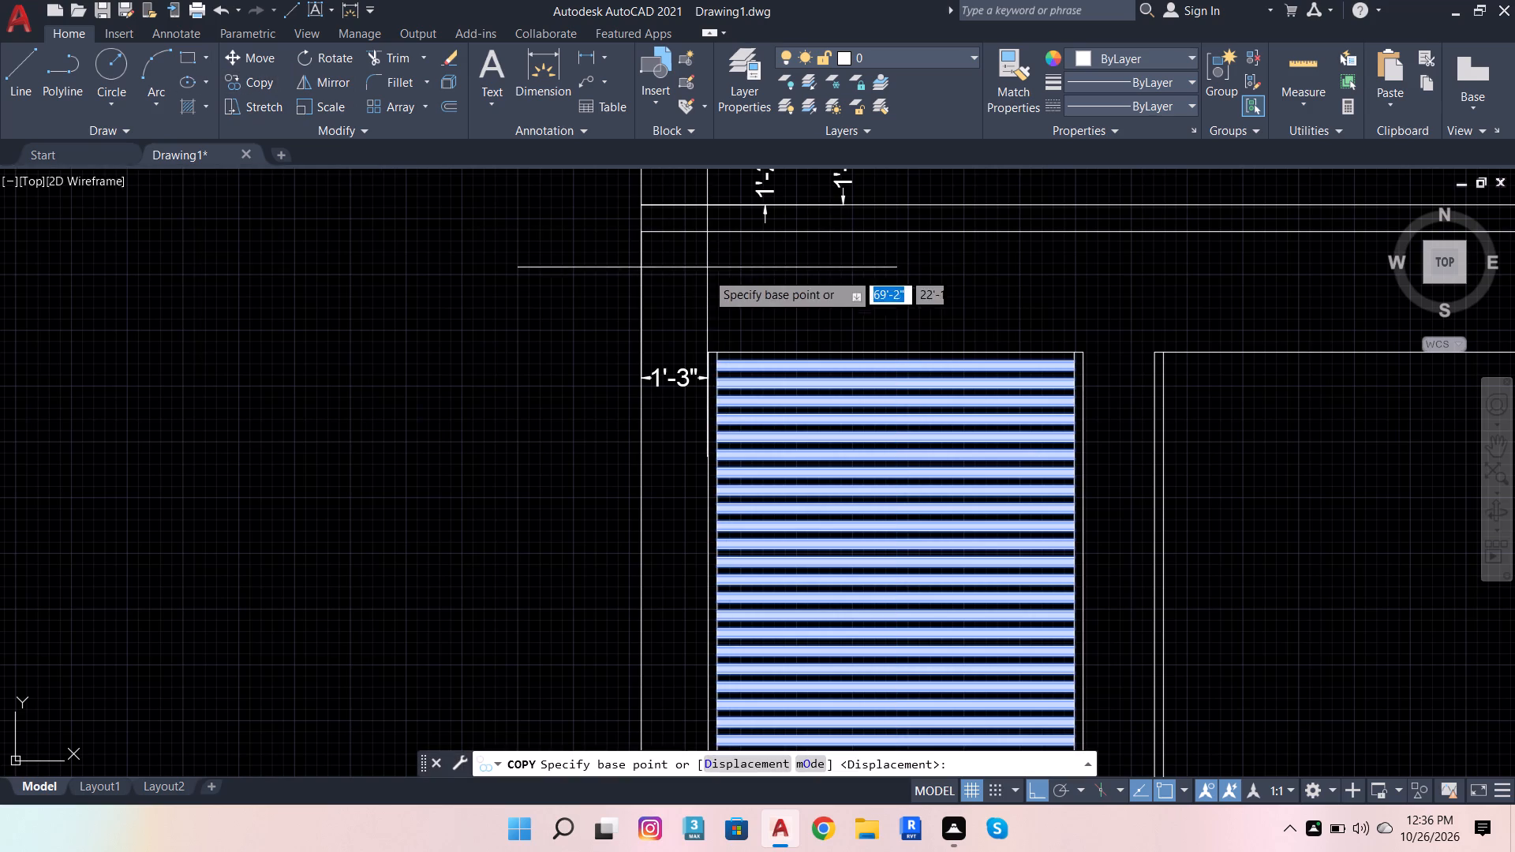
pyautogui.scroll(2, 709, 357)
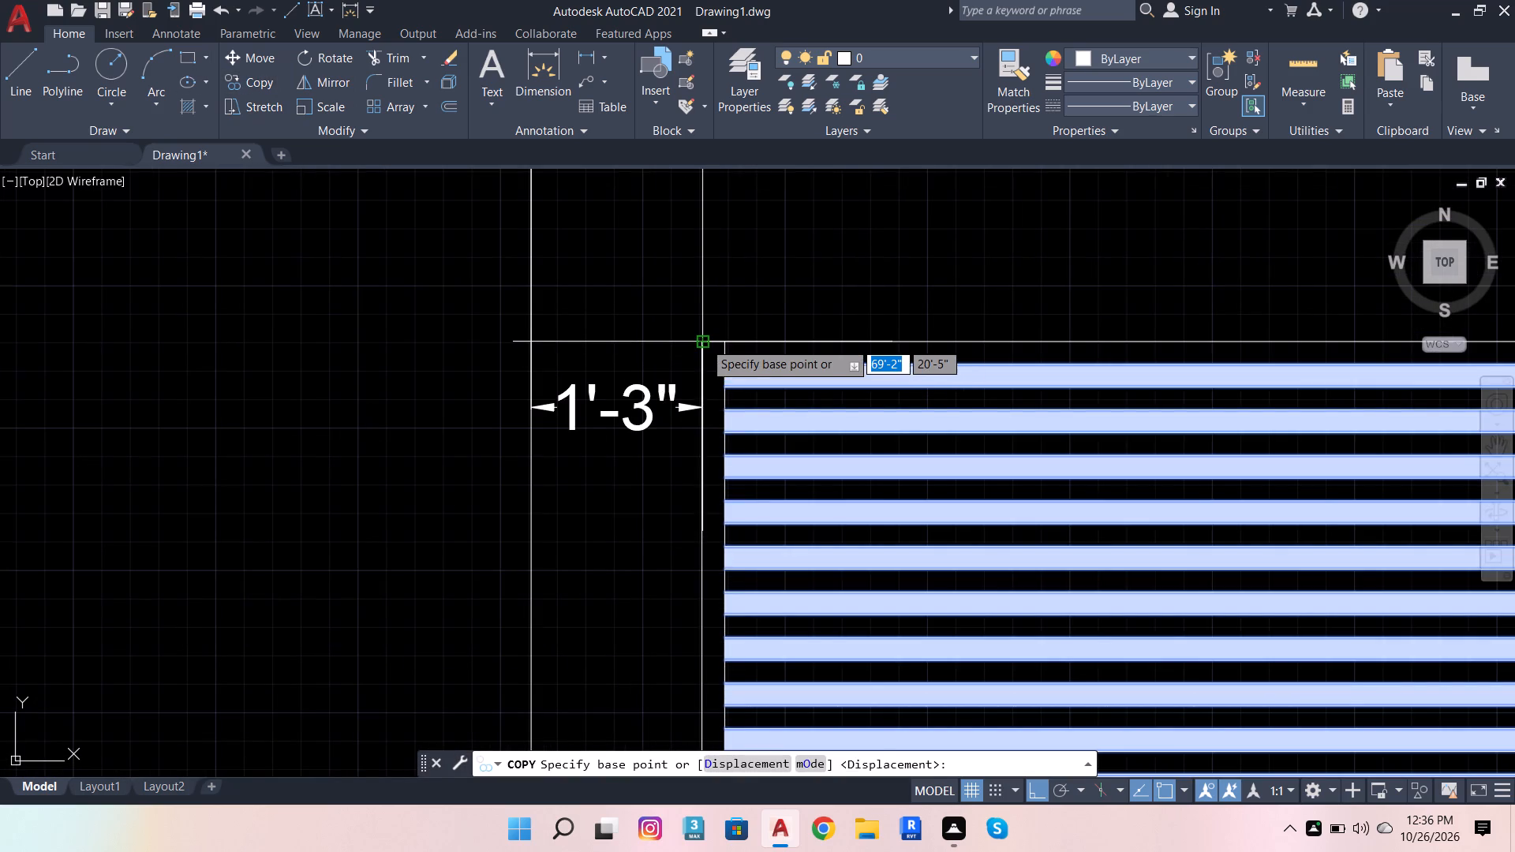
pyautogui.click(704, 342)
pyautogui.scroll(-4, 331, 372)
pyautogui.scroll(3, 520, 375)
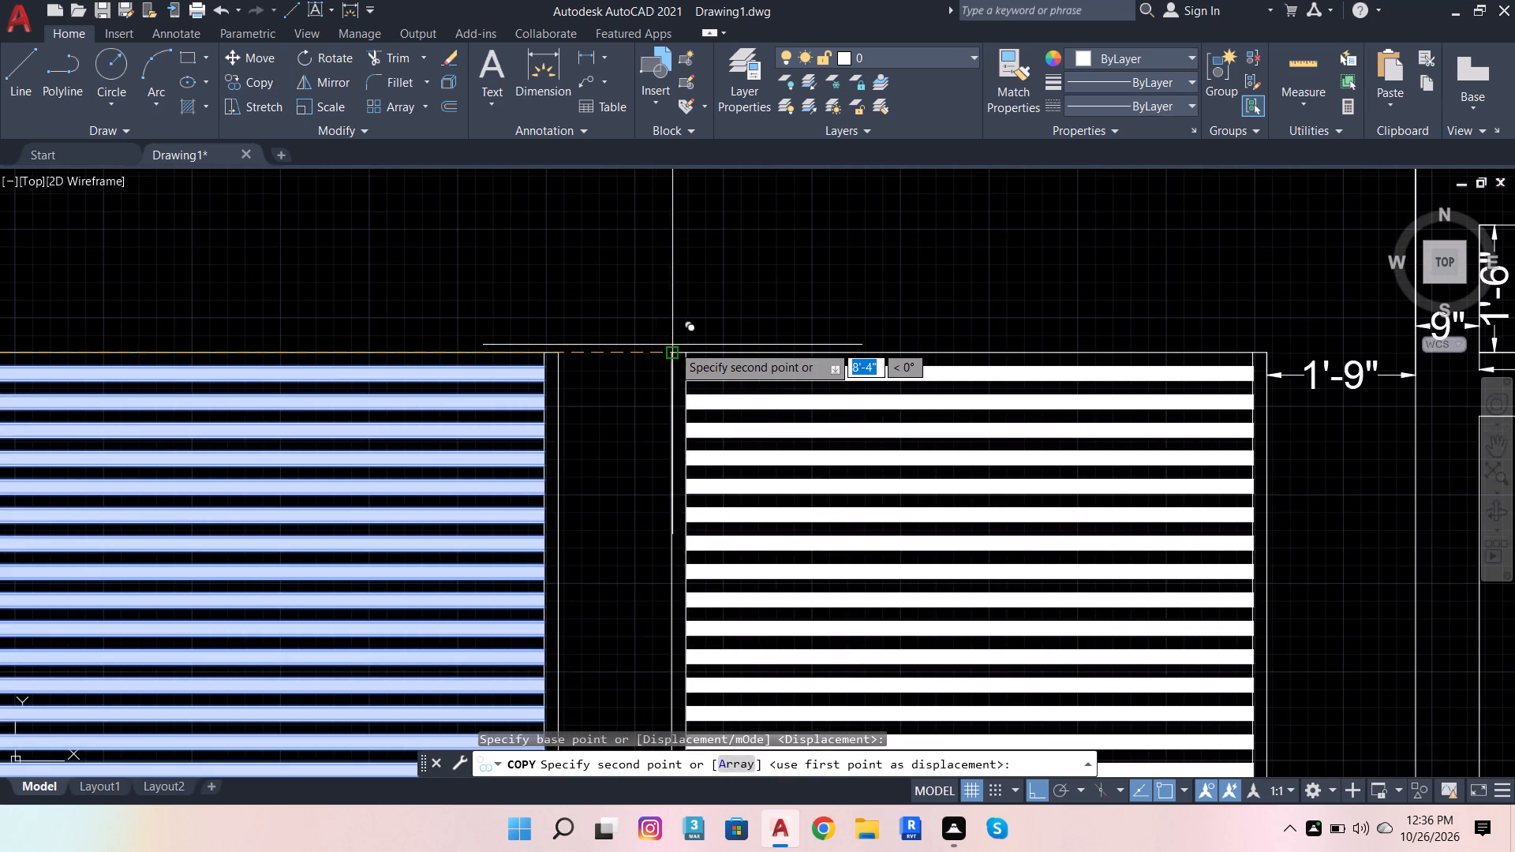
pyautogui.click(671, 347)
pyautogui.press('Escape')
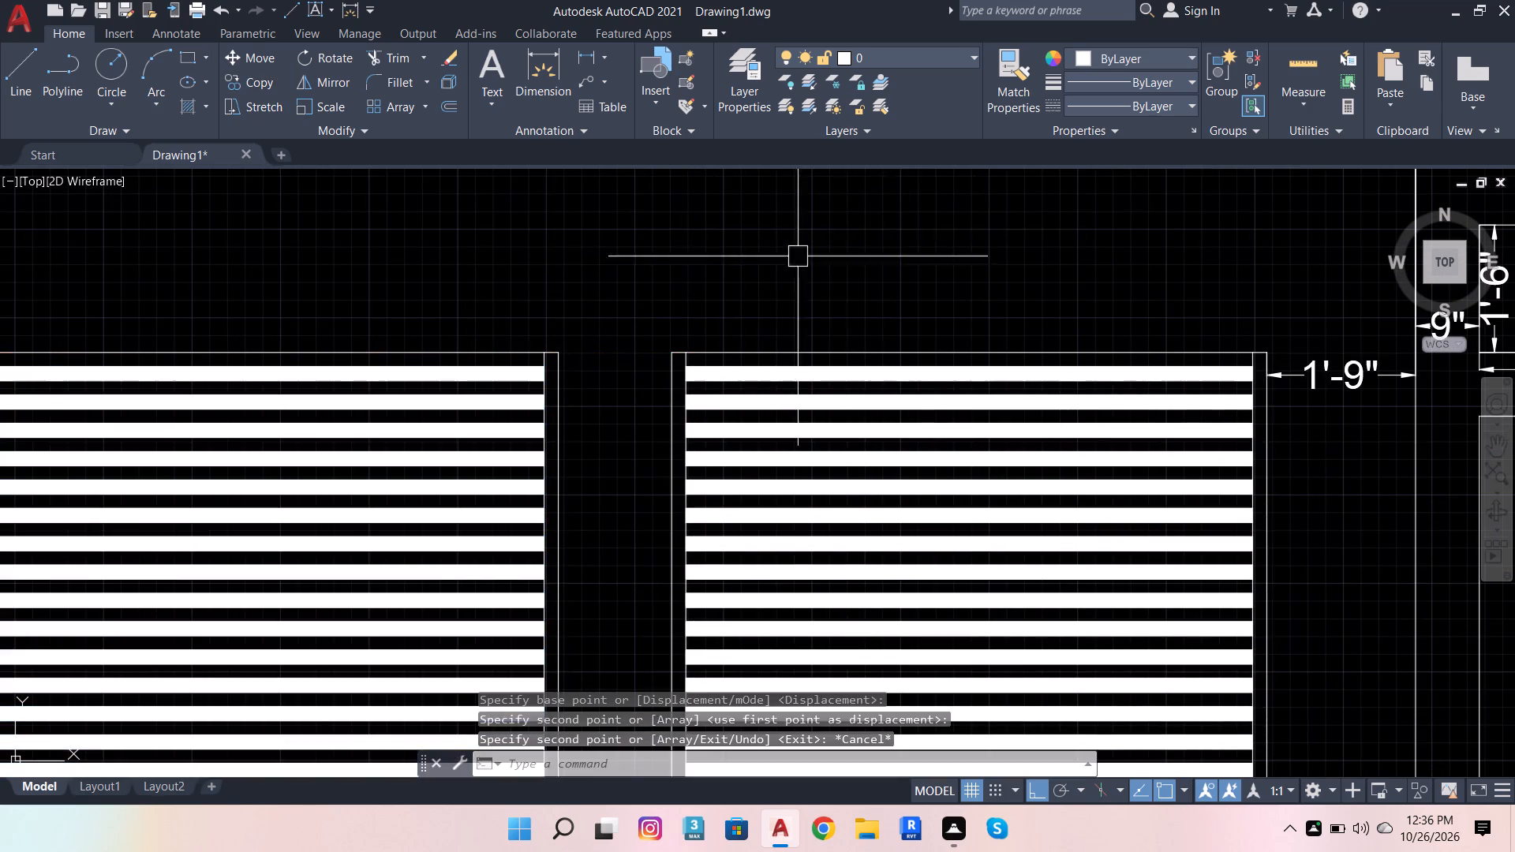
# Erase the lowest horizontal line below the white slats in both louvred panels.
pyautogui.scroll(-3, 518, 334)
pyautogui.scroll(2, 619, 558)
pyautogui.scroll(-1, 938, 475)
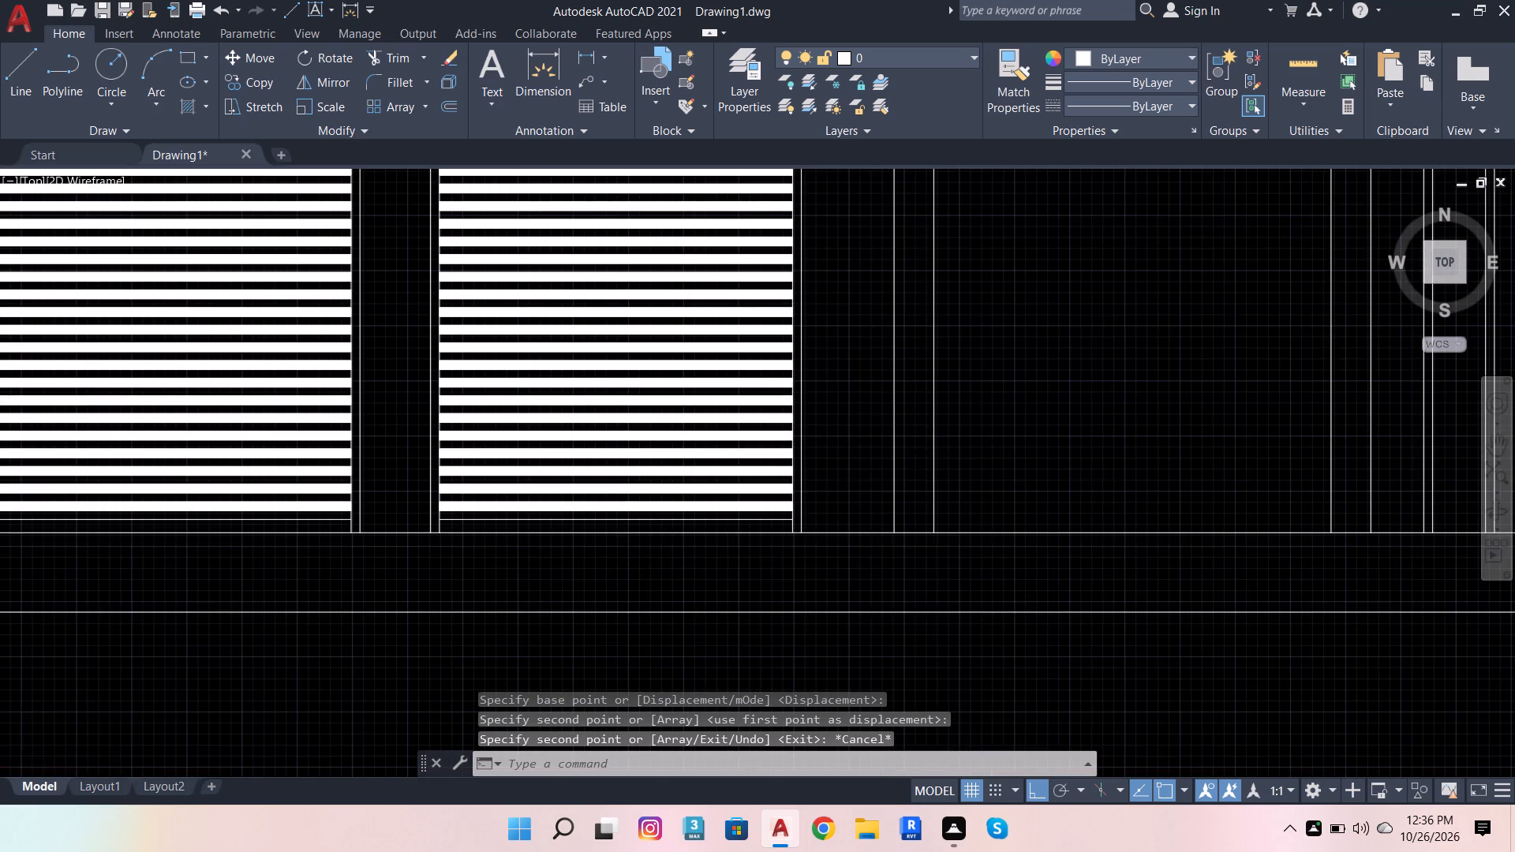
pyautogui.scroll(4, 645, 511)
pyautogui.click(687, 472)
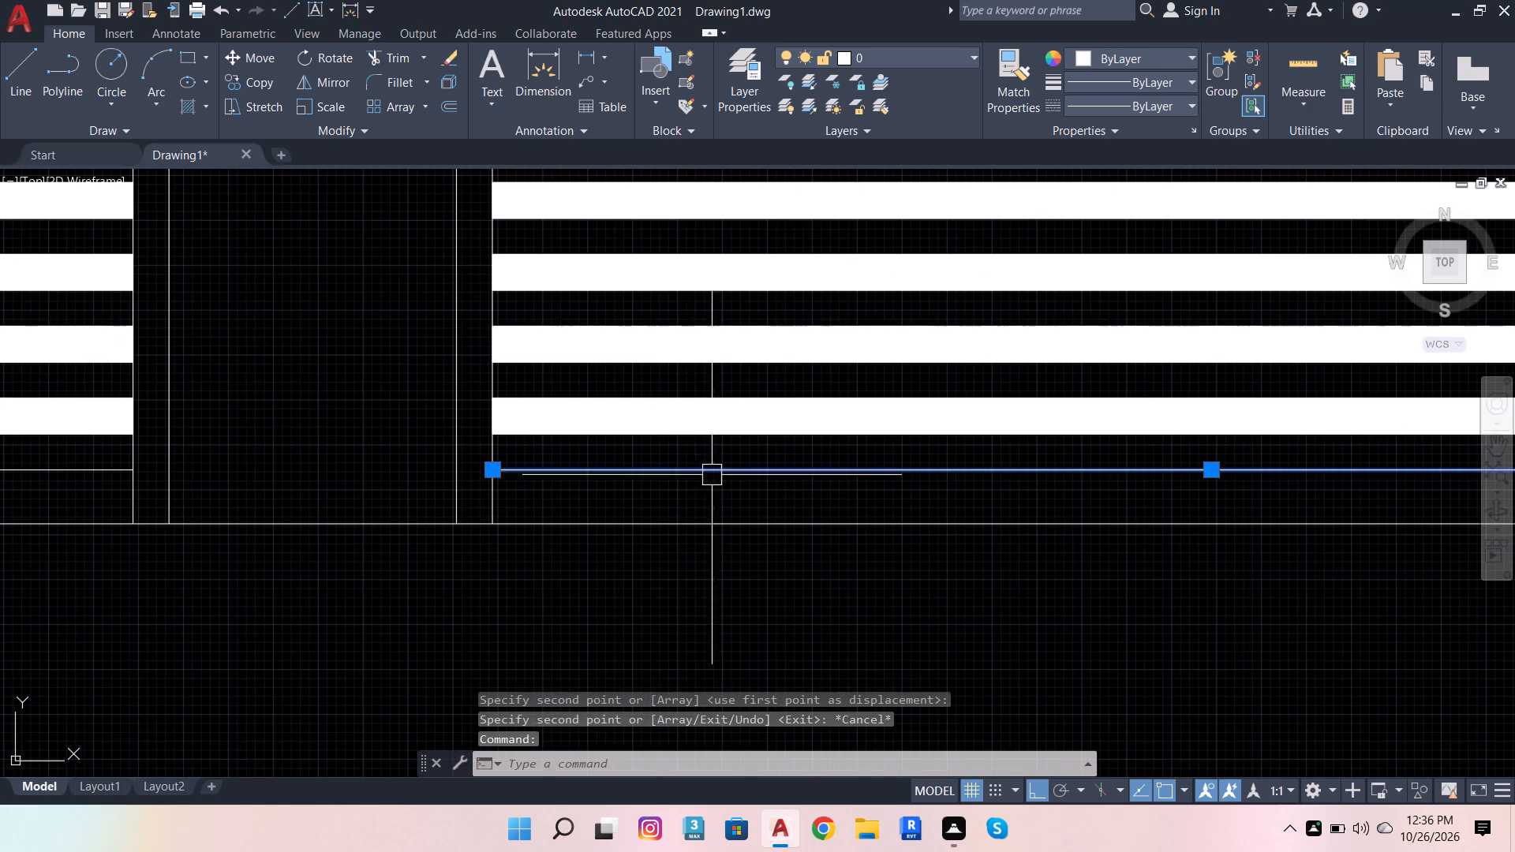
pyautogui.scroll(-3, 715, 476)
pyautogui.scroll(2, 336, 485)
pyautogui.click(398, 467)
pyautogui.scroll(-2, 72, 525)
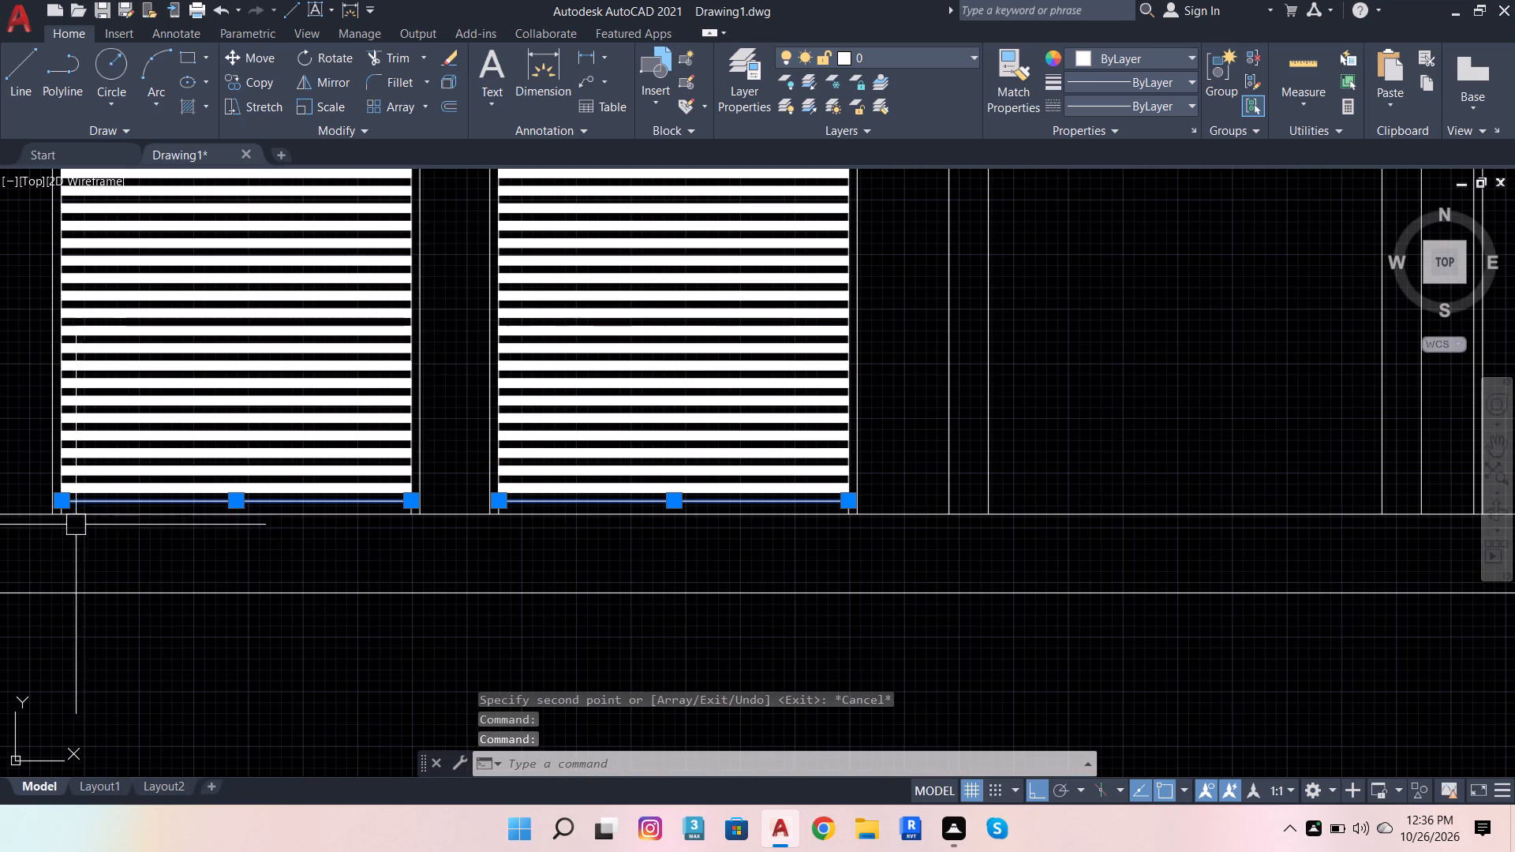
pyautogui.hotkey('shift', 'Delete')
# Draw a rectangle about 1'-9" long in the gap between the left panel's lowest white slat and the base line.
pyautogui.scroll(1, 43, 474)
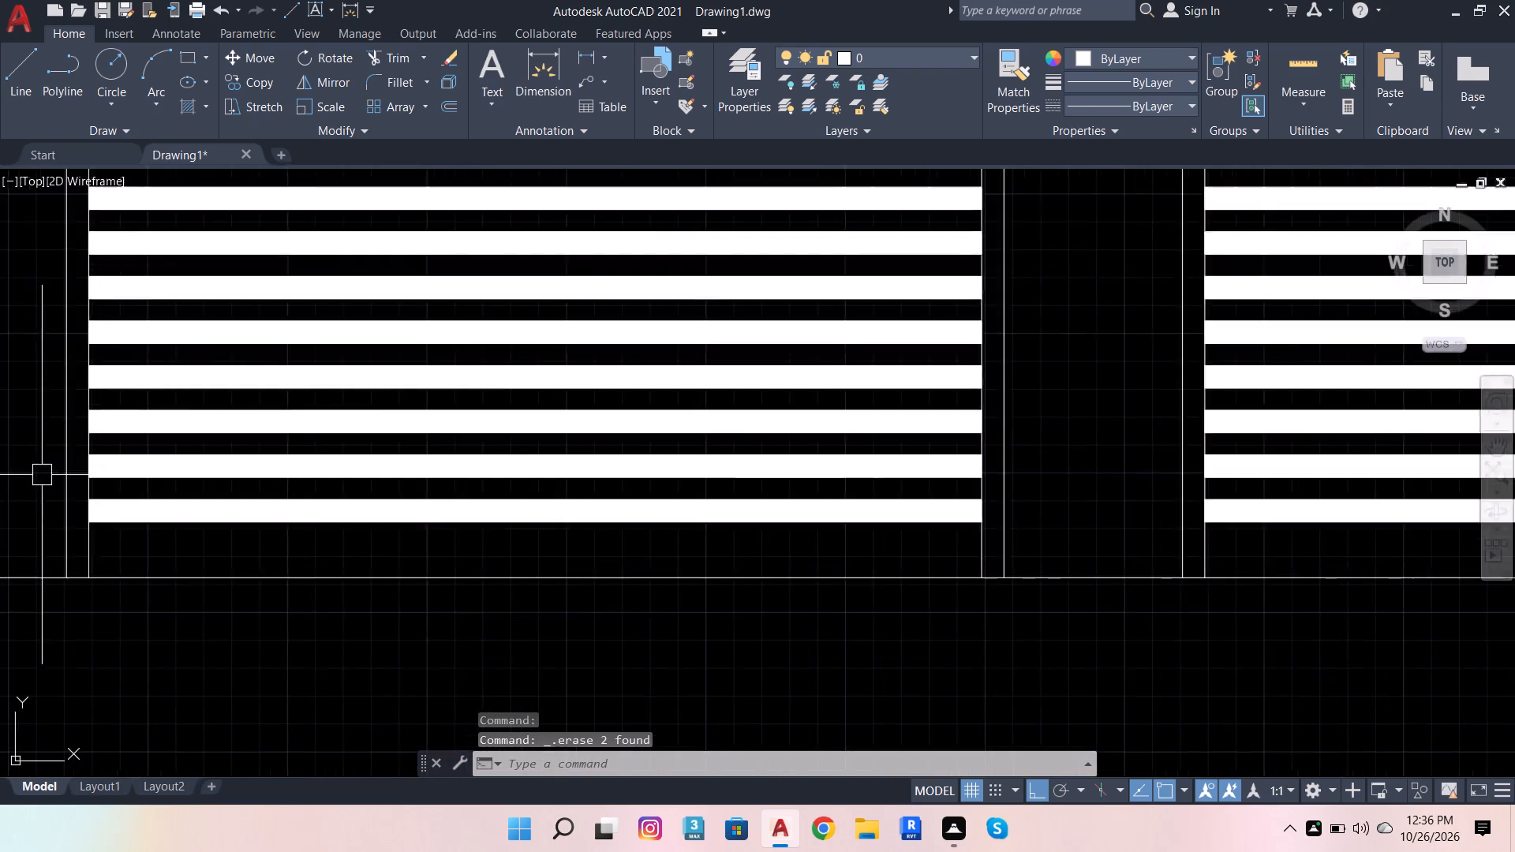
pyautogui.scroll(2, 42, 475)
pyautogui.scroll(-2, 539, 439)
pyautogui.scroll(2, 448, 489)
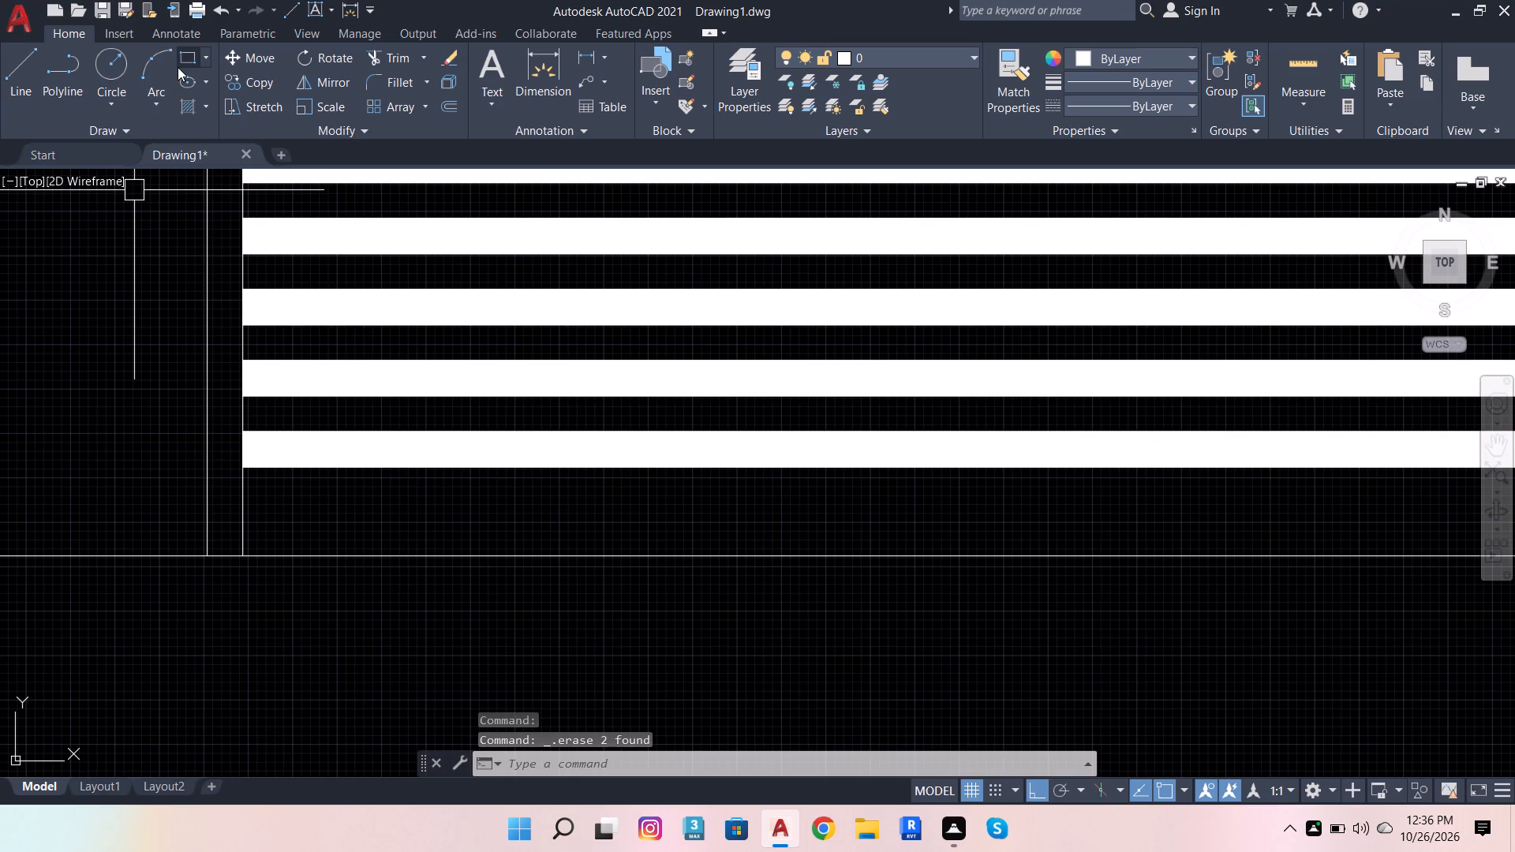
pyautogui.click(178, 66)
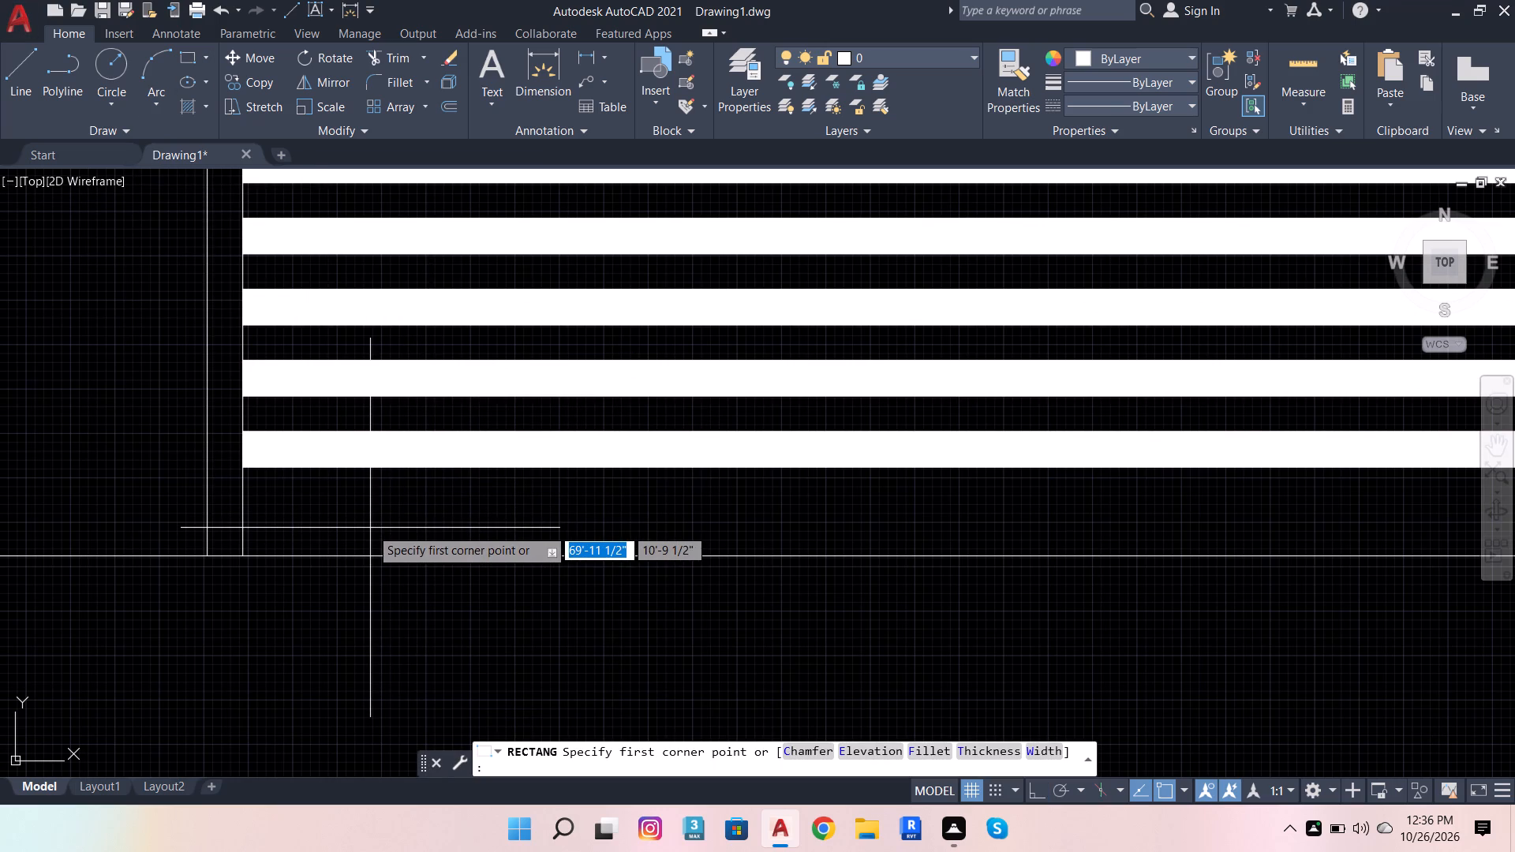
pyautogui.click(424, 533)
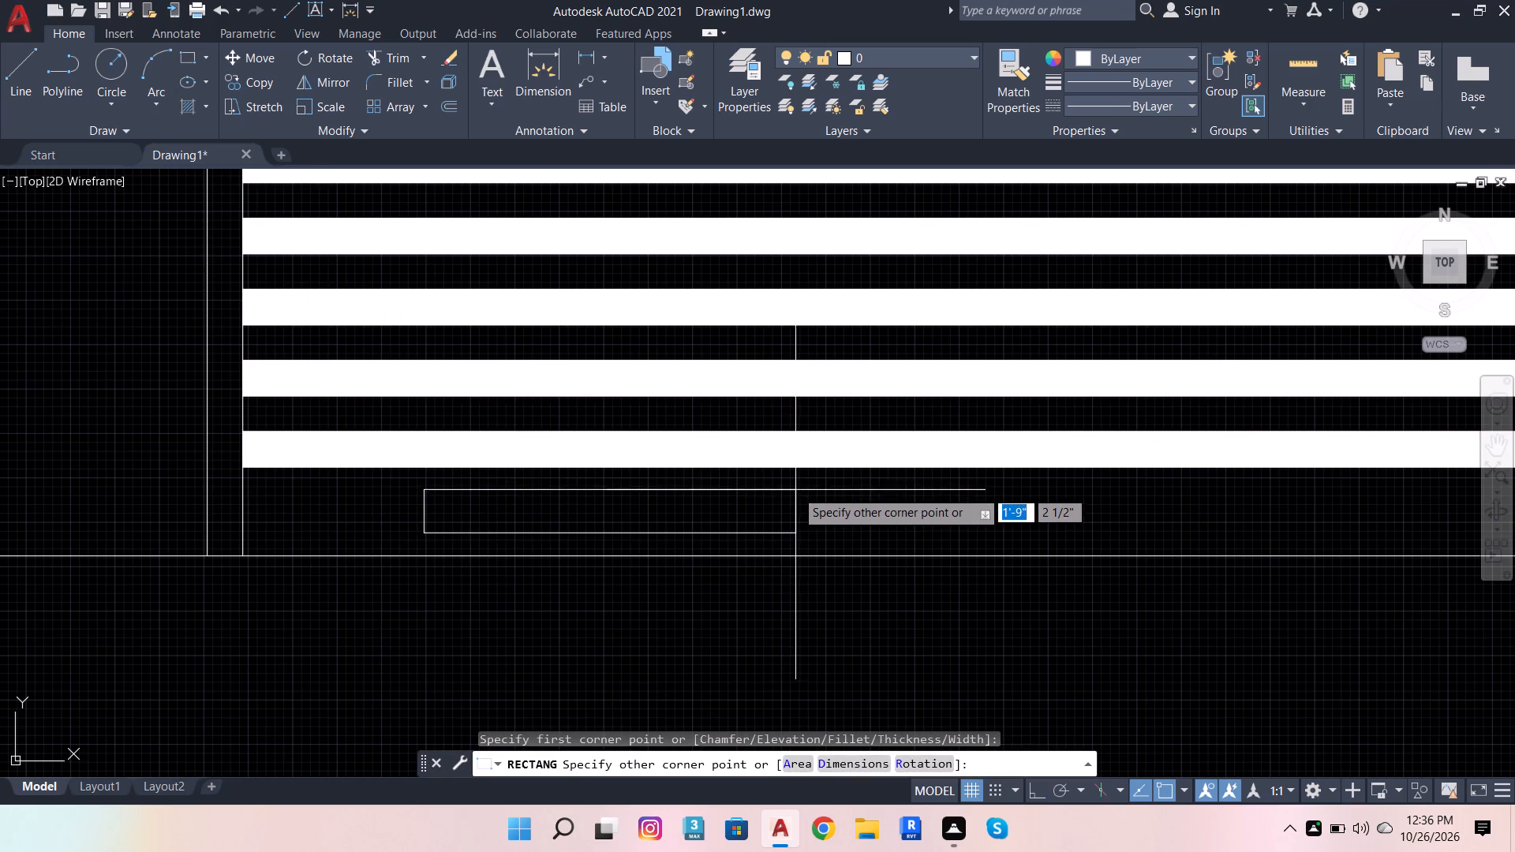
pyautogui.scroll(1, 794, 490)
pyautogui.click(781, 470)
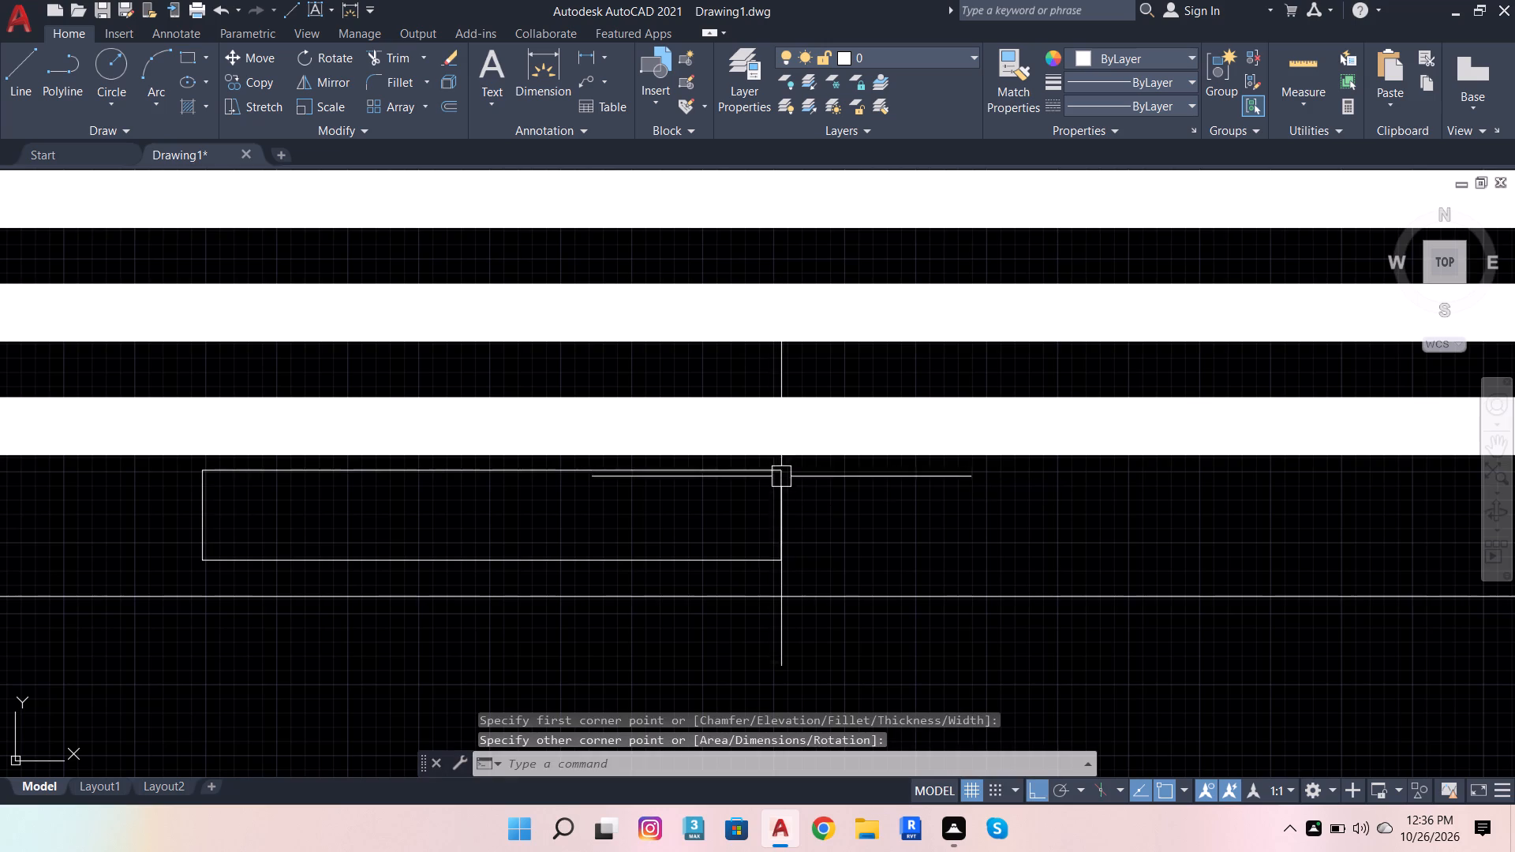
# Offset the rectangle in the left panel's bottom gap inward by 0.8 to form a double outline.
pyautogui.click(798, 522)
pyautogui.click(727, 521)
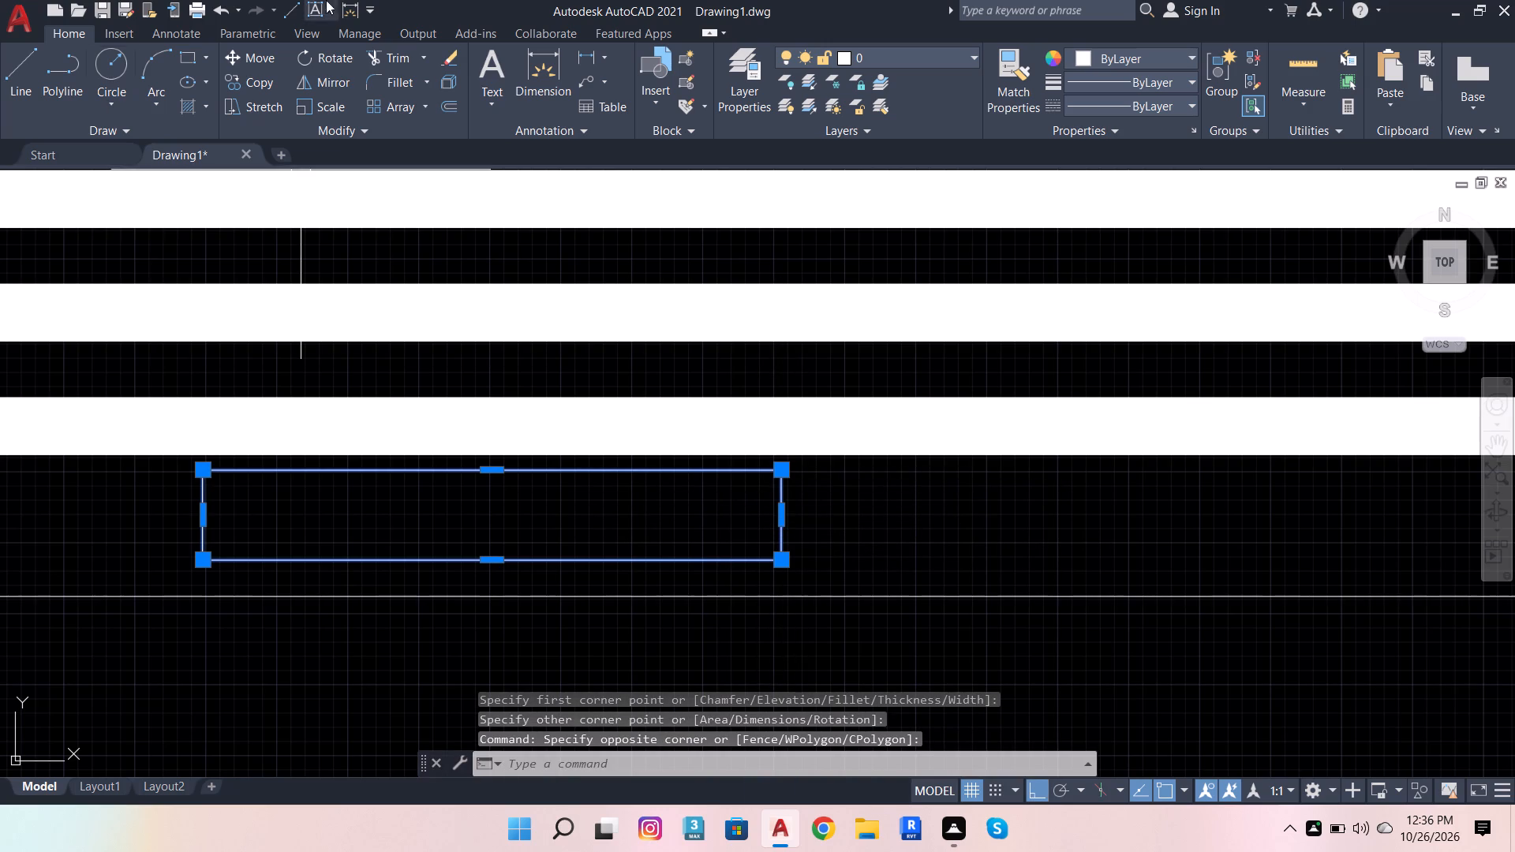
pyautogui.click(453, 112)
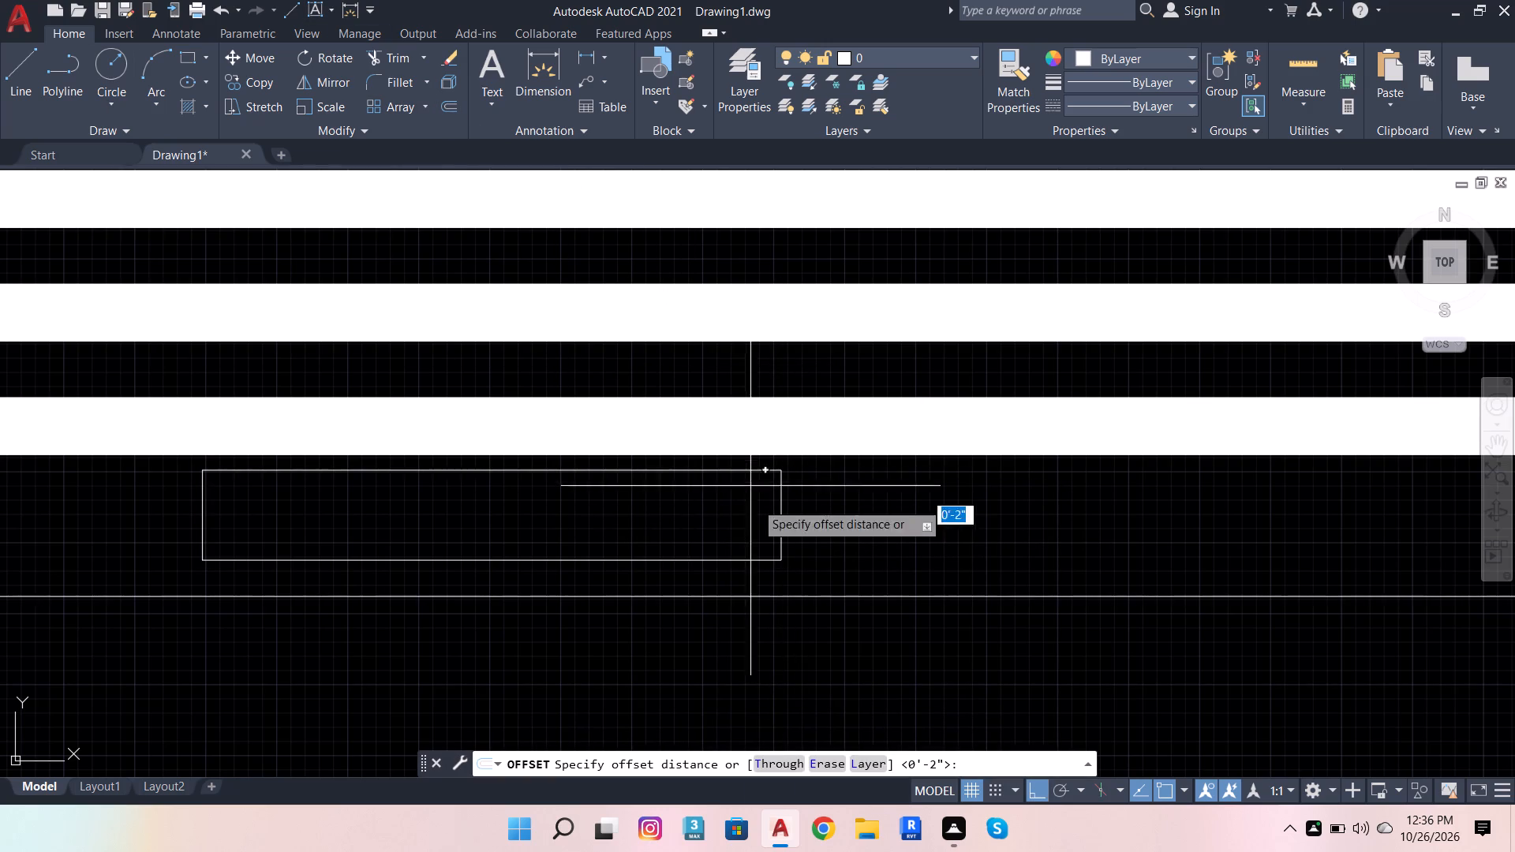
pyautogui.click(780, 566)
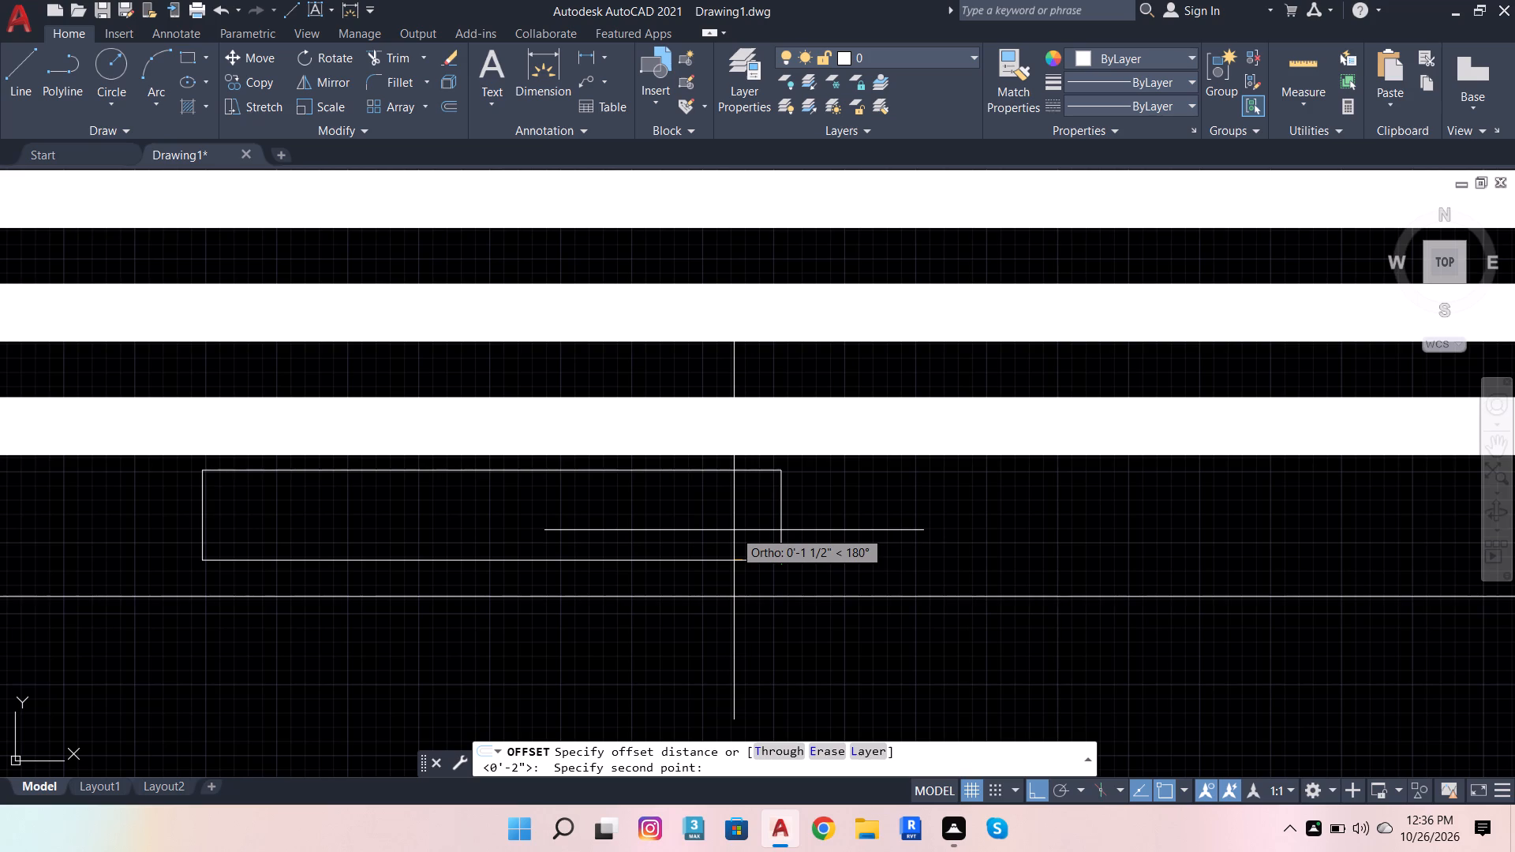
pyautogui.press('.')
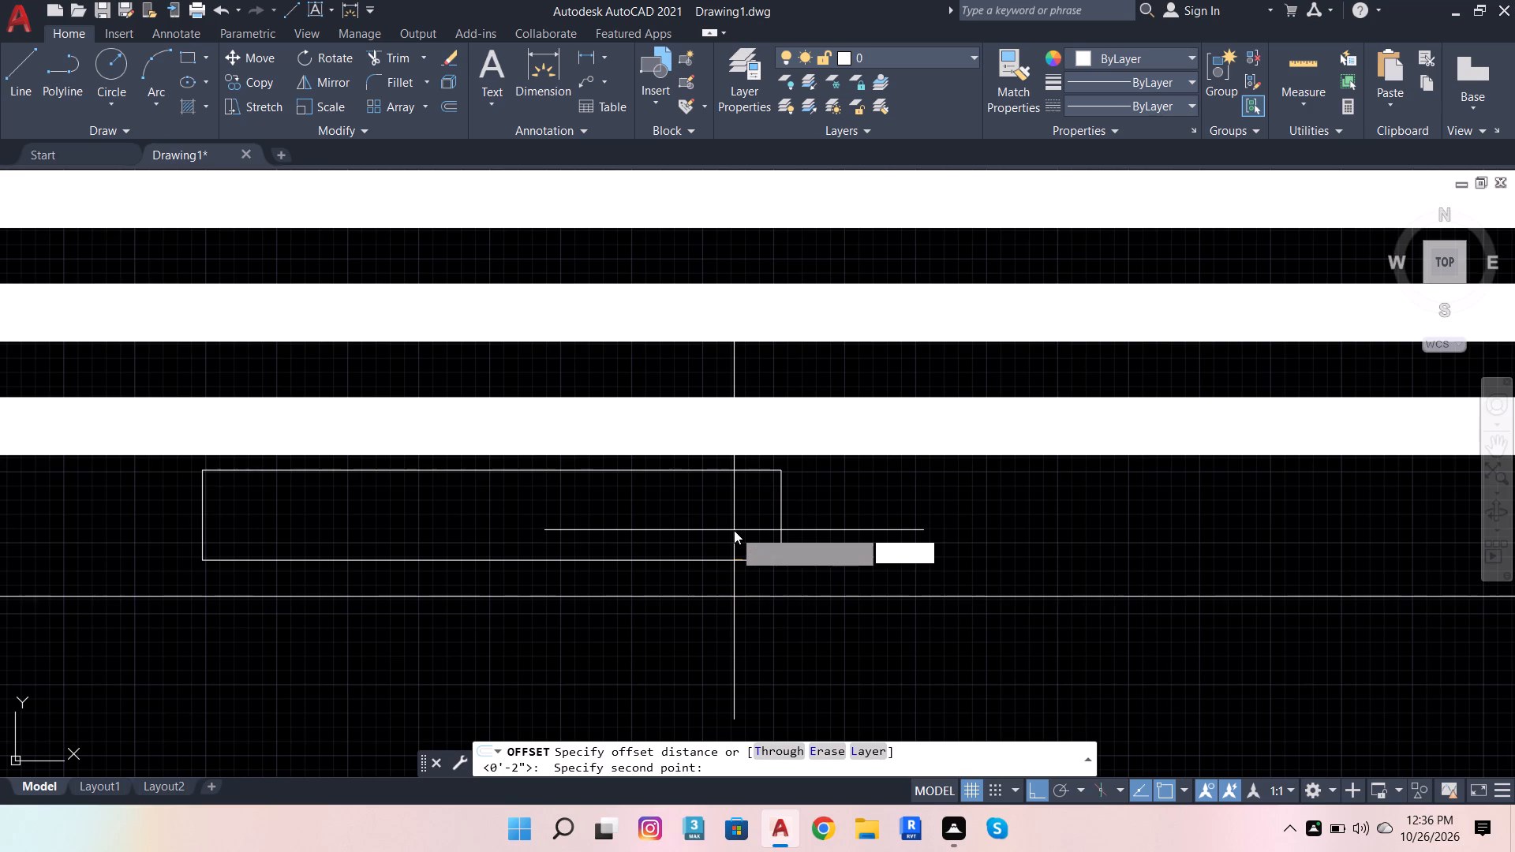
pyautogui.press('8')
pyautogui.press('Return')
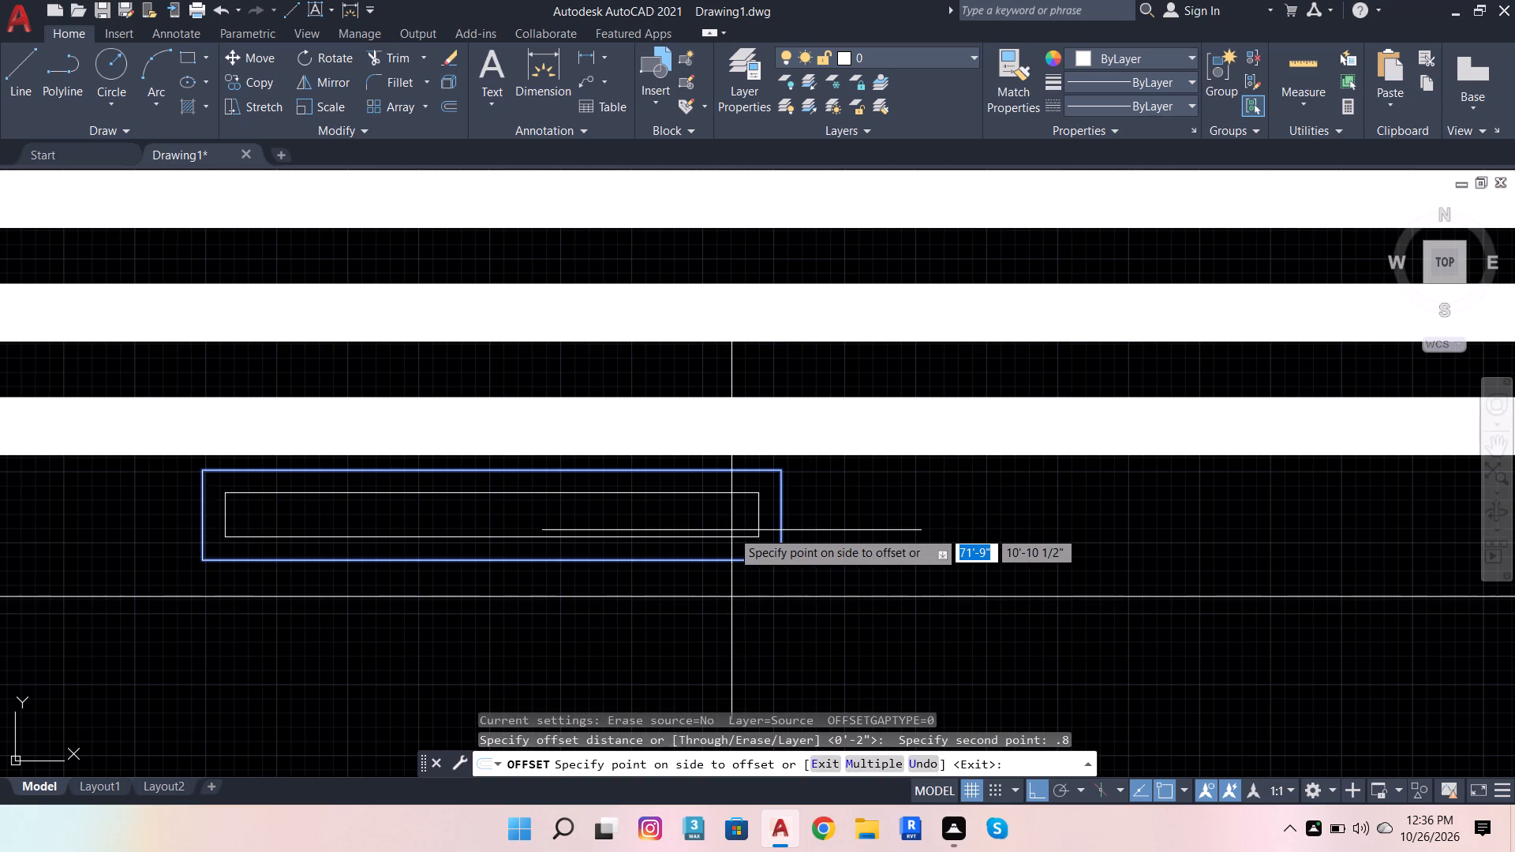
pyautogui.click(731, 530)
pyautogui.scroll(-2, 613, 562)
pyautogui.scroll(2, 677, 562)
pyautogui.press('Escape')
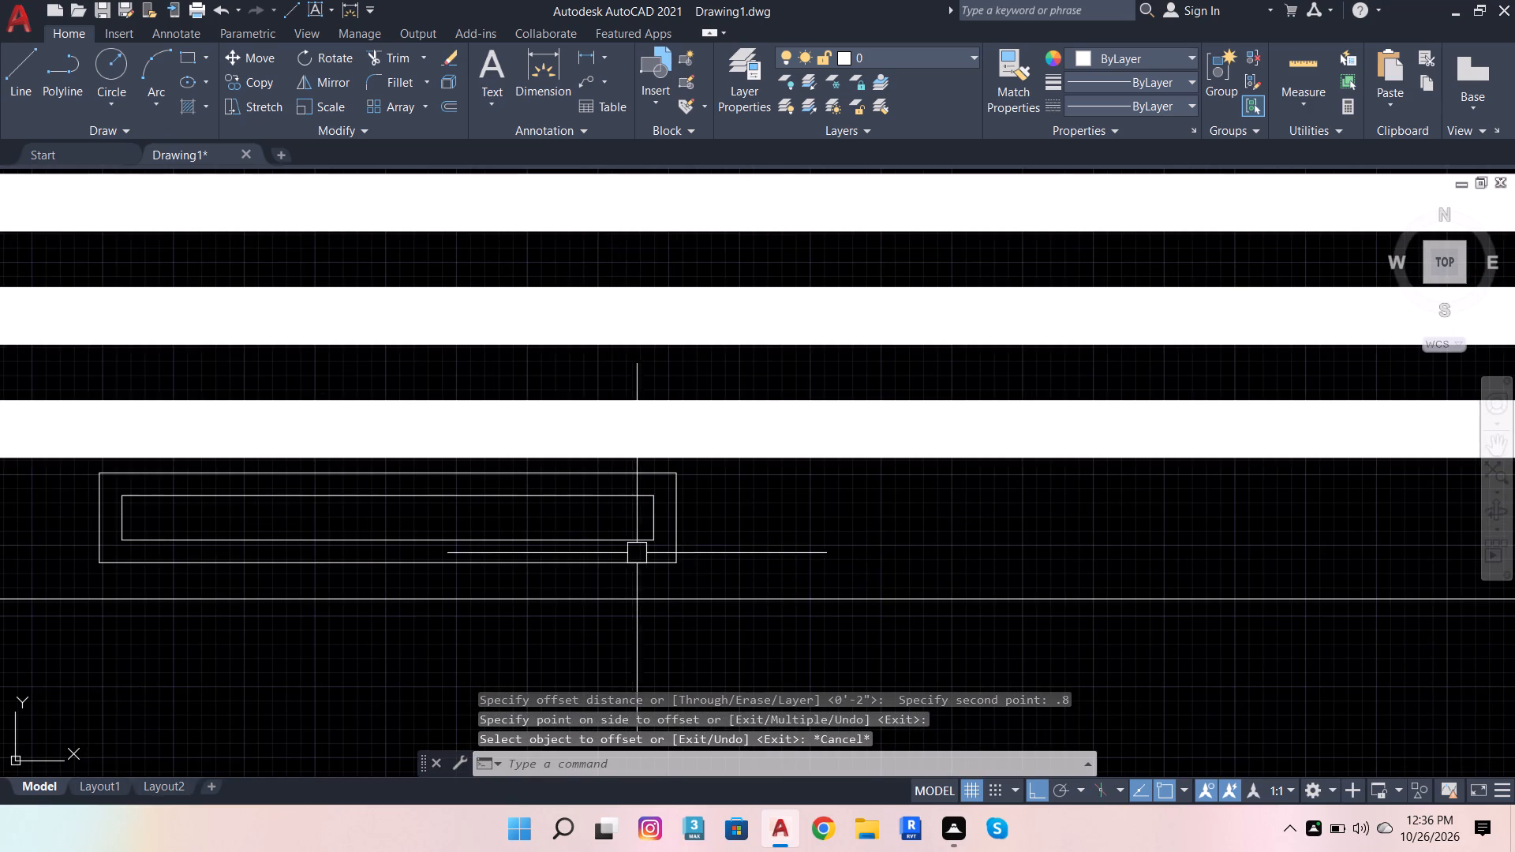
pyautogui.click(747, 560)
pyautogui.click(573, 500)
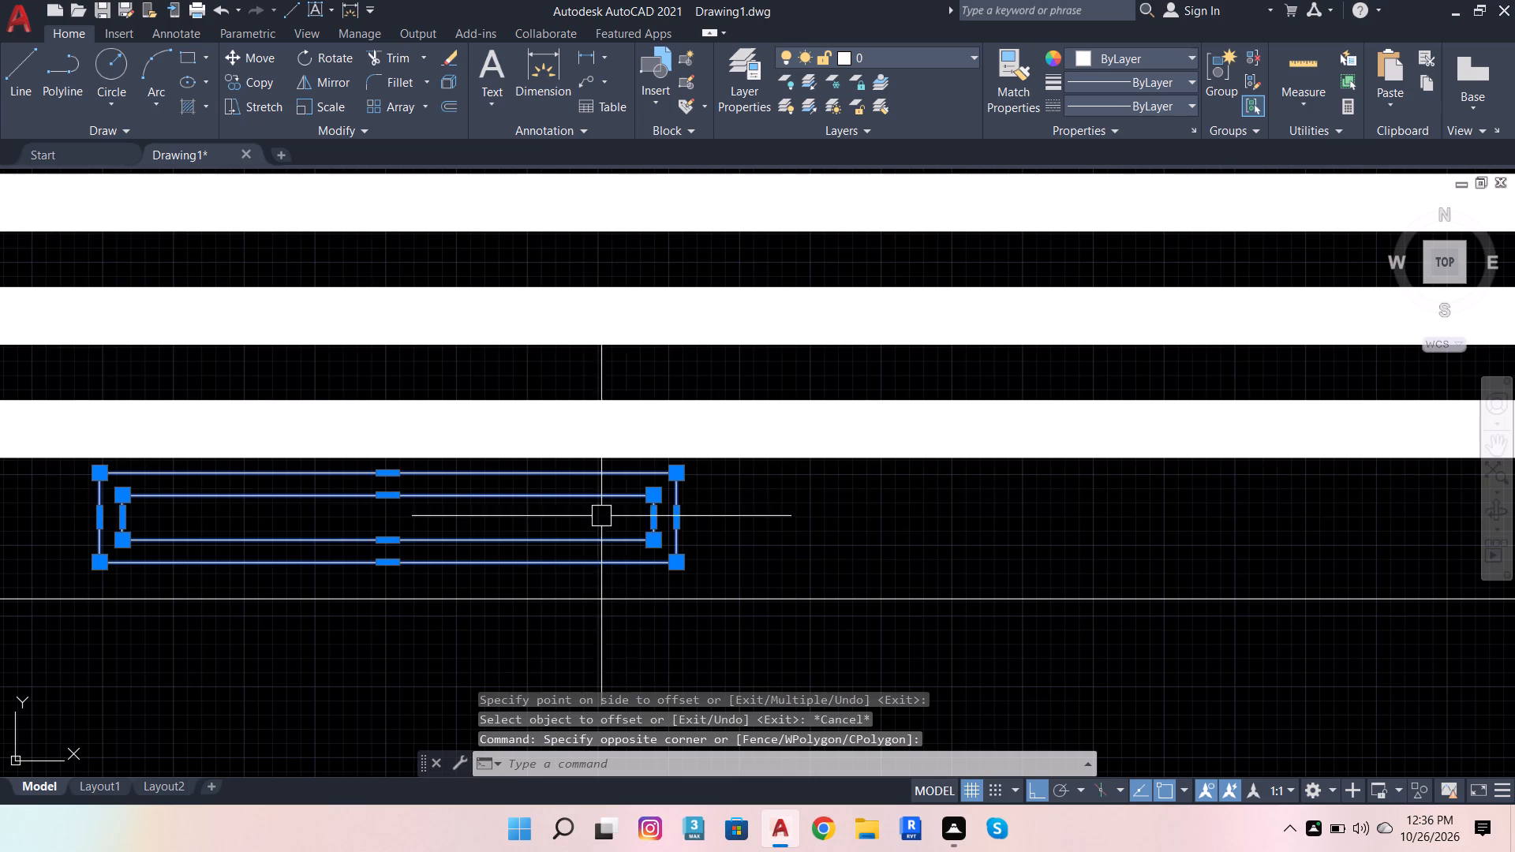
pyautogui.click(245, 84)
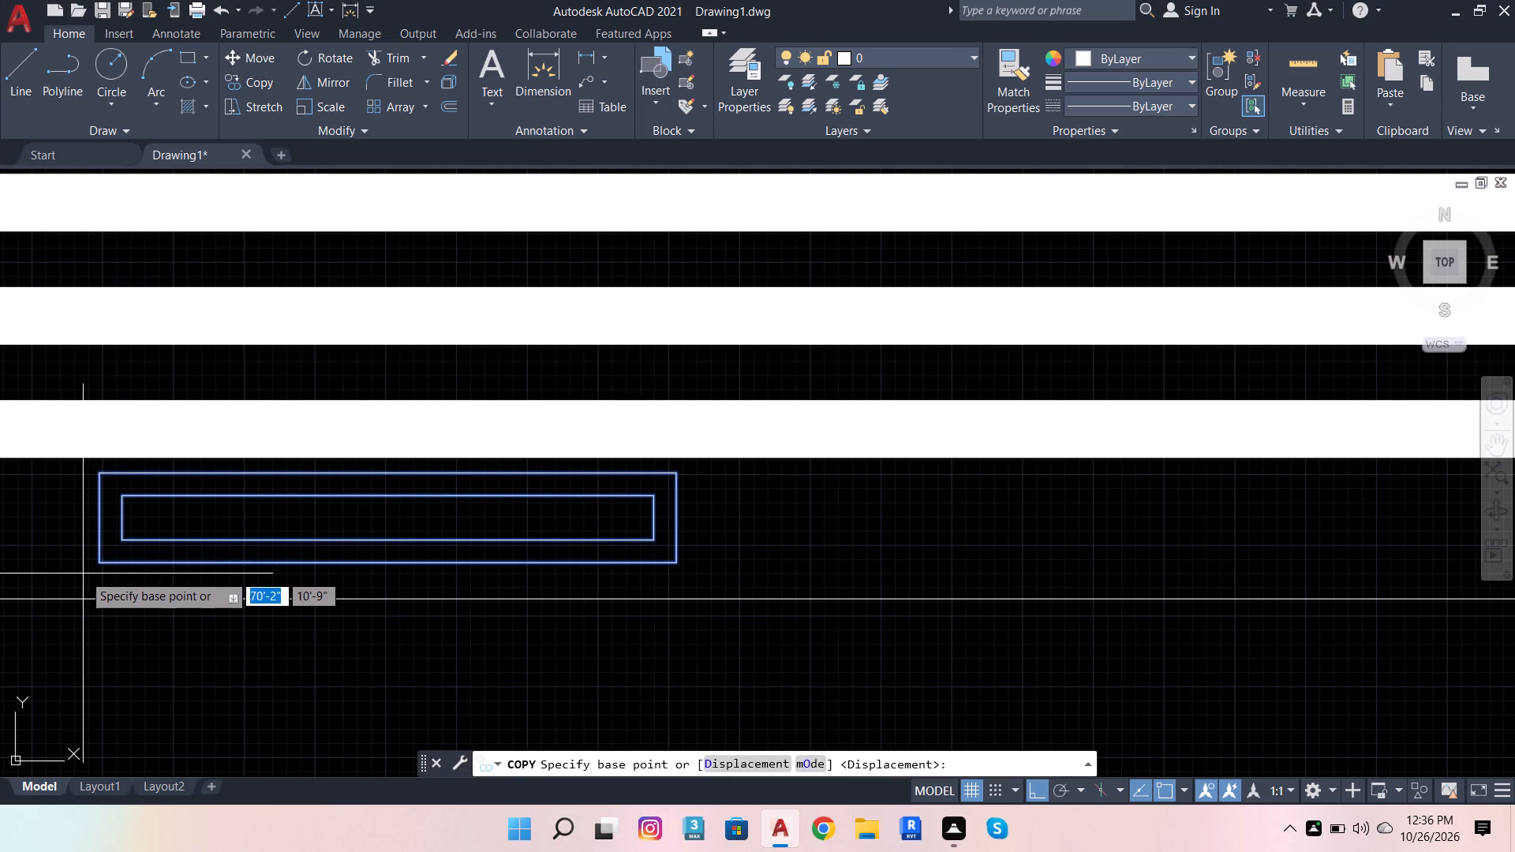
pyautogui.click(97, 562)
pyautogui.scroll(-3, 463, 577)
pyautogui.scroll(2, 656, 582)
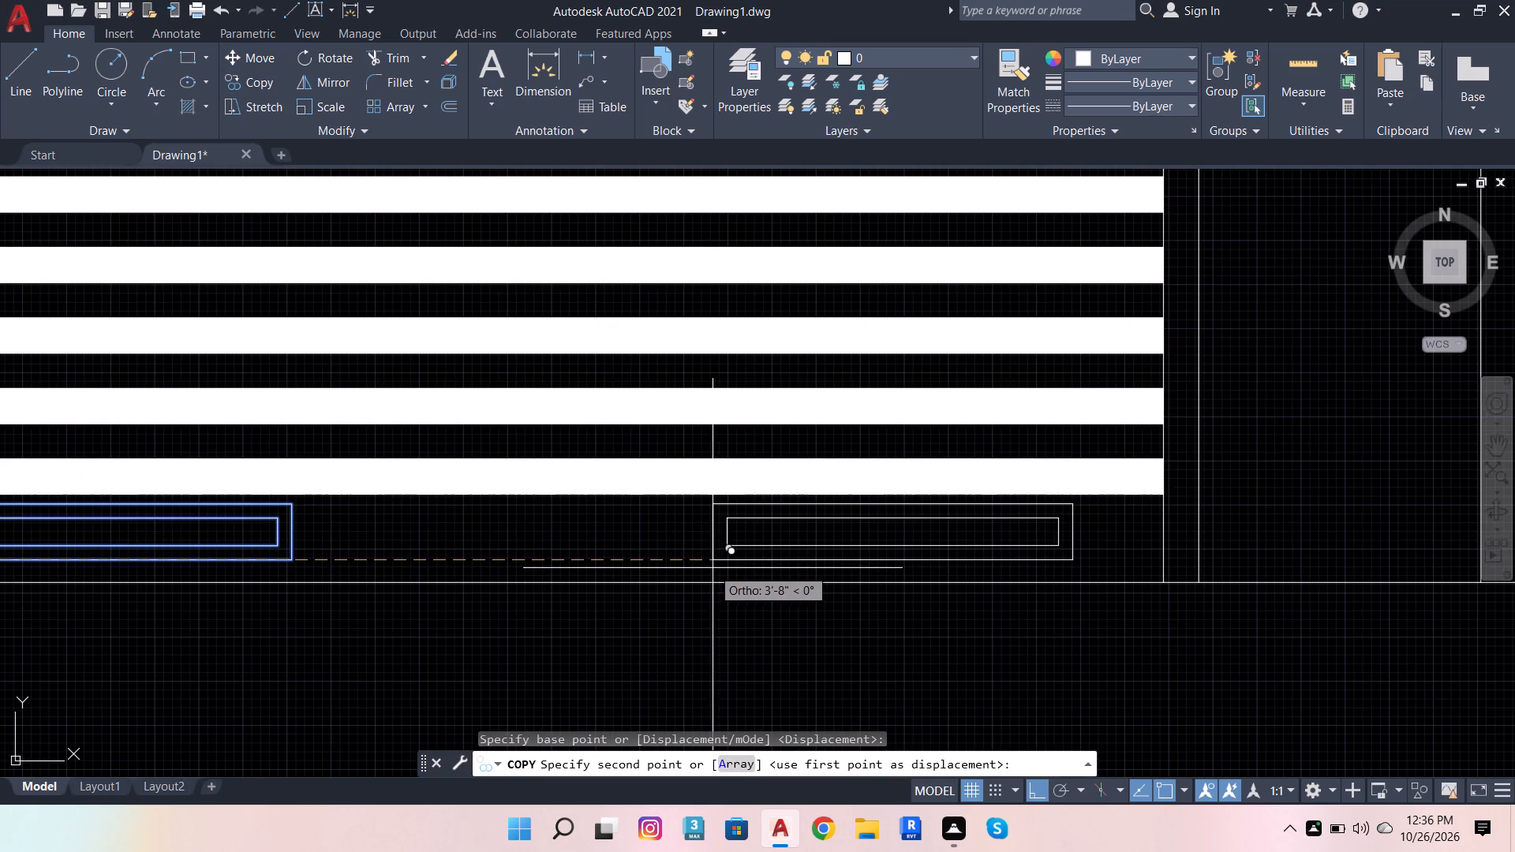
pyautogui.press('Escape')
# Scale both nested rectangles down by about a fifth, using the outer rectangle's lower-left corner as base point.
pyautogui.scroll(-2, 432, 566)
pyautogui.scroll(2, 341, 551)
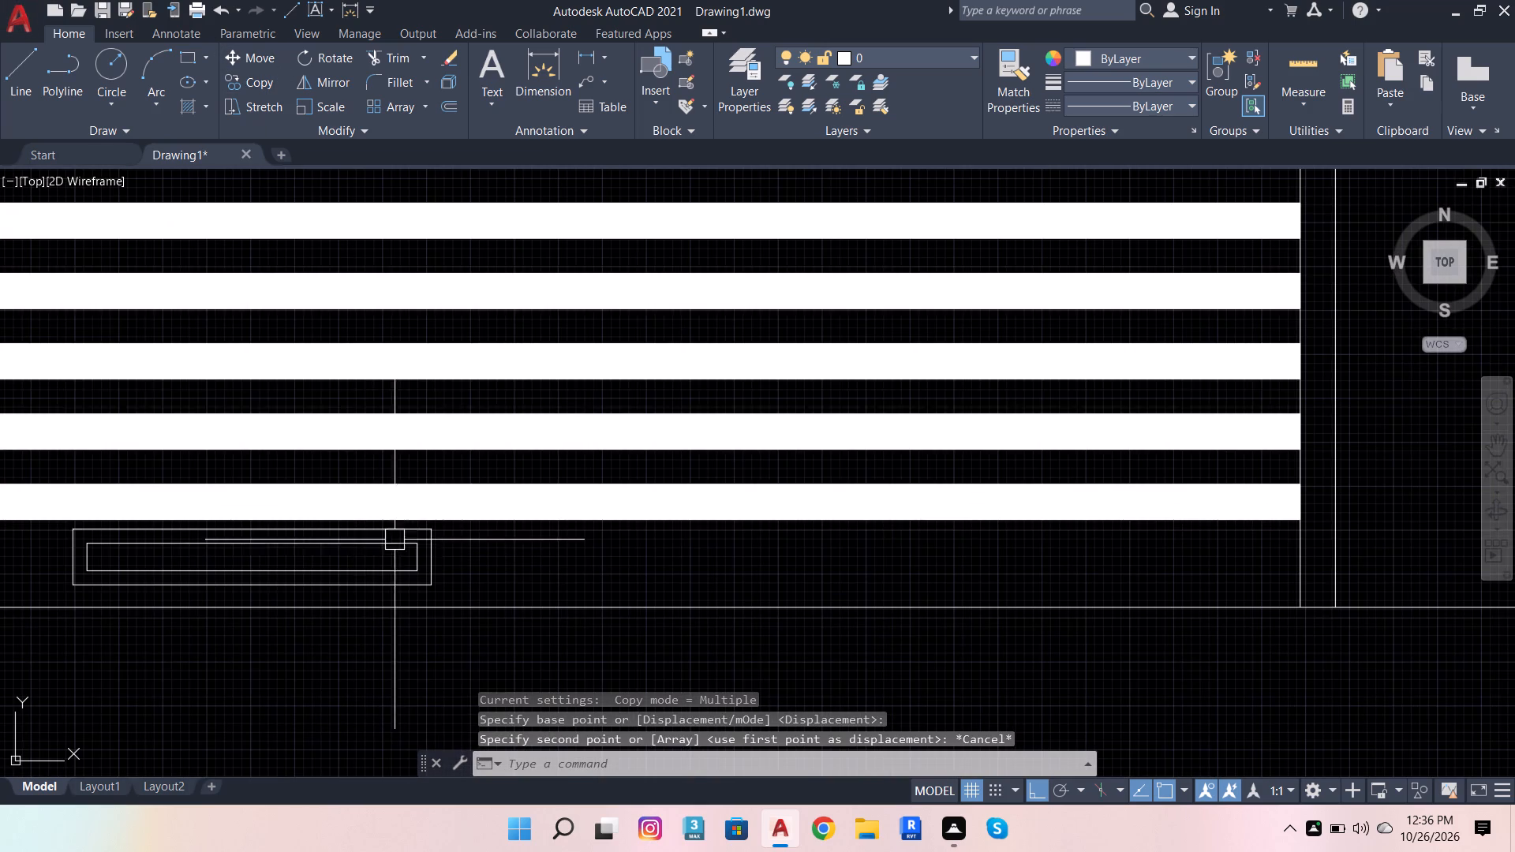
pyautogui.click(477, 570)
pyautogui.click(381, 556)
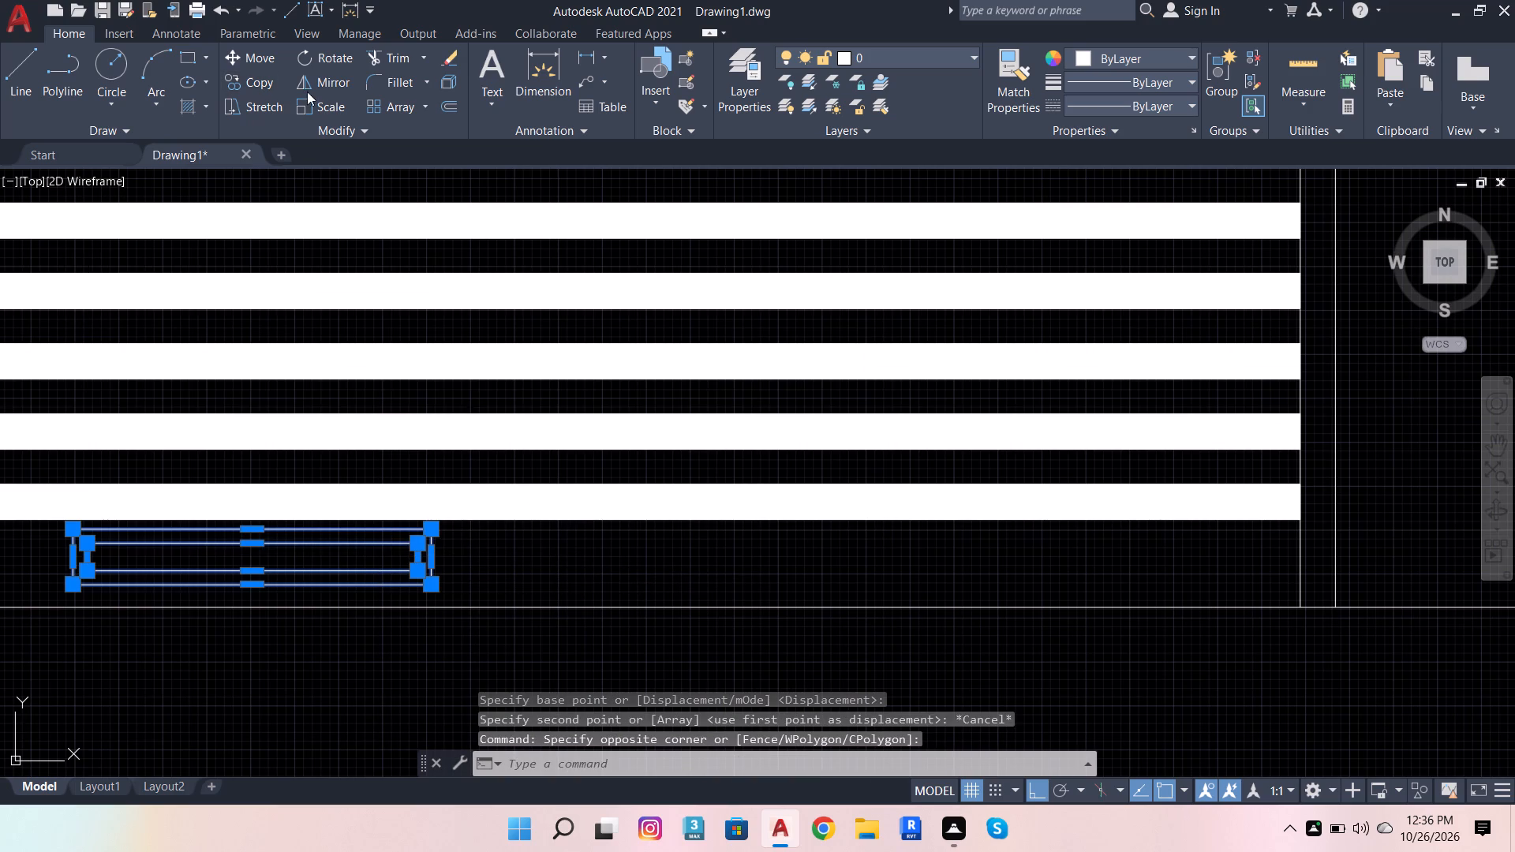
pyautogui.click(311, 105)
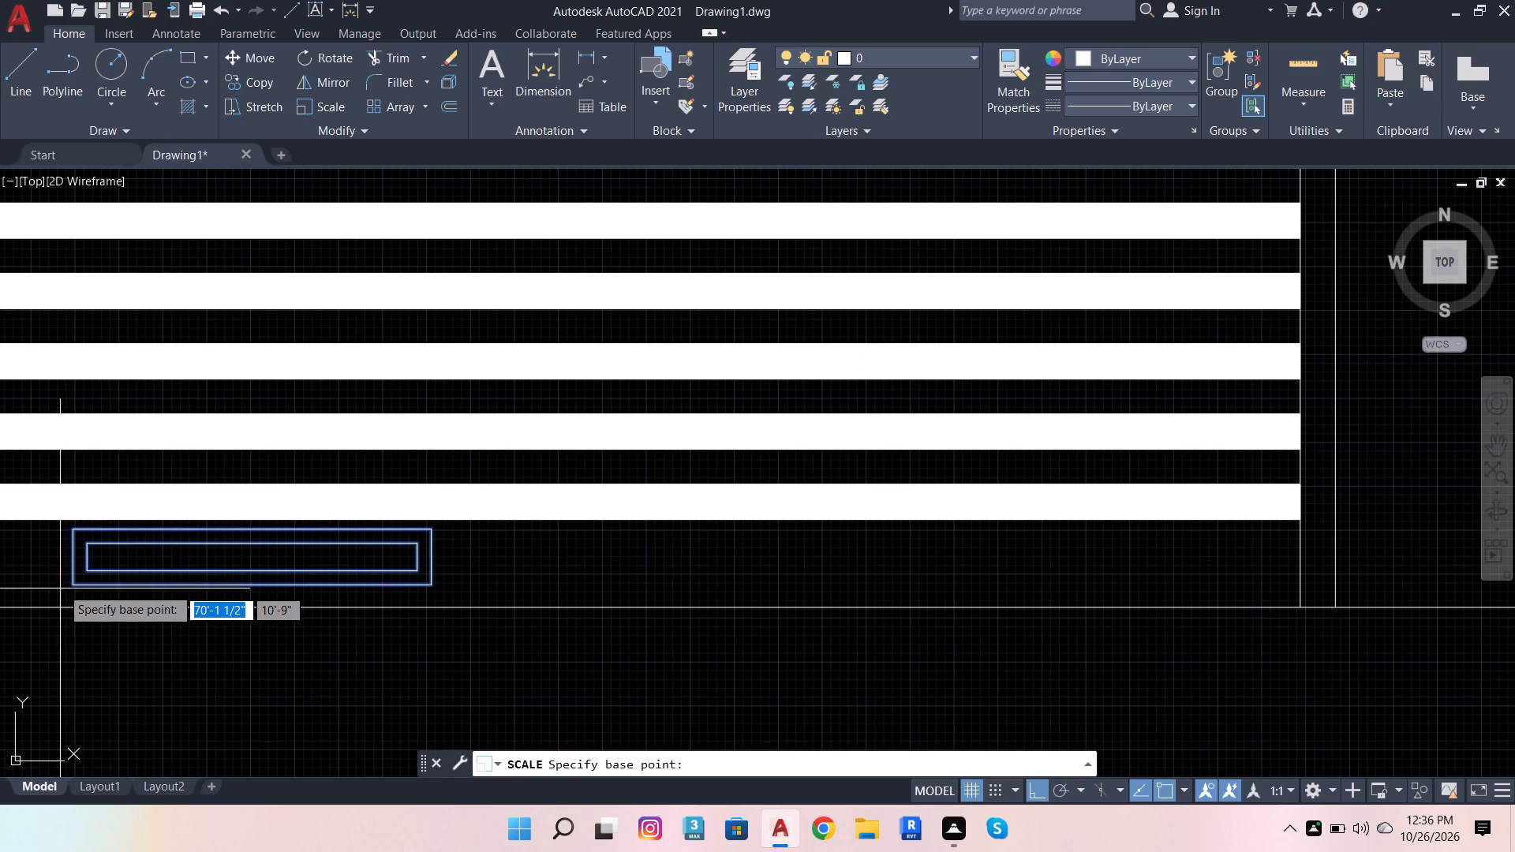
pyautogui.click(74, 586)
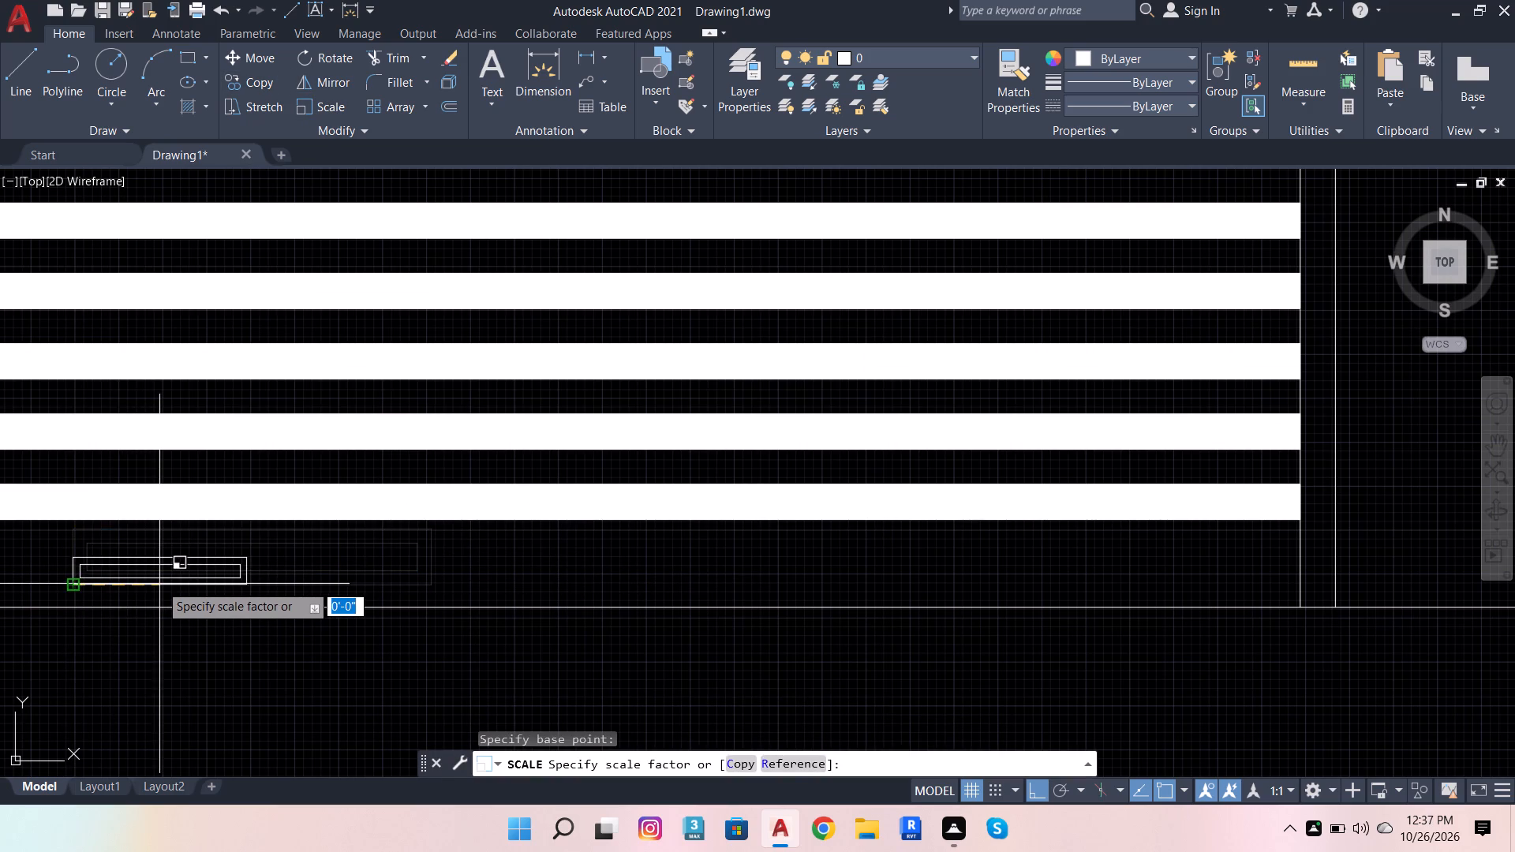
pyautogui.scroll(1, 165, 584)
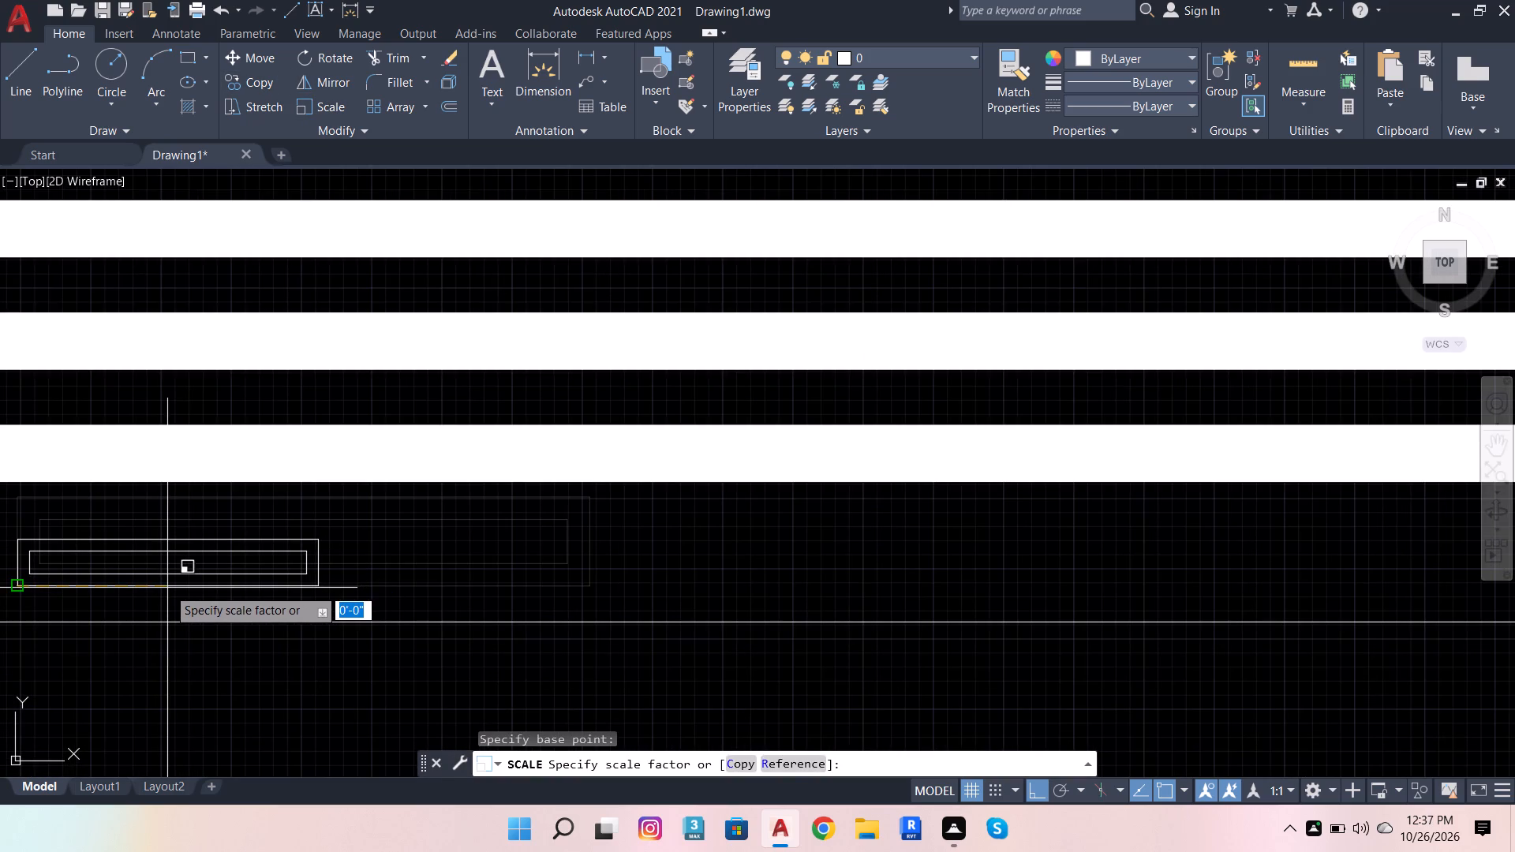
pyautogui.click(174, 591)
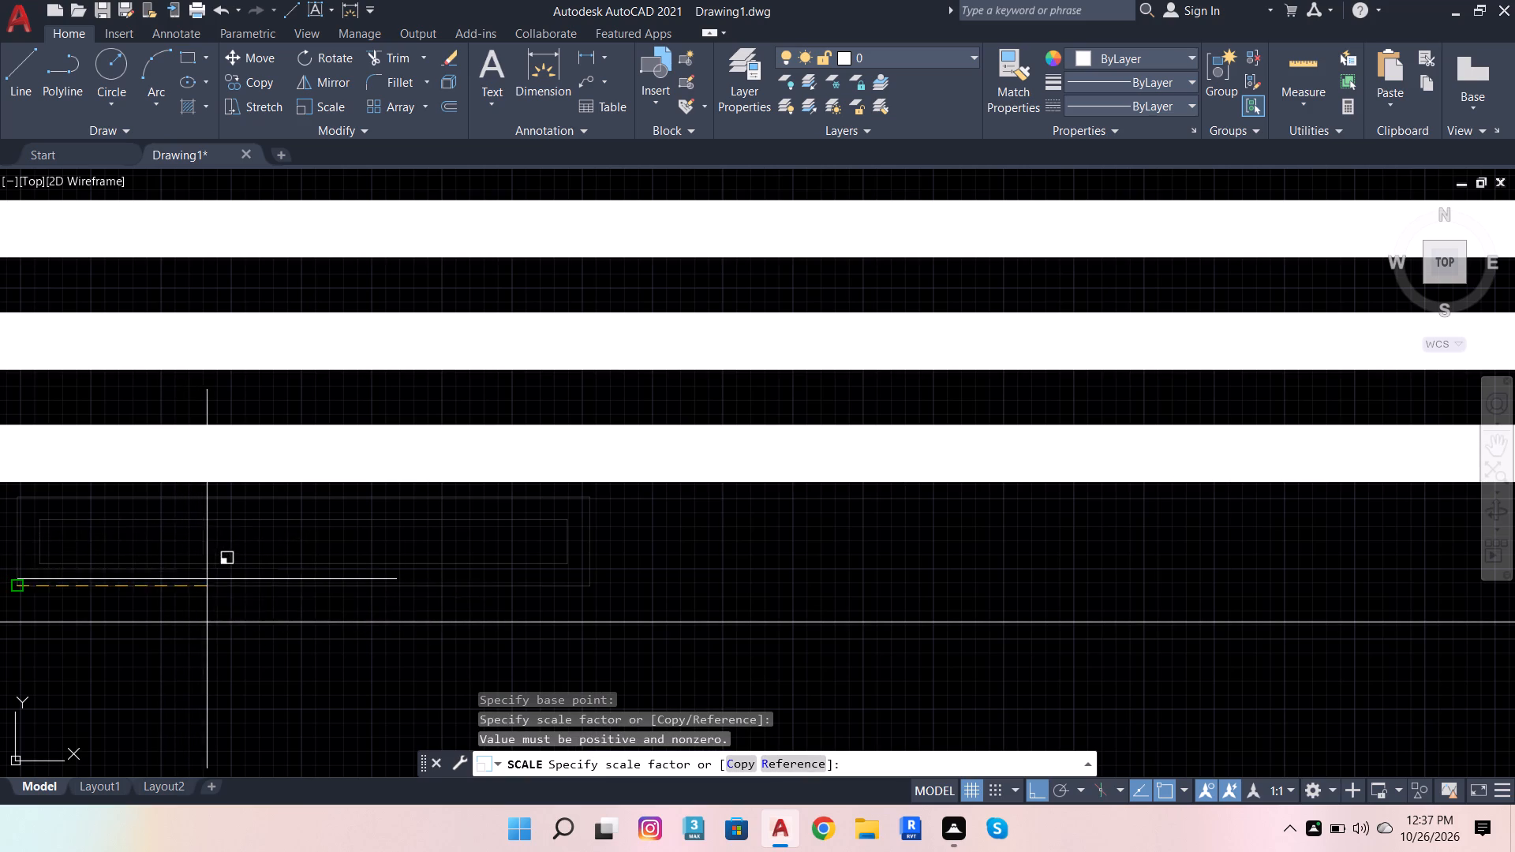
pyautogui.click(208, 579)
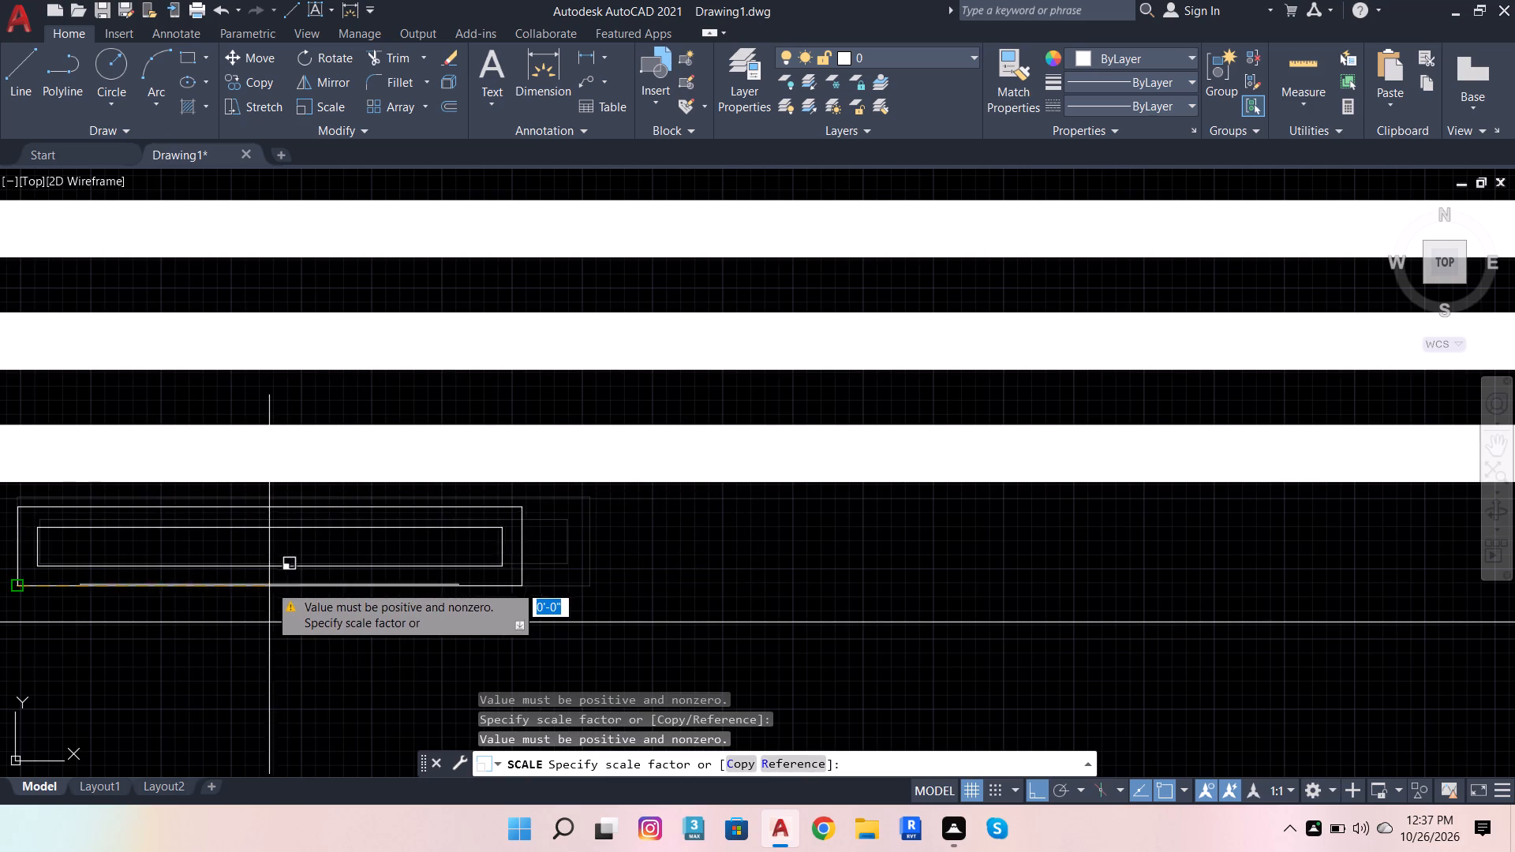
pyautogui.scroll(4, 264, 588)
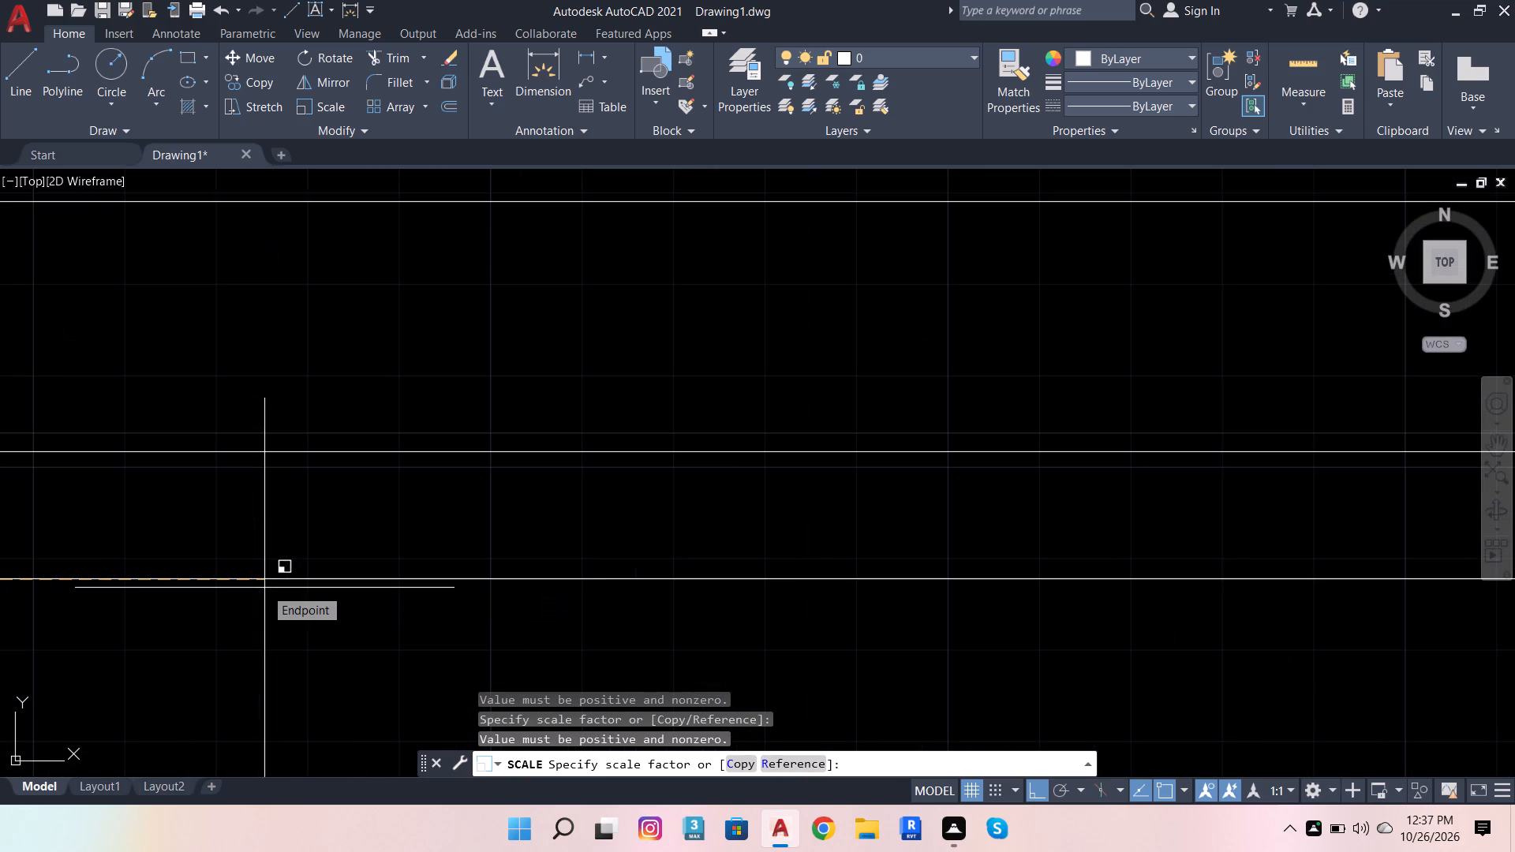
pyautogui.click(264, 588)
pyautogui.scroll(-6, 328, 577)
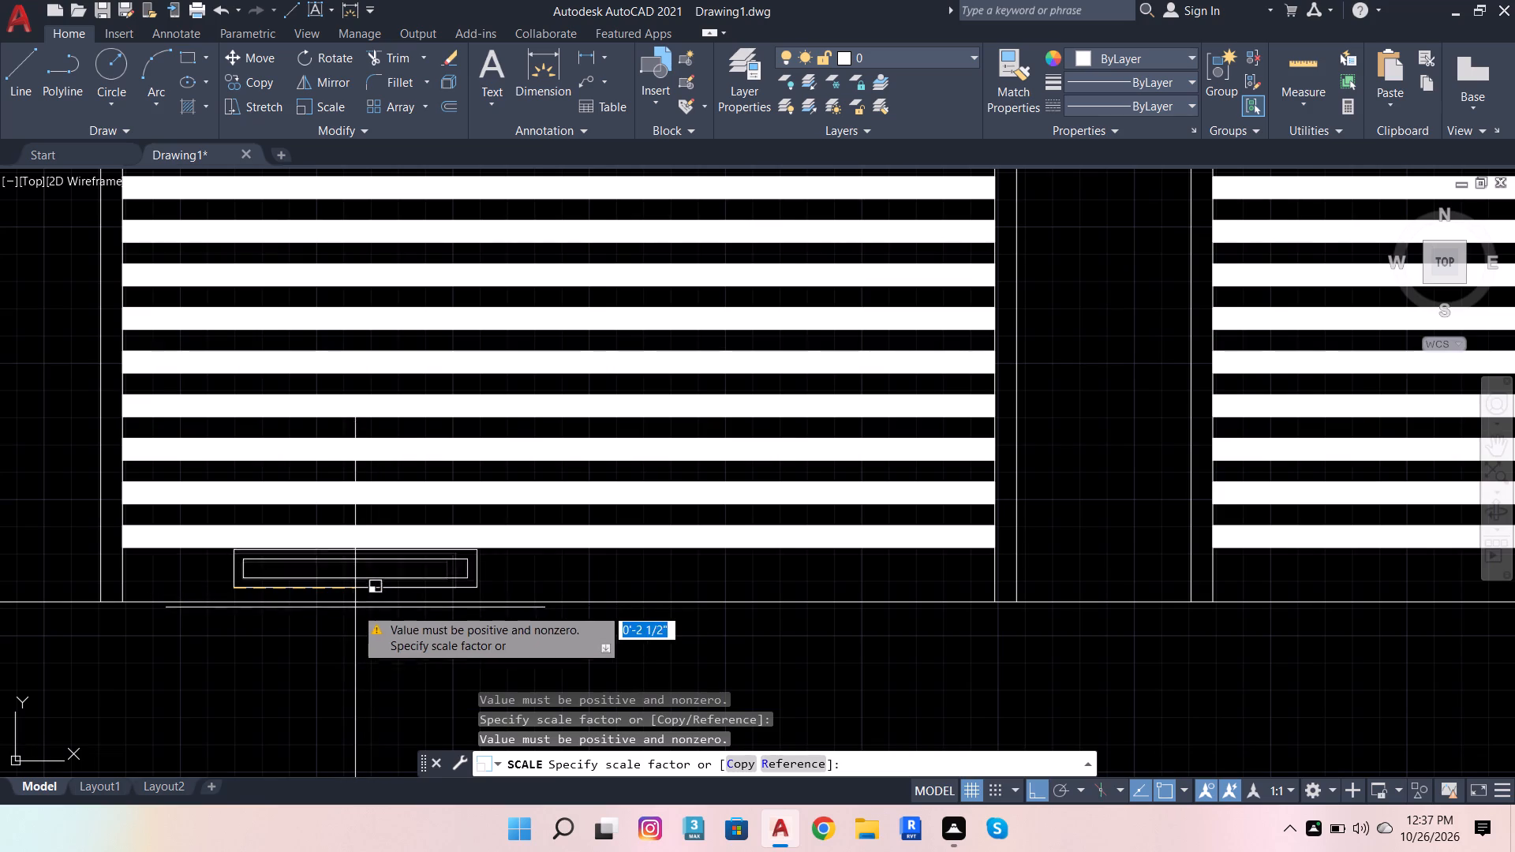
pyautogui.scroll(3, 356, 607)
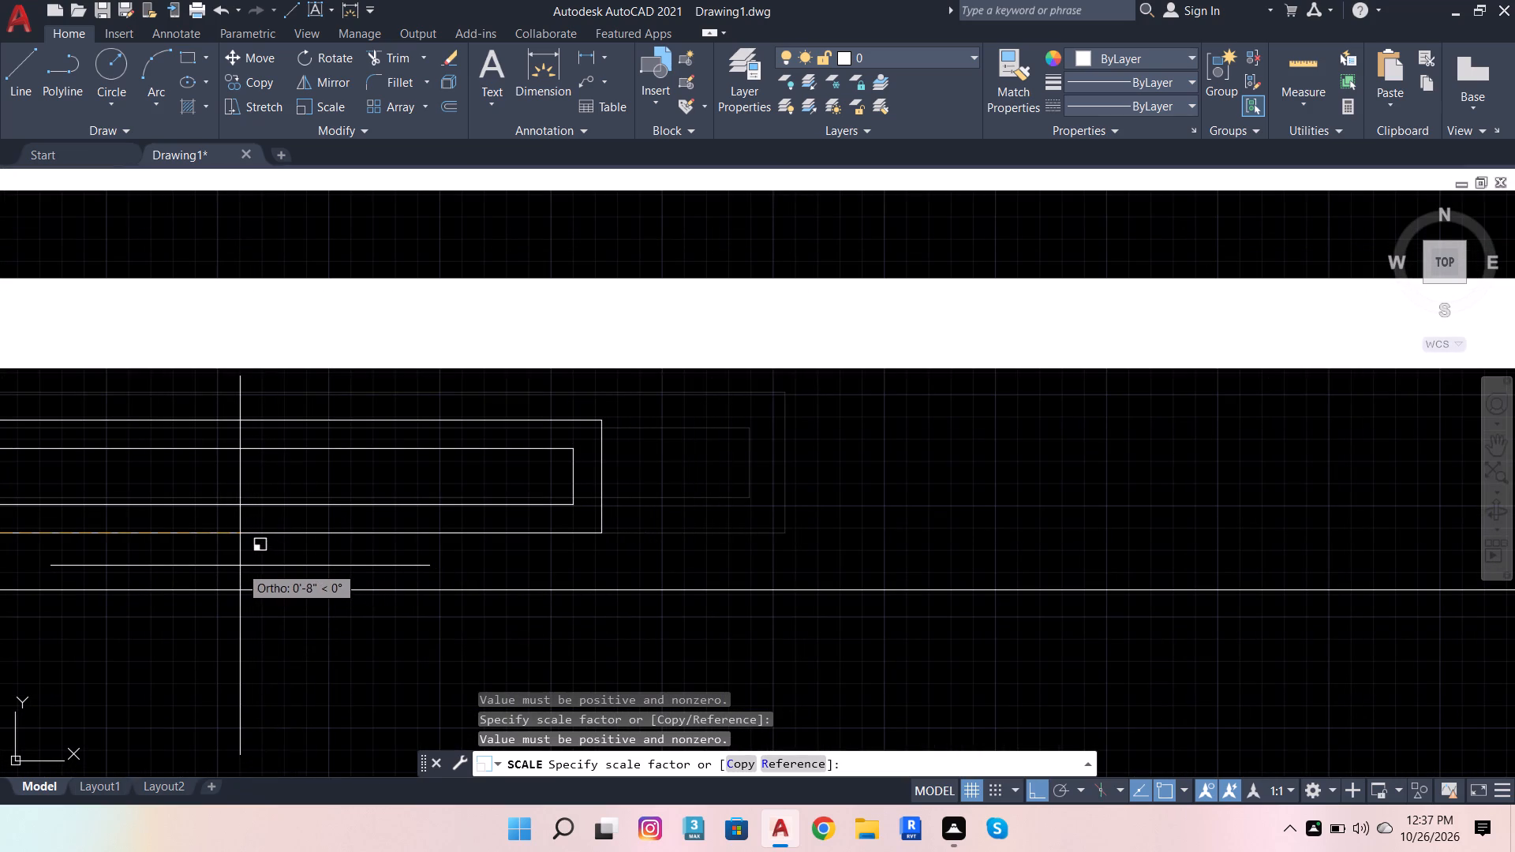
pyautogui.click(240, 566)
pyautogui.scroll(-4, 548, 571)
pyautogui.scroll(2, 581, 559)
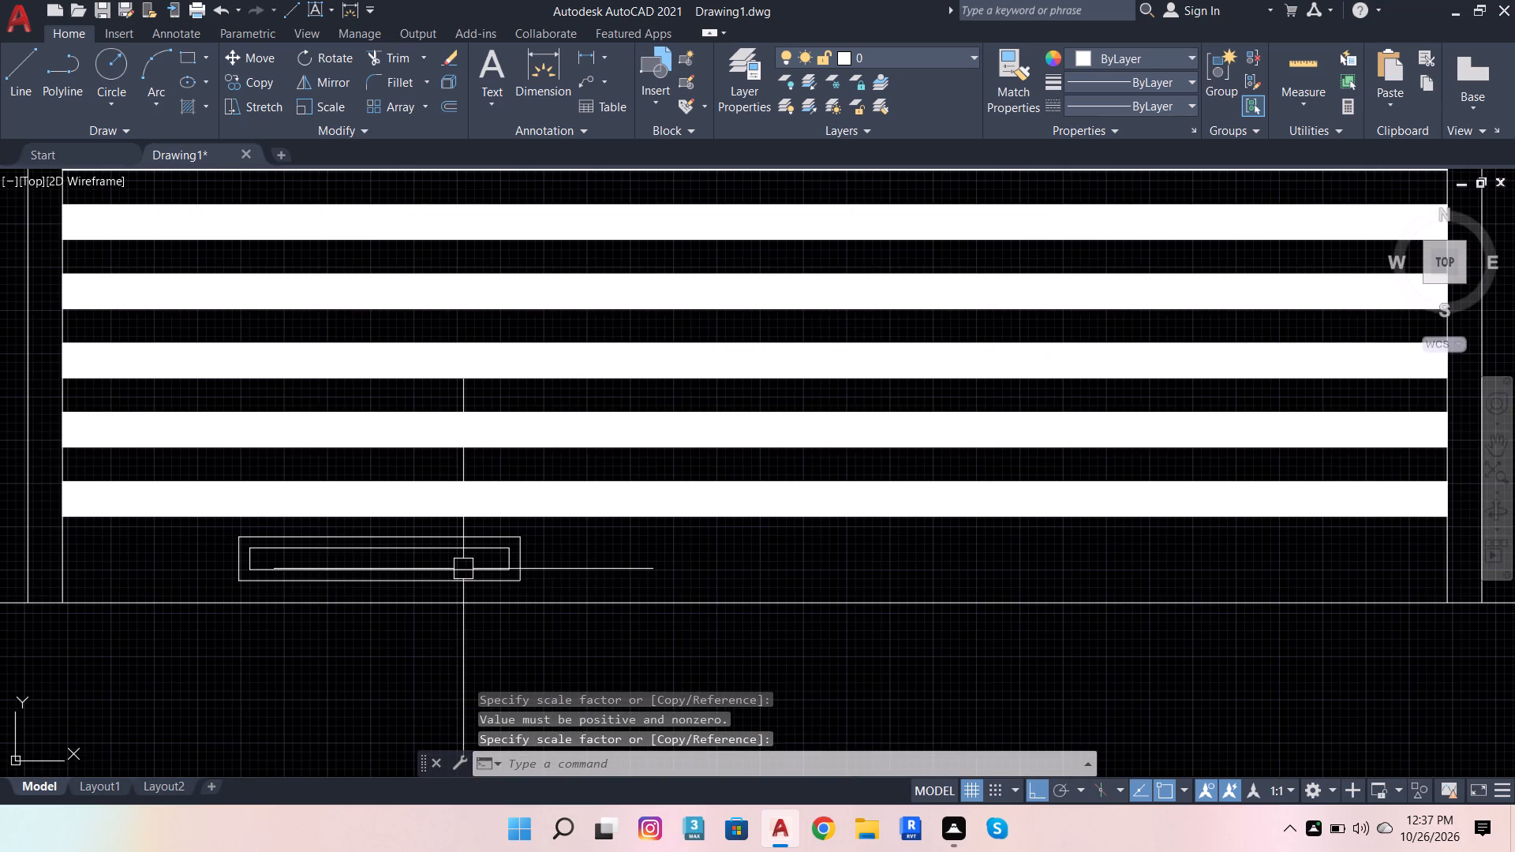
# Copy the nested rectangles horizontally about 4', 8'-5 1/2" and 12'-2" to the right, giving two pairs below each louvred panel's slats.
pyautogui.click(462, 568)
pyautogui.click(523, 572)
pyautogui.click(227, 86)
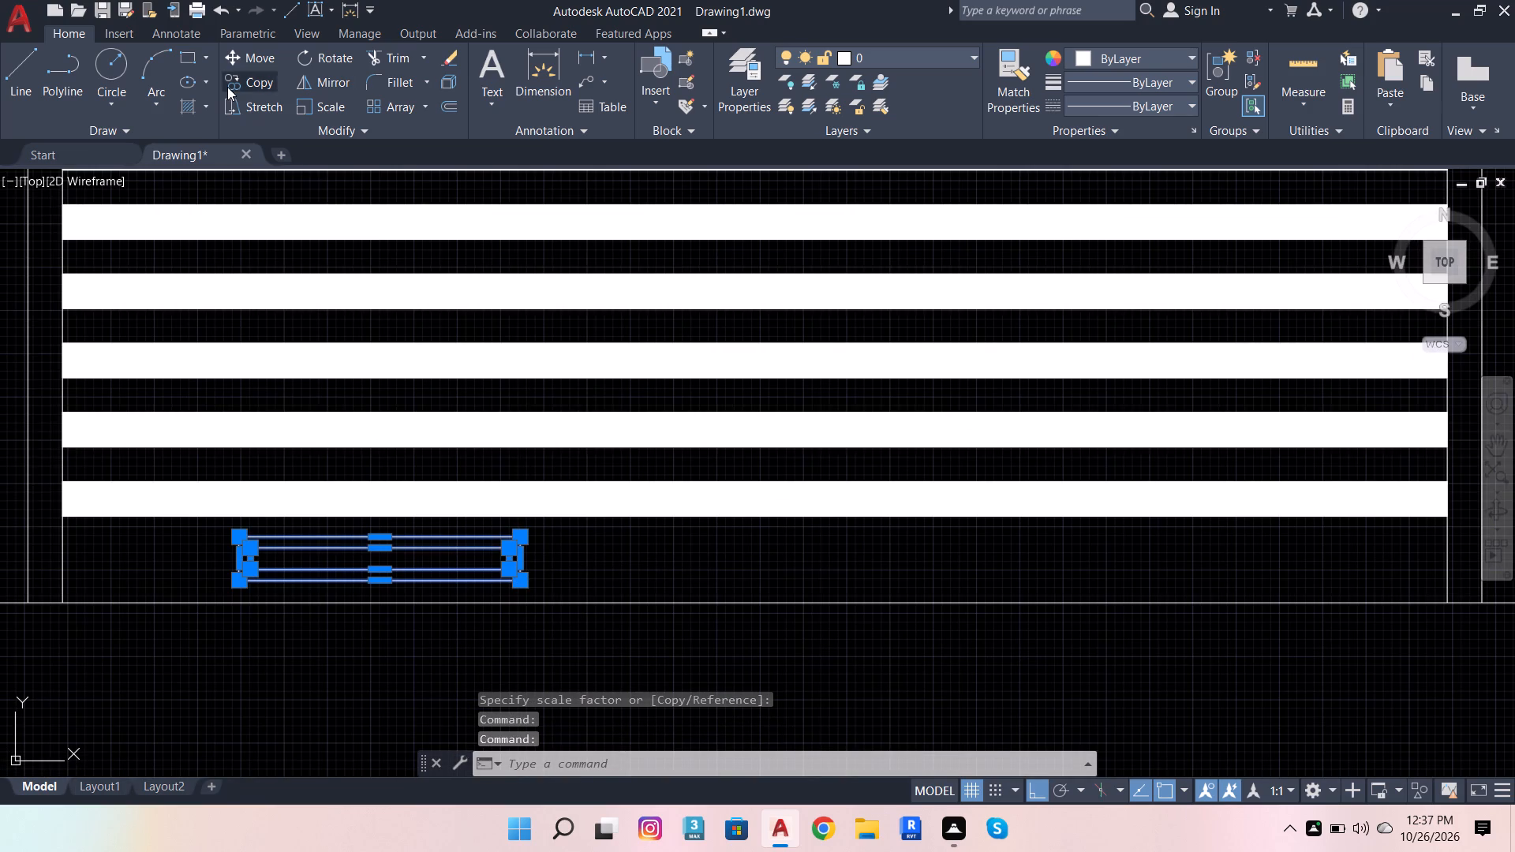
pyautogui.click(238, 584)
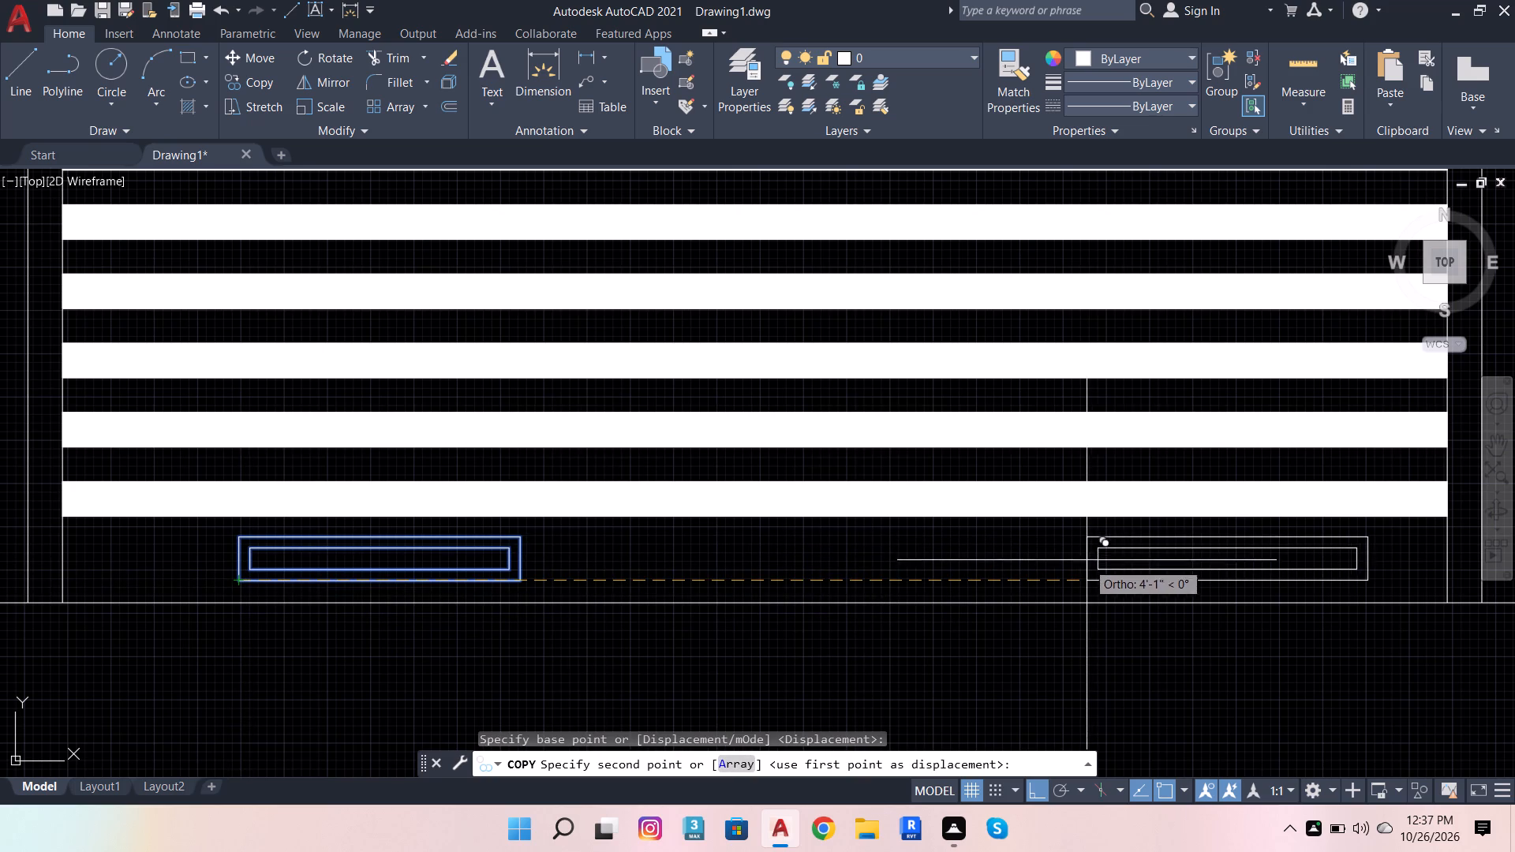
pyautogui.click(1062, 576)
pyautogui.scroll(-4, 473, 646)
pyautogui.scroll(3, 819, 611)
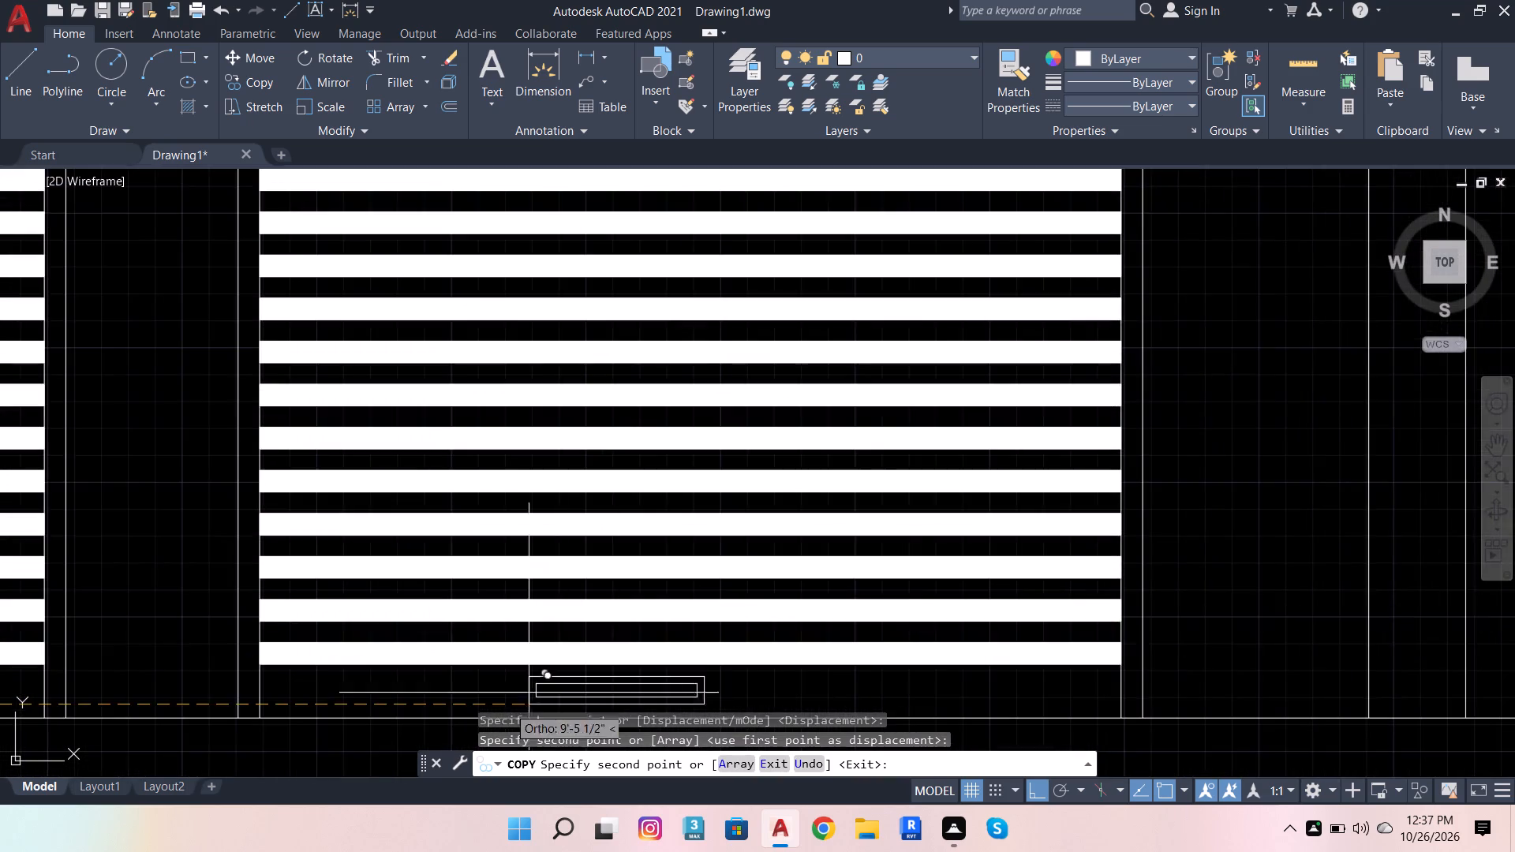
pyautogui.scroll(1, 499, 711)
pyautogui.scroll(-4, 542, 664)
pyautogui.scroll(4, 518, 687)
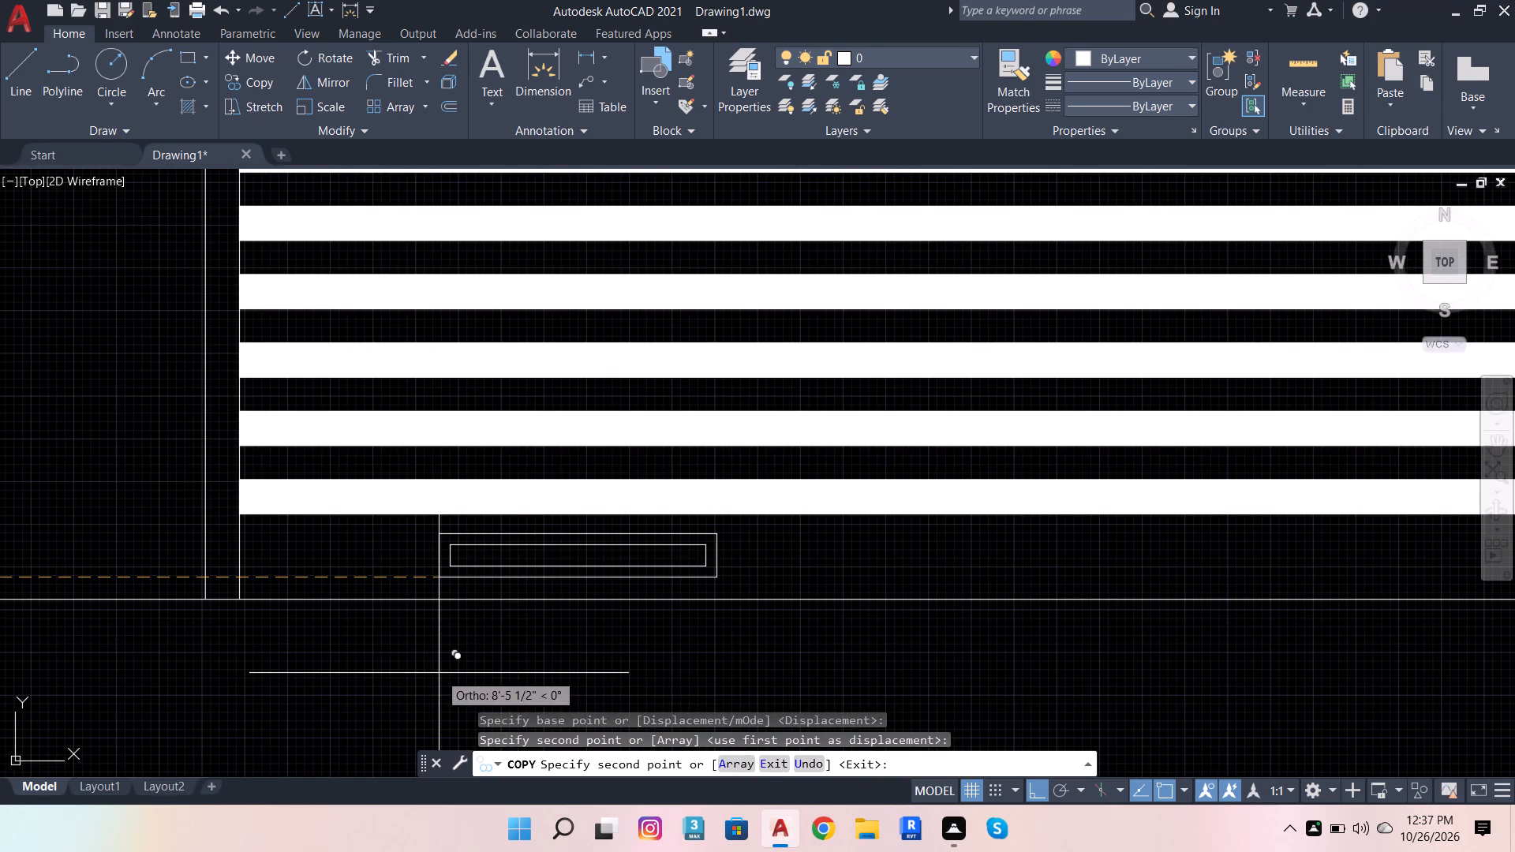
pyautogui.click(439, 673)
pyautogui.scroll(-2, 358, 673)
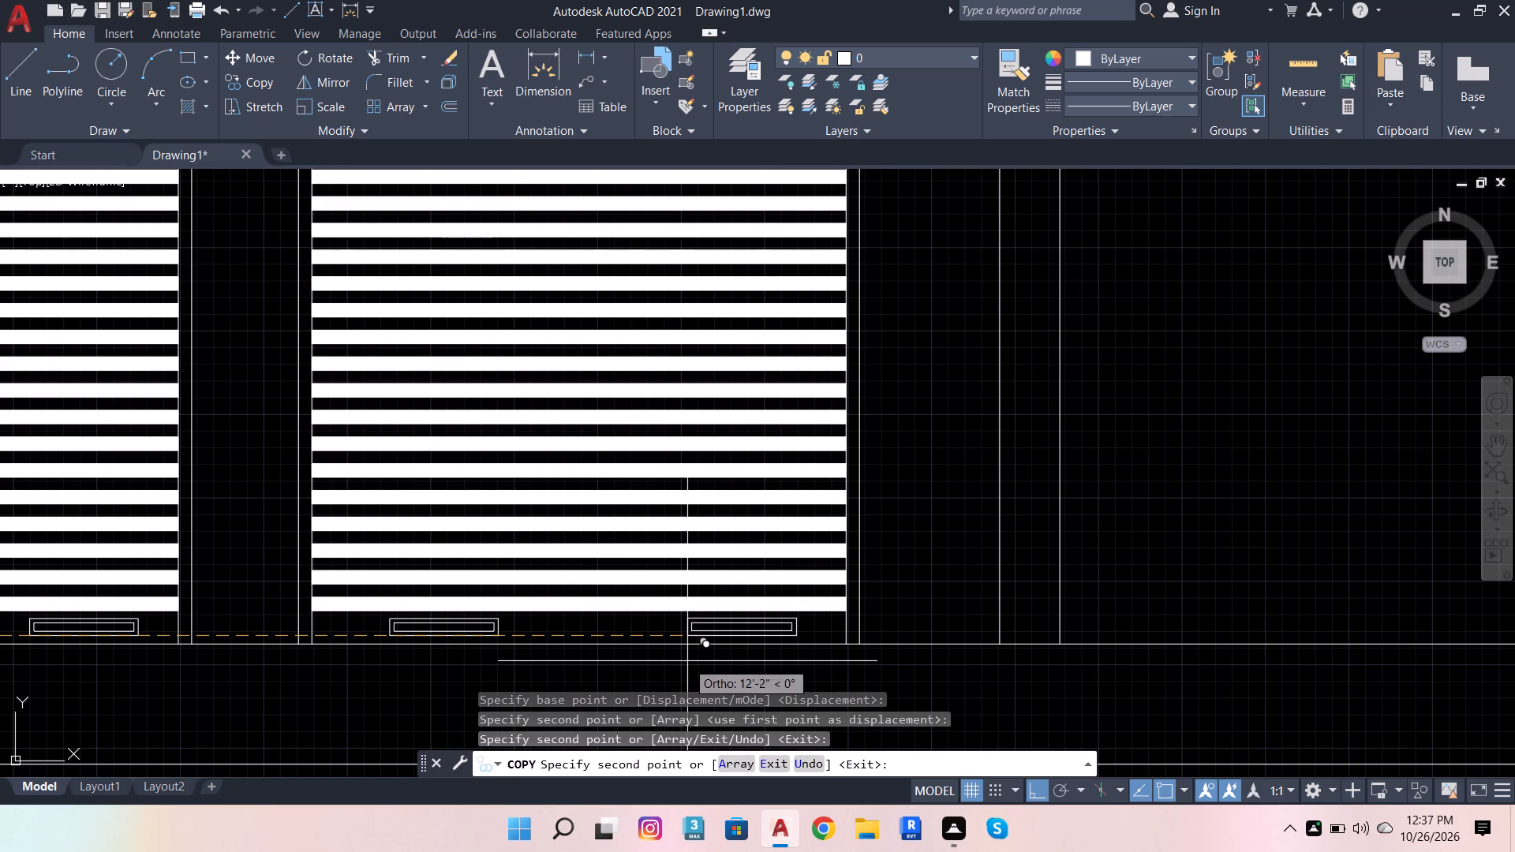
pyautogui.click(690, 660)
pyautogui.press('Escape')
pyautogui.scroll(-3, 707, 576)
pyautogui.scroll(3, 717, 600)
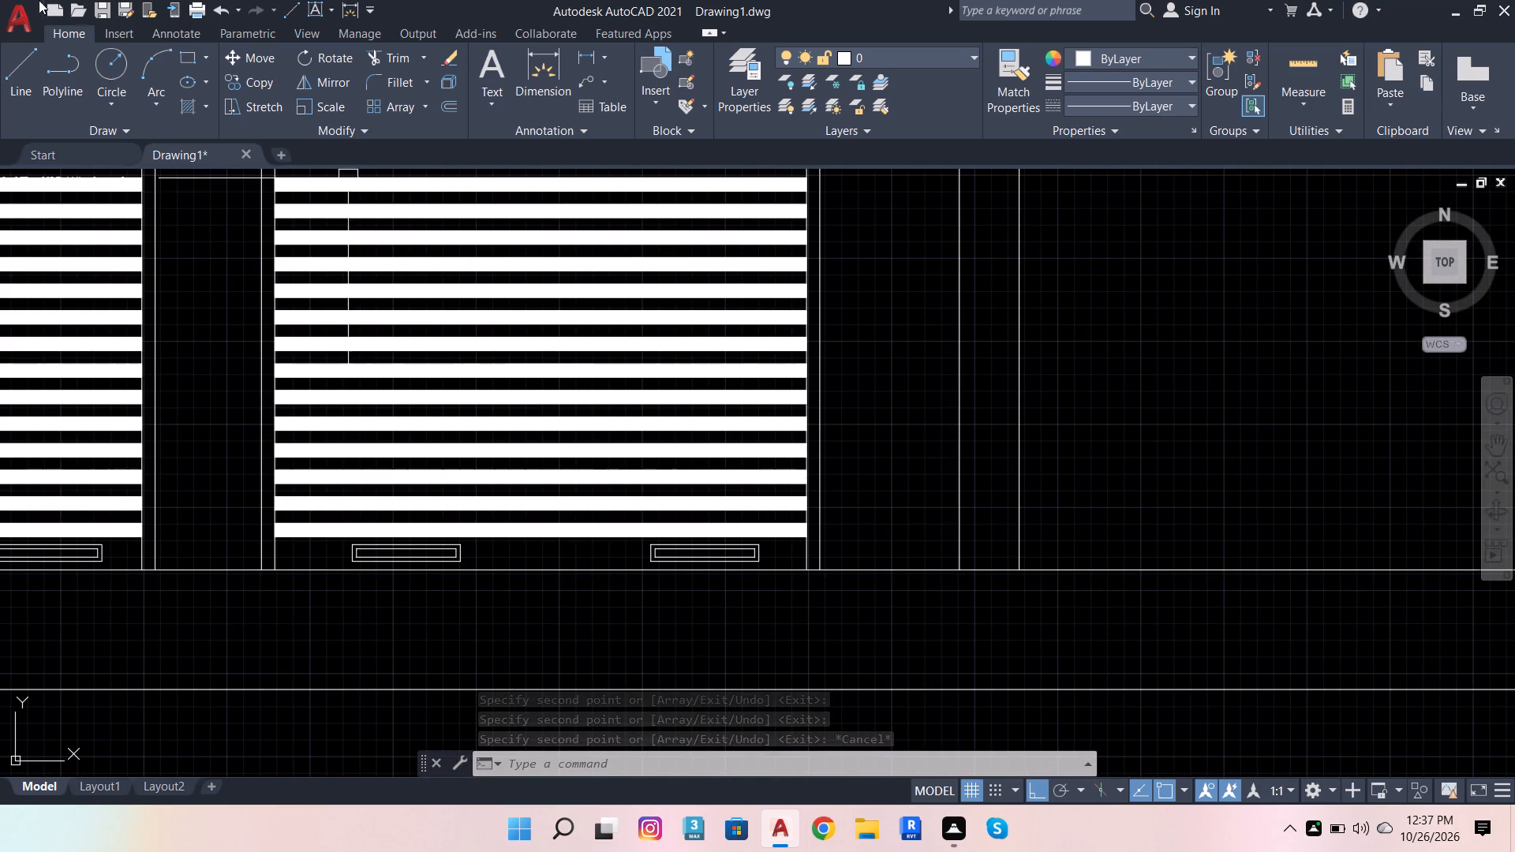
# Fill the border between the outer and inner rectangles of all four pairs with solid hatch in white 255,255,255.
pyautogui.click(194, 99)
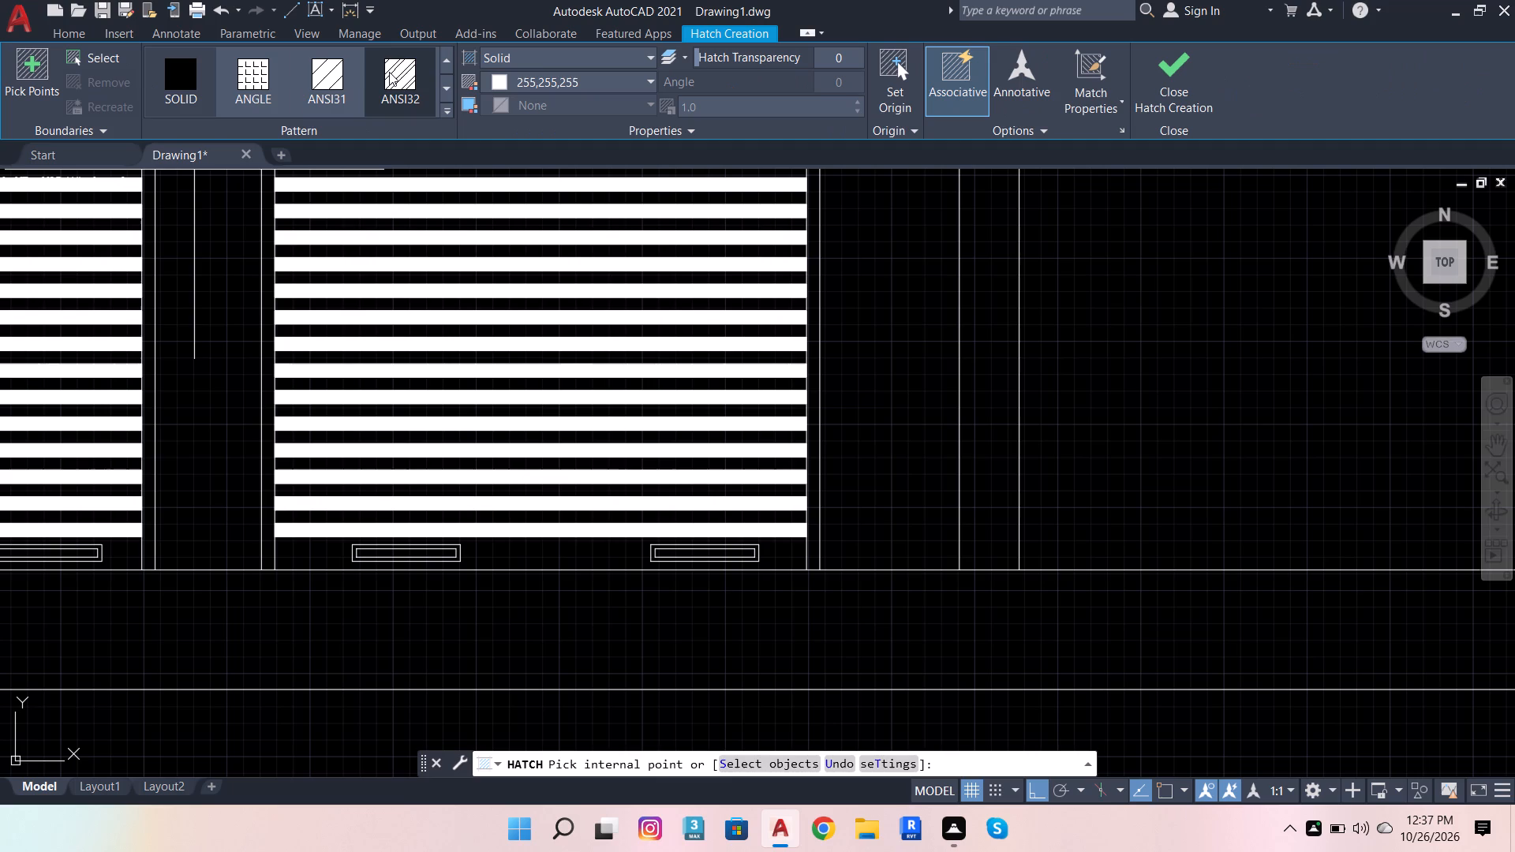
pyautogui.click(506, 80)
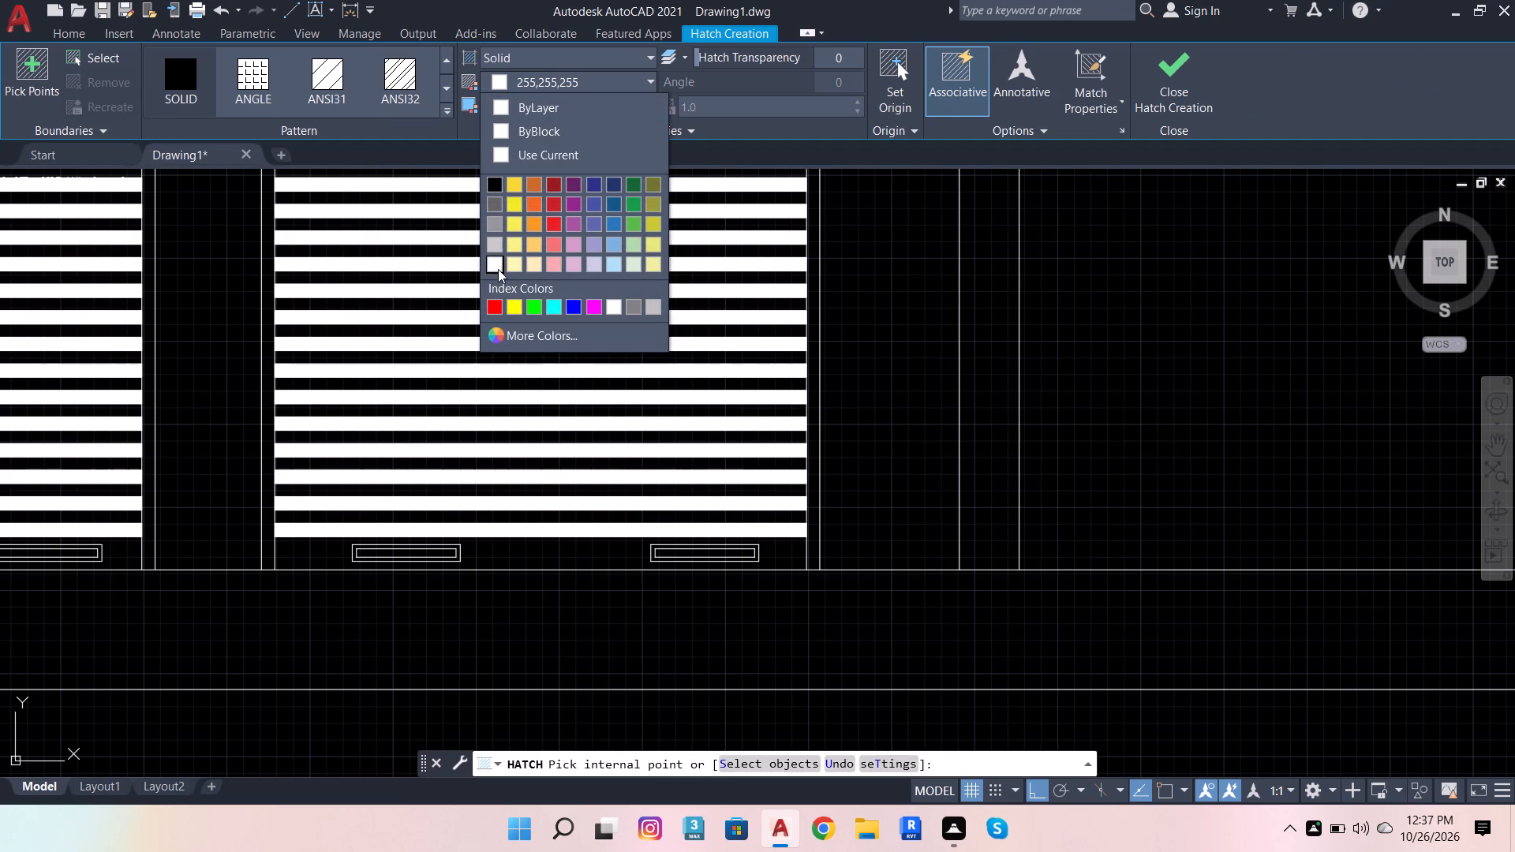
pyautogui.click(494, 265)
pyautogui.scroll(4, 767, 622)
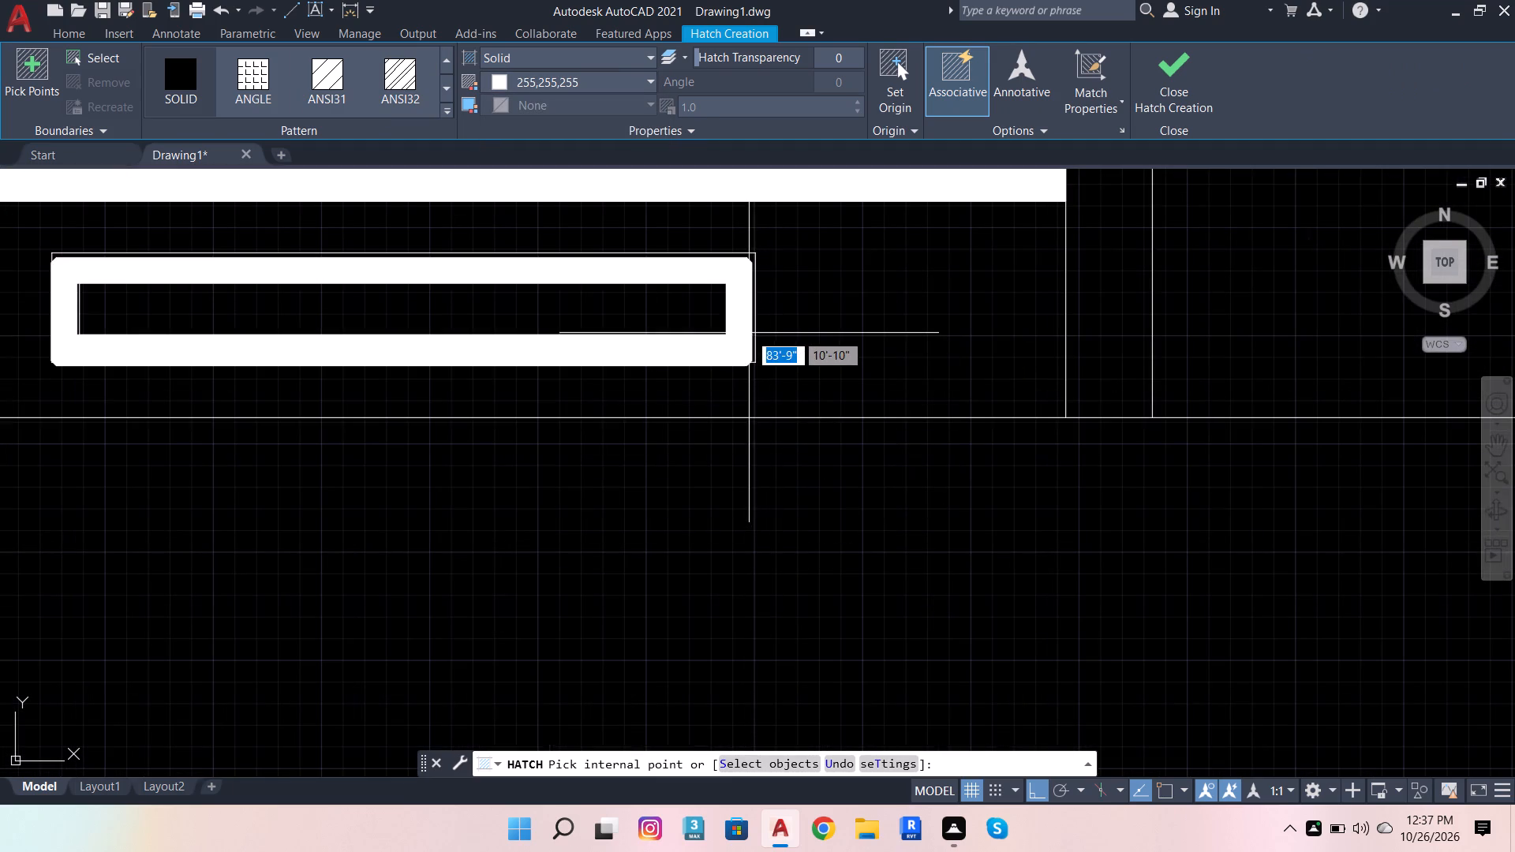
pyautogui.click(749, 333)
pyautogui.scroll(-4, 866, 364)
pyautogui.scroll(3, 549, 385)
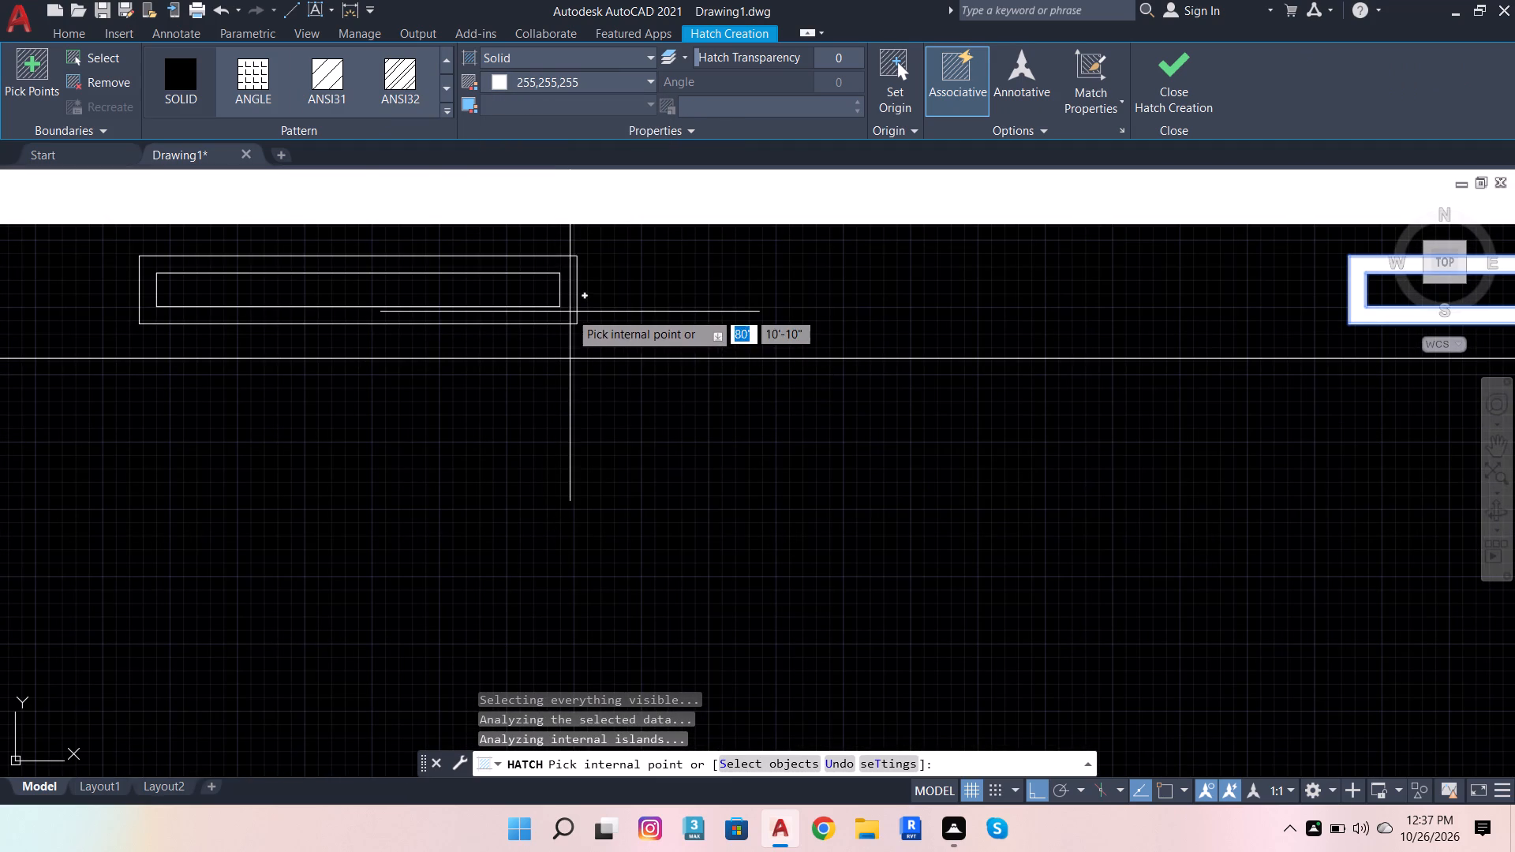
pyautogui.click(570, 312)
pyautogui.scroll(-7, 731, 356)
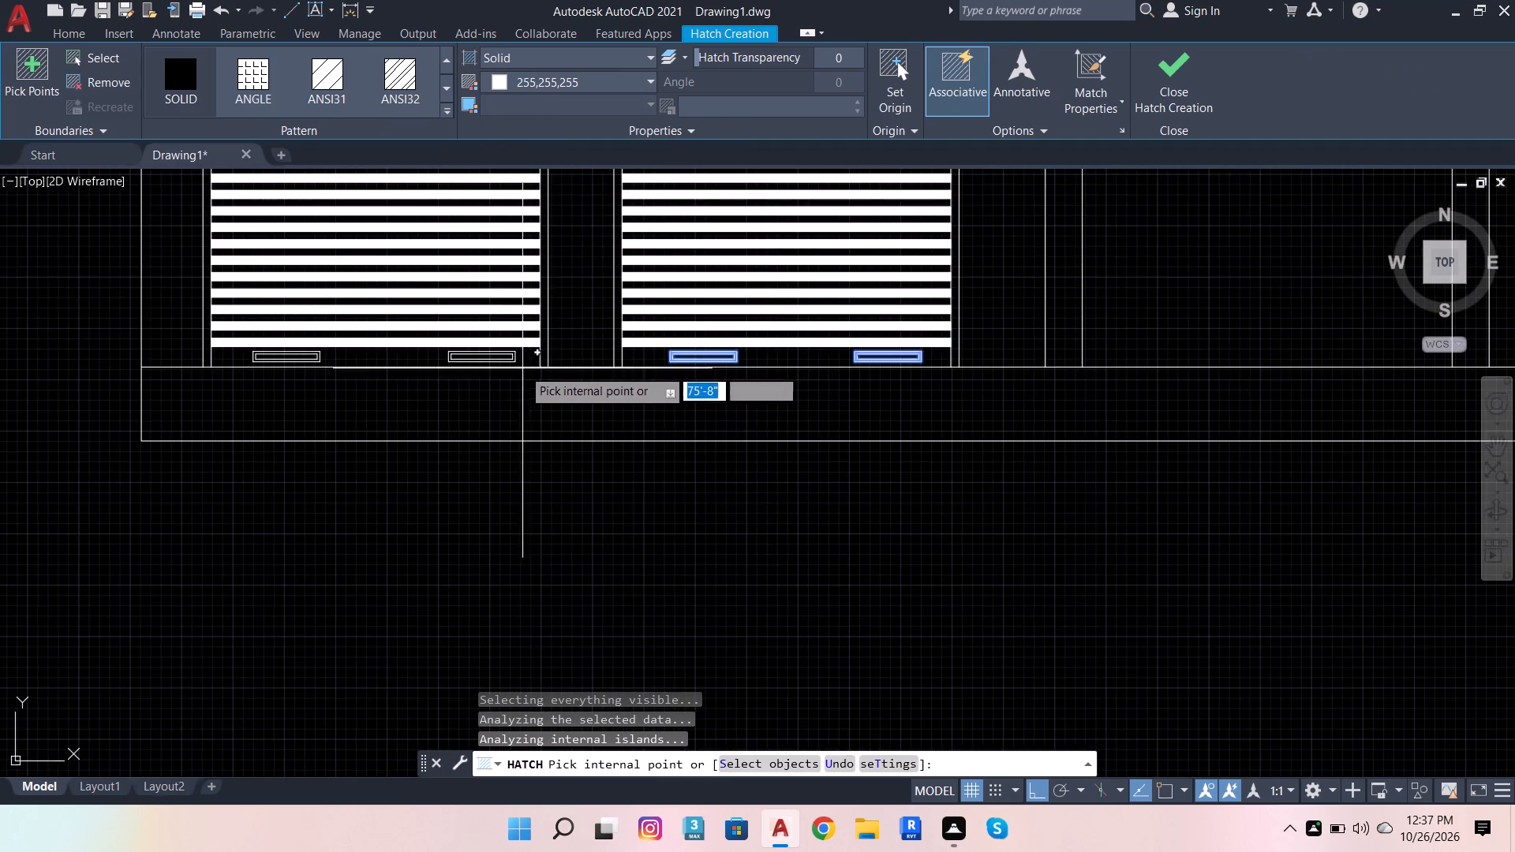
pyautogui.scroll(4, 517, 363)
pyautogui.click(476, 338)
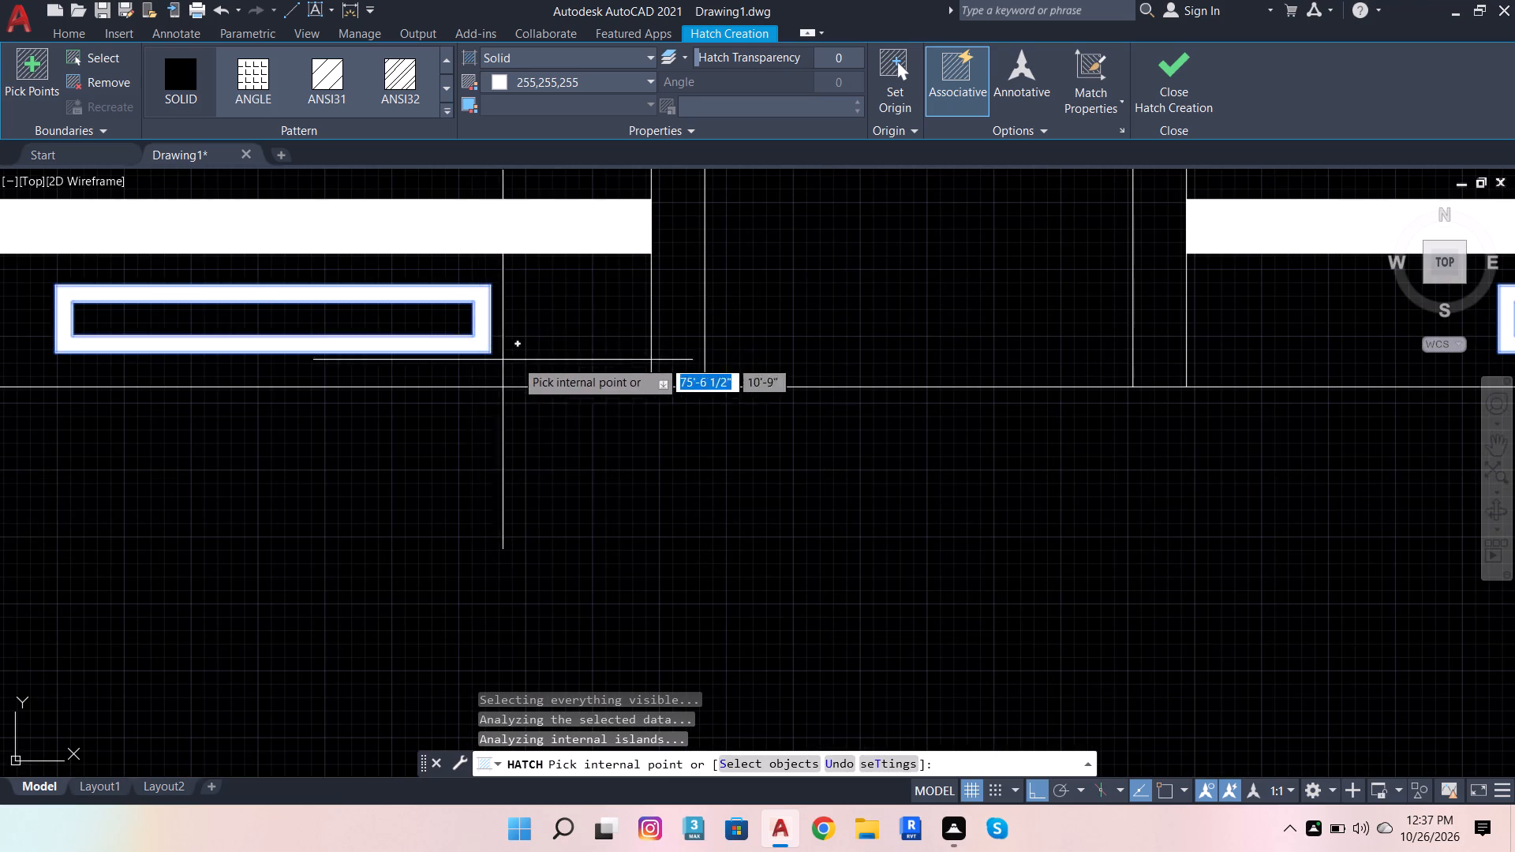
pyautogui.scroll(-4, 663, 383)
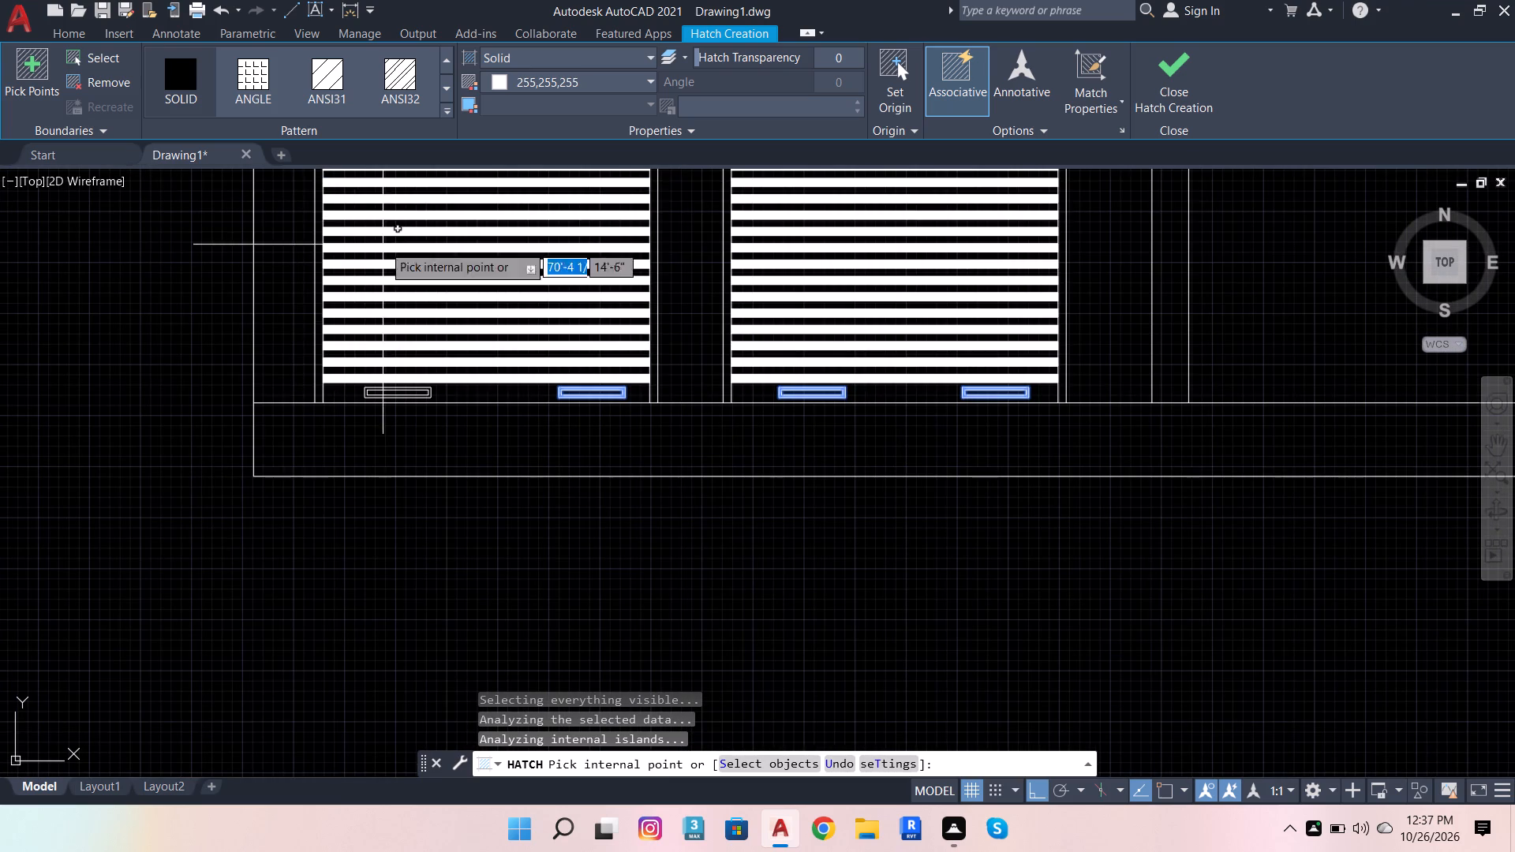
pyautogui.scroll(4, 399, 383)
pyautogui.scroll(2, 582, 432)
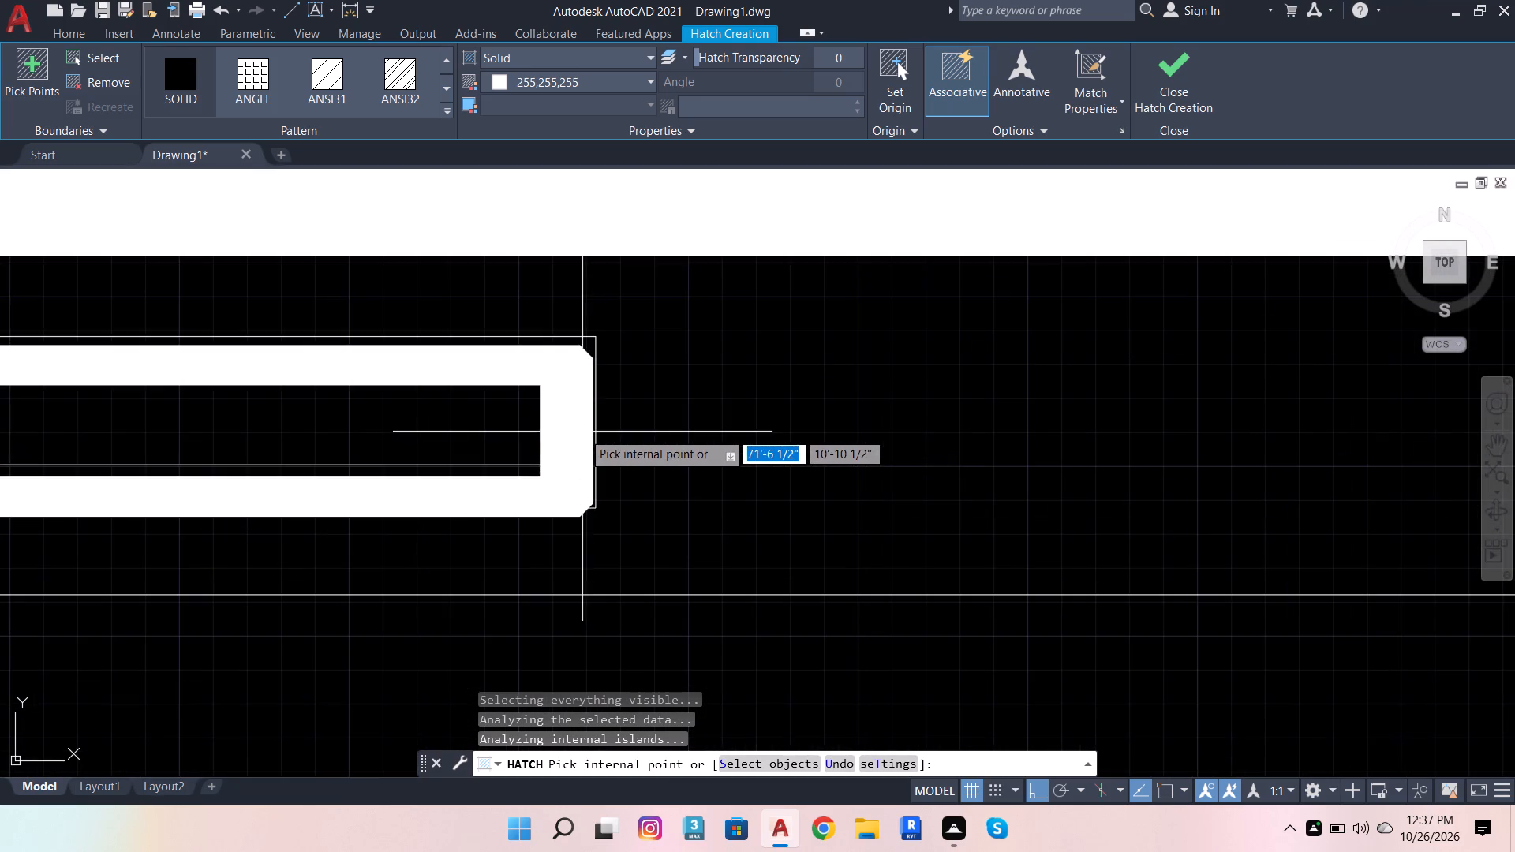
pyautogui.click(582, 432)
pyautogui.scroll(-7, 803, 365)
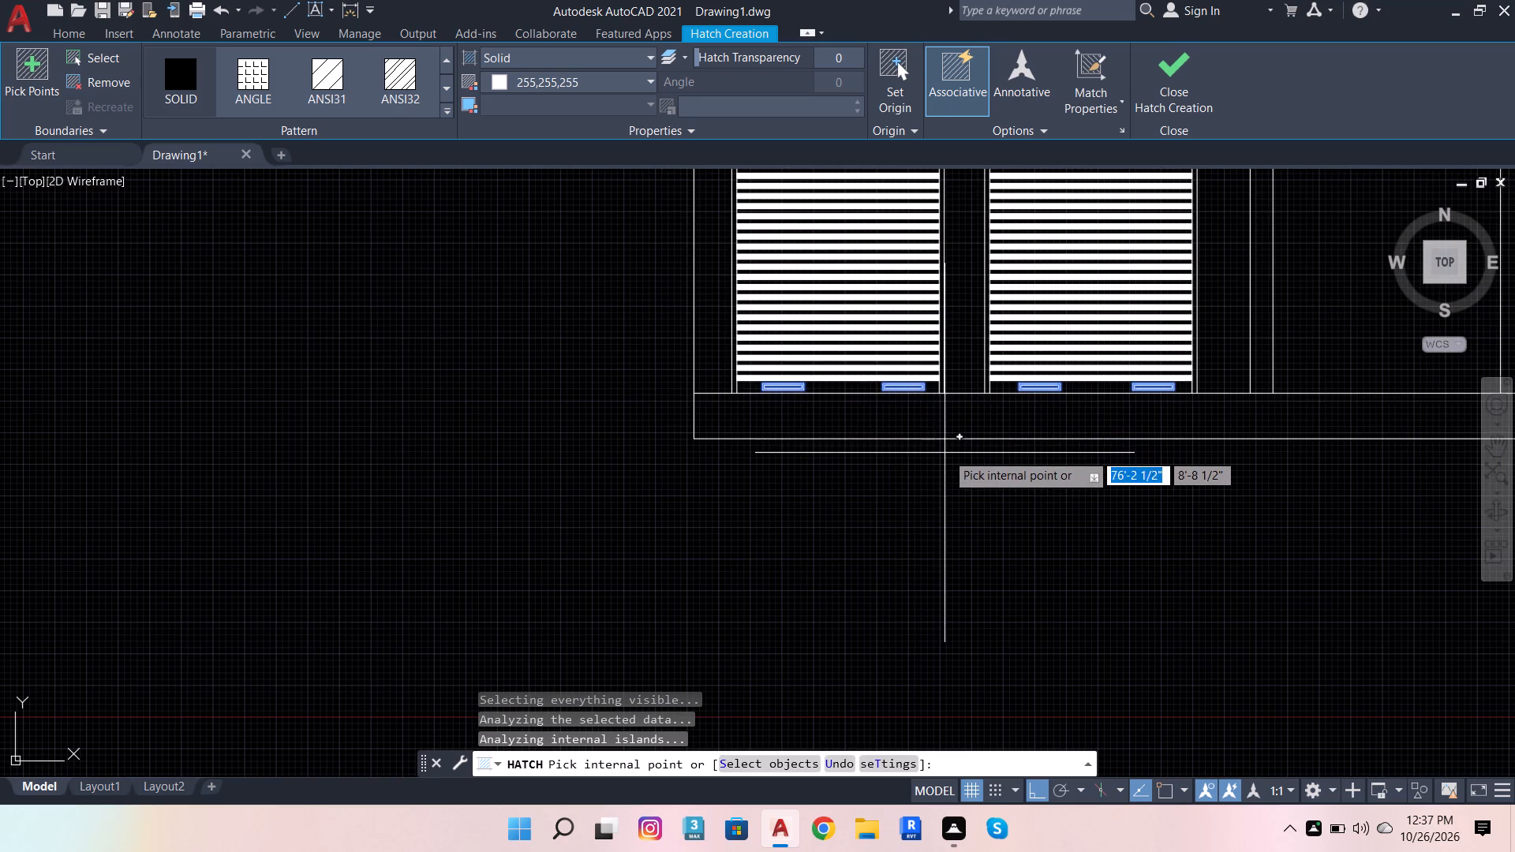
pyautogui.press('Escape')
pyautogui.scroll(-5, 829, 467)
pyautogui.scroll(3, 965, 509)
pyautogui.scroll(-1, 736, 450)
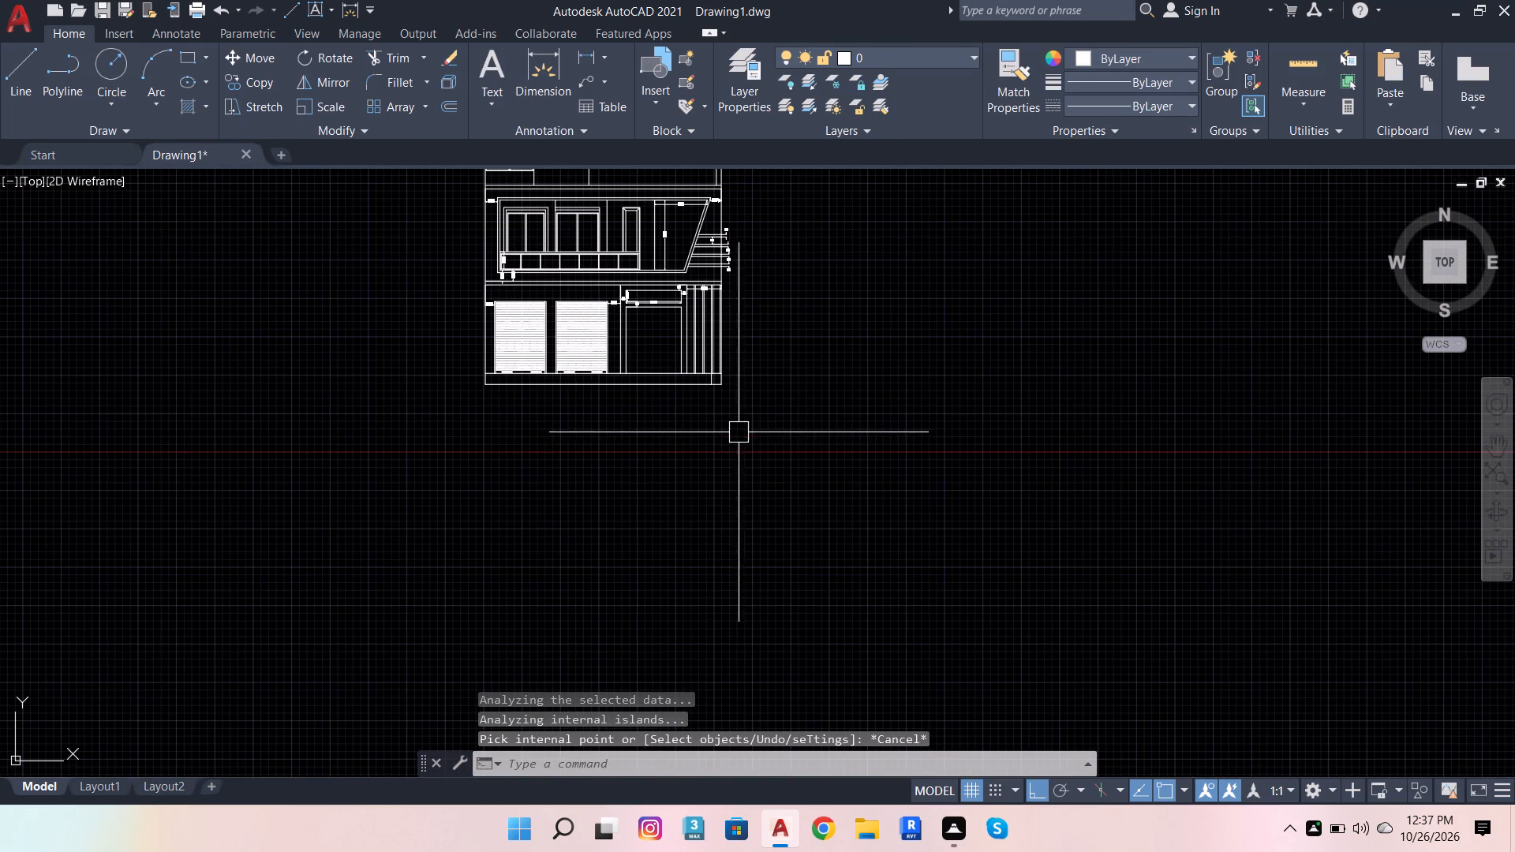
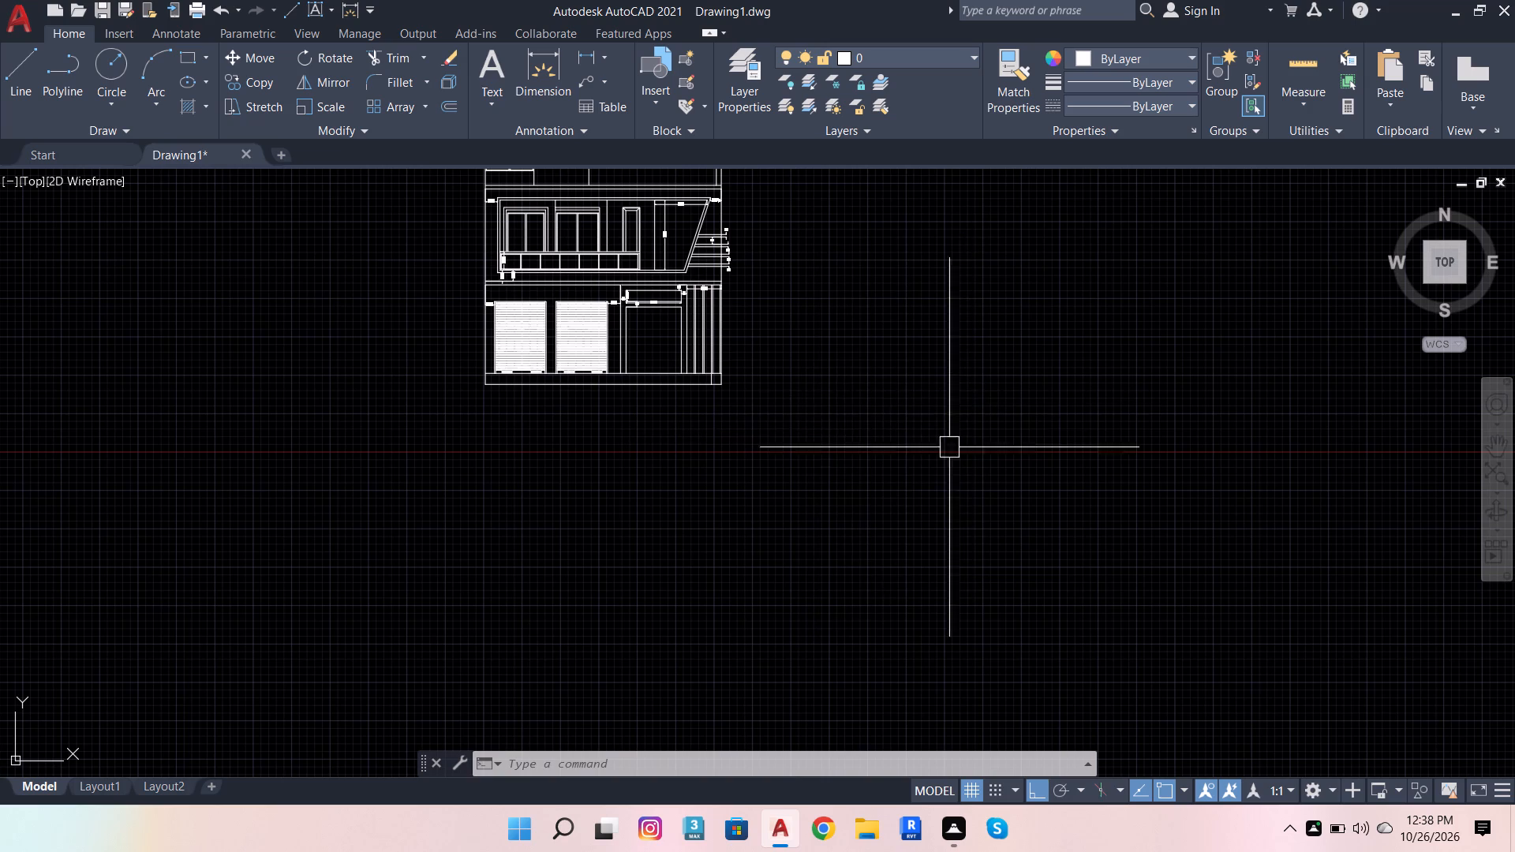
# Offset the top edge of the opening beneath the 7'-6" dimension downward by 3".
pyautogui.scroll(4, 705, 321)
pyautogui.click(488, 221)
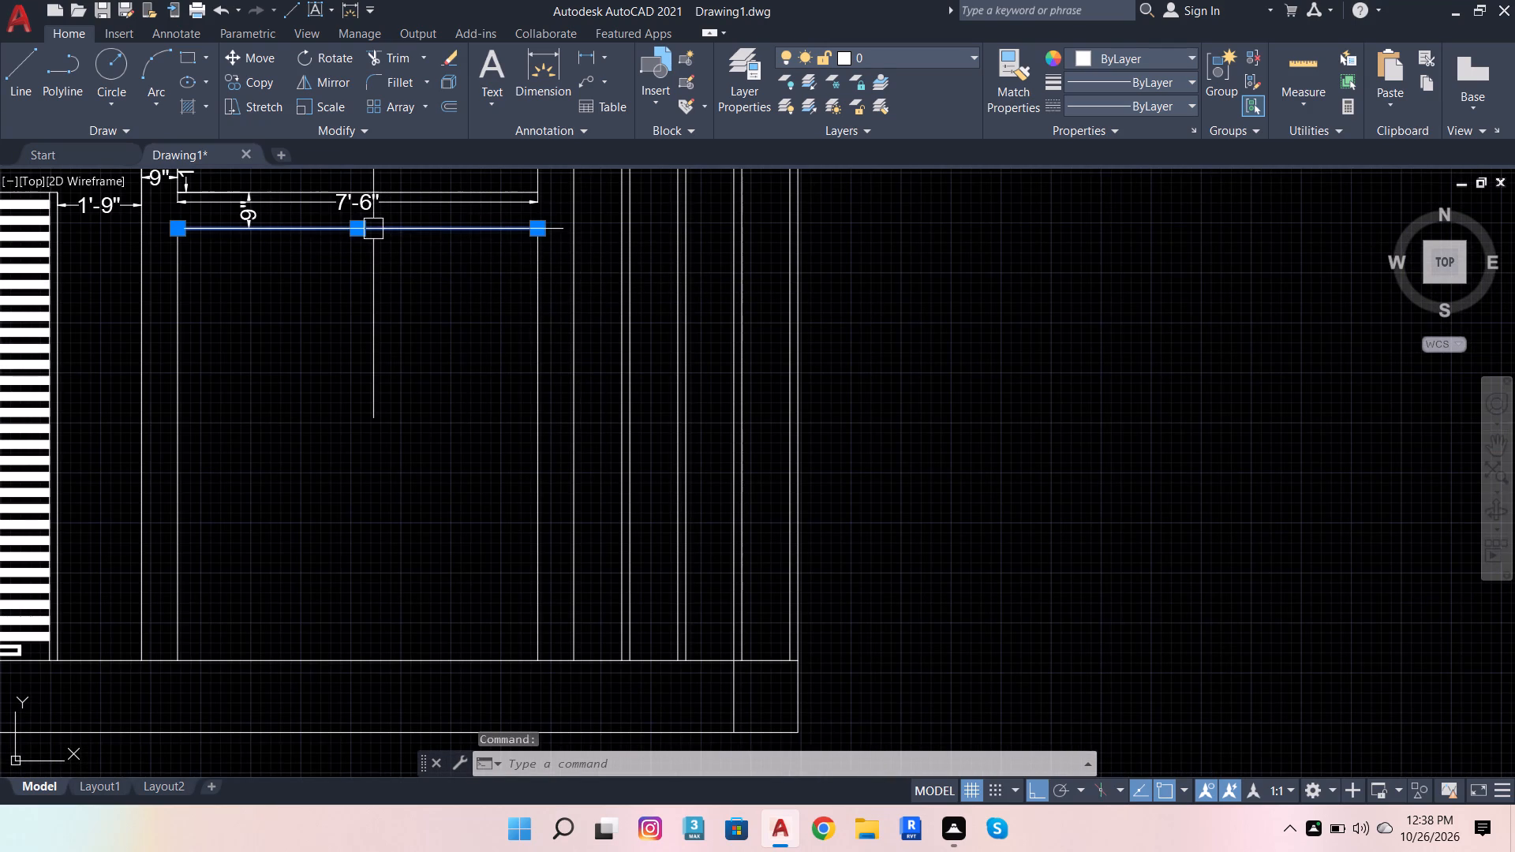
pyautogui.click(447, 107)
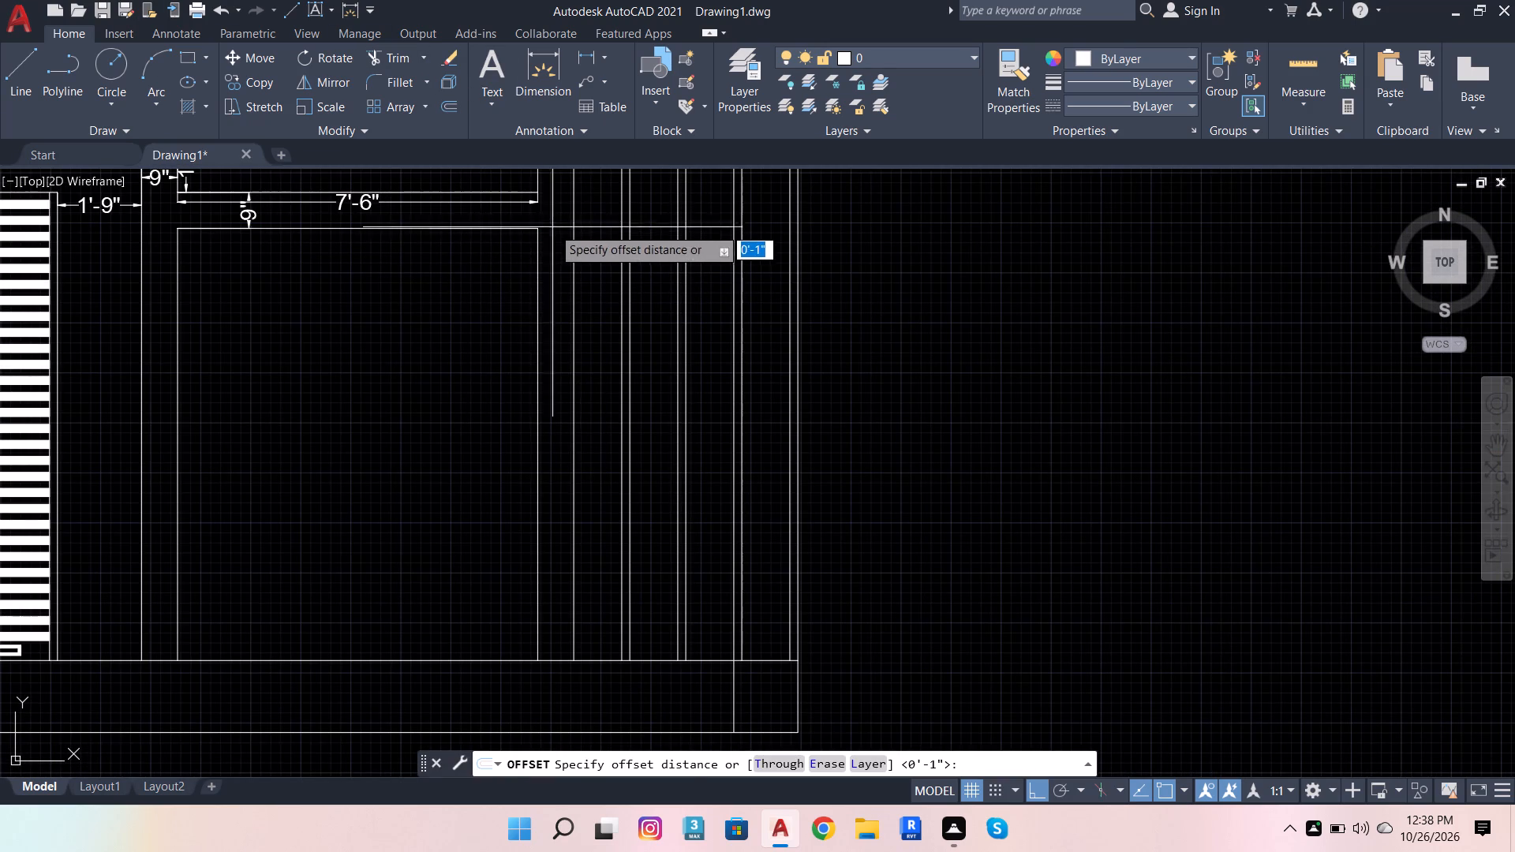
pyautogui.click(535, 231)
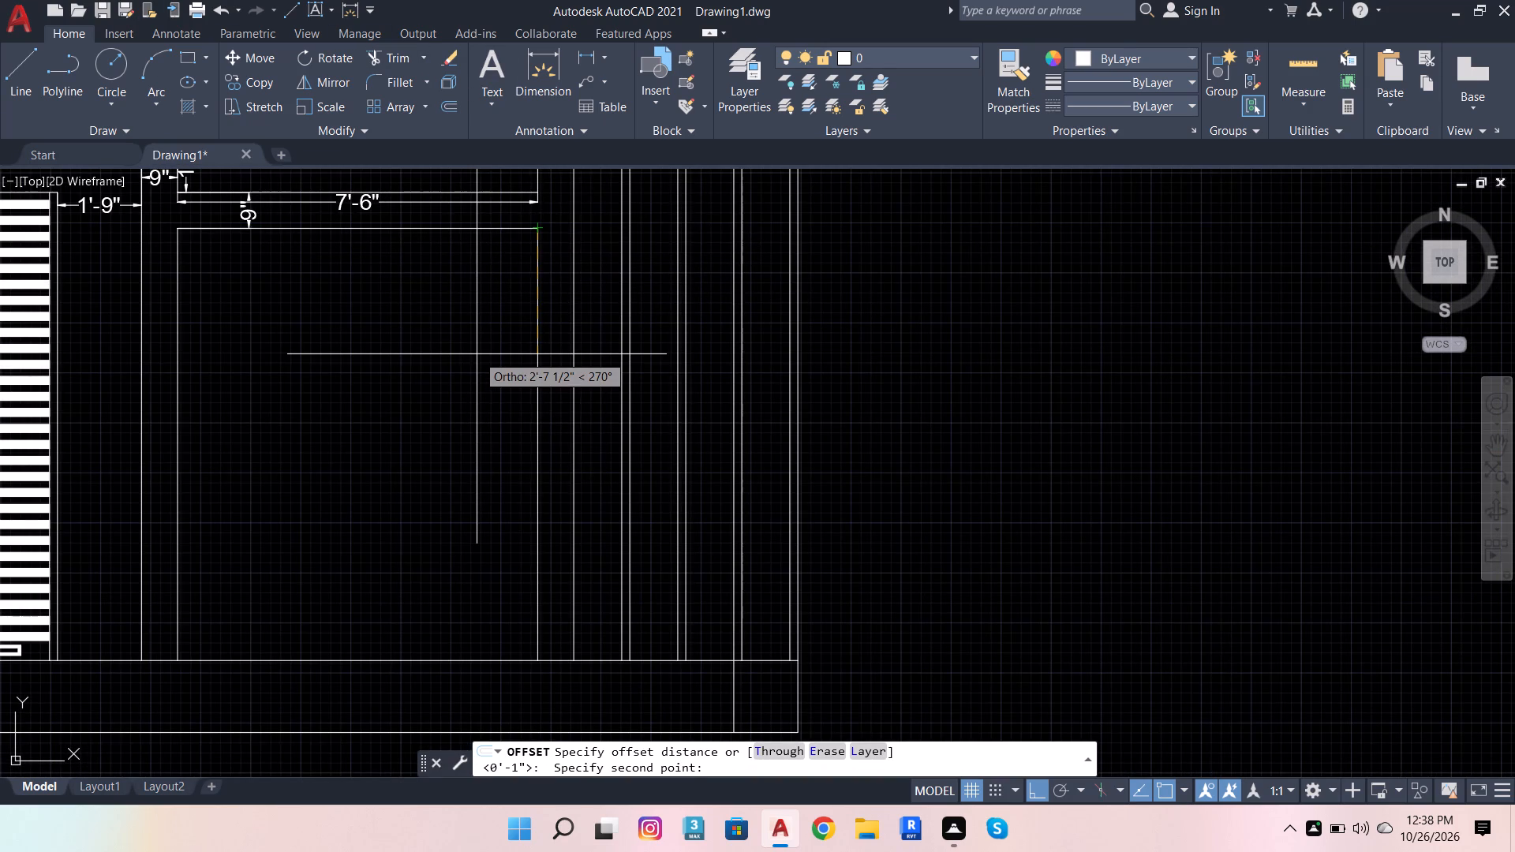
pyautogui.press('3')
pyautogui.press('Return')
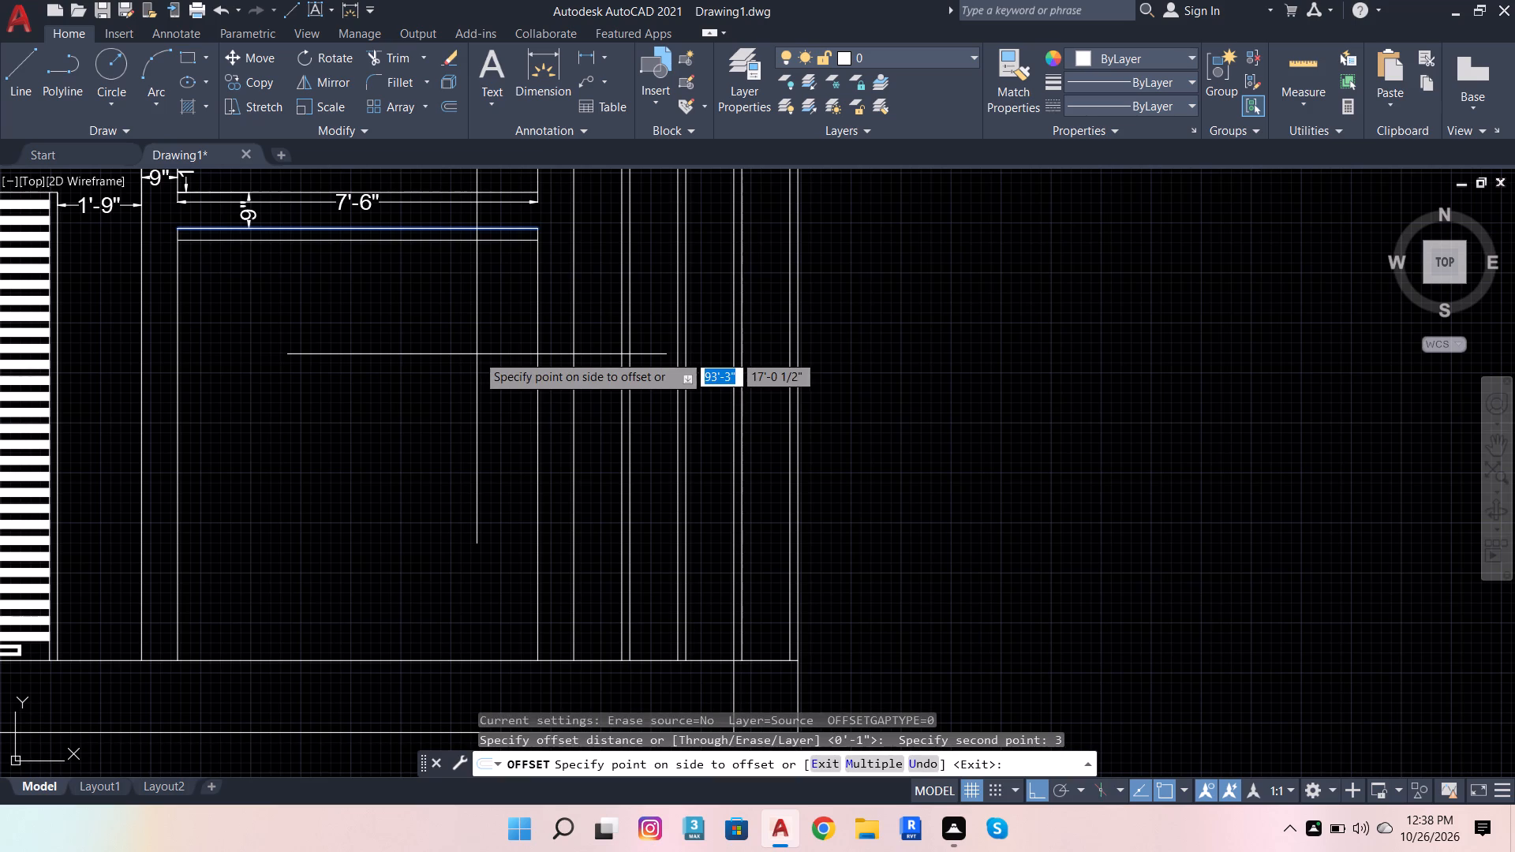
pyautogui.click(473, 381)
# Offset both vertical side edges of the same opening inward by 1".
pyautogui.click(443, 105)
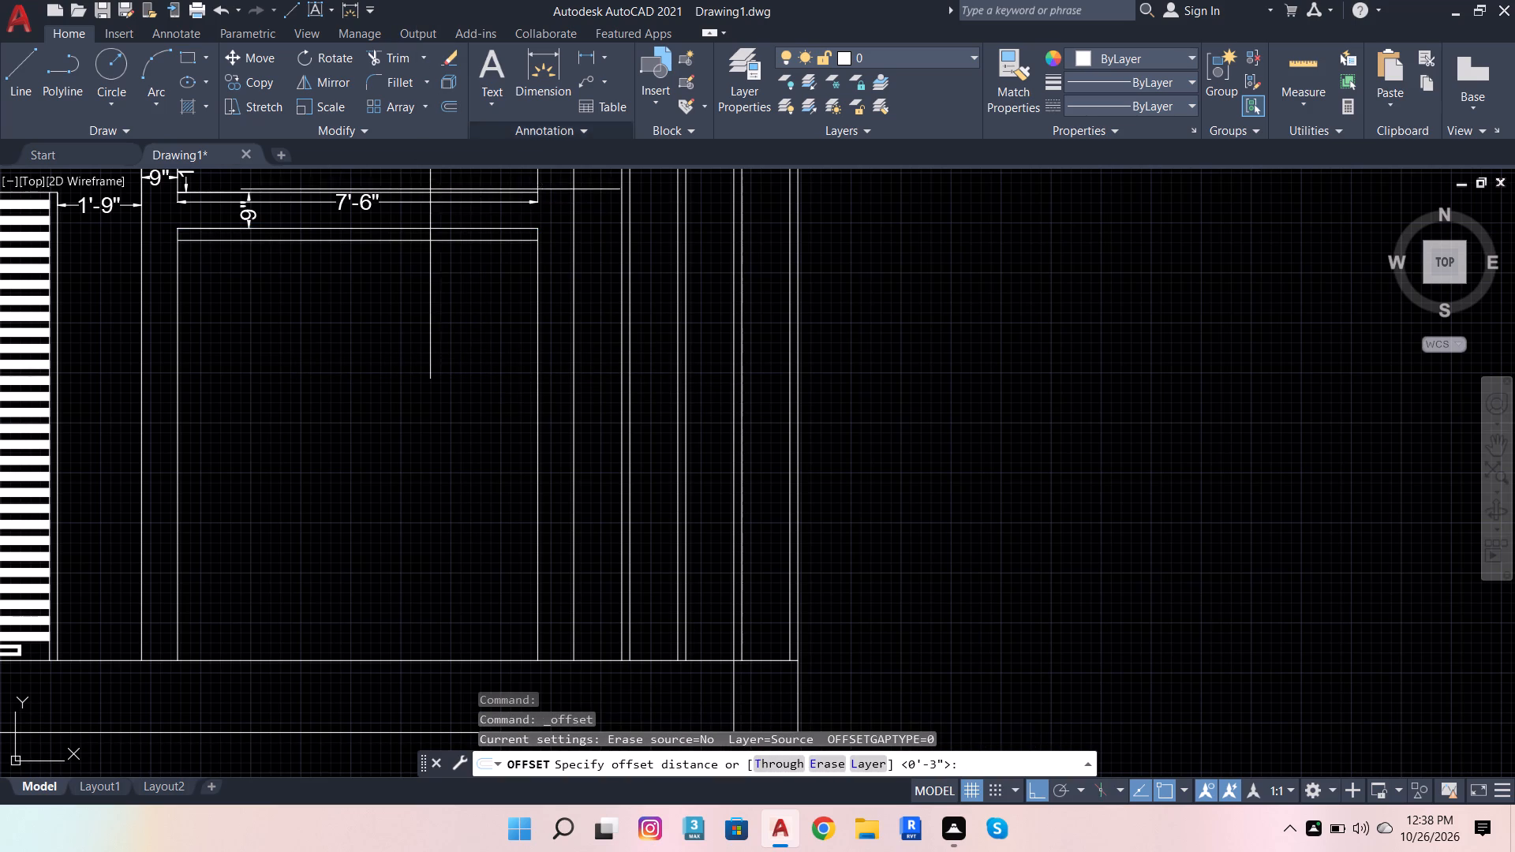
pyautogui.click(537, 230)
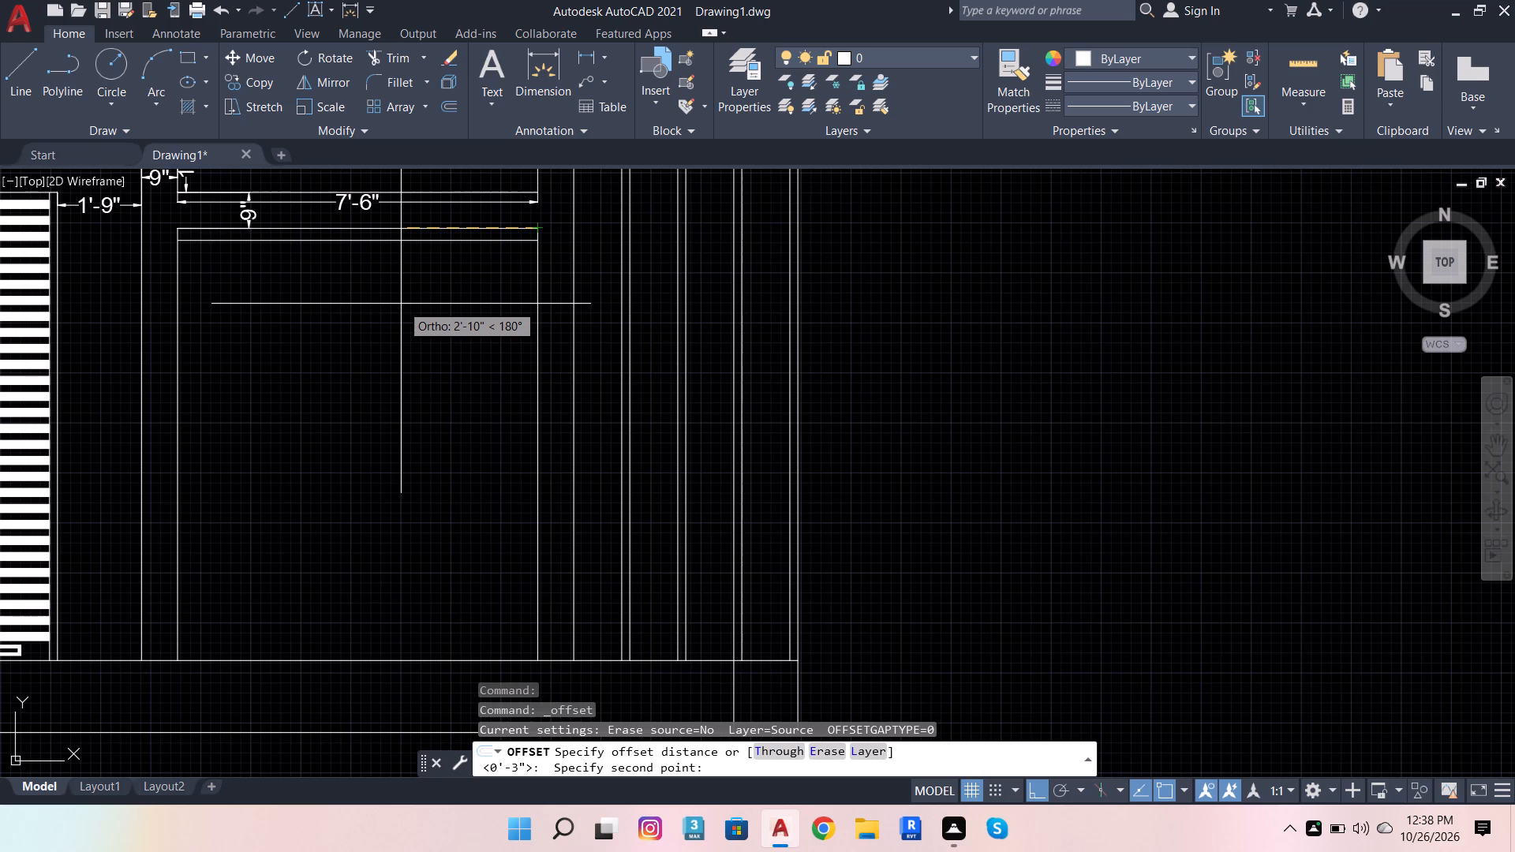
pyautogui.press('1')
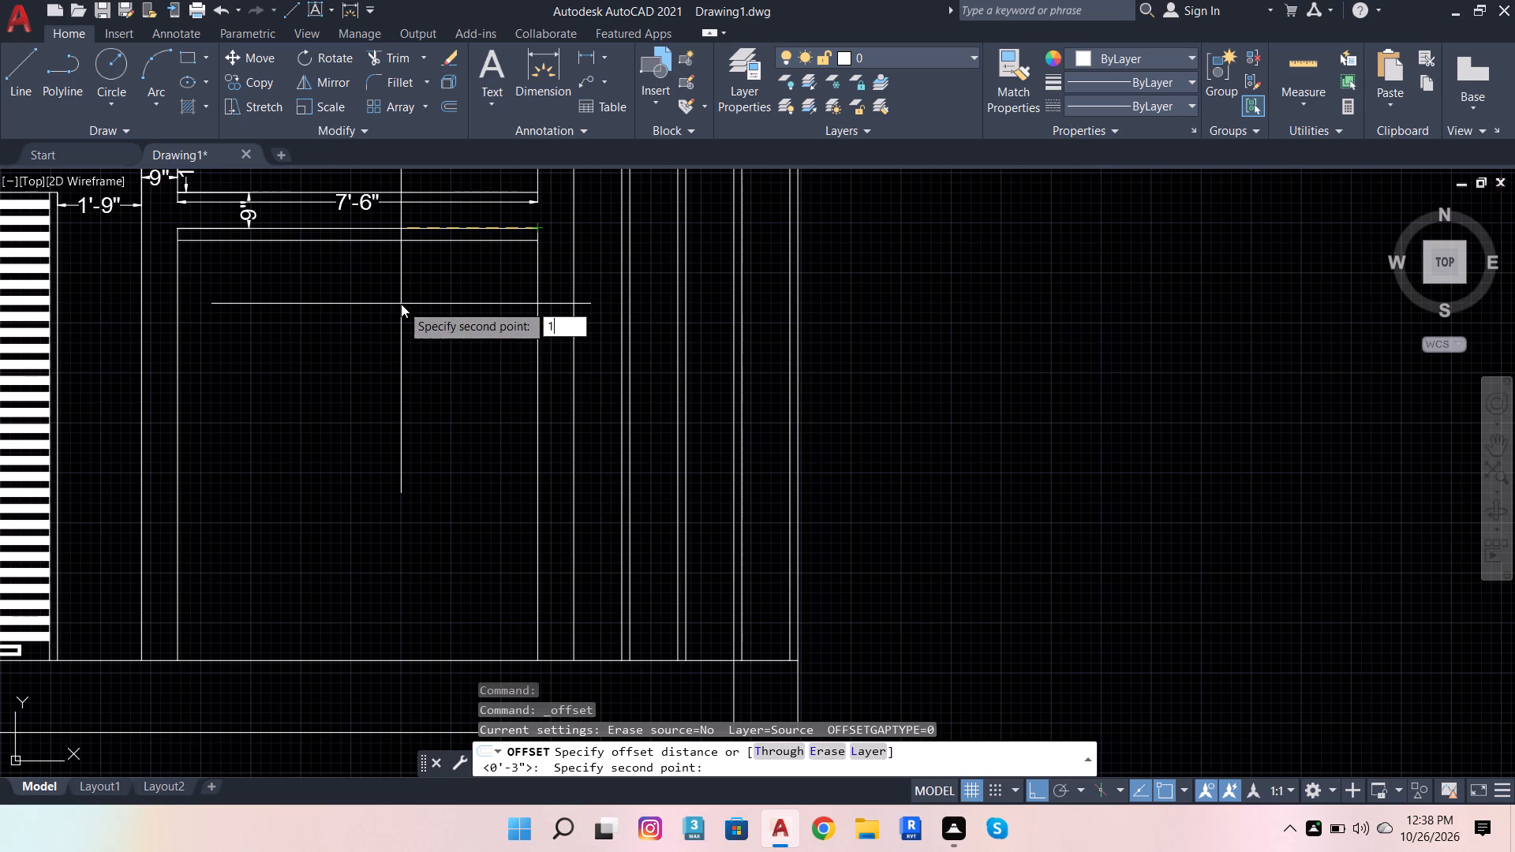
pyautogui.press('Return')
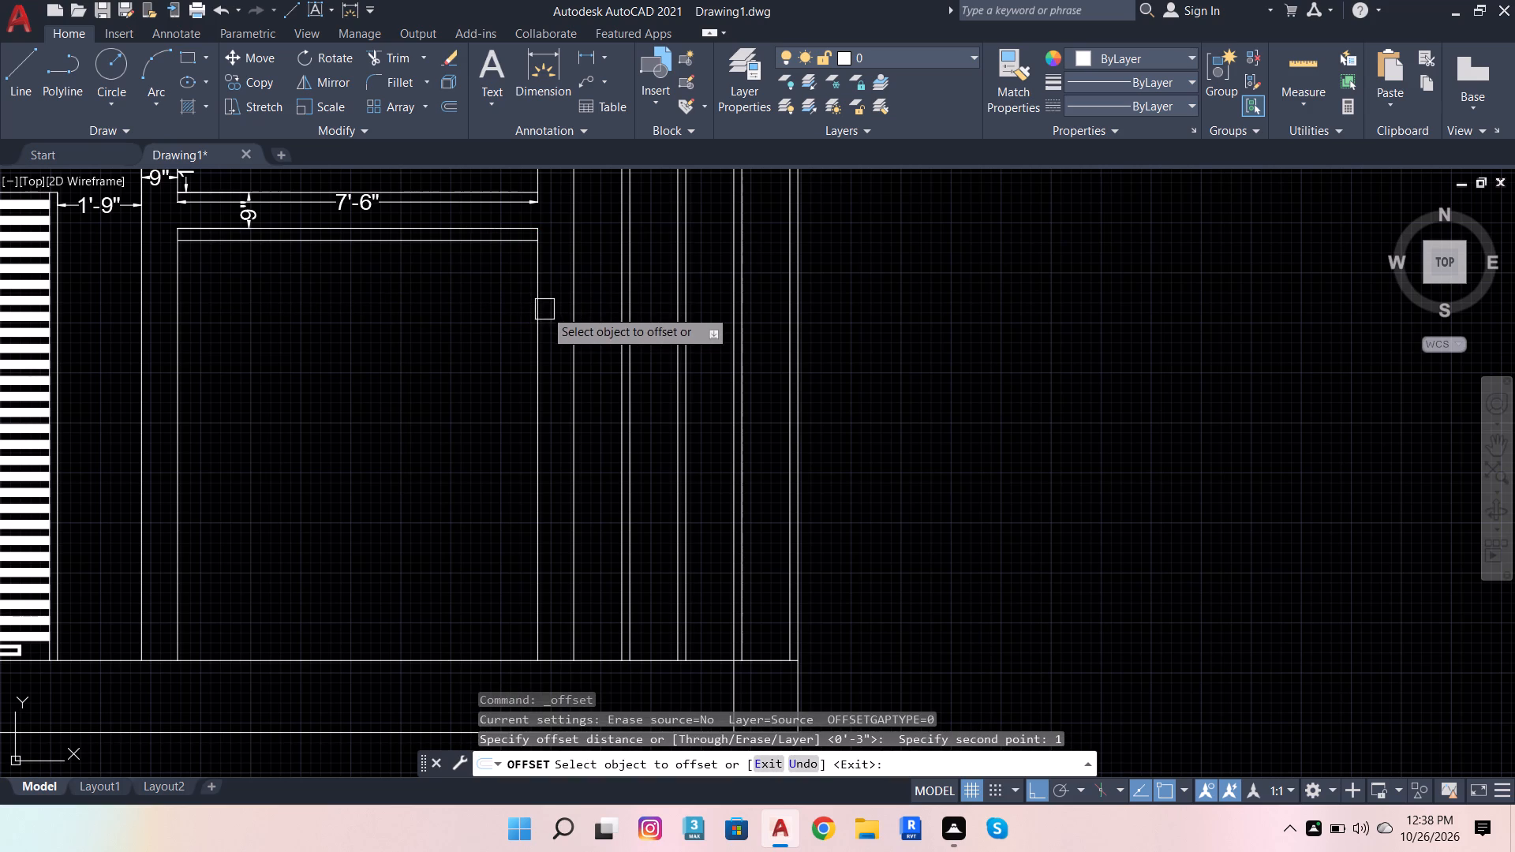
pyautogui.click(544, 309)
pyautogui.click(473, 330)
pyautogui.click(186, 346)
pyautogui.click(239, 337)
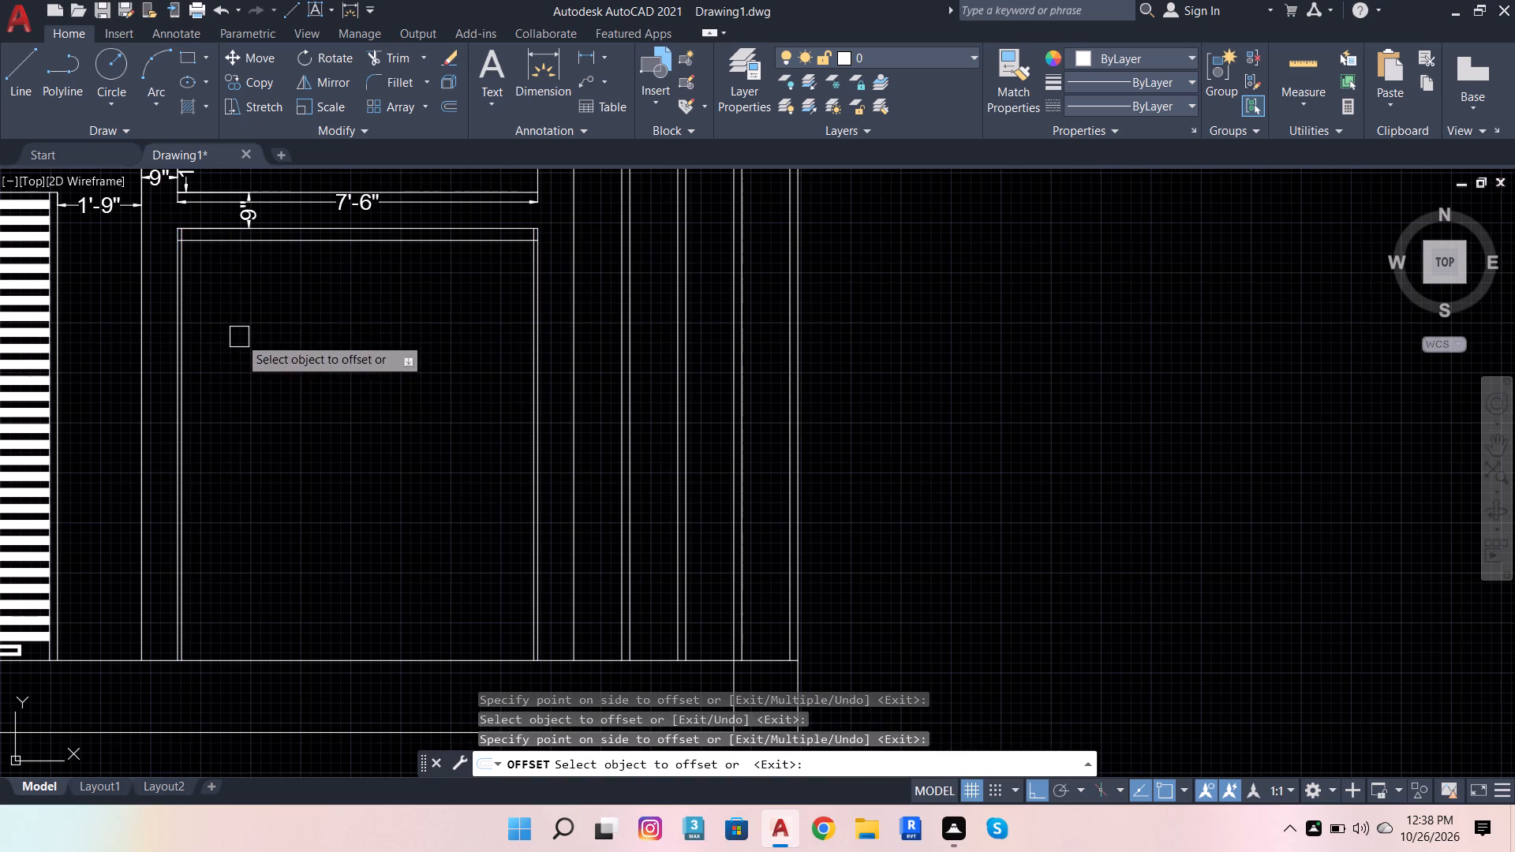
# Trim the overlapping line ends at both upper corners so the offset lines form a clean inner frame.
pyautogui.click(368, 54)
pyautogui.scroll(2, 207, 230)
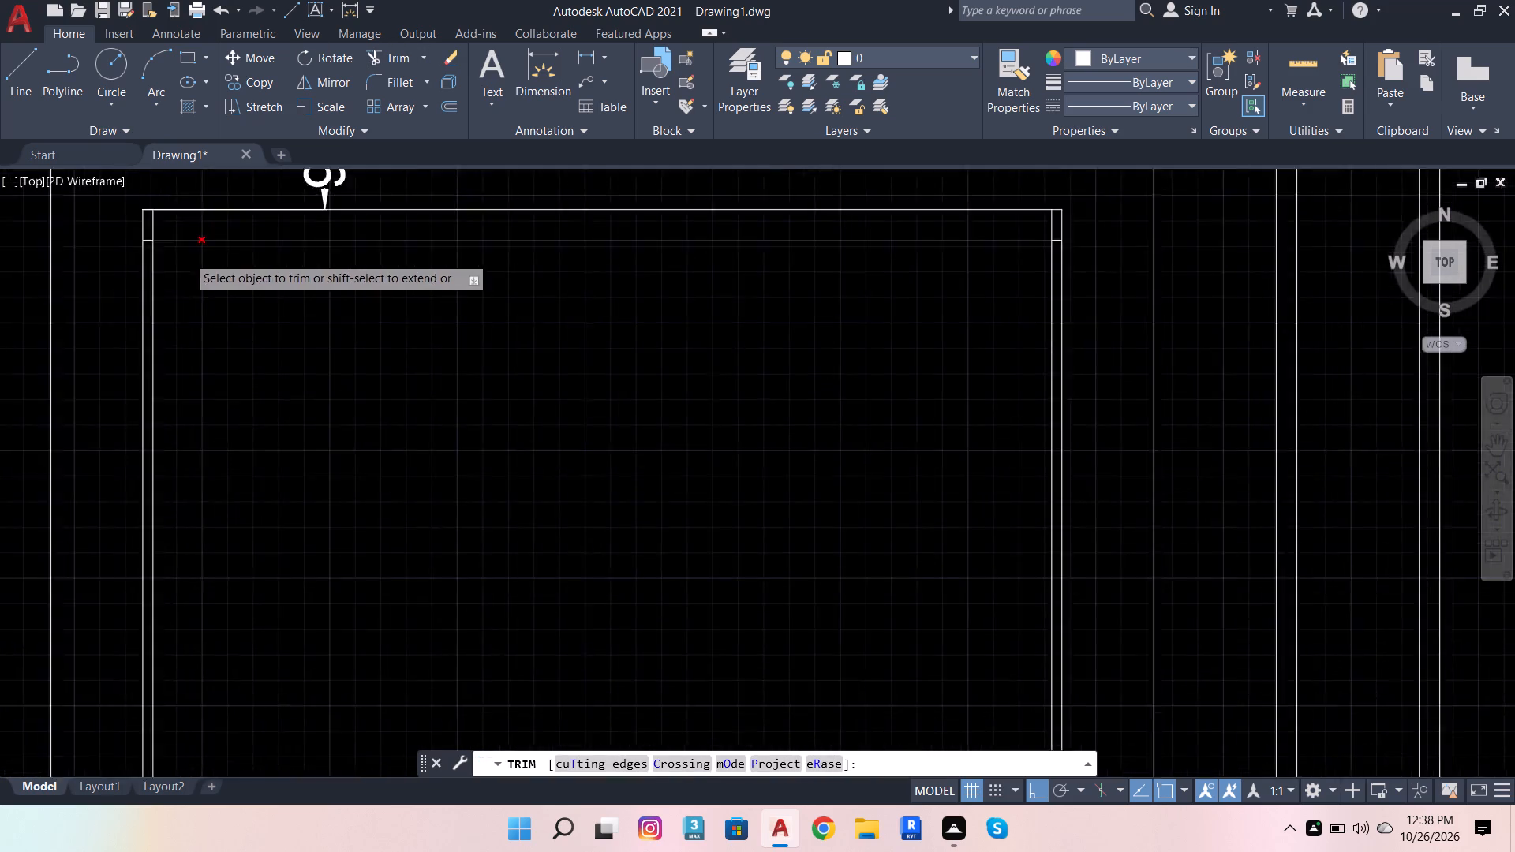
pyautogui.scroll(2, 185, 256)
pyautogui.scroll(1, 94, 203)
pyautogui.scroll(-2, 261, 331)
pyautogui.scroll(3, 182, 257)
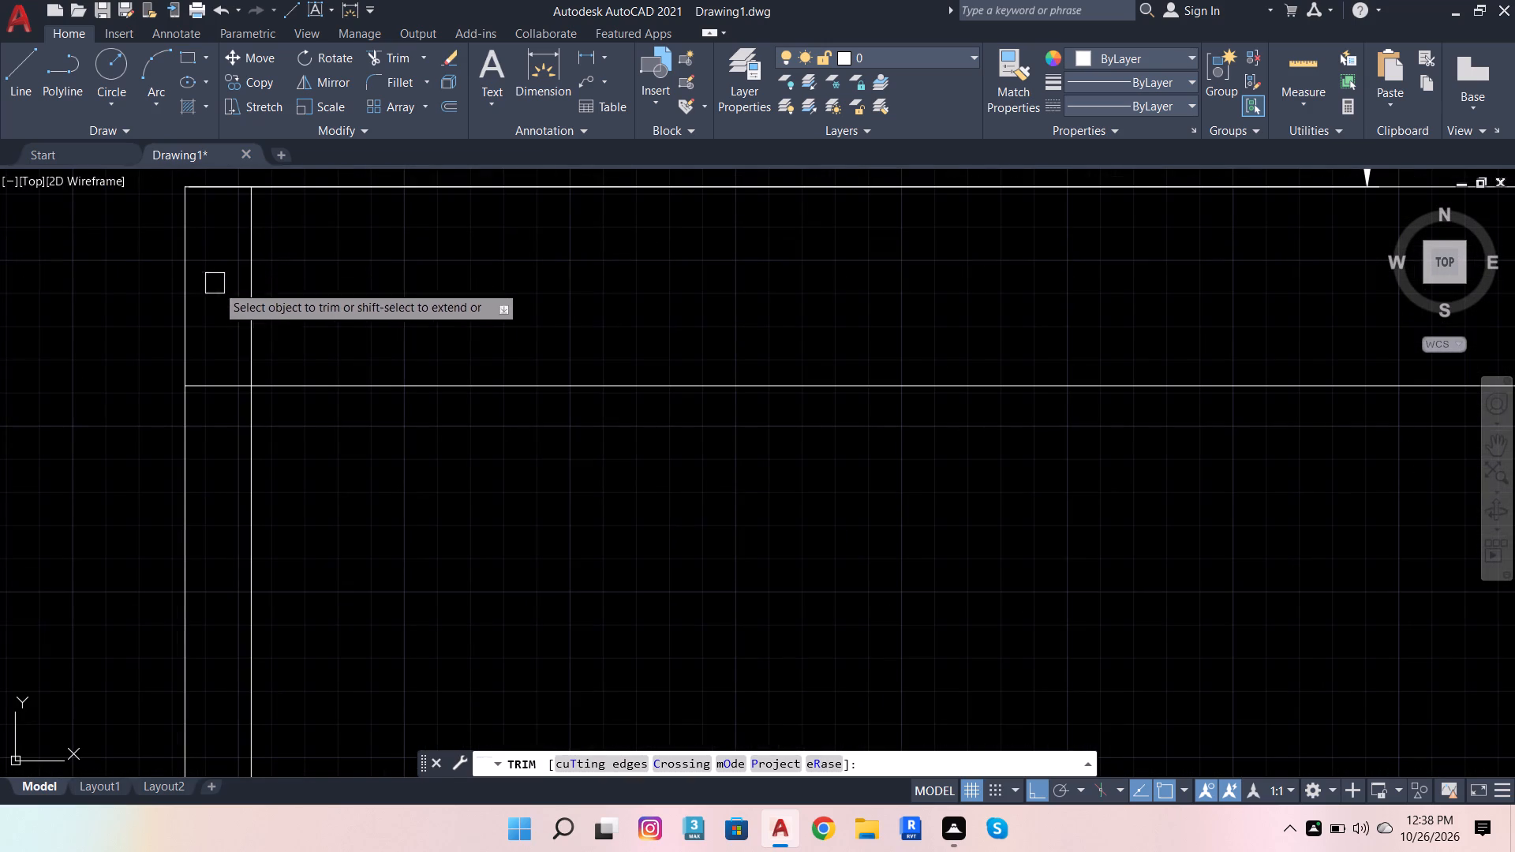
pyautogui.click(254, 296)
pyautogui.click(199, 387)
pyautogui.scroll(-4, 12, 343)
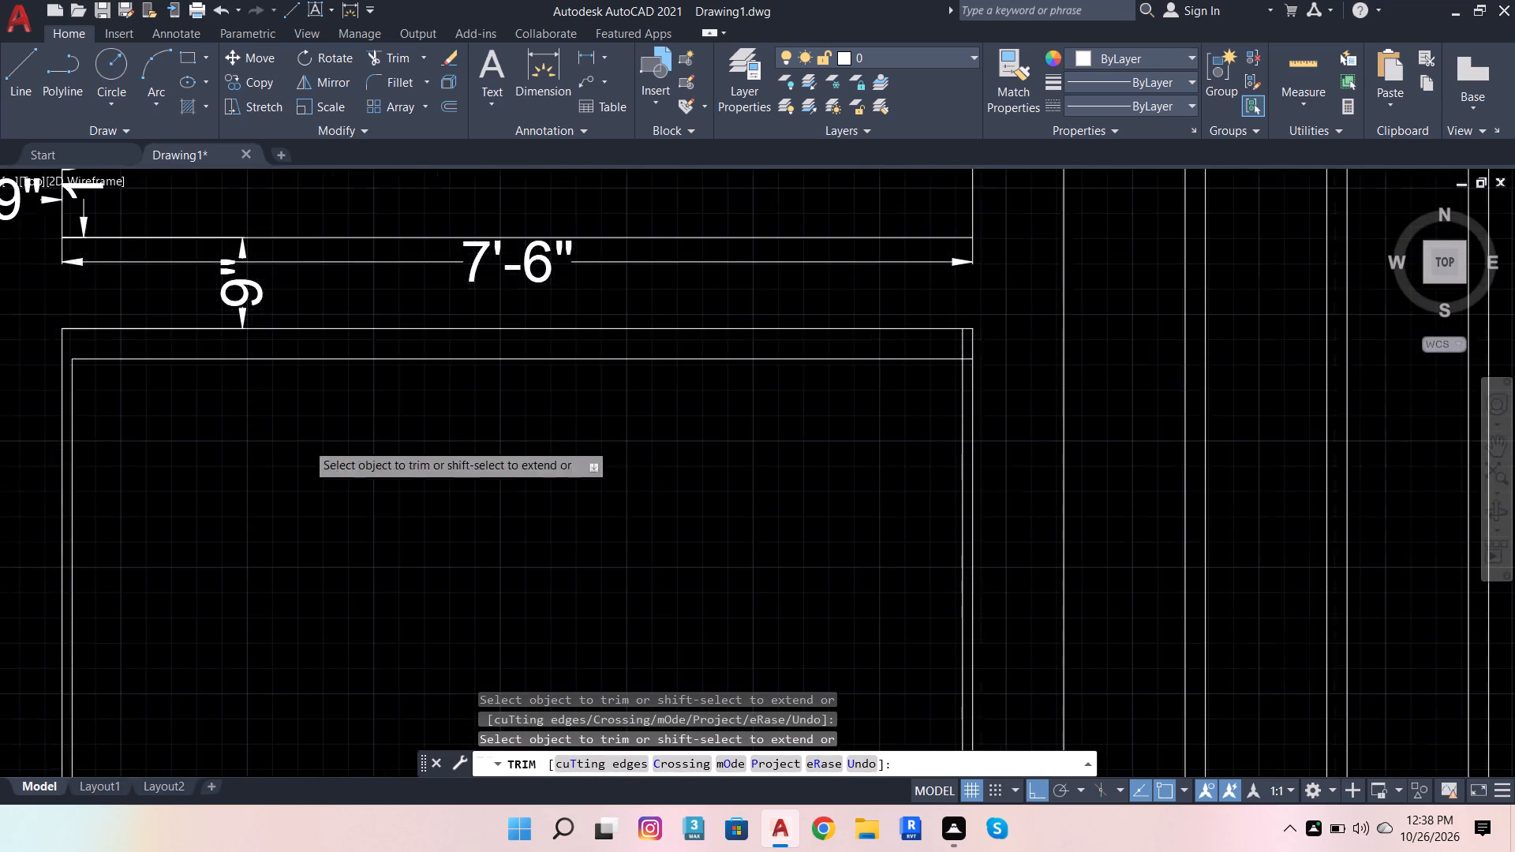
pyautogui.scroll(-2, 317, 443)
pyautogui.scroll(6, 564, 422)
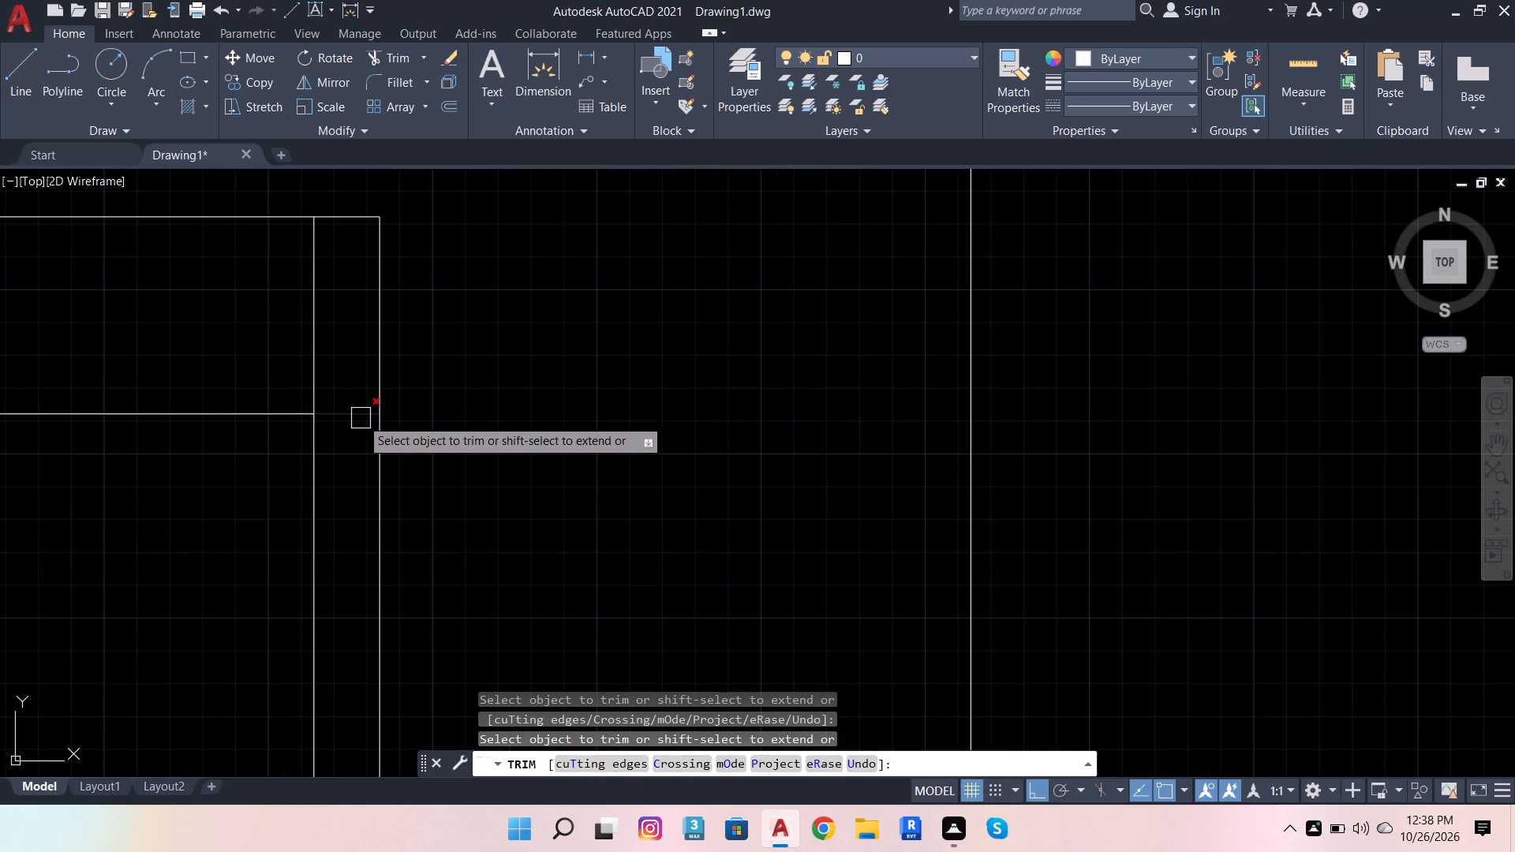
pyautogui.click(361, 418)
pyautogui.moveTo(316, 345); pyautogui.dragTo(327, 342)
pyautogui.scroll(-6, 649, 316)
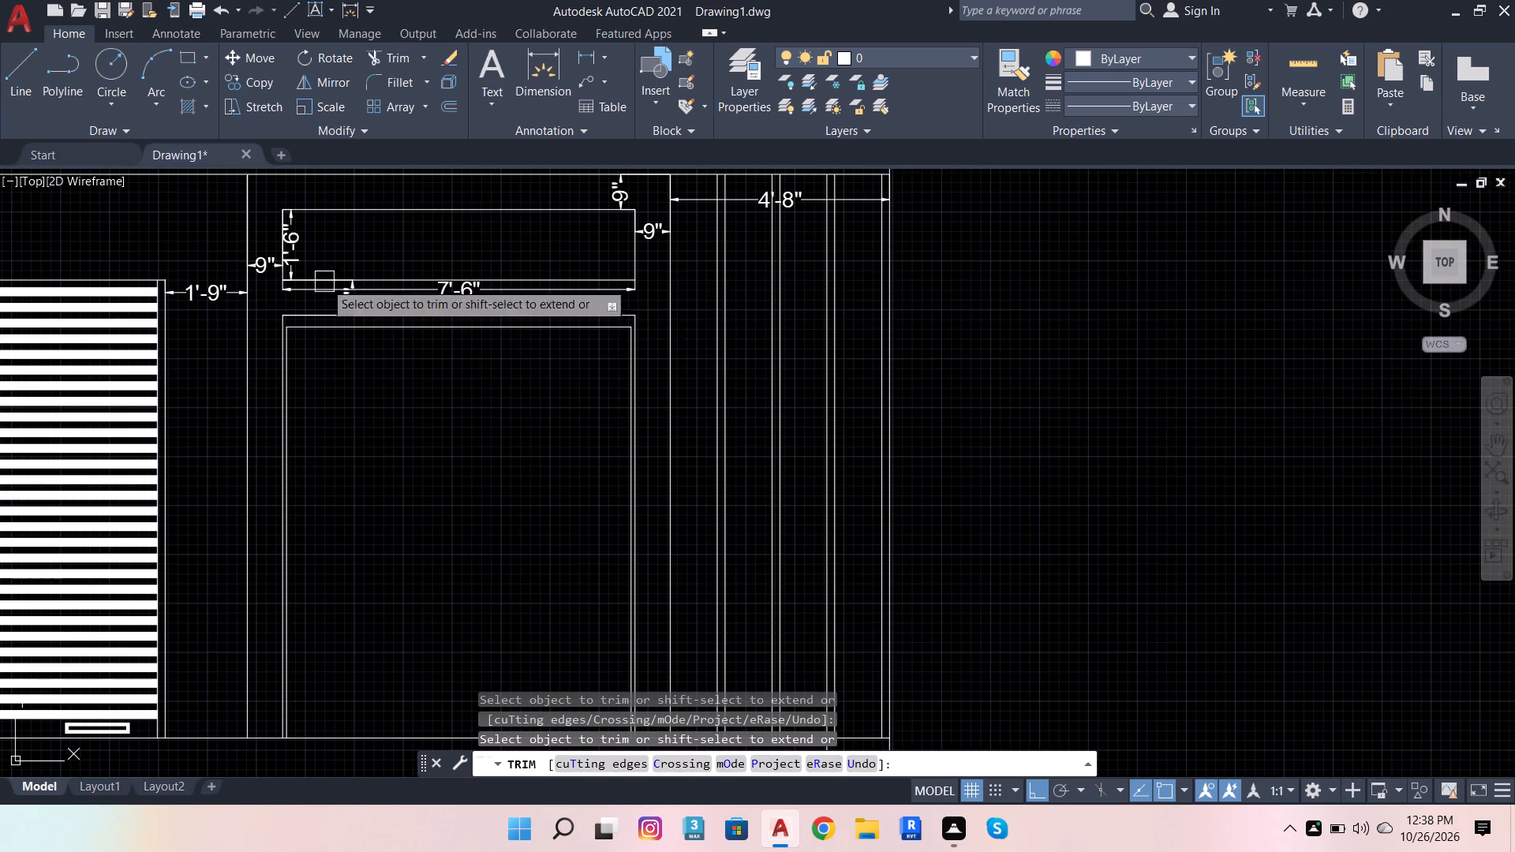
# Offset the inner frame's left edge repeatedly inward at 2" spacing to build a band of seven vertical lines.
pyautogui.click(436, 107)
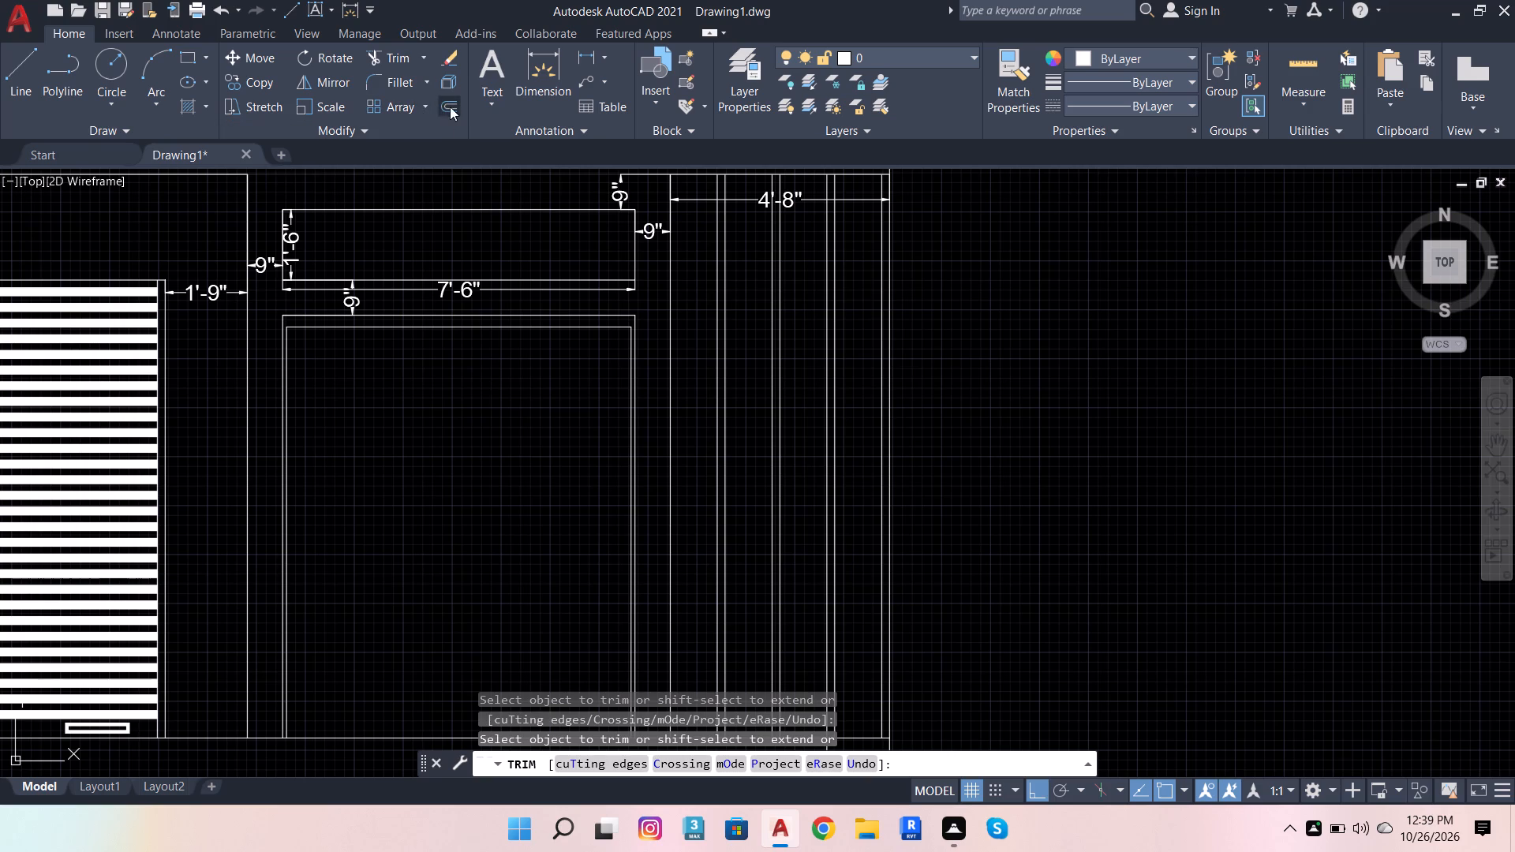
pyautogui.click(450, 106)
pyautogui.scroll(3, 294, 336)
pyautogui.click(267, 303)
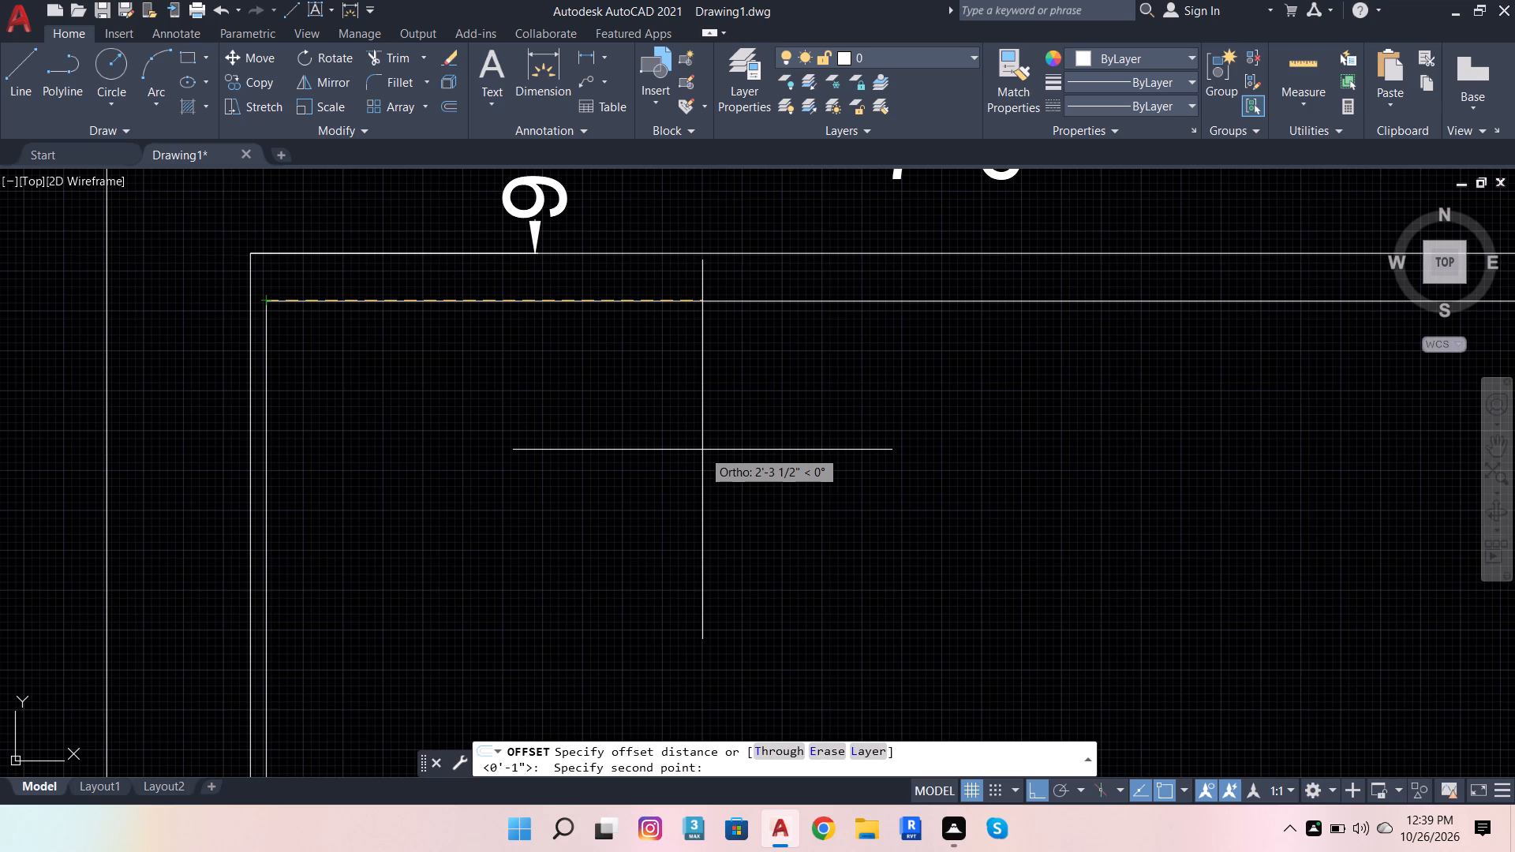
pyautogui.press('2')
pyautogui.press('Return')
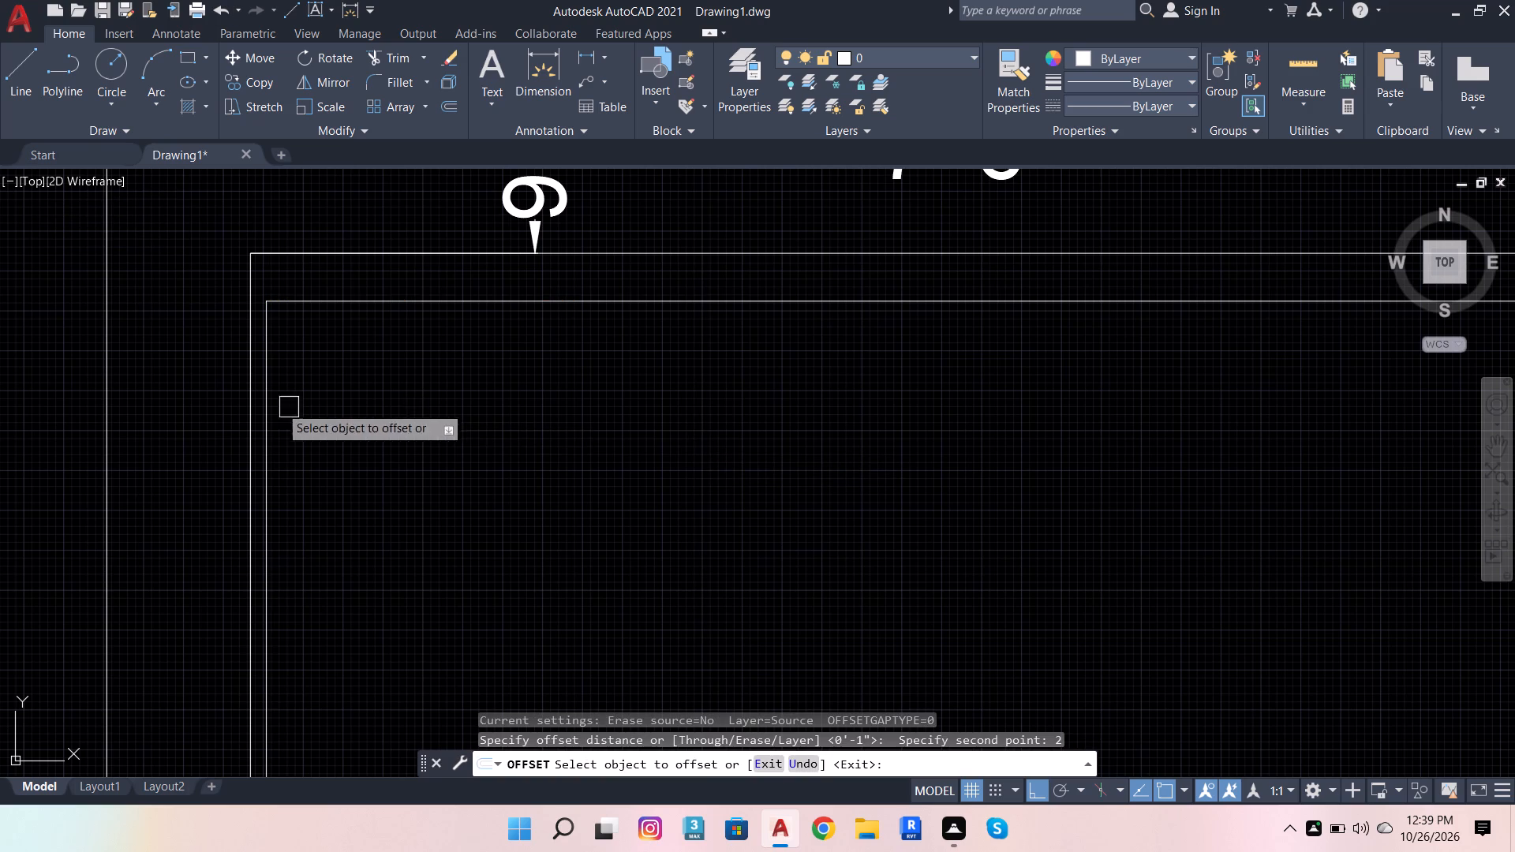
pyautogui.moveTo(272, 376); pyautogui.dragTo(286, 380)
pyautogui.moveTo(359, 377); pyautogui.dragTo(342, 384)
pyautogui.click(295, 379)
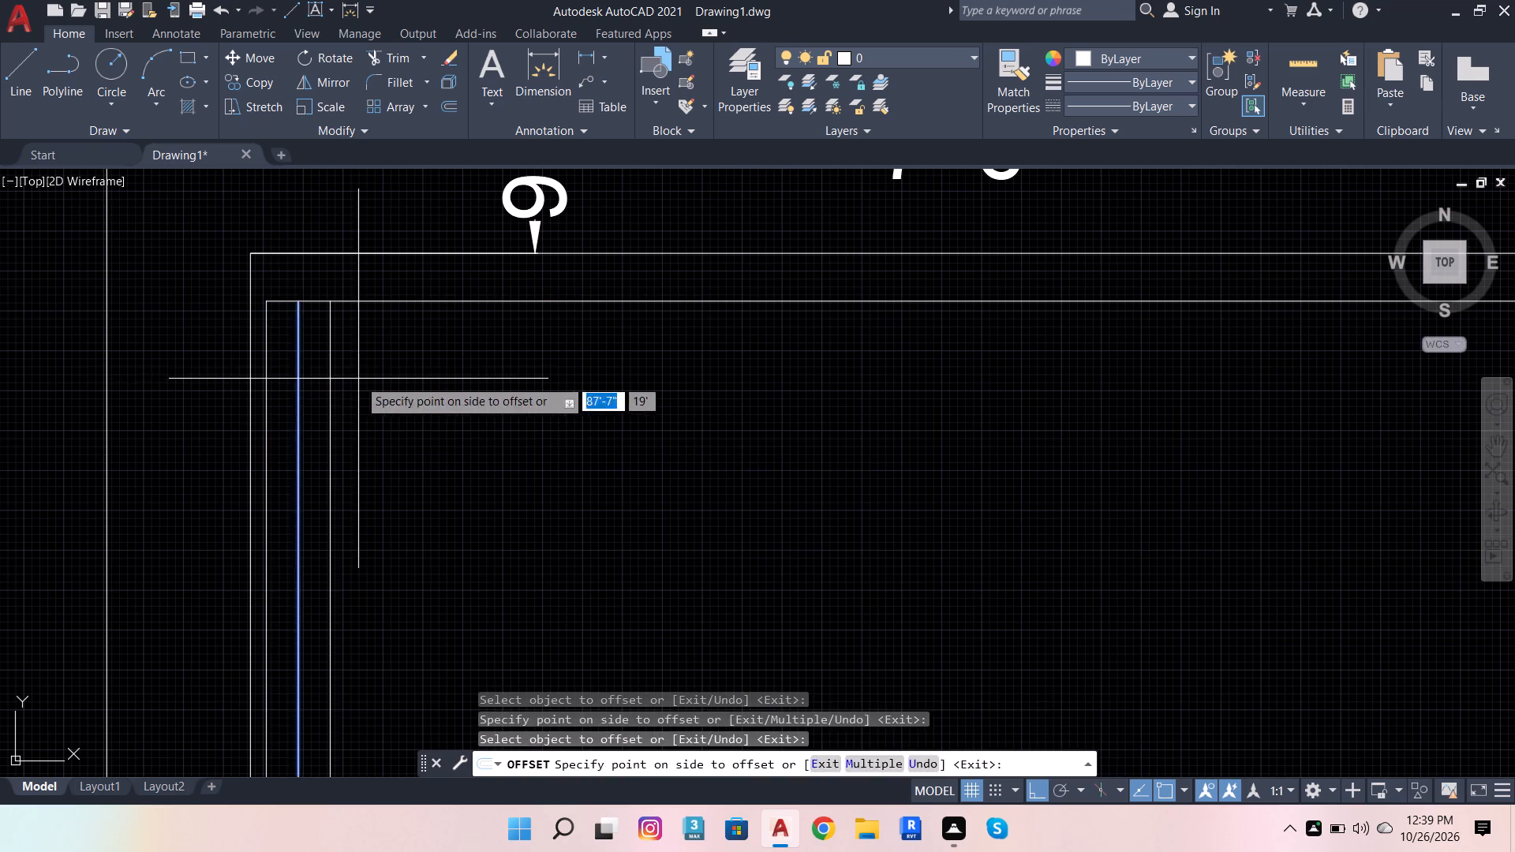
pyautogui.click(358, 379)
pyautogui.scroll(-4, 365, 376)
pyautogui.scroll(2, 376, 392)
pyautogui.click(335, 376)
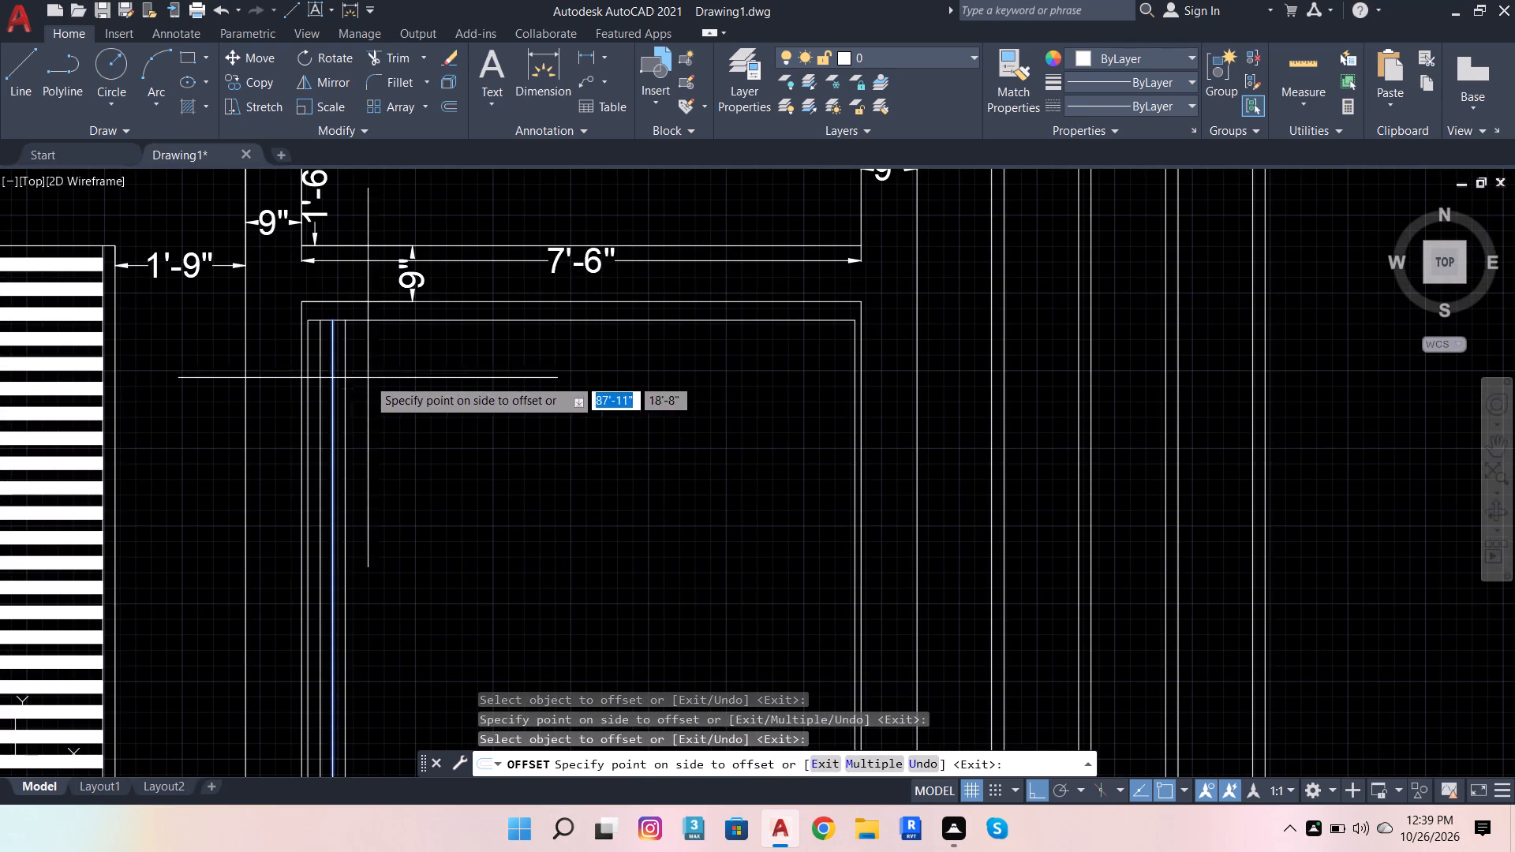
pyautogui.click(368, 378)
pyautogui.click(351, 364)
pyautogui.click(369, 372)
pyautogui.moveTo(357, 363); pyautogui.dragTo(367, 365)
pyautogui.click(382, 367)
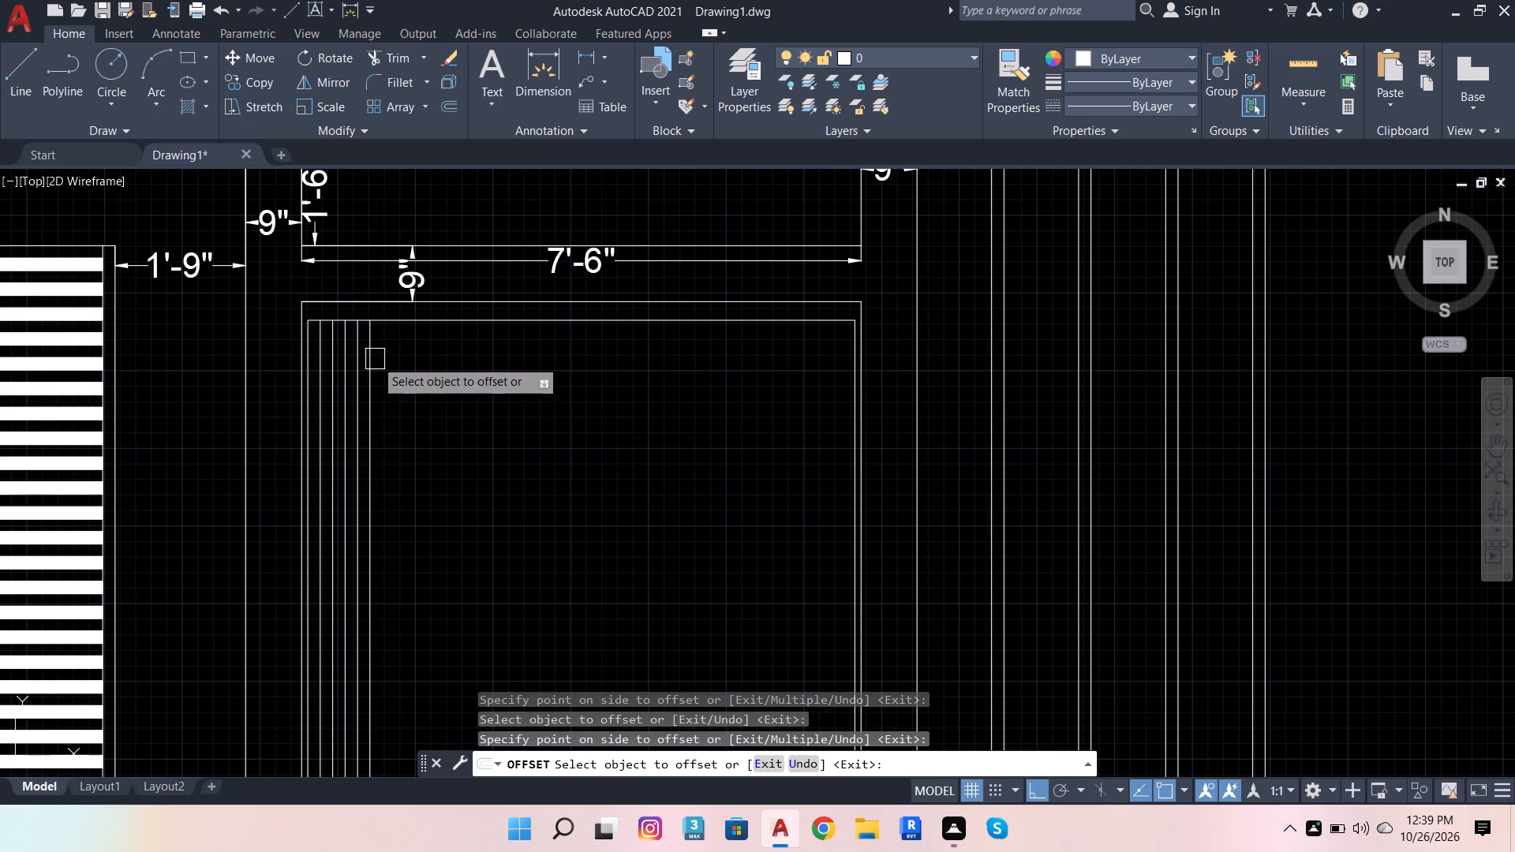
pyautogui.click(375, 358)
pyautogui.click(401, 365)
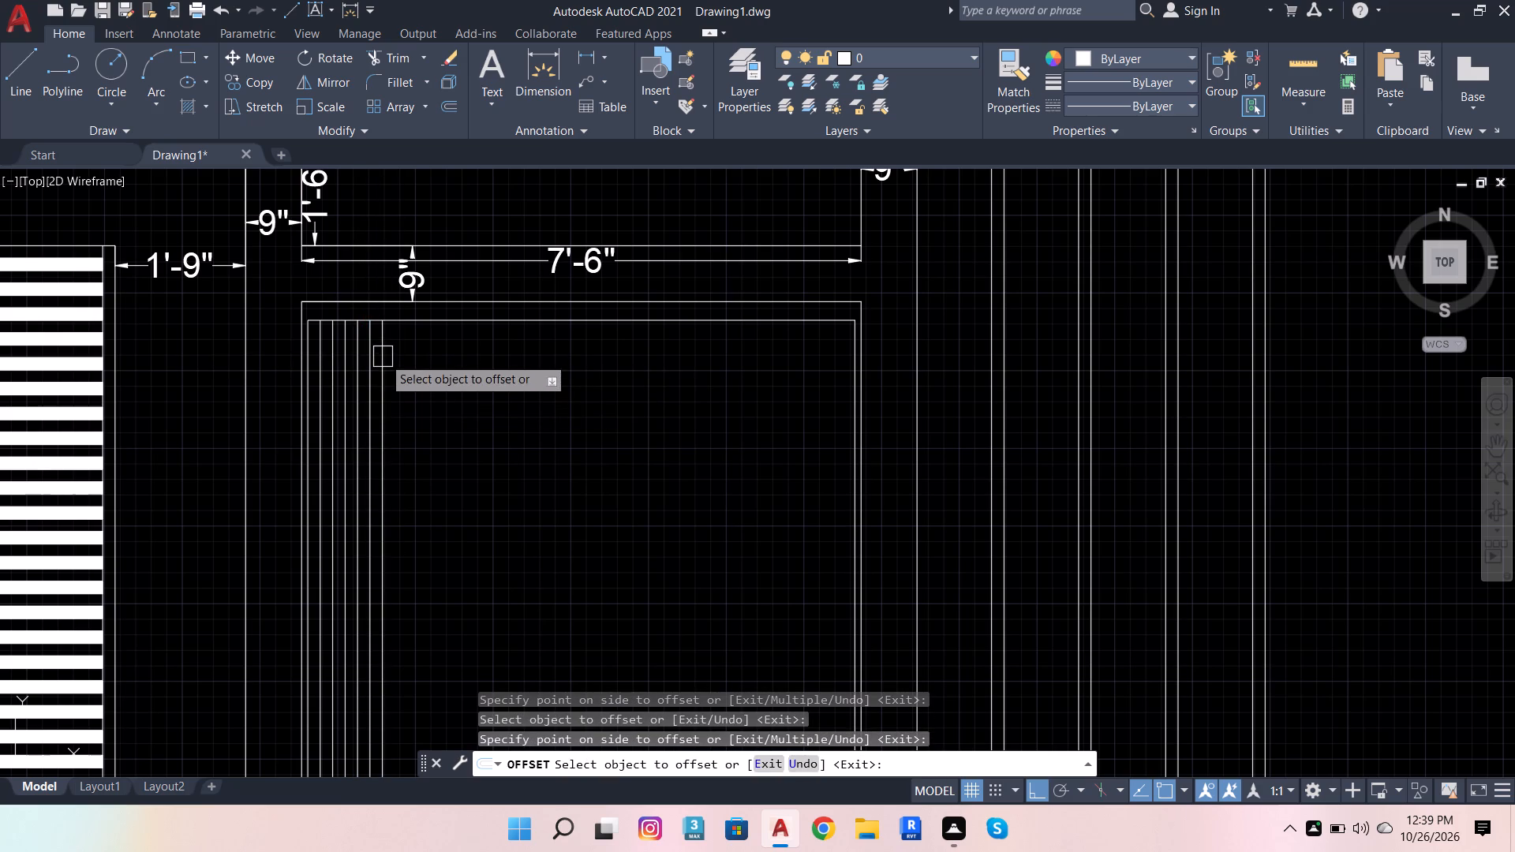
pyautogui.click(389, 357)
pyautogui.click(420, 361)
pyautogui.click(399, 353)
pyautogui.click(403, 358)
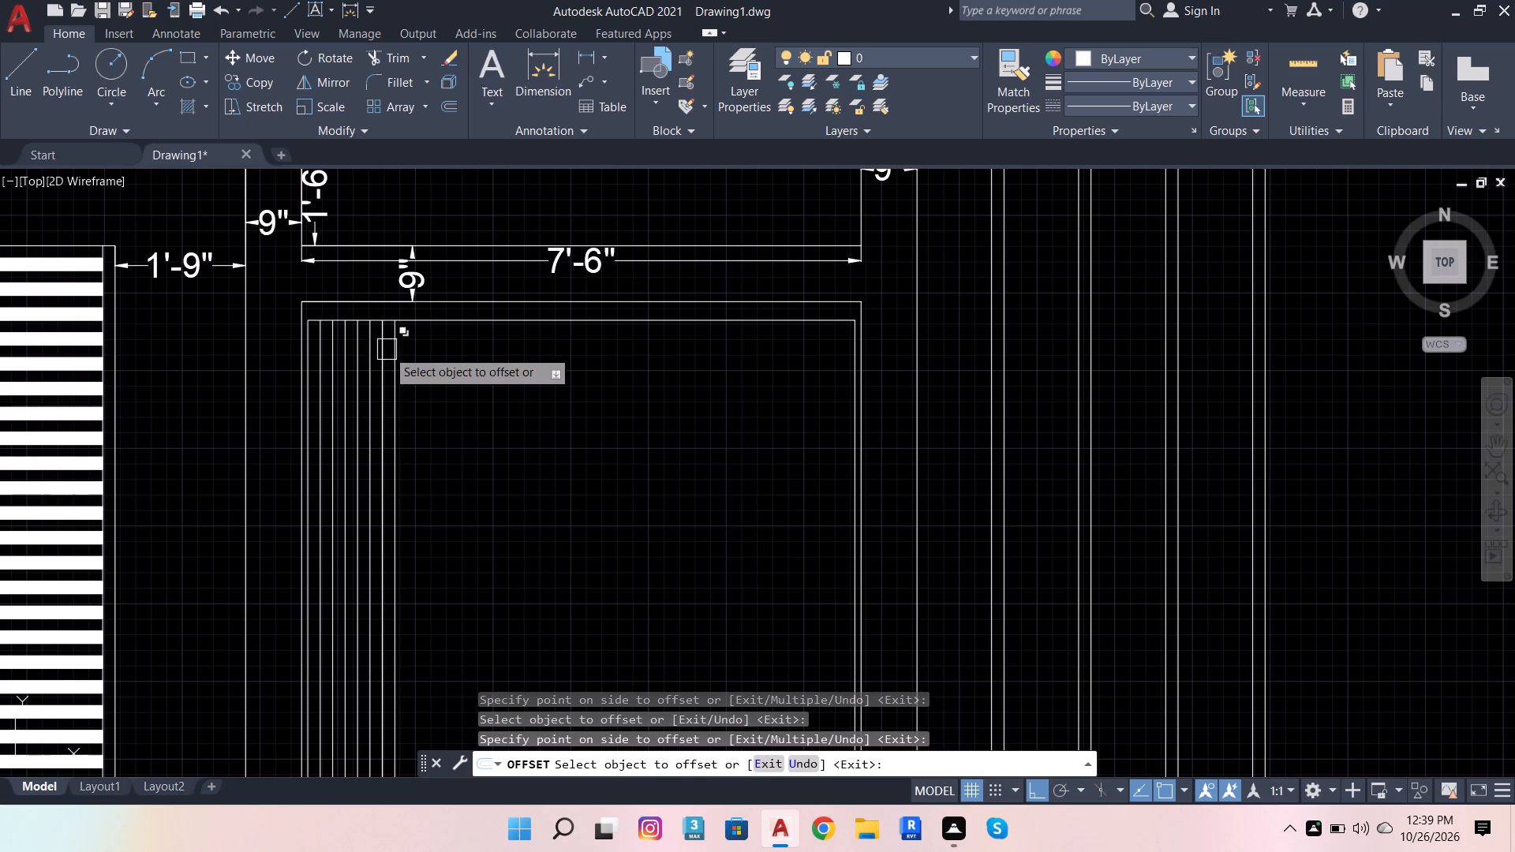
# Offset the inner frame's top edge downward four times at 2" spacing.
pyautogui.click(428, 326)
pyautogui.click(431, 395)
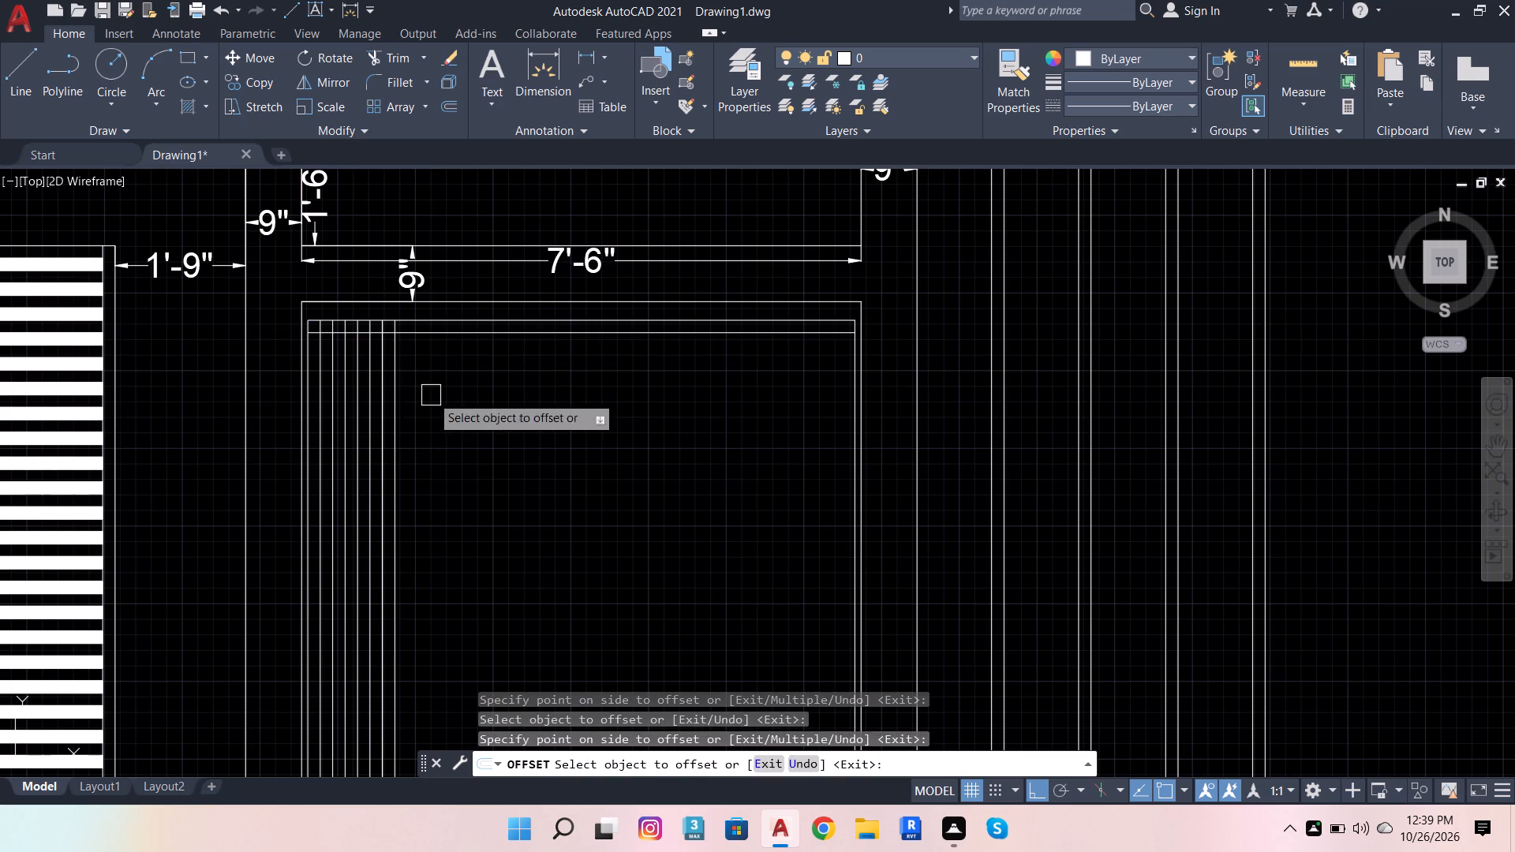
pyautogui.moveTo(454, 339); pyautogui.dragTo(454, 349)
pyautogui.click(455, 371)
pyautogui.moveTo(454, 353); pyautogui.dragTo(456, 369)
pyautogui.click(457, 377)
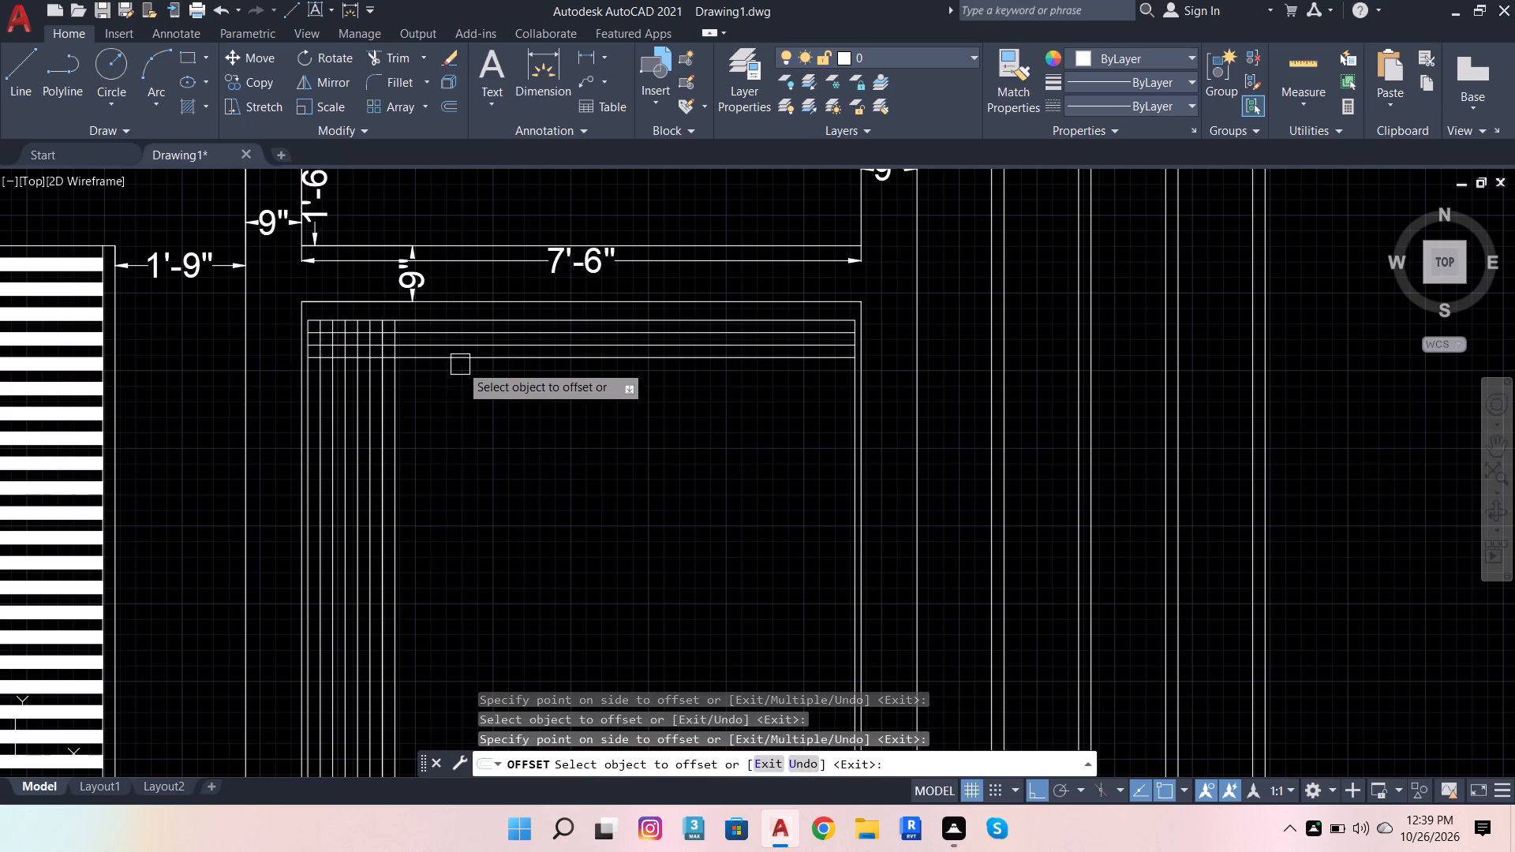
pyautogui.moveTo(461, 364); pyautogui.dragTo(460, 383)
pyautogui.click(459, 394)
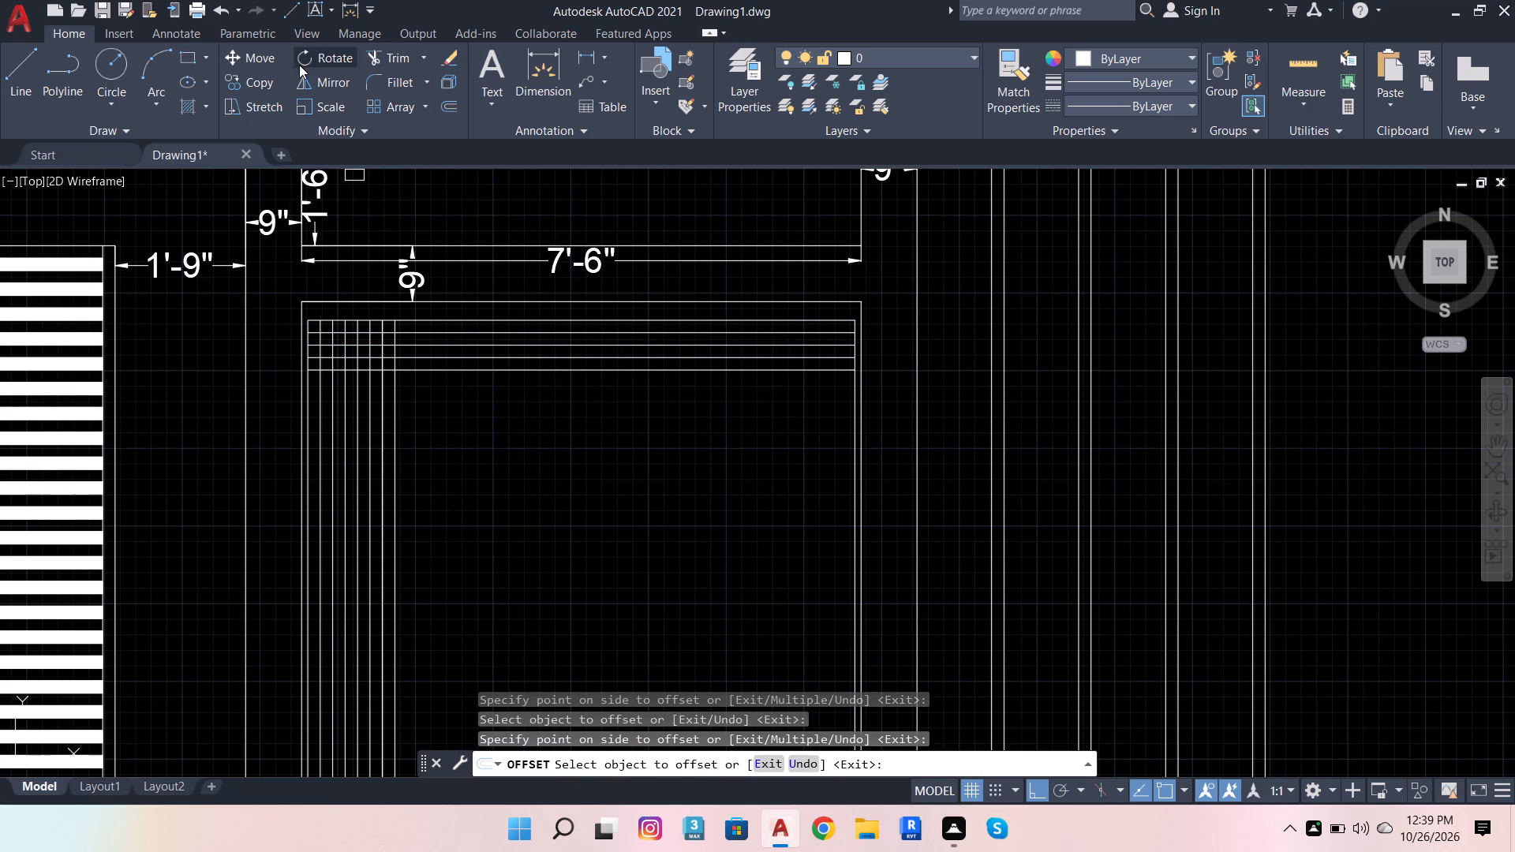
# Trim the four horizontal lines back to the seventh vertical line and erase their leftover pieces across the vertical band.
pyautogui.click(399, 58)
pyautogui.scroll(4, 340, 310)
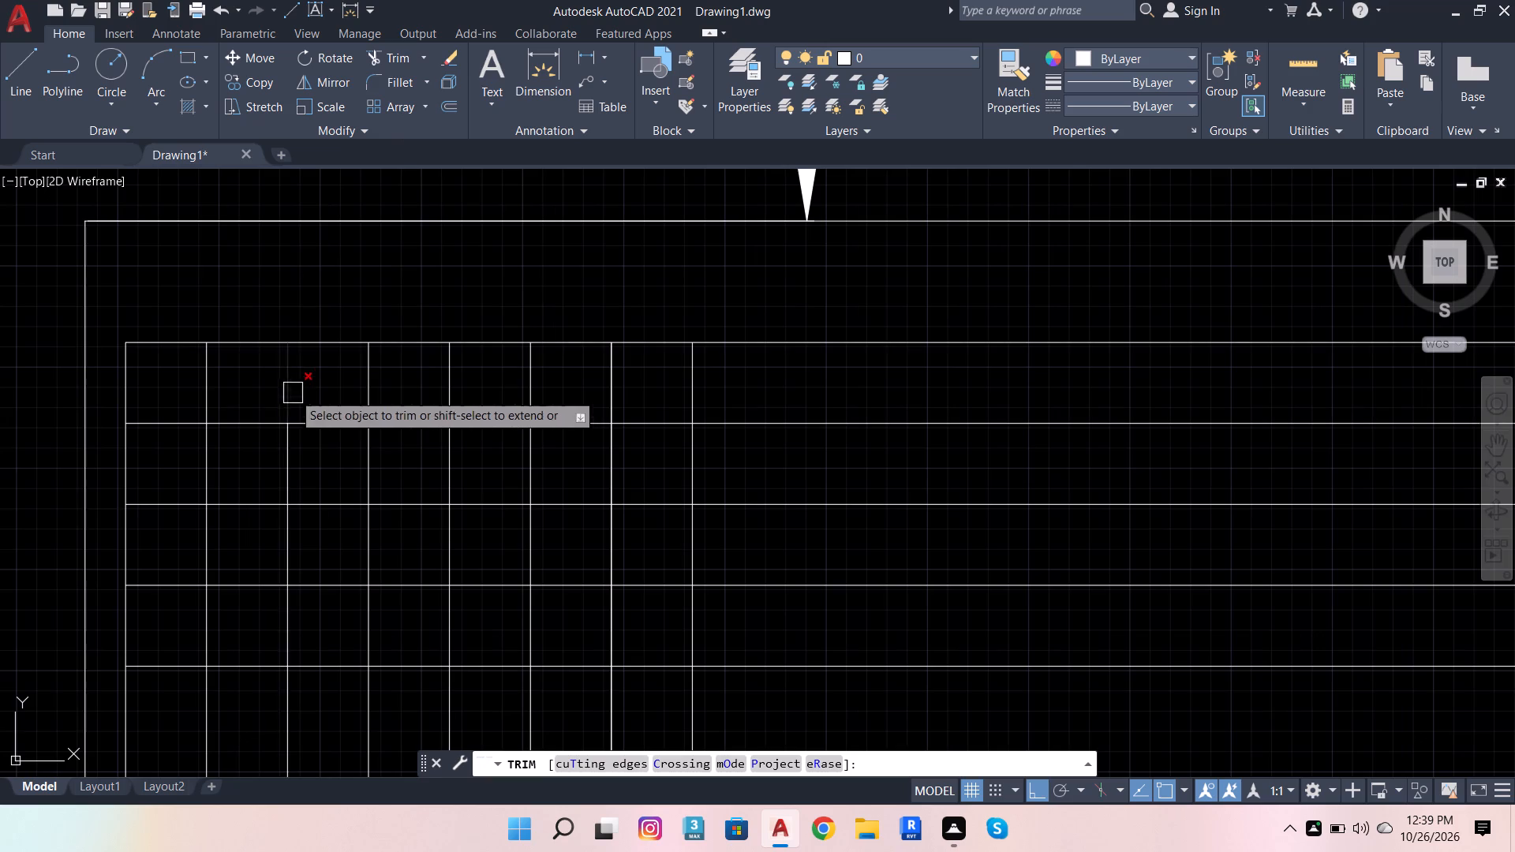
pyautogui.click(645, 400)
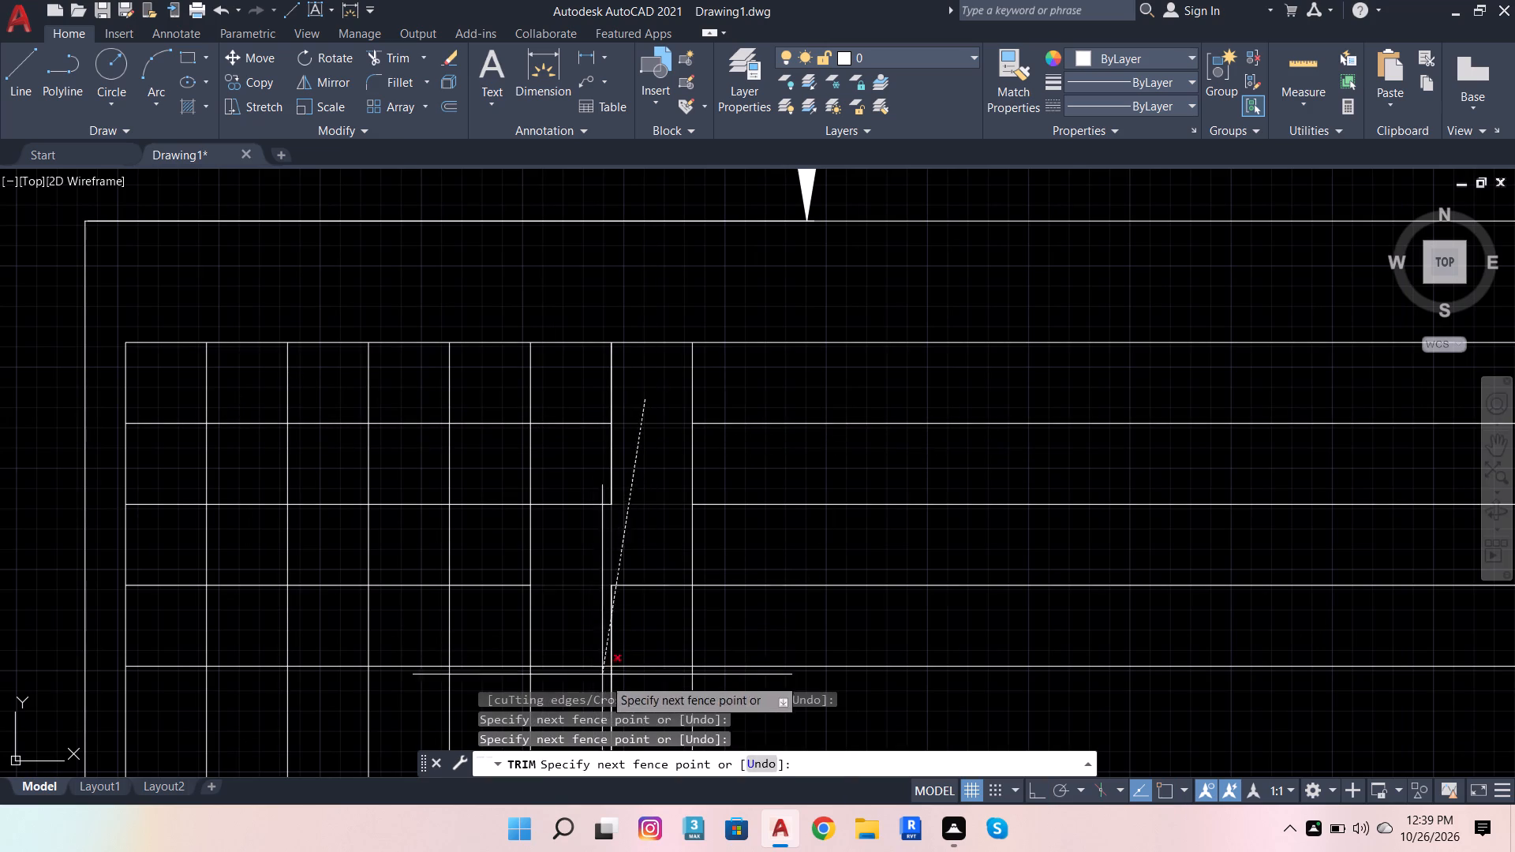
pyautogui.click(647, 673)
pyautogui.scroll(-4, 564, 409)
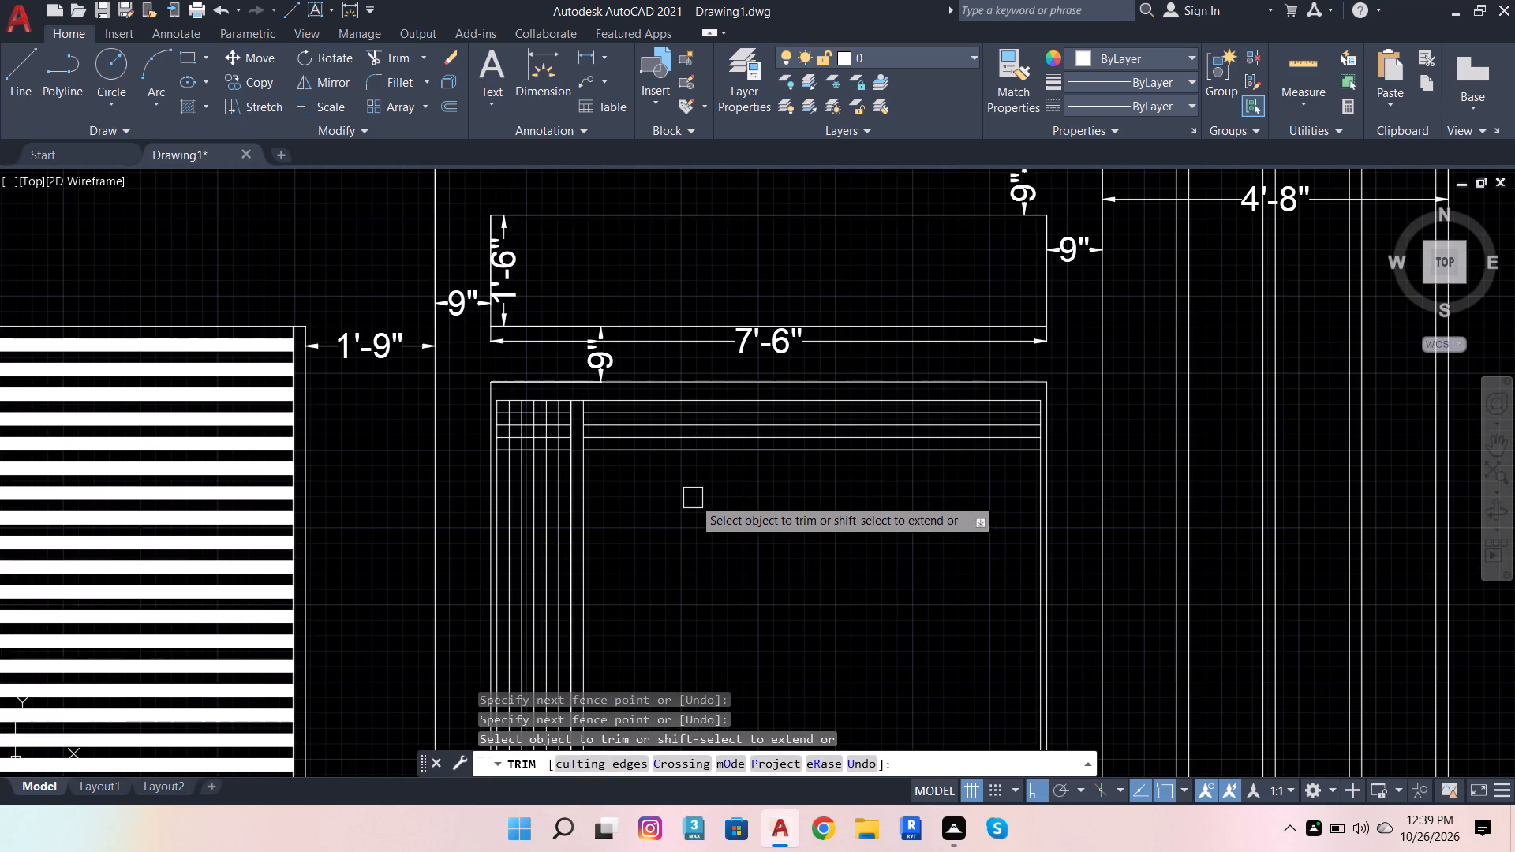
pyautogui.scroll(1, 693, 498)
pyautogui.press('Escape')
pyautogui.scroll(2, 431, 374)
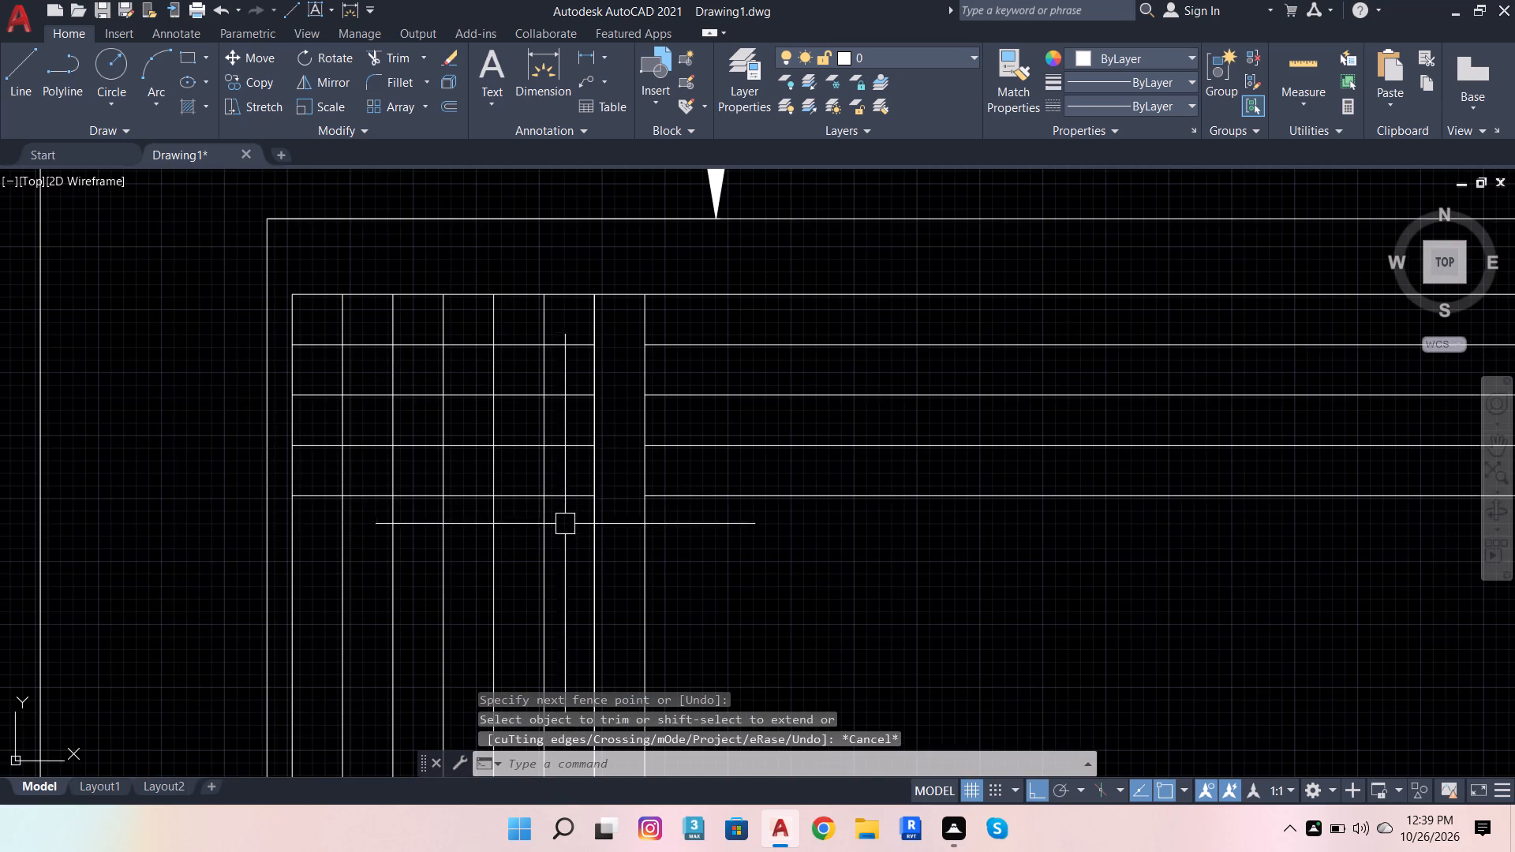
pyautogui.click(571, 516)
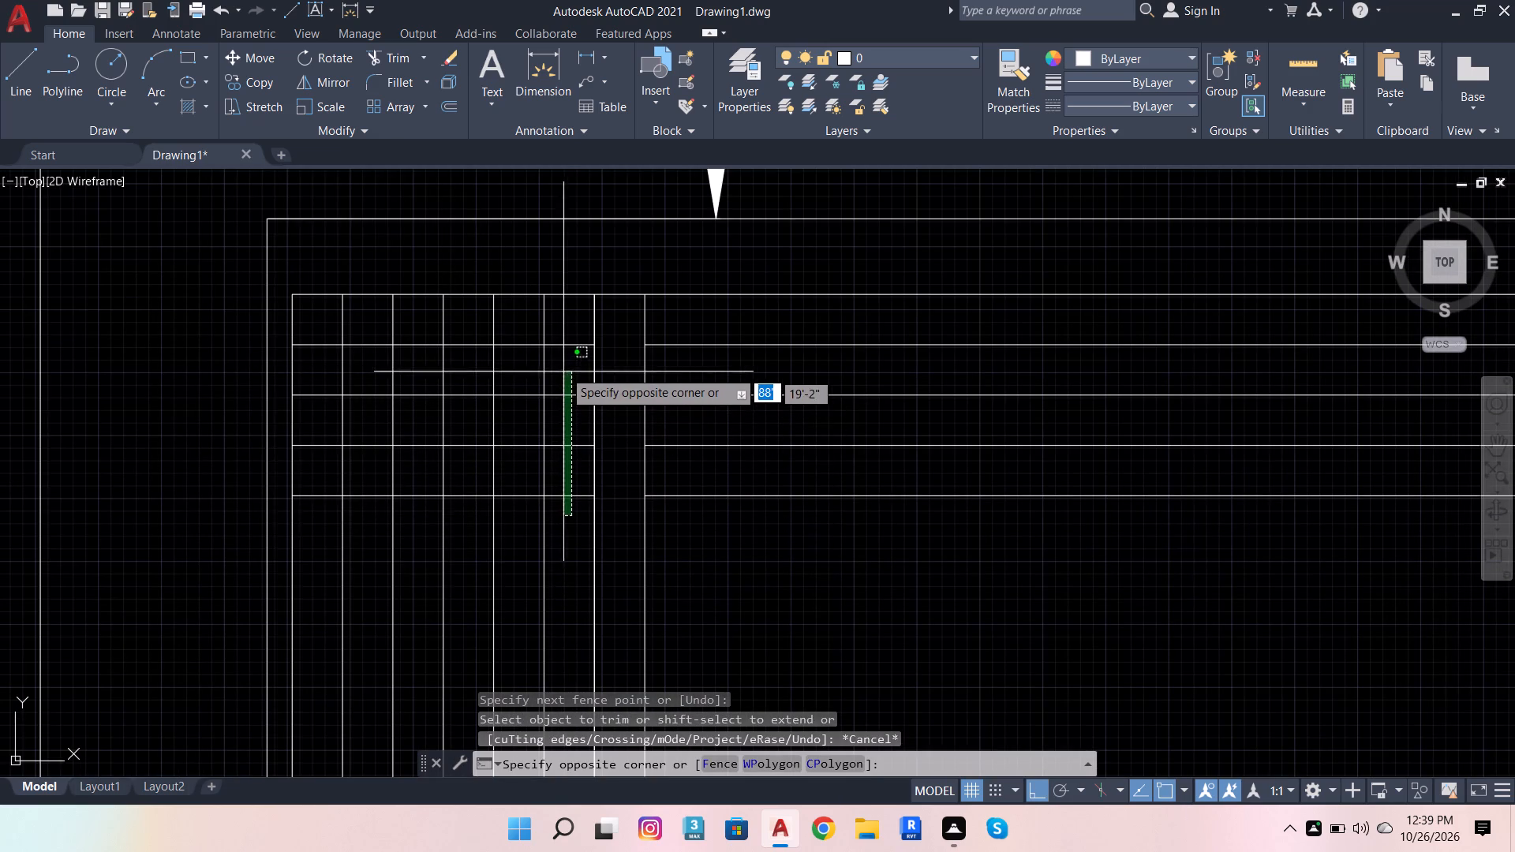
pyautogui.click(563, 327)
pyautogui.hotkey('shift', 'Delete')
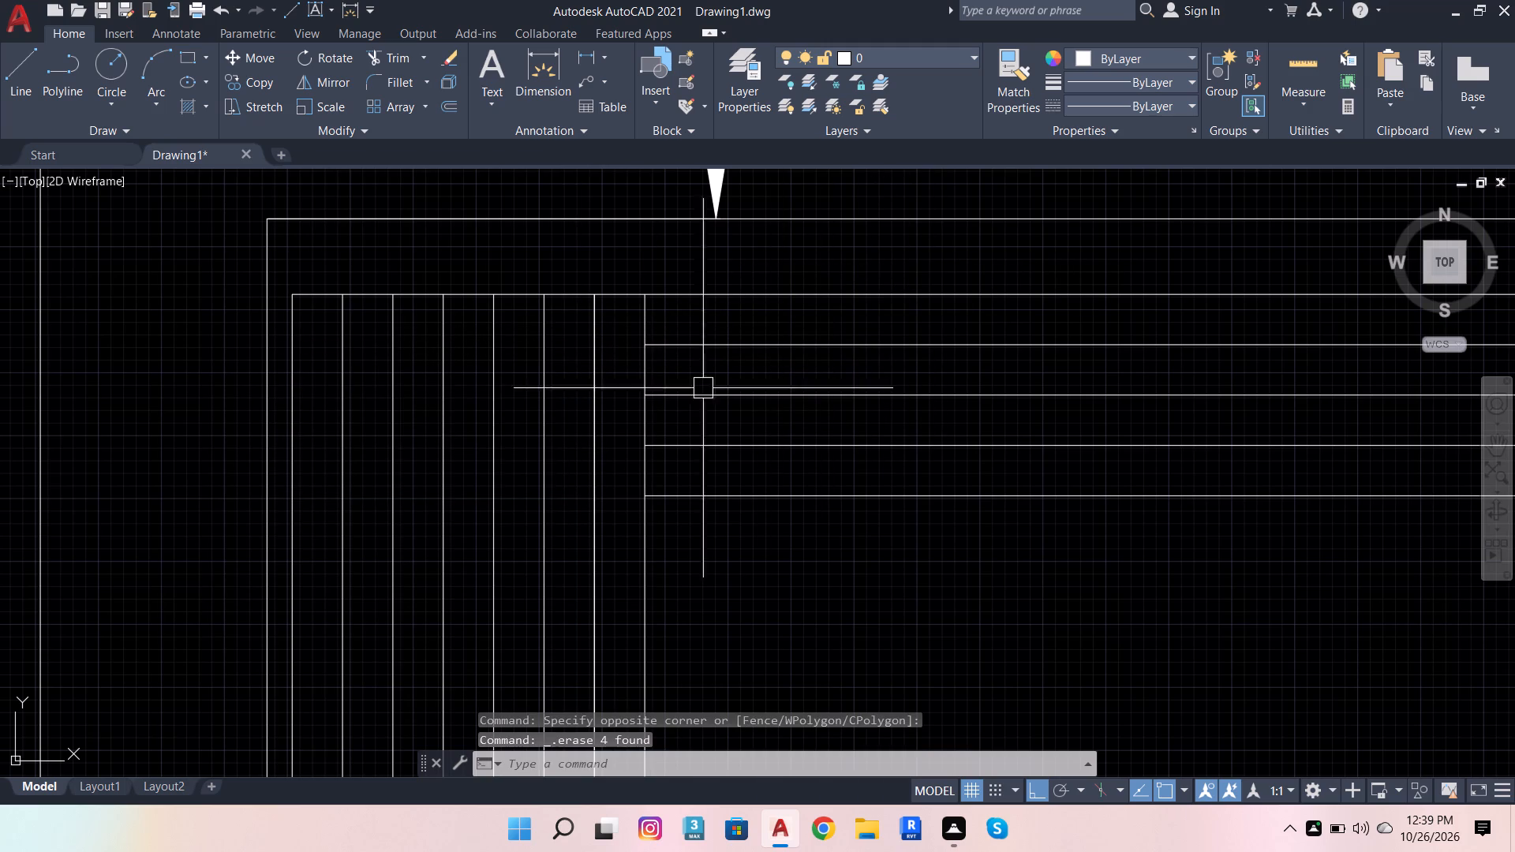
# Copy the seven vertical lines from the seventh line's top end to the inner frame's upper-right corner.
pyautogui.scroll(2, 685, 306)
pyautogui.click(650, 320)
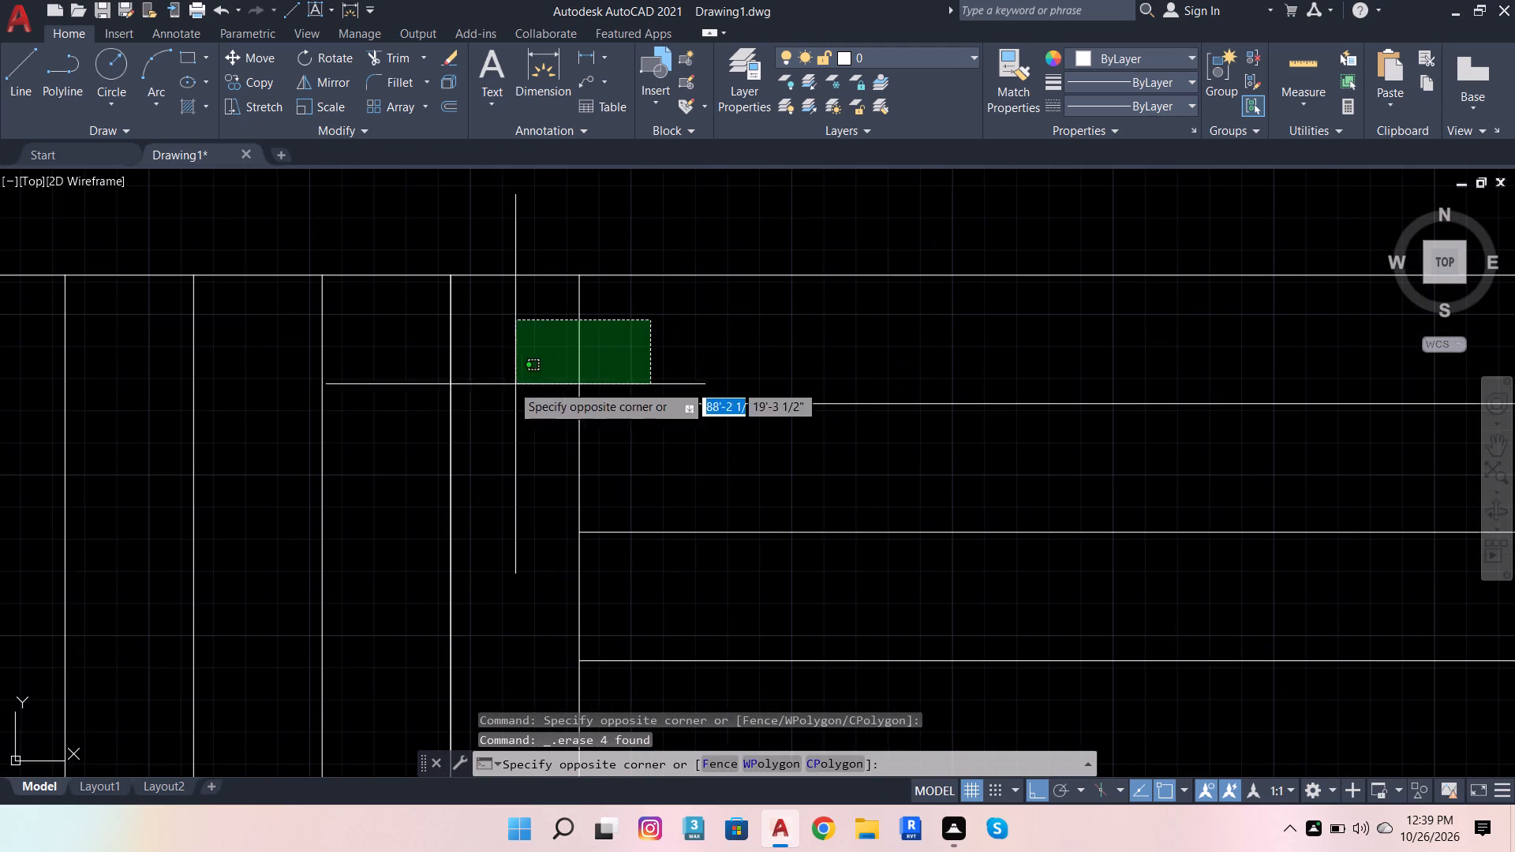
pyautogui.scroll(-1, 342, 410)
pyautogui.scroll(-2, 230, 395)
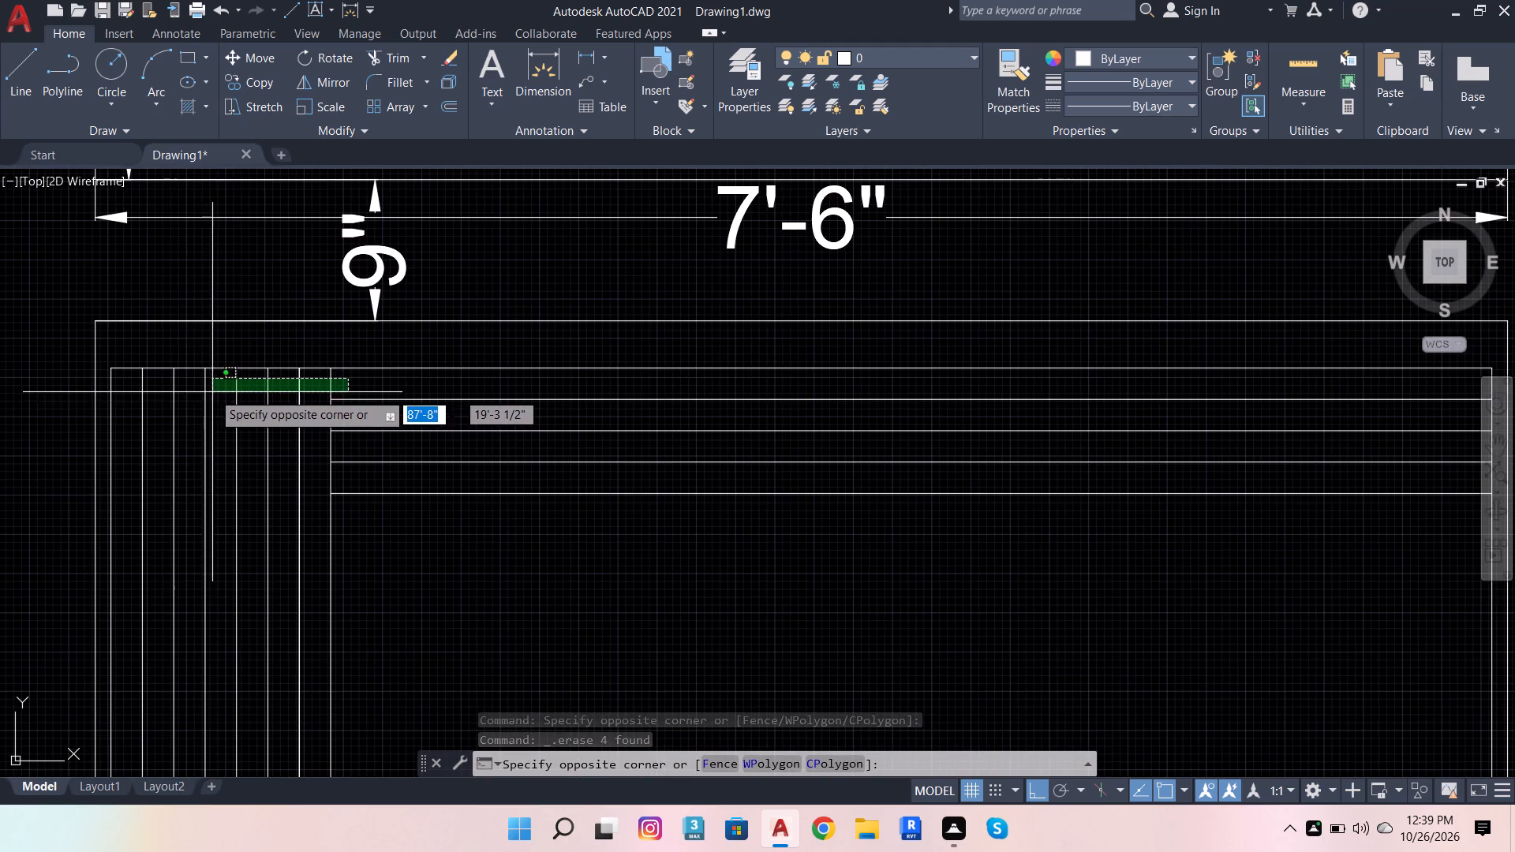
pyautogui.click(122, 390)
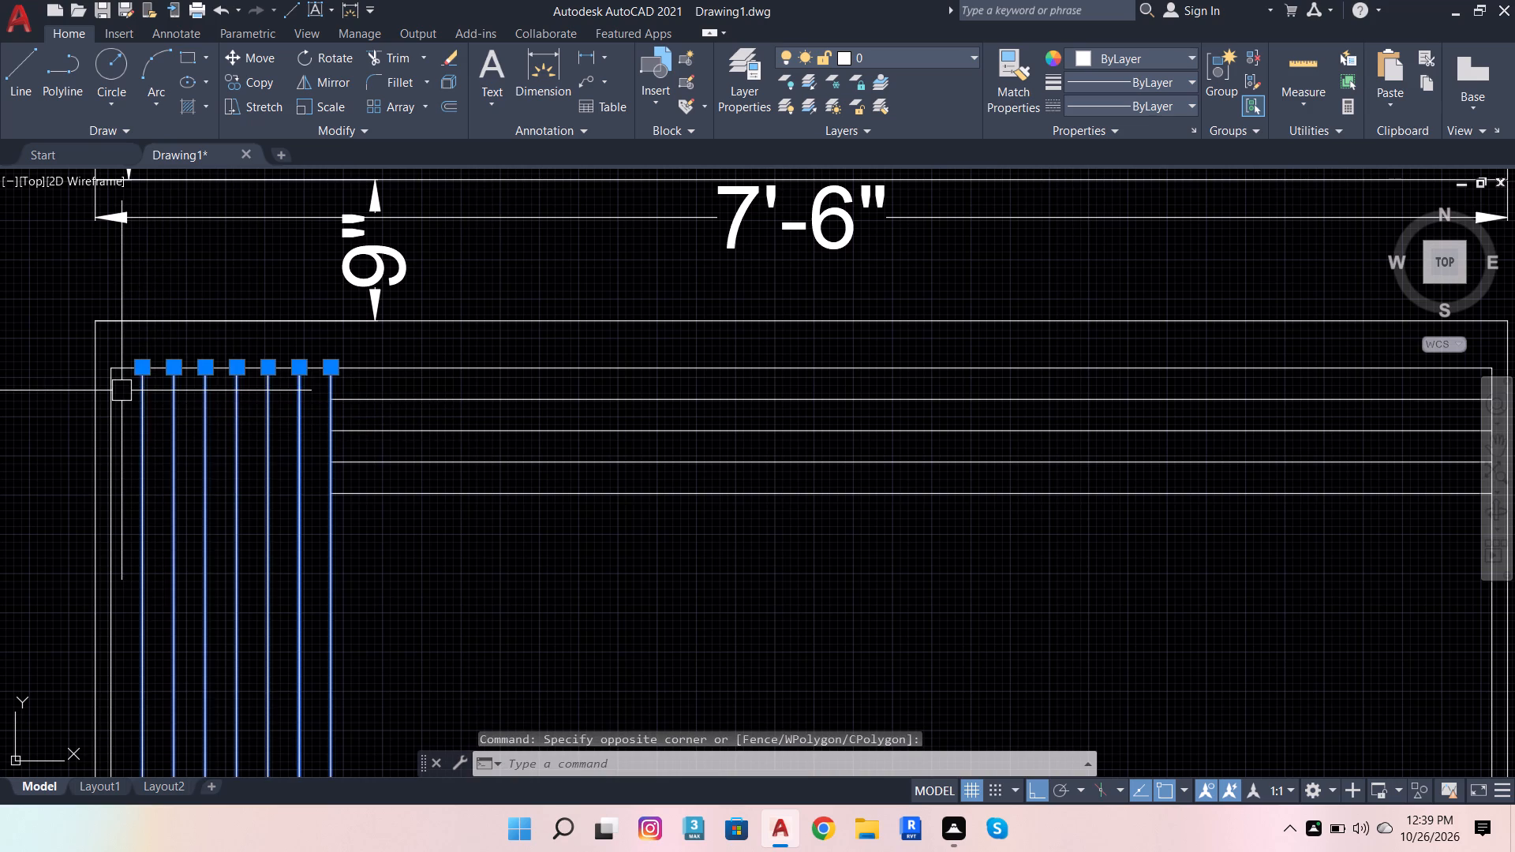
pyautogui.click(234, 81)
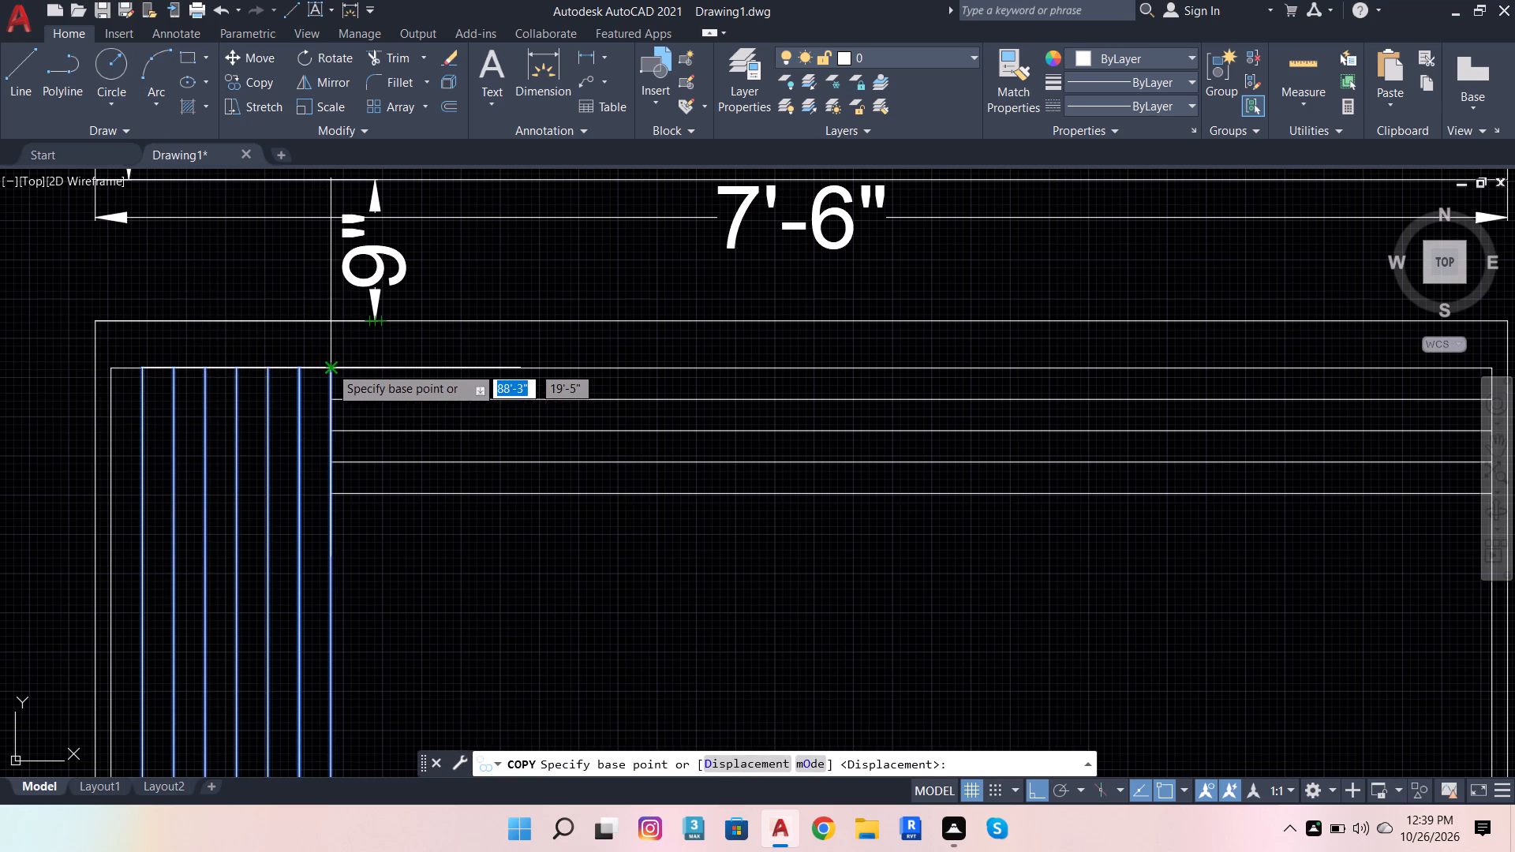
pyautogui.click(330, 366)
pyautogui.scroll(-3, 144, 399)
pyautogui.scroll(2, 436, 387)
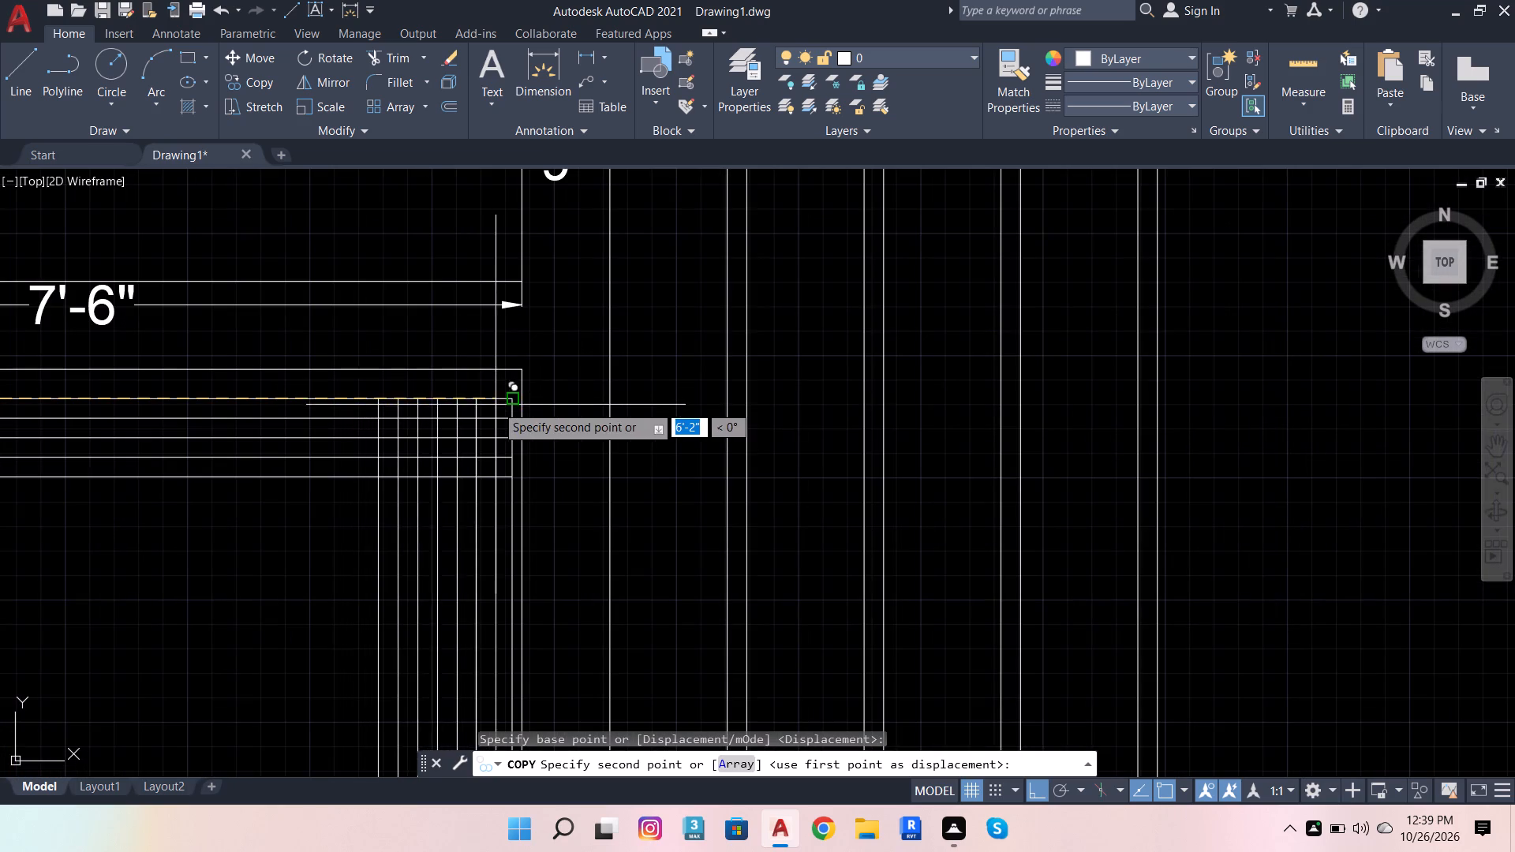
pyautogui.click(517, 398)
pyautogui.press('Escape')
# Erase the duplicate line overlapping the inner frame's right edge.
pyautogui.scroll(2, 518, 427)
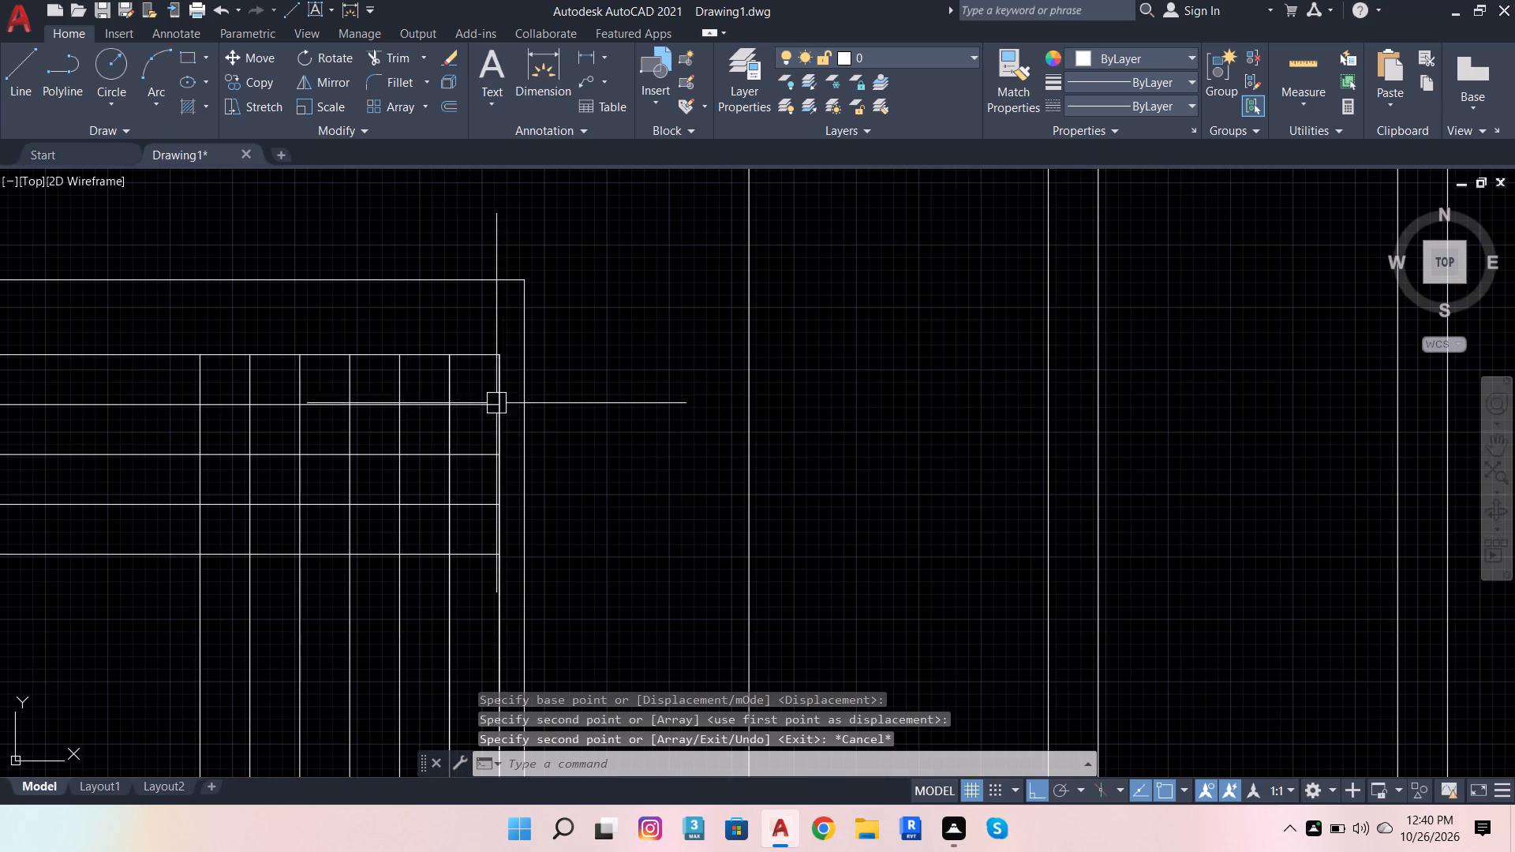
pyautogui.click(504, 385)
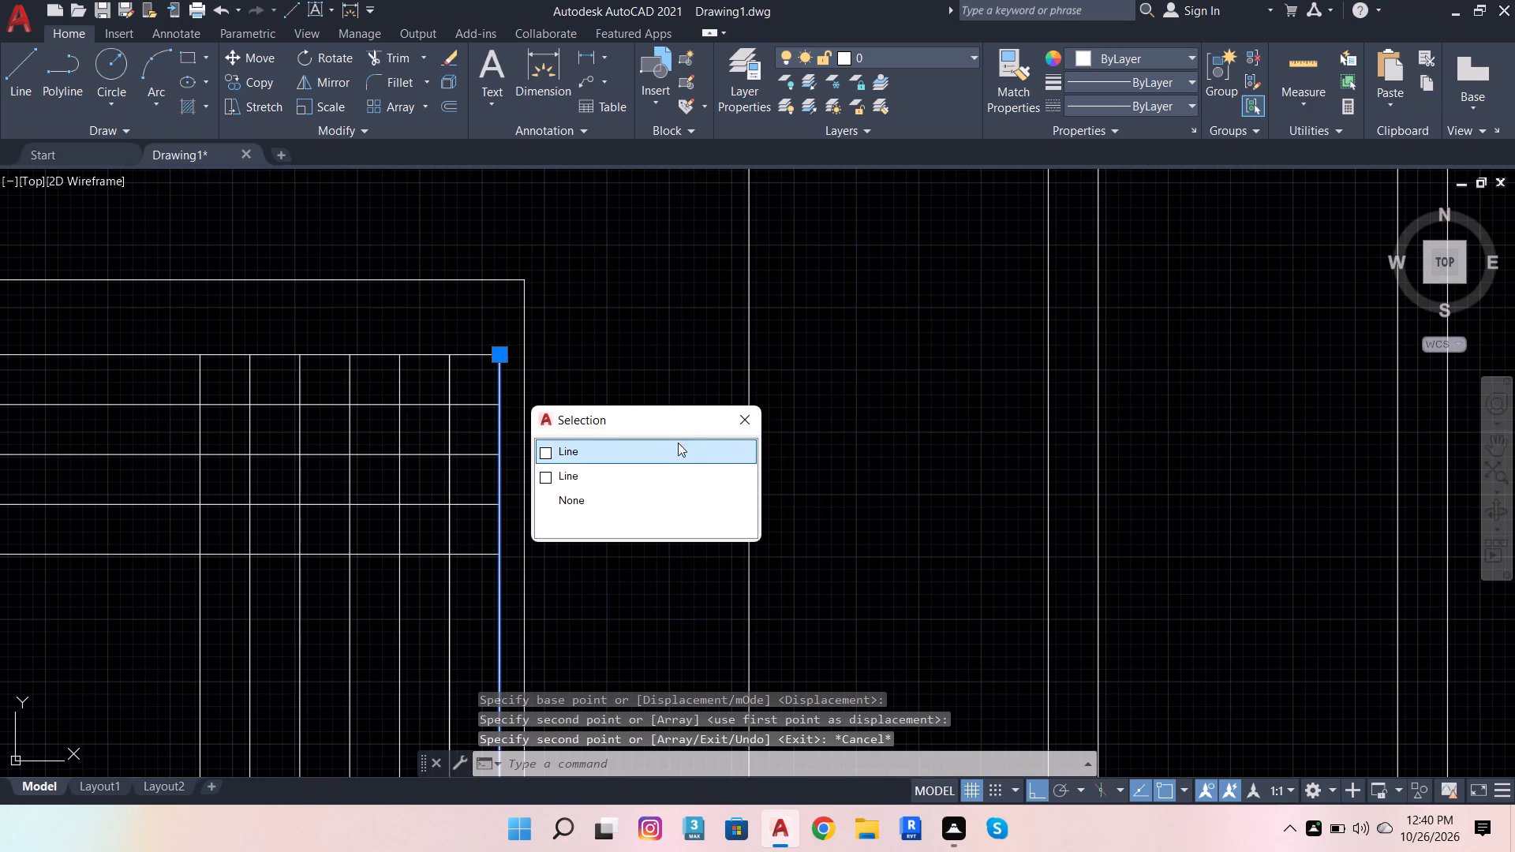
pyautogui.hotkey('shift', 'Delete')
# Offset the innermost line of the right-hand vertical band 2" toward the opening's centre.
pyautogui.scroll(-2, 974, 241)
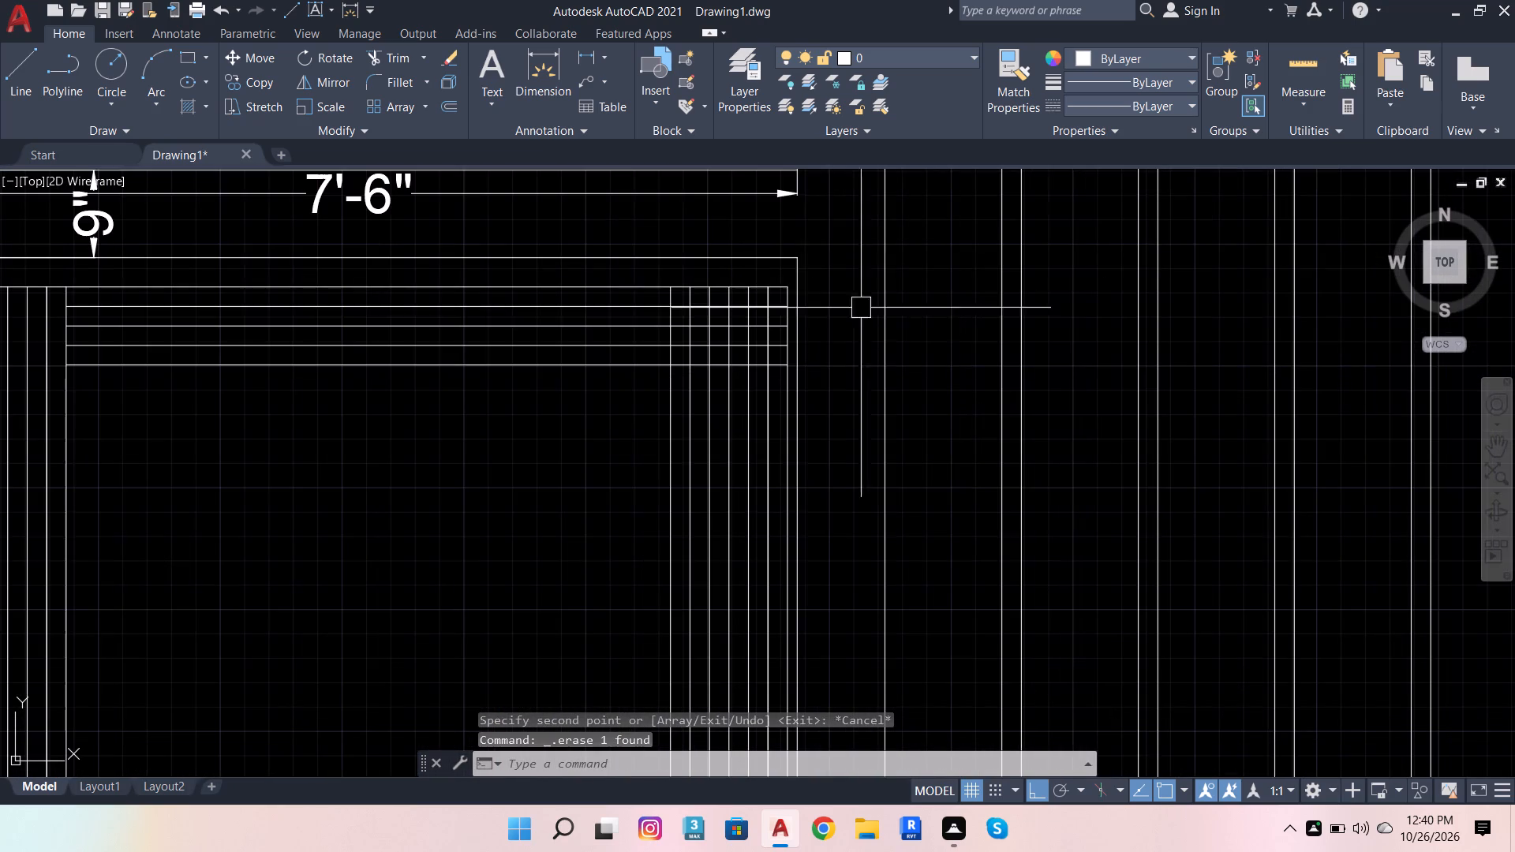
pyautogui.scroll(-2, 66, 376)
pyautogui.scroll(4, 0, 346)
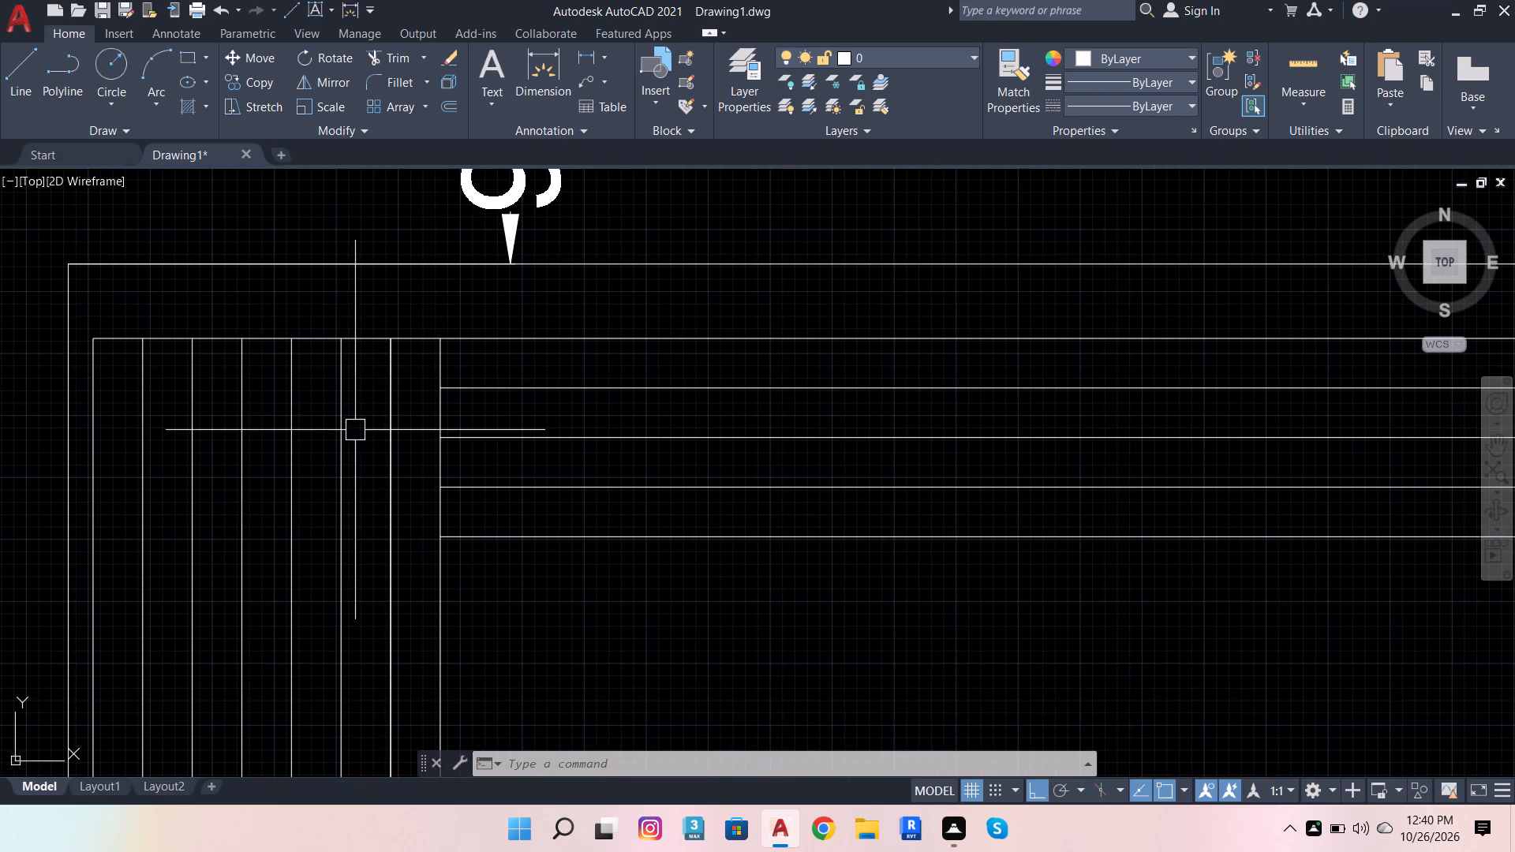
pyautogui.scroll(-4, 282, 413)
pyautogui.scroll(2, 558, 471)
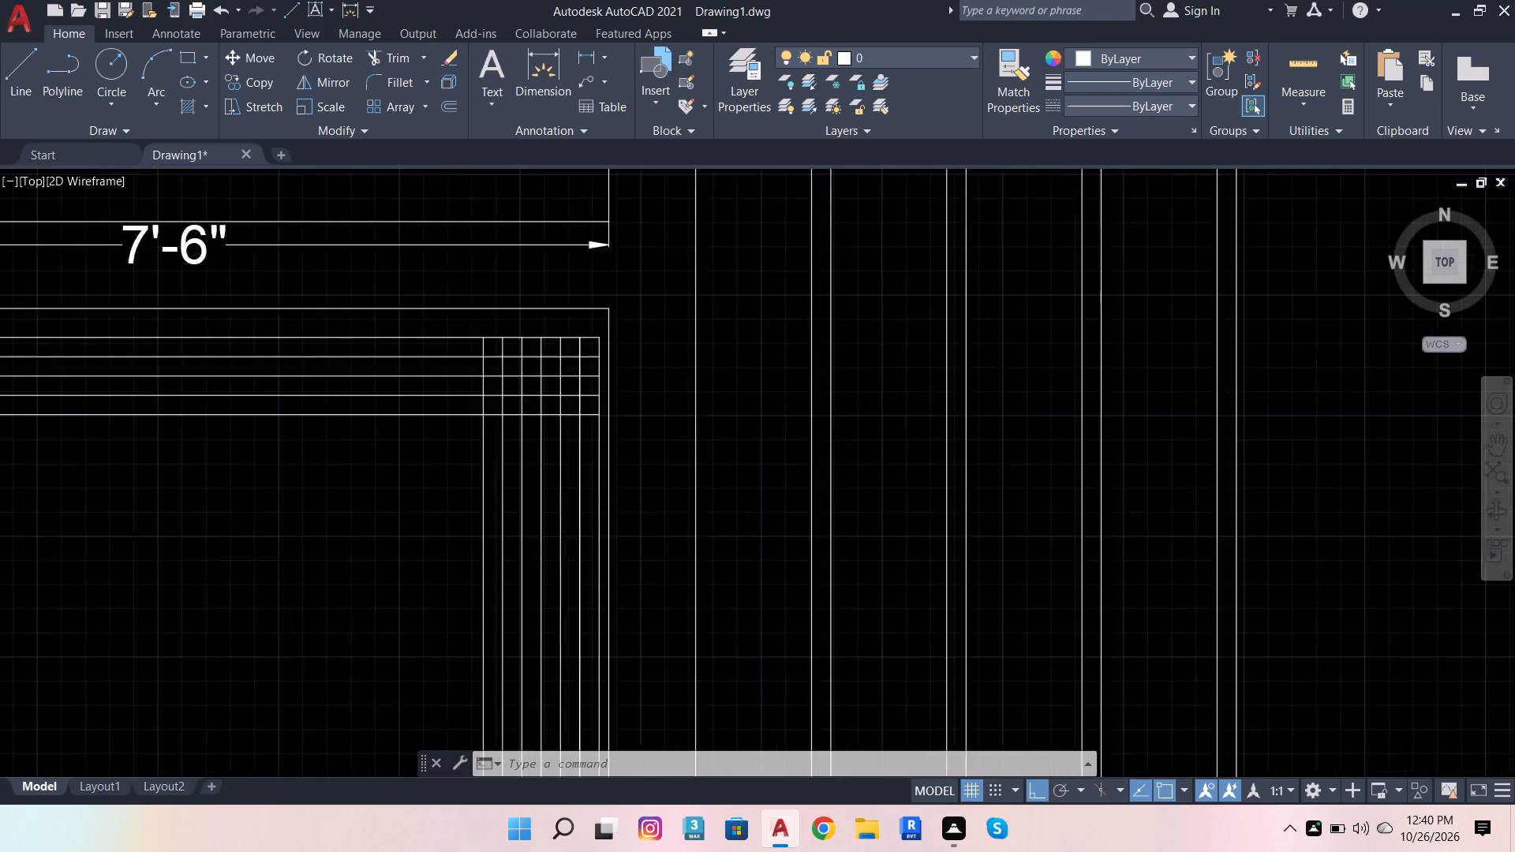
pyautogui.scroll(2, 559, 471)
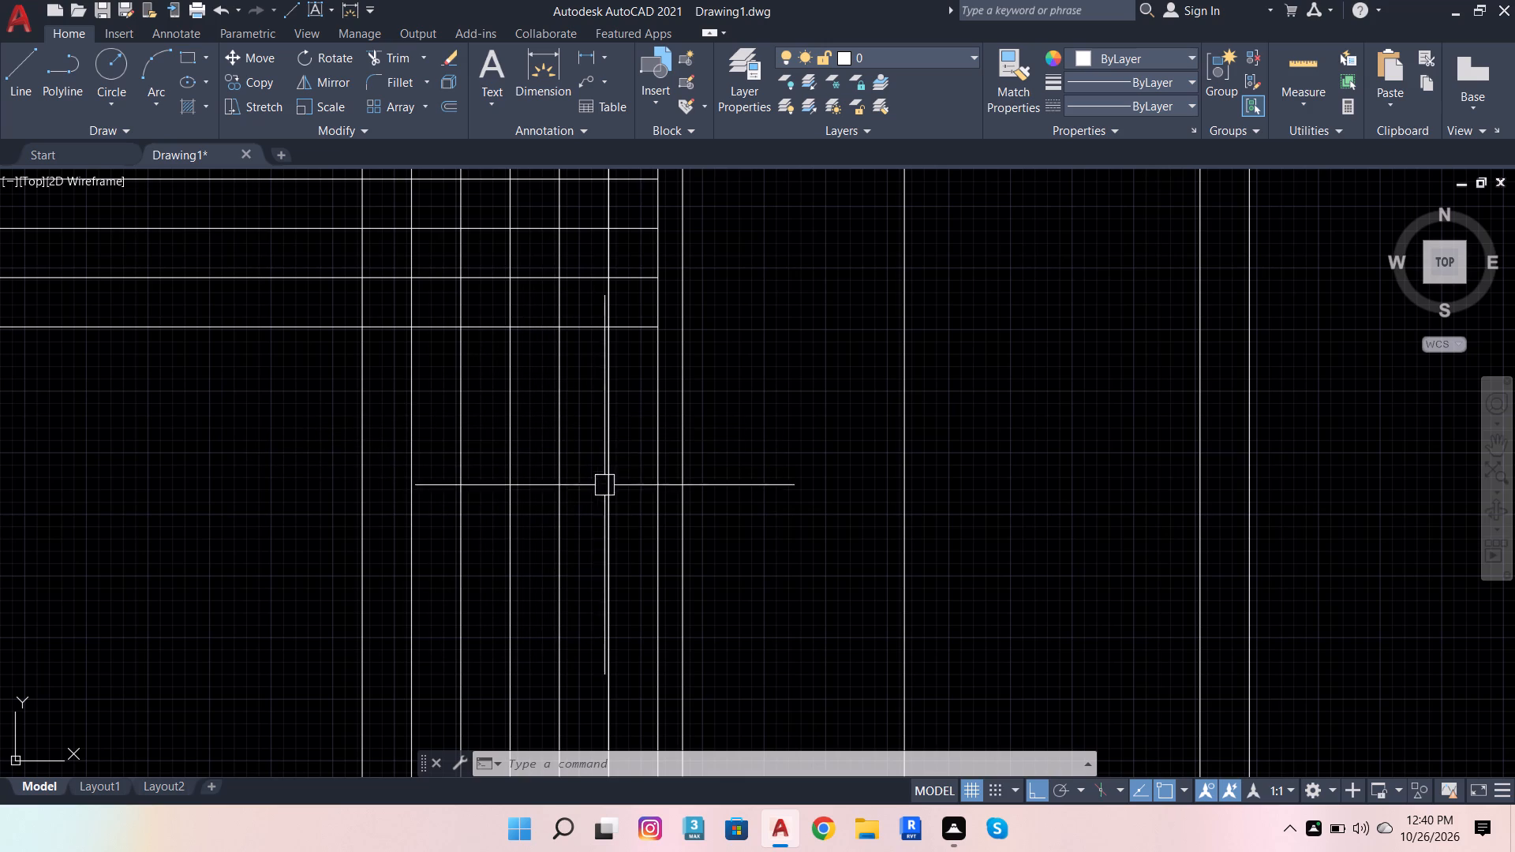
pyautogui.scroll(-3, 648, 495)
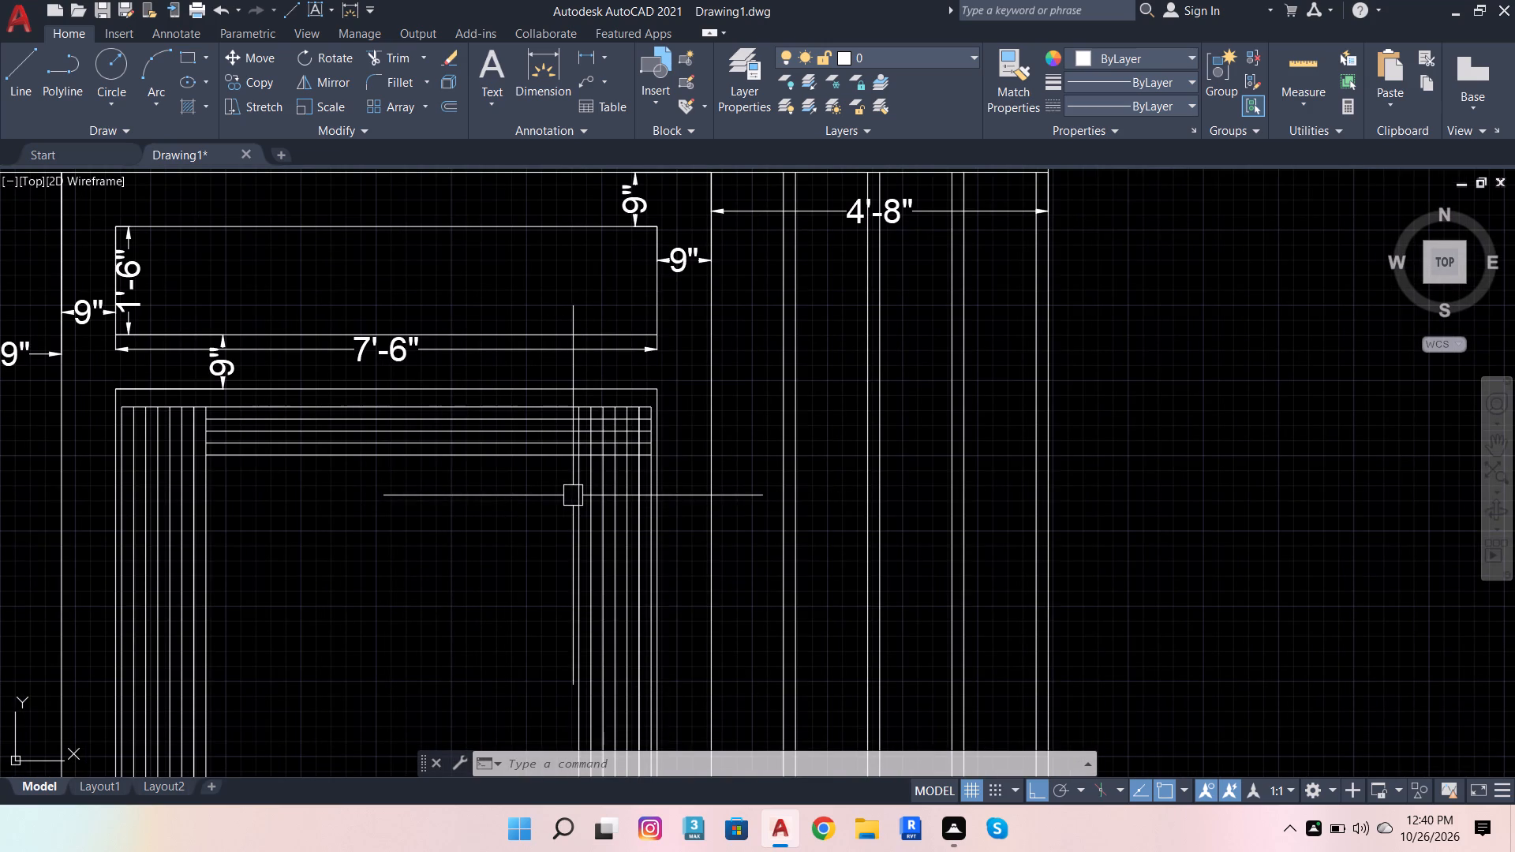
pyautogui.click(573, 495)
pyautogui.click(447, 110)
pyautogui.scroll(2, 563, 432)
pyautogui.click(591, 369)
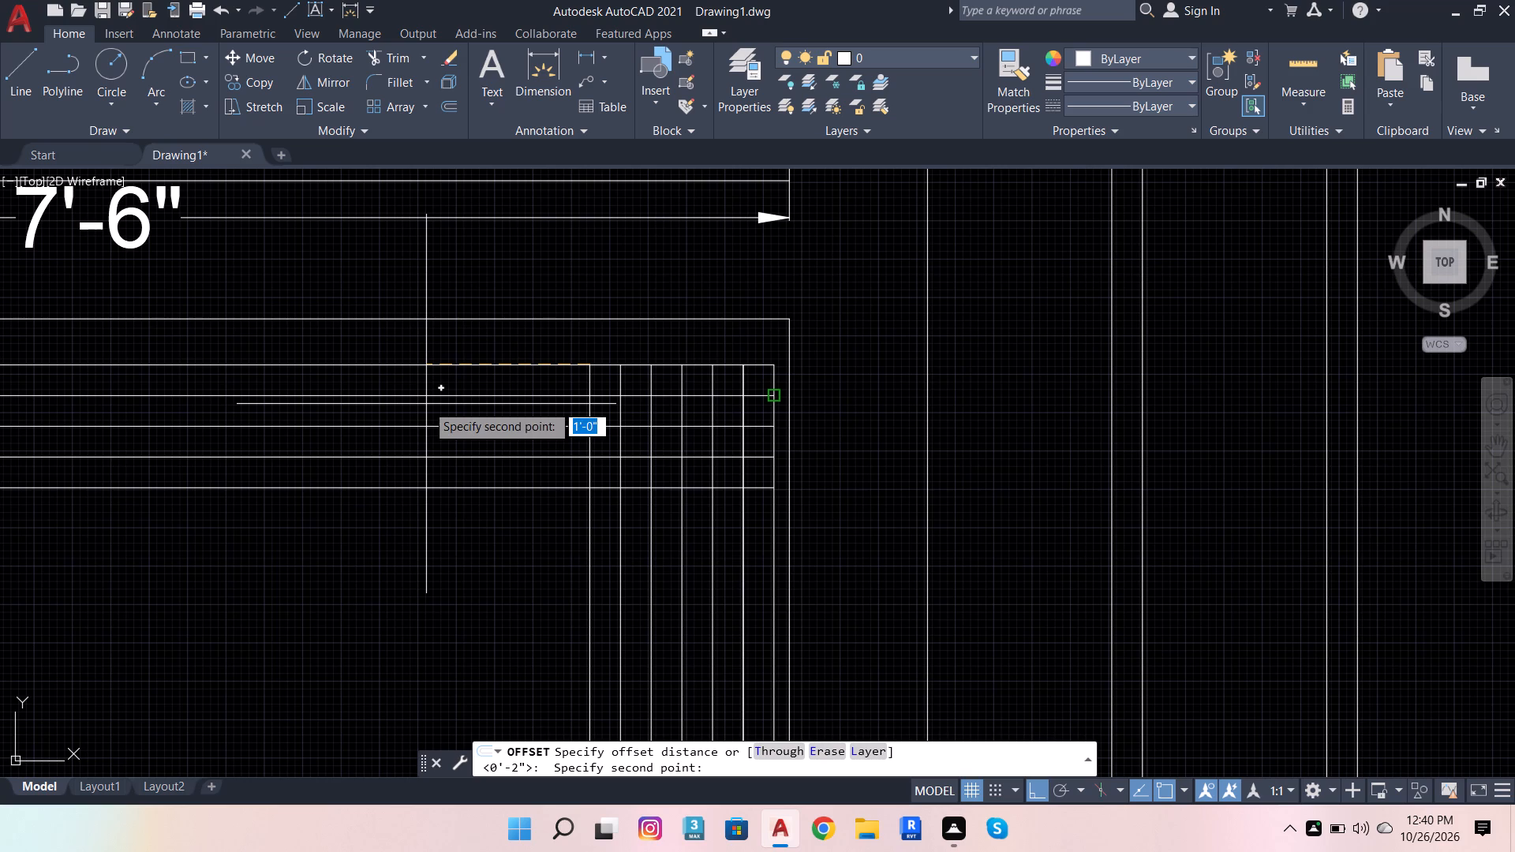
pyautogui.scroll(2, 426, 404)
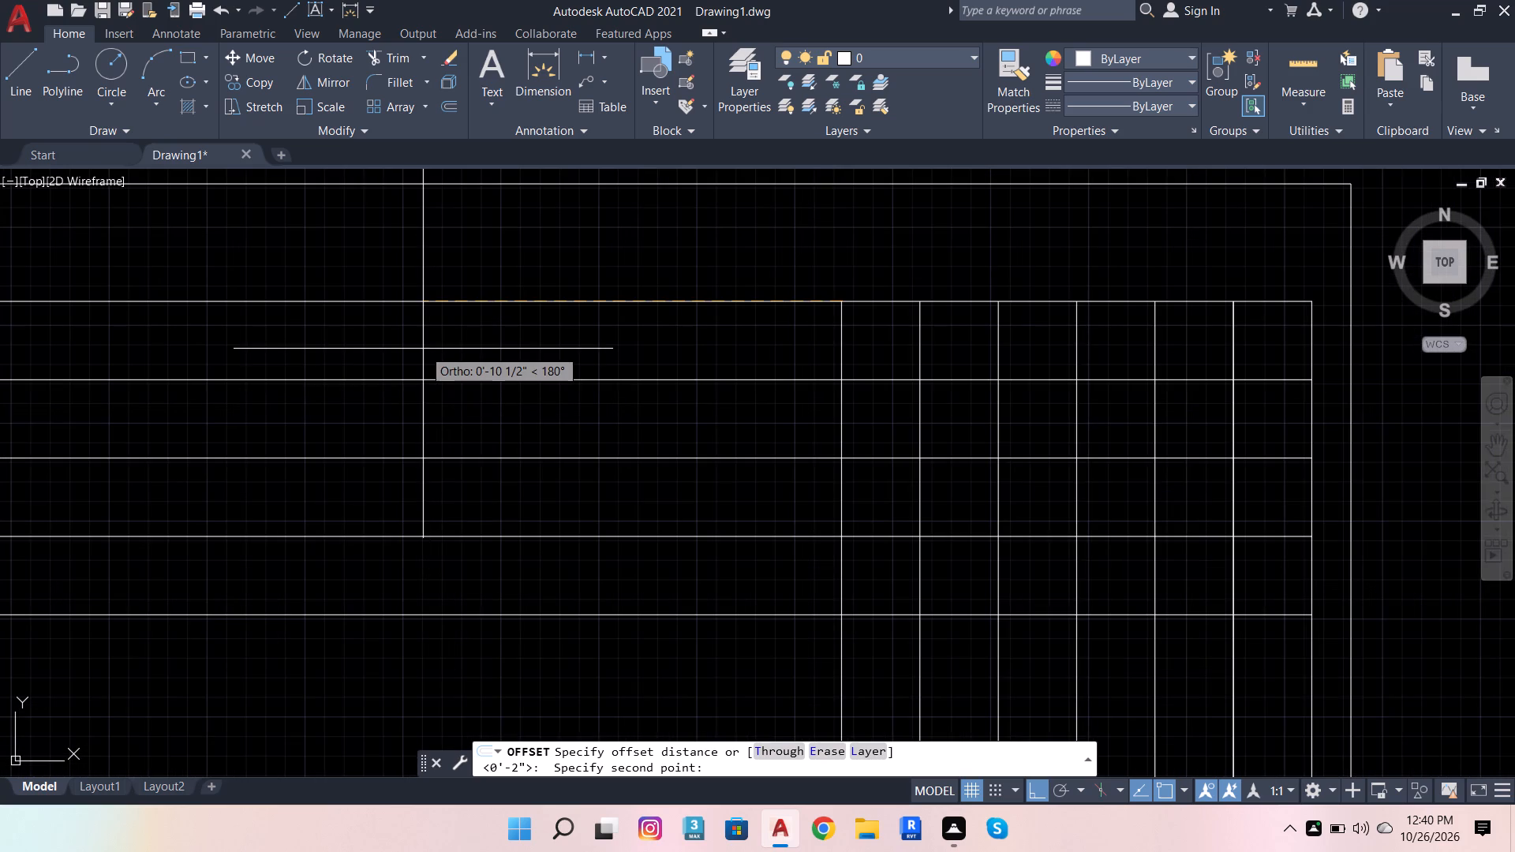
pyautogui.press('2')
pyautogui.press('Return')
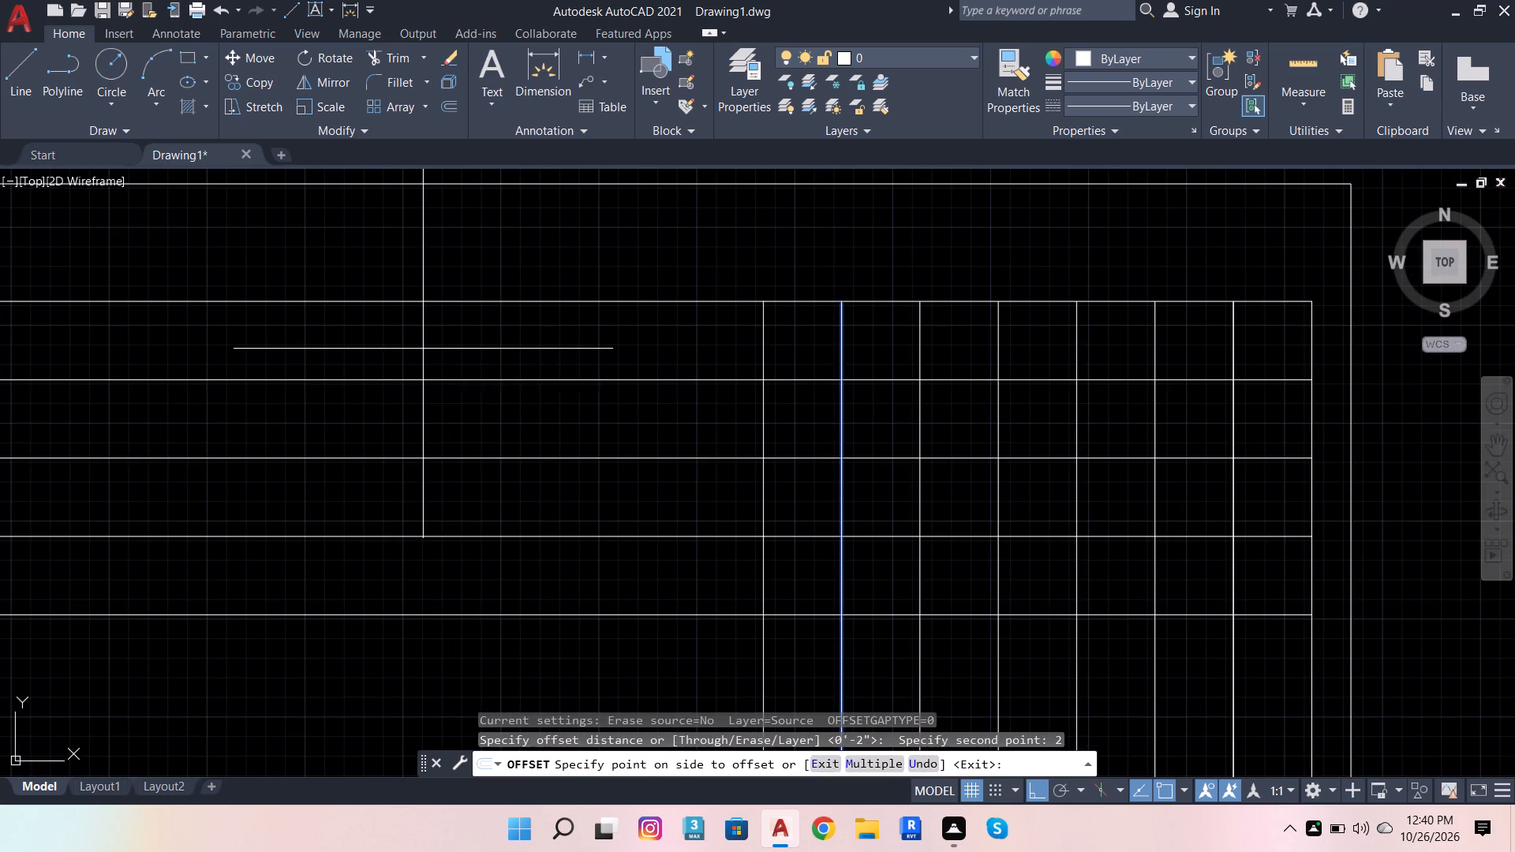
pyautogui.click(423, 349)
pyautogui.press('Escape')
# Trim the four horizontal lines back to the right band's innermost line and erase their leftover pieces across that band.
pyautogui.click(382, 50)
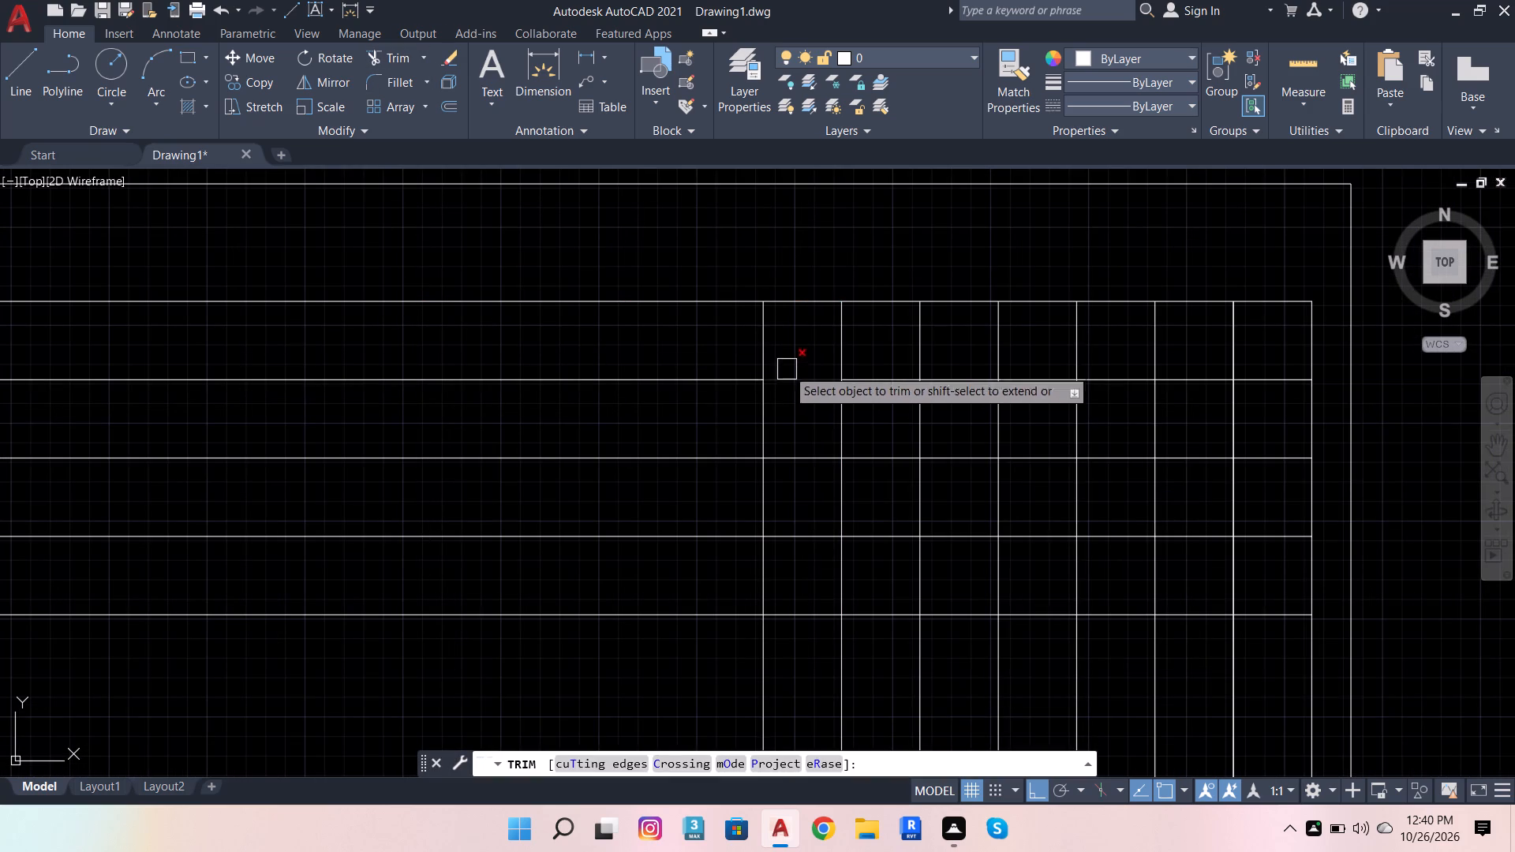
pyautogui.click(792, 360)
pyautogui.click(806, 635)
pyautogui.press('Escape')
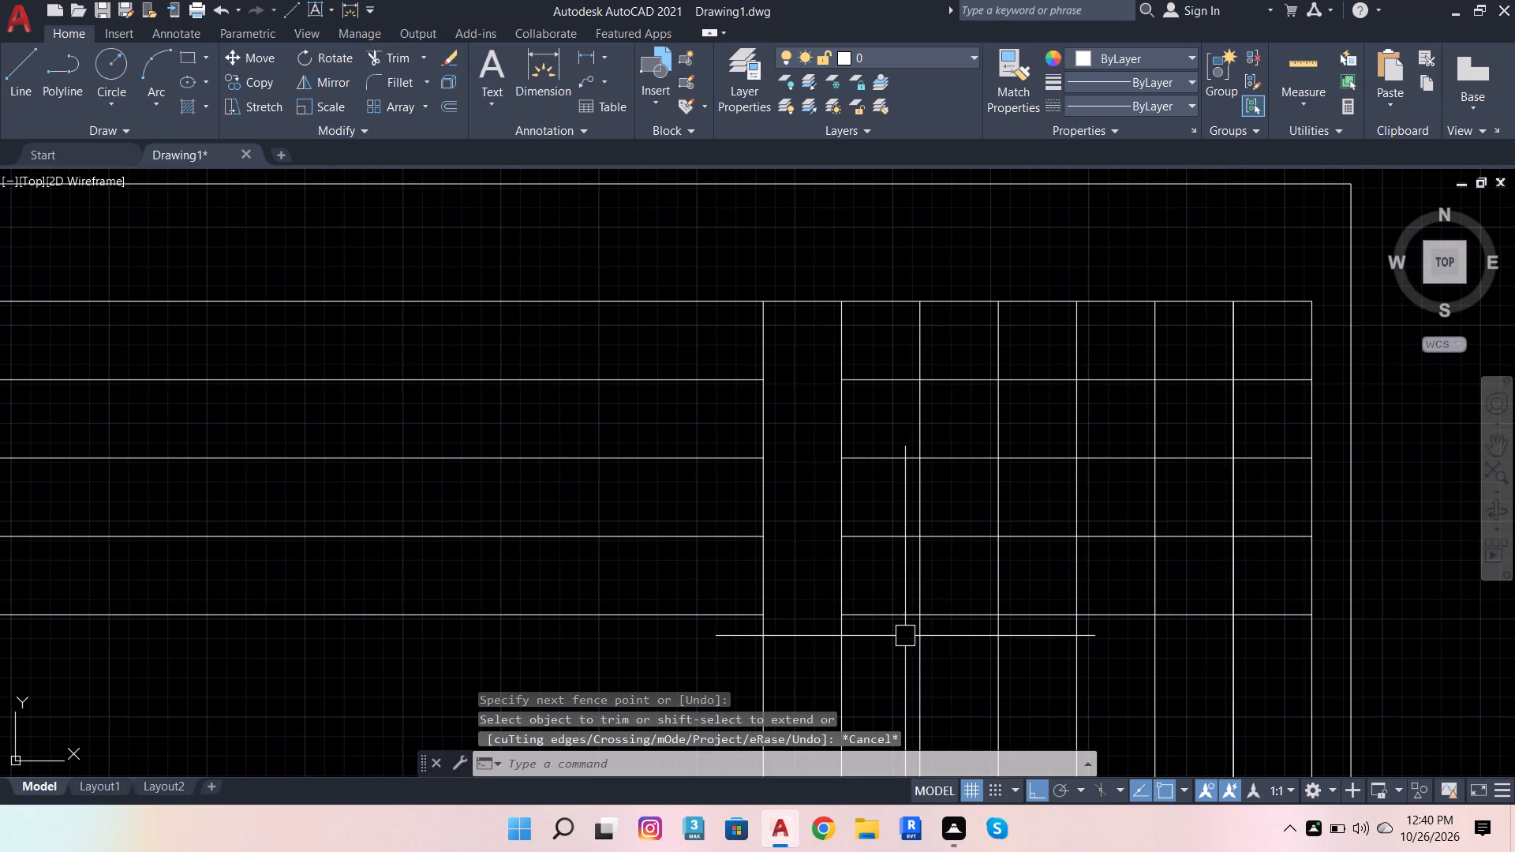
pyautogui.scroll(1, 905, 636)
pyautogui.click(906, 635)
pyautogui.click(864, 209)
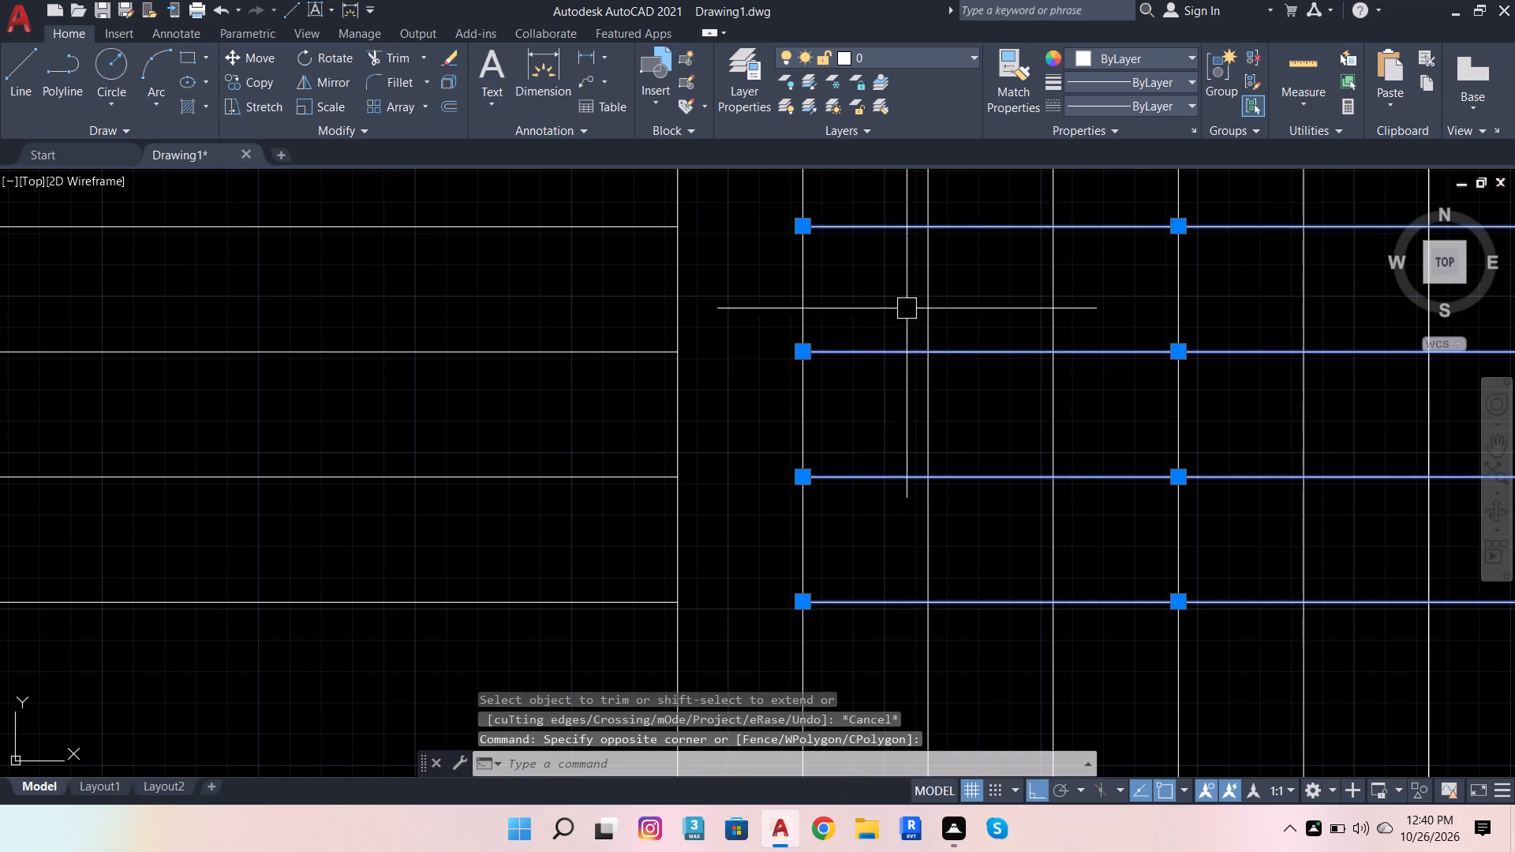
pyautogui.scroll(-3, 907, 510)
pyautogui.hotkey('shift', 'Delete')
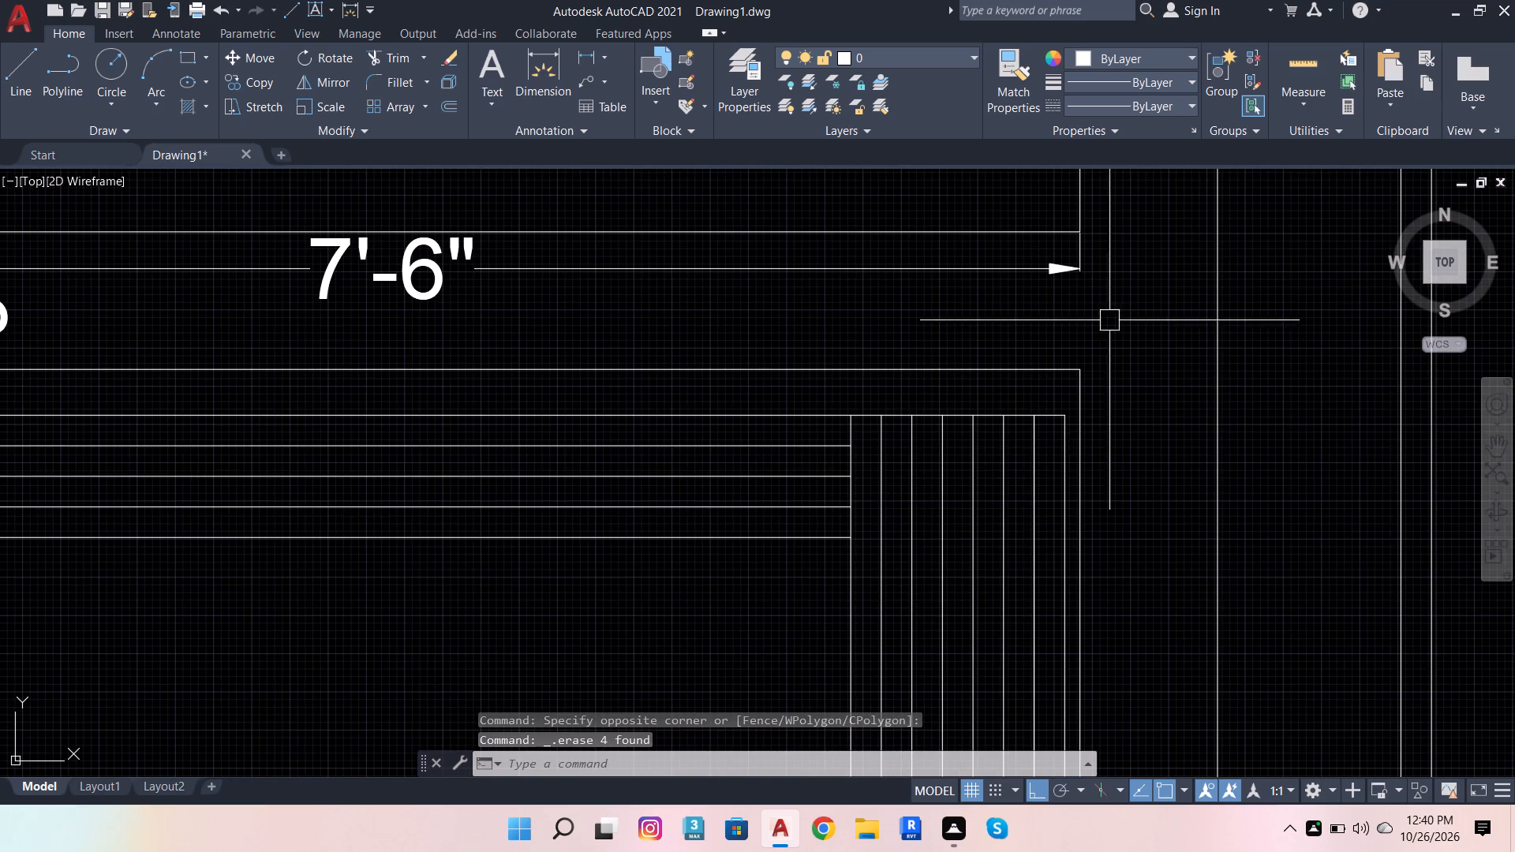
# Erase the upper three horizontal lines between the two vertical bands, keeping only the lowest one.
pyautogui.click(817, 525)
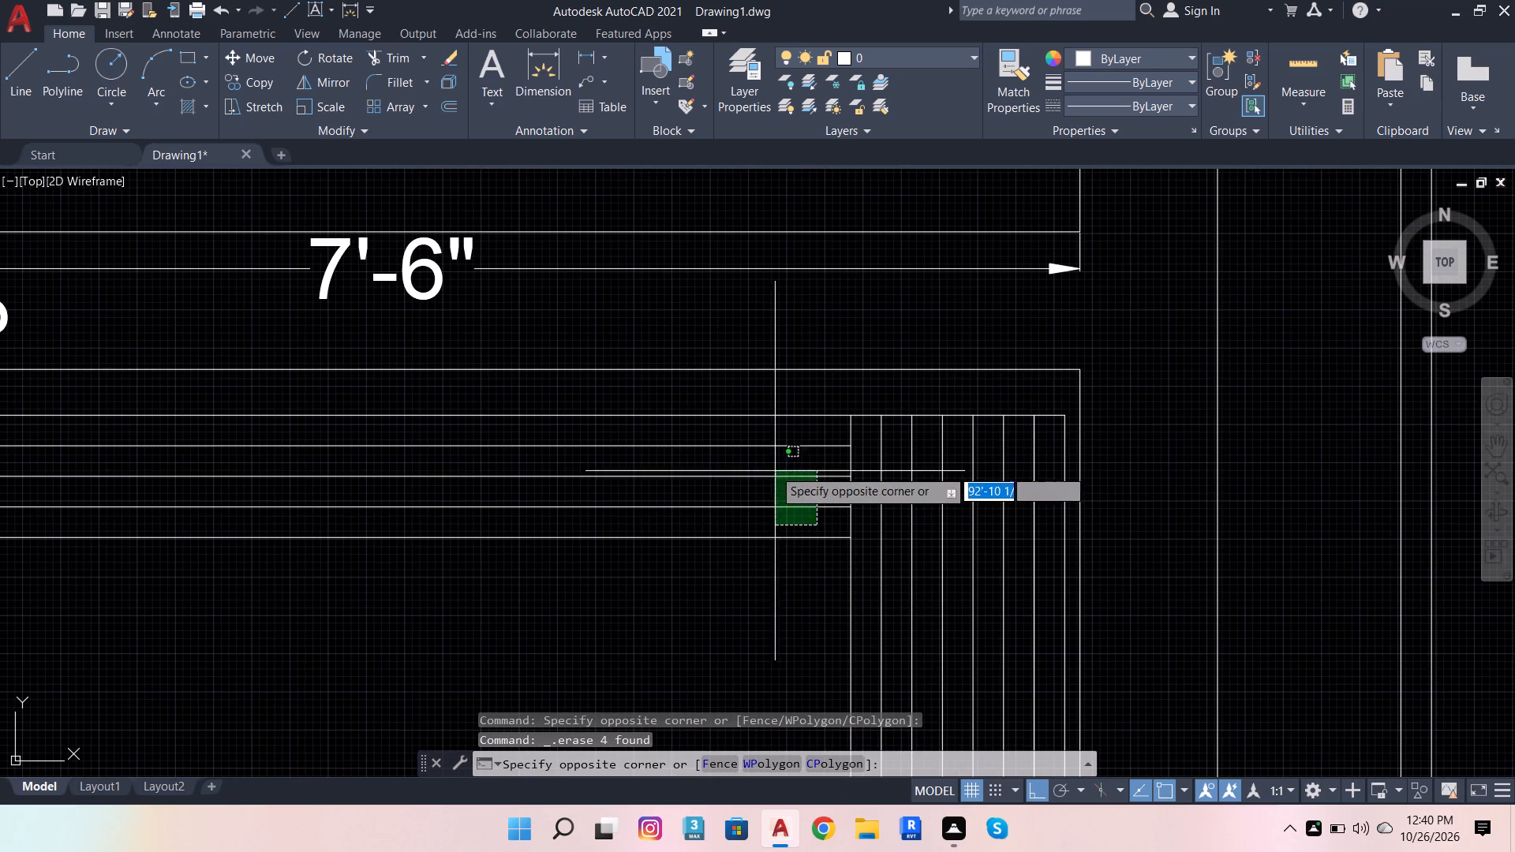
pyautogui.click(728, 431)
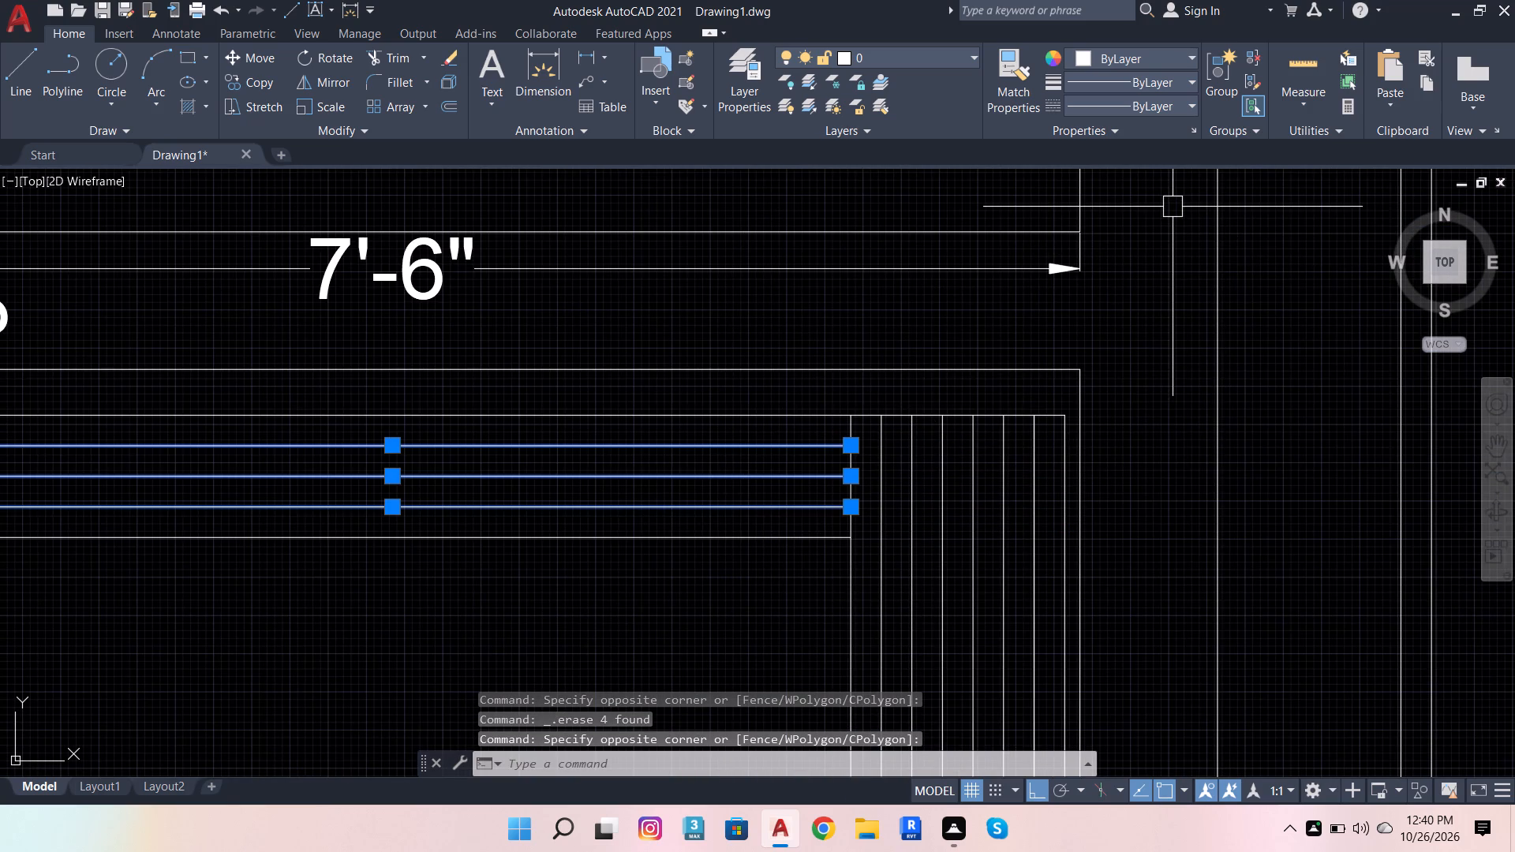
pyautogui.hotkey('shift', 'Delete')
# Dimension the remaining horizontal line between the two vertical bands, placing the dimension just below it.
pyautogui.scroll(-2, 1184, 363)
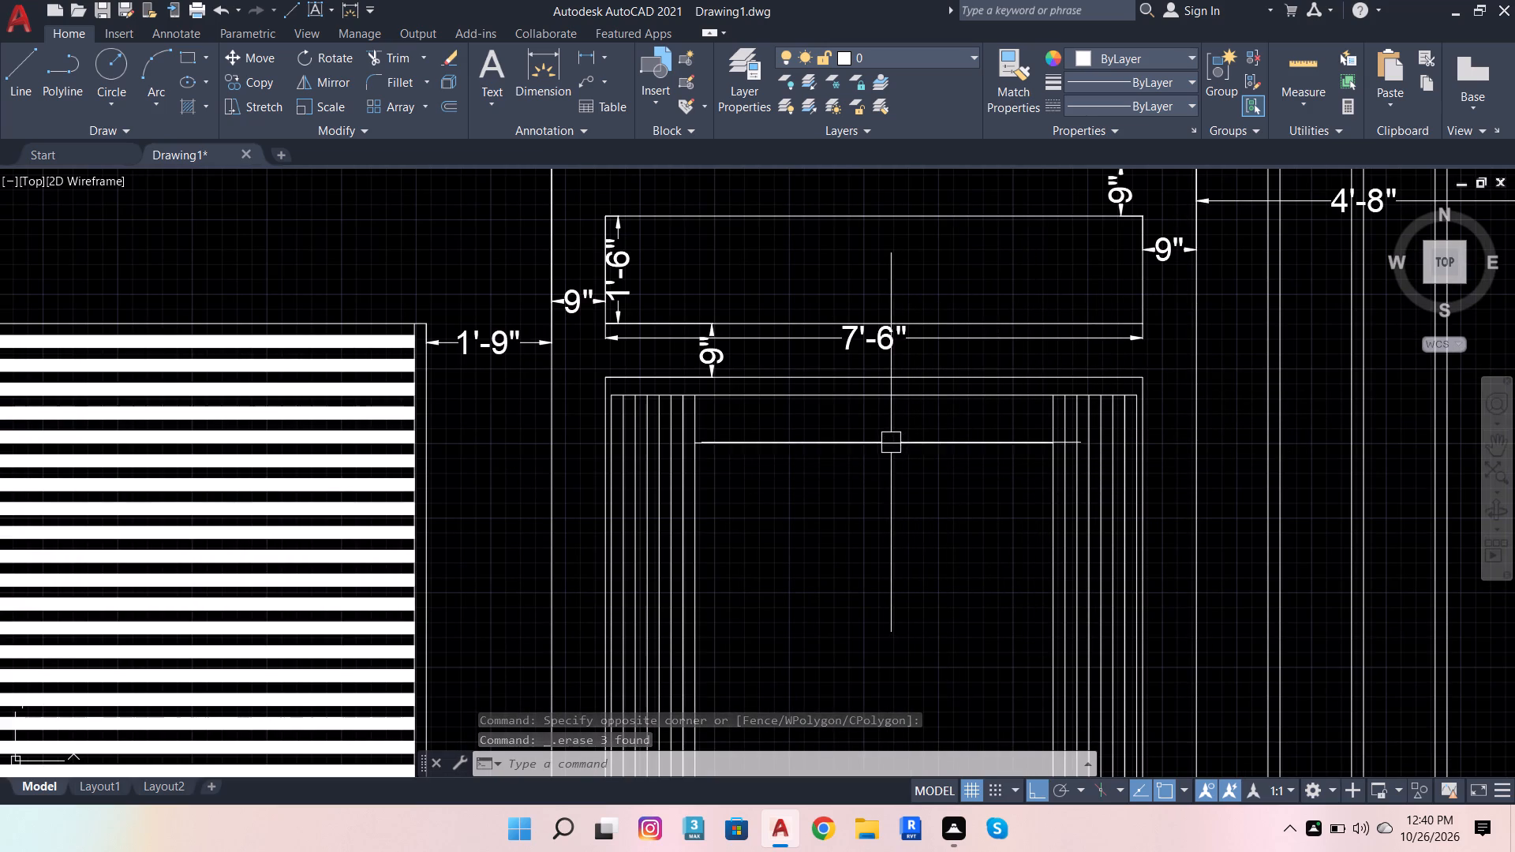
pyautogui.scroll(-1, 721, 252)
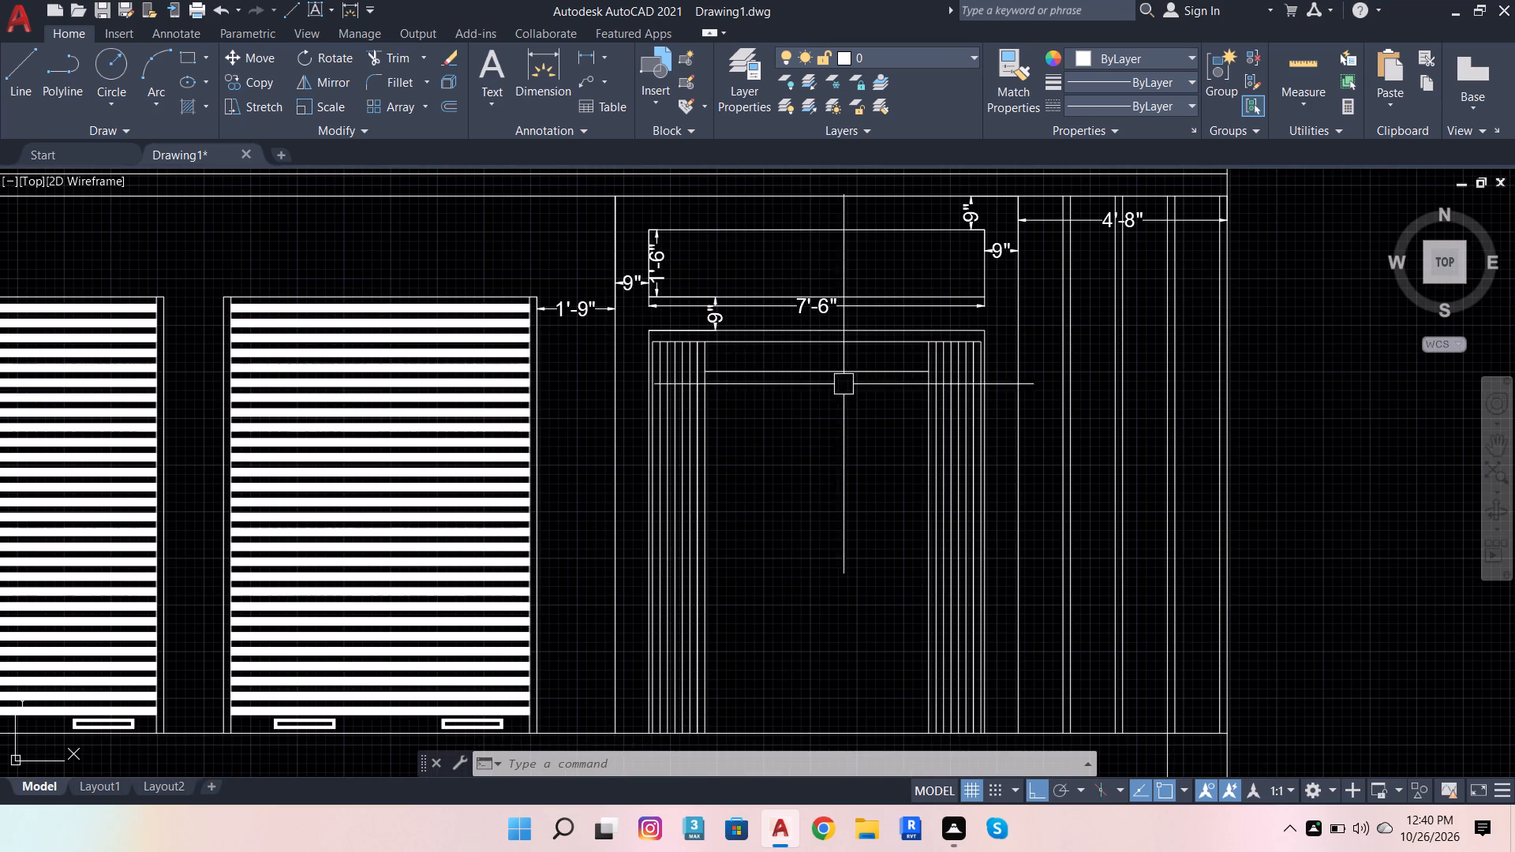
pyautogui.click(556, 77)
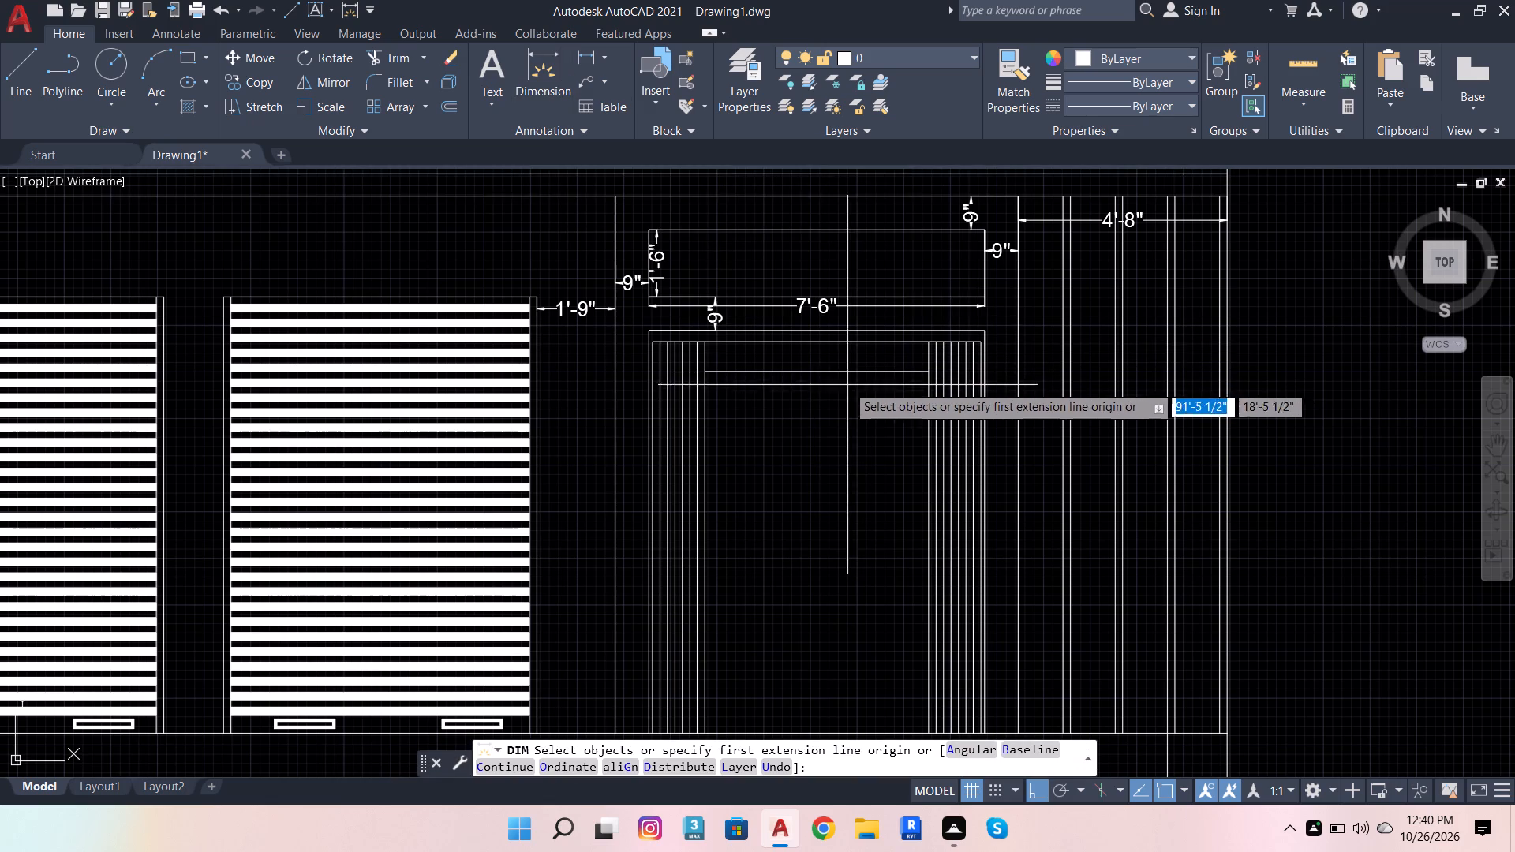
pyautogui.click(839, 376)
pyautogui.scroll(2, 816, 417)
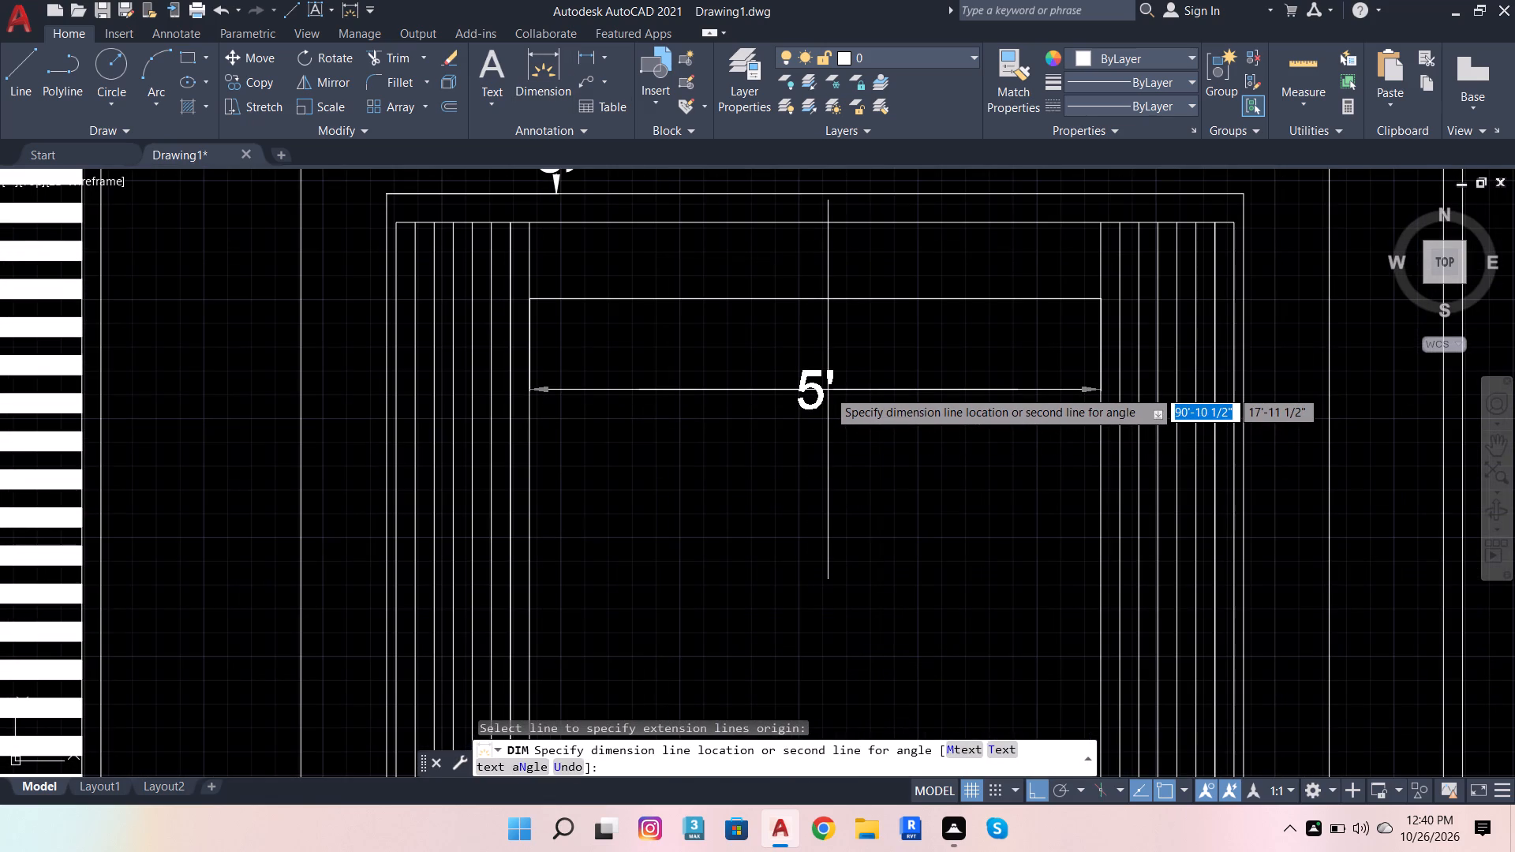
pyautogui.click(828, 390)
pyautogui.press('Escape')
pyautogui.press('Escape')
pyautogui.press('Escape')
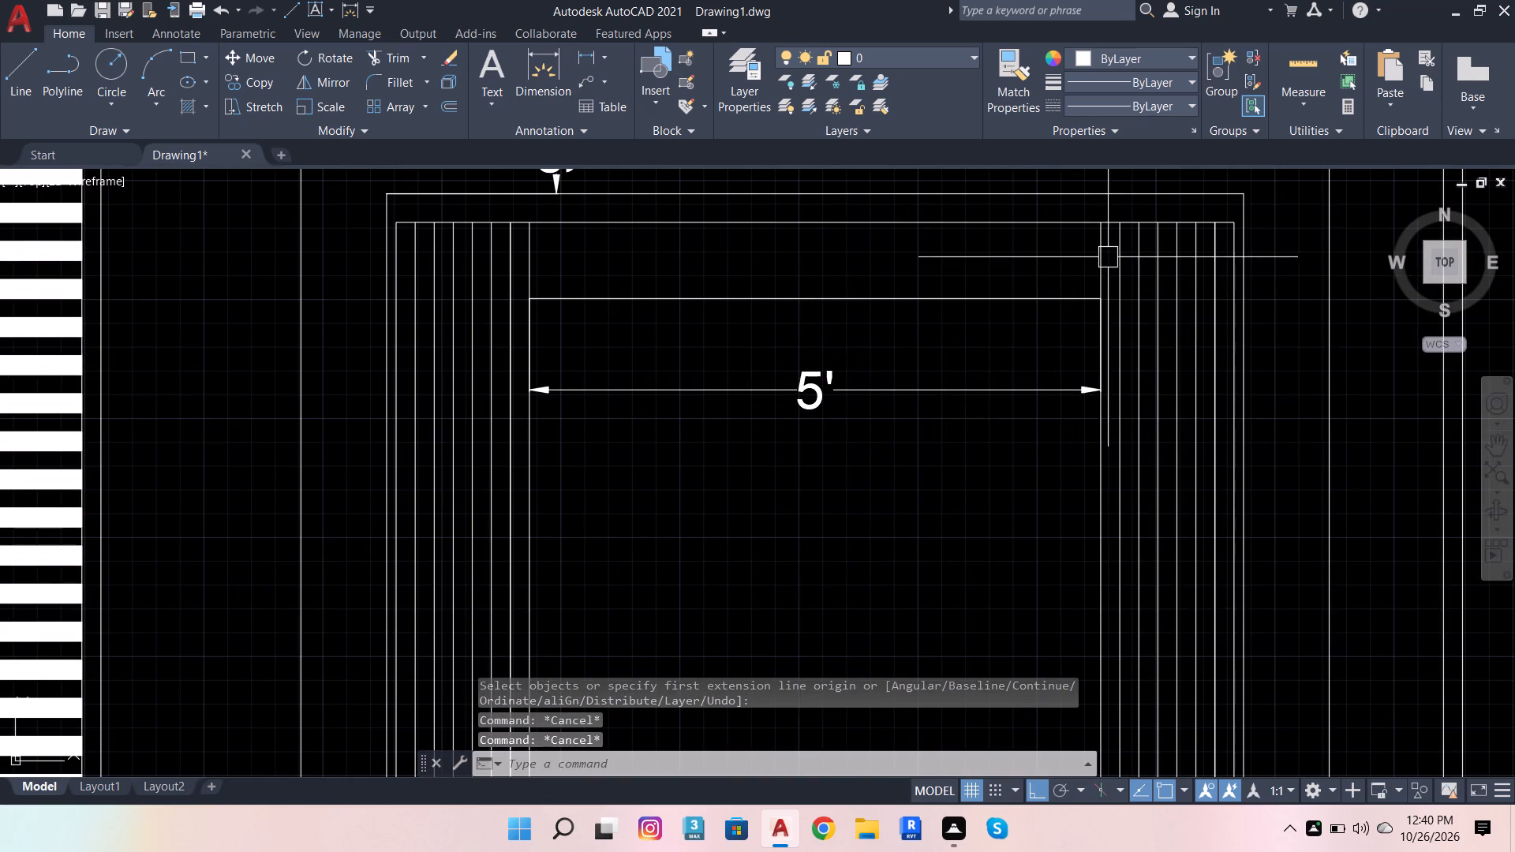
# Offset the innermost line of each vertical band 1'-4" toward the opening's centre.
pyautogui.click(1109, 256)
pyautogui.click(454, 109)
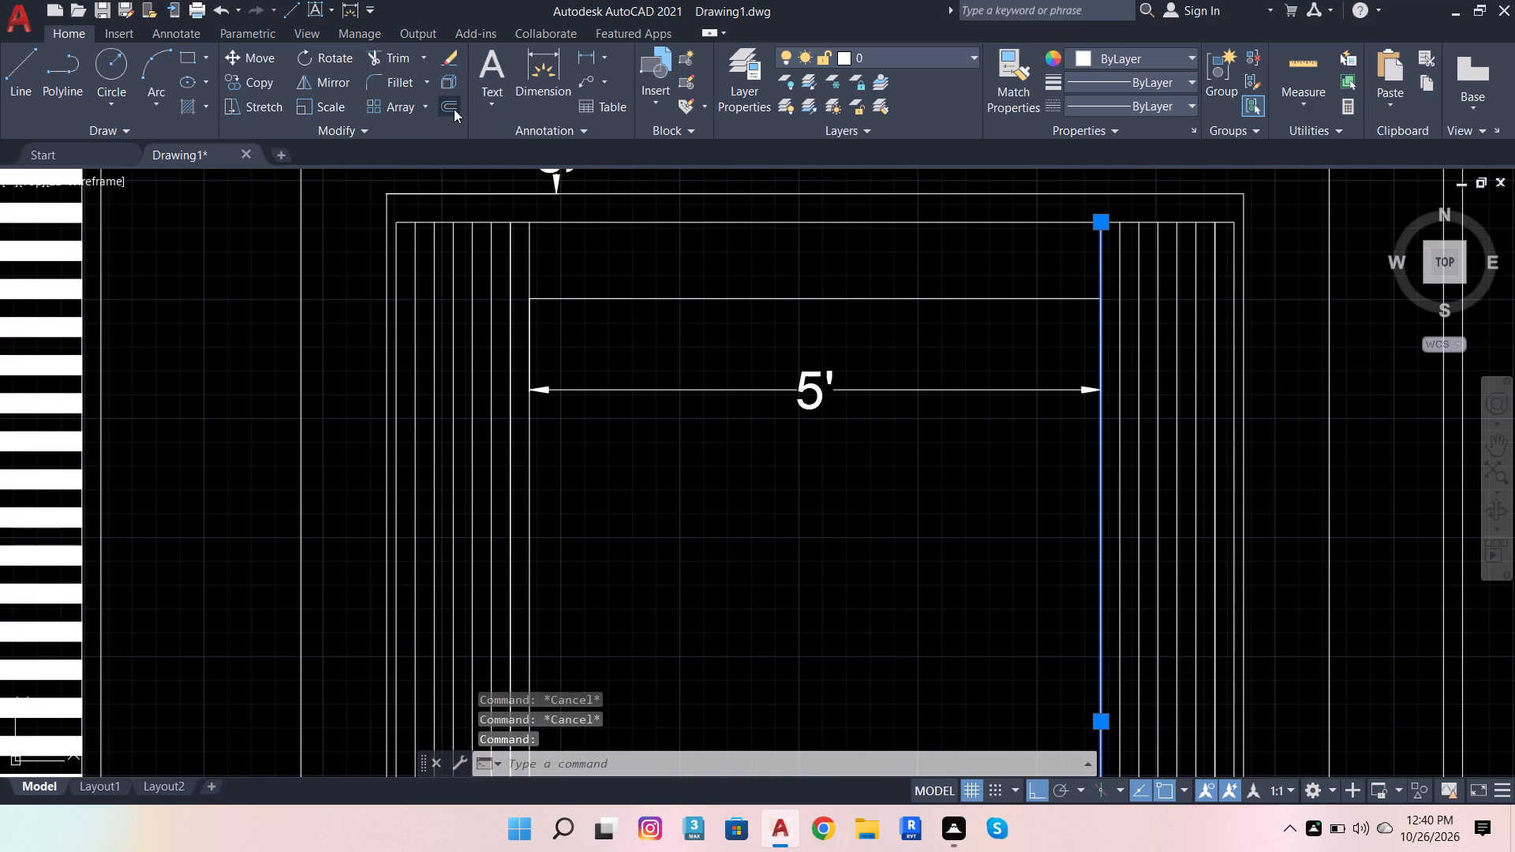
pyautogui.moveTo(1103, 226); pyautogui.dragTo(1096, 230)
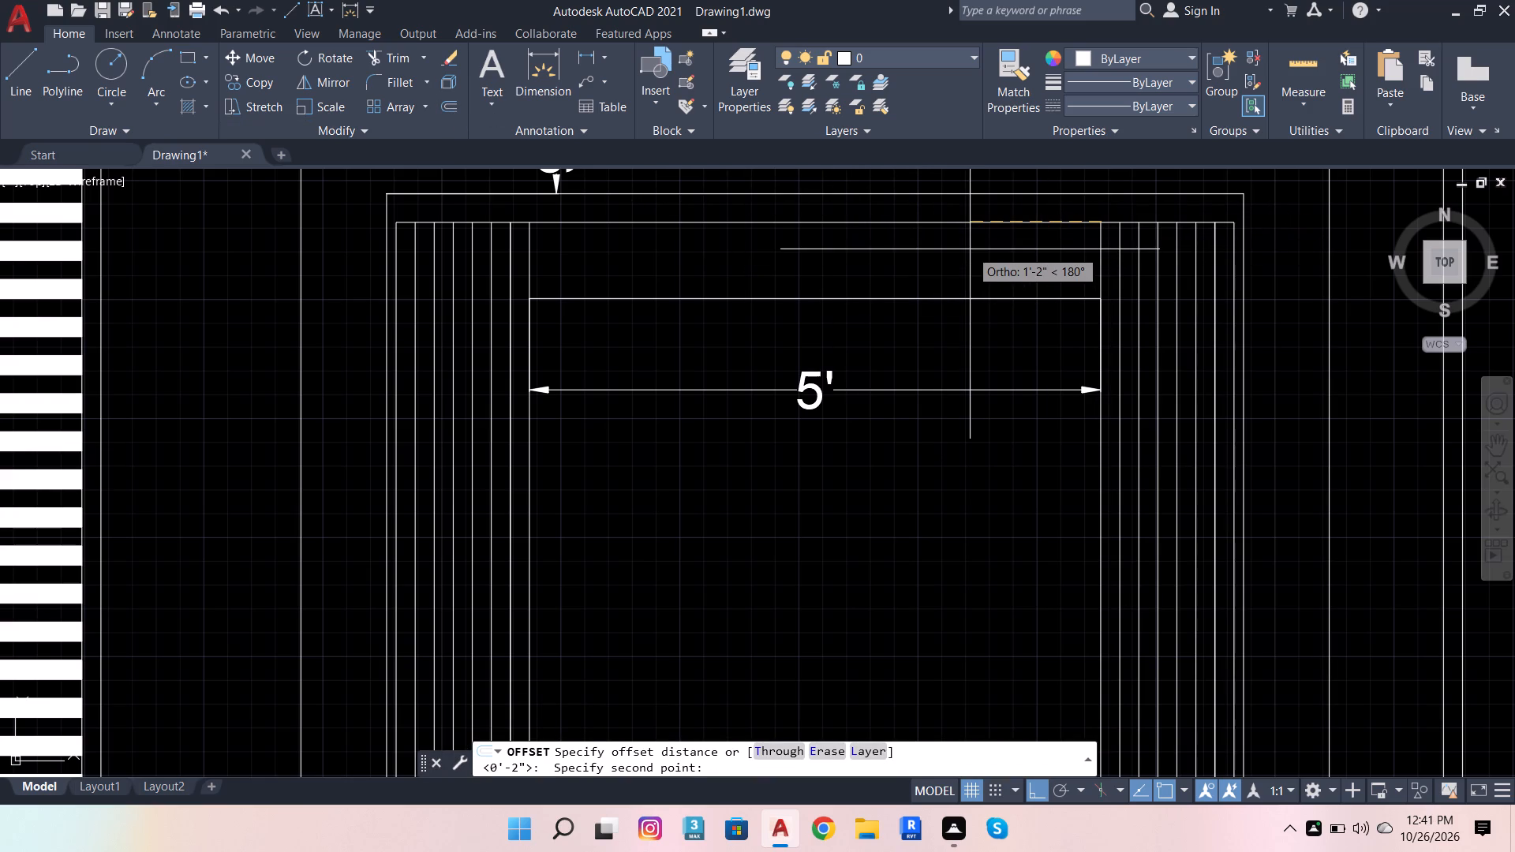
pyautogui.write("1'")
pyautogui.press('4')
pyautogui.press('Return')
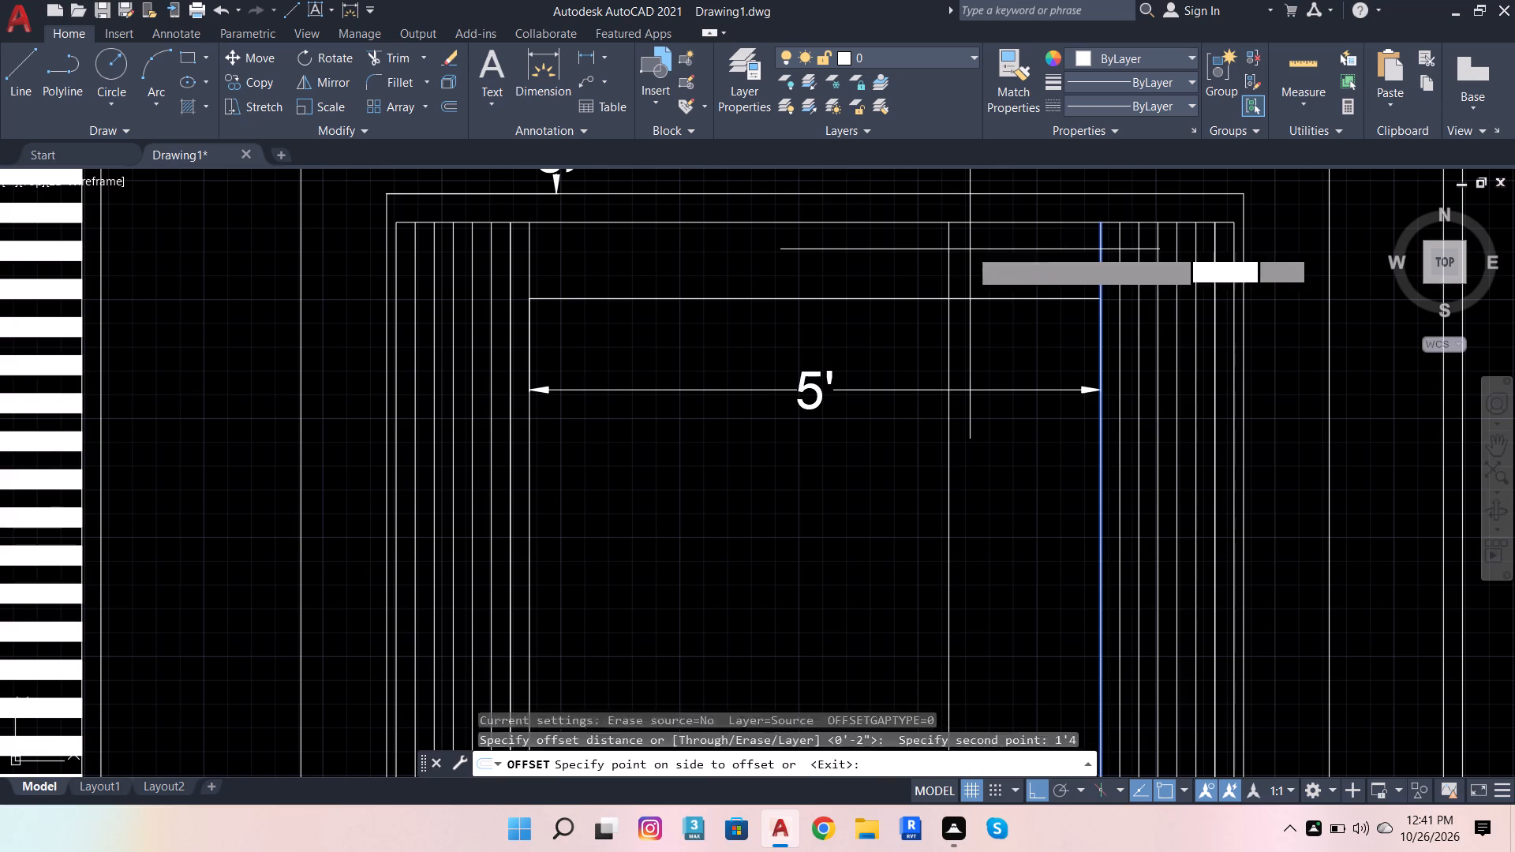
pyautogui.click(970, 249)
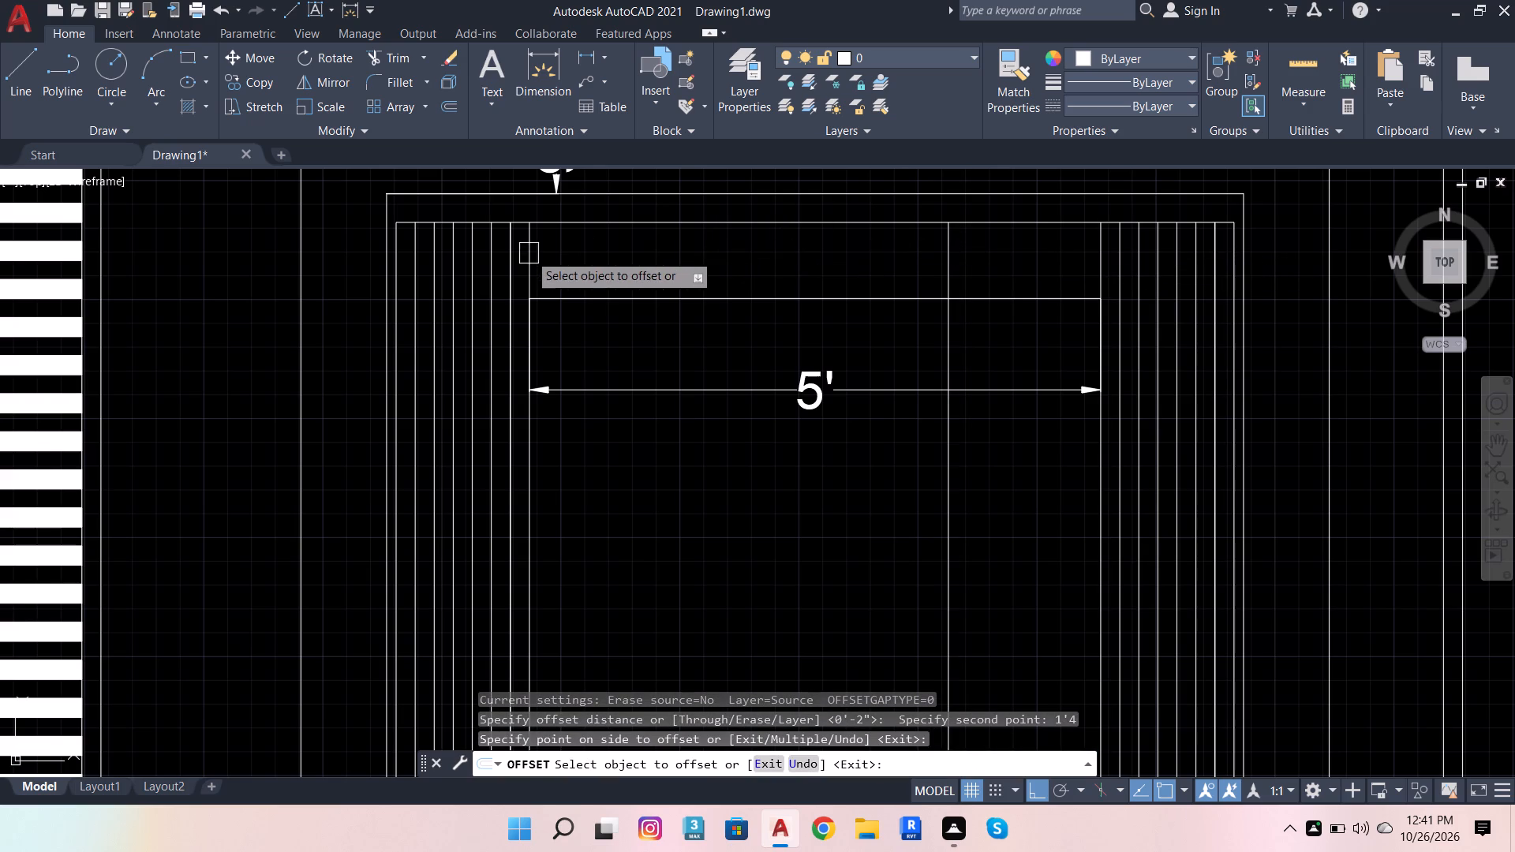
pyautogui.click(529, 252)
pyautogui.click(649, 248)
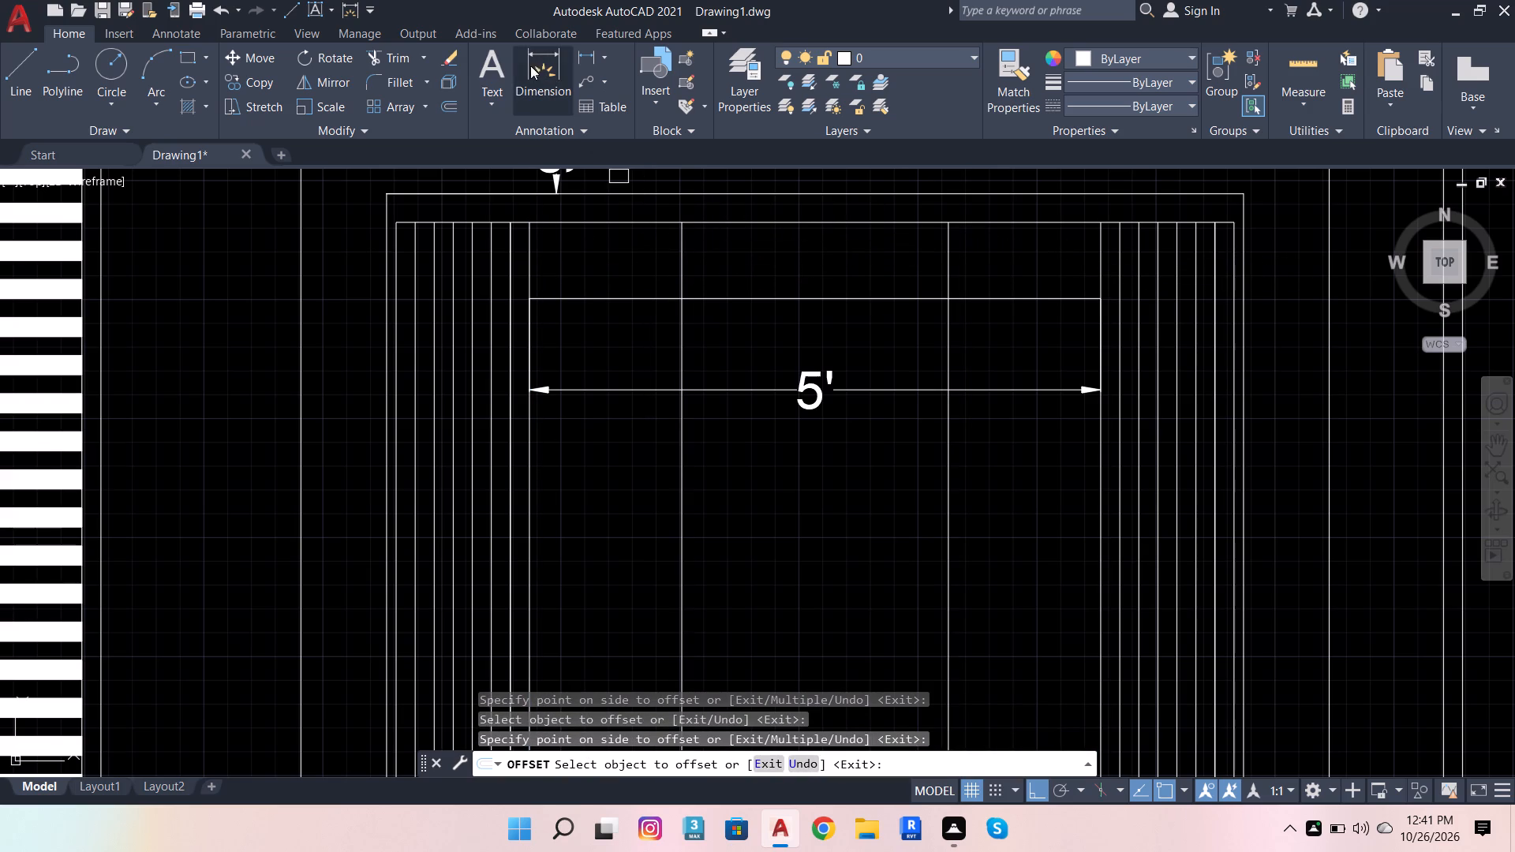
# Fill the central band between the two 1'-4" offset lines with vertical lines offset successively at 2" spacing.
pyautogui.click(452, 102)
pyautogui.moveTo(683, 225); pyautogui.dragTo(704, 232)
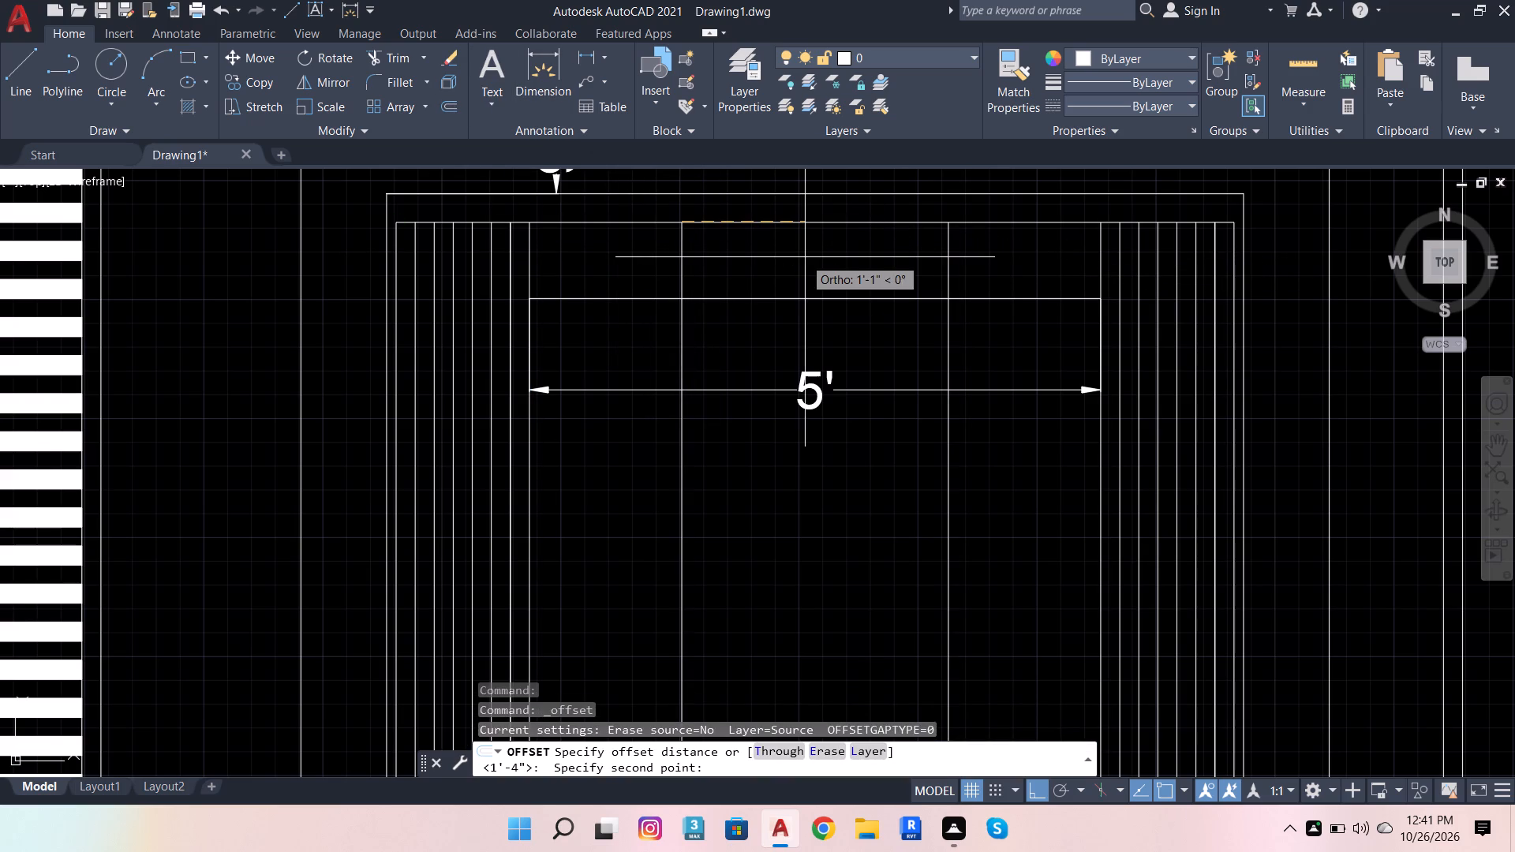
pyautogui.press('2')
pyautogui.press('Return')
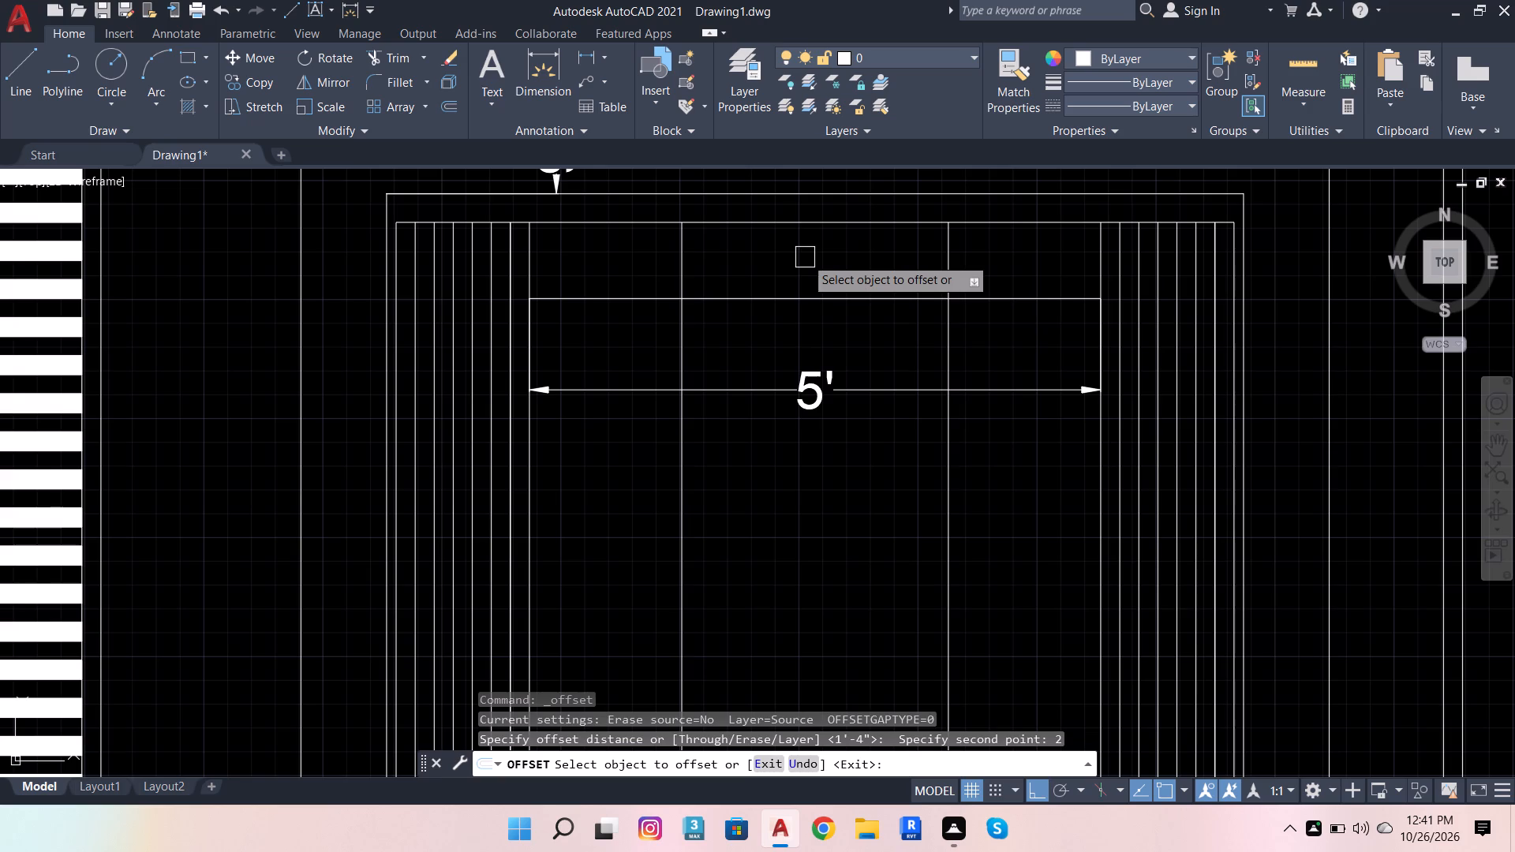
pyautogui.click(689, 250)
pyautogui.moveTo(731, 254); pyautogui.dragTo(720, 255)
pyautogui.moveTo(702, 249); pyautogui.dragTo(718, 256)
pyautogui.click(746, 251)
pyautogui.moveTo(726, 255); pyautogui.dragTo(758, 259)
pyautogui.click(766, 258)
pyautogui.moveTo(744, 260); pyautogui.dragTo(749, 259)
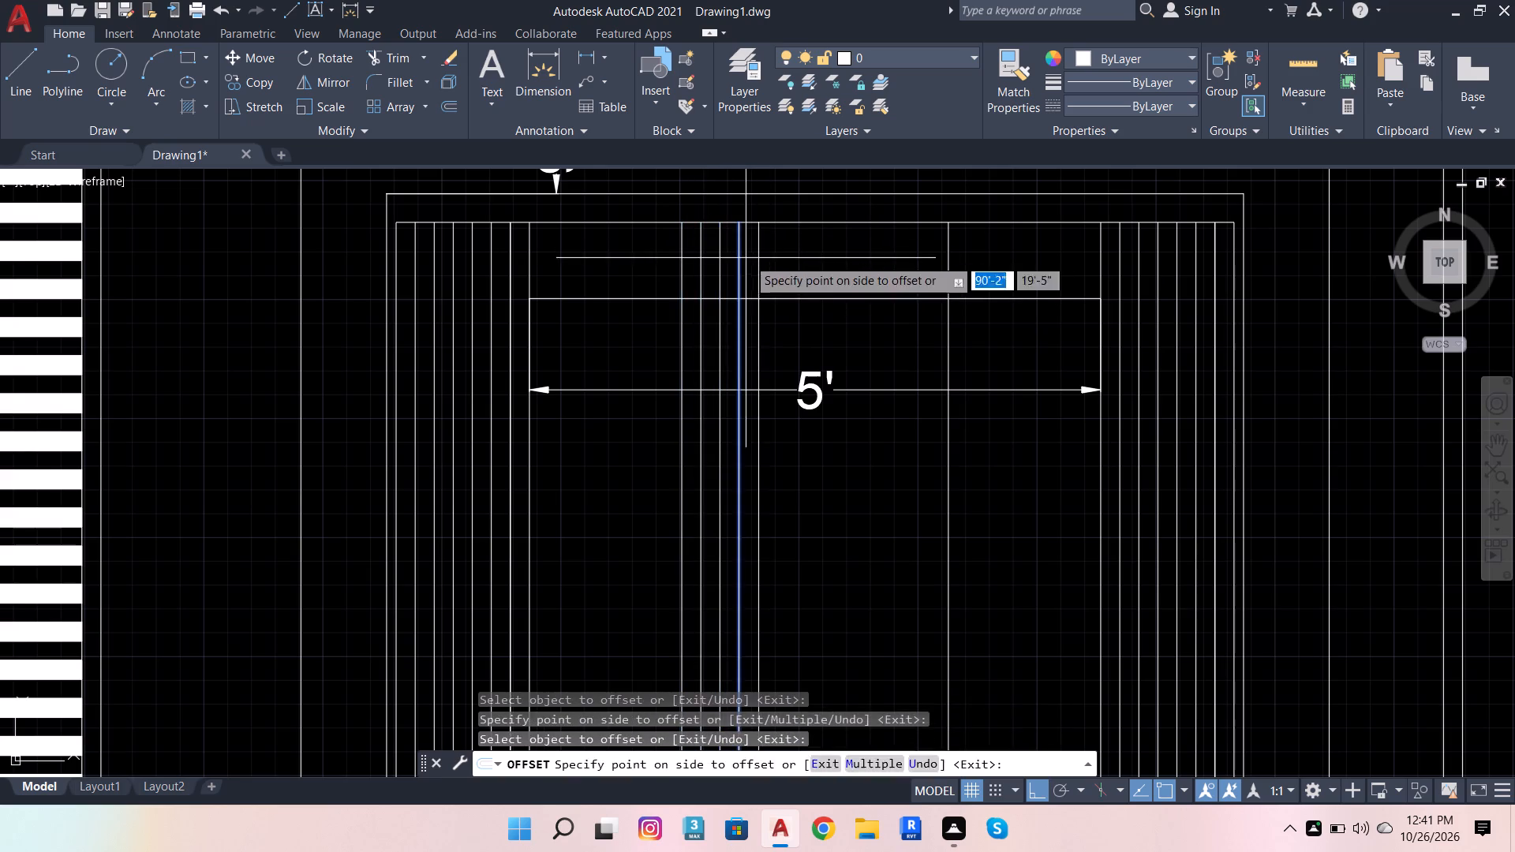
pyautogui.moveTo(749, 259); pyautogui.dragTo(771, 262)
pyautogui.click(782, 261)
pyautogui.moveTo(765, 262); pyautogui.dragTo(794, 265)
pyautogui.moveTo(806, 264); pyautogui.dragTo(797, 266)
pyautogui.moveTo(786, 266); pyautogui.dragTo(823, 263)
pyautogui.moveTo(829, 264); pyautogui.dragTo(817, 267)
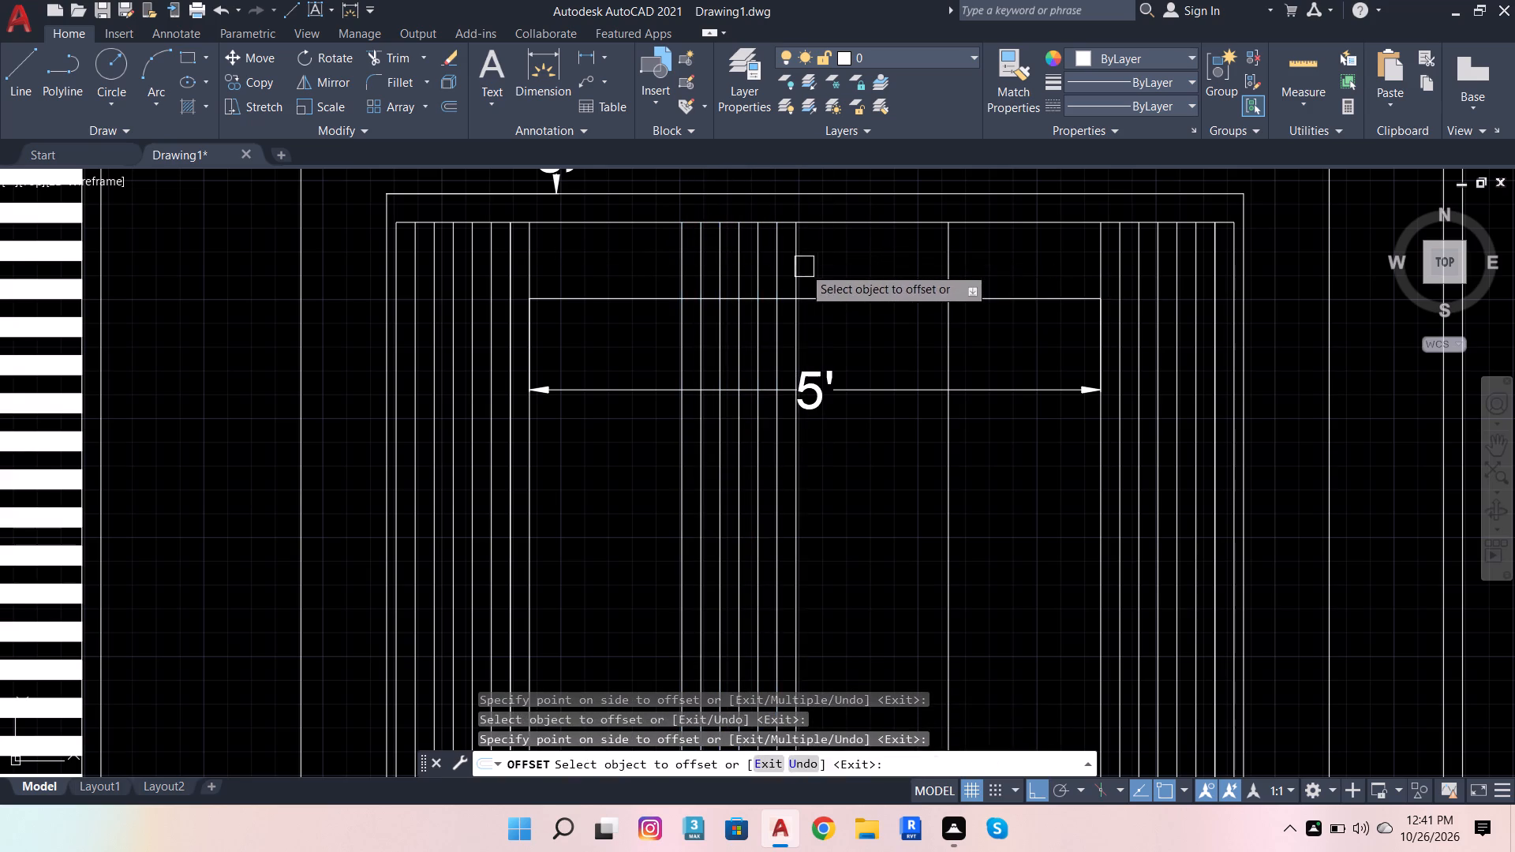
pyautogui.moveTo(802, 265); pyautogui.dragTo(827, 267)
pyautogui.moveTo(851, 264); pyautogui.dragTo(833, 267)
pyautogui.moveTo(820, 255); pyautogui.dragTo(850, 266)
pyautogui.click(855, 264)
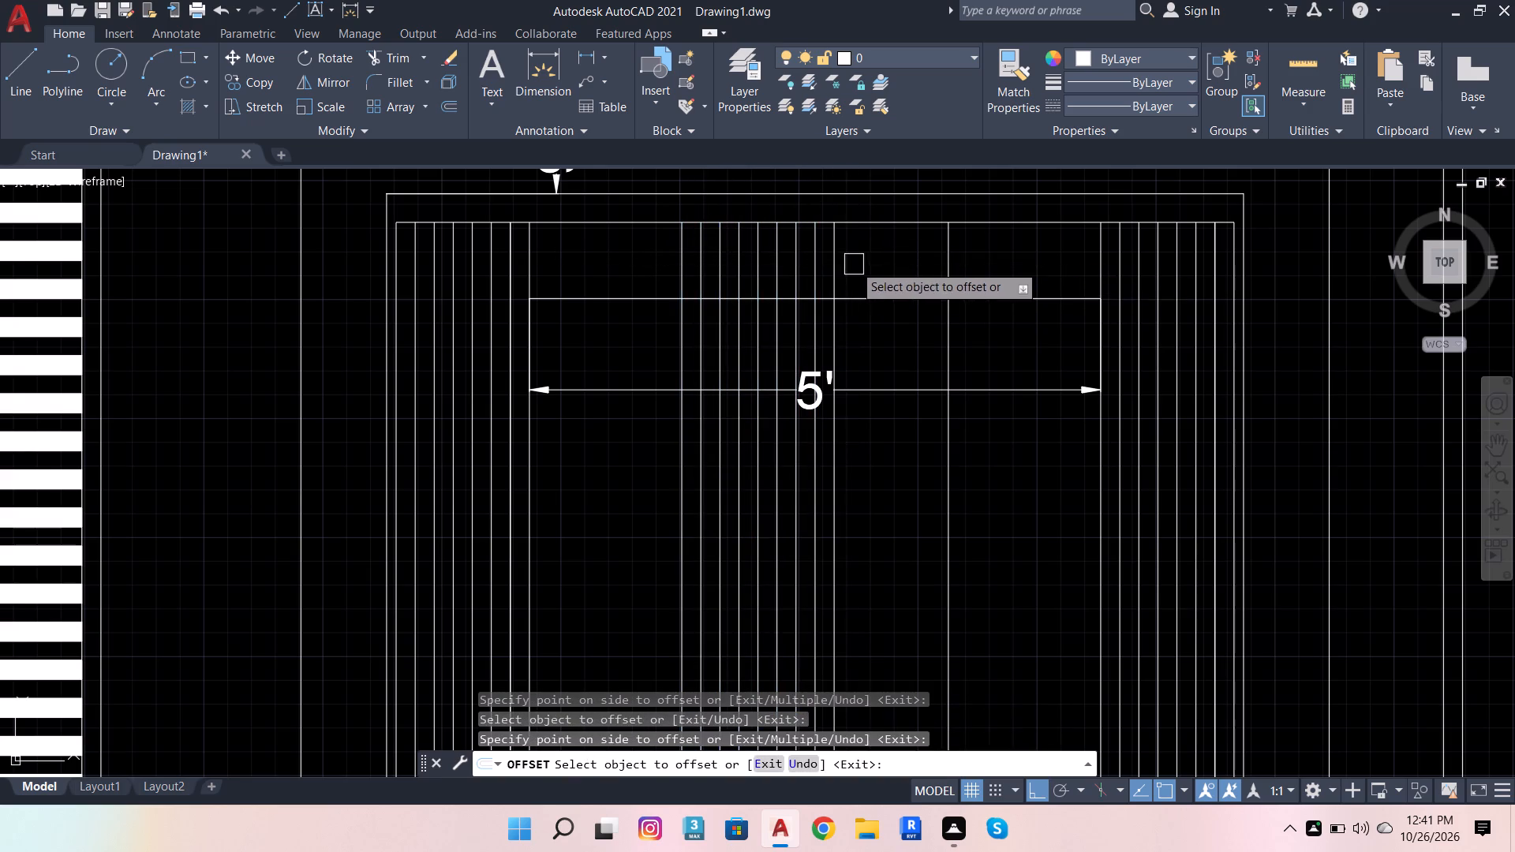
pyautogui.moveTo(833, 264); pyautogui.dragTo(855, 267)
pyautogui.click(865, 264)
pyautogui.moveTo(852, 261); pyautogui.dragTo(874, 263)
pyautogui.click(883, 261)
pyautogui.moveTo(873, 260); pyautogui.dragTo(900, 260)
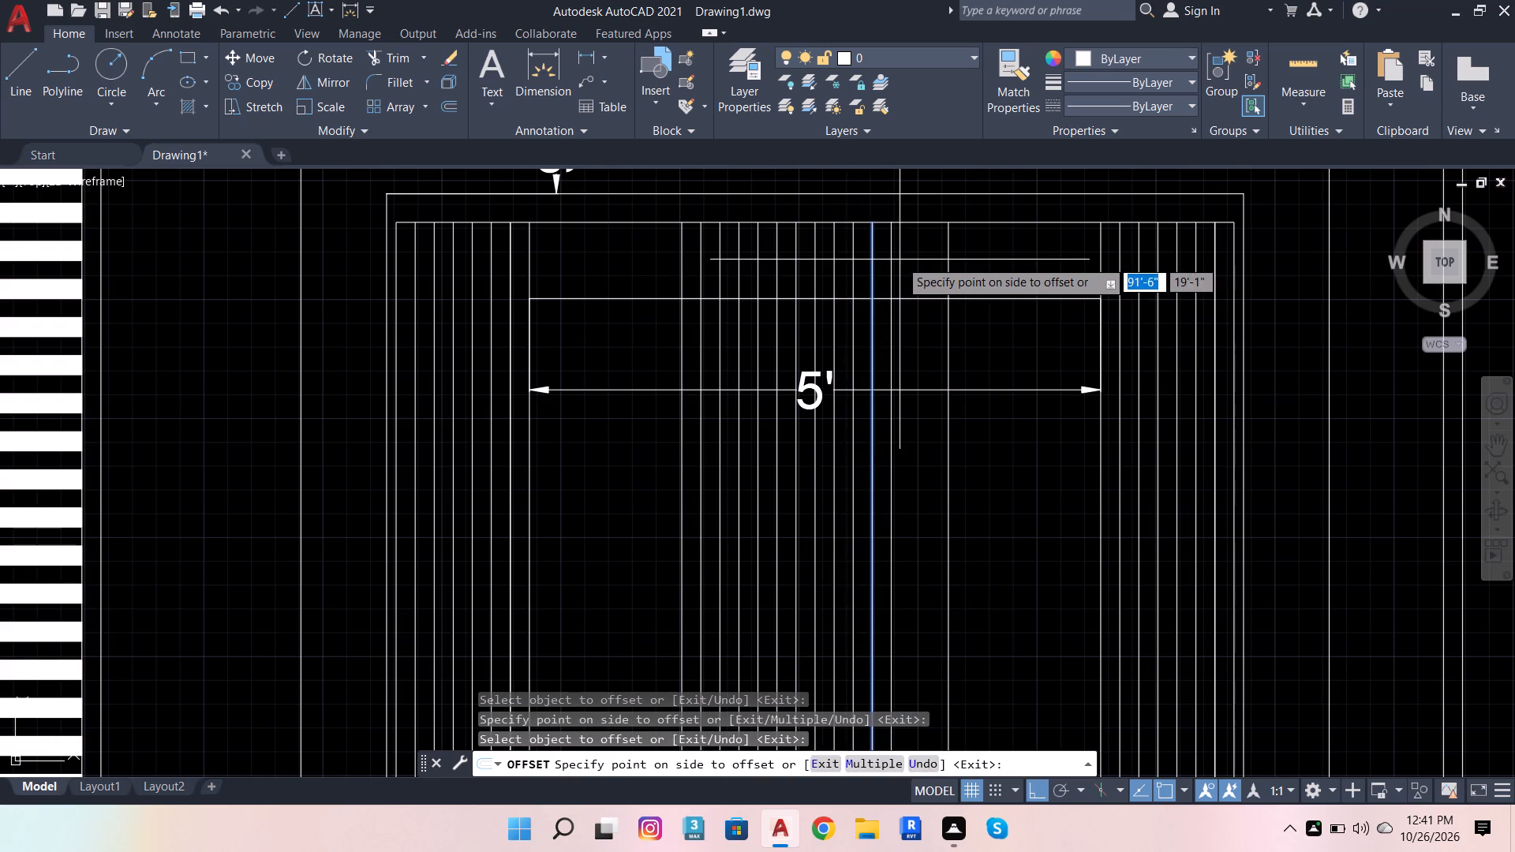
pyautogui.moveTo(900, 260); pyautogui.dragTo(901, 259)
pyautogui.click(904, 257)
pyautogui.moveTo(886, 261); pyautogui.dragTo(897, 264)
pyautogui.click(912, 260)
pyautogui.moveTo(908, 257); pyautogui.dragTo(920, 259)
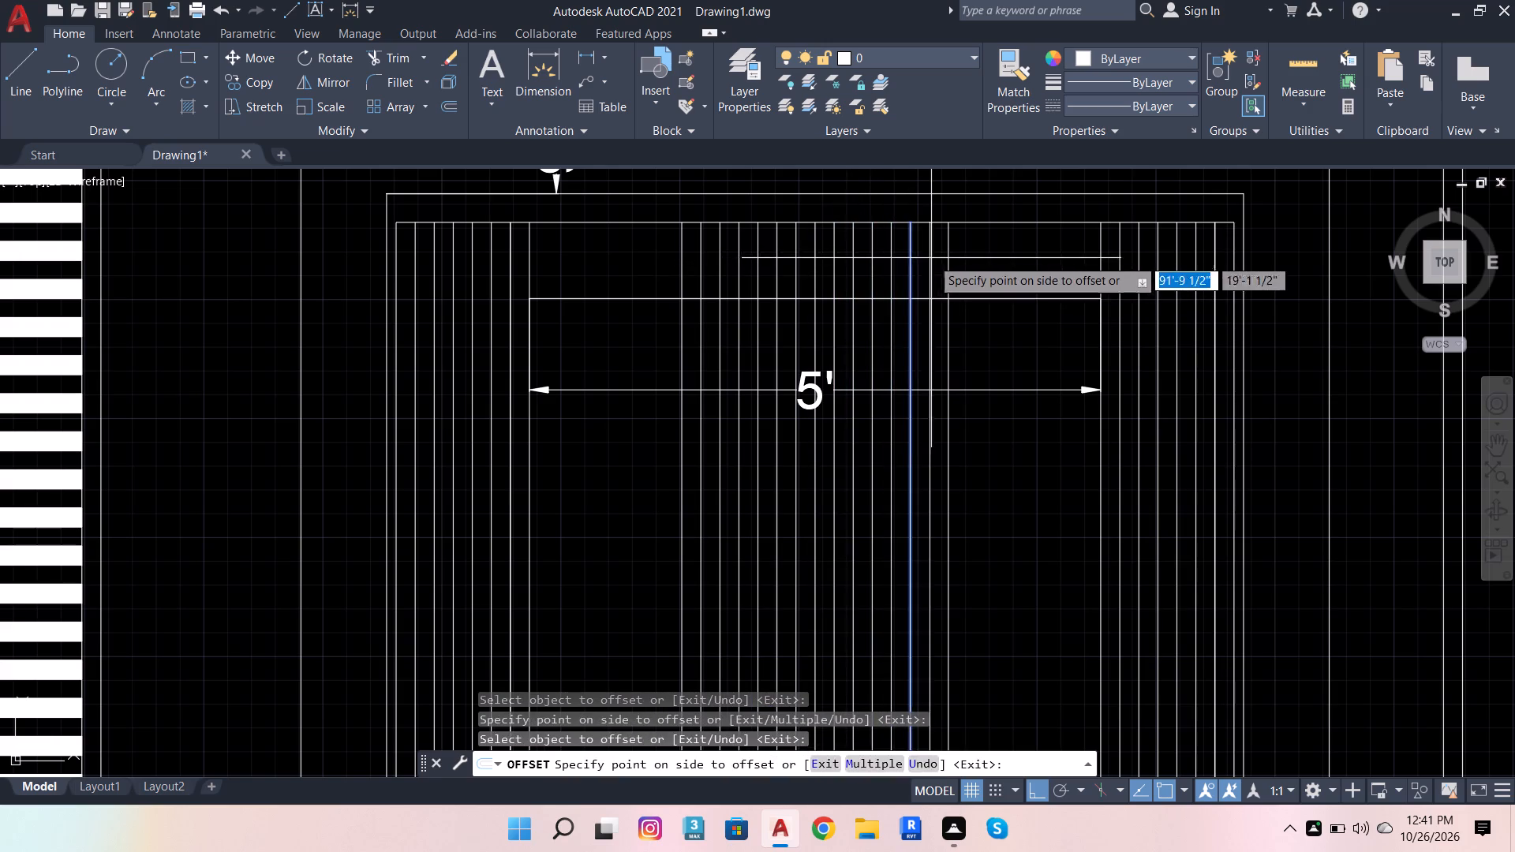
pyautogui.click(931, 258)
pyautogui.scroll(3, 963, 259)
pyautogui.press('Escape')
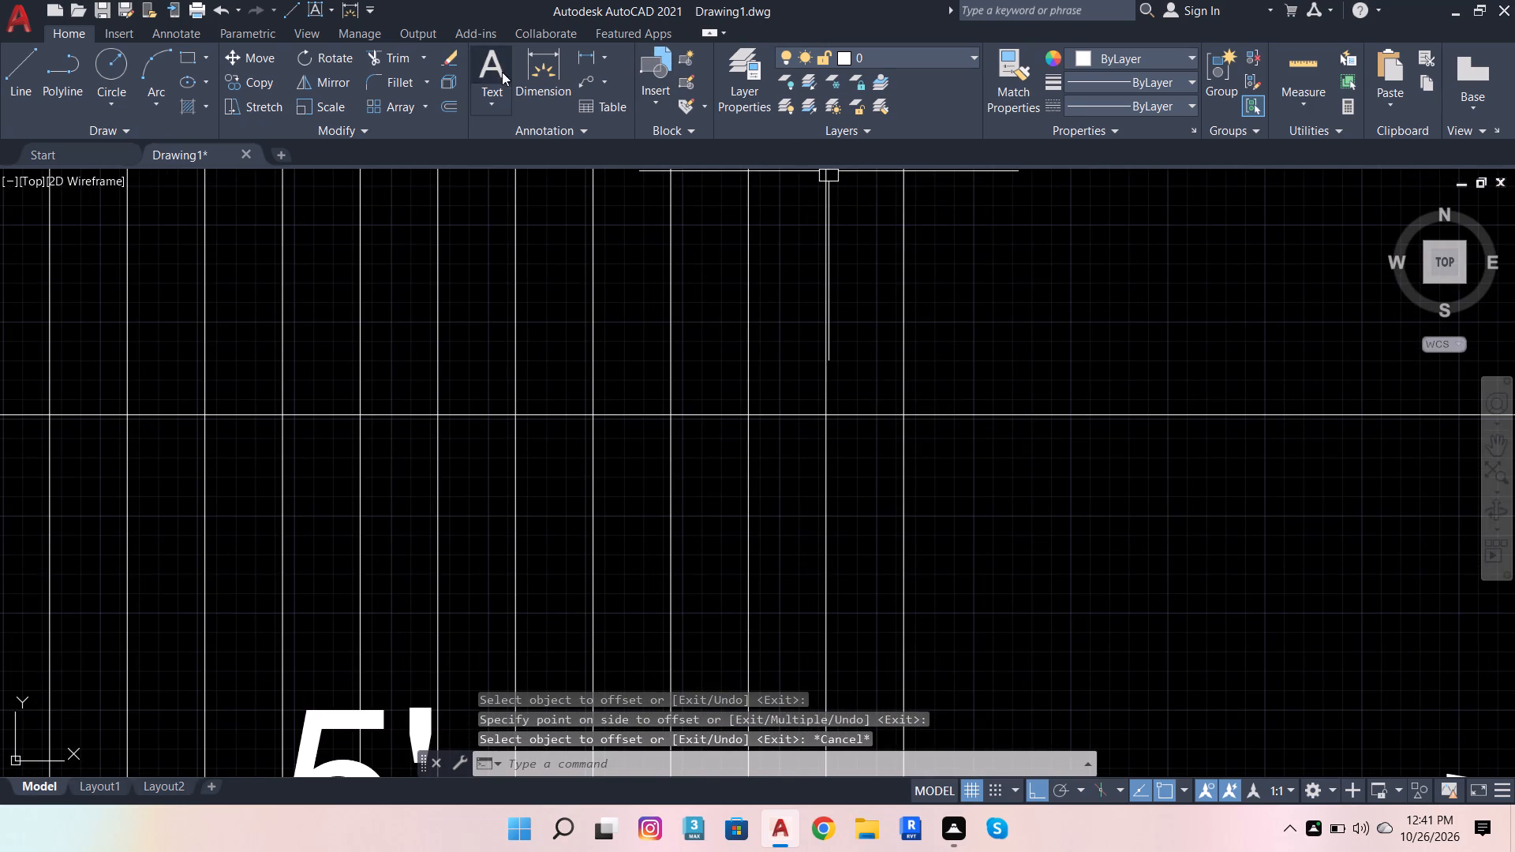
# Trim away the horizontal line's segments in the first and last gaps of the central band.
pyautogui.click(385, 64)
pyautogui.moveTo(869, 398); pyautogui.dragTo(867, 408)
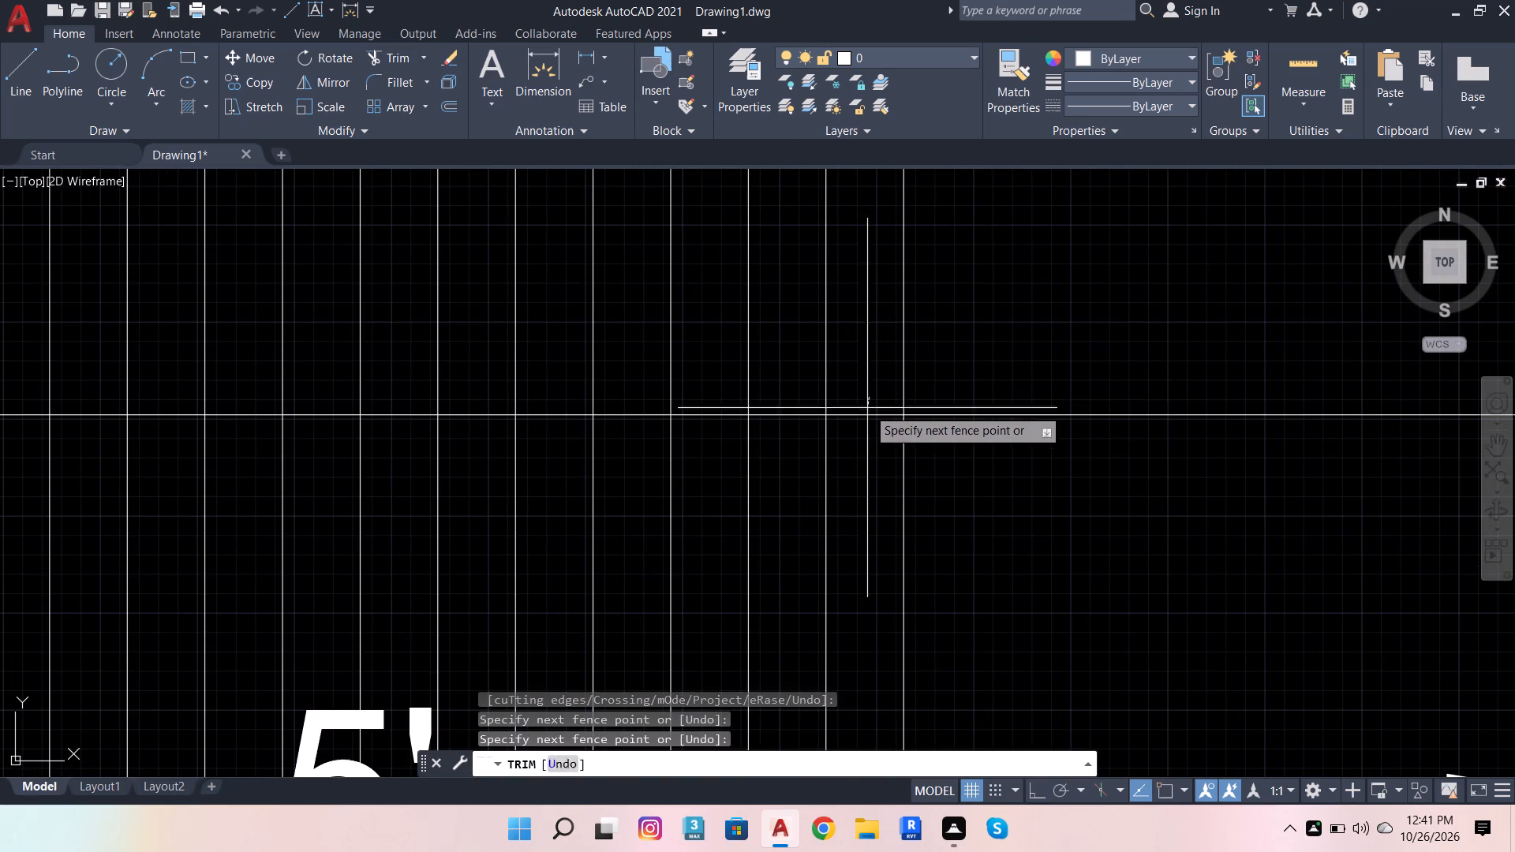
pyautogui.click(858, 450)
pyautogui.scroll(-3, 959, 373)
pyautogui.scroll(3, 716, 397)
pyautogui.click(619, 348)
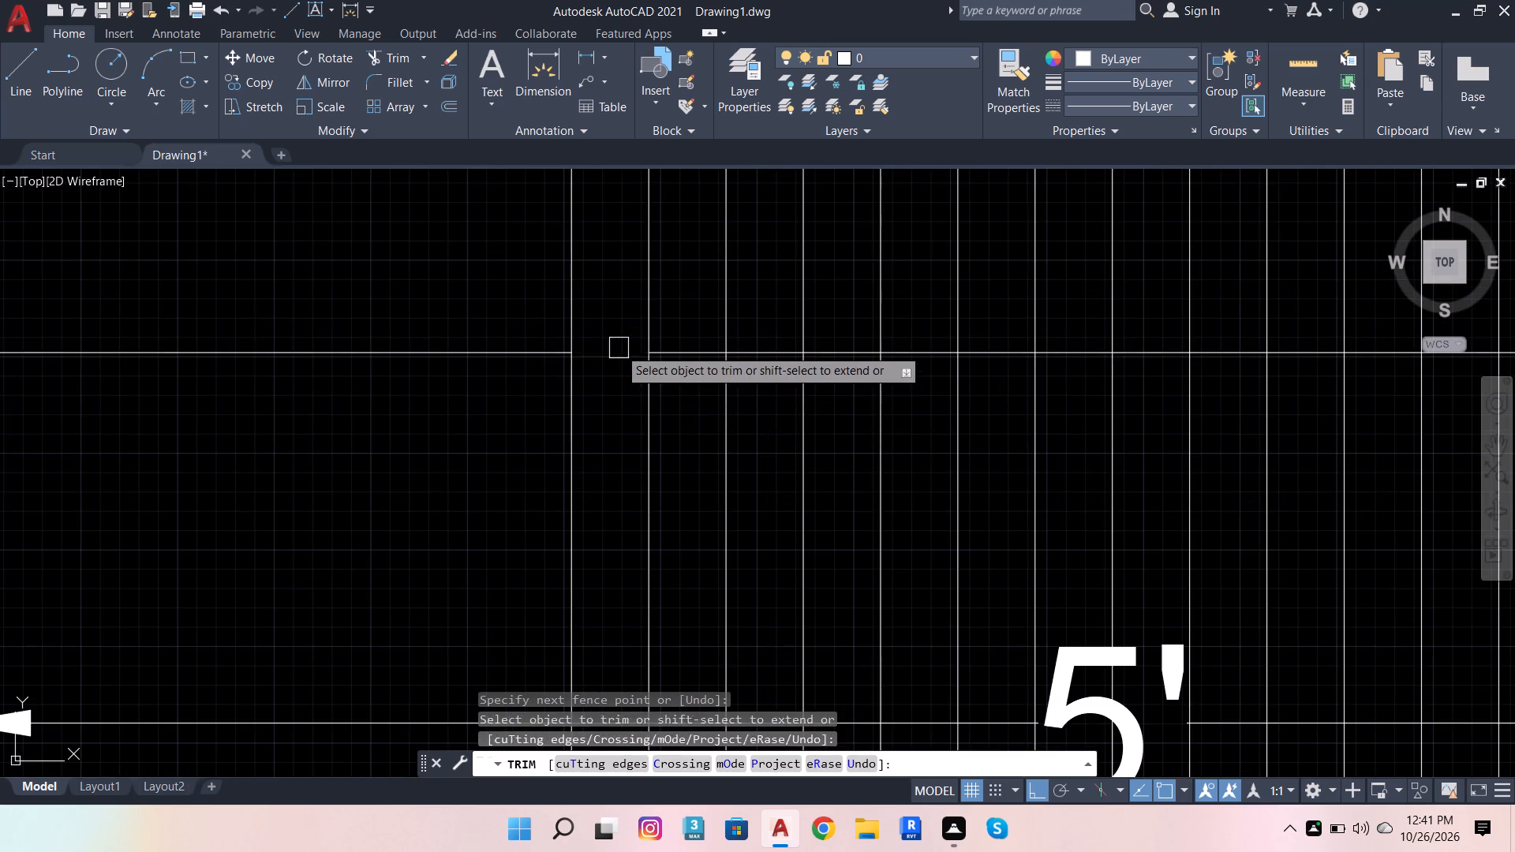
pyautogui.press('Escape')
# Erase the horizontal line piece left across the central band together with the 5' dimension.
pyautogui.click(691, 355)
pyautogui.scroll(-4, 668, 478)
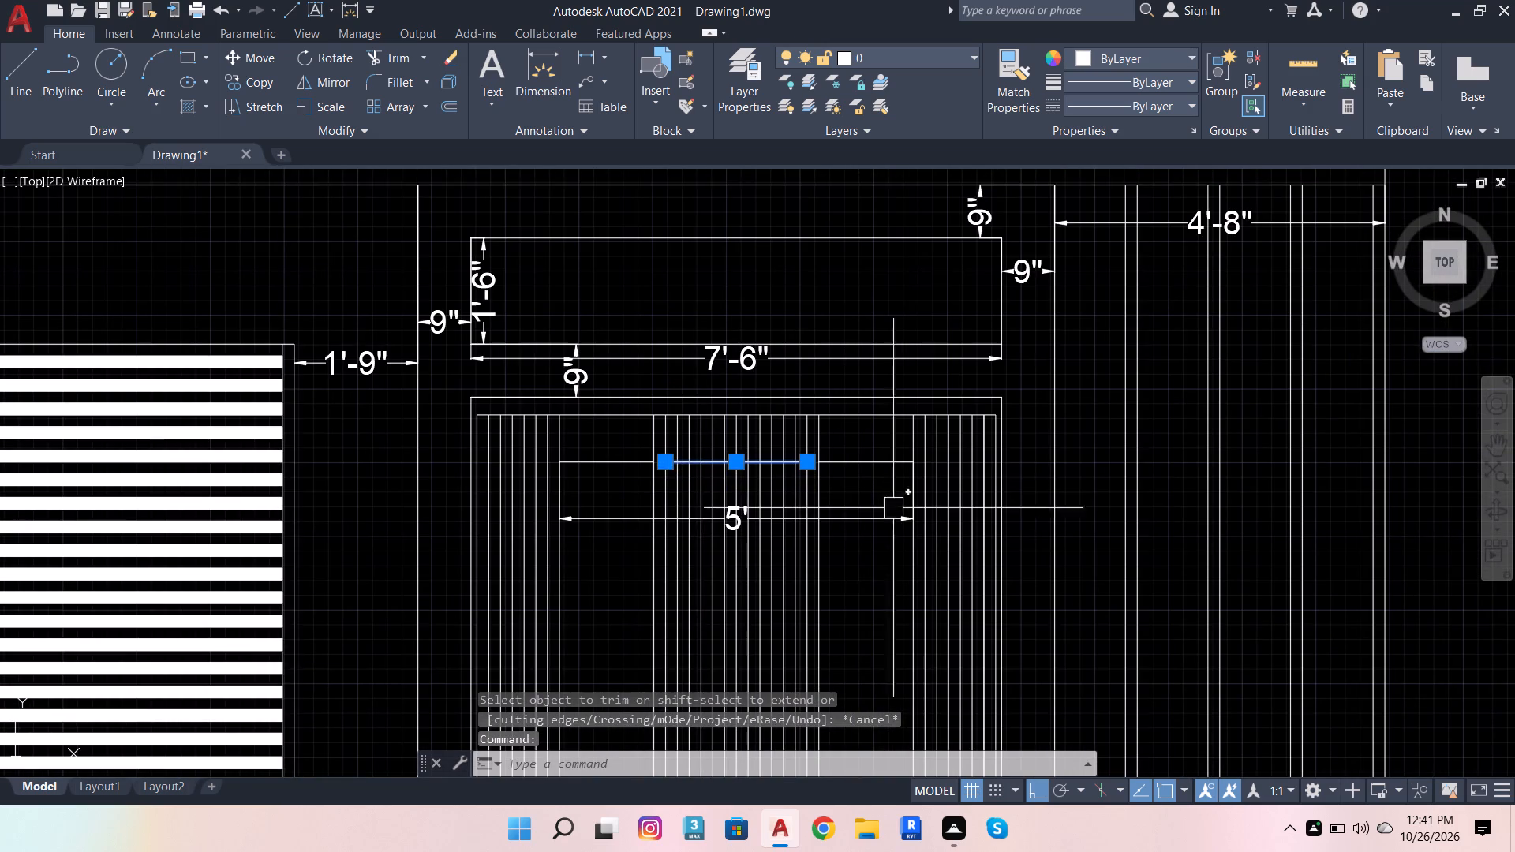
pyautogui.click(857, 534)
pyautogui.click(873, 505)
pyautogui.click(890, 547)
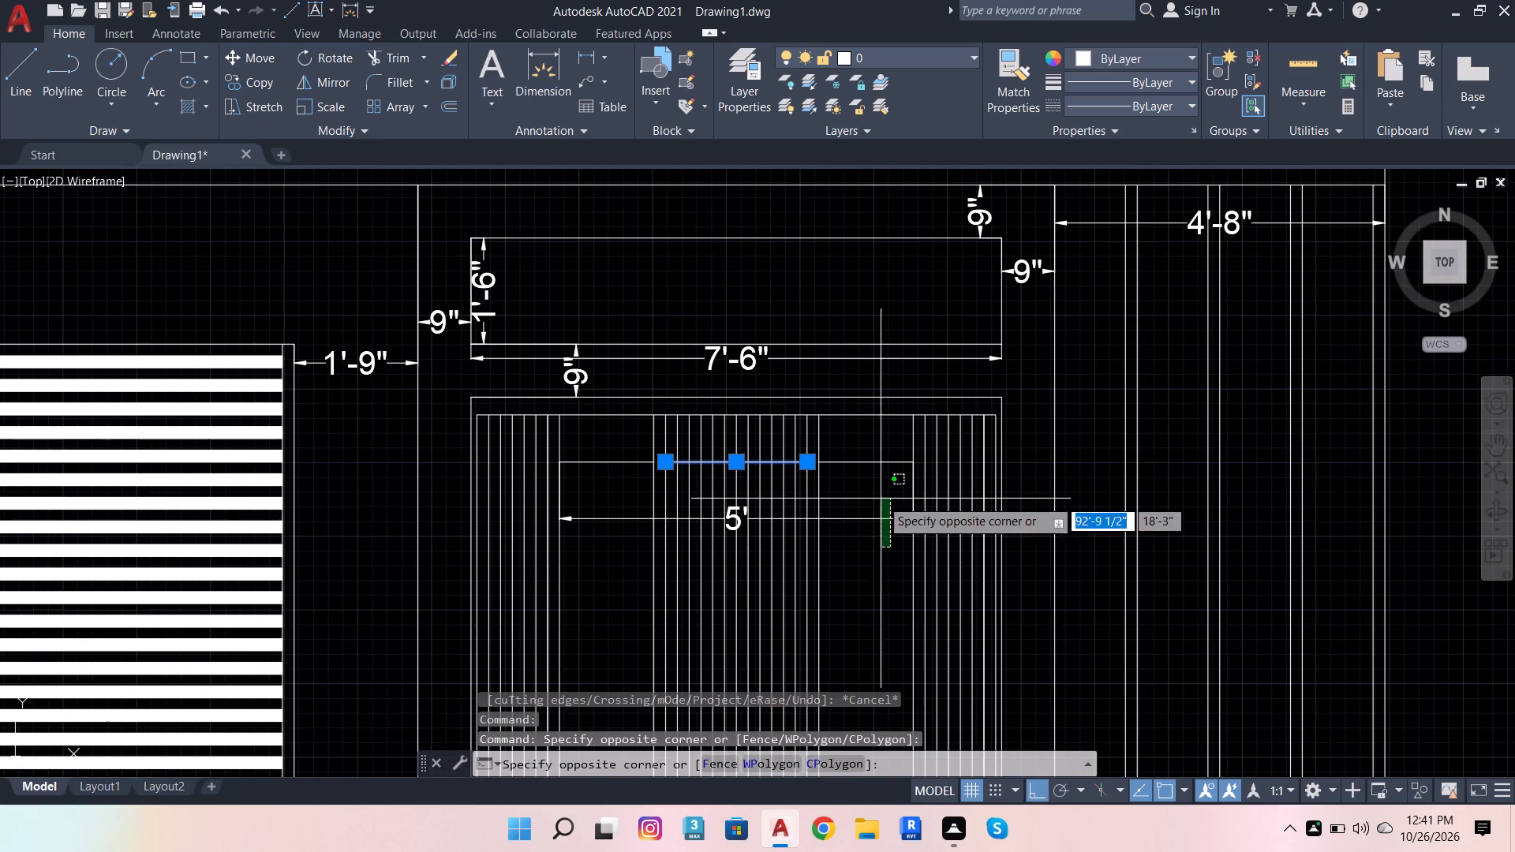
pyautogui.click(876, 497)
pyautogui.hotkey('shift', 'Delete')
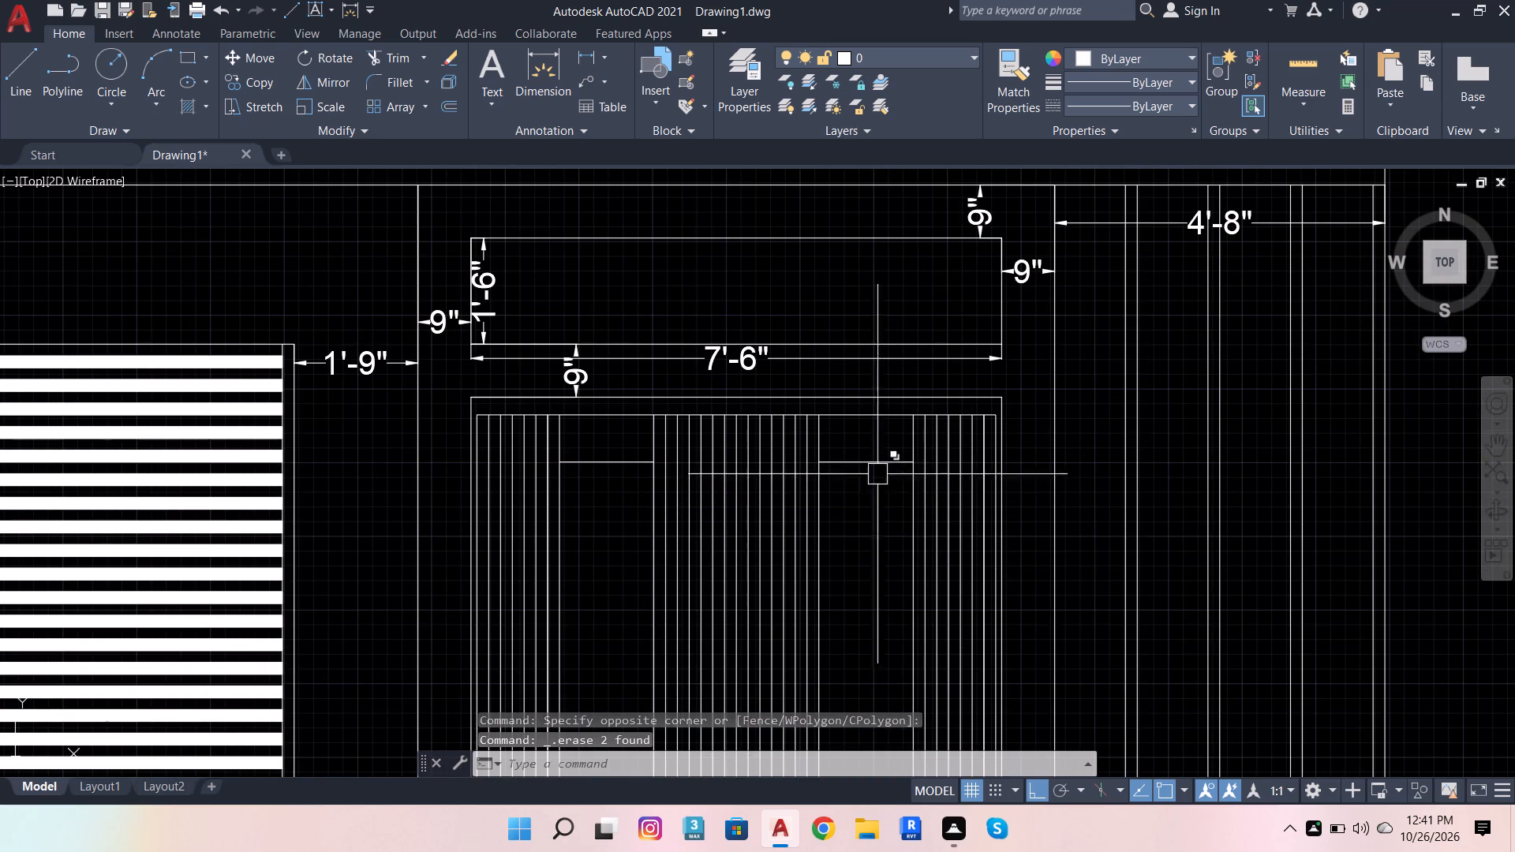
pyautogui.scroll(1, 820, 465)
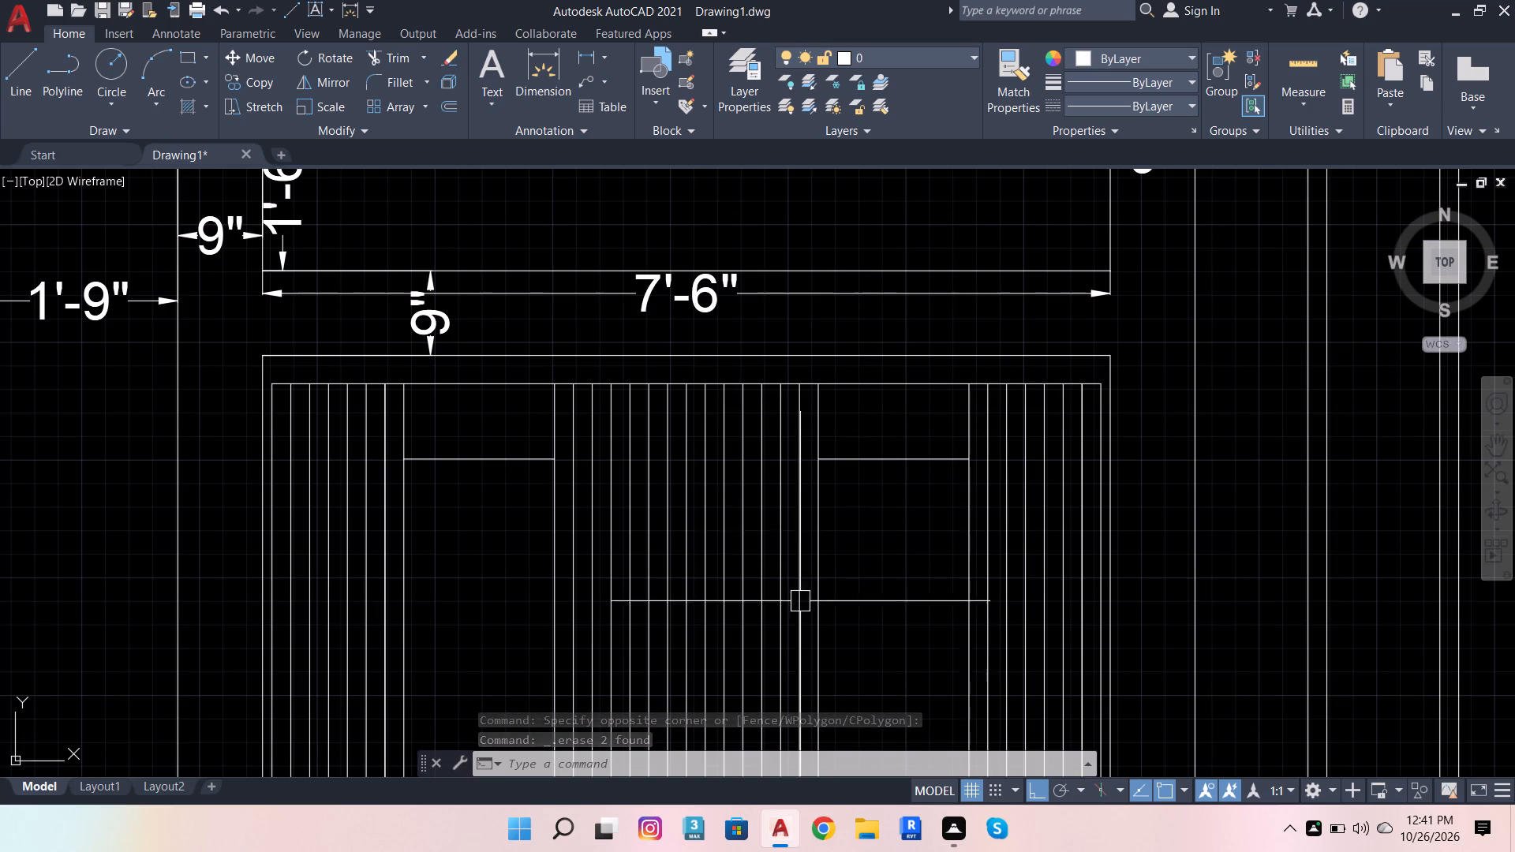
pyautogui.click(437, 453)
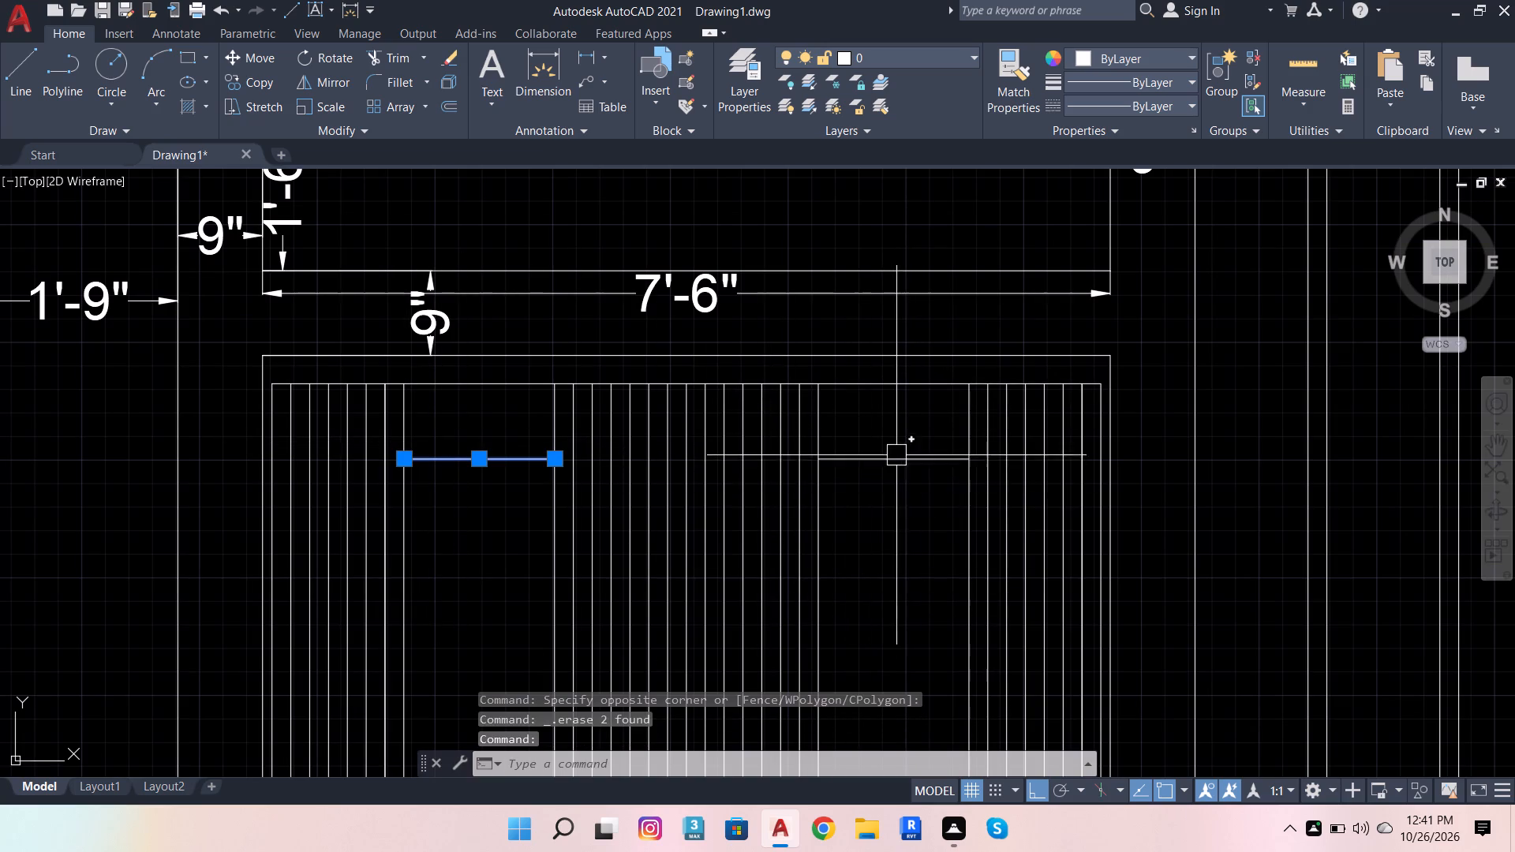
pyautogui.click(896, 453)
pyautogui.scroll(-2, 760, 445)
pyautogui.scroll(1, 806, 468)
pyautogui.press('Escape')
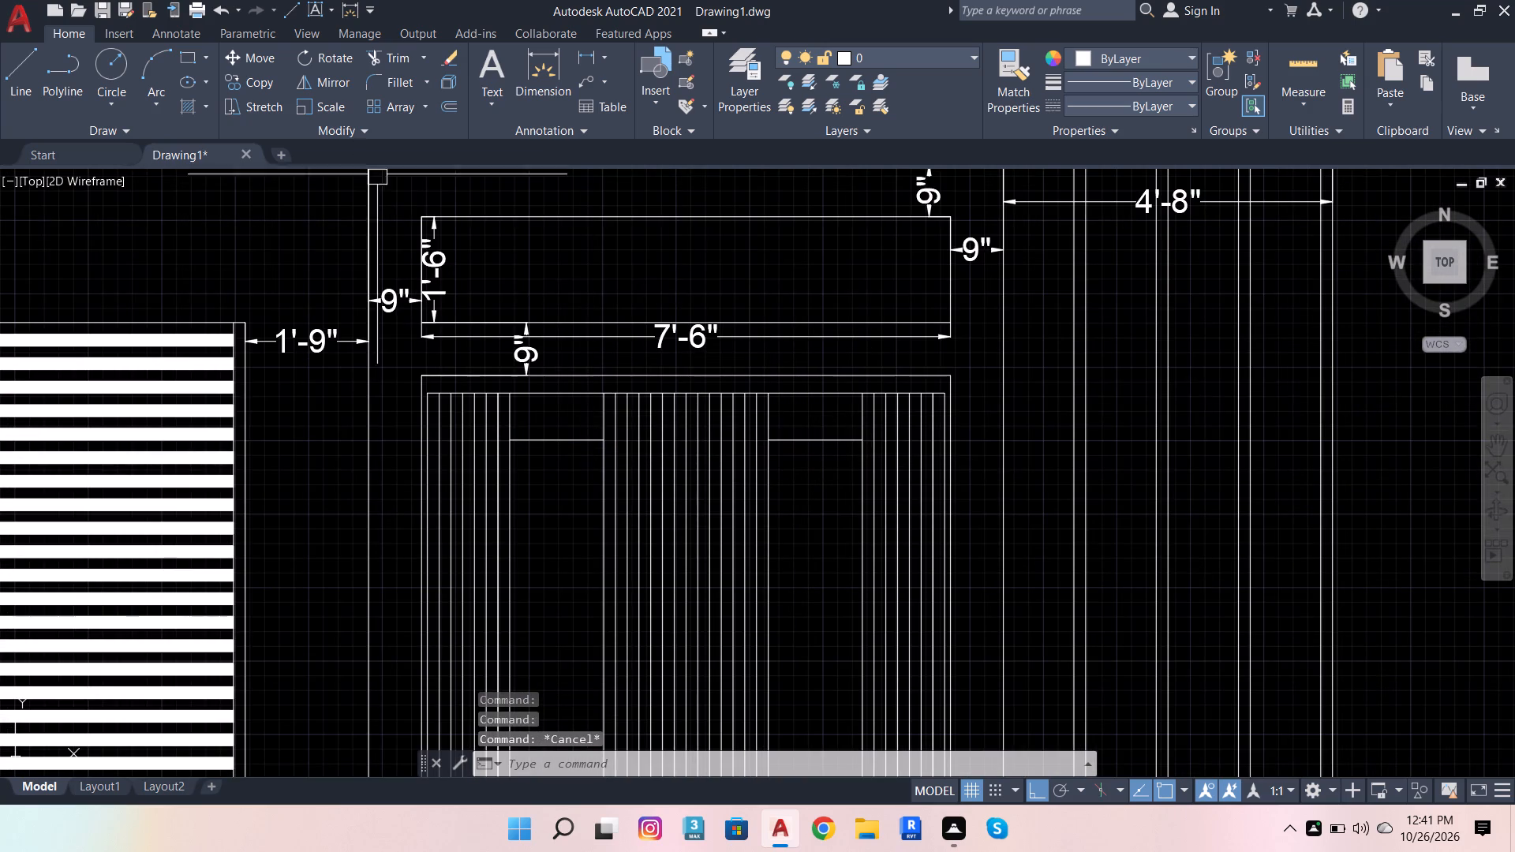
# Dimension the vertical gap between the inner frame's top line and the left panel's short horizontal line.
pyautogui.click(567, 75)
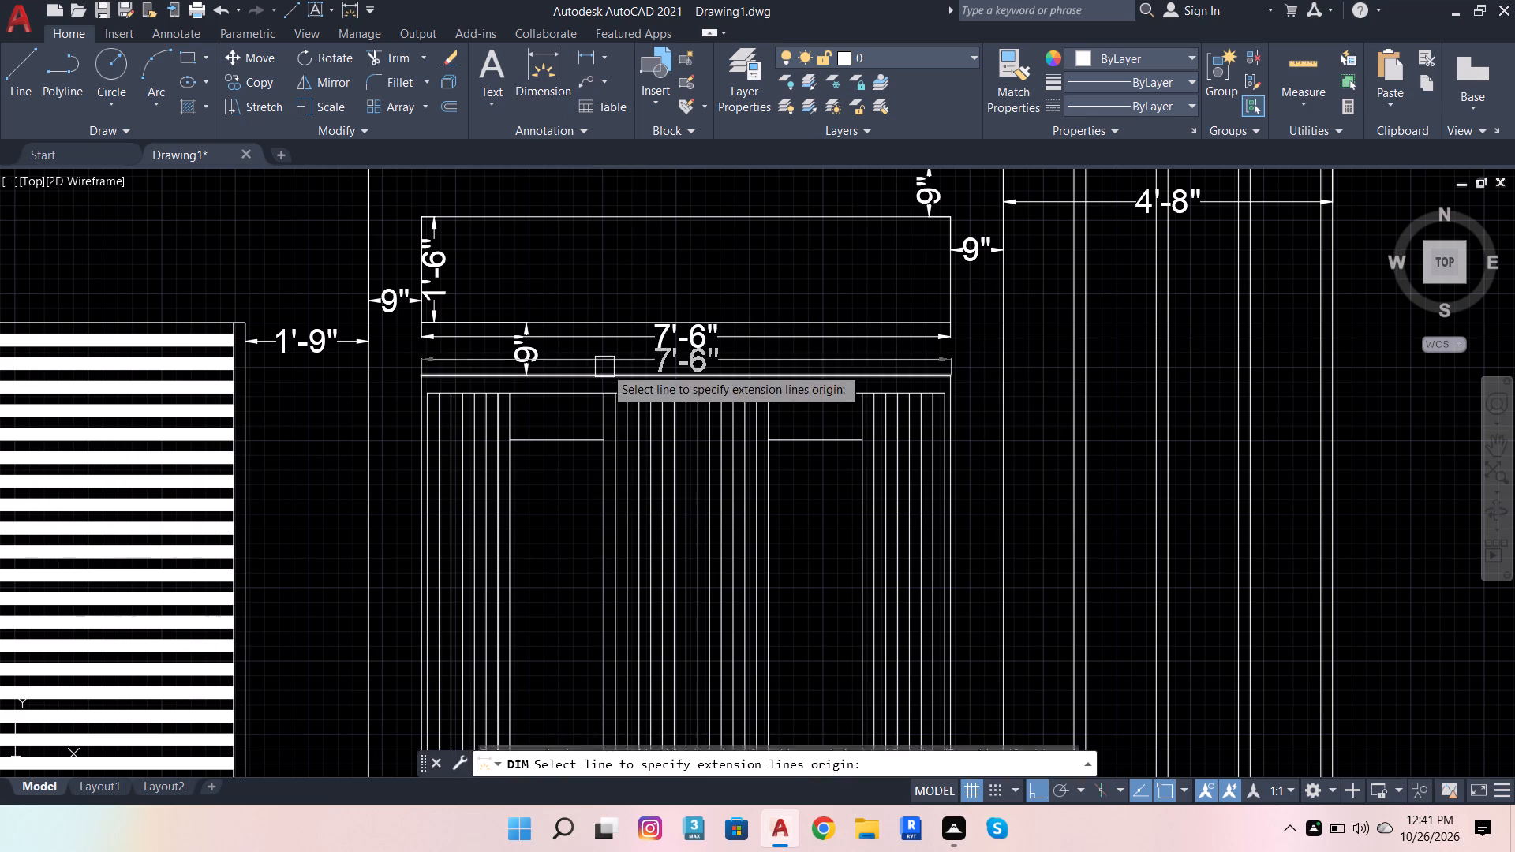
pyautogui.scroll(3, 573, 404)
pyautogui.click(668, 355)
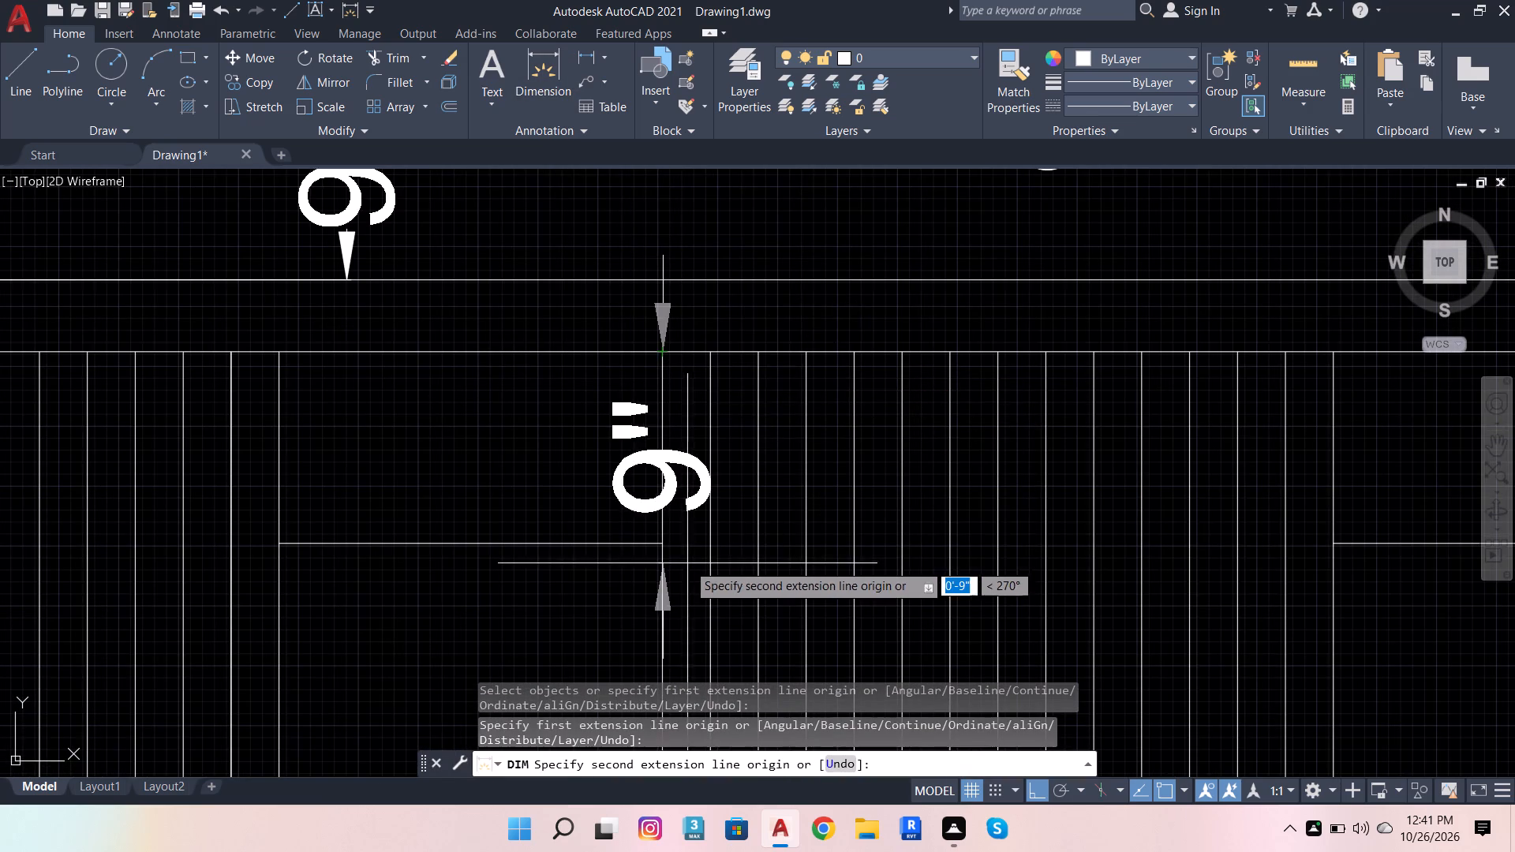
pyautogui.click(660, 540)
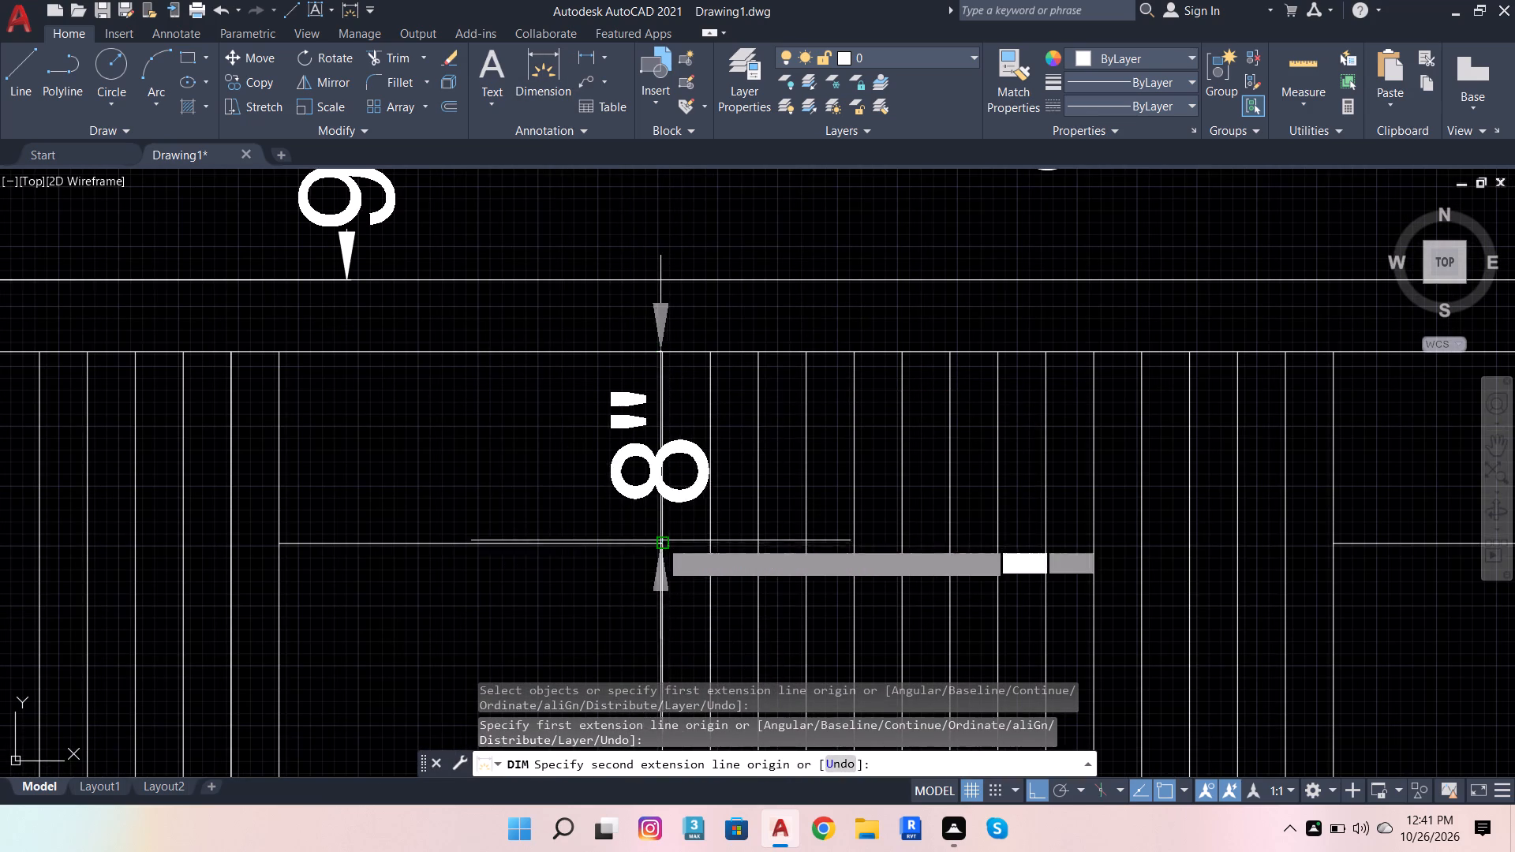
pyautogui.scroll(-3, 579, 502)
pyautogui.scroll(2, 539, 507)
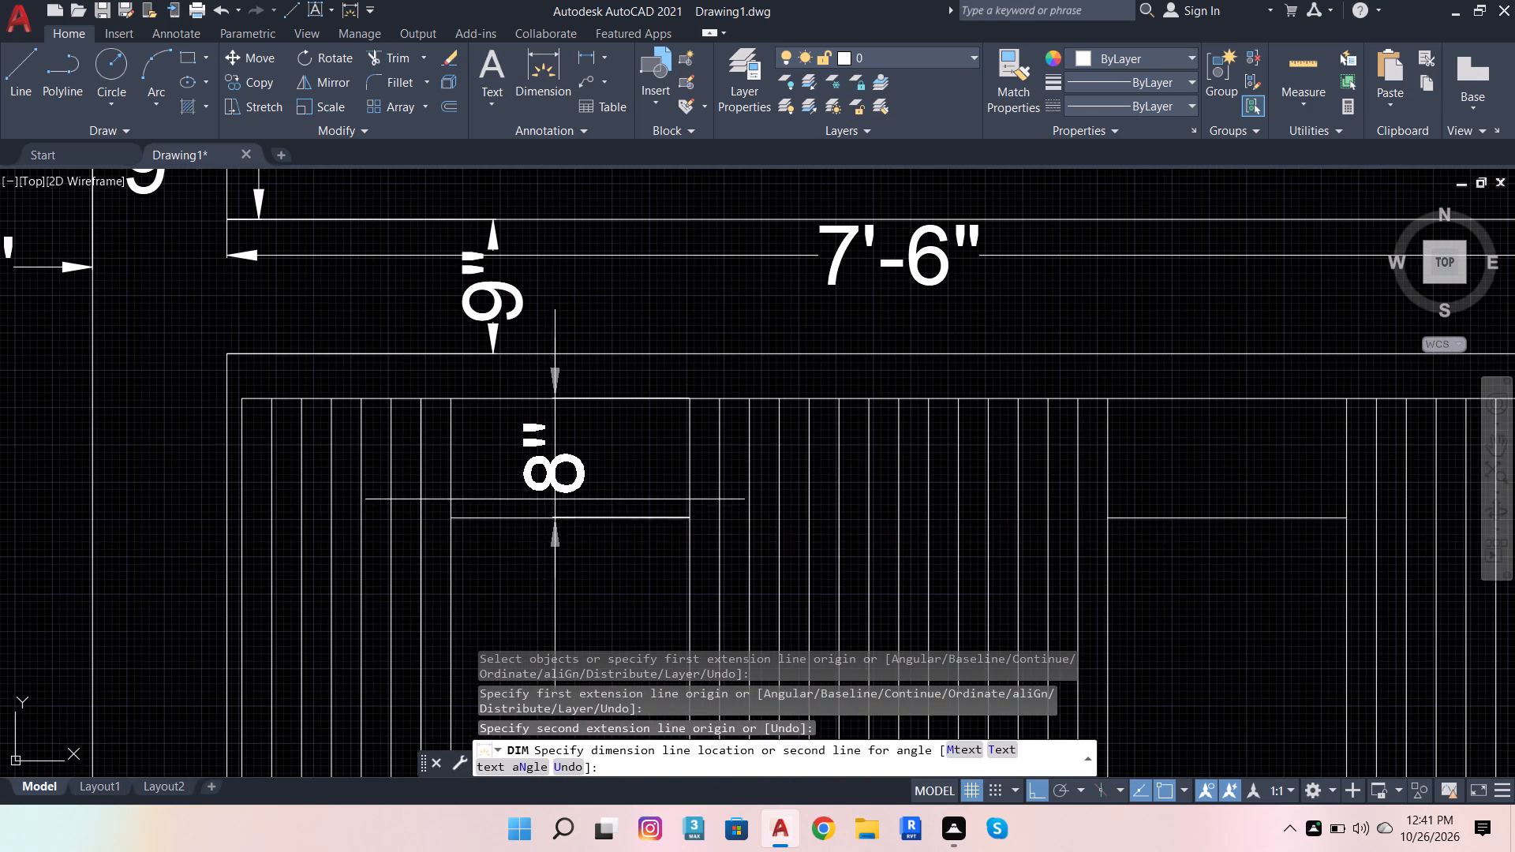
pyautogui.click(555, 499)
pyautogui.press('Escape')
# Offset the short horizontal line in each of the two panels beside the central band 2" upward.
pyautogui.click(524, 517)
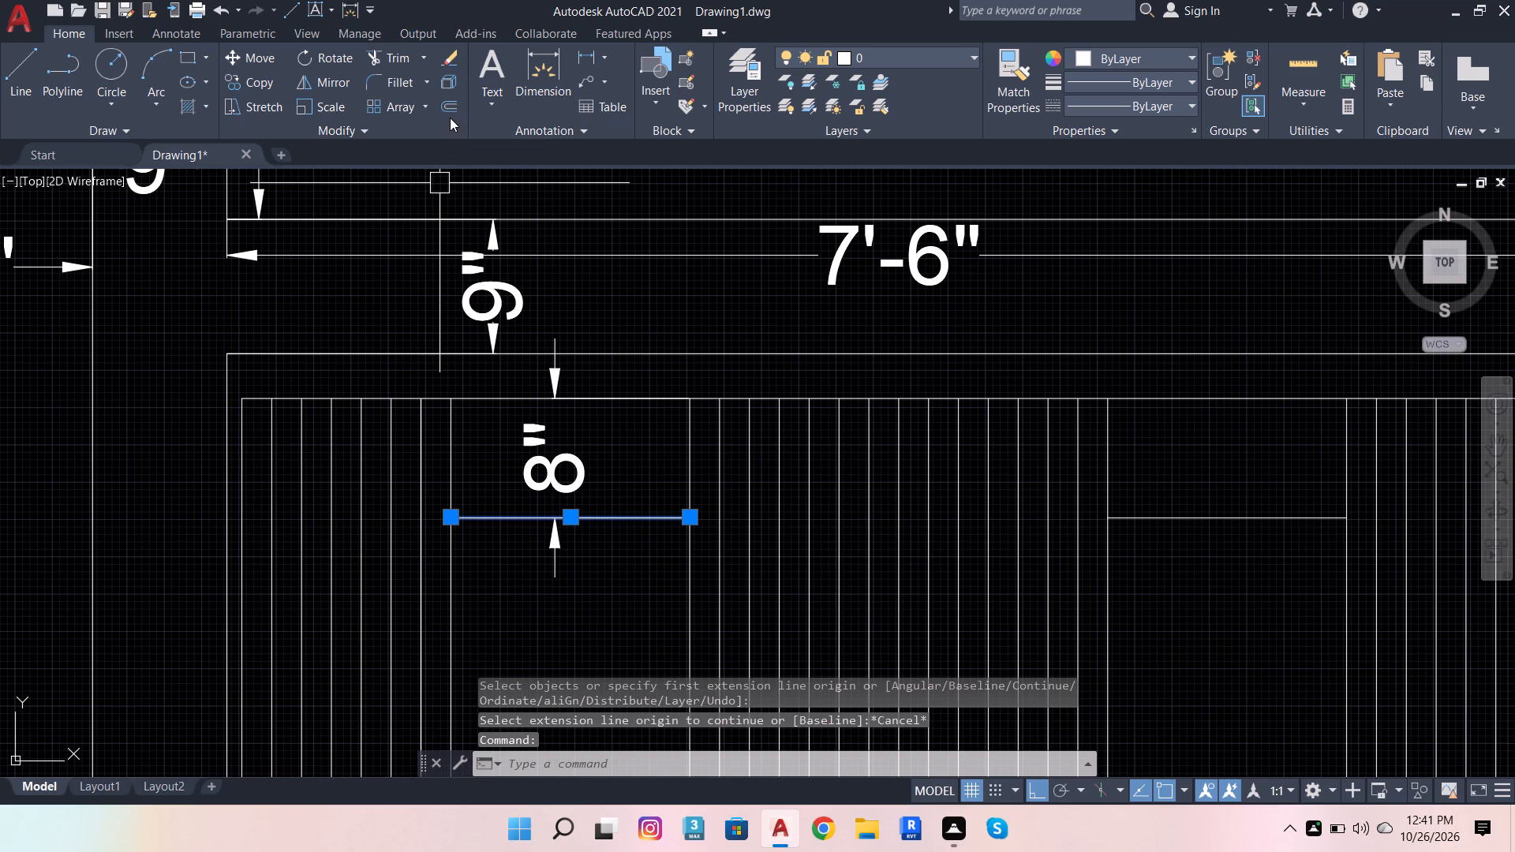
pyautogui.click(450, 118)
pyautogui.click(450, 109)
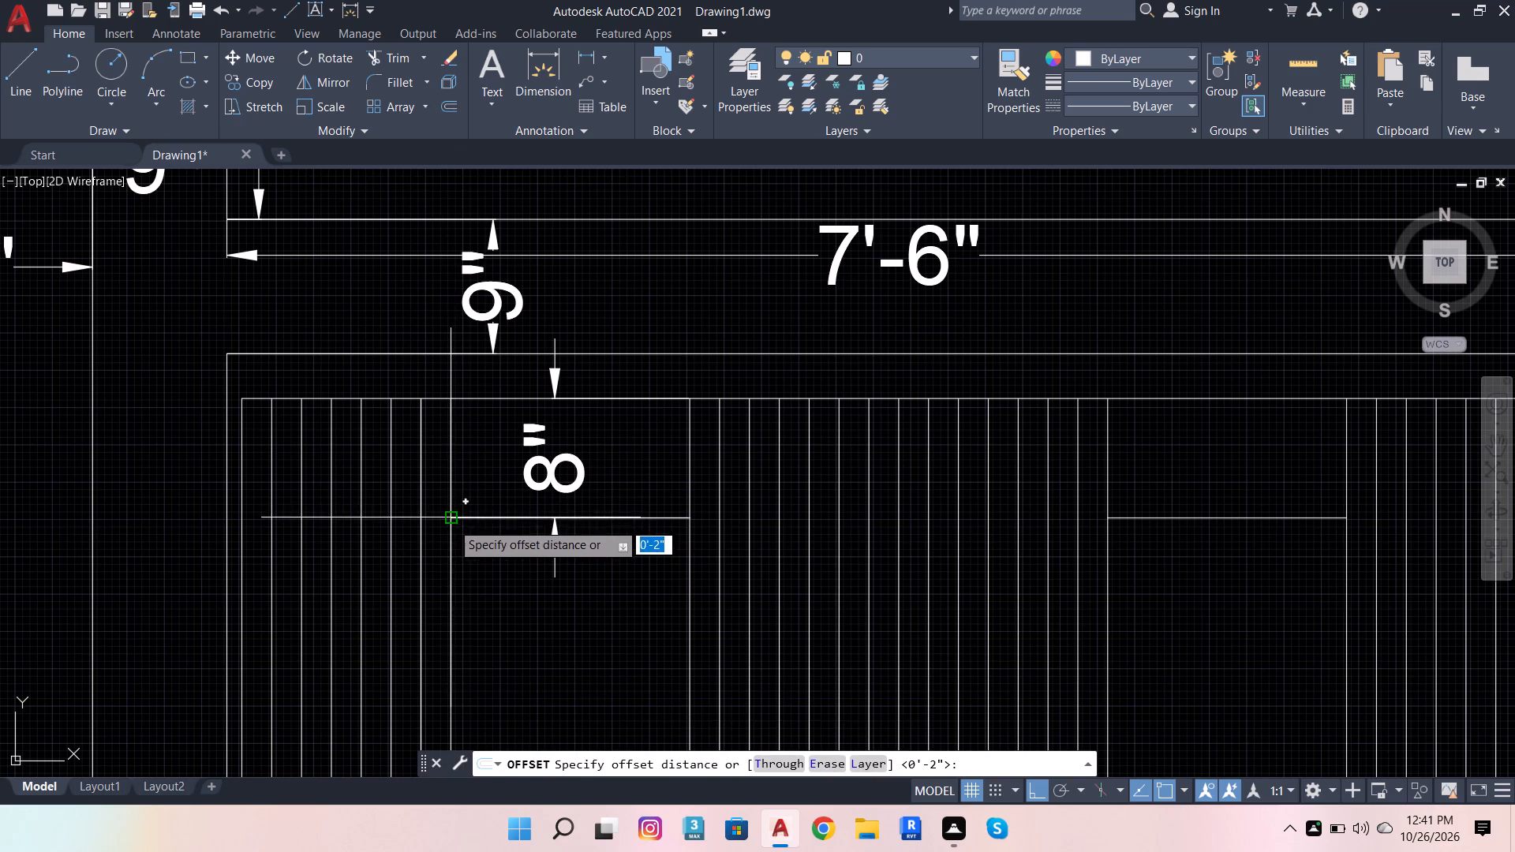
pyautogui.click(451, 521)
pyautogui.scroll(3, 458, 510)
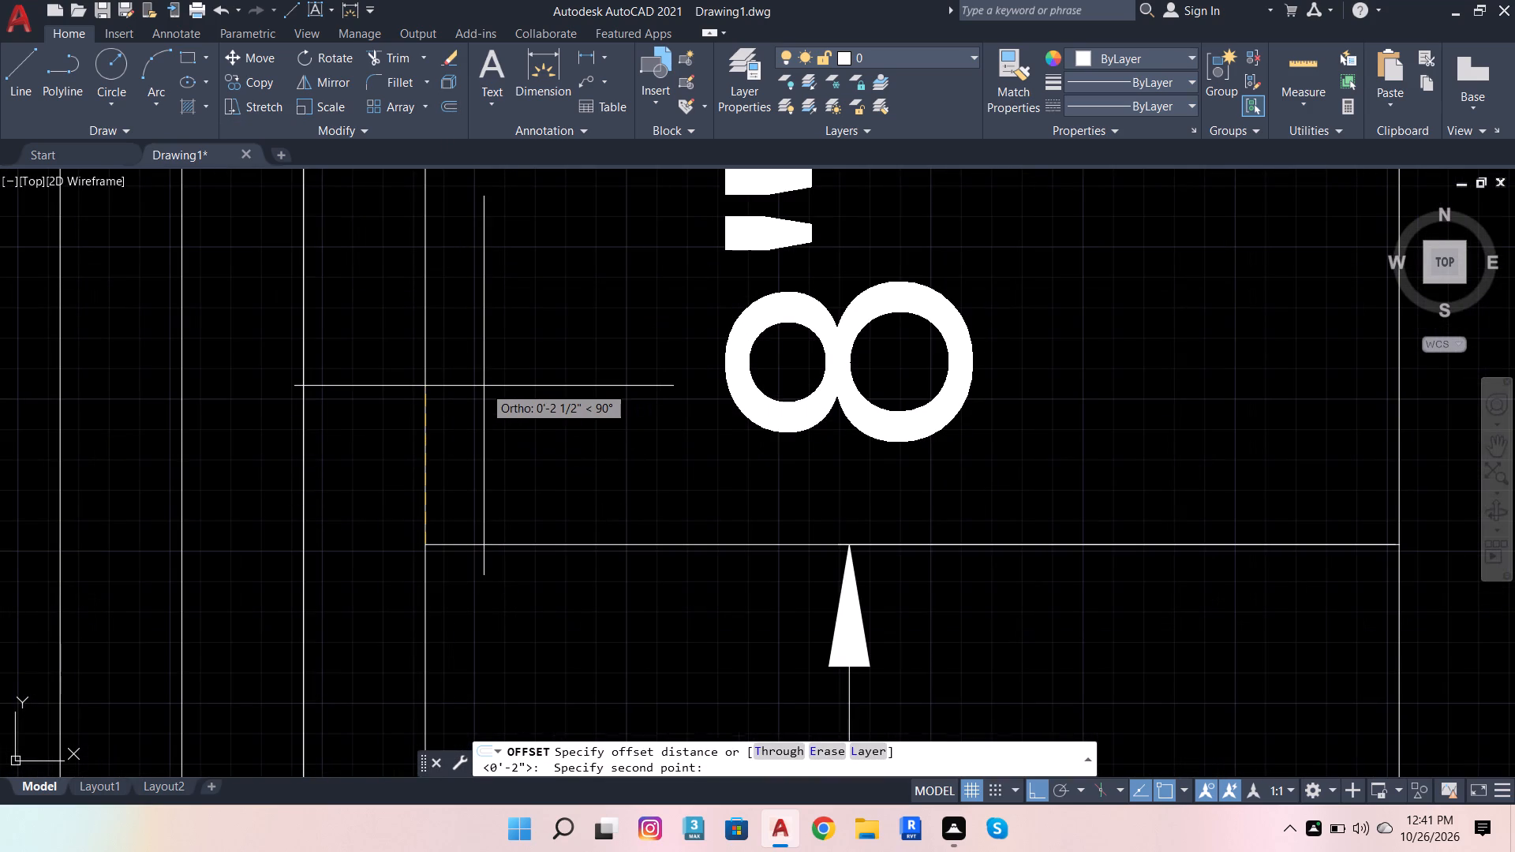
pyautogui.press('2')
pyautogui.press('Return')
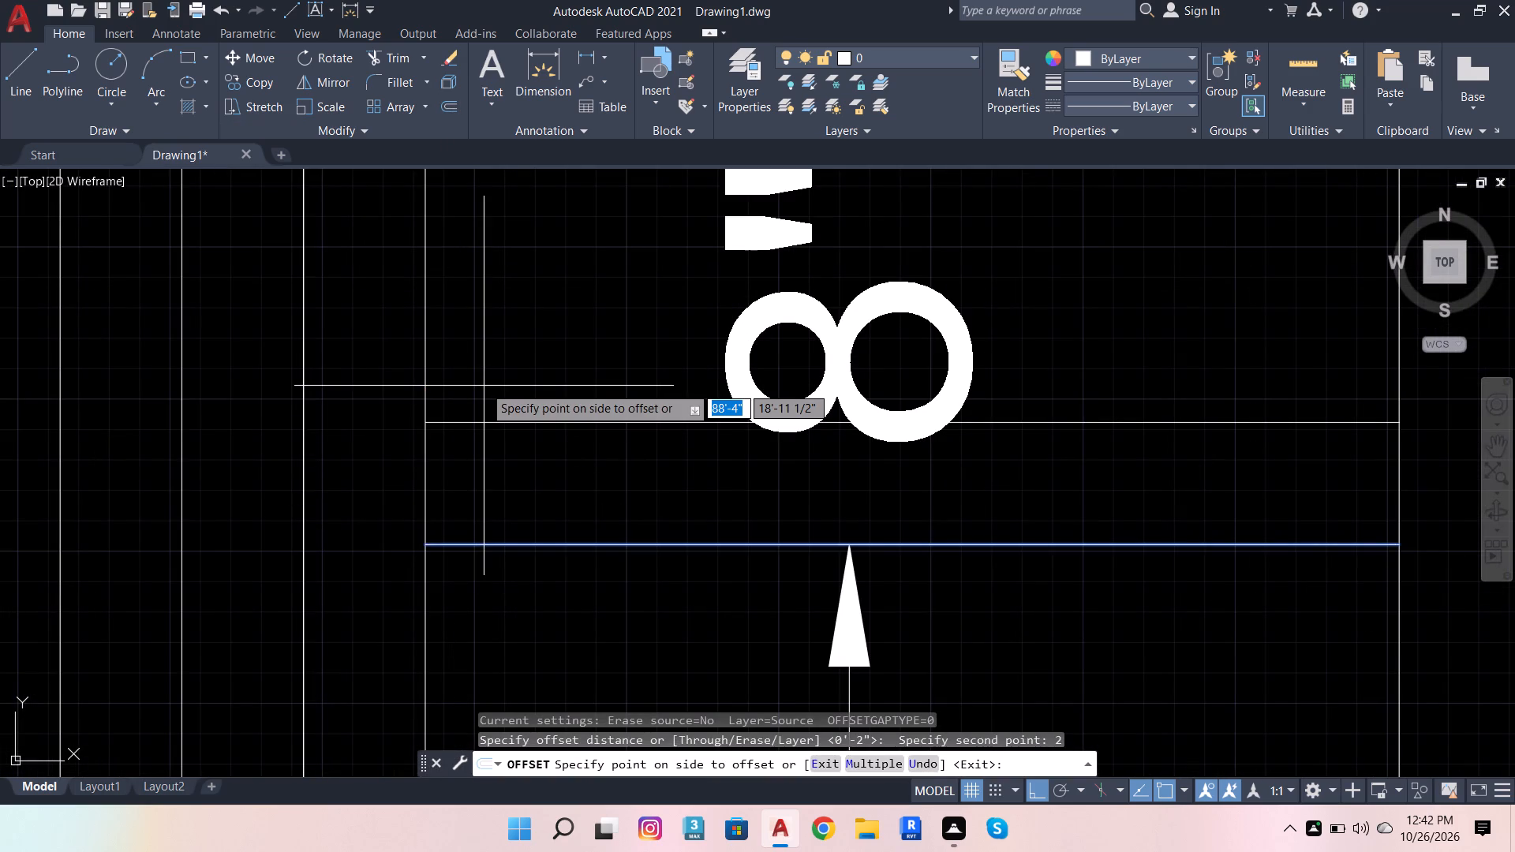
pyautogui.click(484, 386)
pyautogui.scroll(-3, 452, 476)
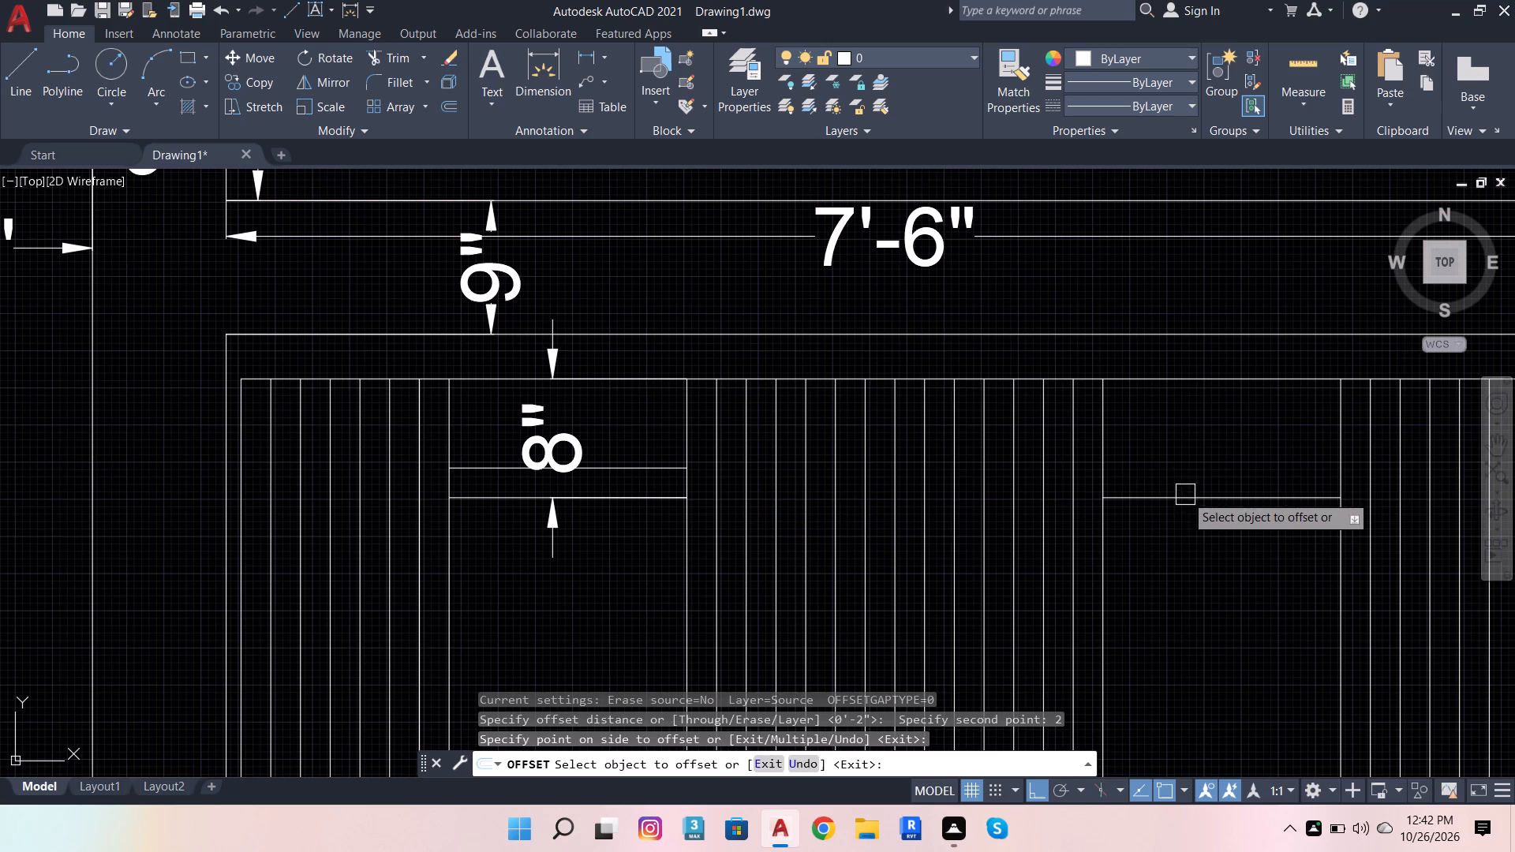
pyautogui.moveTo(1185, 496); pyautogui.dragTo(1189, 477)
pyautogui.click(1183, 441)
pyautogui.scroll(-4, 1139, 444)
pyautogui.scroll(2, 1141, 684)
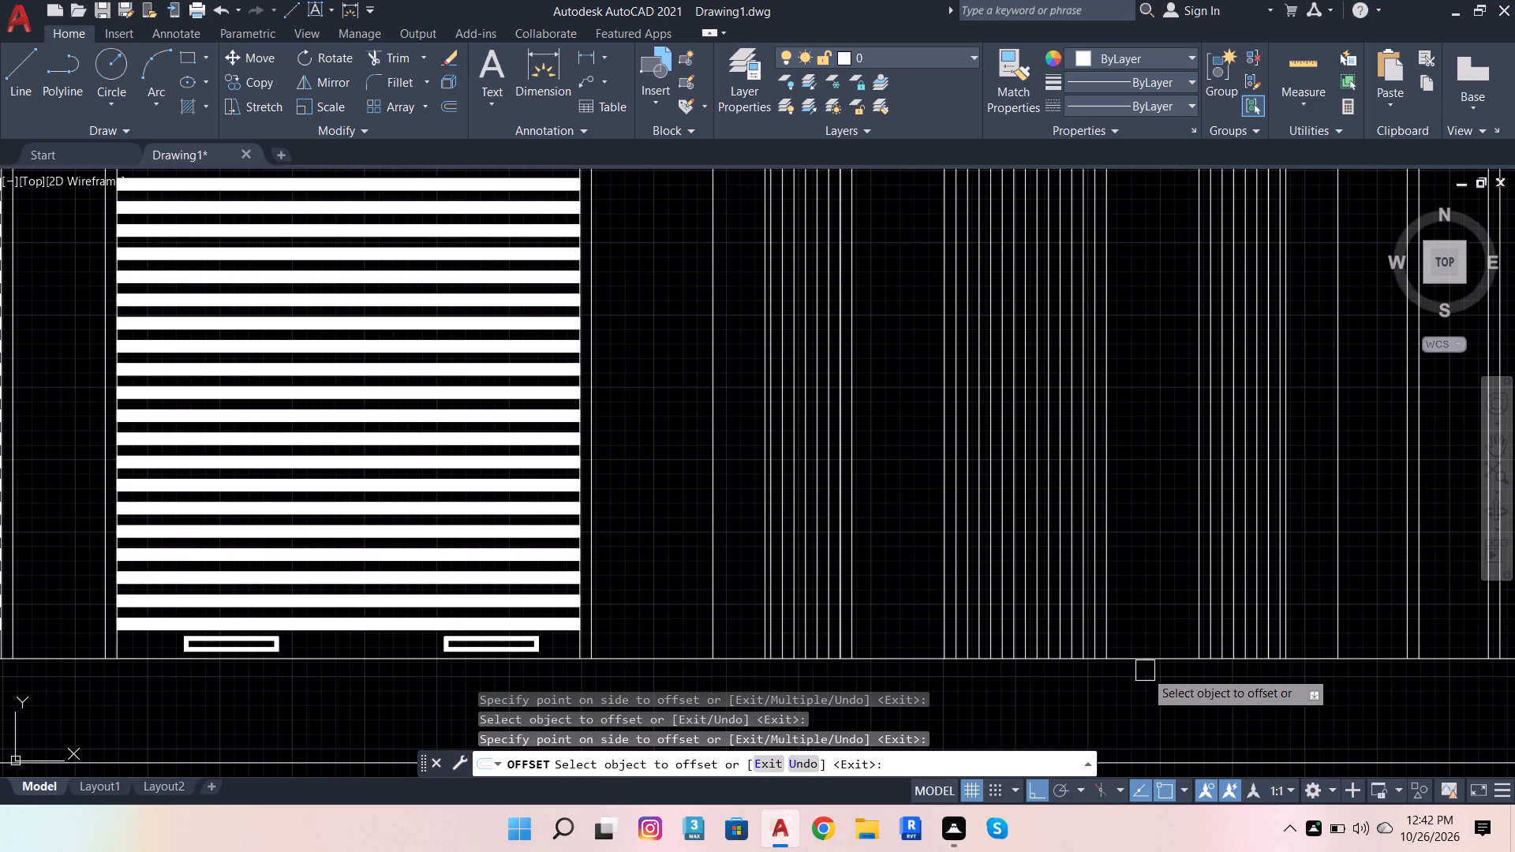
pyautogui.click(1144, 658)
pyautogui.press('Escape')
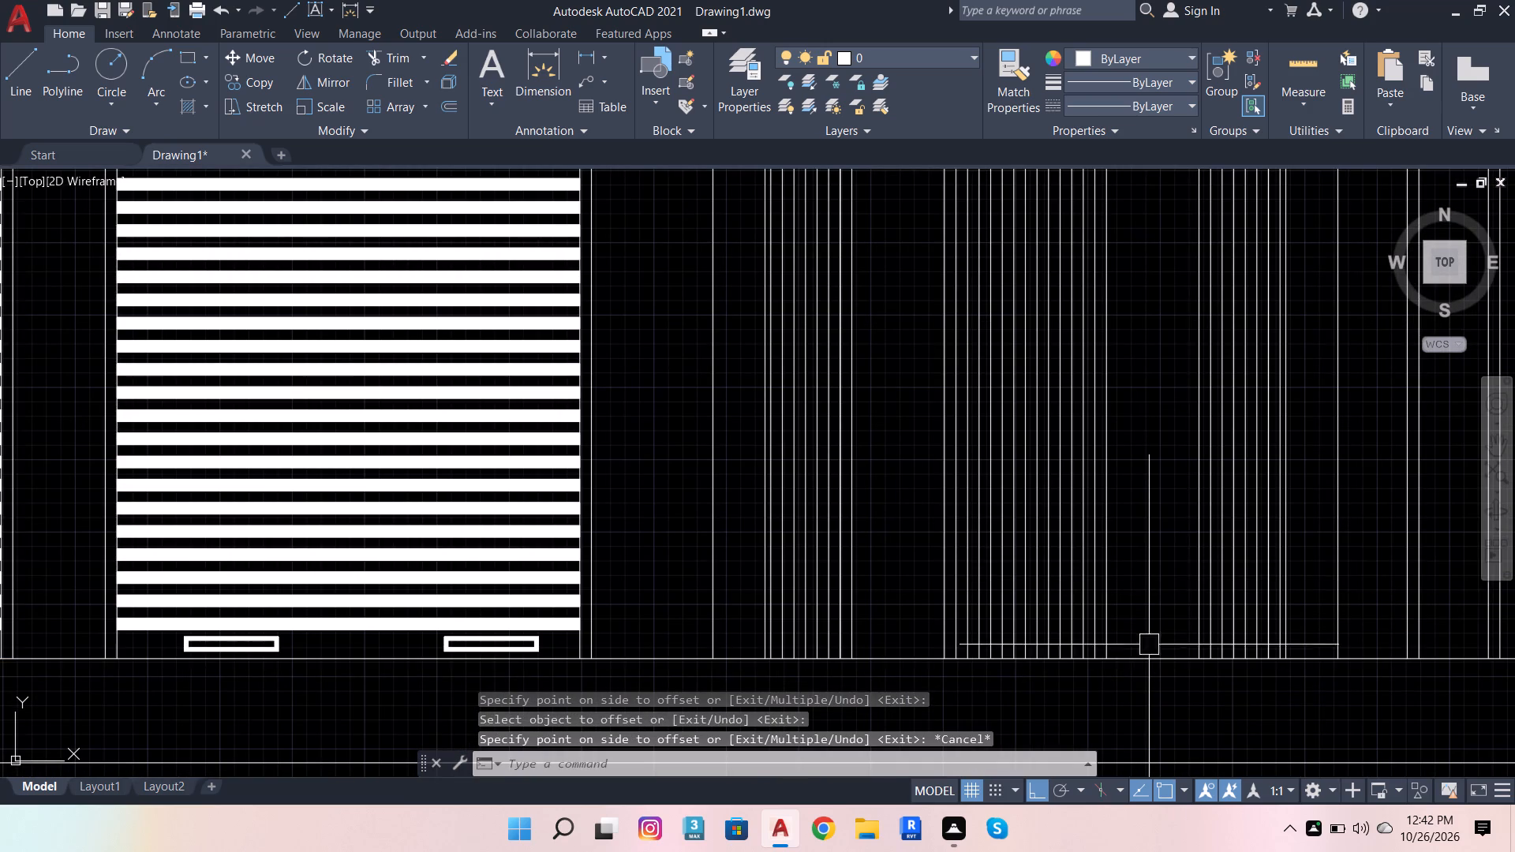
# Erase the 8" dimension and the lower short horizontal line in both panels beside the central band.
pyautogui.scroll(-5, 757, 681)
pyautogui.scroll(3, 873, 238)
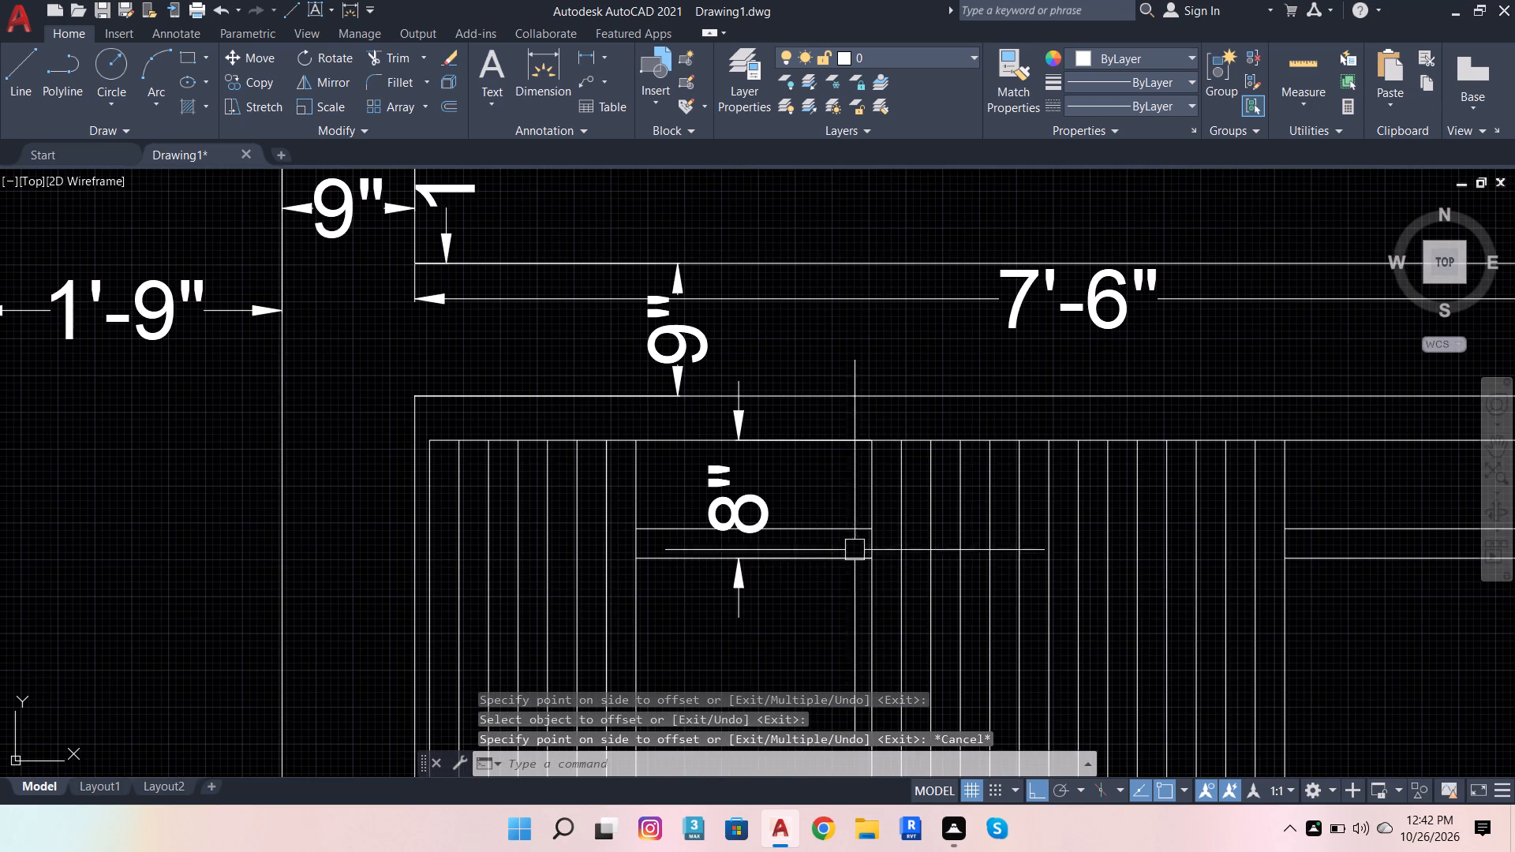
pyautogui.click(847, 571)
pyautogui.click(787, 544)
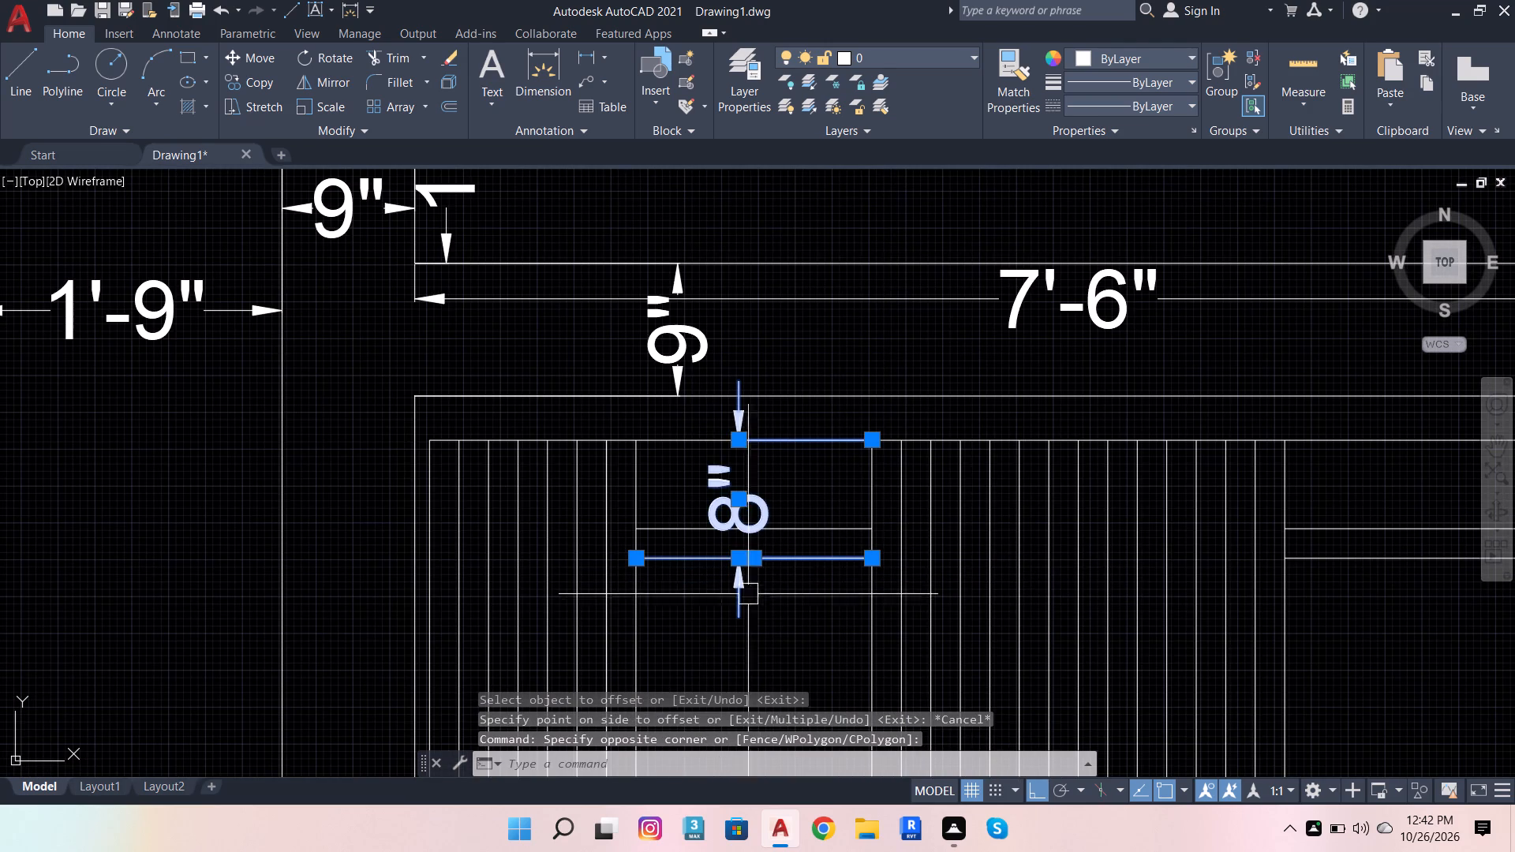
pyautogui.click(739, 599)
pyautogui.click(769, 510)
pyautogui.scroll(-2, 607, 618)
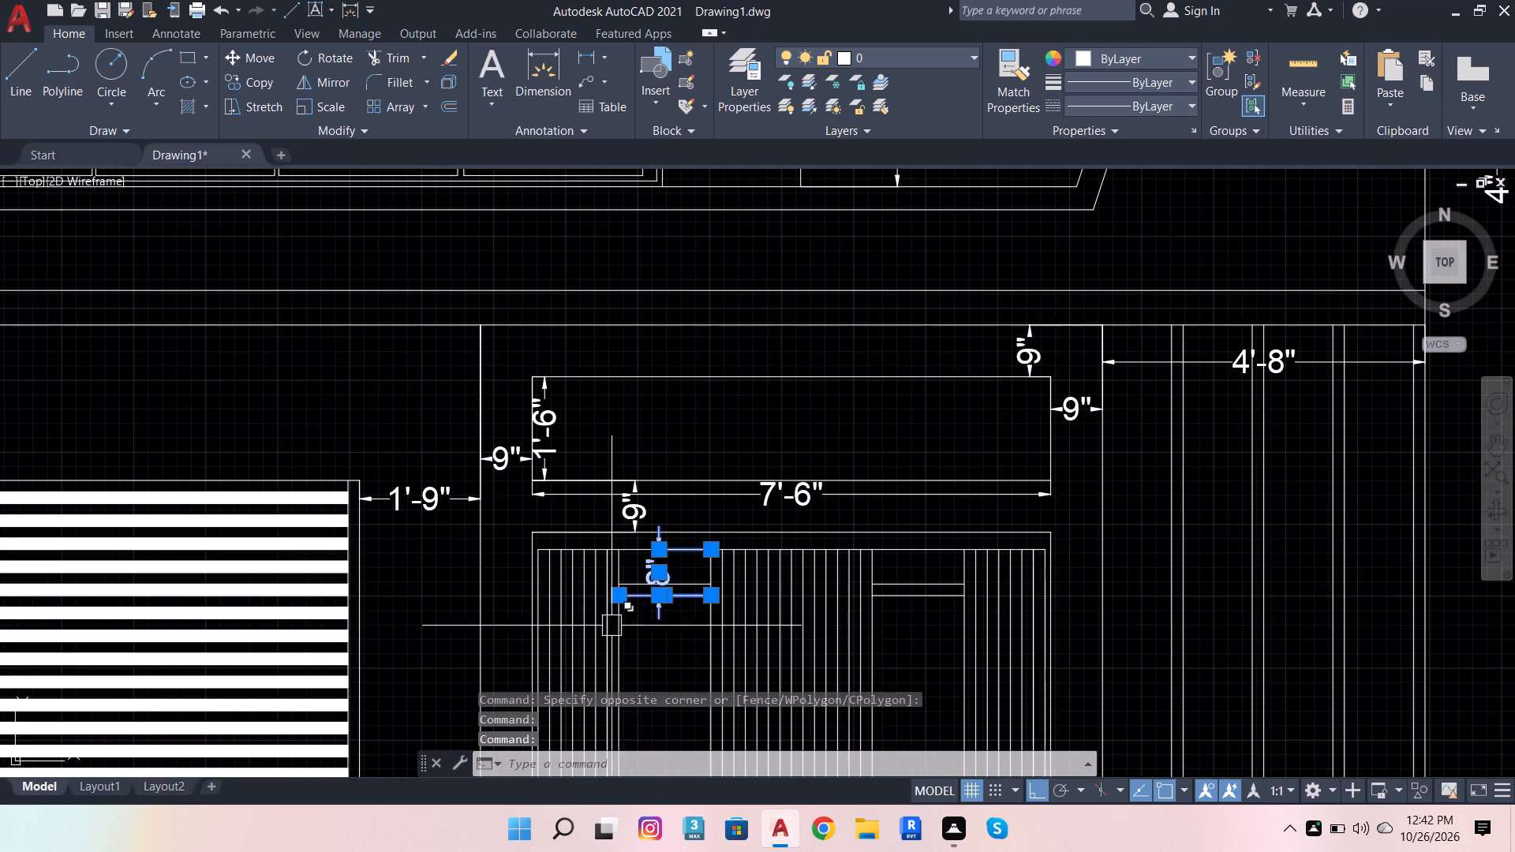
pyautogui.scroll(2, 877, 598)
pyautogui.click(942, 596)
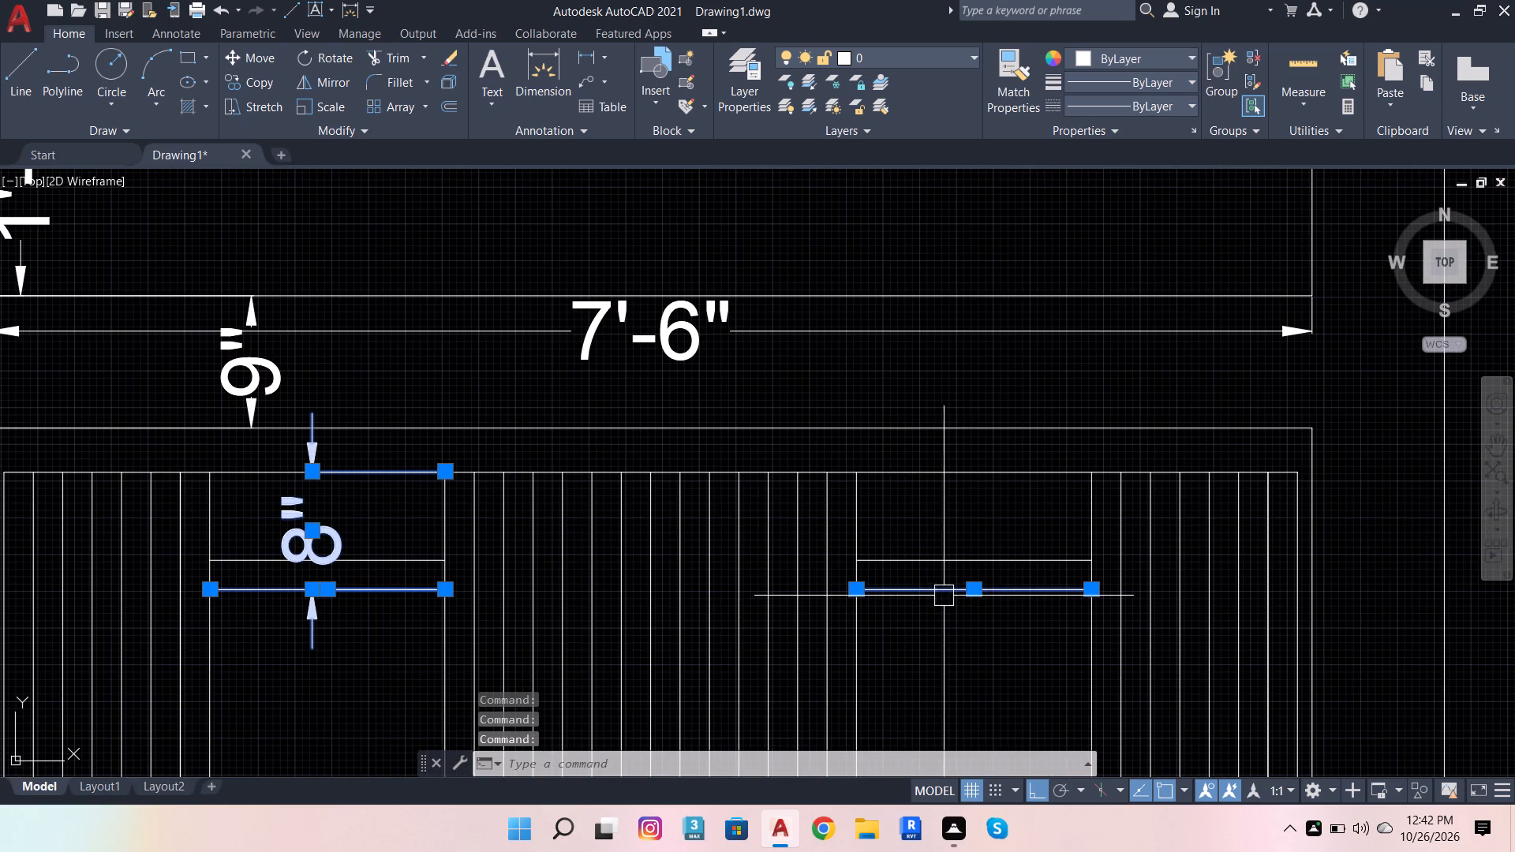
pyautogui.scroll(-2, 1140, 495)
pyautogui.hotkey('shift', 'Delete')
# Draw a horizontal line 6" above the base line, from the left panel's left edge across the central band to just past the right panel.
pyautogui.scroll(-3, 956, 557)
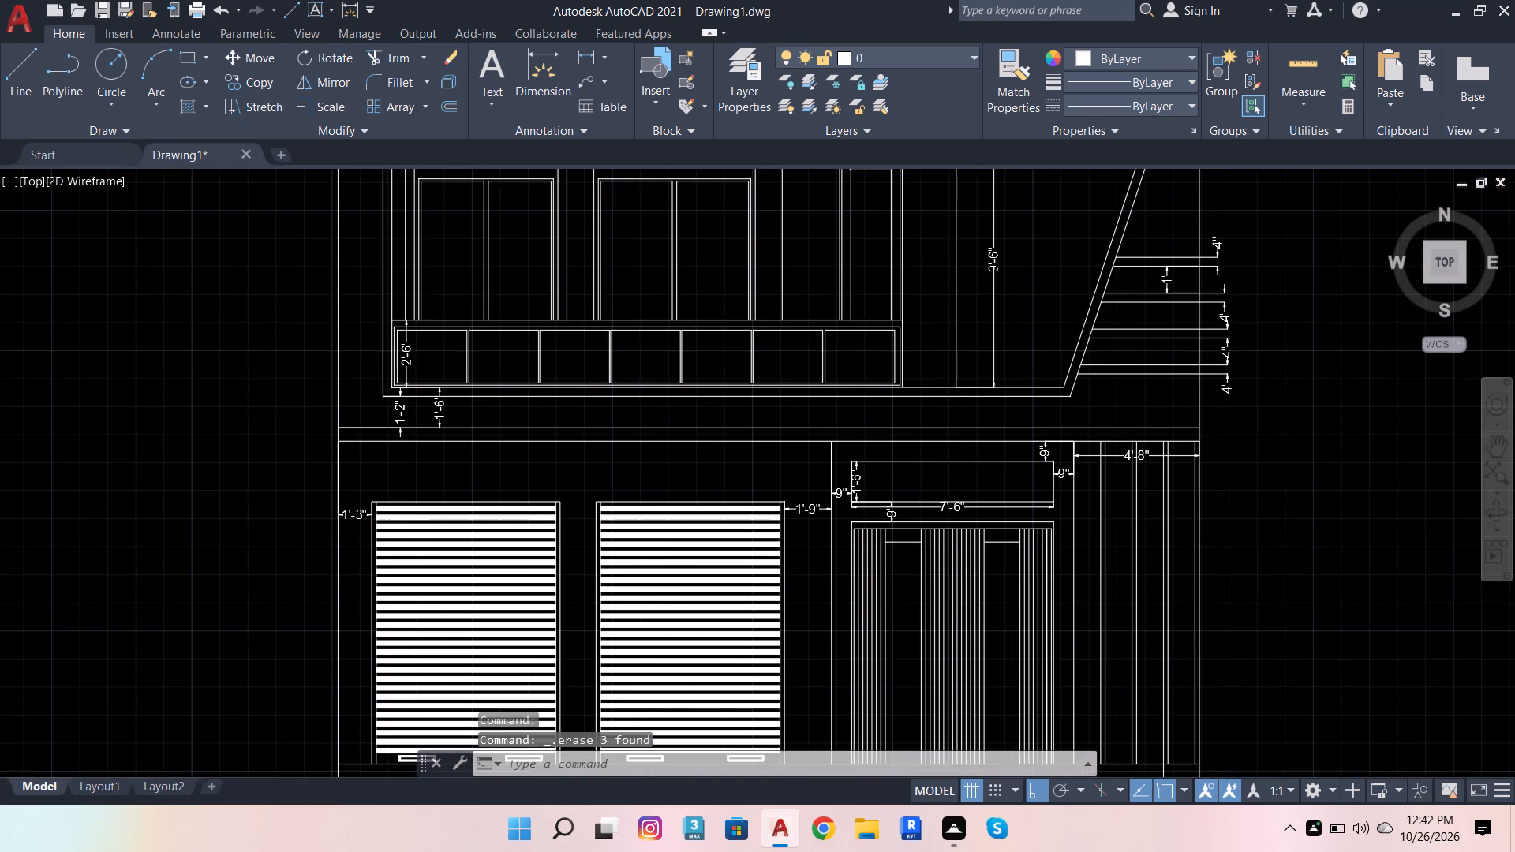
pyautogui.scroll(3, 957, 727)
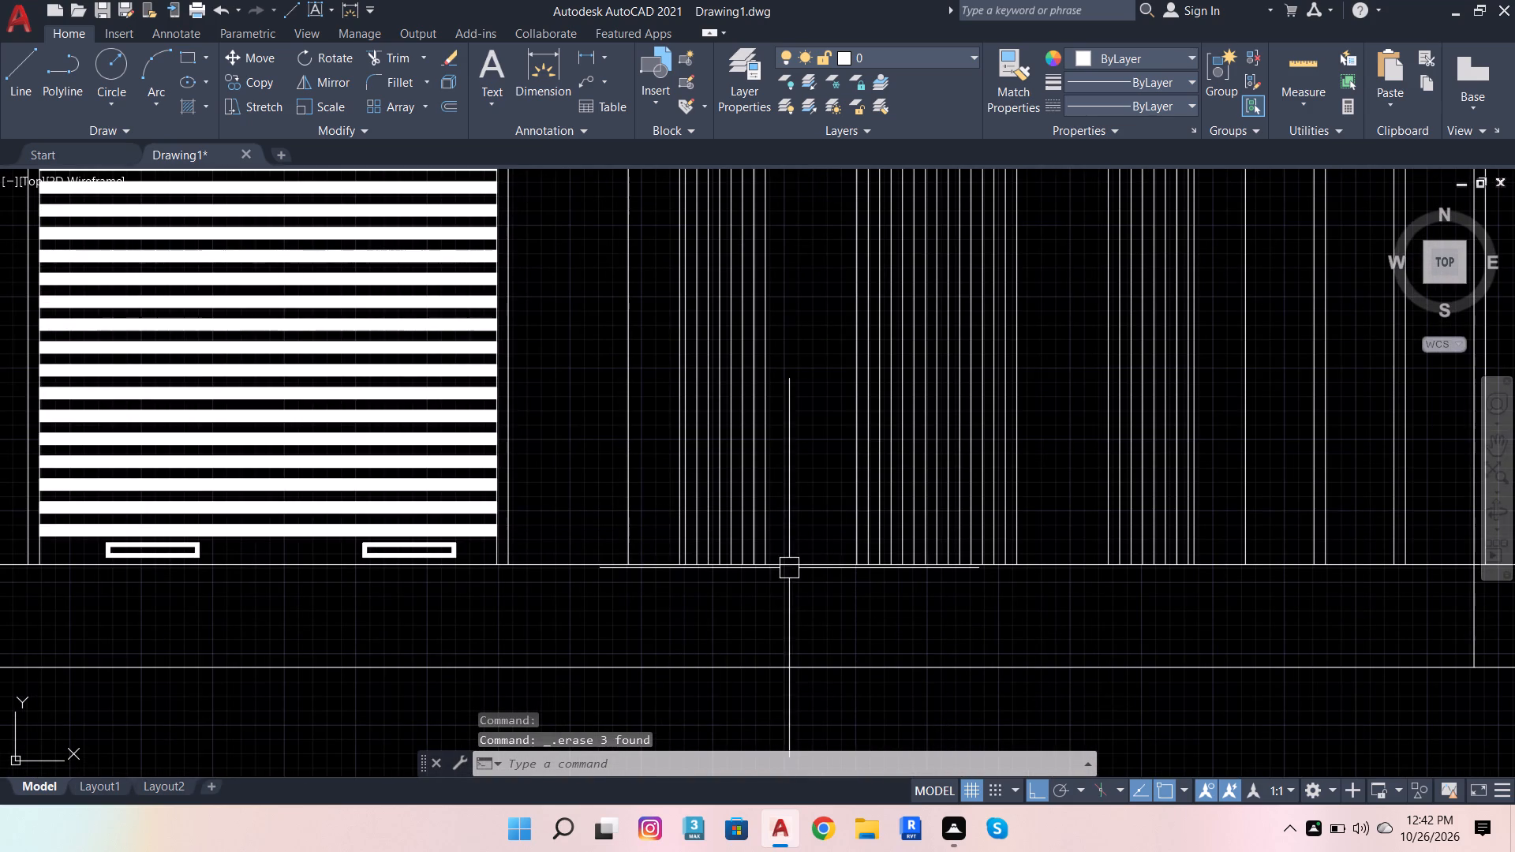
pyautogui.click(12, 91)
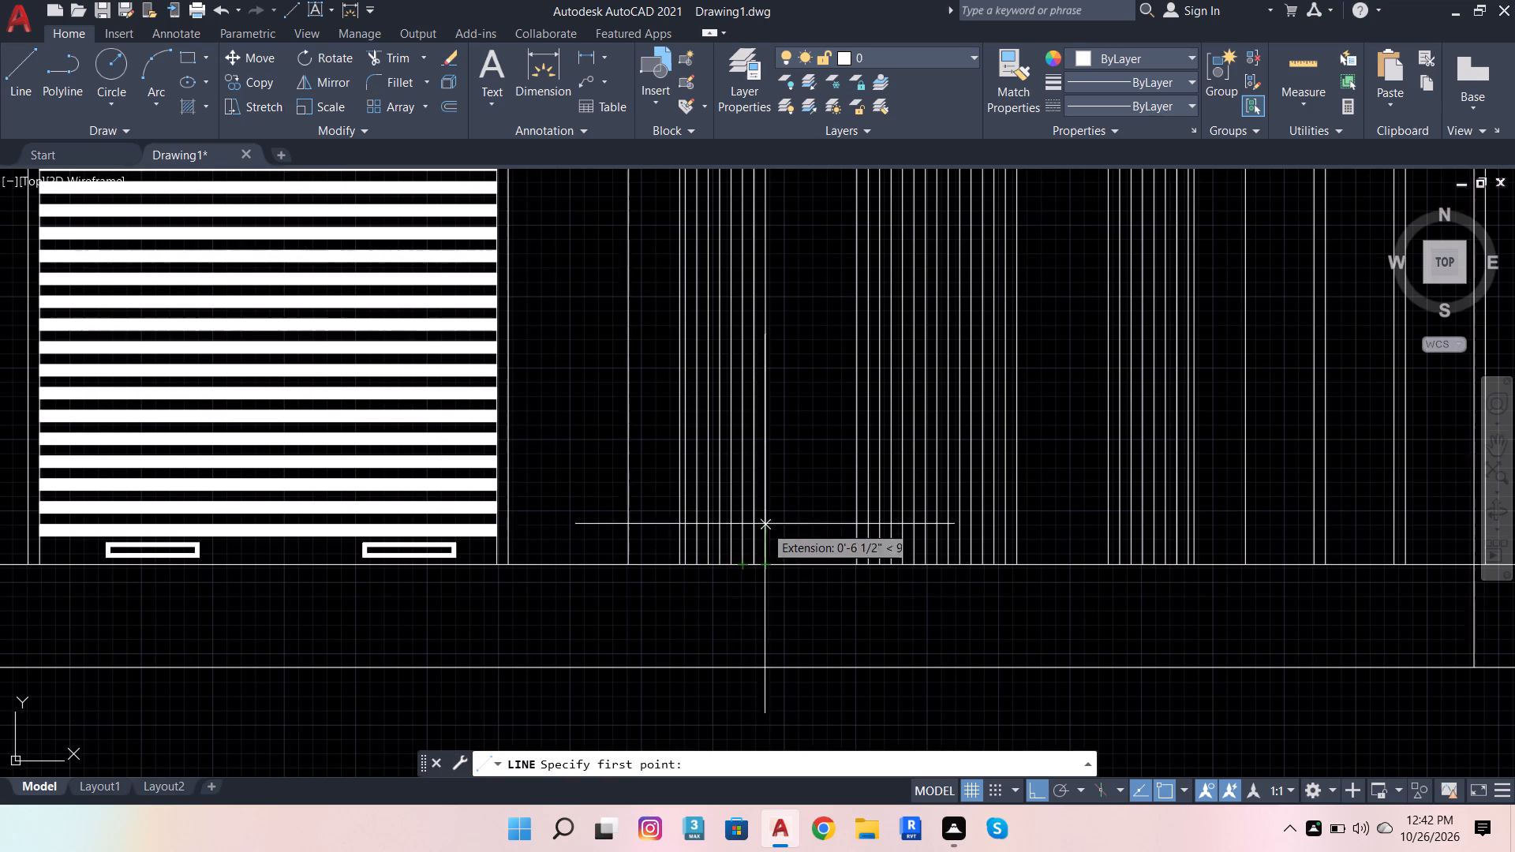
pyautogui.press('6')
pyautogui.press('Return')
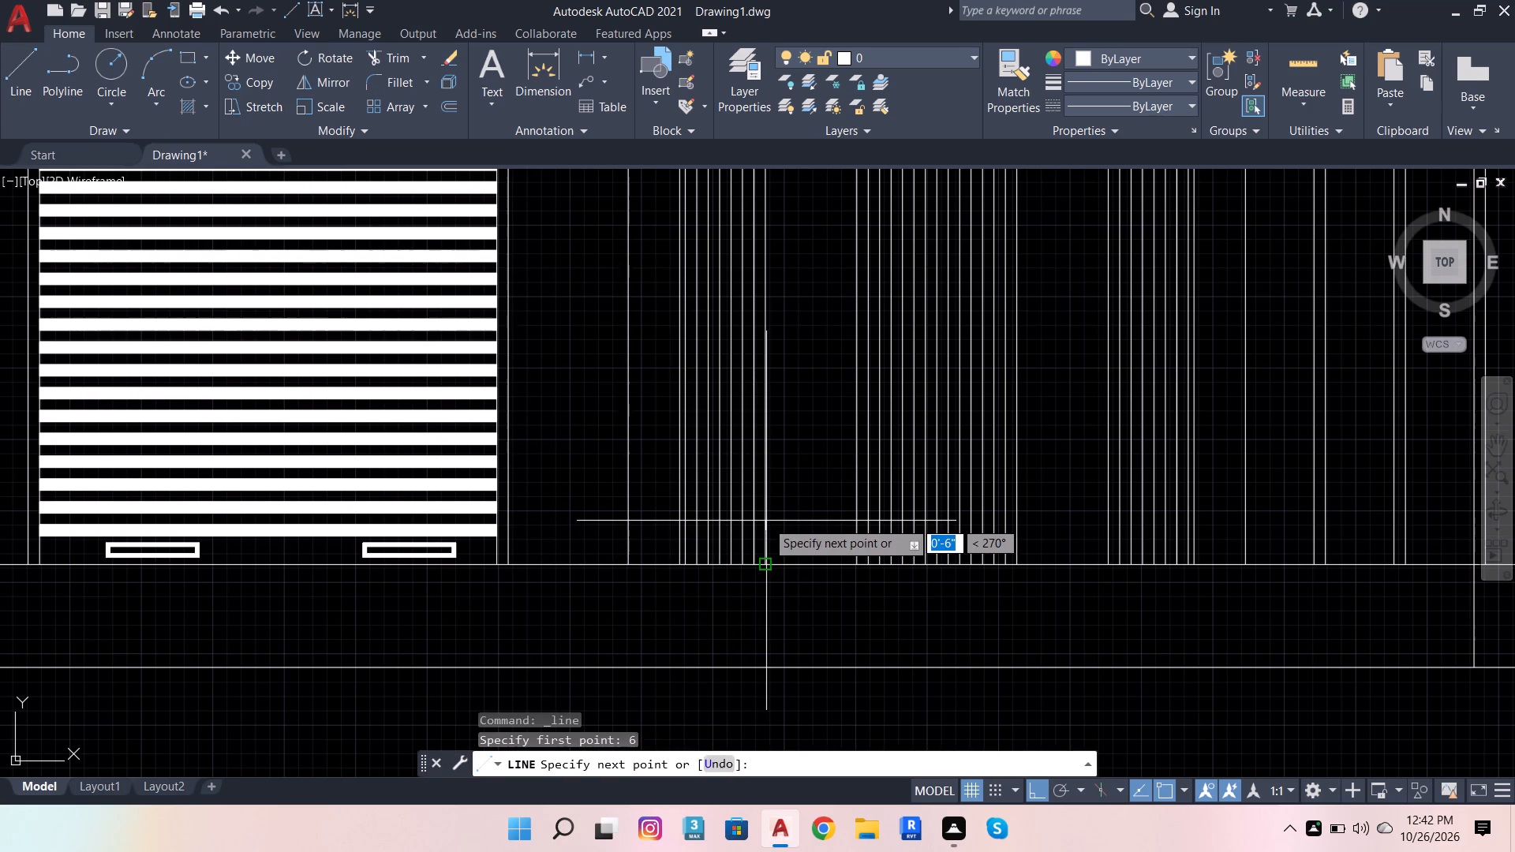
pyautogui.scroll(2, 1138, 506)
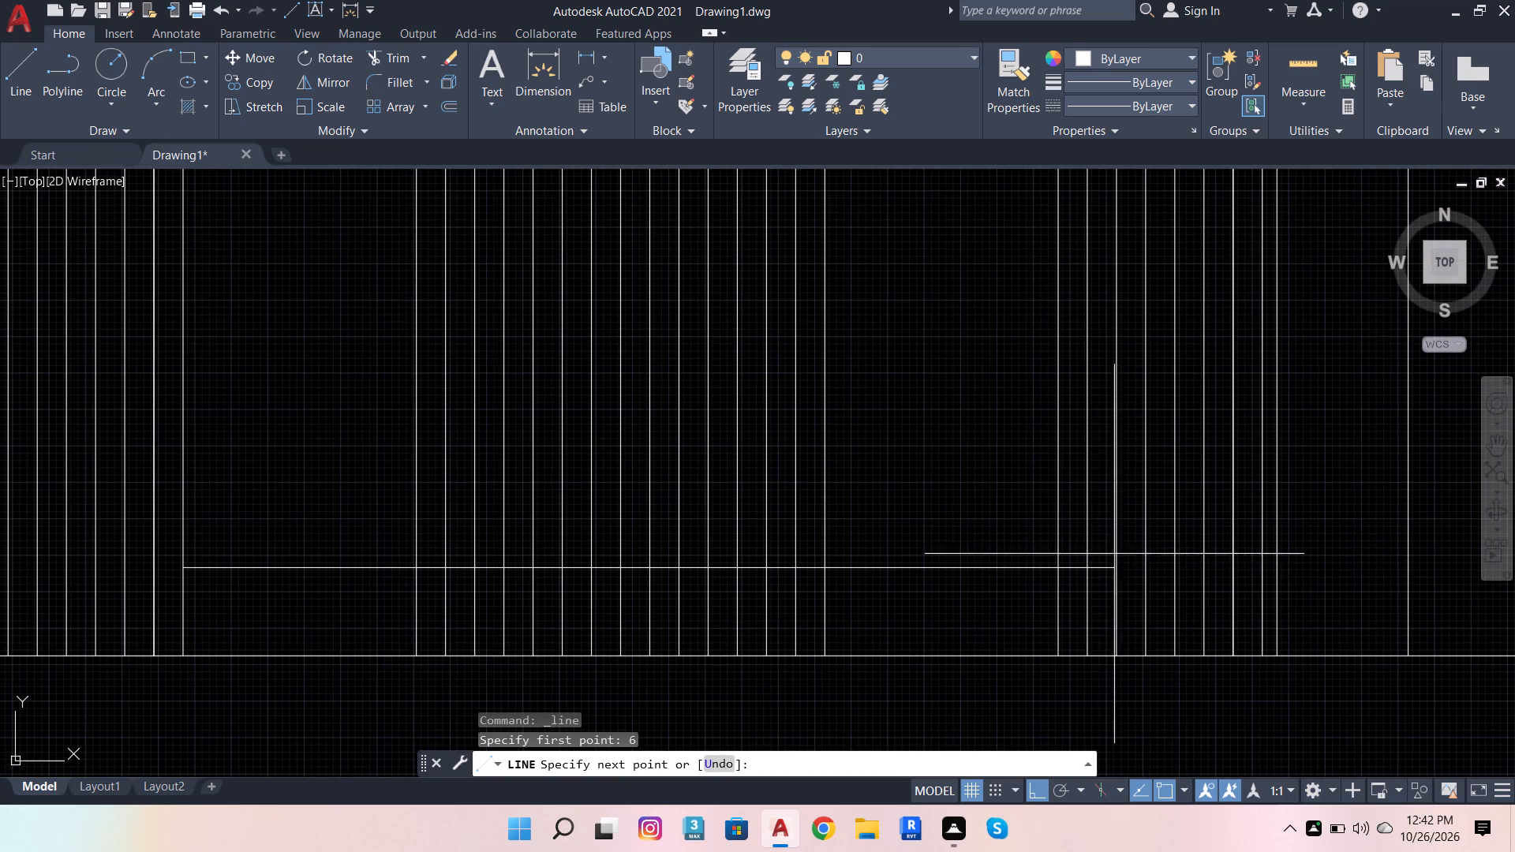
pyautogui.scroll(3, 1078, 571)
pyautogui.click(1077, 564)
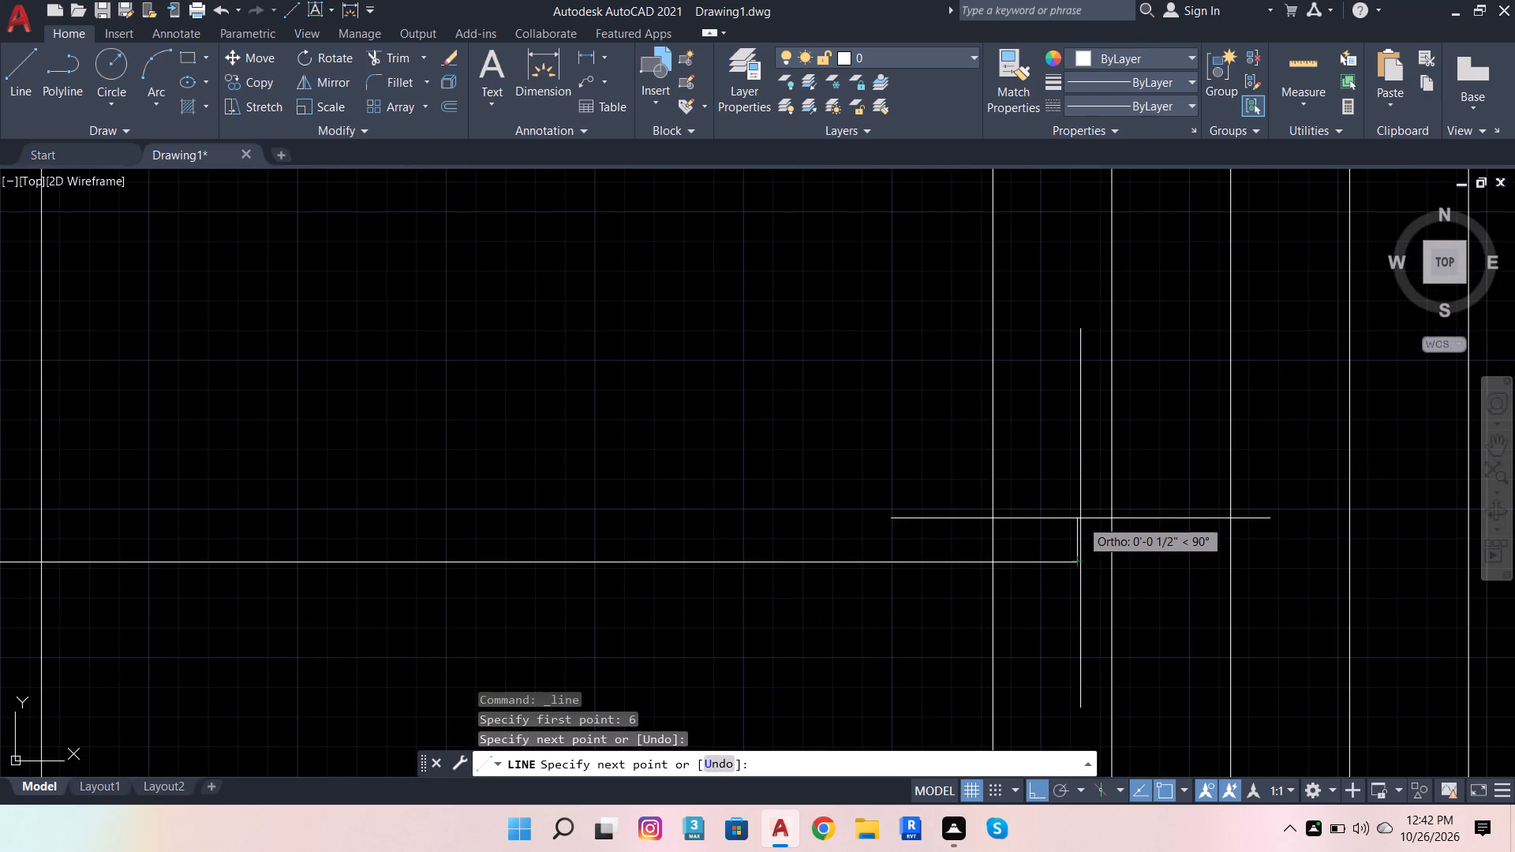
pyautogui.press('Escape')
# Trim the 6"-high line at the right panel's outer edge and both central band edges, and erase the piece left across the central band.
pyautogui.click(412, 54)
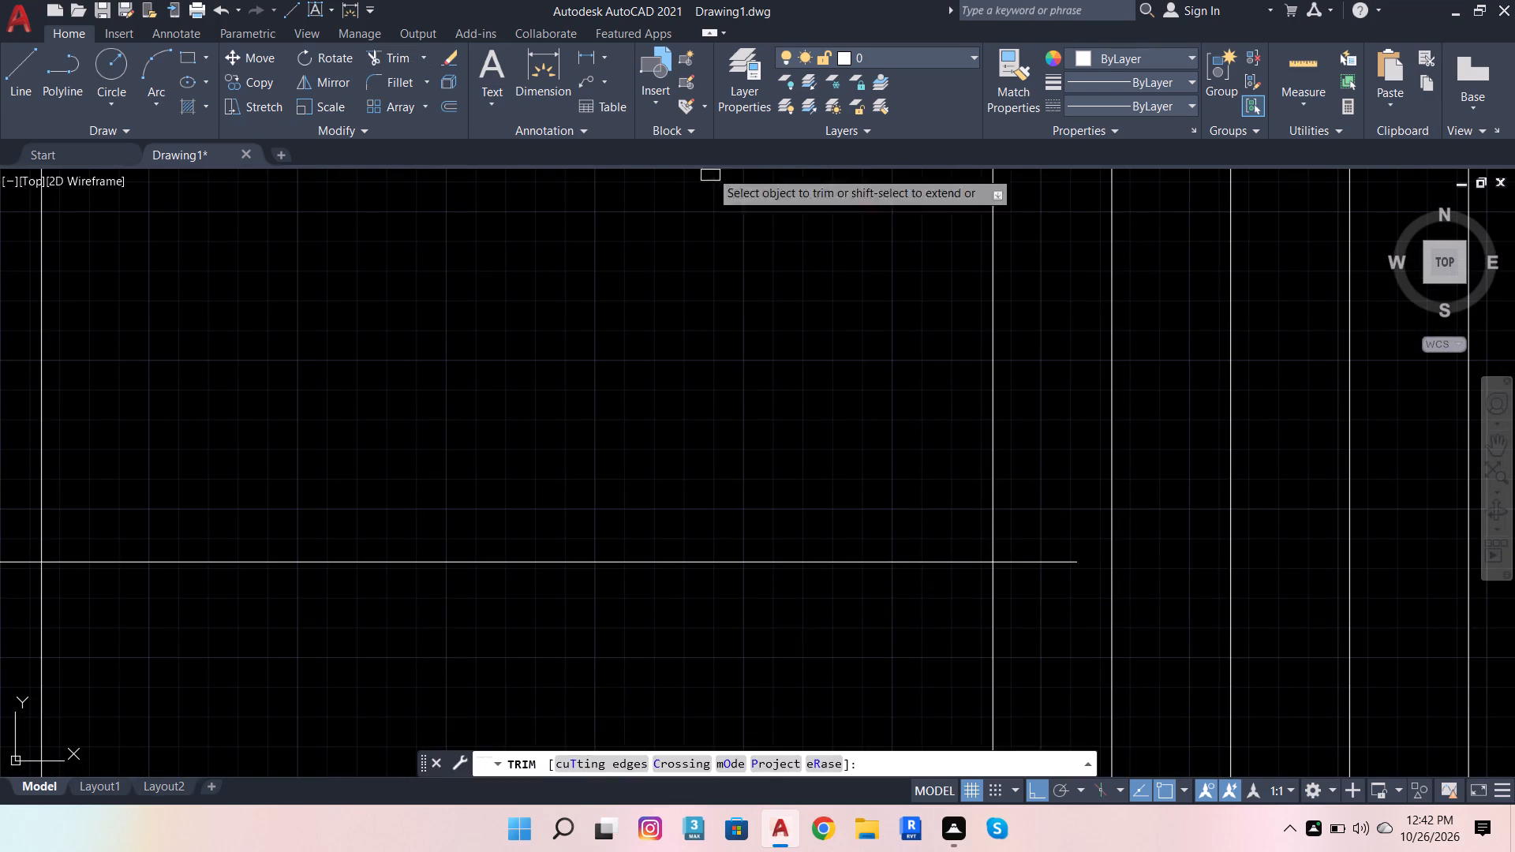
pyautogui.click(1043, 561)
pyautogui.scroll(-3, 1094, 461)
pyautogui.scroll(2, 785, 509)
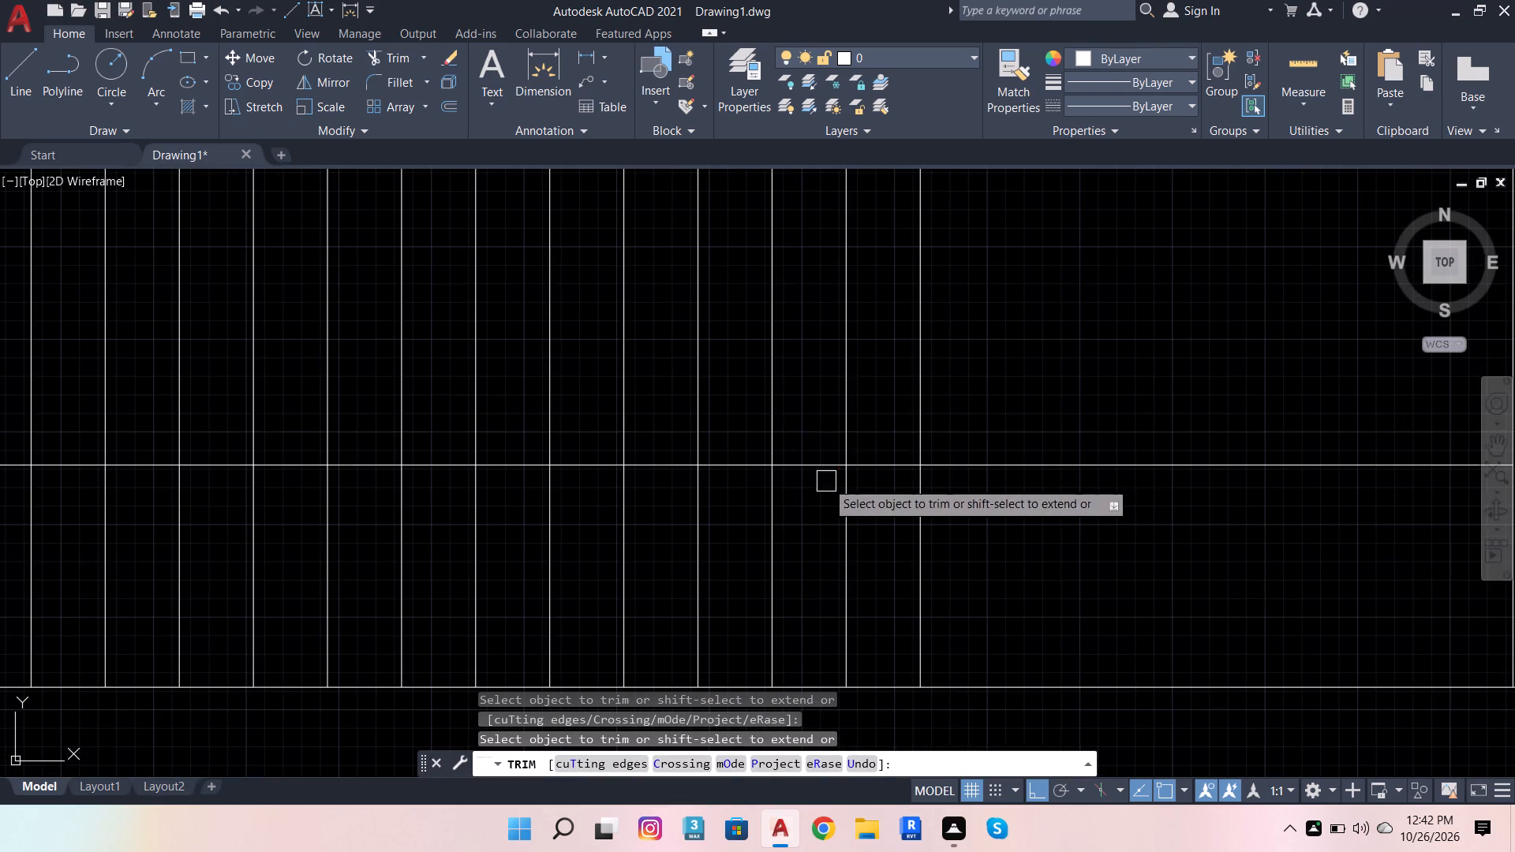
pyautogui.click(878, 460)
pyautogui.scroll(-2, 959, 488)
pyautogui.scroll(1, 555, 480)
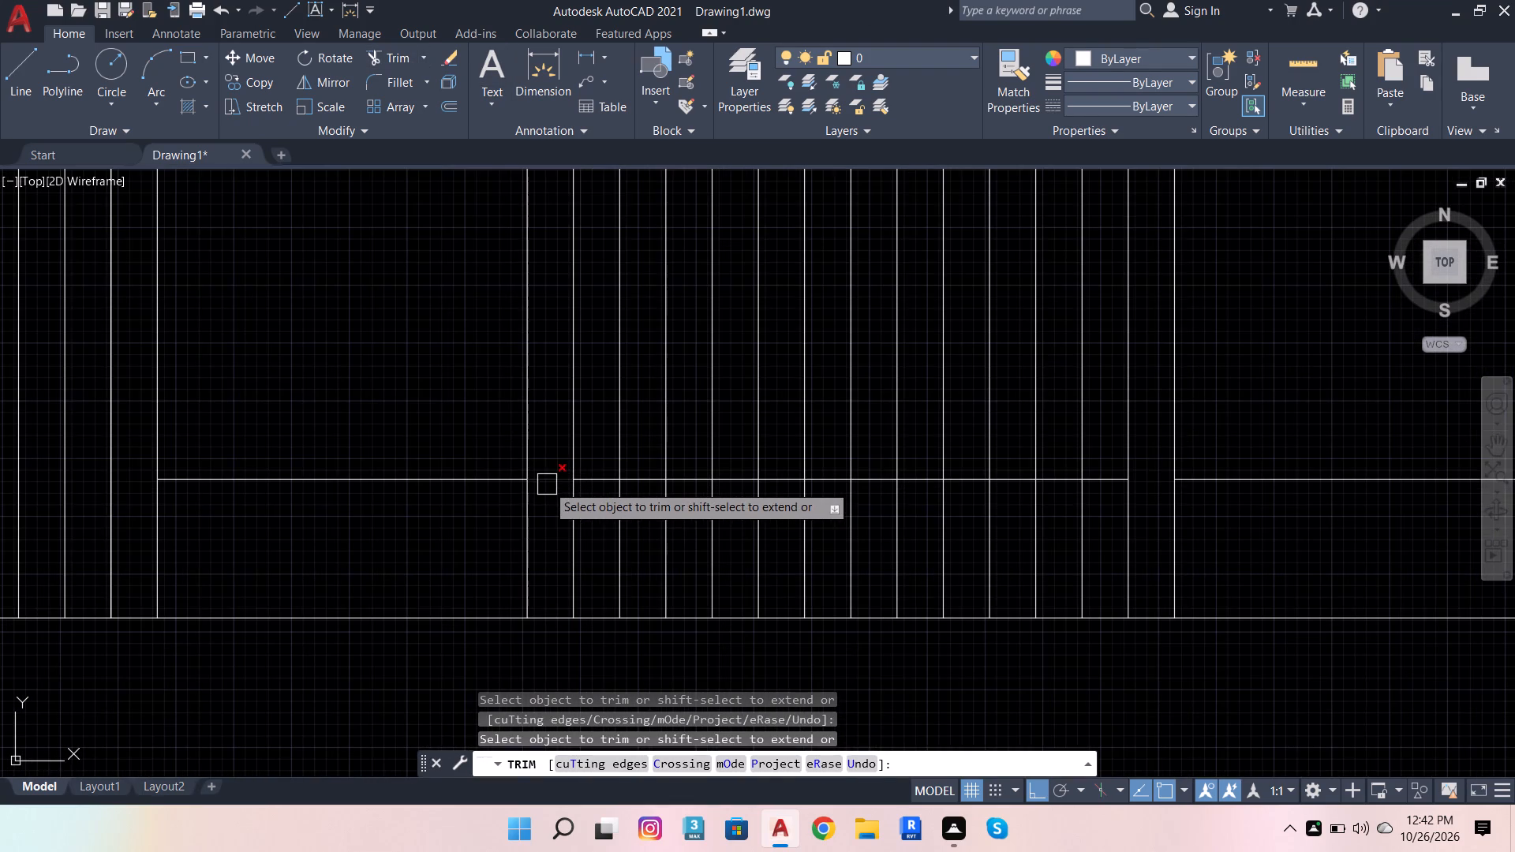
pyautogui.click(547, 484)
pyautogui.press('Escape')
pyautogui.click(597, 481)
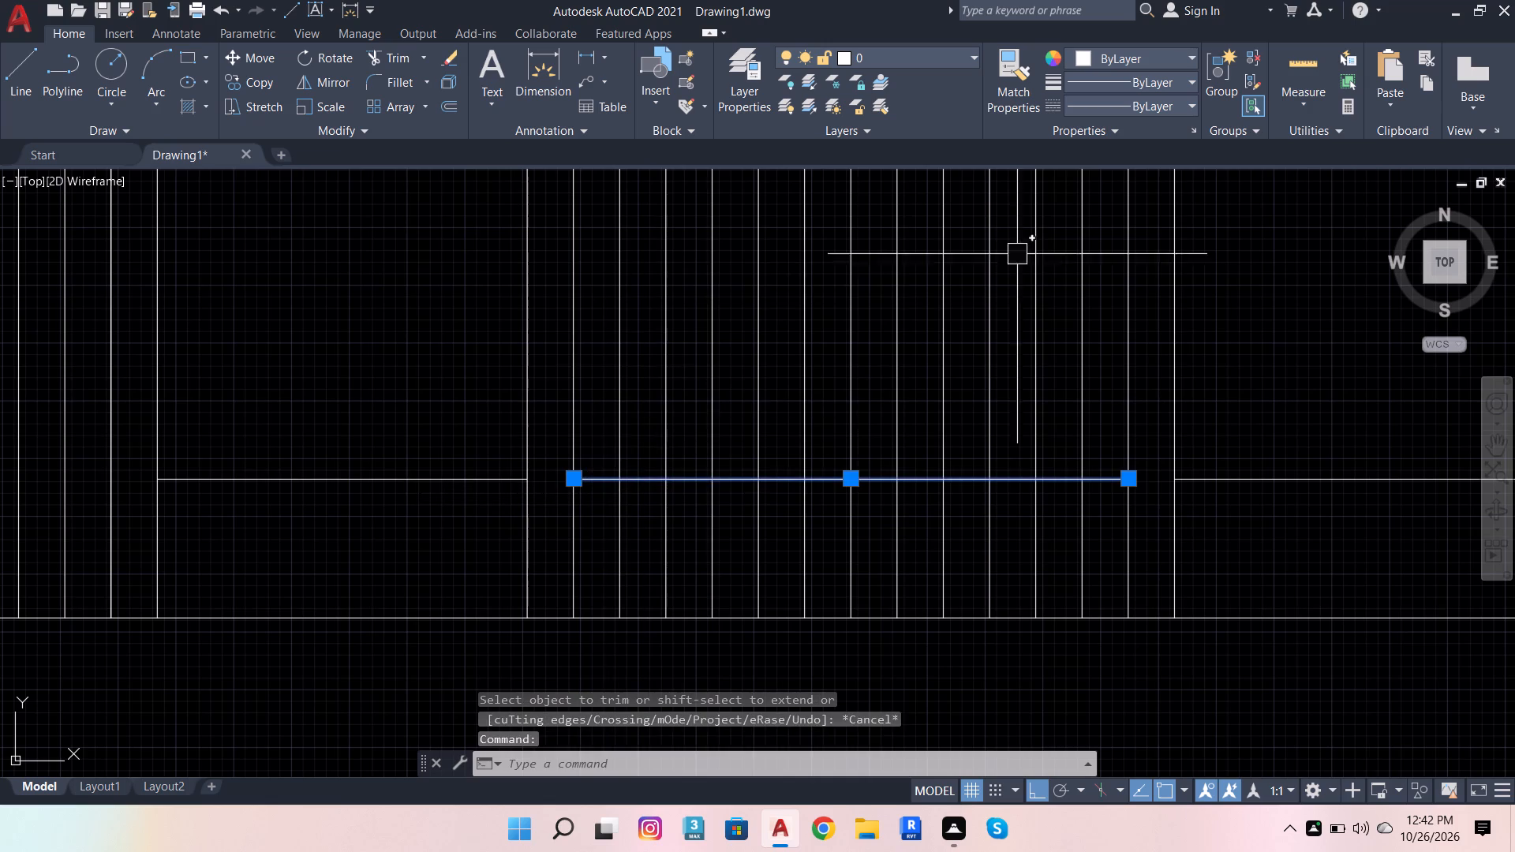
pyautogui.scroll(-3, 1147, 331)
pyautogui.hotkey('shift', 'Delete')
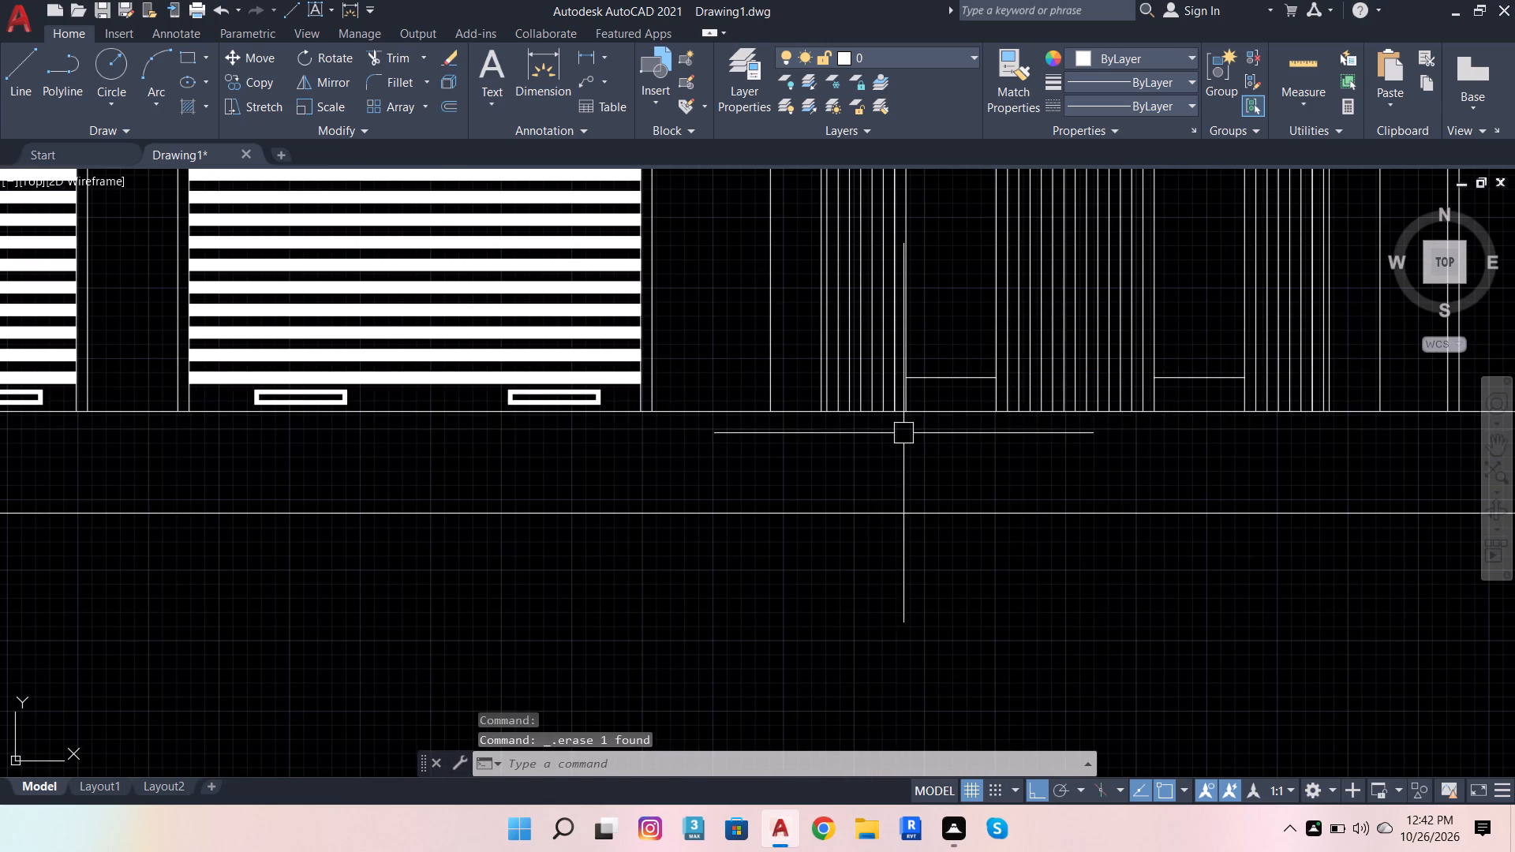
# Draw a horizontal line 3" above the base line from the opening's left edge across all bands and panels to past its right edge.
pyautogui.scroll(-3, 900, 433)
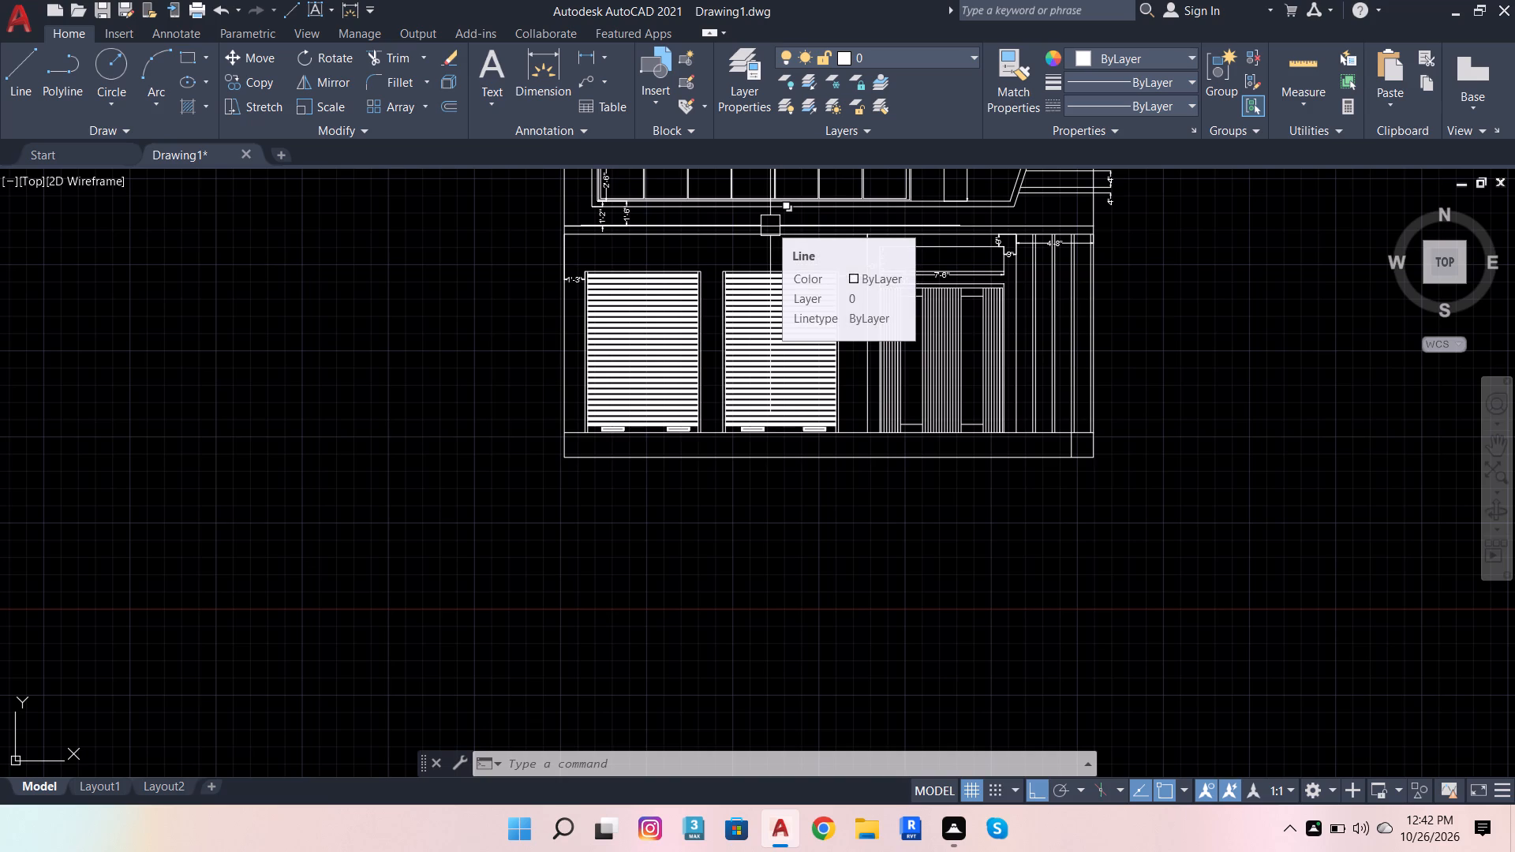
pyautogui.scroll(2, 992, 392)
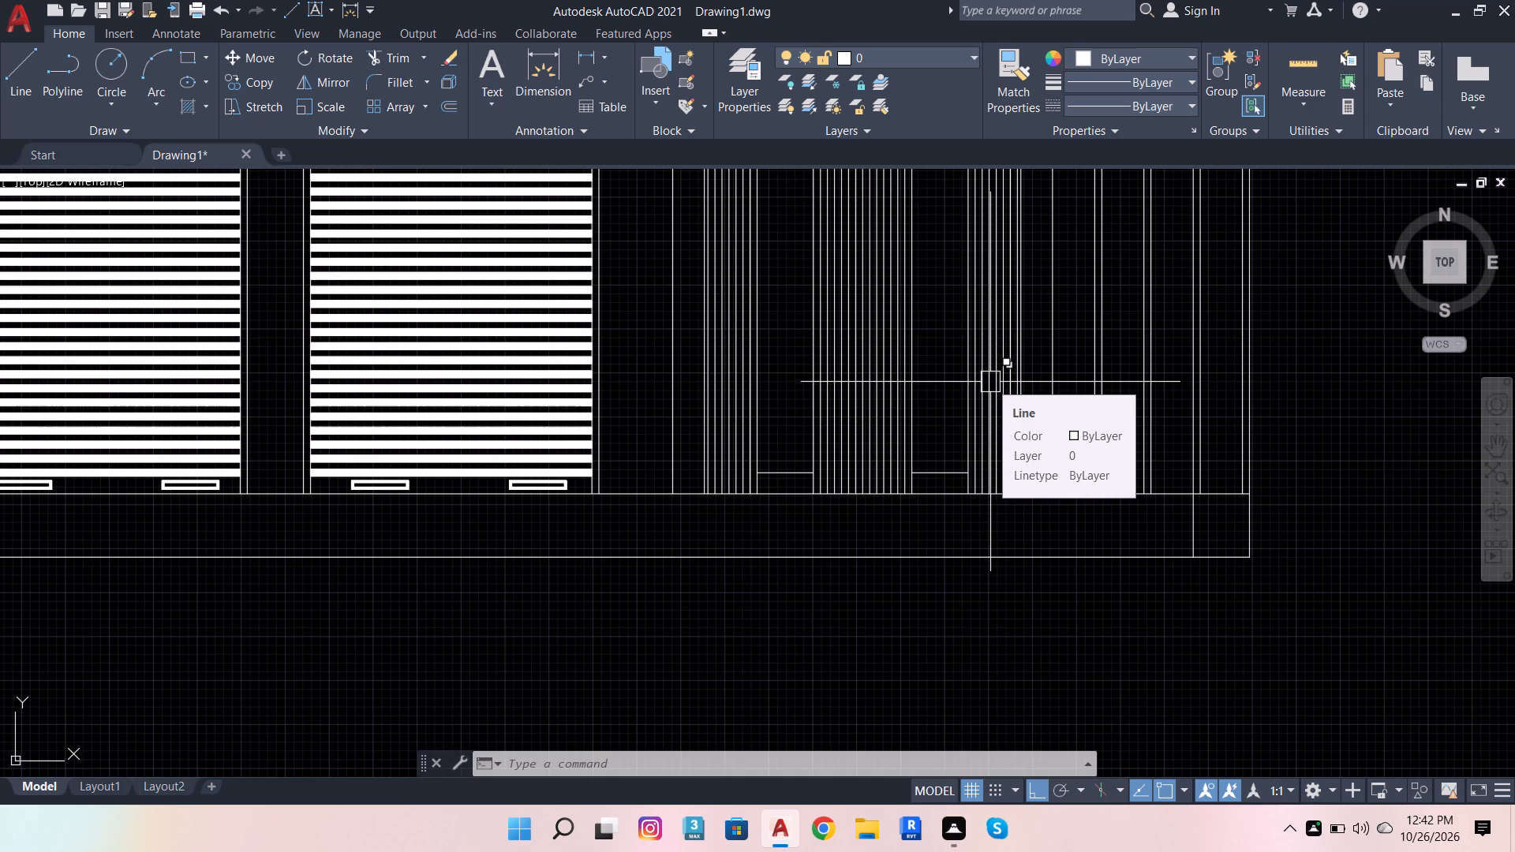
pyautogui.scroll(1, 991, 512)
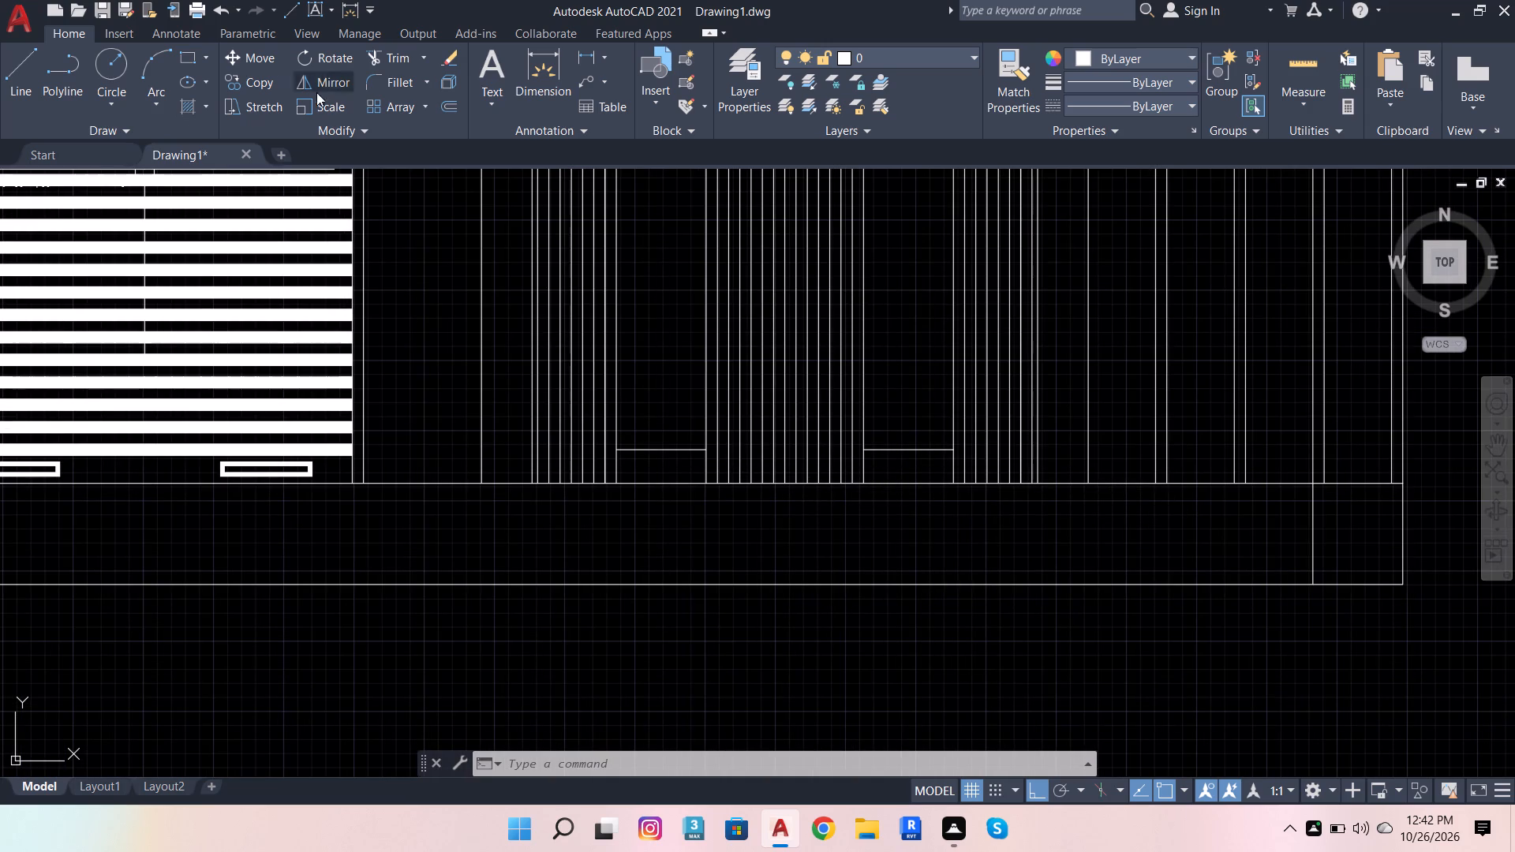
pyautogui.click(17, 80)
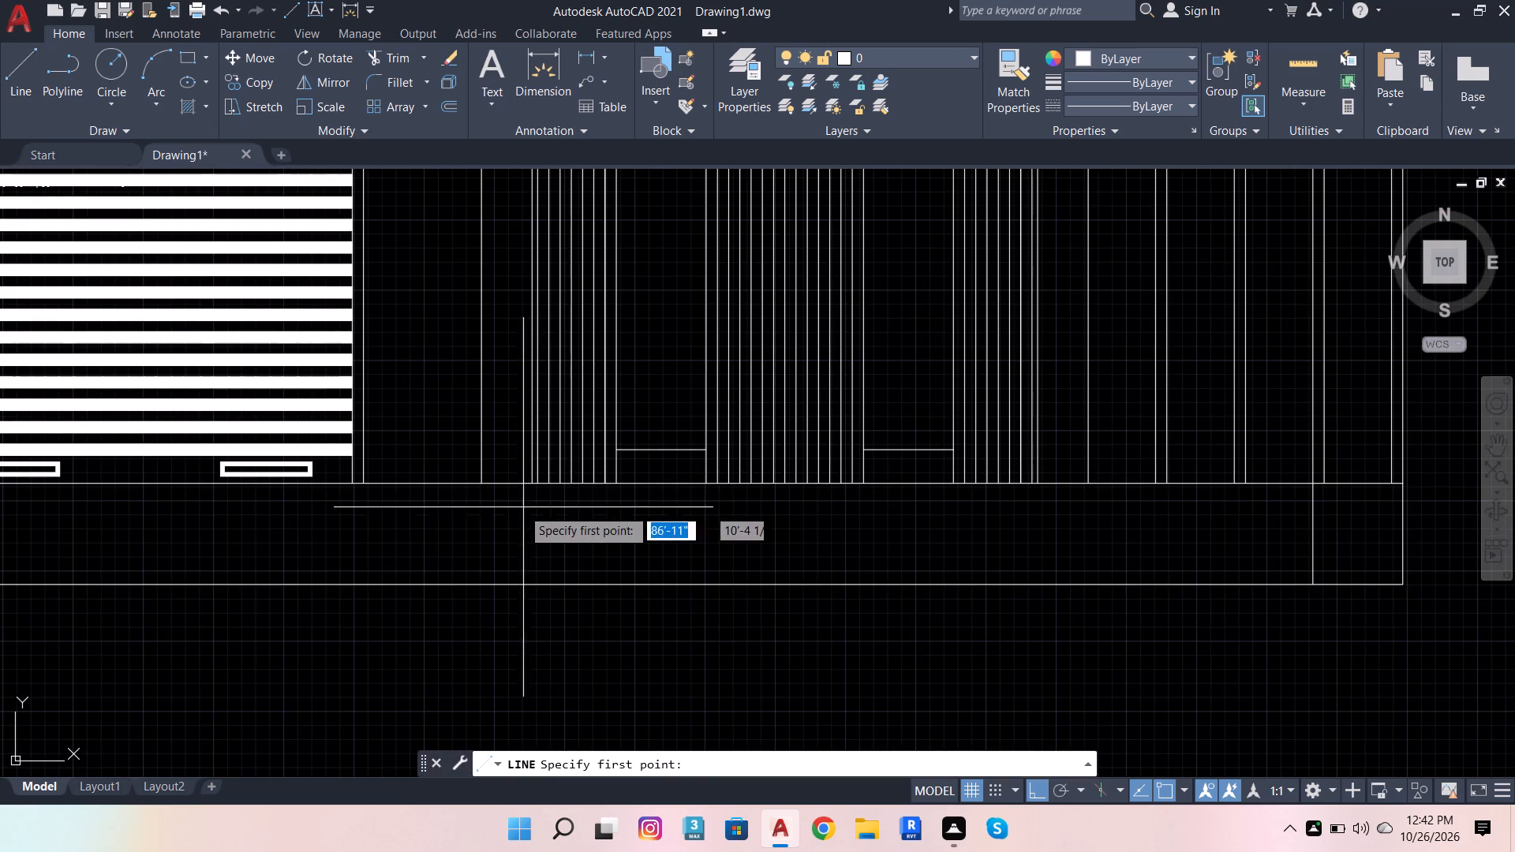
pyautogui.scroll(2, 534, 486)
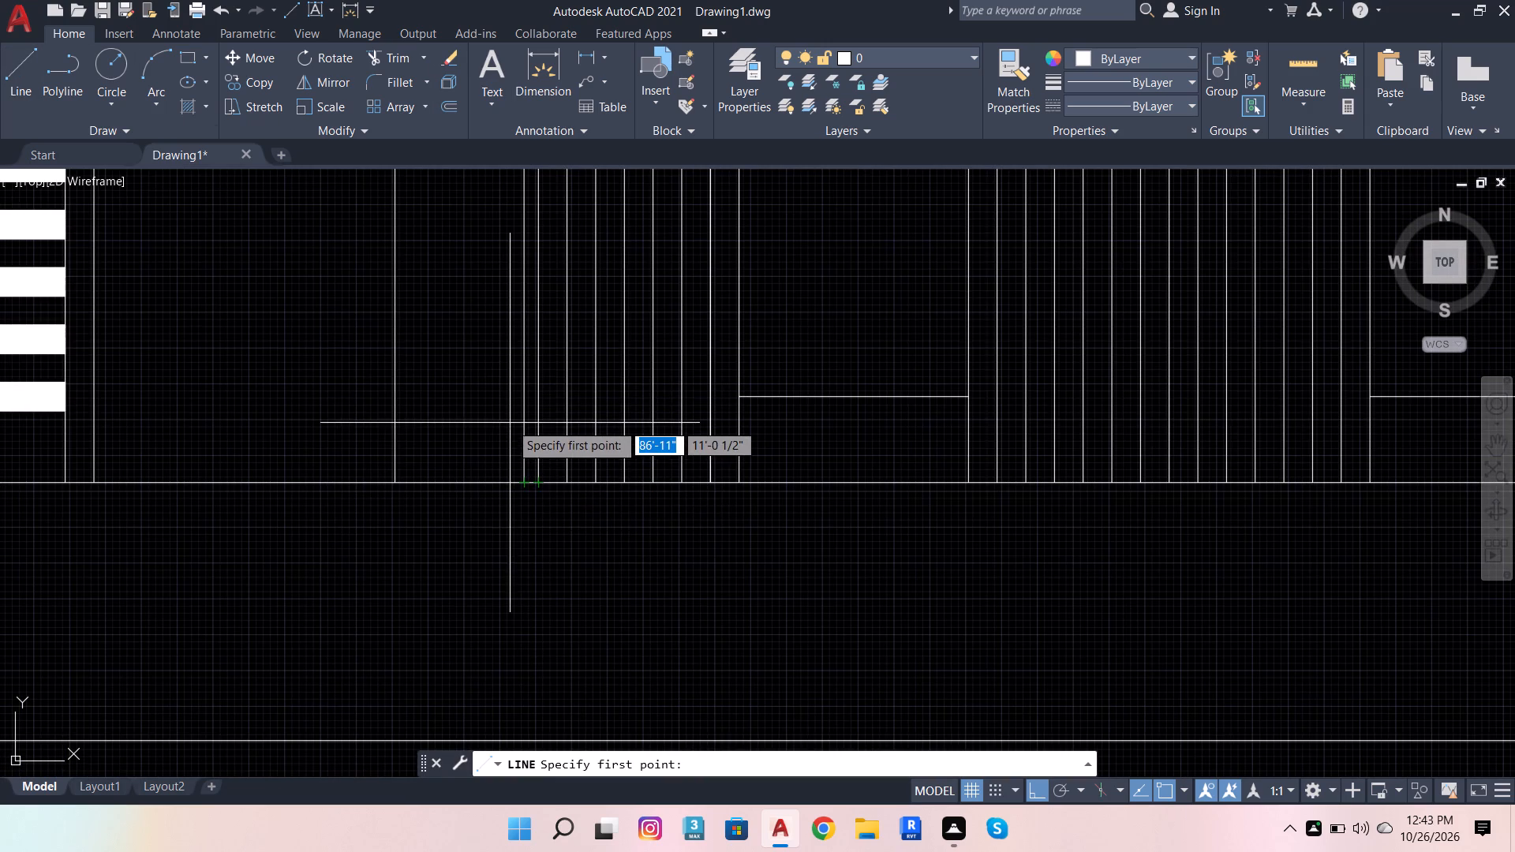
pyautogui.scroll(2, 528, 454)
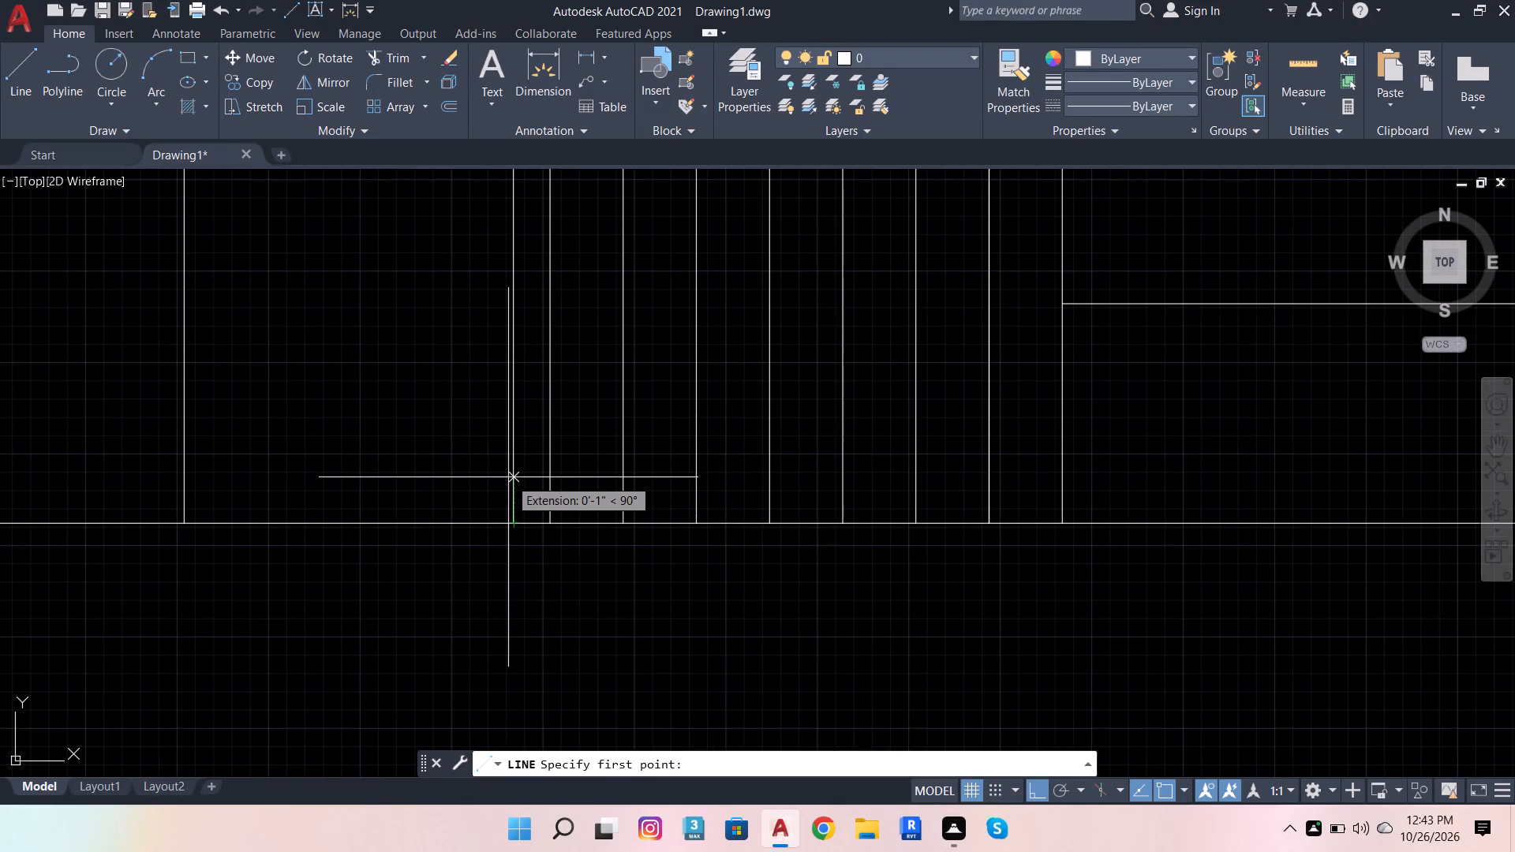
pyautogui.press('3')
pyautogui.press('Return')
pyautogui.scroll(-3, 473, 405)
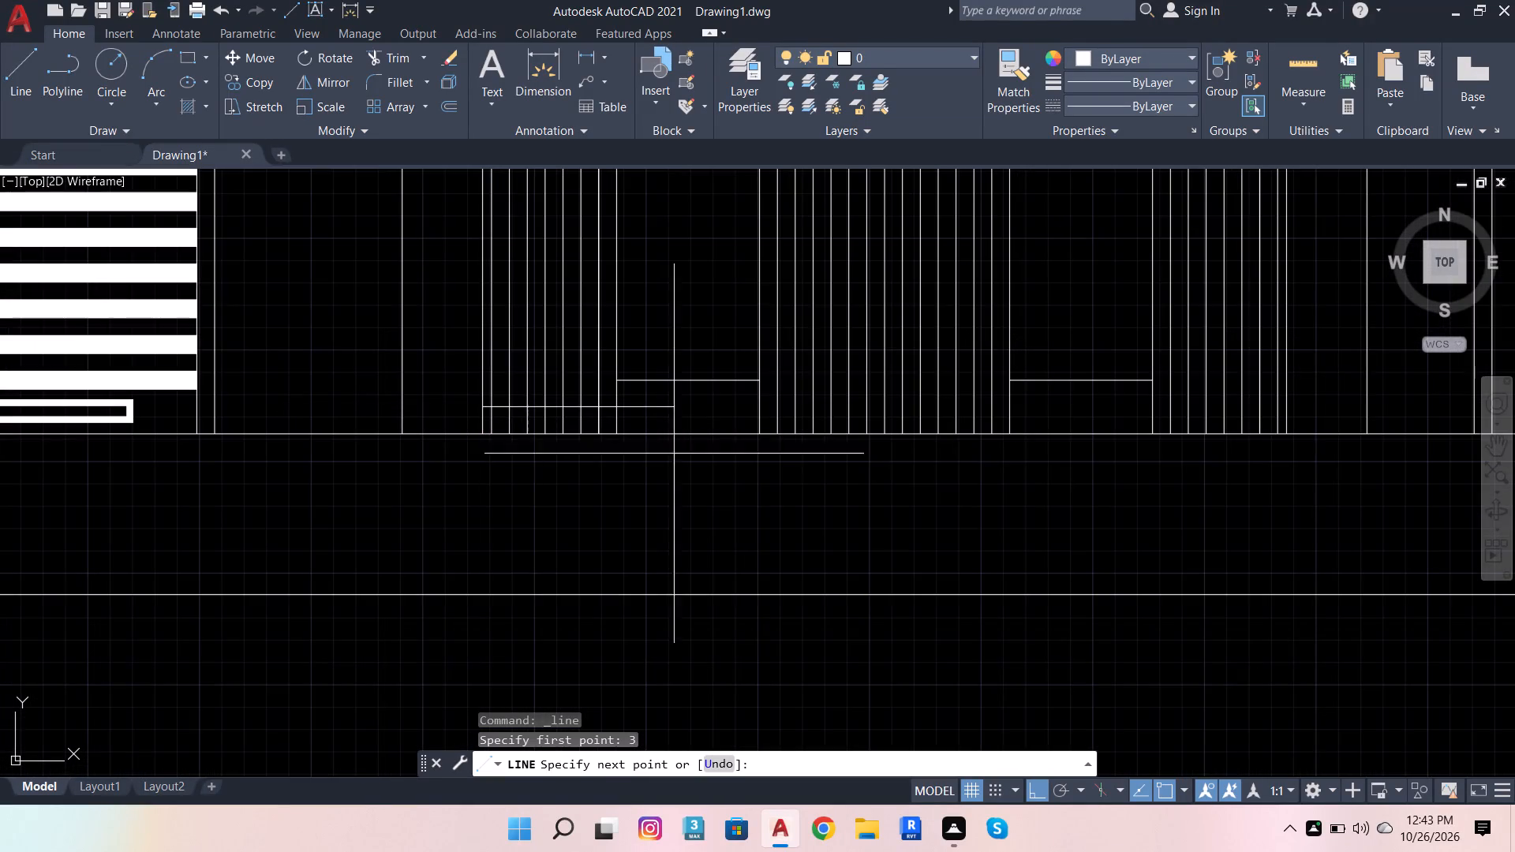
pyautogui.scroll(1, 1217, 391)
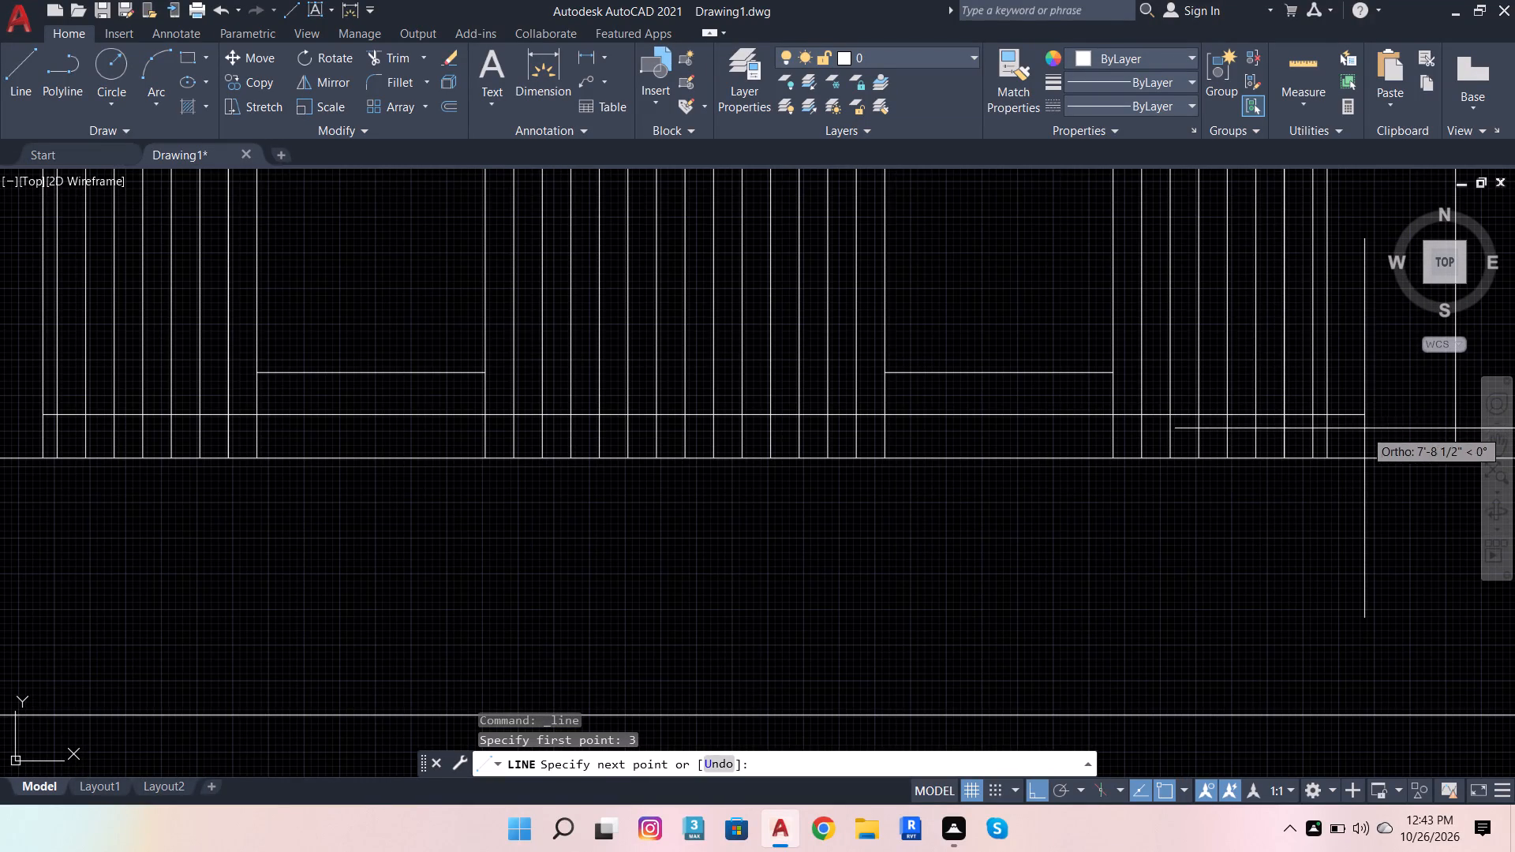
pyautogui.click(1364, 428)
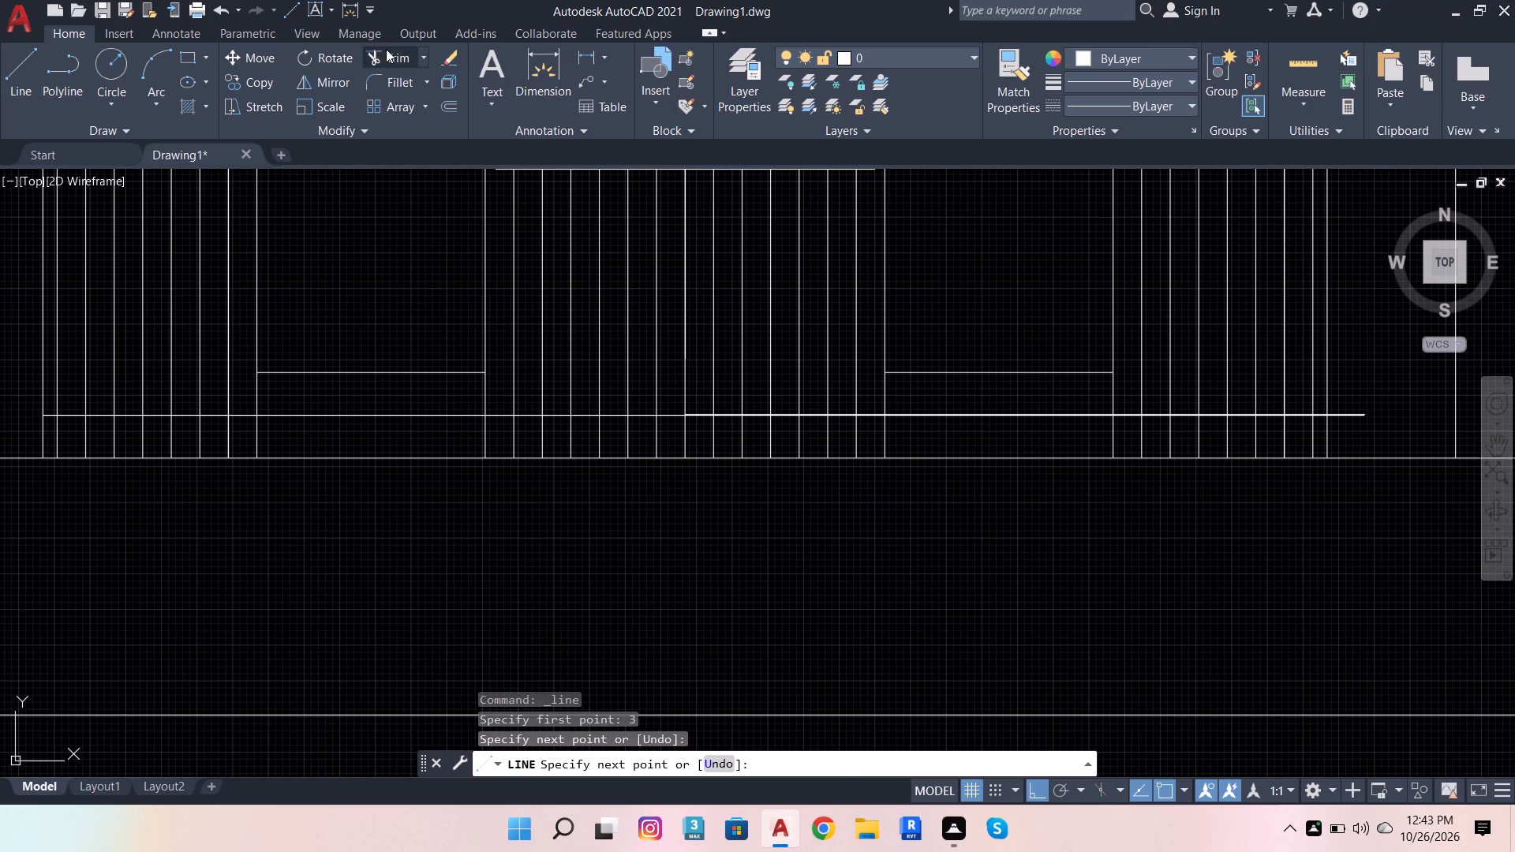
# Trim the 3"-high line's overhang past the opening's right edge and its short pieces in the strips bordering both panels.
pyautogui.click(387, 54)
pyautogui.click(1371, 417)
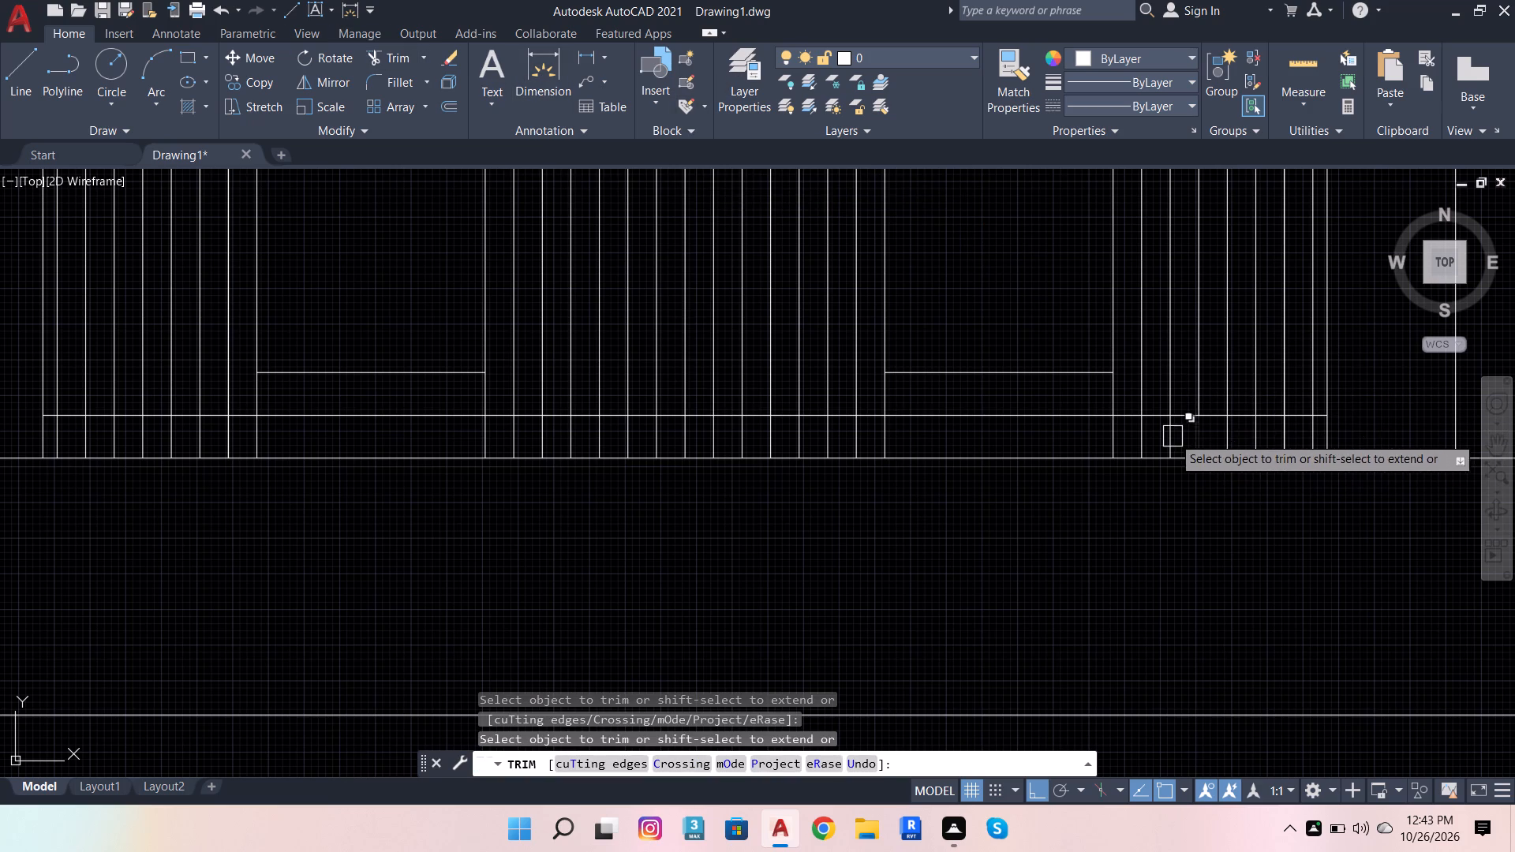
pyautogui.click(1129, 417)
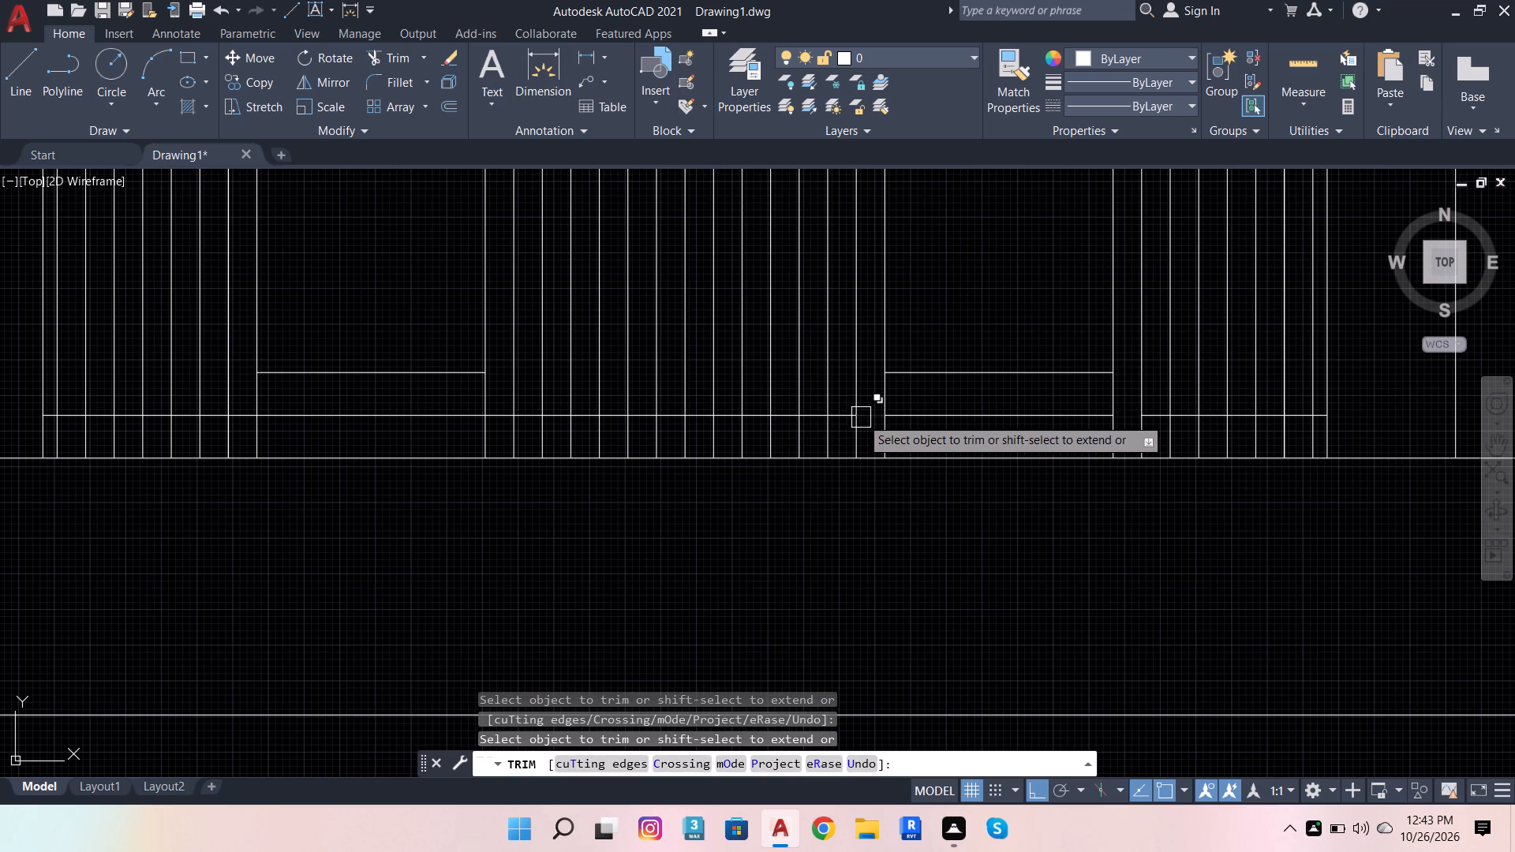
pyautogui.click(867, 420)
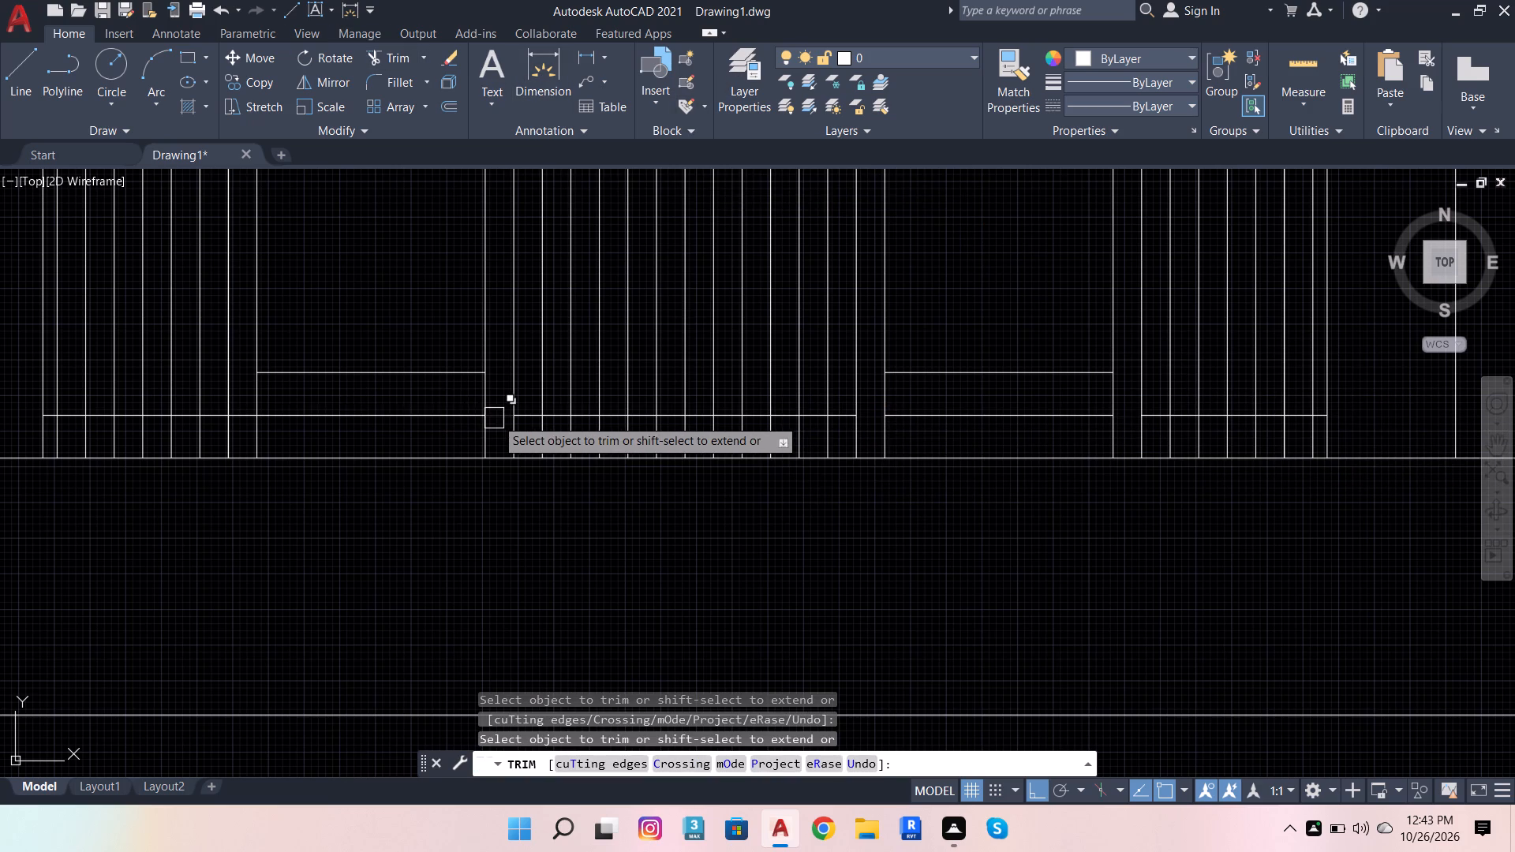
pyautogui.scroll(1, 496, 418)
pyautogui.click(499, 417)
pyautogui.scroll(-3, 638, 416)
pyautogui.scroll(3, 451, 418)
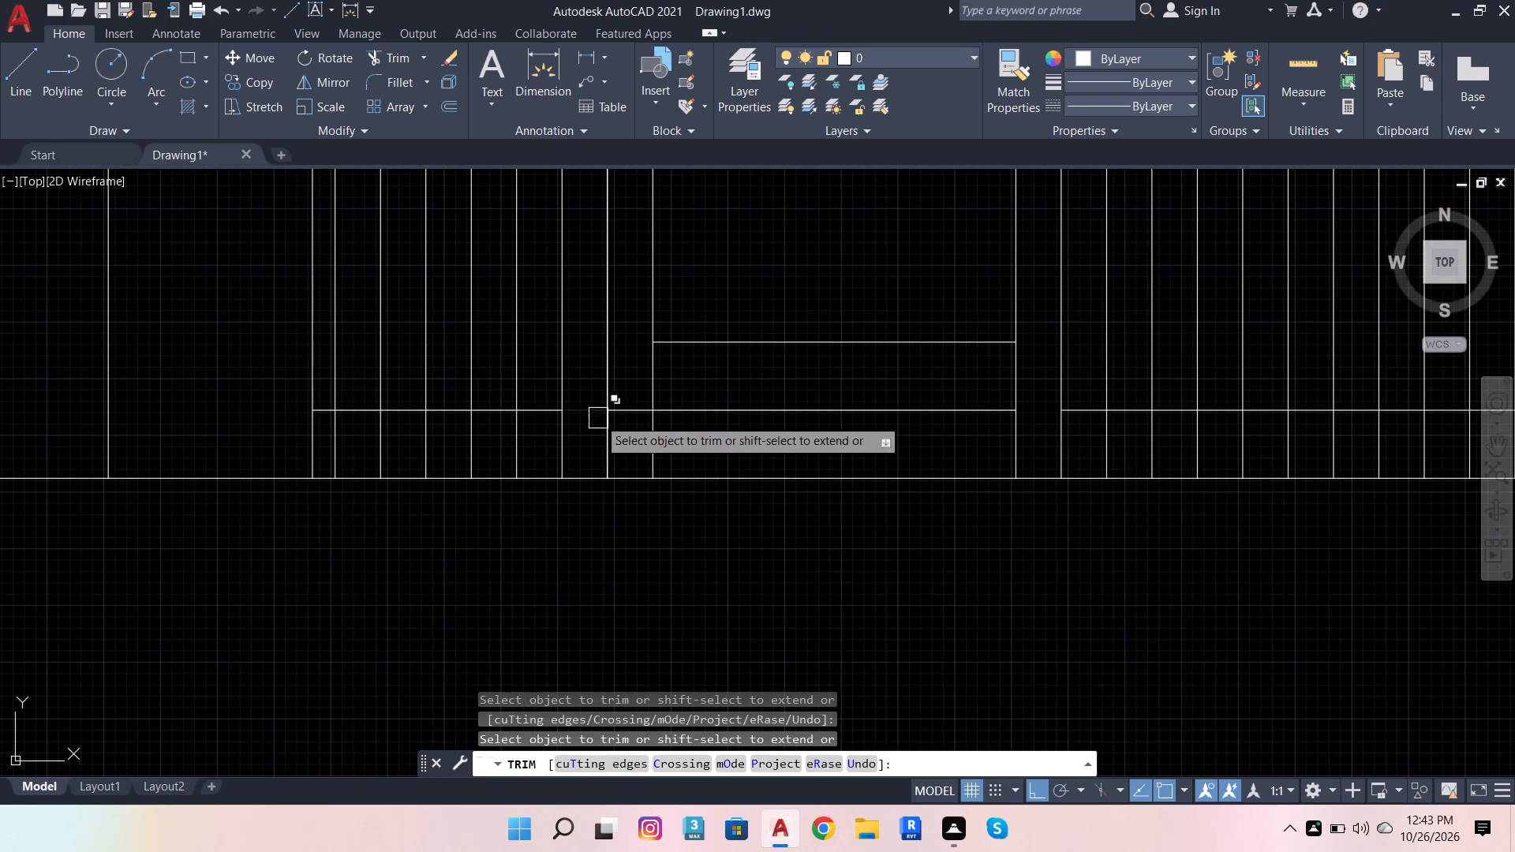
pyautogui.click(626, 411)
pyautogui.scroll(-2, 649, 505)
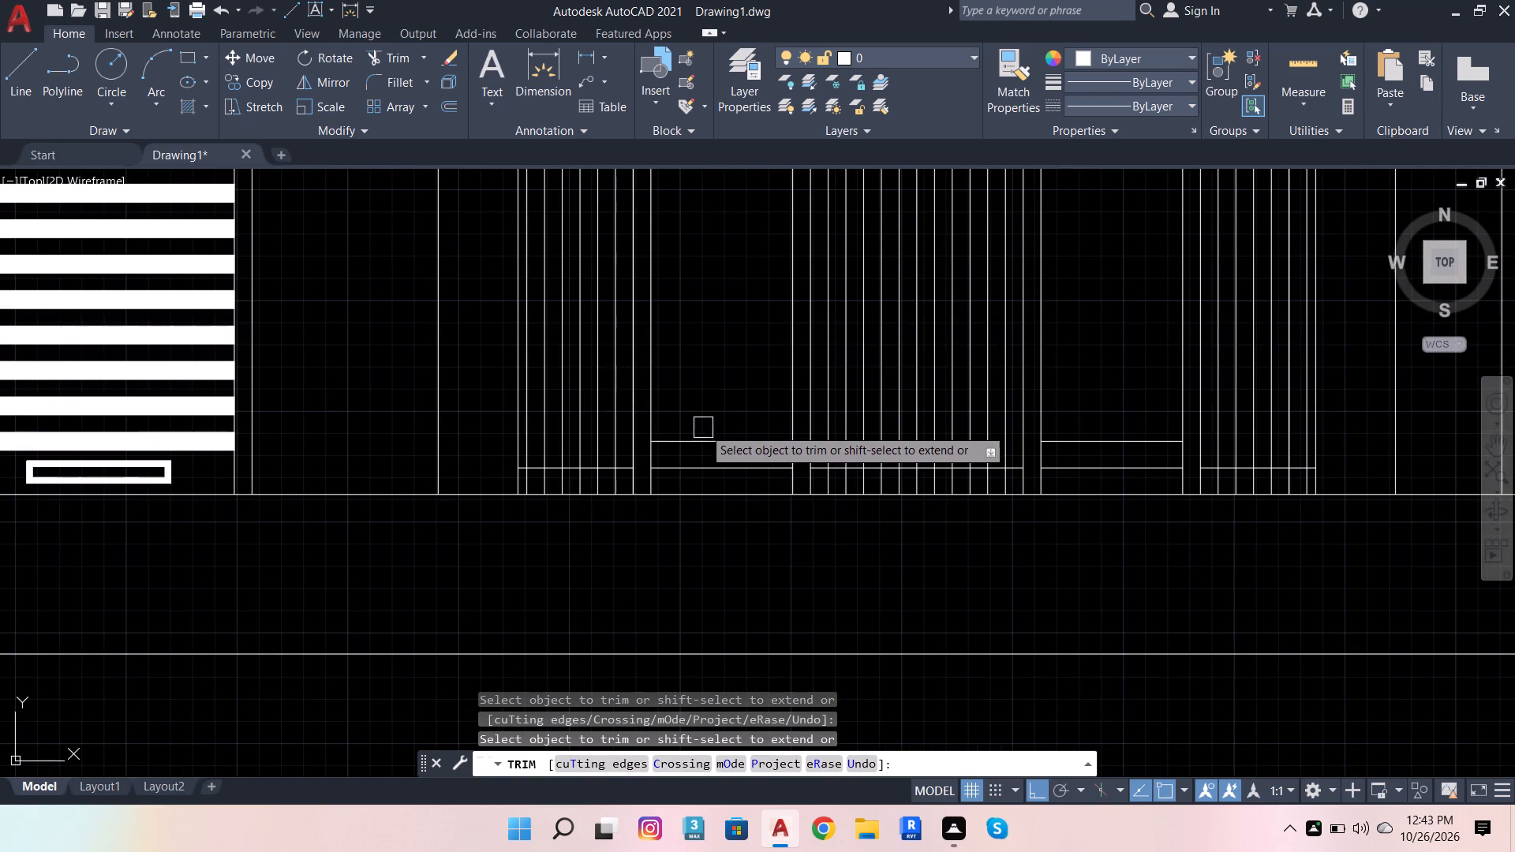
pyautogui.press('Escape')
# Move the upper of the two bottom horizontal lines in both panels 3" upward.
pyautogui.click(716, 444)
pyautogui.click(1090, 450)
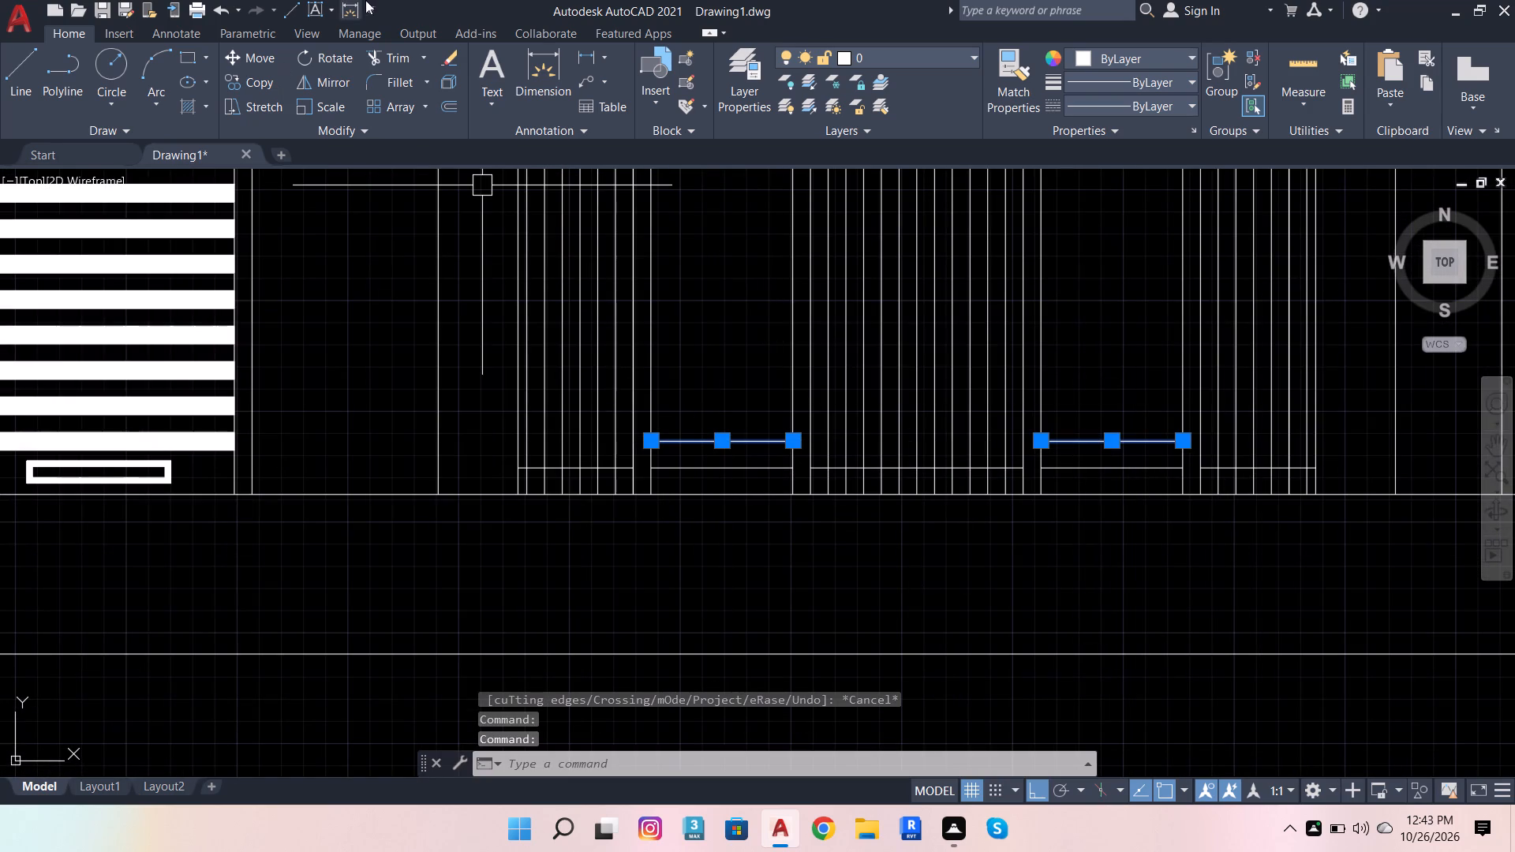
pyautogui.click(247, 56)
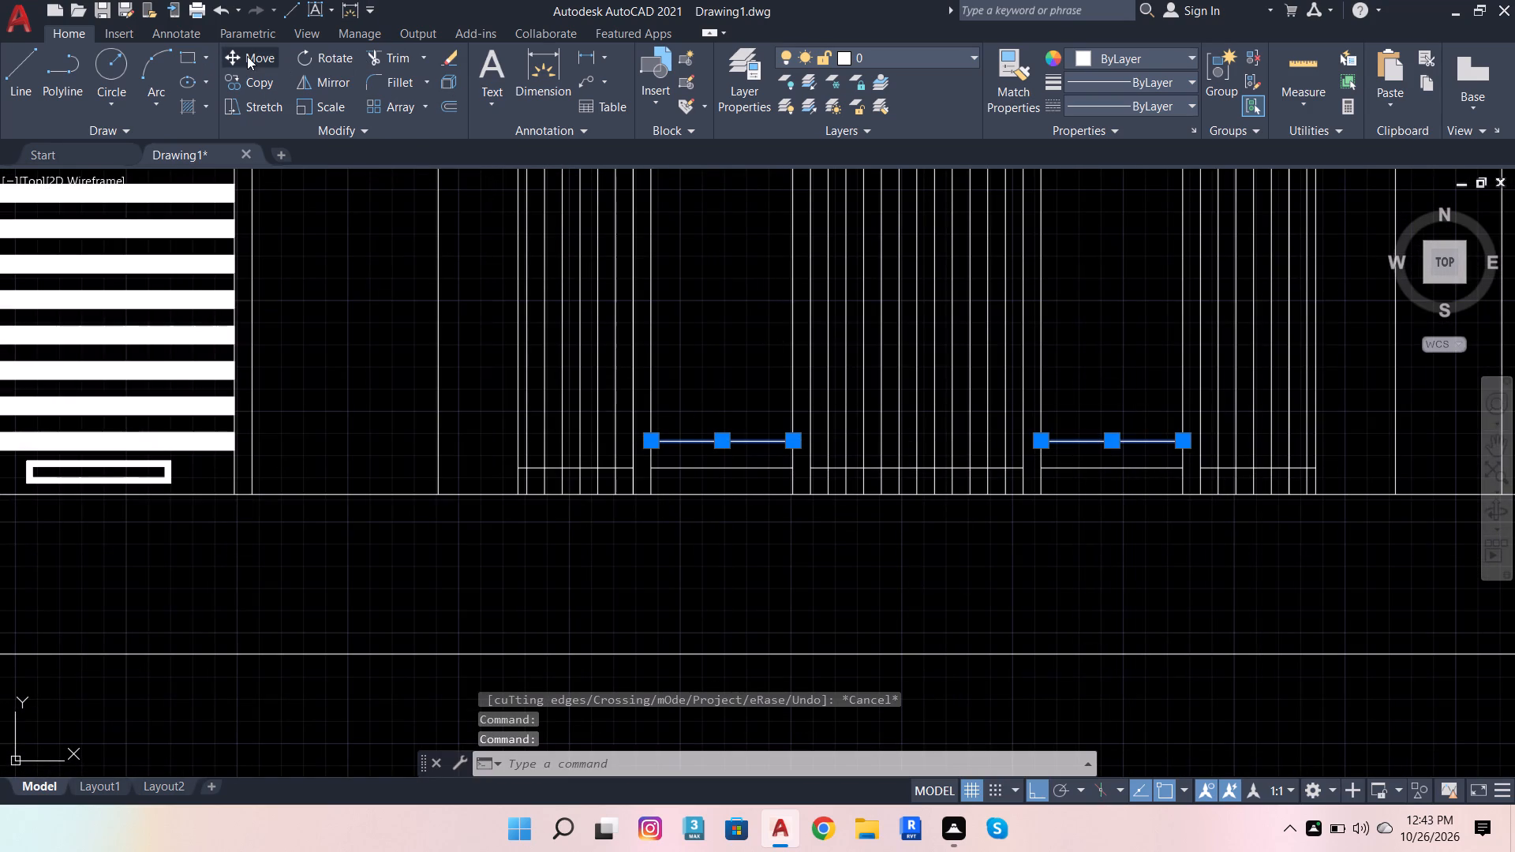
pyautogui.click(653, 443)
pyautogui.press('3')
pyautogui.press('Return')
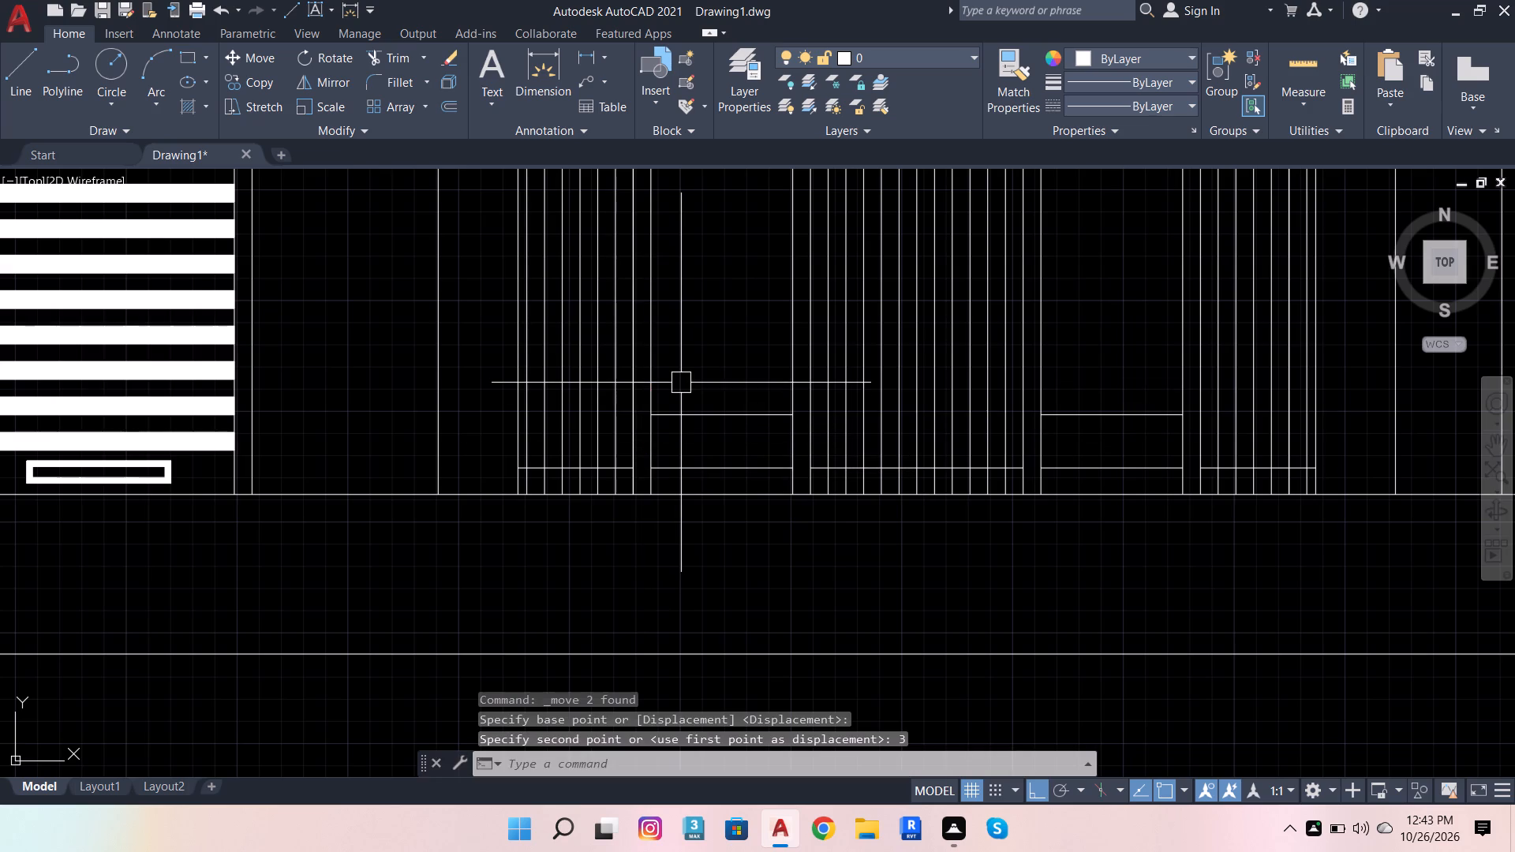
pyautogui.press('Escape')
# Erase the three pieces of the 3"-high line that cross the left, central and right vertical bands.
pyautogui.scroll(3, 1213, 498)
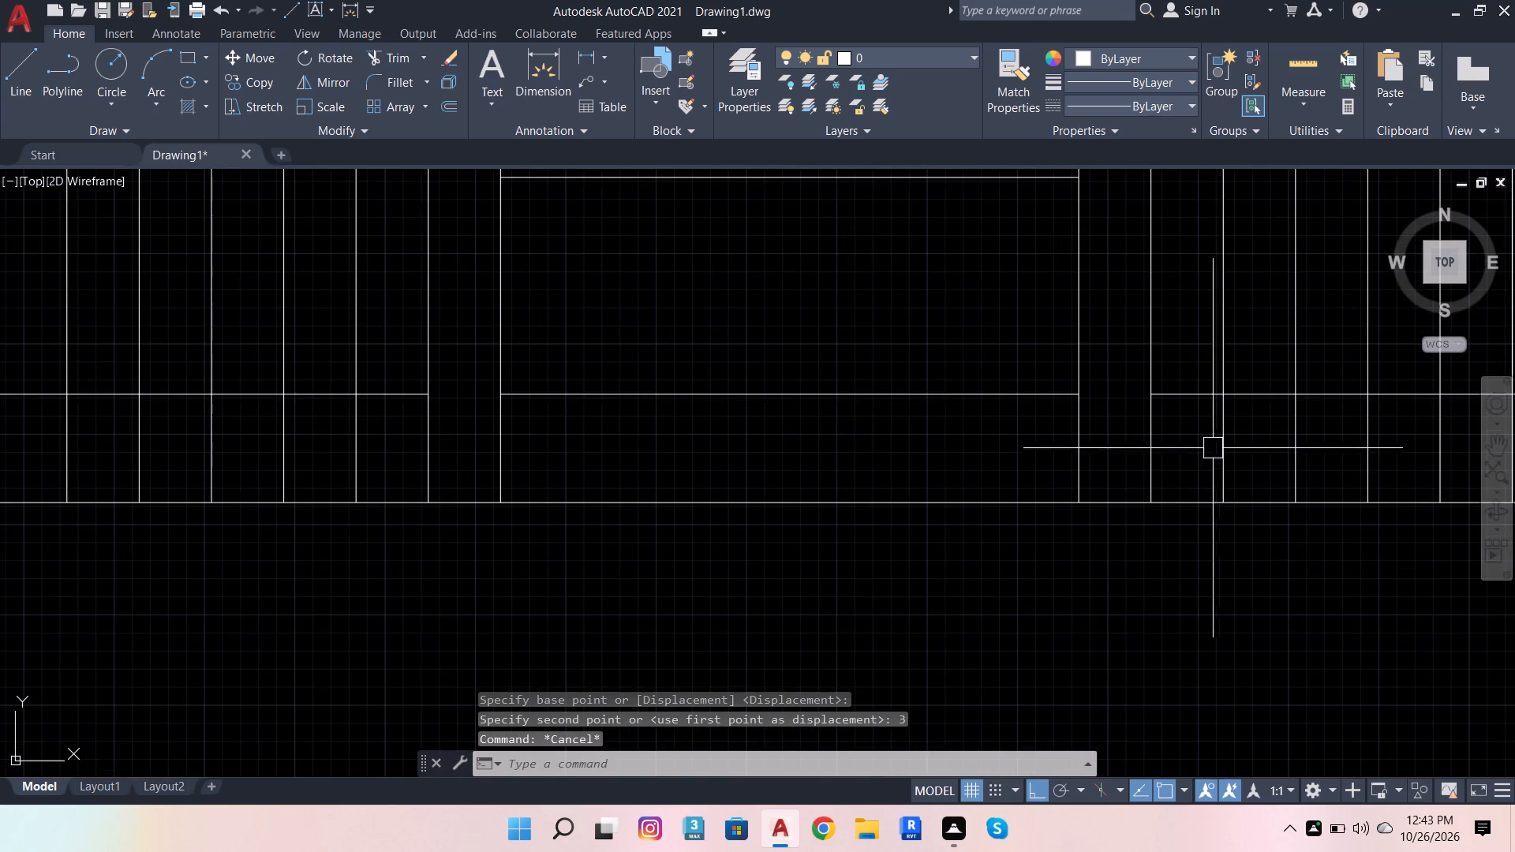
pyautogui.click(1203, 435)
pyautogui.moveTo(1186, 359); pyautogui.dragTo(1190, 366)
pyautogui.scroll(-3, 1120, 552)
pyautogui.scroll(1, 636, 524)
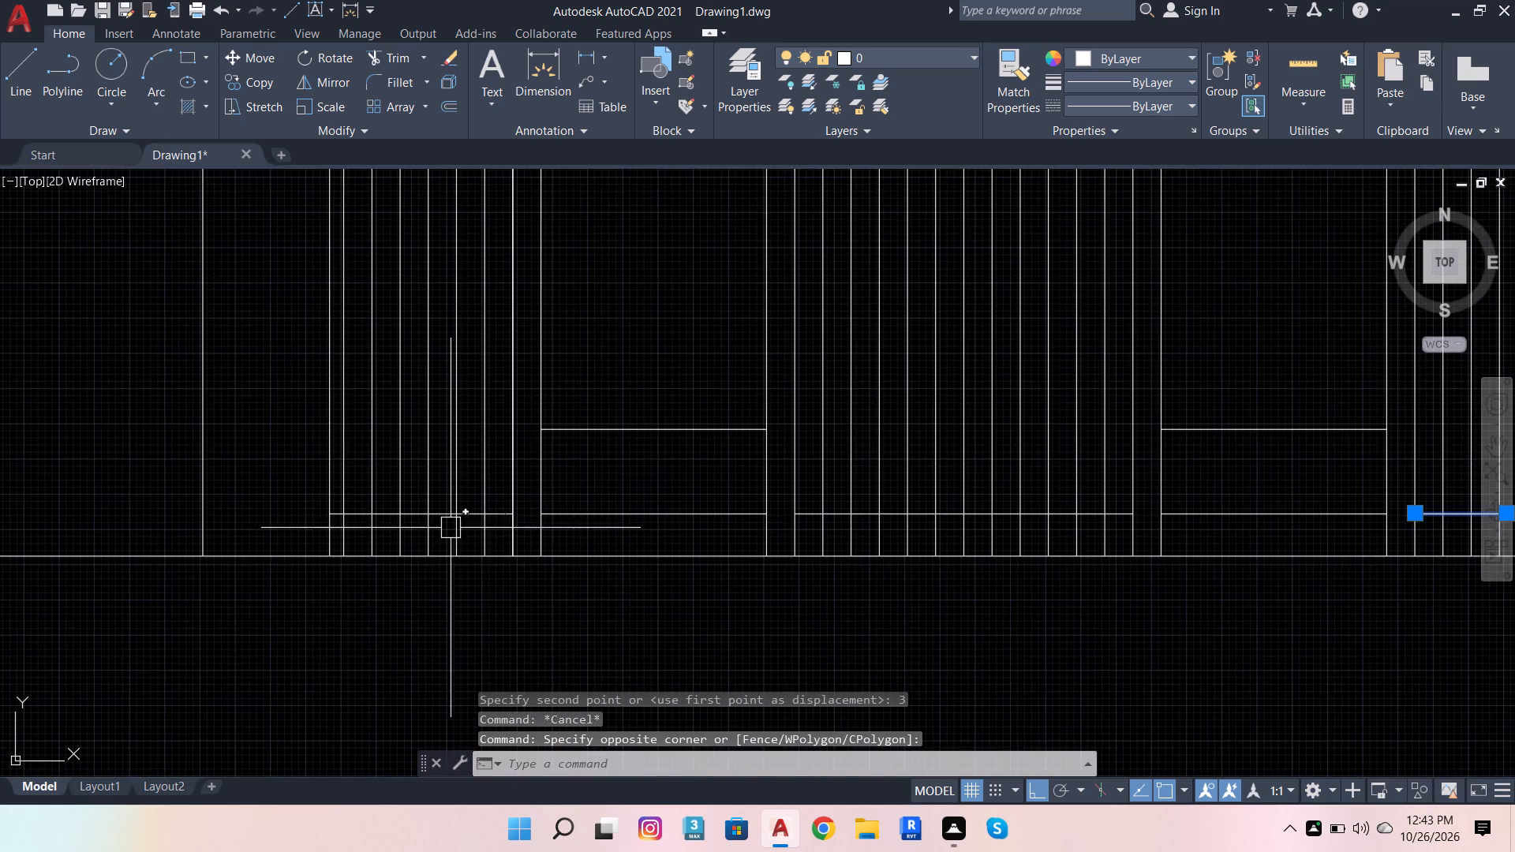
pyautogui.scroll(3, 406, 524)
pyautogui.click(434, 521)
pyautogui.click(436, 432)
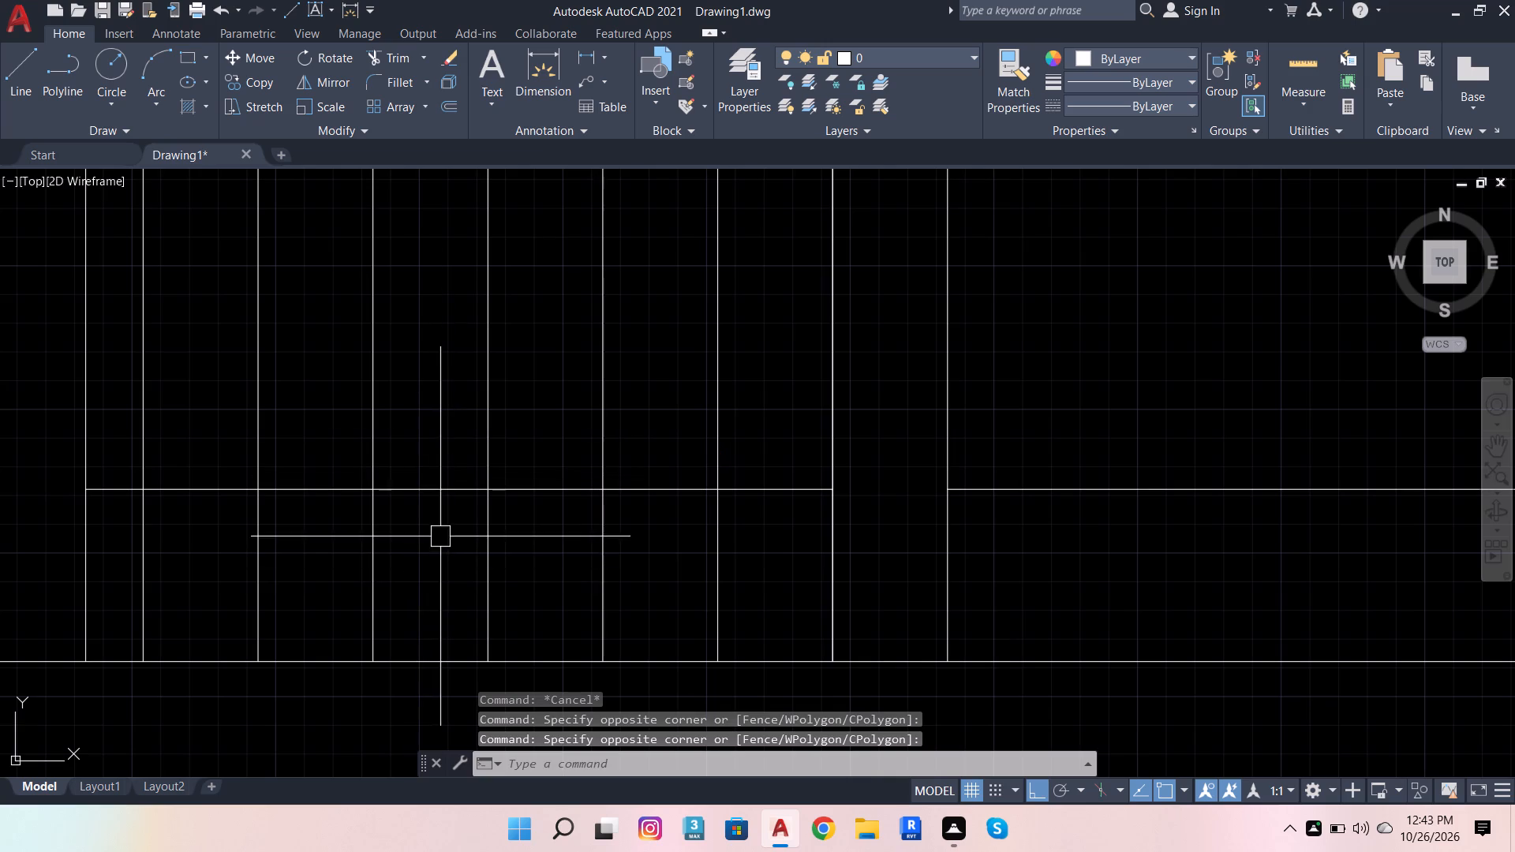
pyautogui.click(447, 533)
pyautogui.click(400, 444)
pyautogui.scroll(-5, 358, 629)
pyautogui.scroll(3, 681, 593)
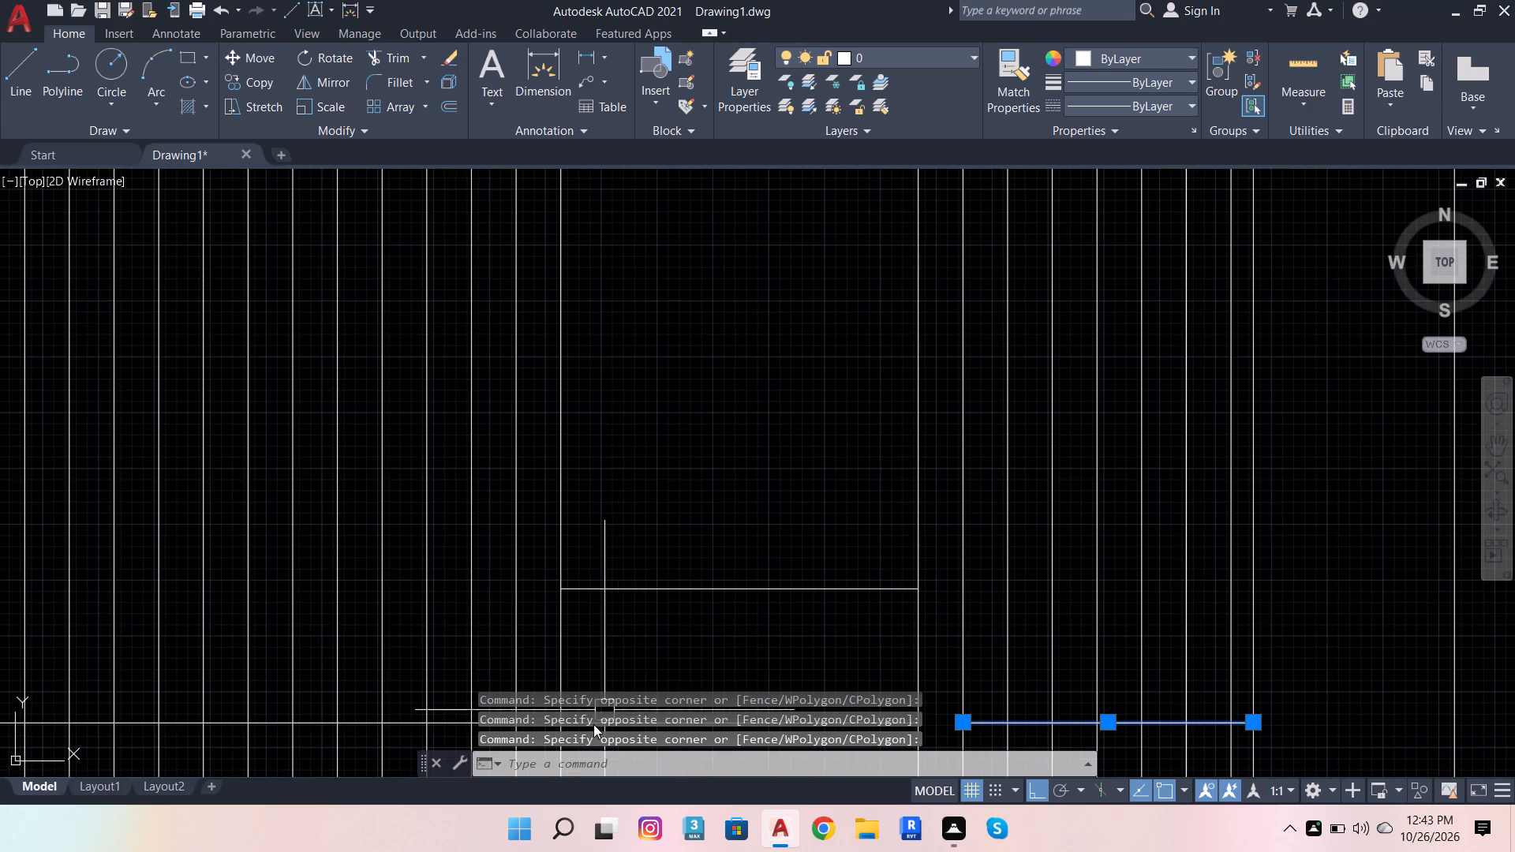
pyautogui.scroll(-3, 639, 553)
pyautogui.scroll(4, 597, 638)
pyautogui.click(571, 461)
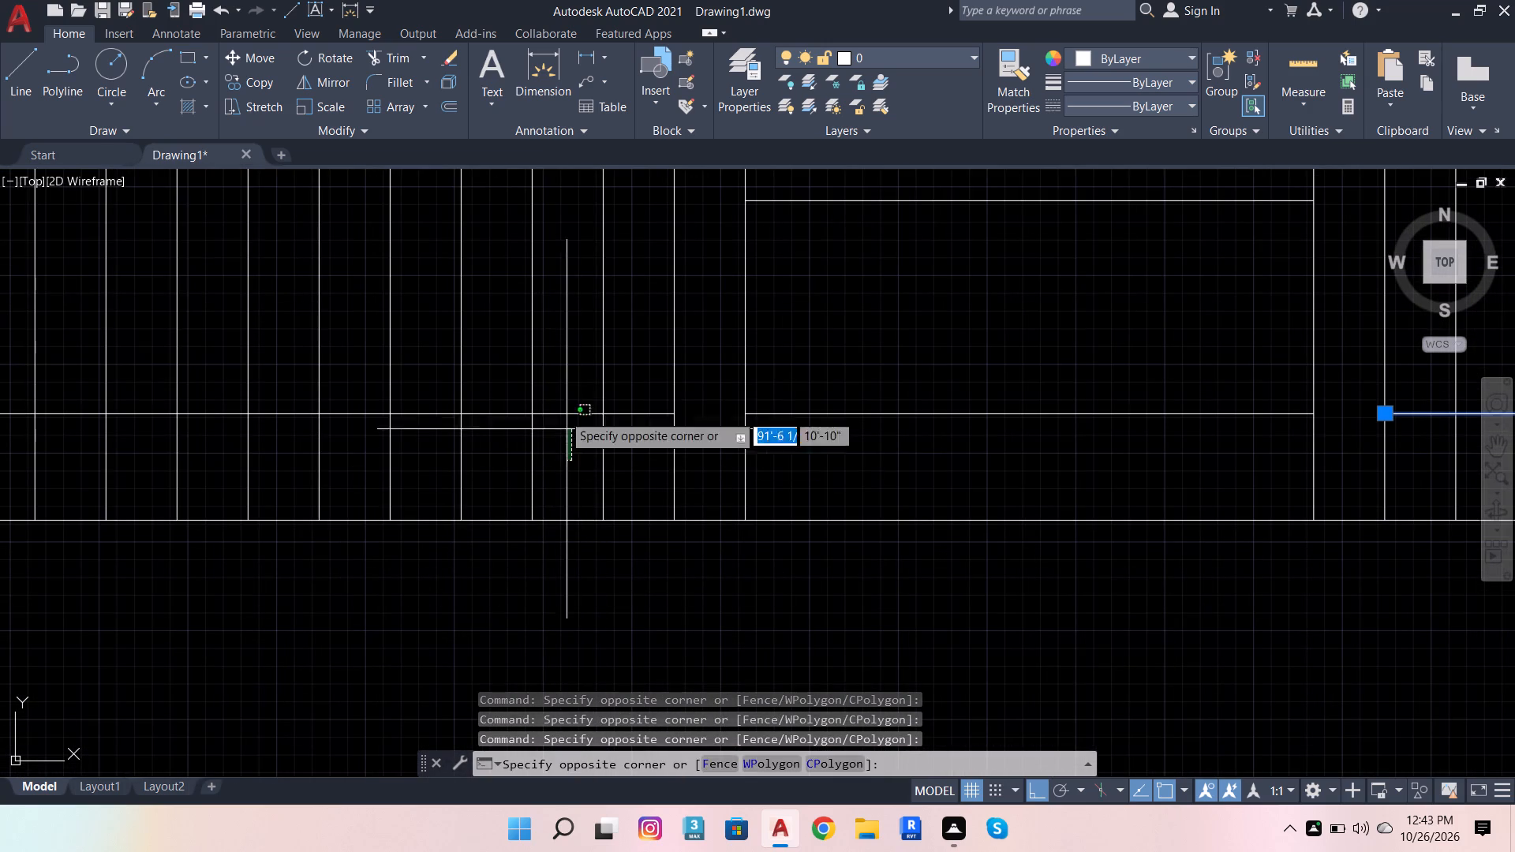
pyautogui.click(551, 377)
pyautogui.scroll(-5, 926, 323)
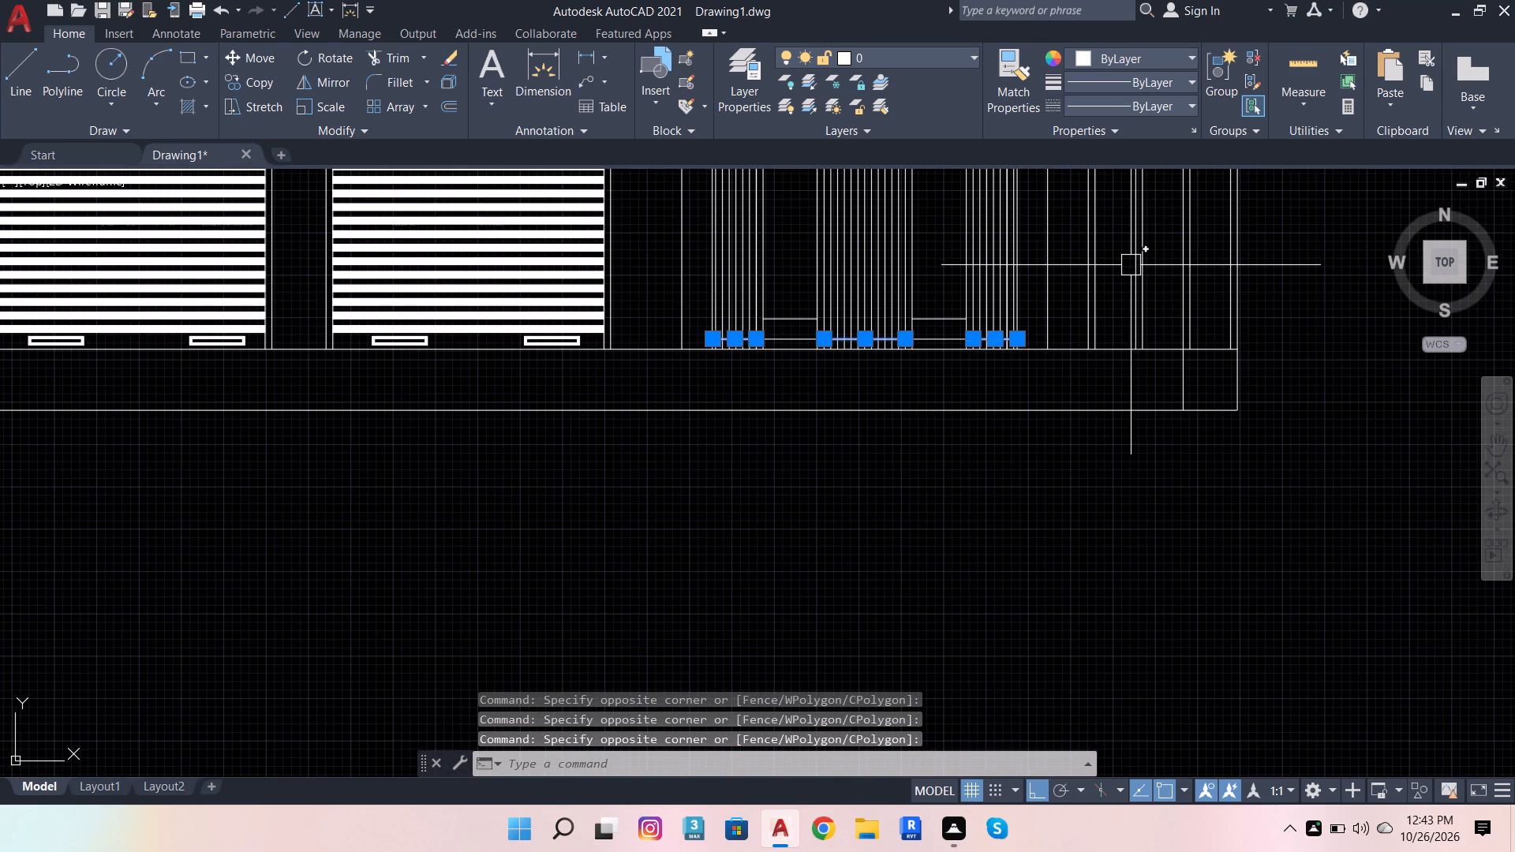
pyautogui.hotkey('shift', 'Delete')
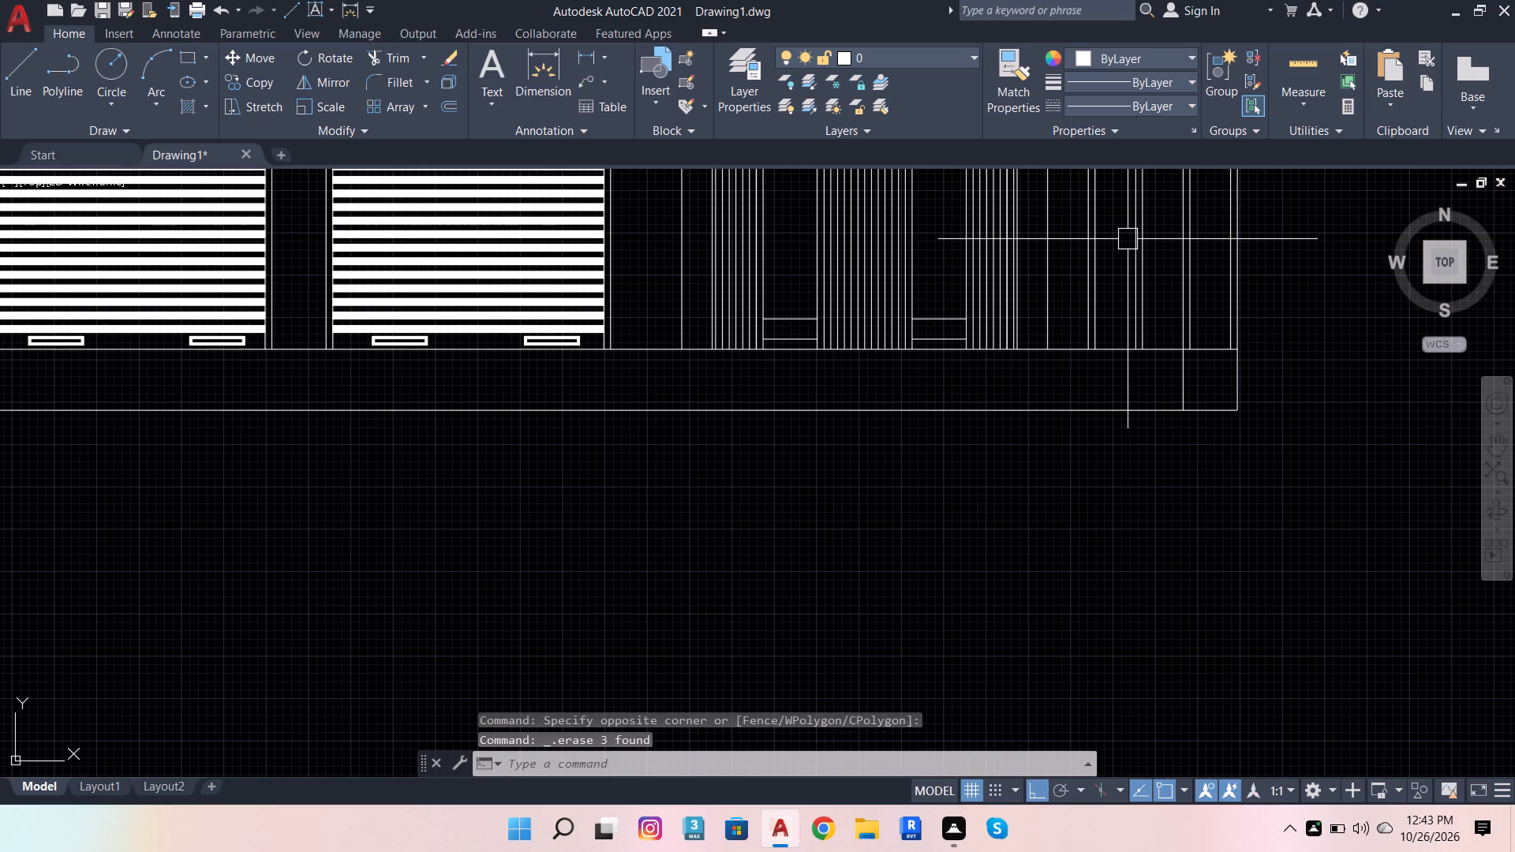
# Extend the left panel's lower horizontal line across the left and central vertical bands, past the opening's left edge and up to the right panel.
pyautogui.scroll(-1, 825, 422)
pyautogui.scroll(1, 840, 387)
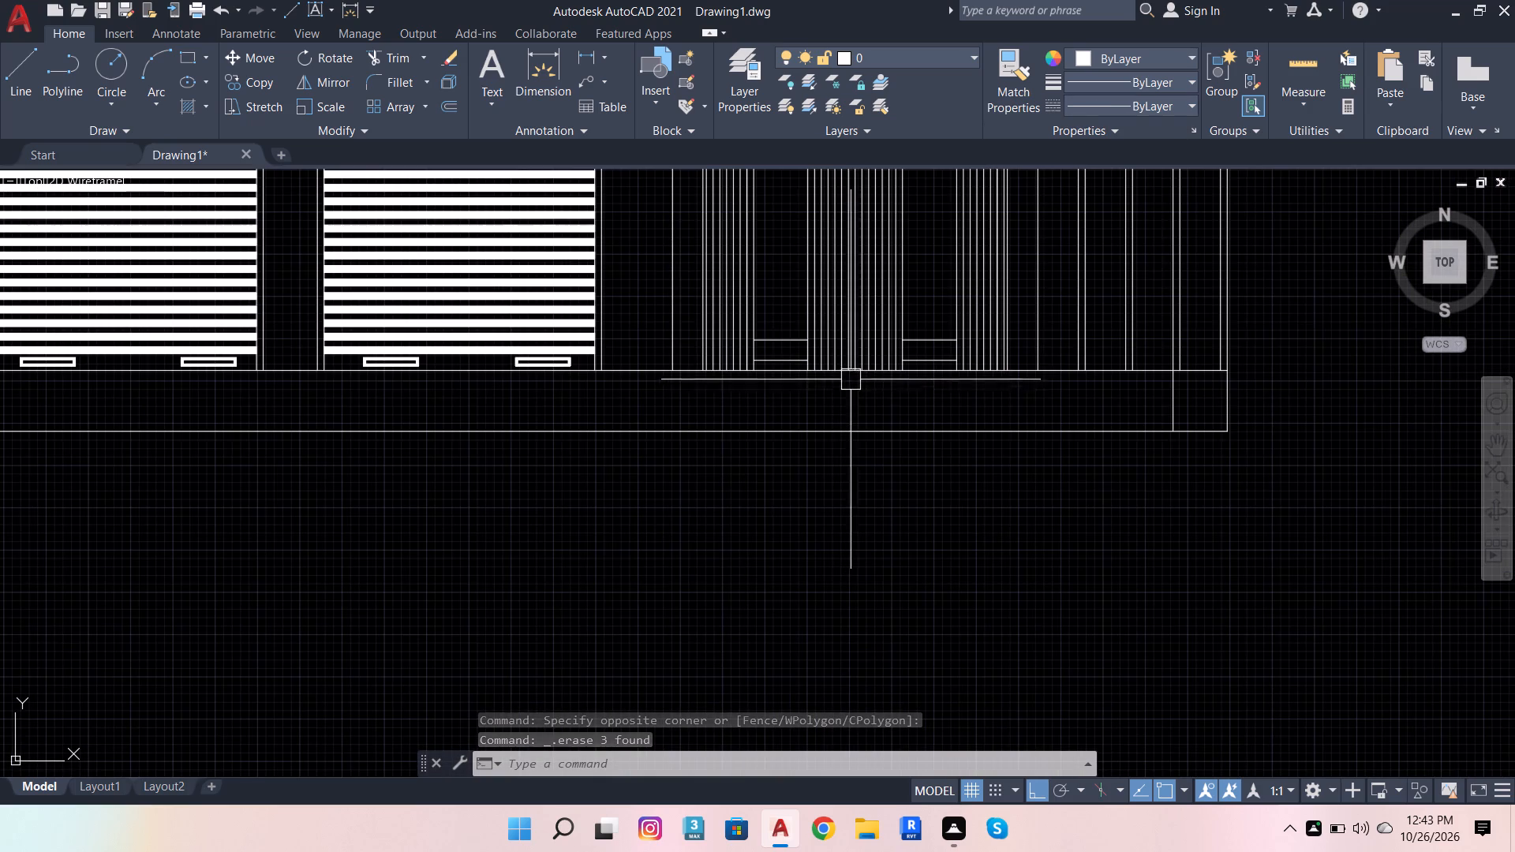
pyautogui.scroll(2, 912, 380)
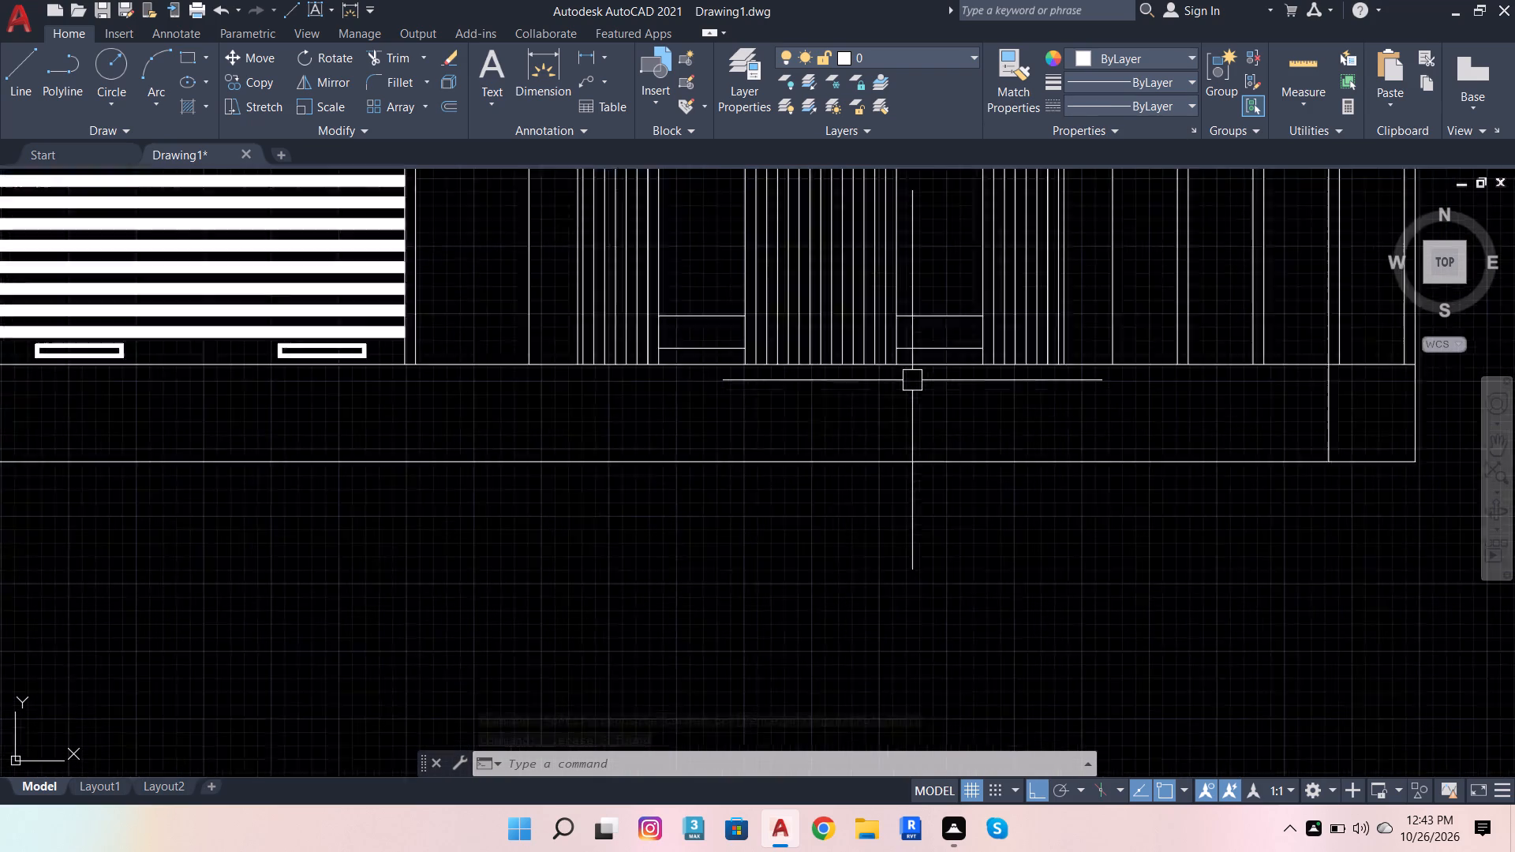
pyautogui.click(381, 56)
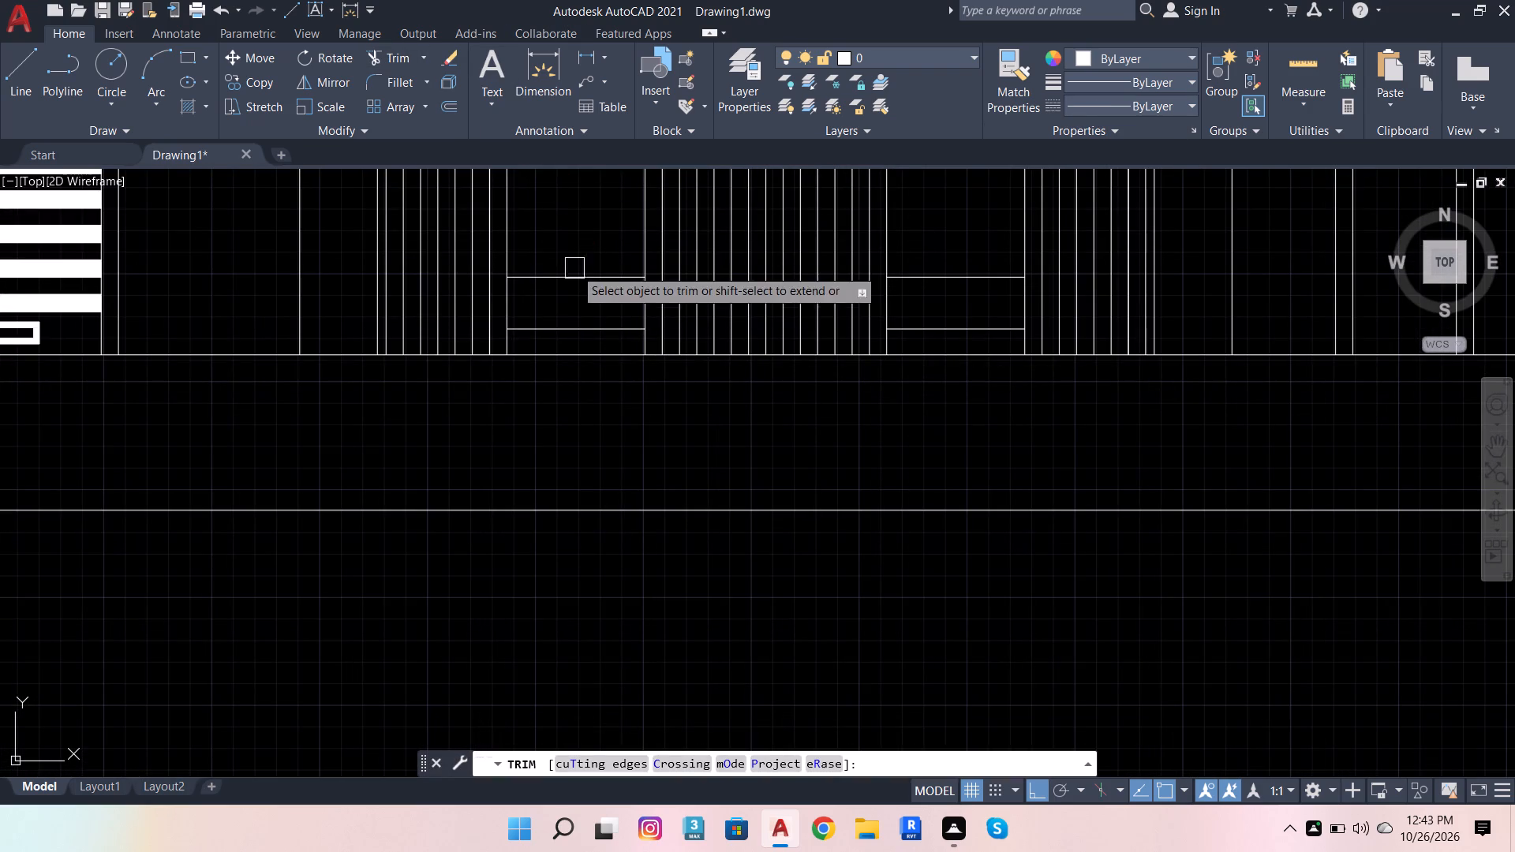
pyautogui.keyDown('shift'); pyautogui.click(557, 330); pyautogui.keyUp('shift')
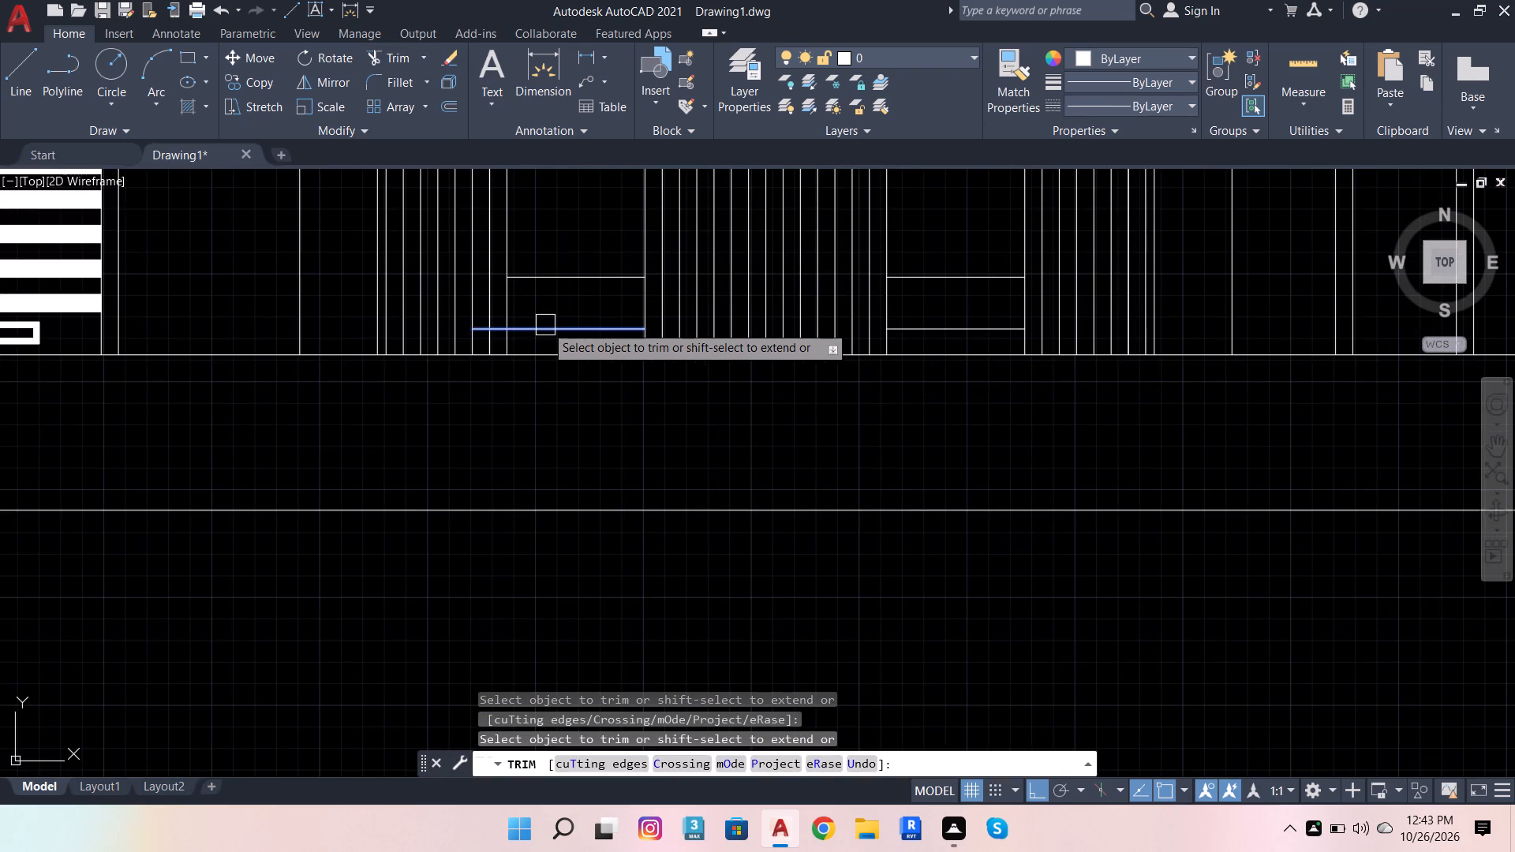
pyautogui.keyDown('shift'); pyautogui.click(545, 325); pyautogui.keyUp('shift')
pyautogui.keyDown('shift'); pyautogui.click(538, 325); pyautogui.keyUp('shift')
pyautogui.keyDown('shift'); pyautogui.click(533, 323); pyautogui.keyUp('shift')
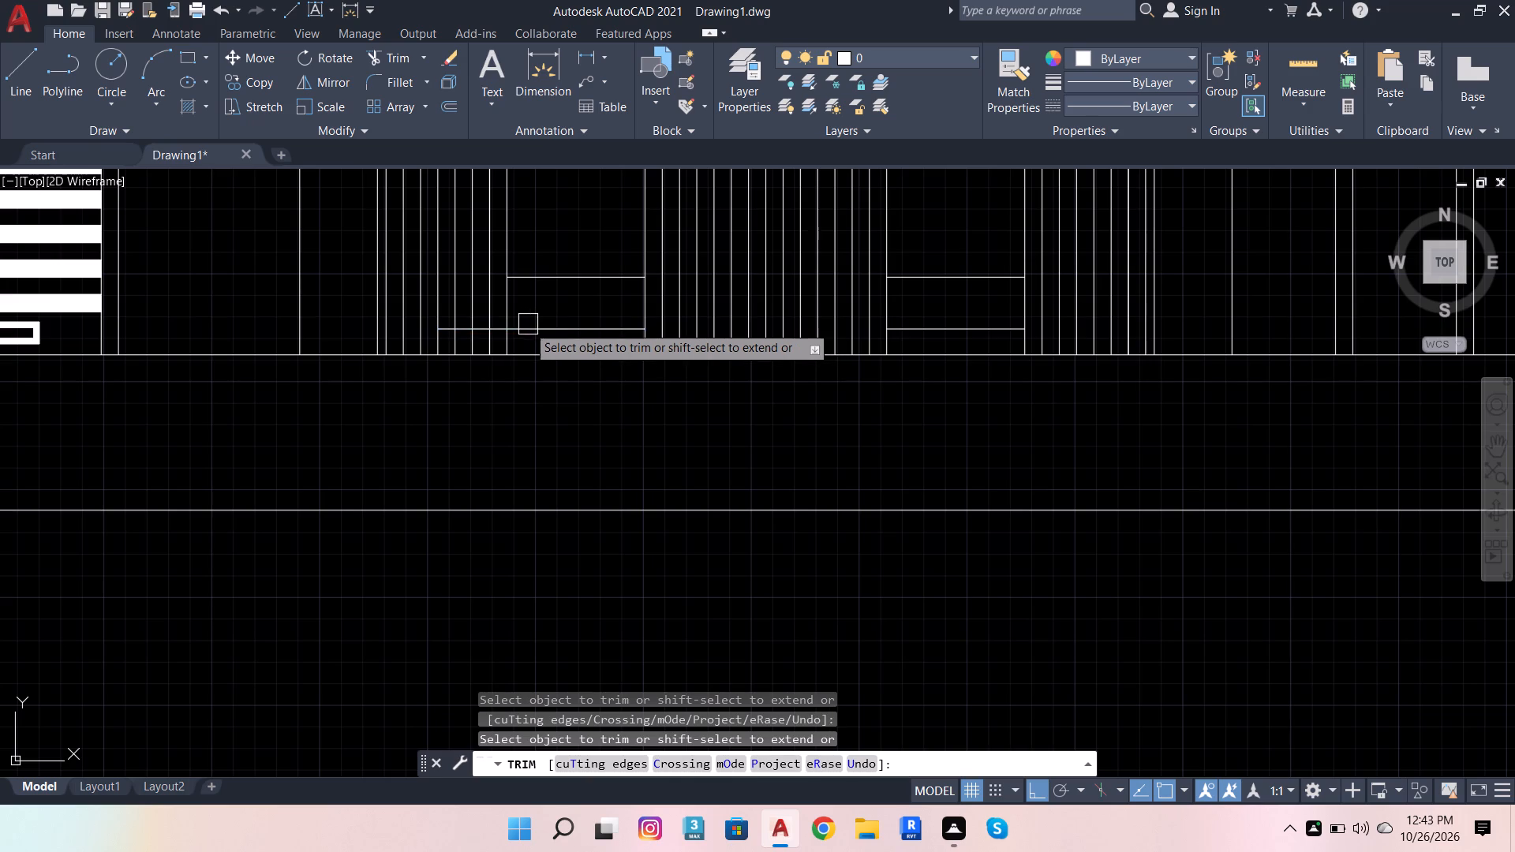
pyautogui.keyDown('shift'); pyautogui.click(527, 325); pyautogui.keyUp('shift')
pyautogui.keyDown('shift'); pyautogui.click(518, 325); pyautogui.keyUp('shift')
pyautogui.keyDown('shift'); pyautogui.click(531, 323); pyautogui.keyUp('shift')
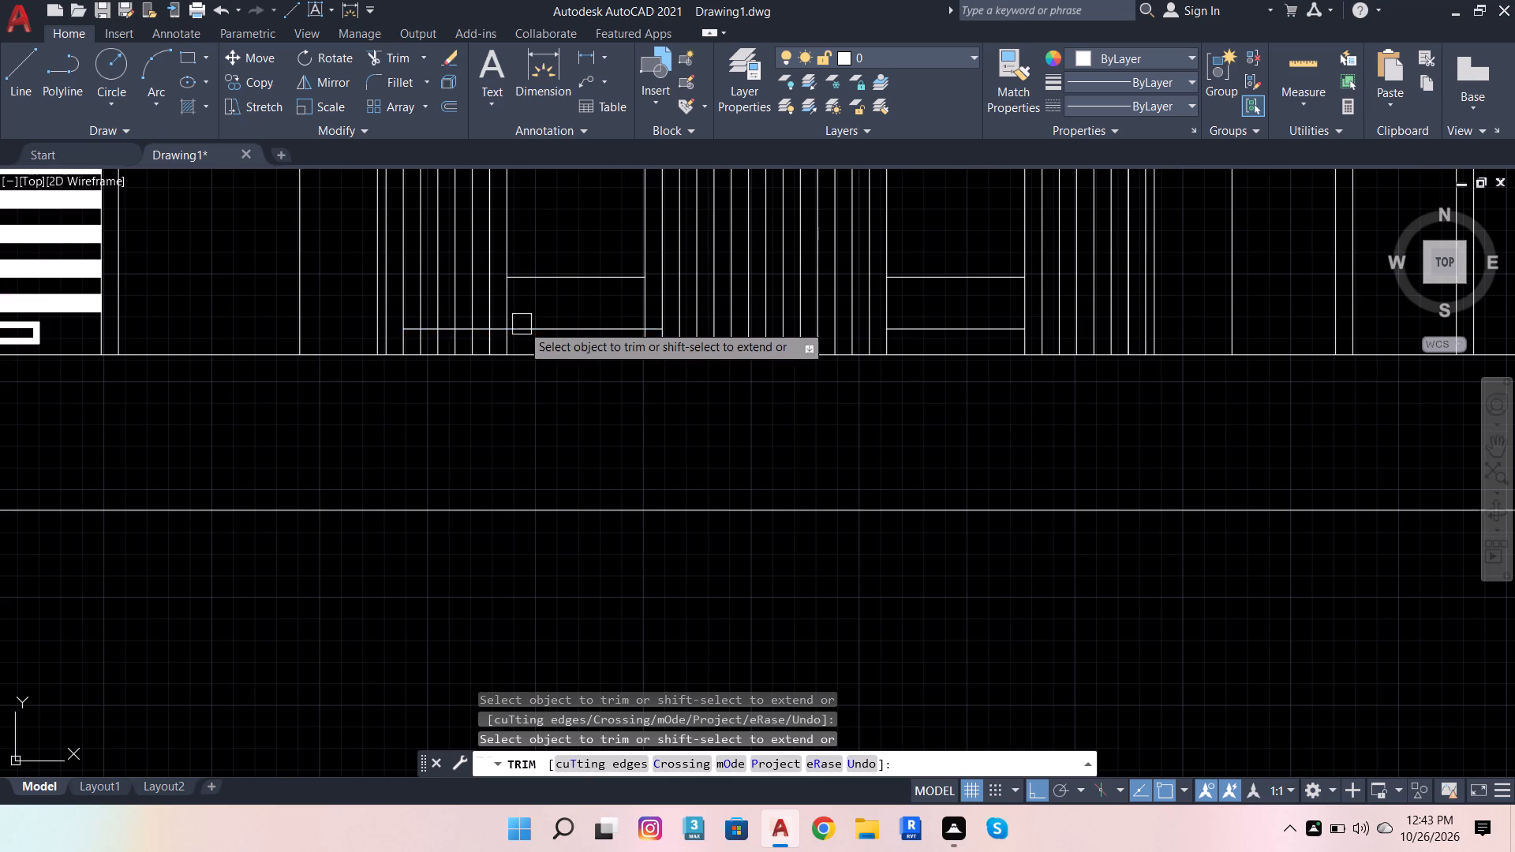
pyautogui.keyDown('shift'); pyautogui.click(515, 327); pyautogui.keyUp('shift')
pyautogui.keyDown('shift'); pyautogui.click(502, 327); pyautogui.keyUp('shift')
pyautogui.keyDown('shift'); pyautogui.click(585, 335); pyautogui.keyUp('shift')
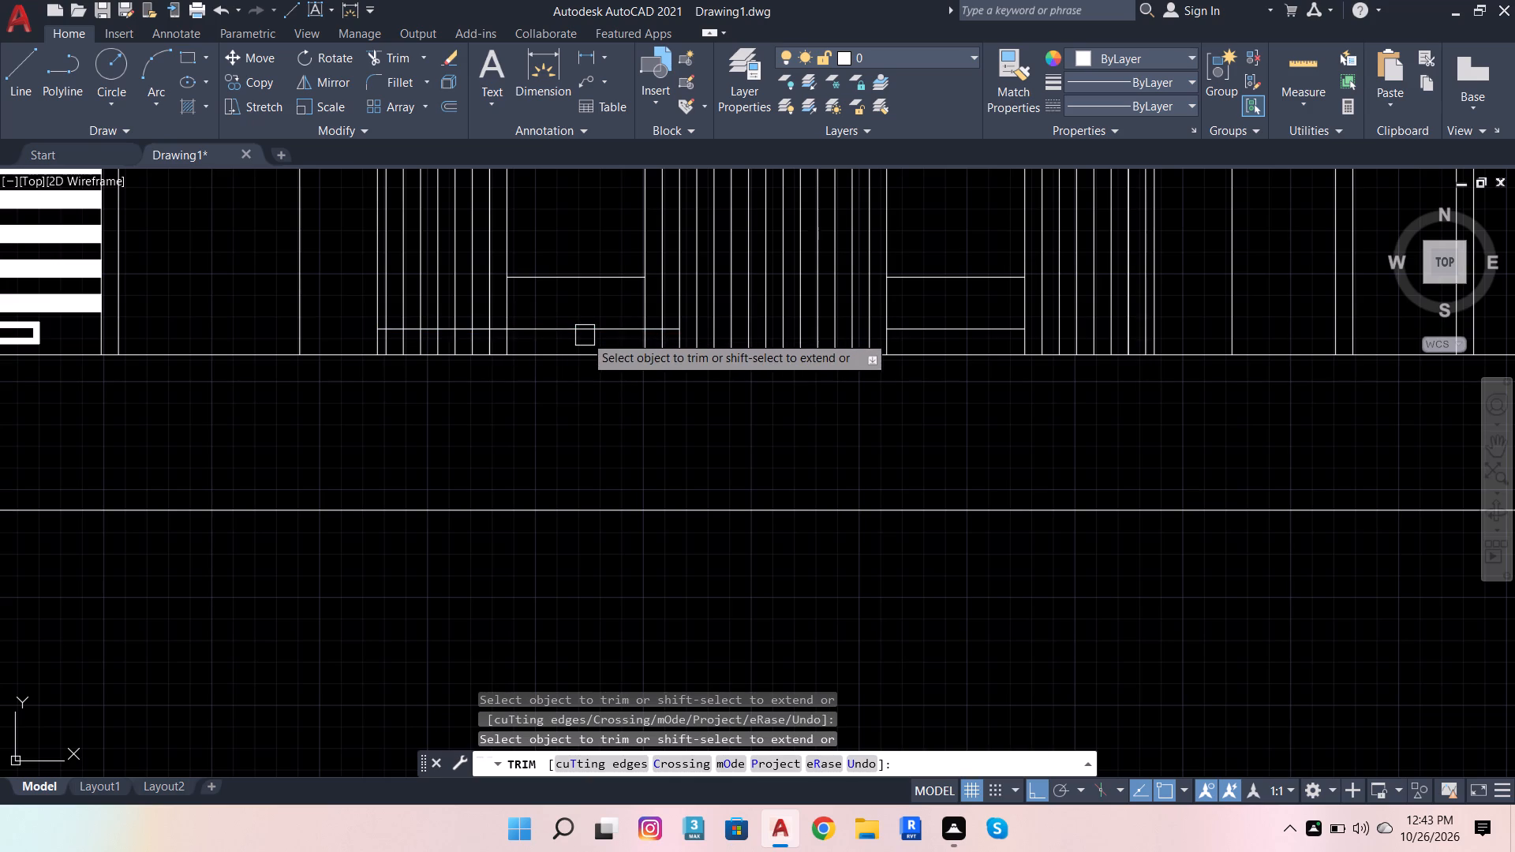
pyautogui.keyDown('shift'); pyautogui.click(596, 332); pyautogui.keyUp('shift')
pyautogui.keyDown('shift'); pyautogui.click(606, 329); pyautogui.keyUp('shift')
pyautogui.keyDown('shift'); pyautogui.click(617, 331); pyautogui.keyUp('shift')
pyautogui.keyDown('shift'); pyautogui.doubleClick(626, 332); pyautogui.keyUp('shift')
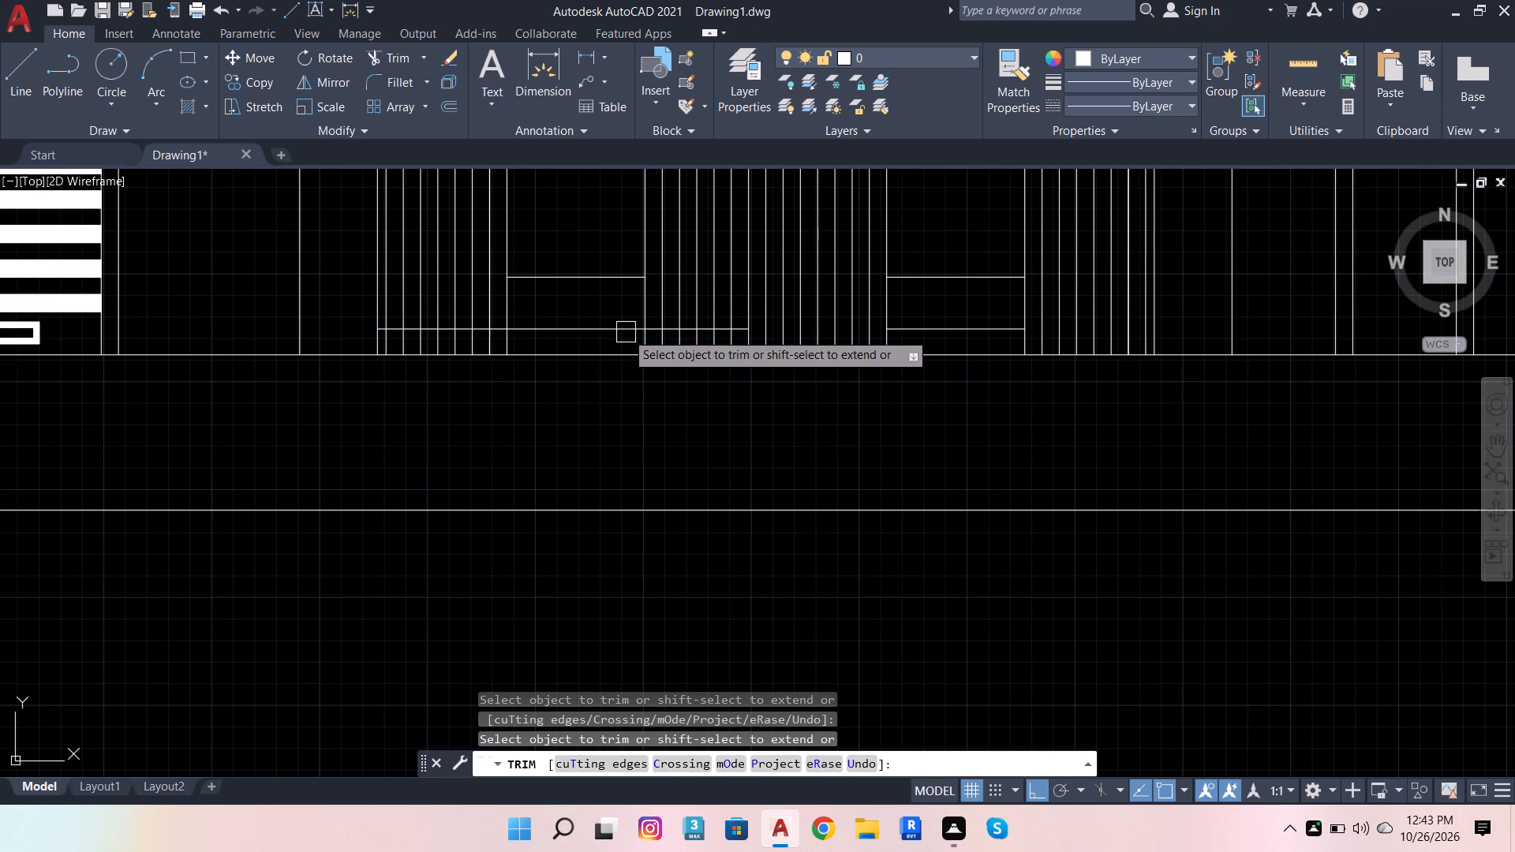
pyautogui.keyDown('shift'); pyautogui.doubleClick(630, 336); pyautogui.keyUp('shift')
pyautogui.keyDown('shift'); pyautogui.doubleClick(612, 331); pyautogui.keyUp('shift')
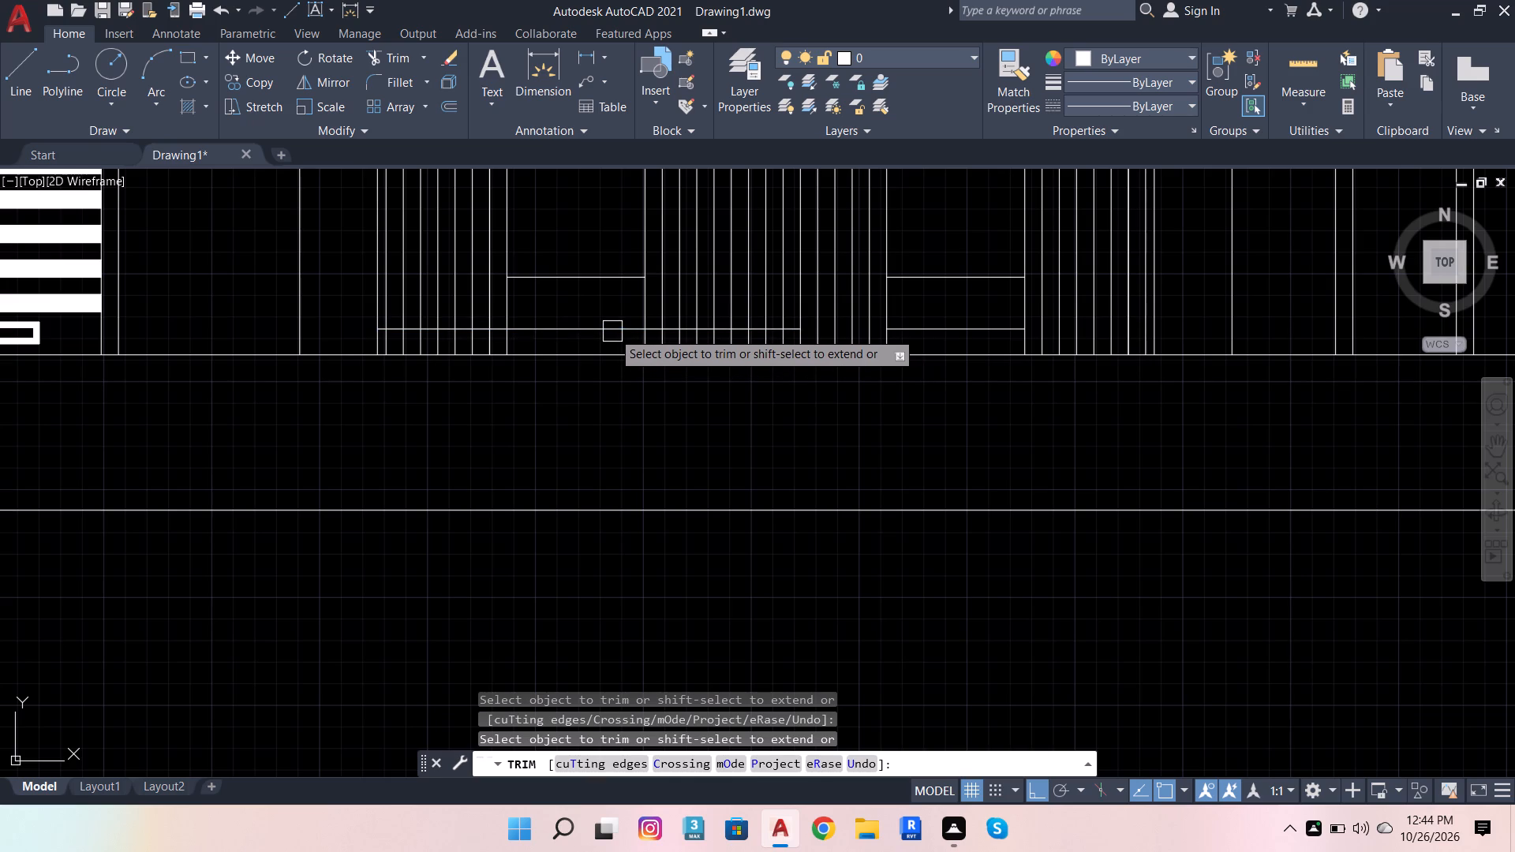
pyautogui.keyDown('shift'); pyautogui.doubleClick(608, 330); pyautogui.keyUp('shift')
pyautogui.keyDown('shift'); pyautogui.click(599, 326); pyautogui.keyUp('shift')
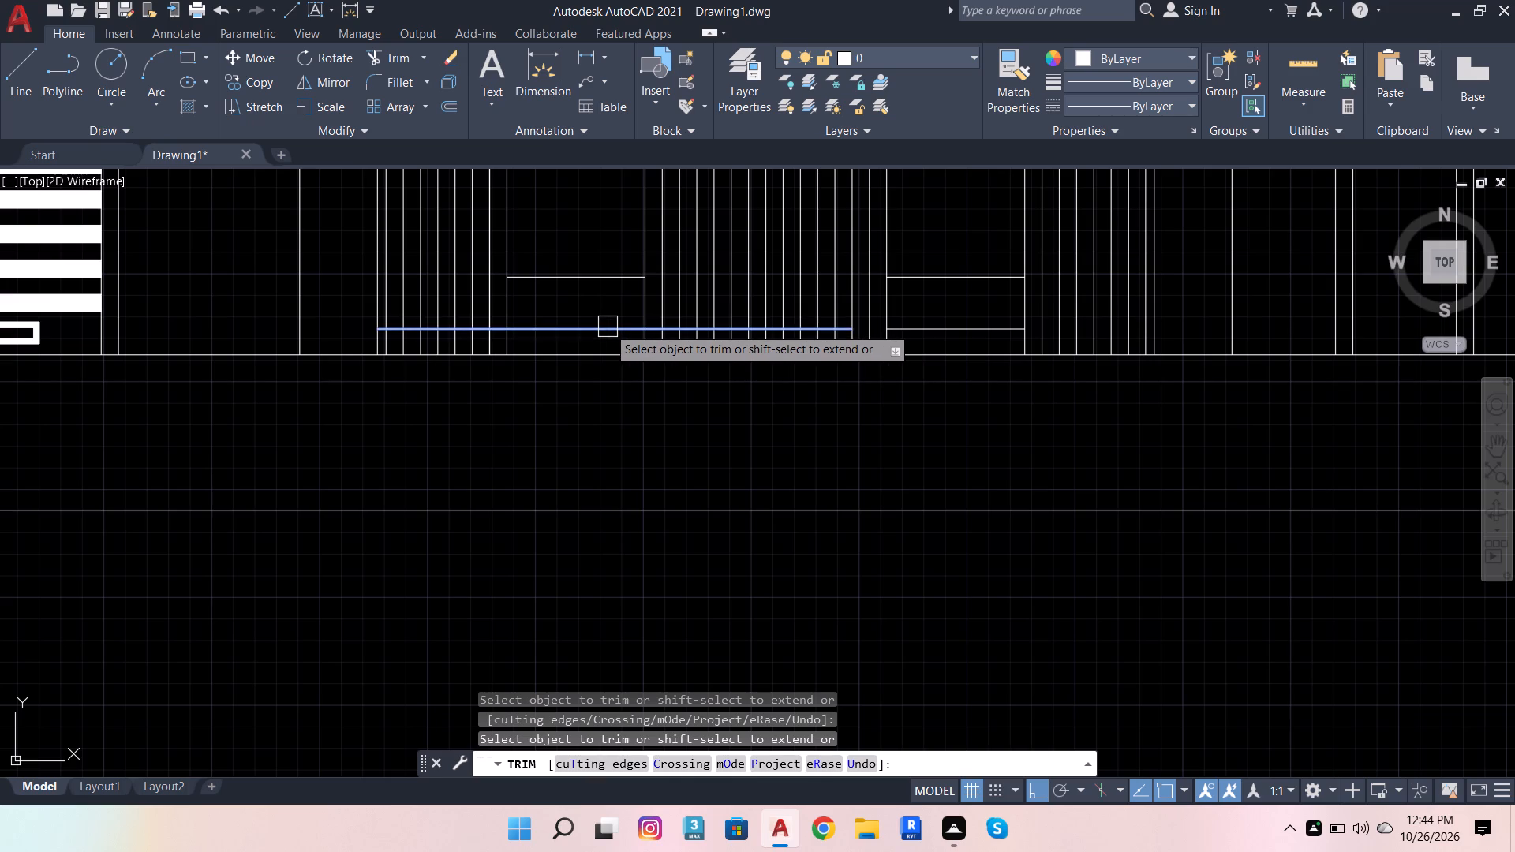
pyautogui.keyDown('shift'); pyautogui.click(608, 327); pyautogui.keyUp('shift')
pyautogui.keyDown('shift'); pyautogui.click(608, 327); pyautogui.keyUp('shift')
pyautogui.keyDown('shift'); pyautogui.click(594, 327); pyautogui.keyUp('shift')
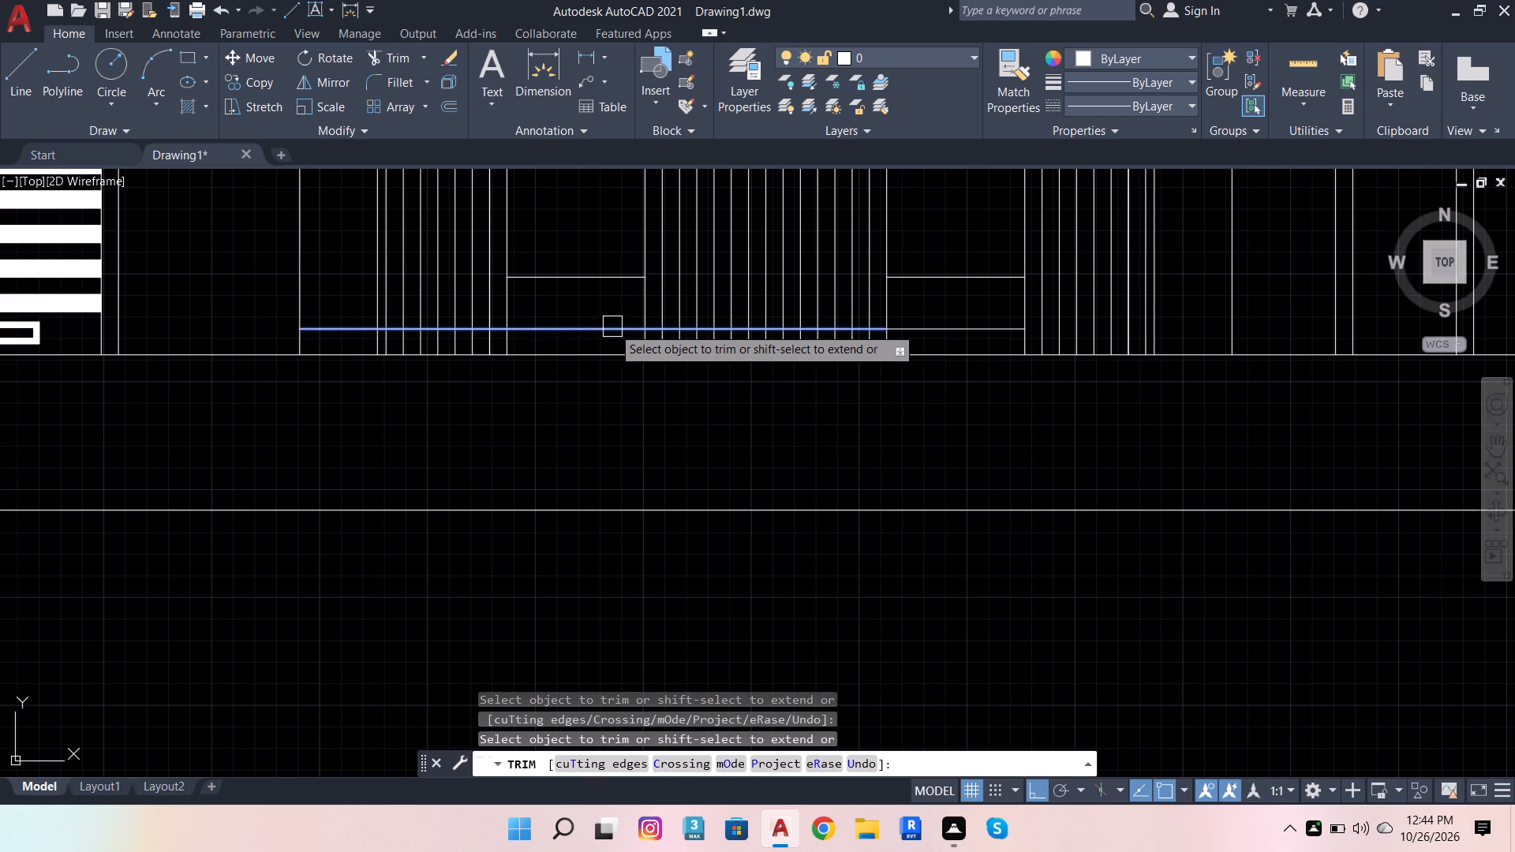
# Extend the right panel's lower horizontal line across the right vertical band to the opening's right edge.
pyautogui.keyDown('shift'); pyautogui.click(962, 322); pyautogui.keyUp('shift')
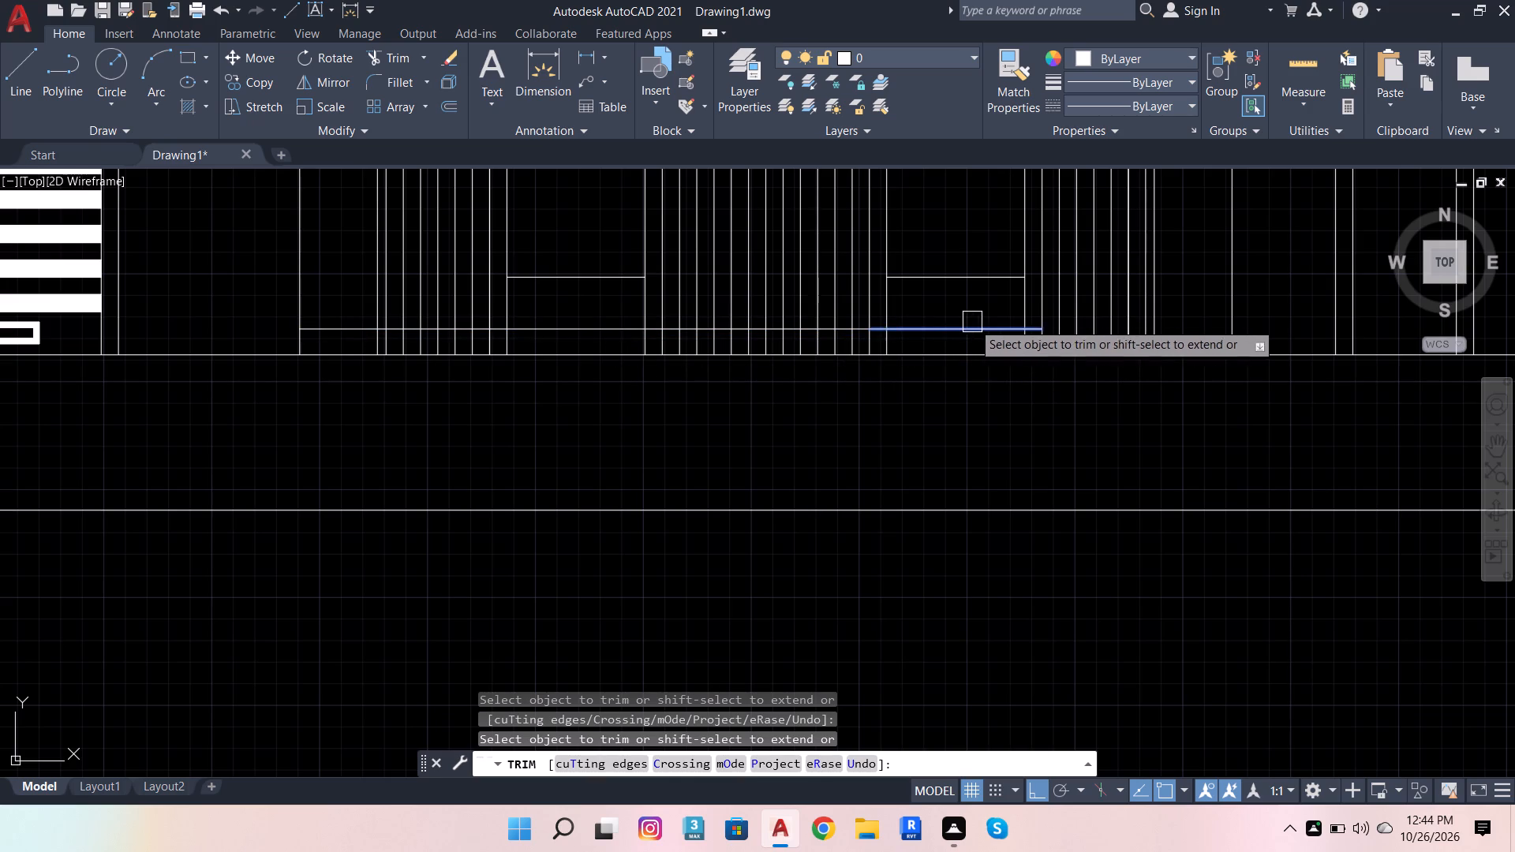
pyautogui.keyDown('shift'); pyautogui.click(993, 323); pyautogui.keyUp('shift')
pyautogui.keyDown('shift'); pyautogui.click(1010, 326); pyautogui.keyUp('shift')
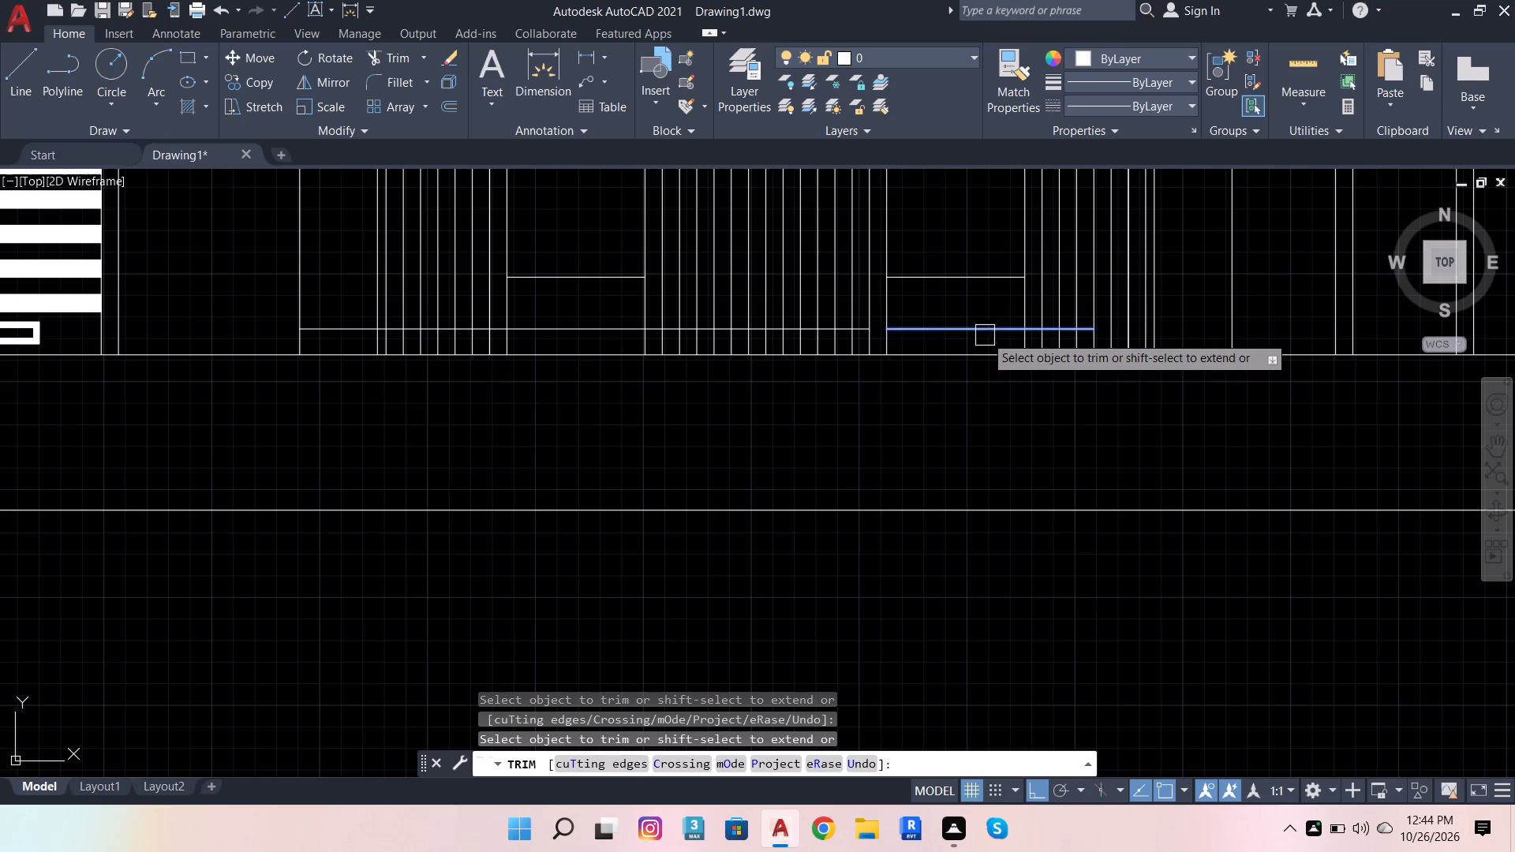
pyautogui.keyDown('shift'); pyautogui.click(987, 334); pyautogui.keyUp('shift')
pyautogui.keyDown('shift'); pyautogui.click(1000, 331); pyautogui.keyUp('shift')
pyautogui.keyDown('shift'); pyautogui.click(998, 331); pyautogui.keyUp('shift')
pyautogui.keyDown('shift'); pyautogui.click(1012, 331); pyautogui.keyUp('shift')
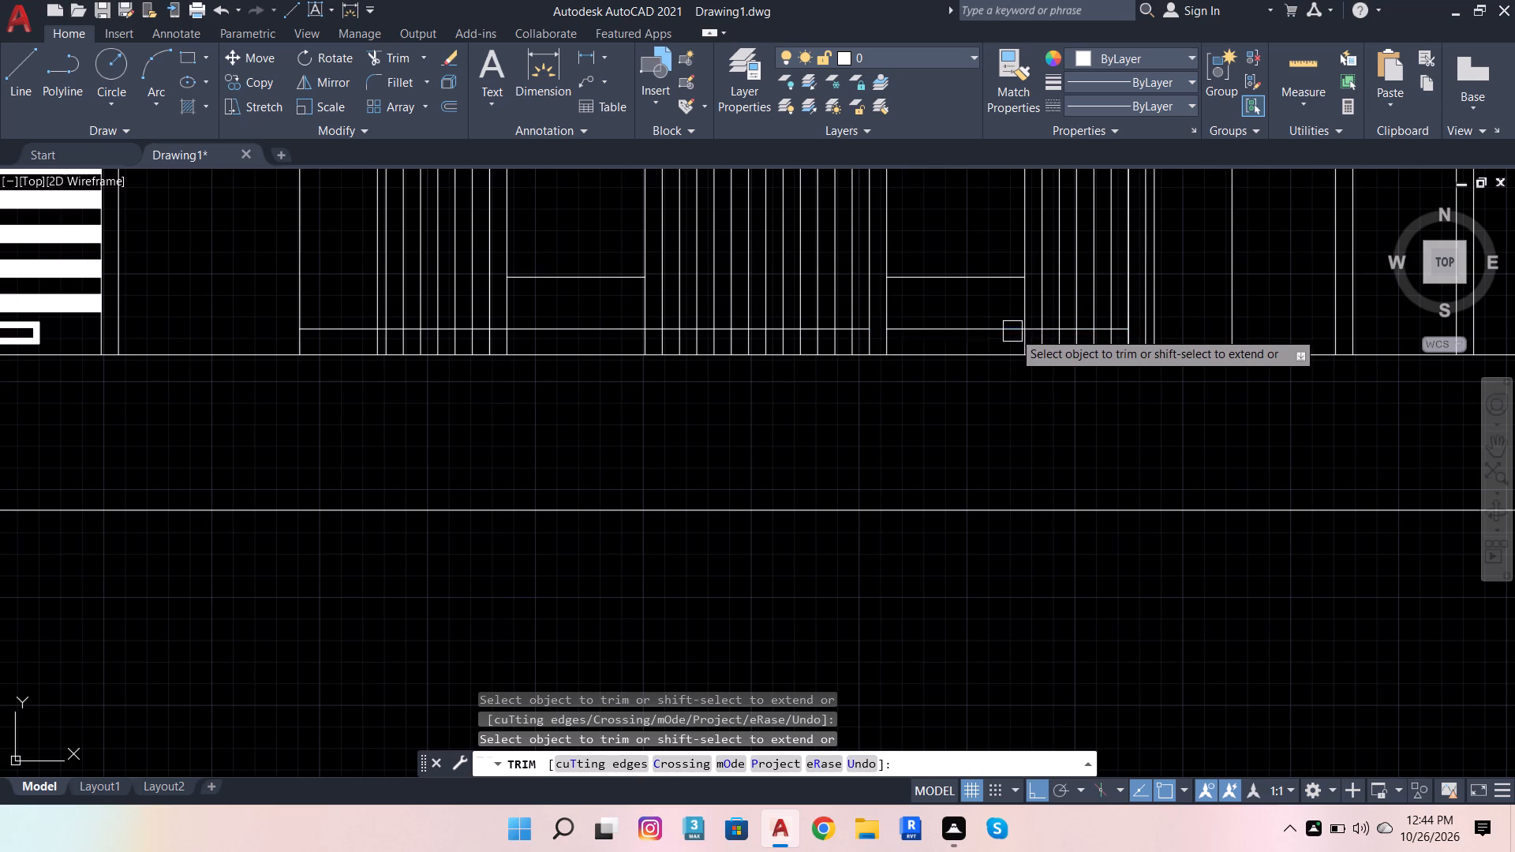
pyautogui.keyDown('shift'); pyautogui.click(1021, 329); pyautogui.keyUp('shift')
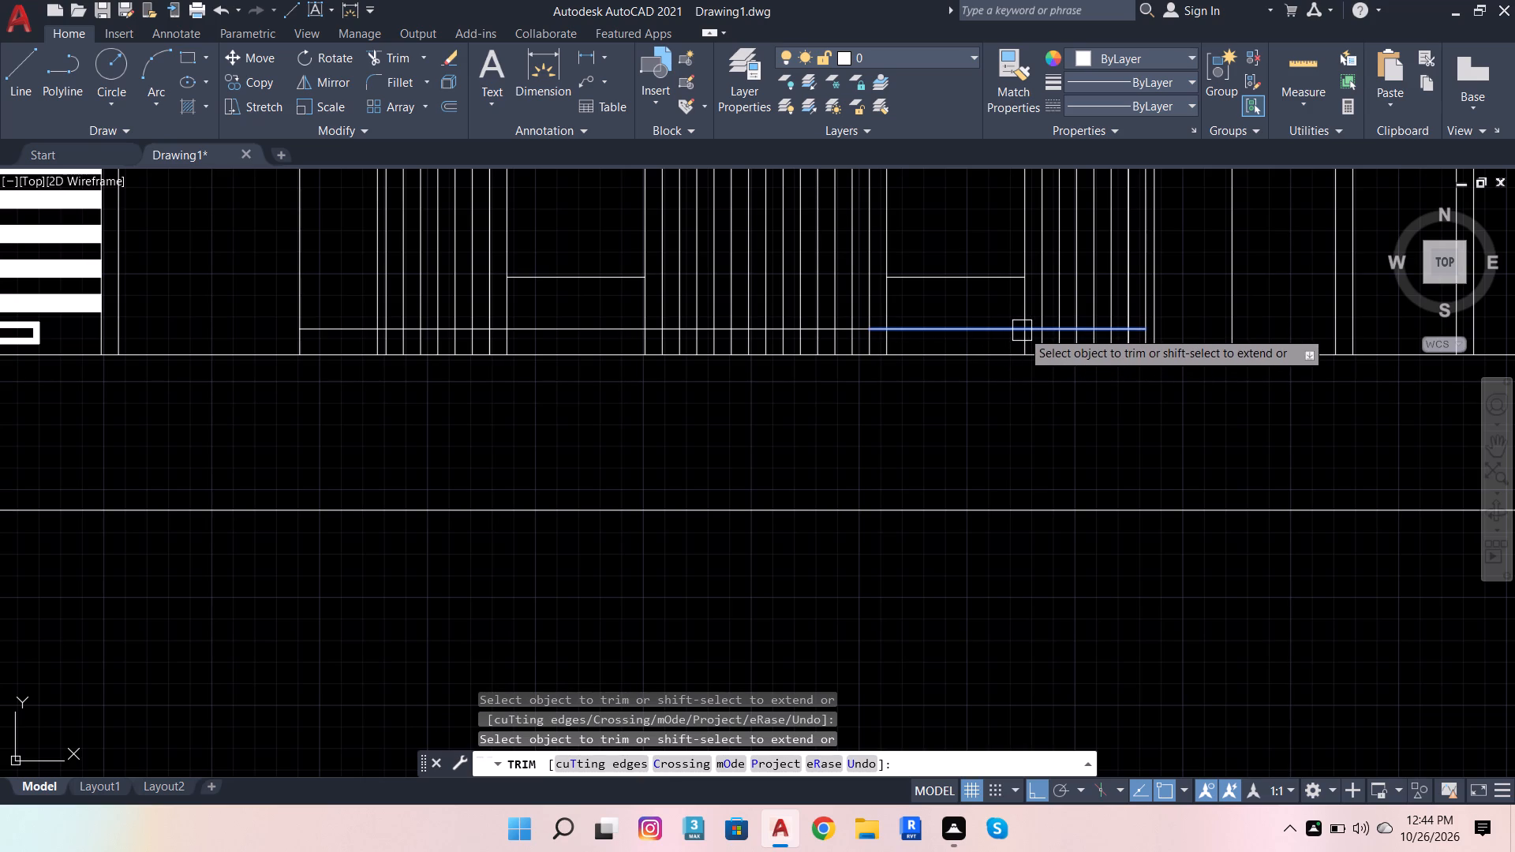
pyautogui.keyDown('shift'); pyautogui.click(1025, 330); pyautogui.keyUp('shift')
pyautogui.keyDown('shift'); pyautogui.click(939, 327); pyautogui.keyUp('shift')
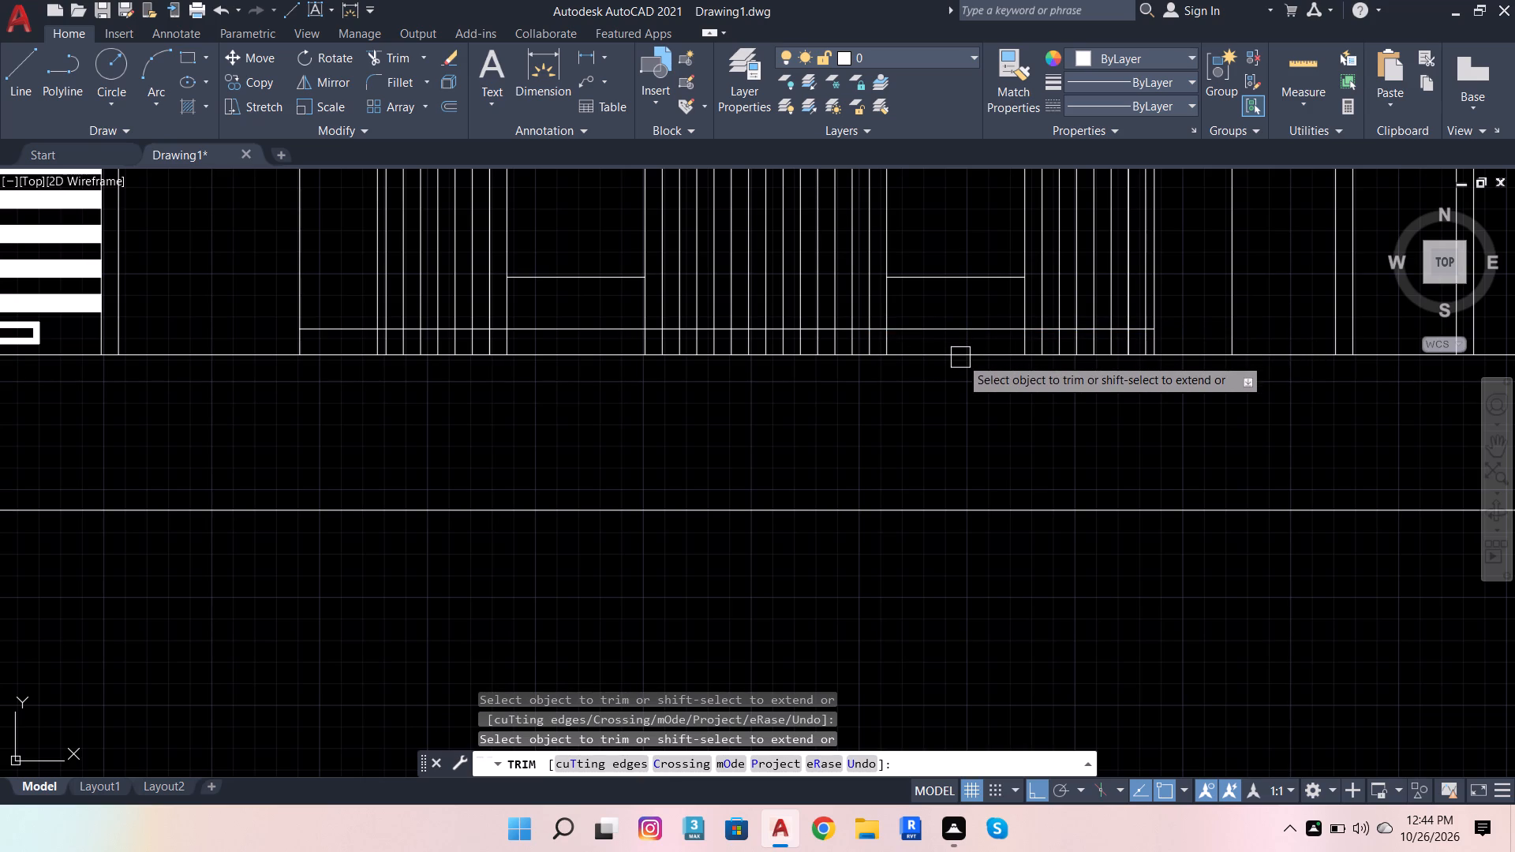
pyautogui.press('Escape')
# Join the two extended lower horizontal lines into a single line.
pyautogui.scroll(3, 1029, 342)
pyautogui.click(1060, 316)
pyautogui.click(1031, 275)
pyautogui.scroll(-2, 997, 354)
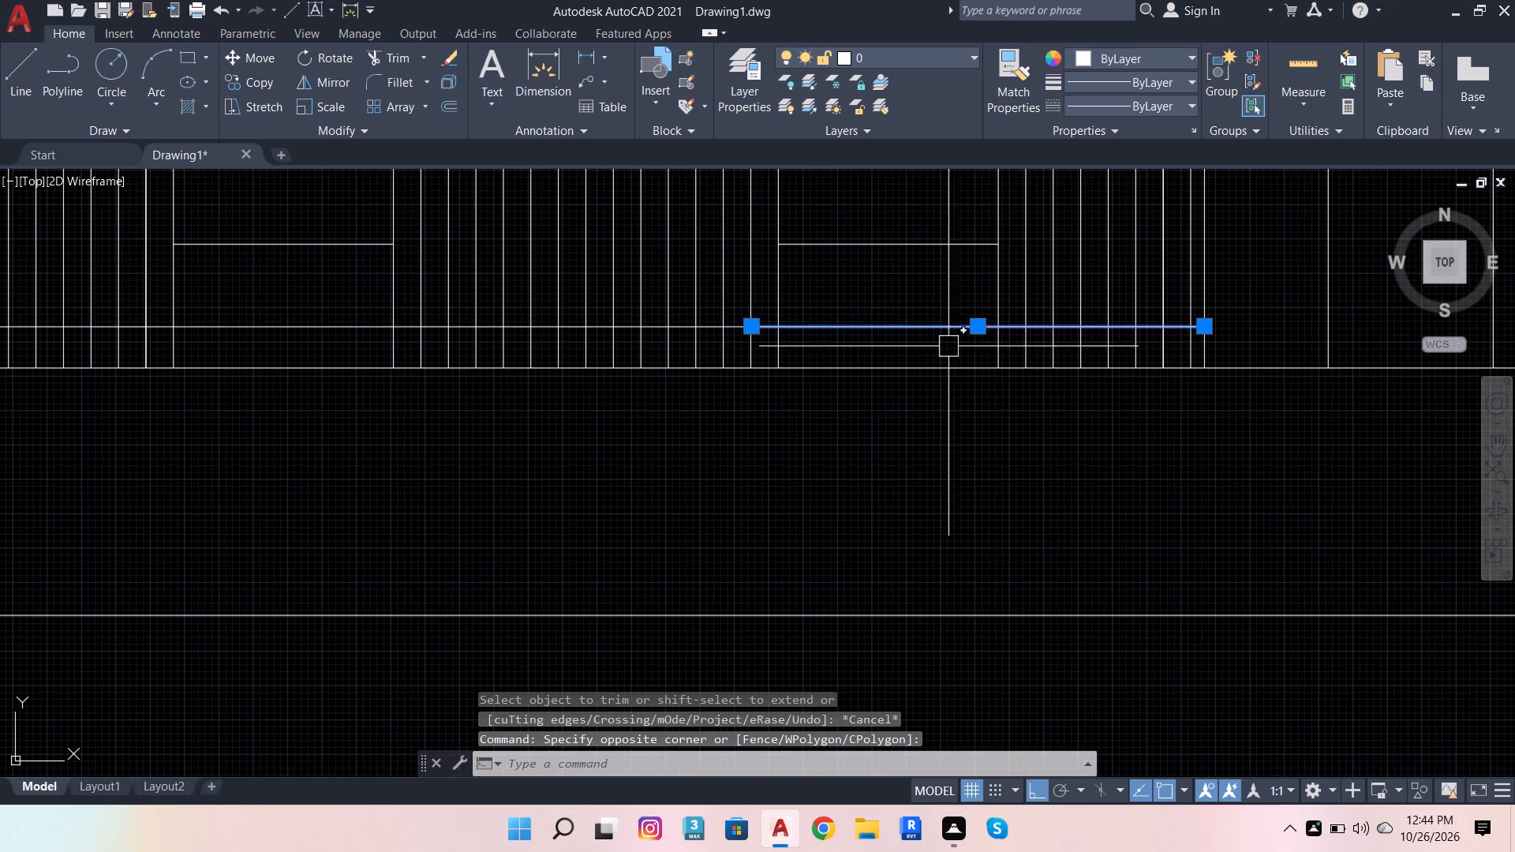
pyautogui.scroll(2, 690, 324)
pyautogui.moveTo(731, 356); pyautogui.dragTo(730, 346)
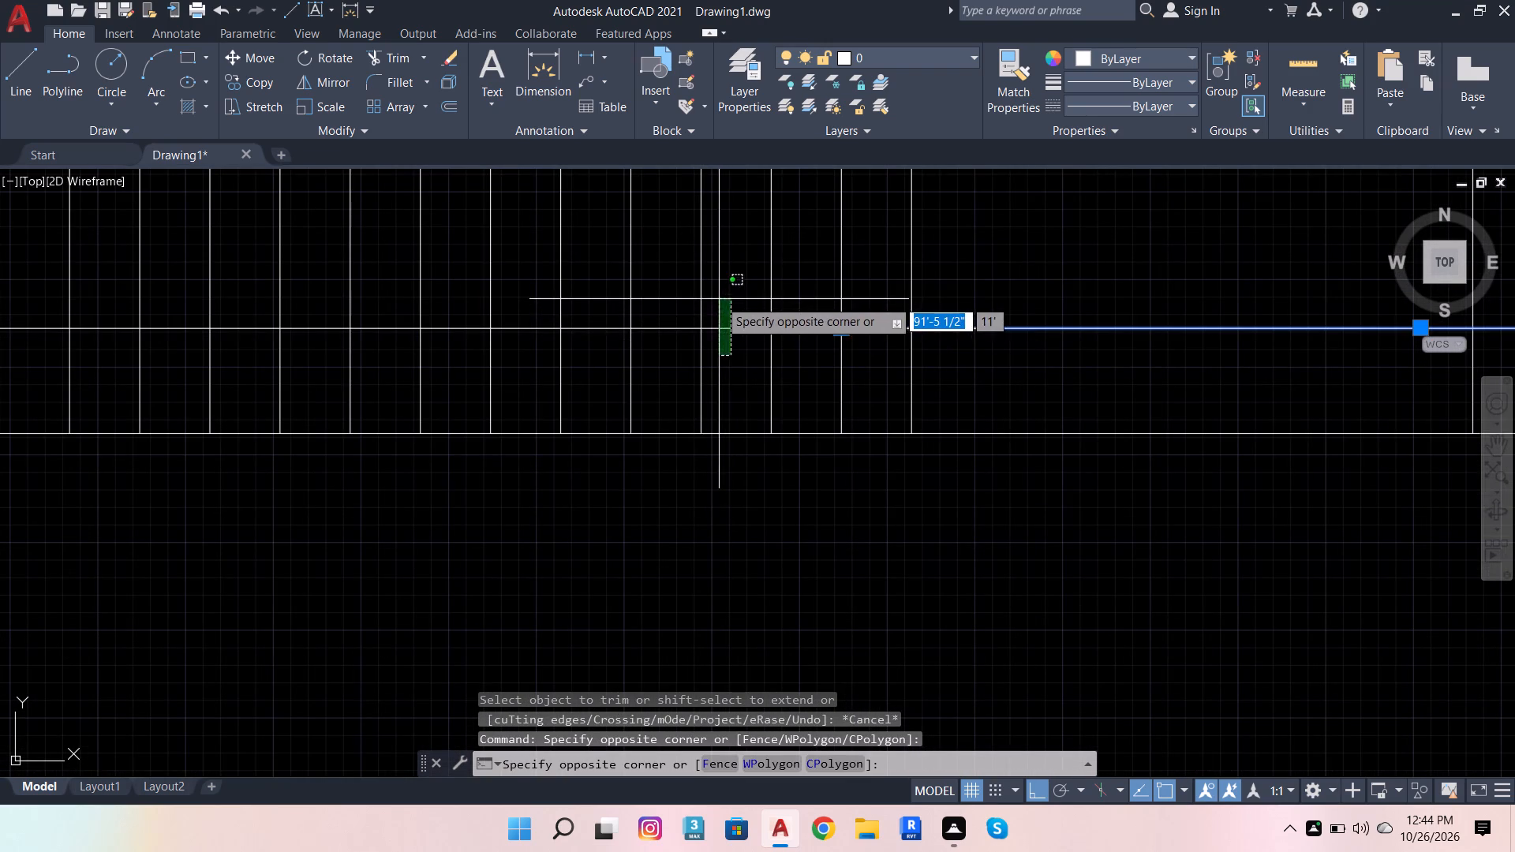
pyautogui.click(719, 299)
pyautogui.scroll(-3, 825, 411)
pyautogui.scroll(1, 481, 387)
pyautogui.scroll(-2, 623, 365)
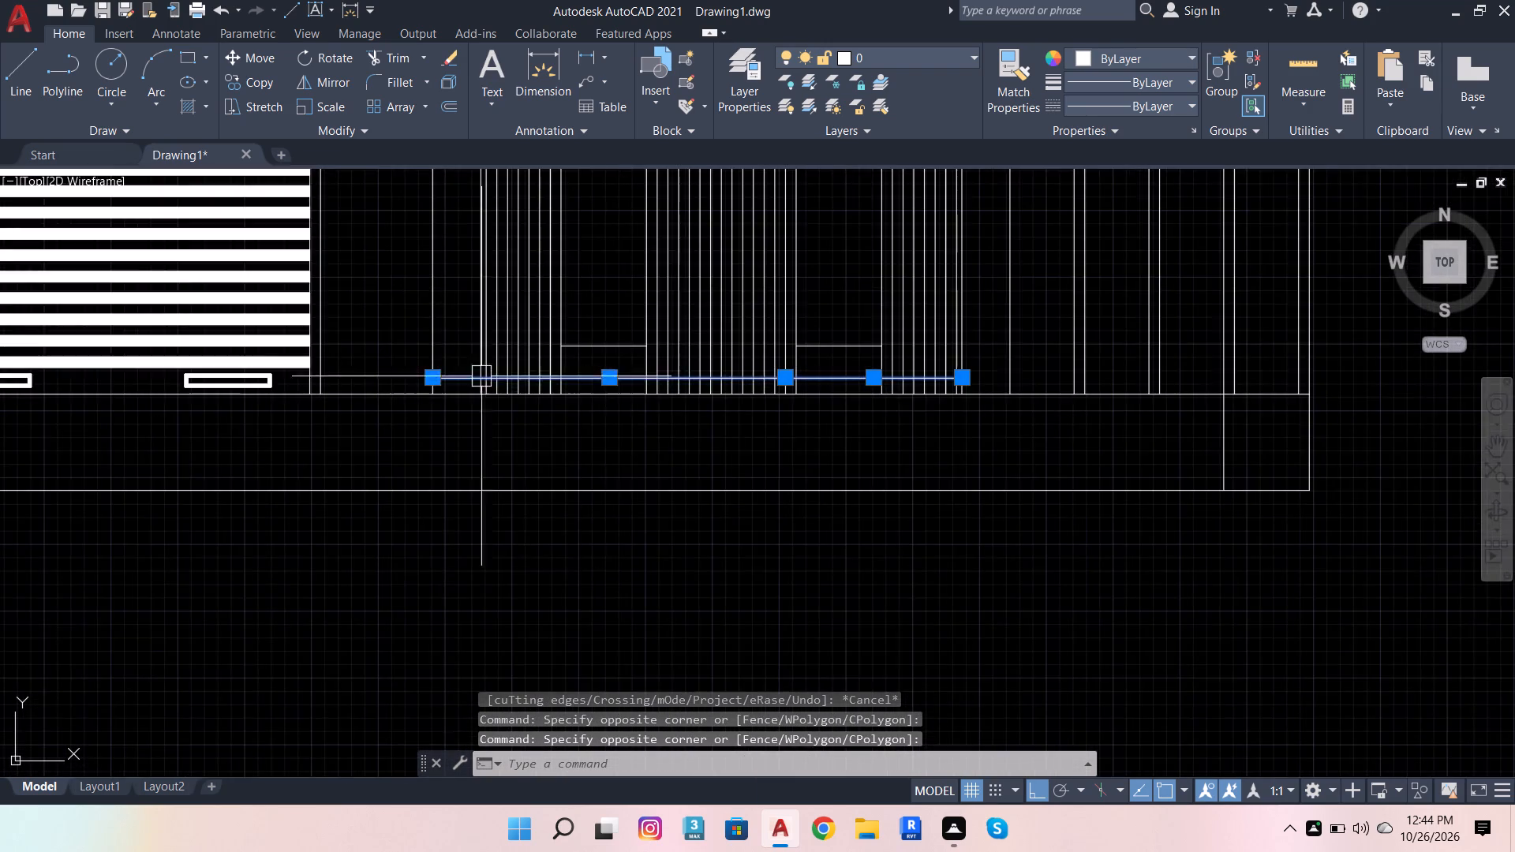
pyautogui.scroll(4, 474, 372)
pyautogui.press('j')
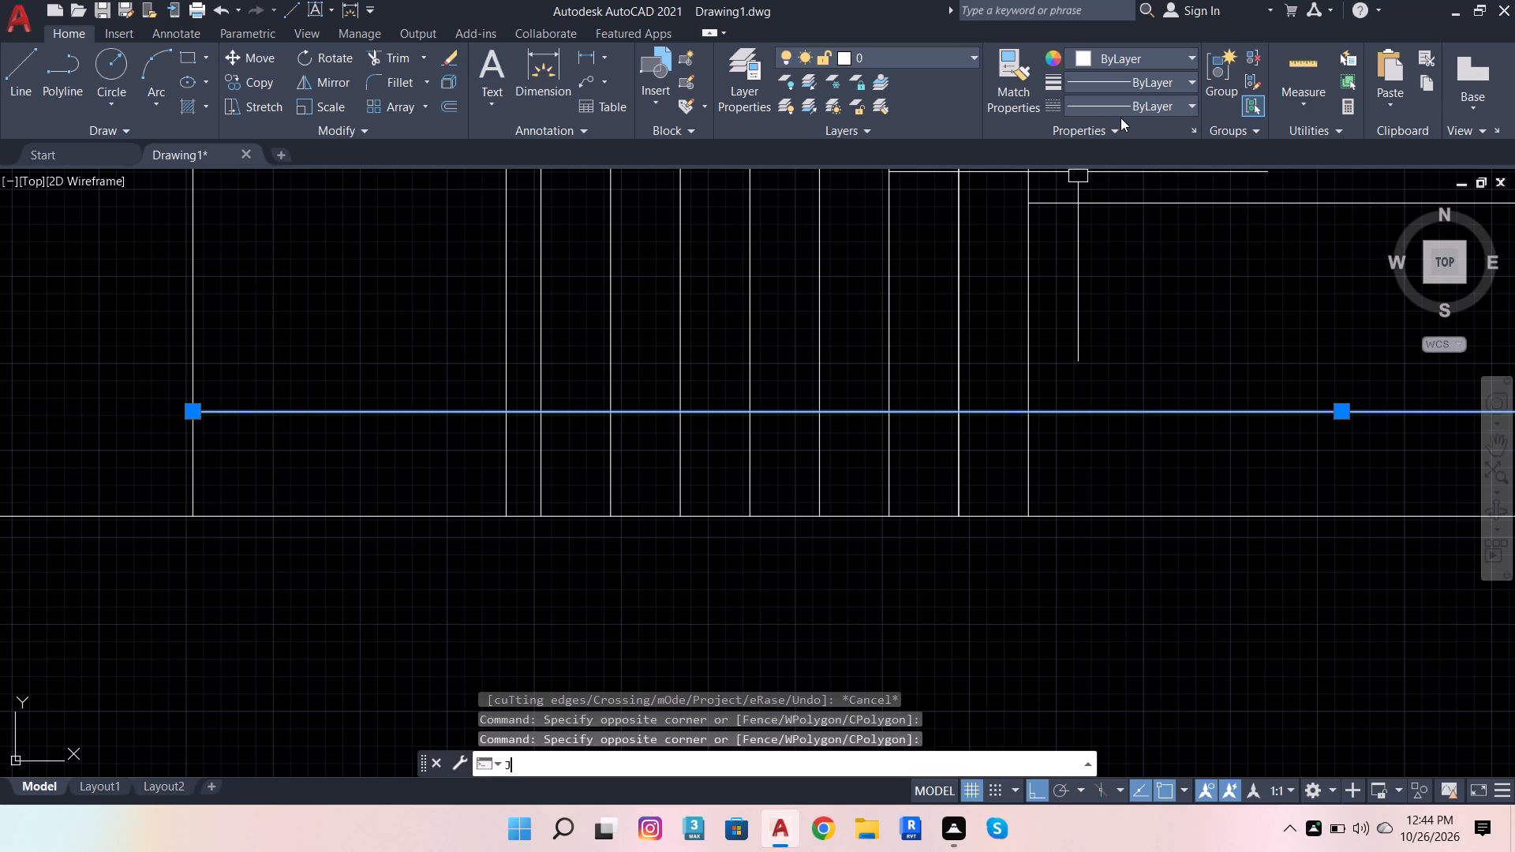
pyautogui.press('Return')
# Trim the joined horizontal line's overhang beyond the opening's left edge.
pyautogui.scroll(-4, 993, 333)
pyautogui.scroll(2, 1059, 368)
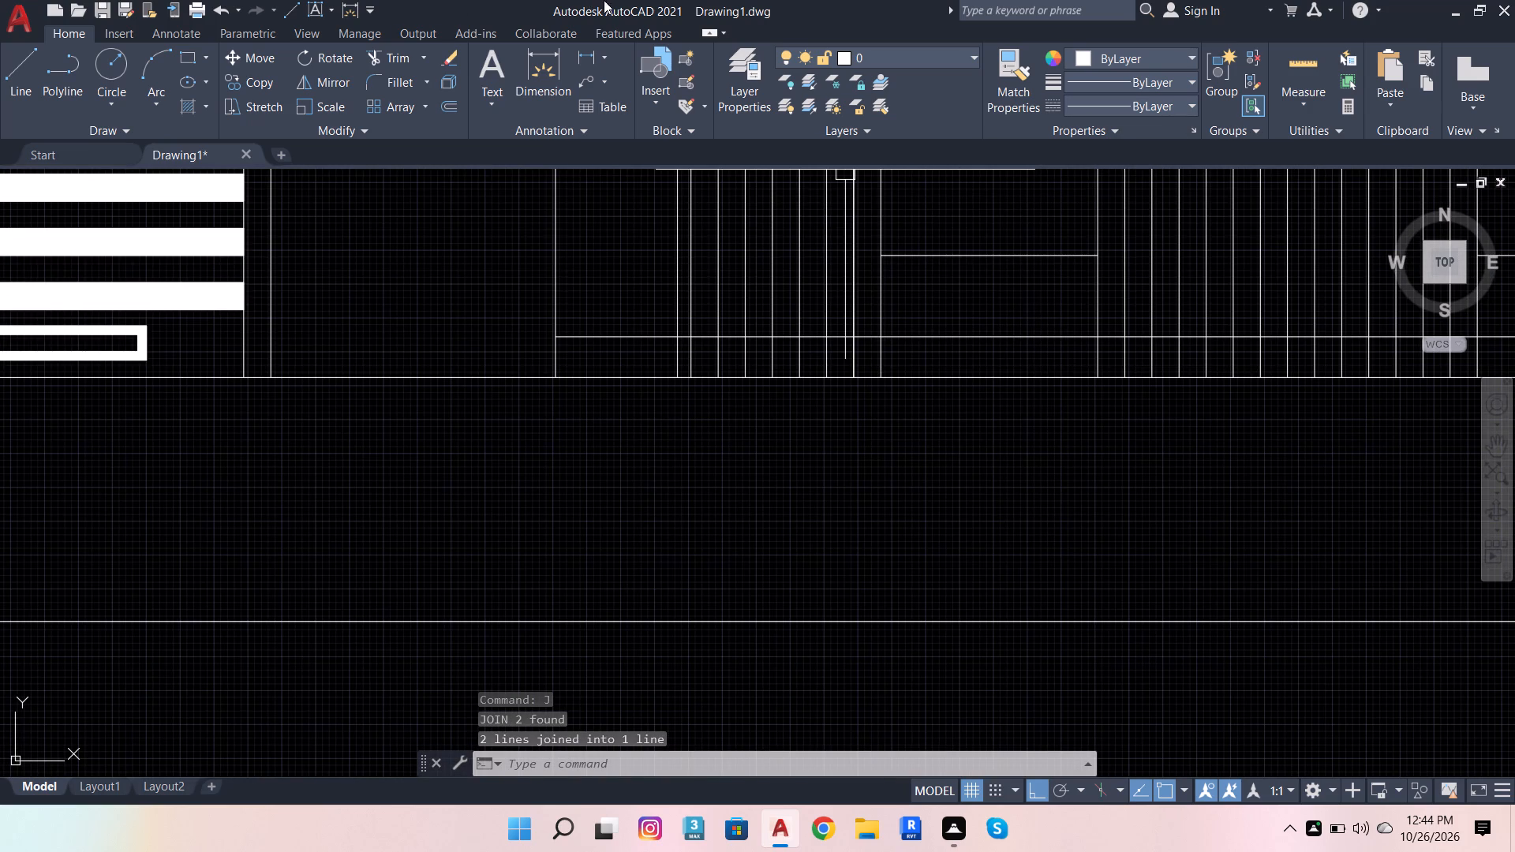
pyautogui.click(396, 58)
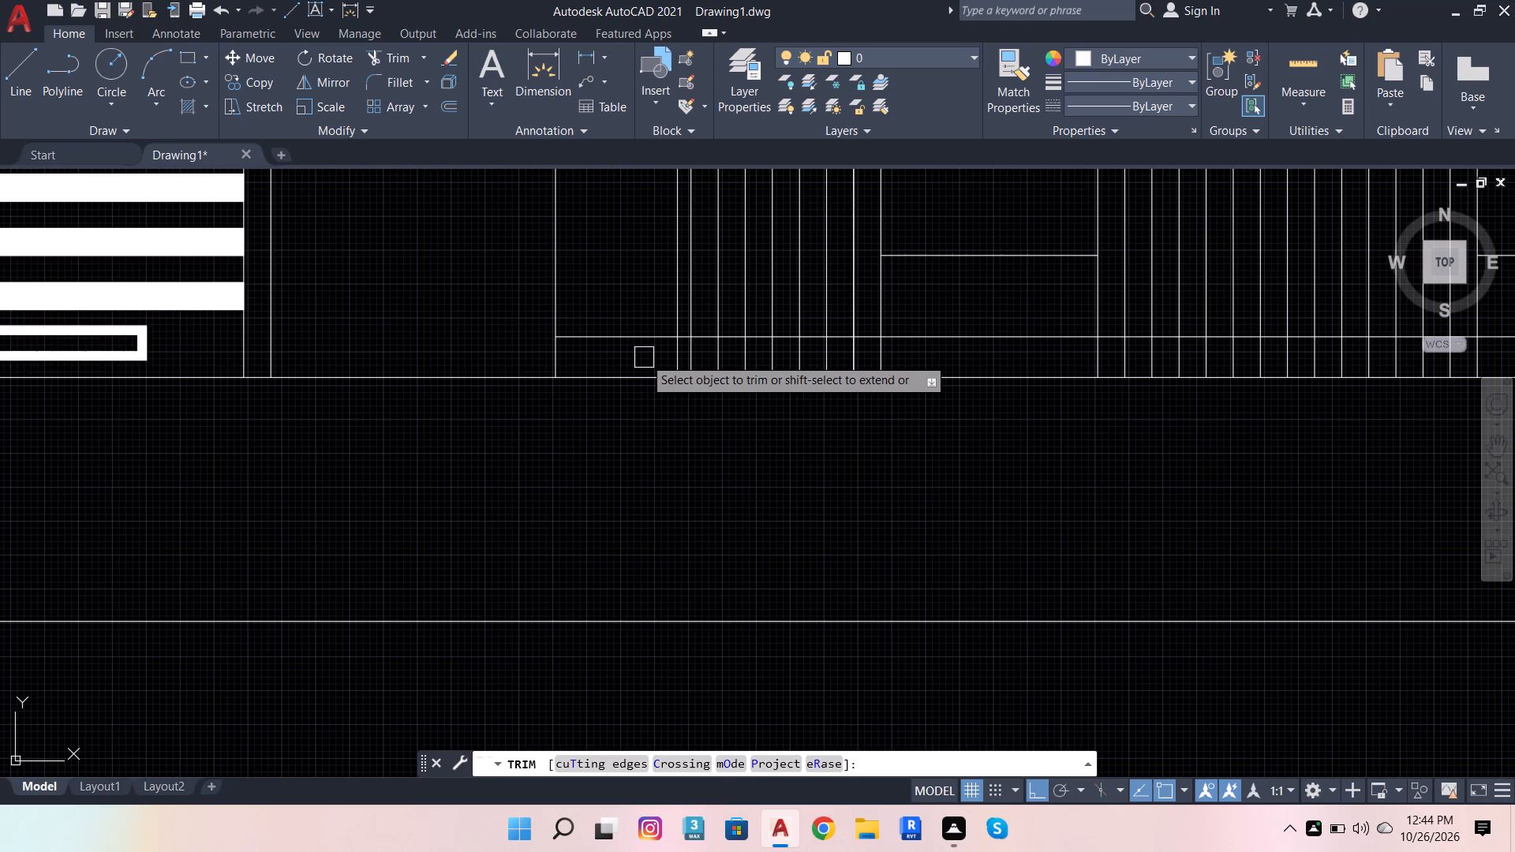
pyautogui.scroll(-6, 643, 385)
pyautogui.scroll(3, 664, 347)
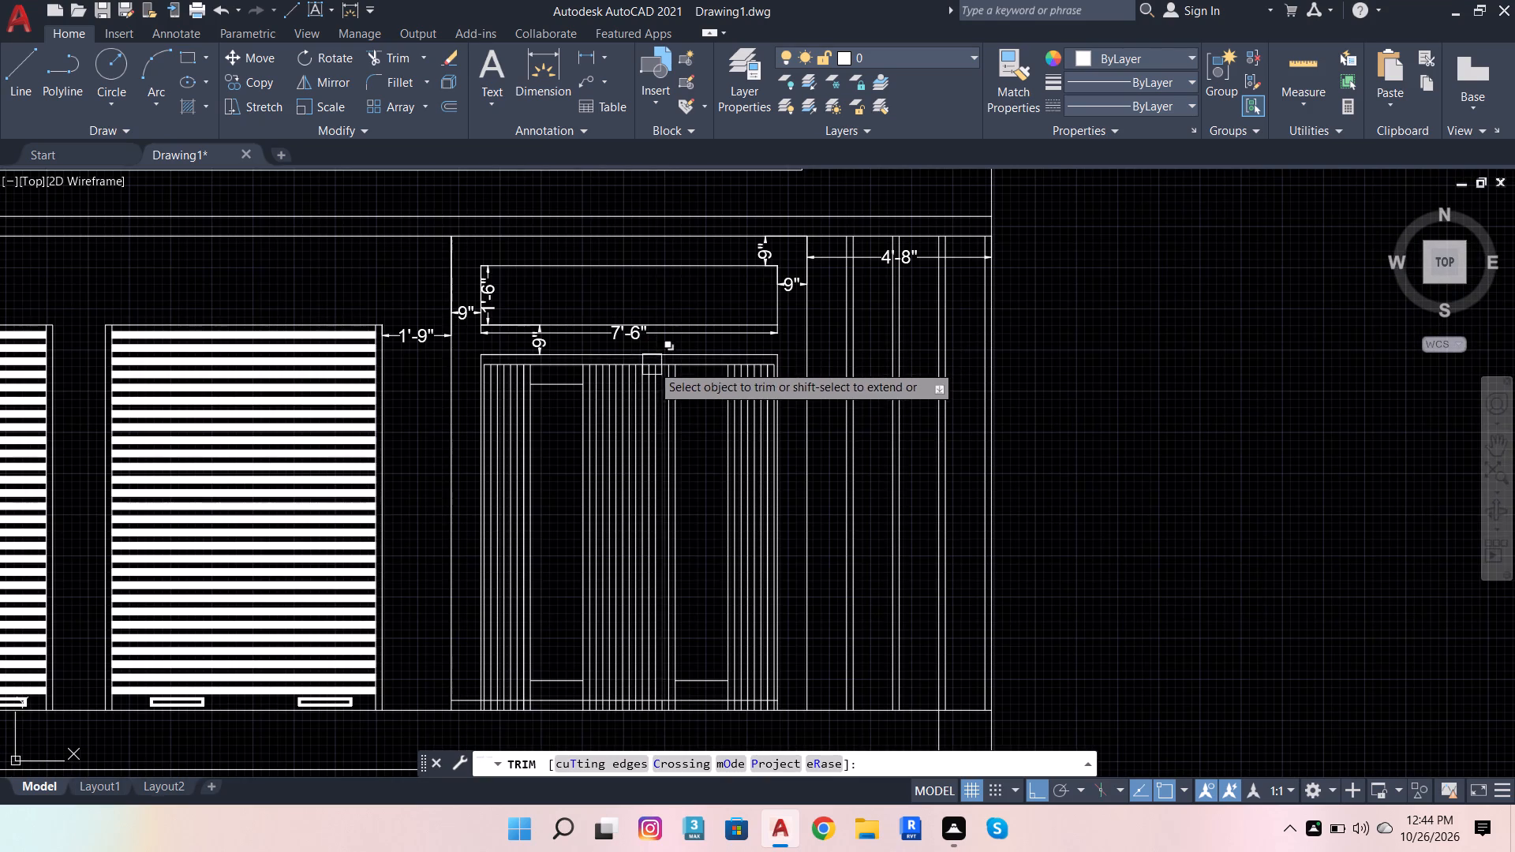
pyautogui.scroll(-2, 614, 491)
pyautogui.scroll(4, 546, 570)
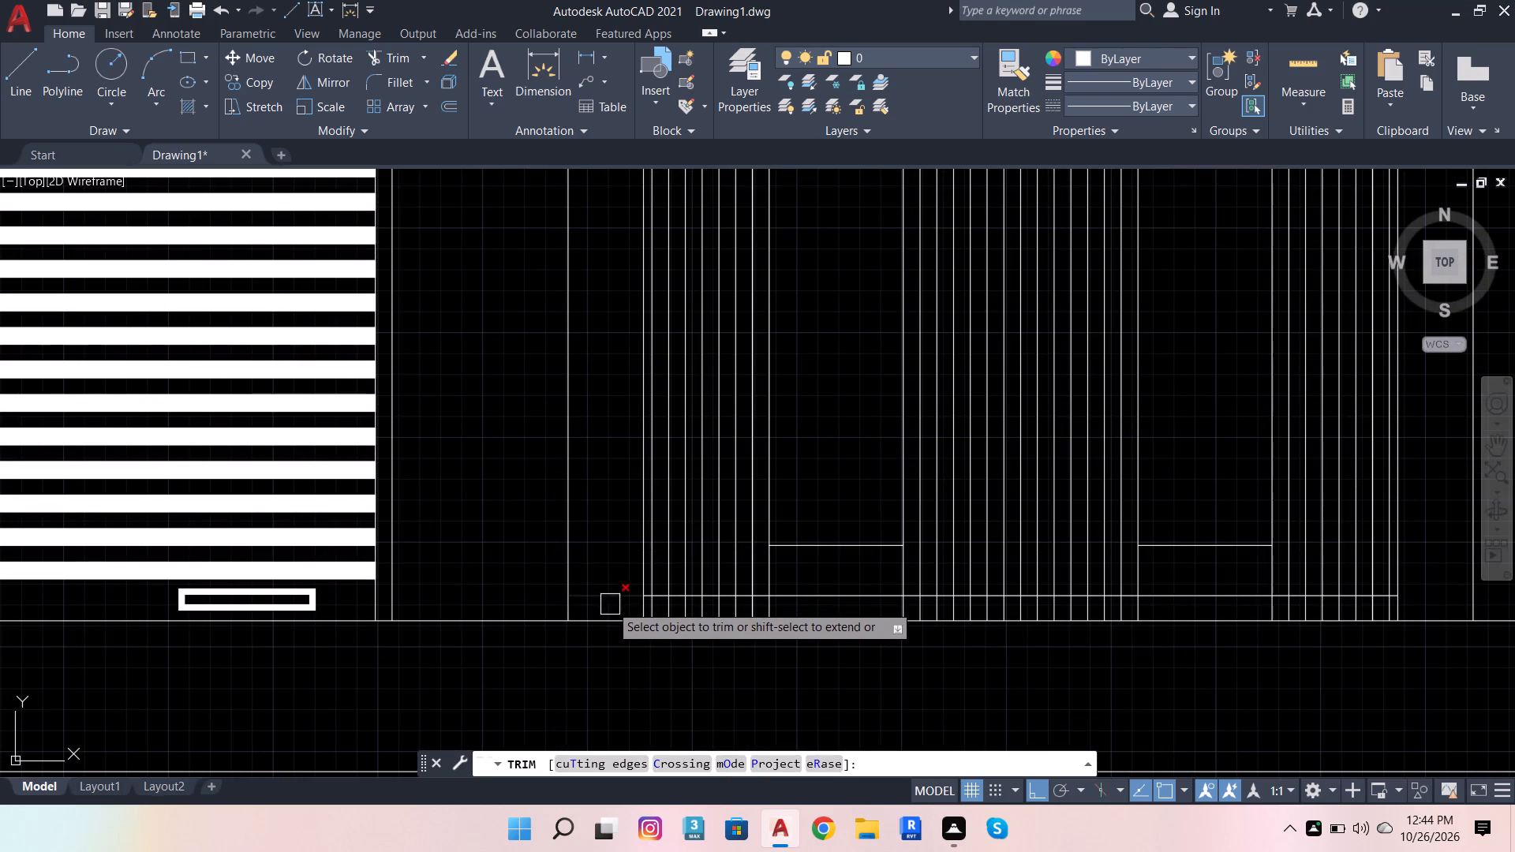
pyautogui.click(610, 602)
# Trim all inner vertical lines of the bands and panels below the joined horizontal line, keeping the opening's outer edges.
pyautogui.scroll(-3, 930, 594)
pyautogui.scroll(4, 1085, 638)
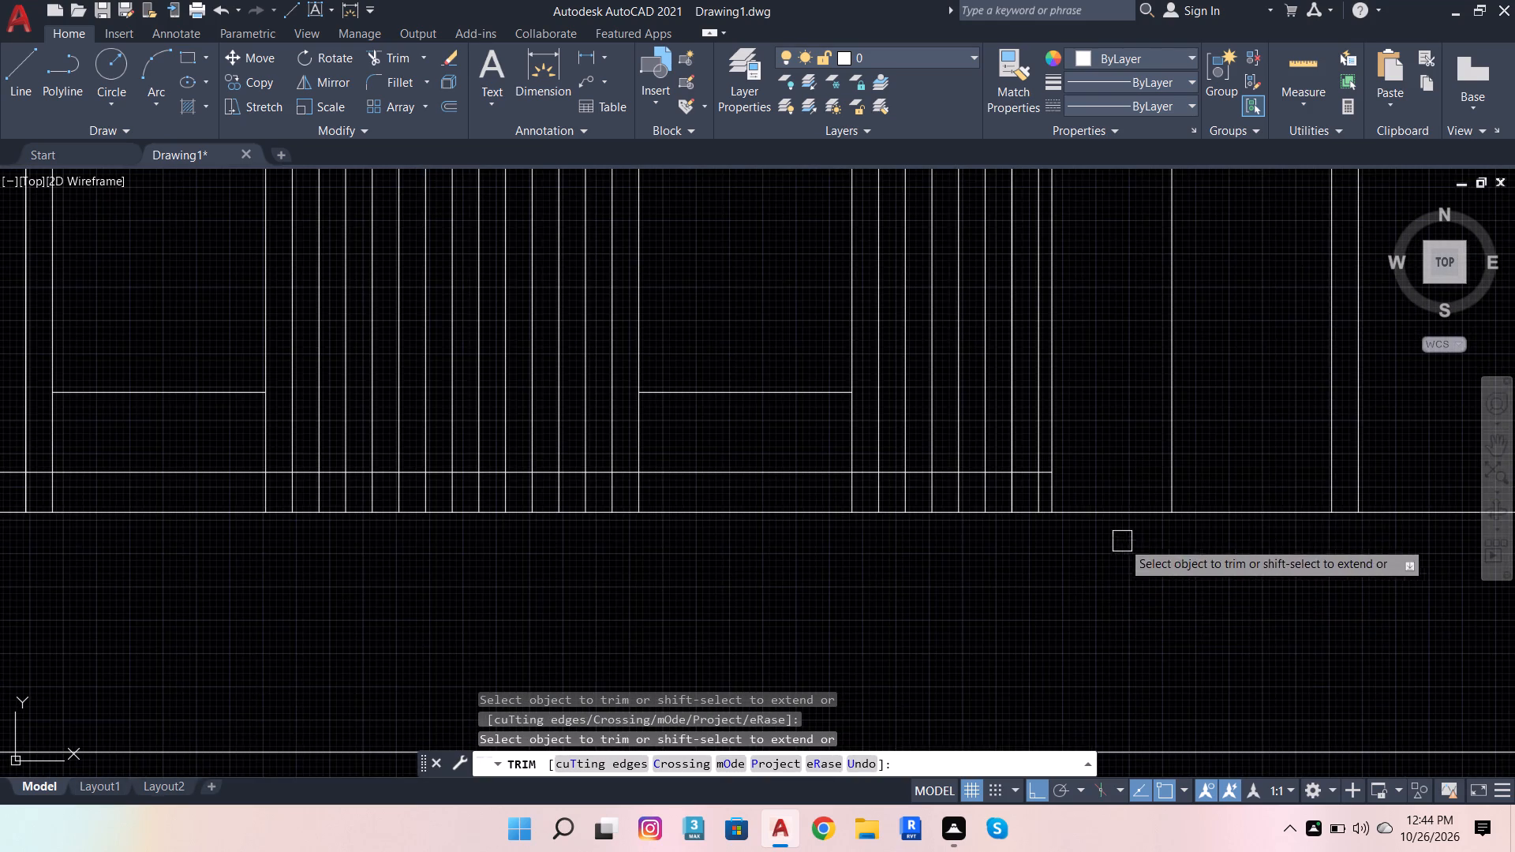
pyautogui.scroll(-1, 1055, 593)
pyautogui.scroll(4, 1039, 519)
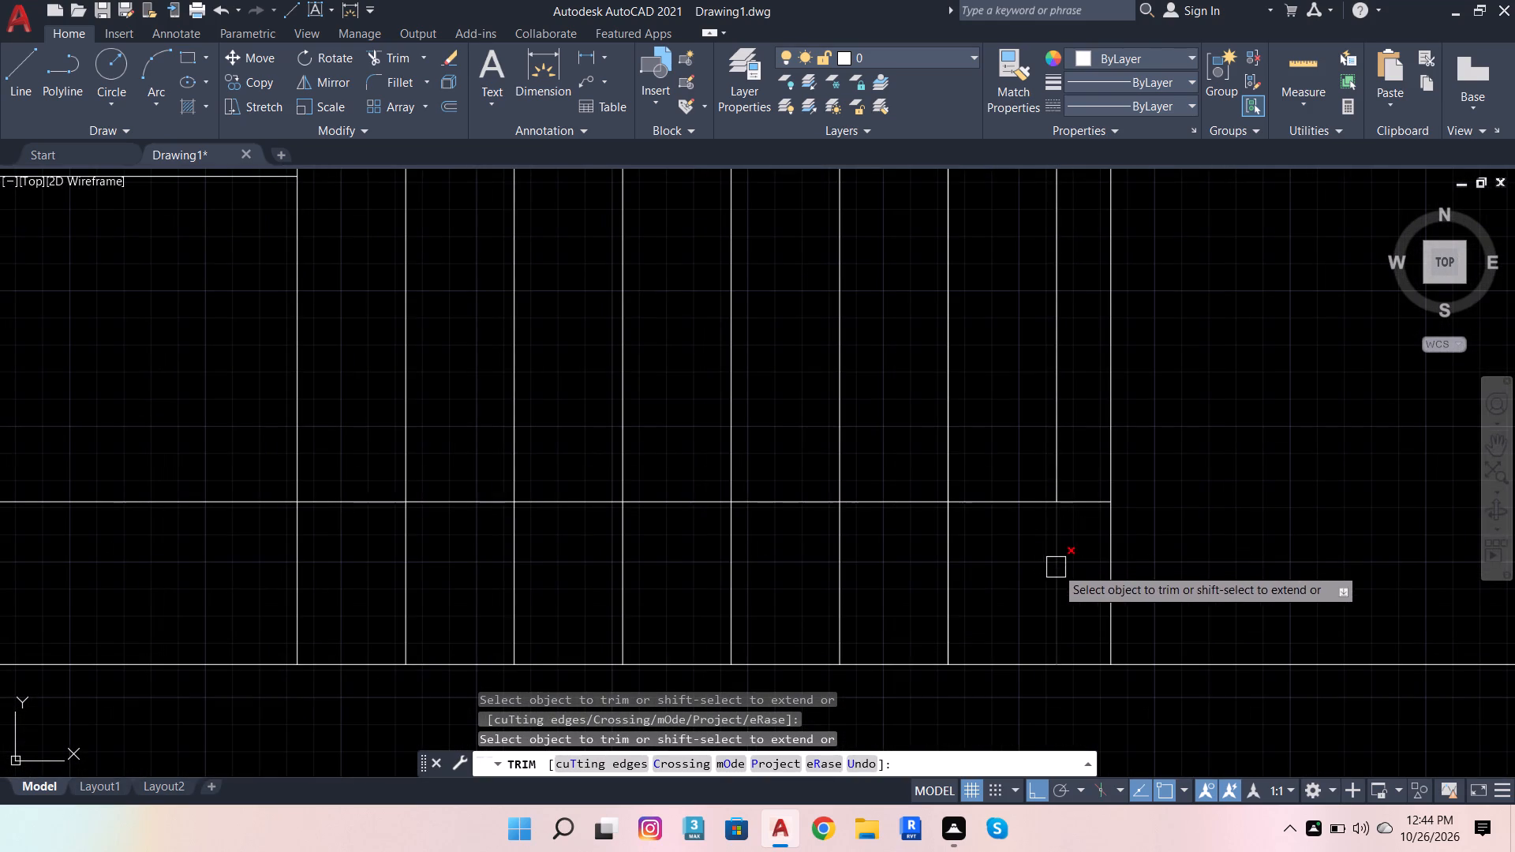
pyautogui.click(1016, 572)
pyautogui.scroll(-3, 1006, 568)
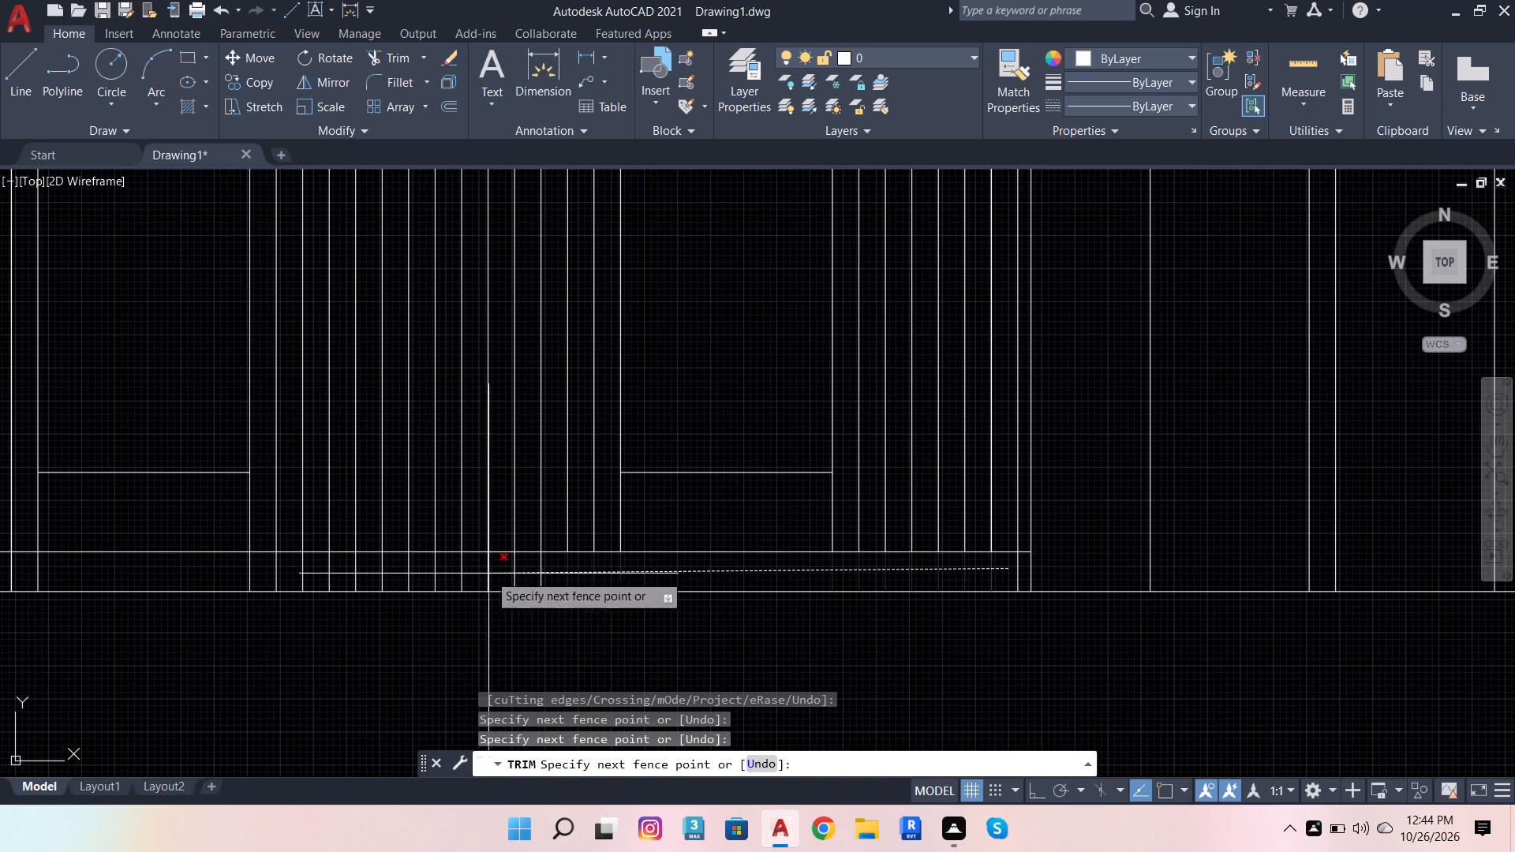
pyautogui.scroll(-3, 310, 577)
pyautogui.scroll(1, 200, 578)
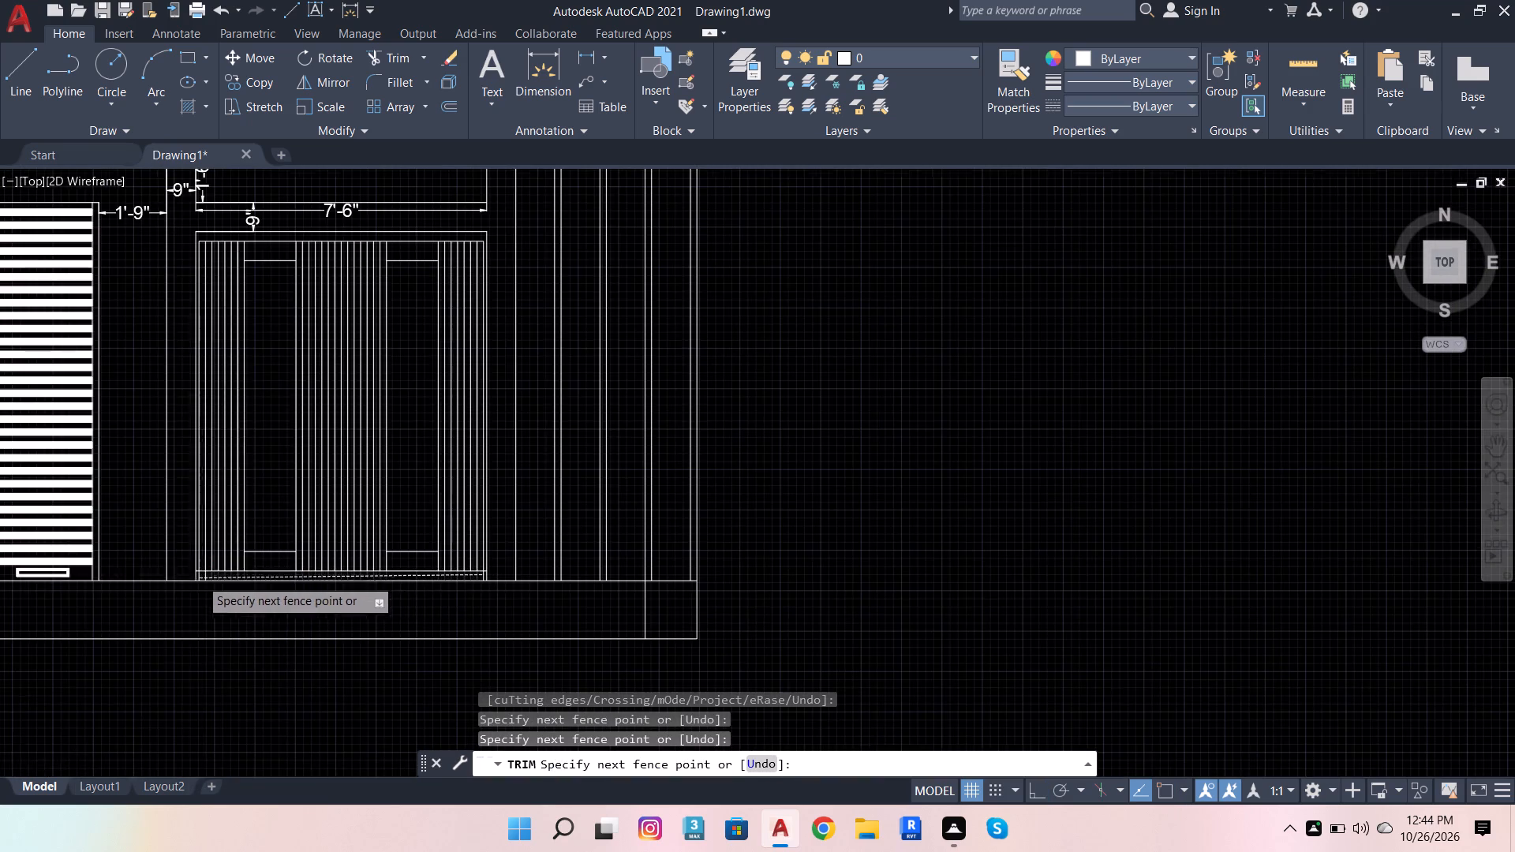
pyautogui.scroll(3, 200, 578)
pyautogui.click(196, 577)
pyautogui.scroll(-3, 249, 592)
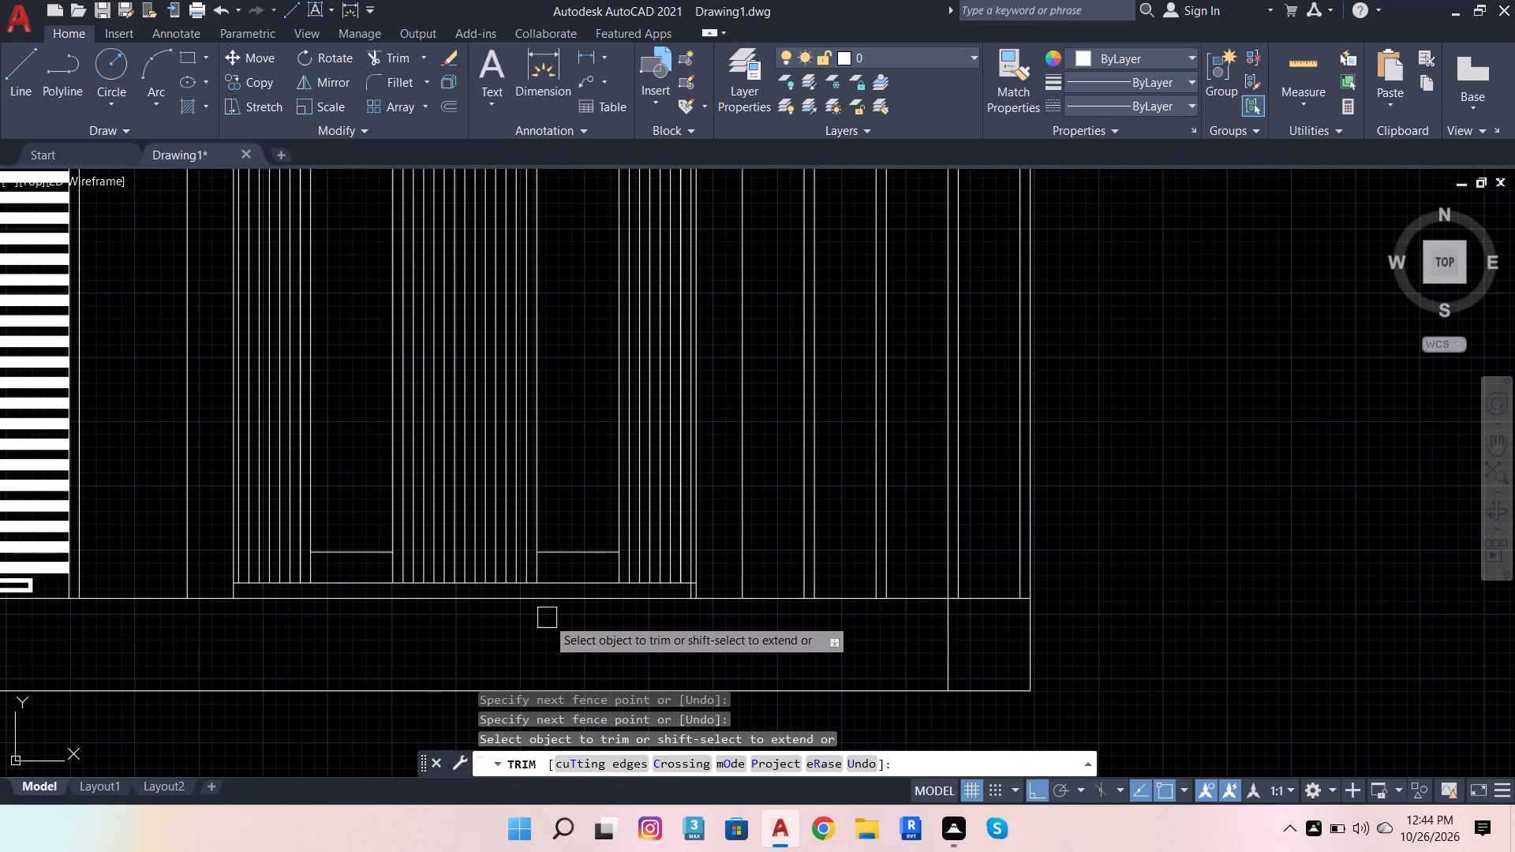
pyautogui.scroll(4, 693, 589)
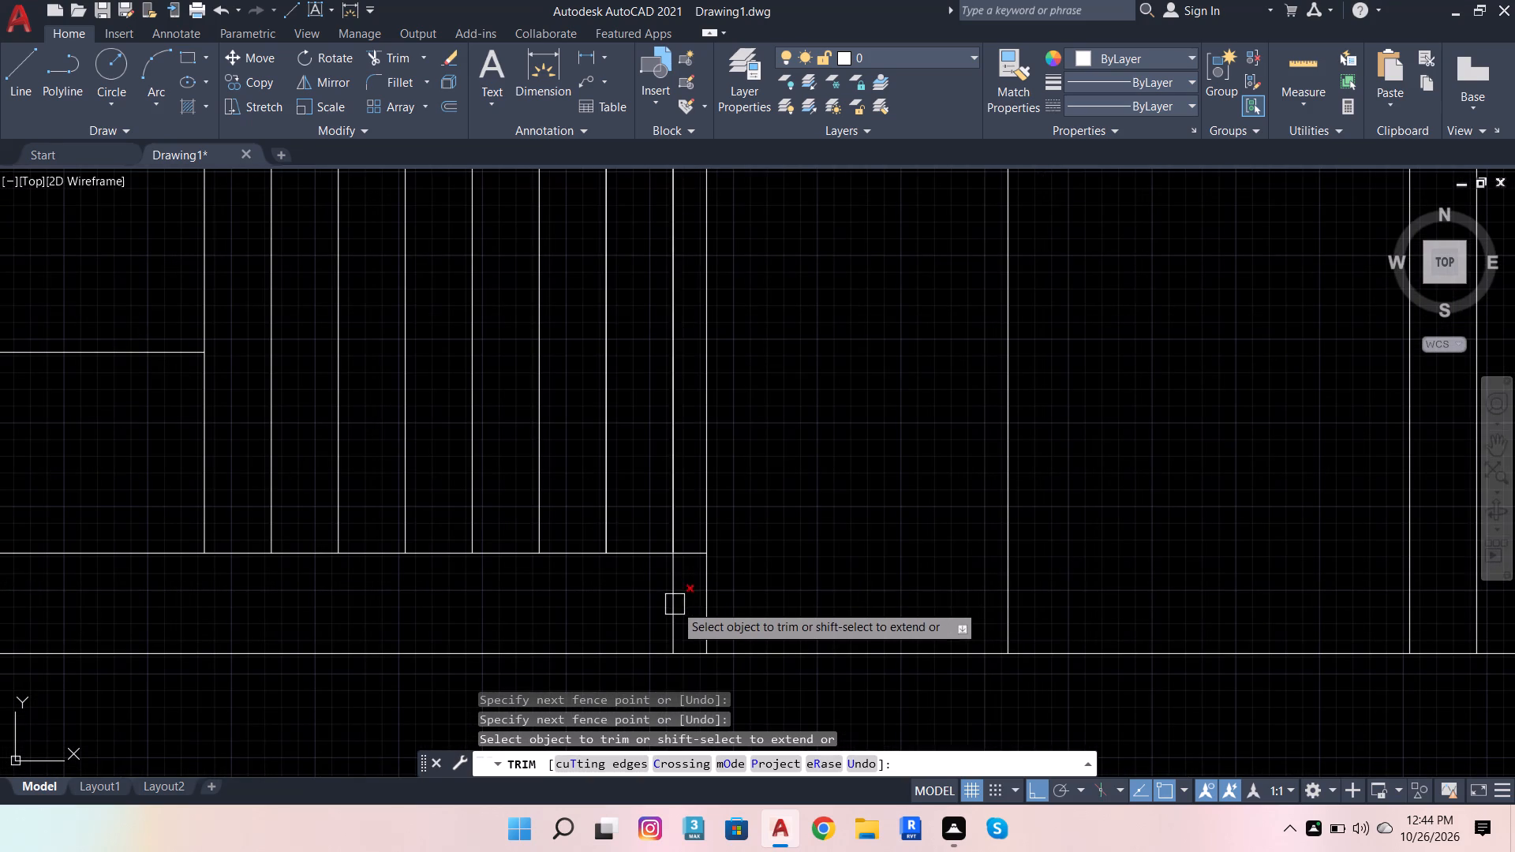
pyautogui.click(674, 604)
# Trim the joined line's short pieces in the narrow strips along the opening's right and left edges.
pyautogui.click(690, 550)
pyautogui.scroll(-4, 747, 634)
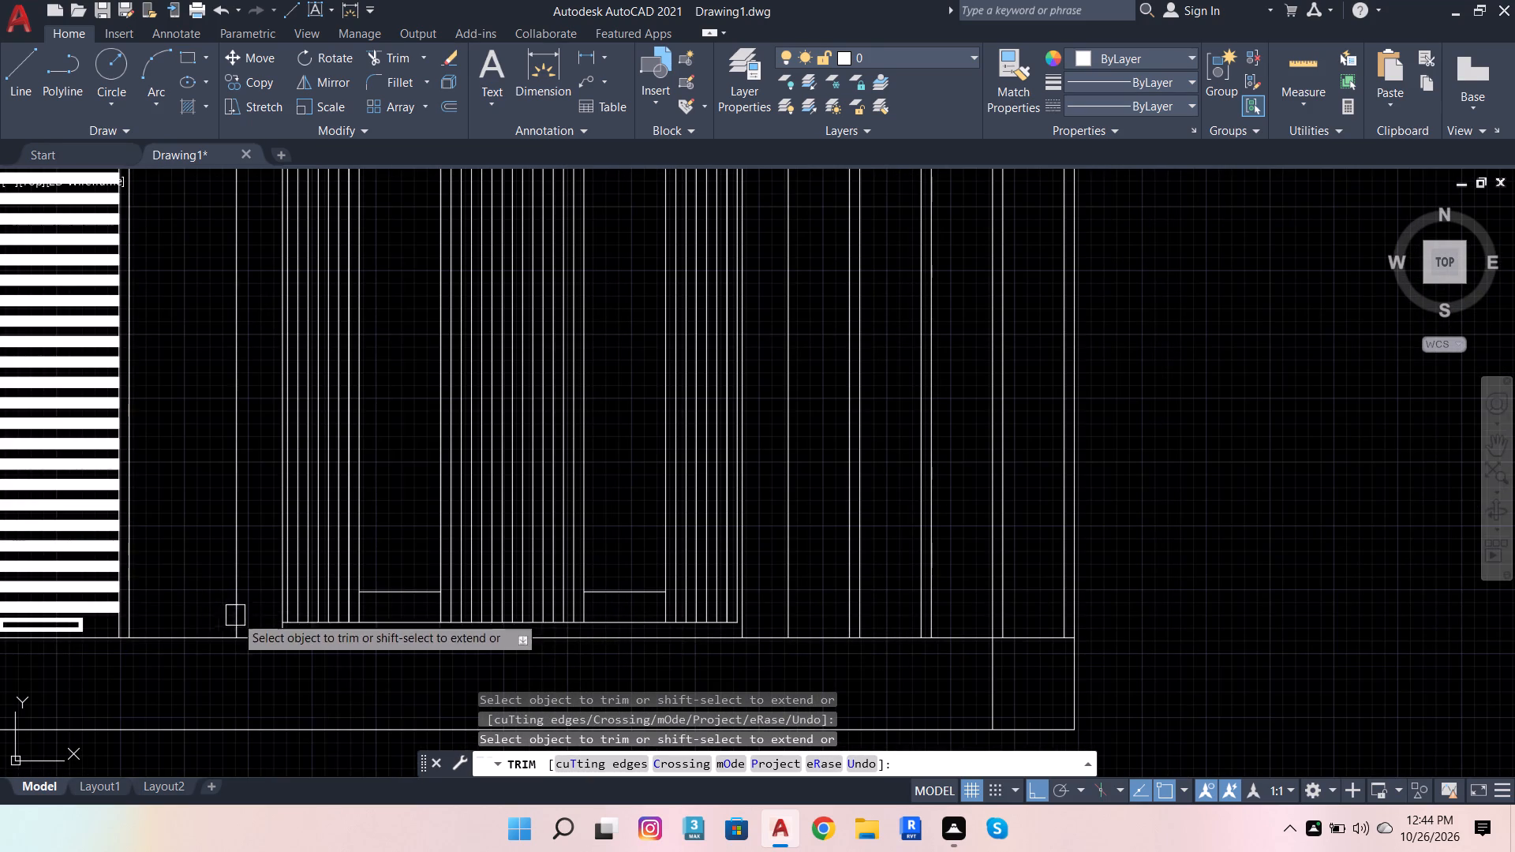
pyautogui.scroll(4, 281, 635)
pyautogui.click(292, 562)
pyautogui.scroll(-5, 440, 637)
pyautogui.scroll(2, 743, 660)
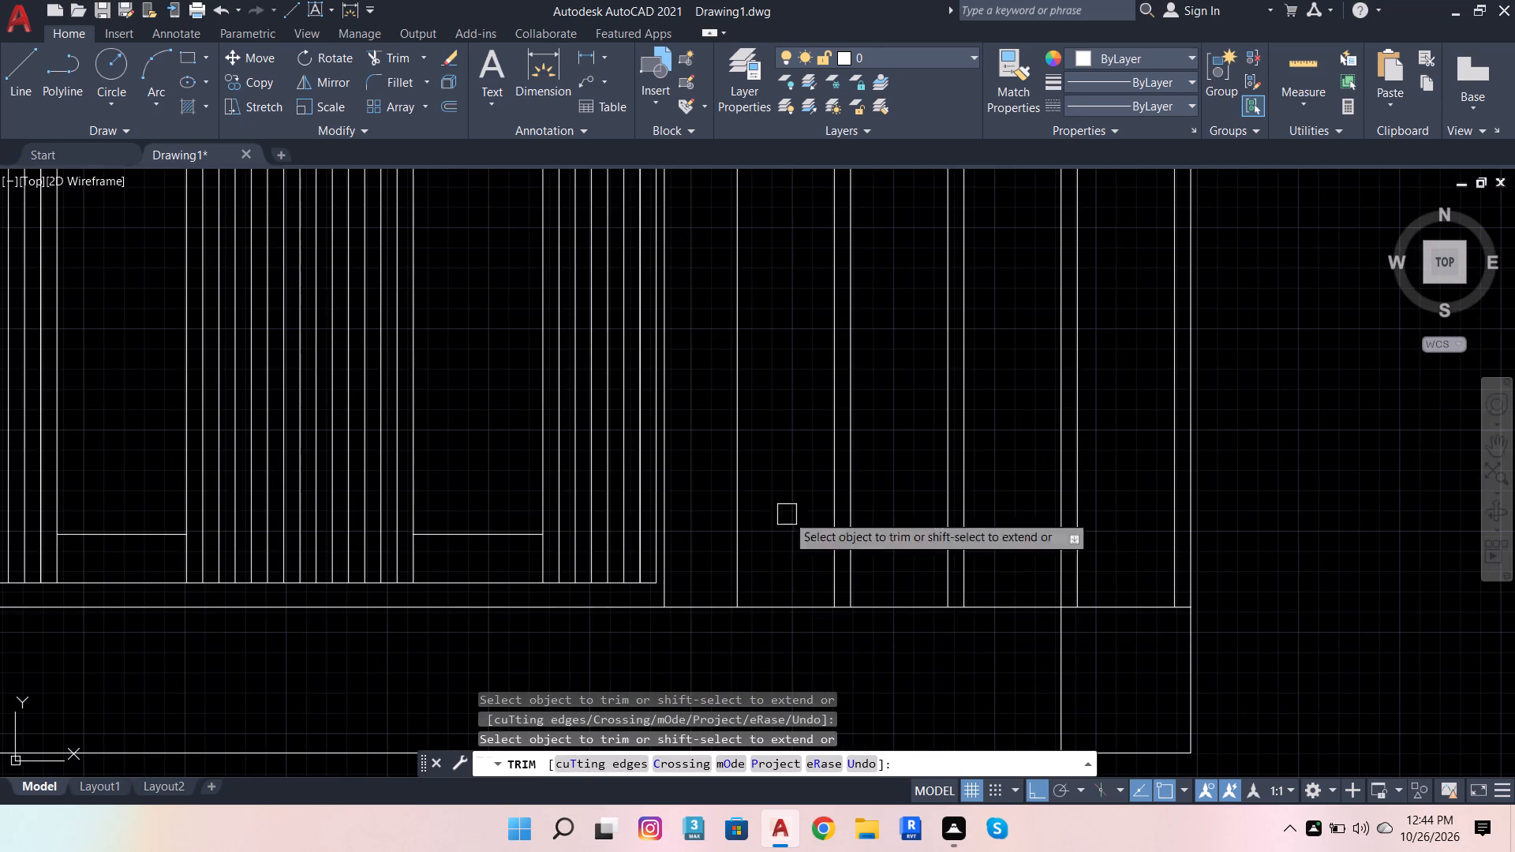
pyautogui.press('Escape')
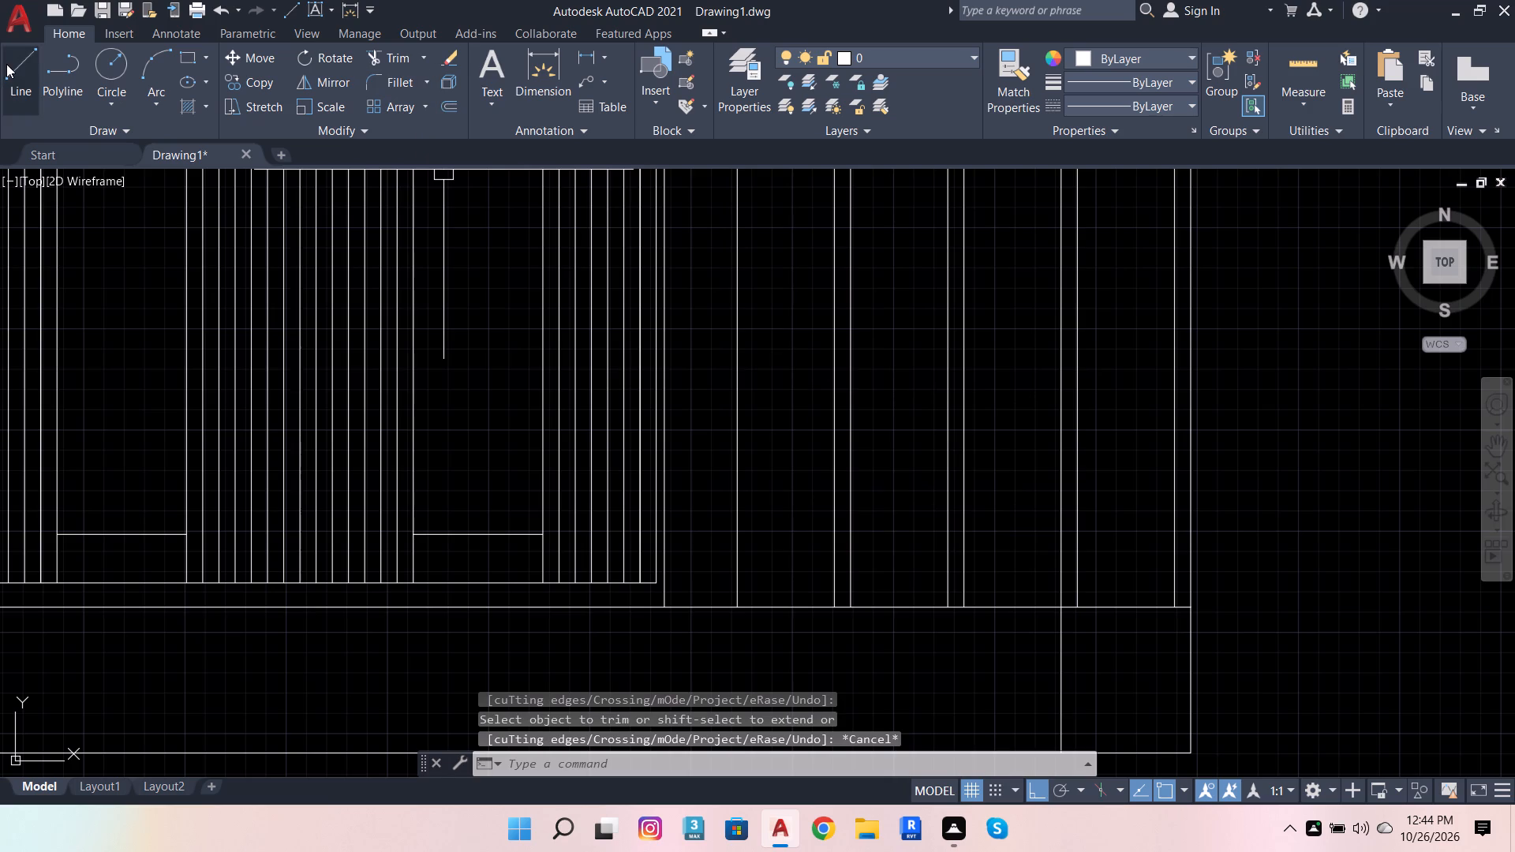
# Draw a vertical line about 7" long downward from the midpoint of the opening's lower horizontal line, crossing the base line below.
pyautogui.click(6, 64)
pyautogui.scroll(3, 236, 597)
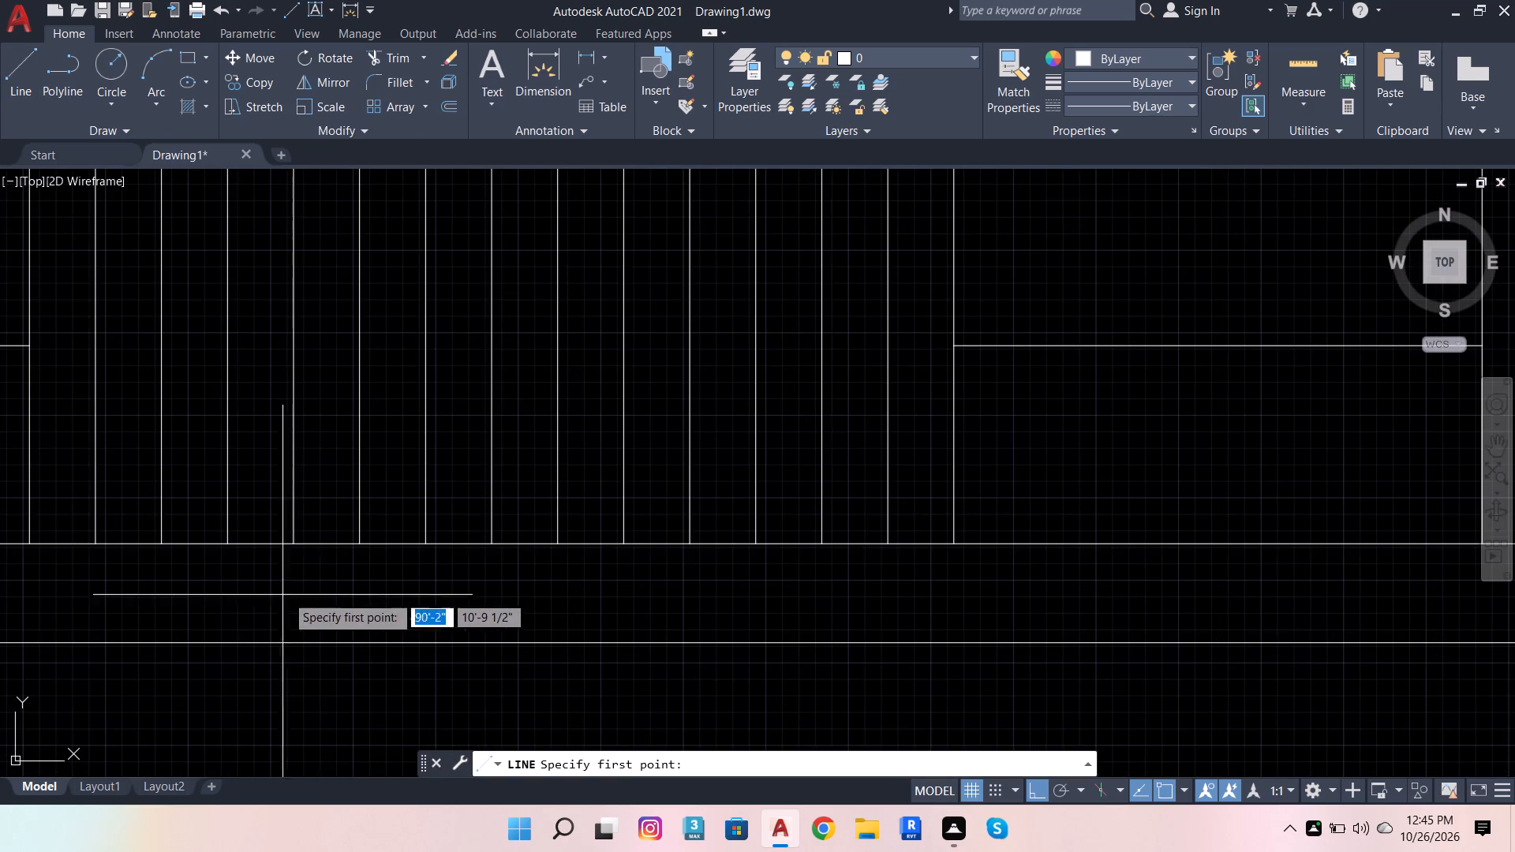
pyautogui.keyDown('shift'); pyautogui.rightClick(332, 599); pyautogui.keyUp('shift')
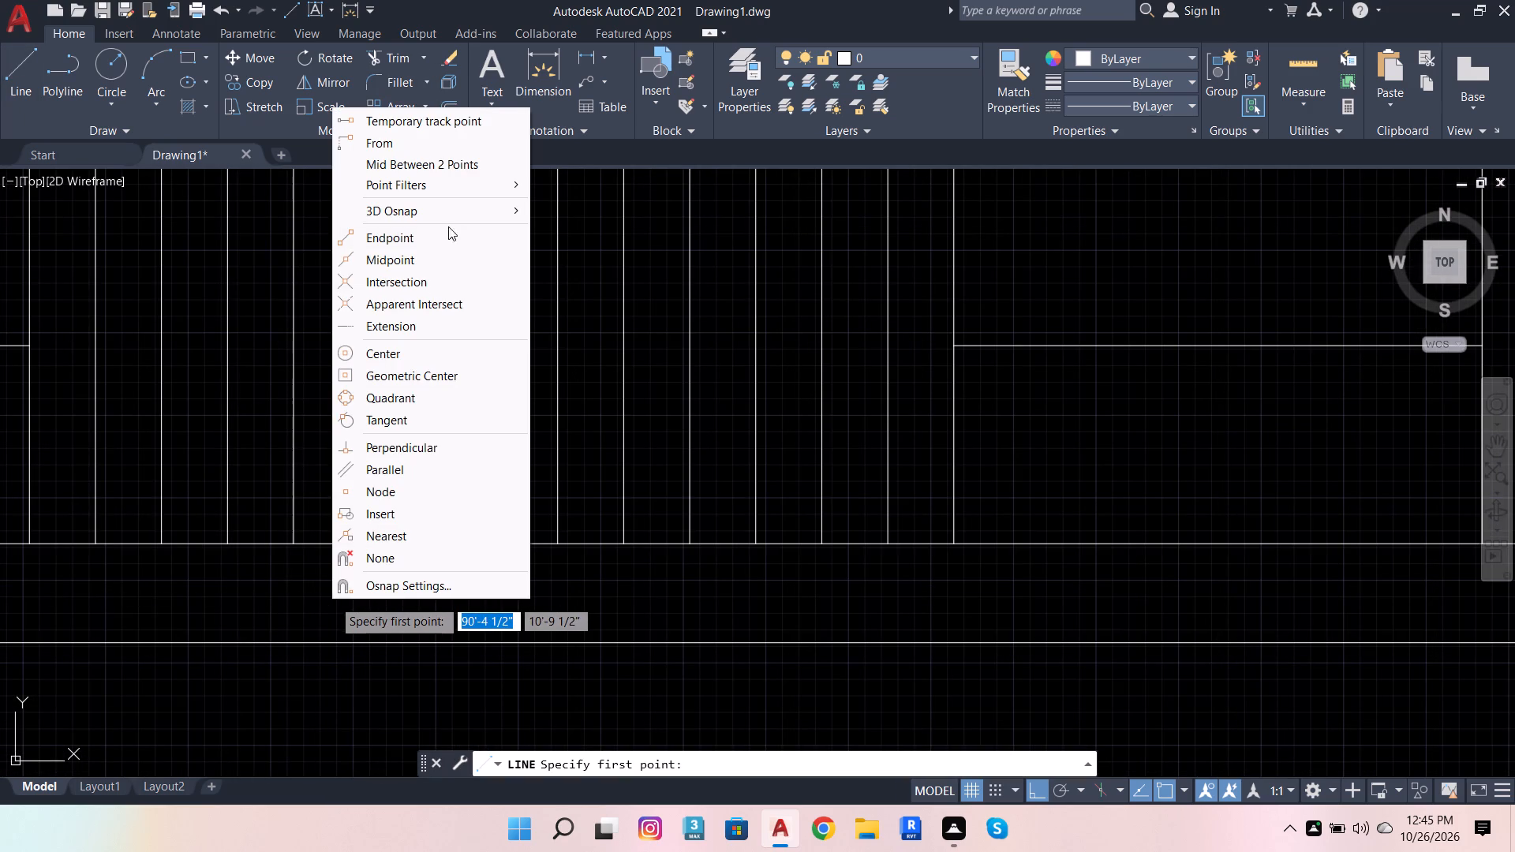
pyautogui.click(441, 253)
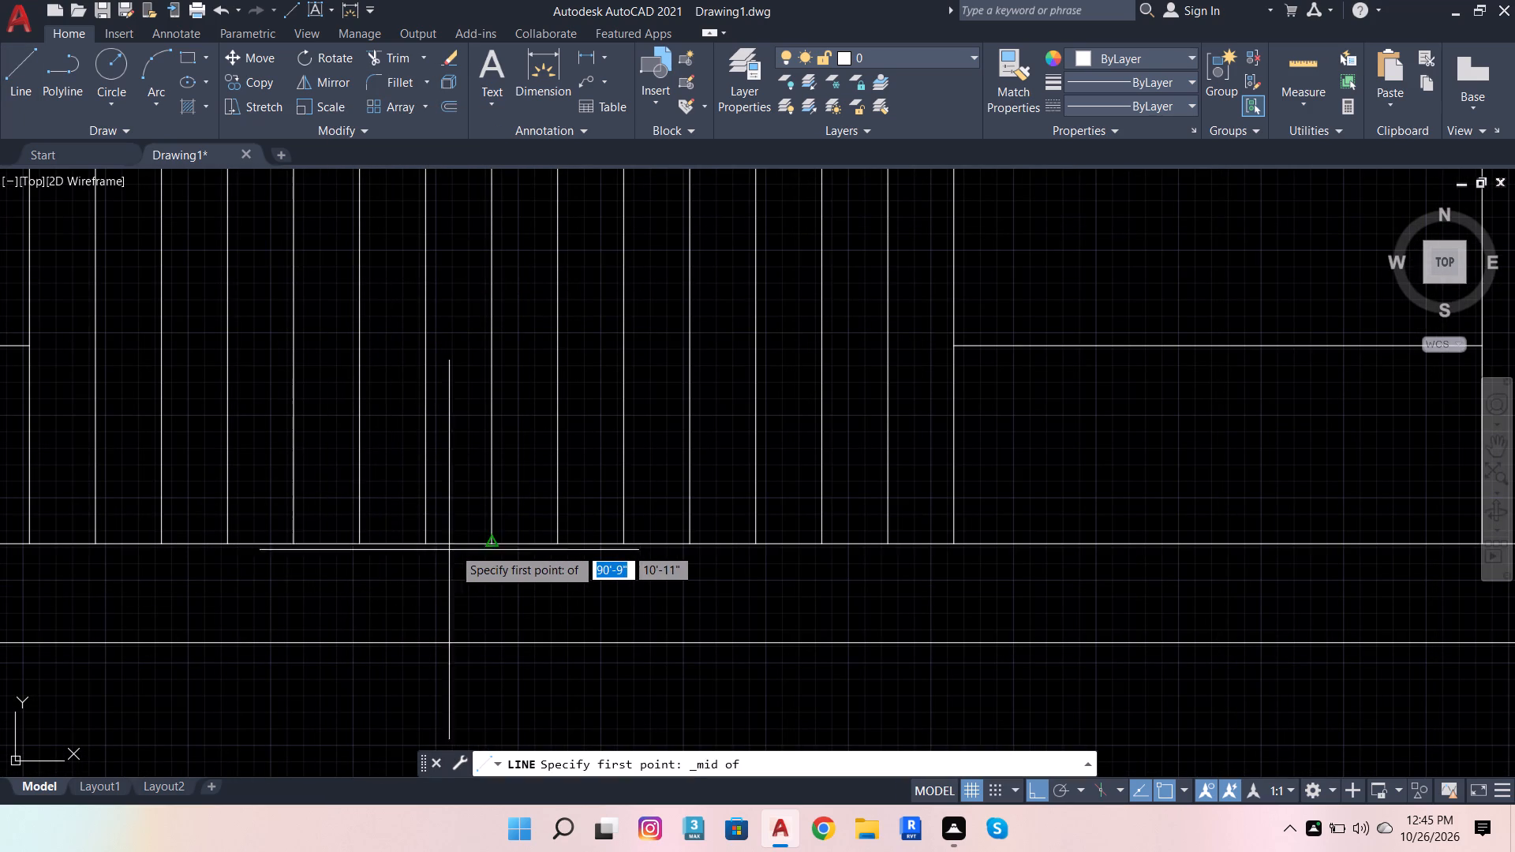
pyautogui.click(486, 544)
pyautogui.scroll(-4, 529, 603)
pyautogui.scroll(3, 526, 637)
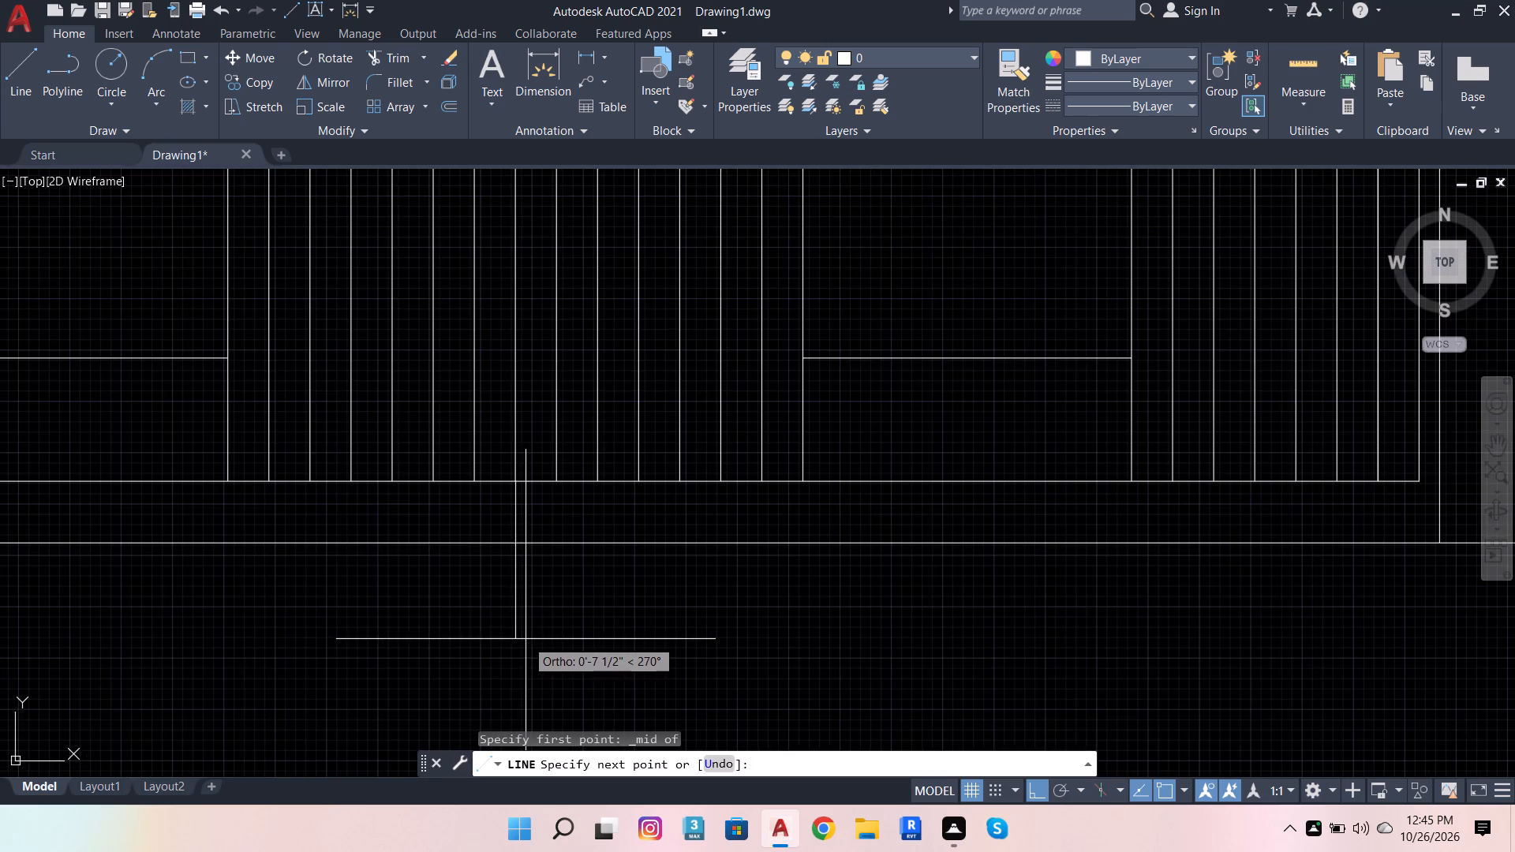
pyautogui.moveTo(523, 625); pyautogui.dragTo(519, 613)
# Trim the new central vertical line's overhang below the base line.
pyautogui.click(397, 64)
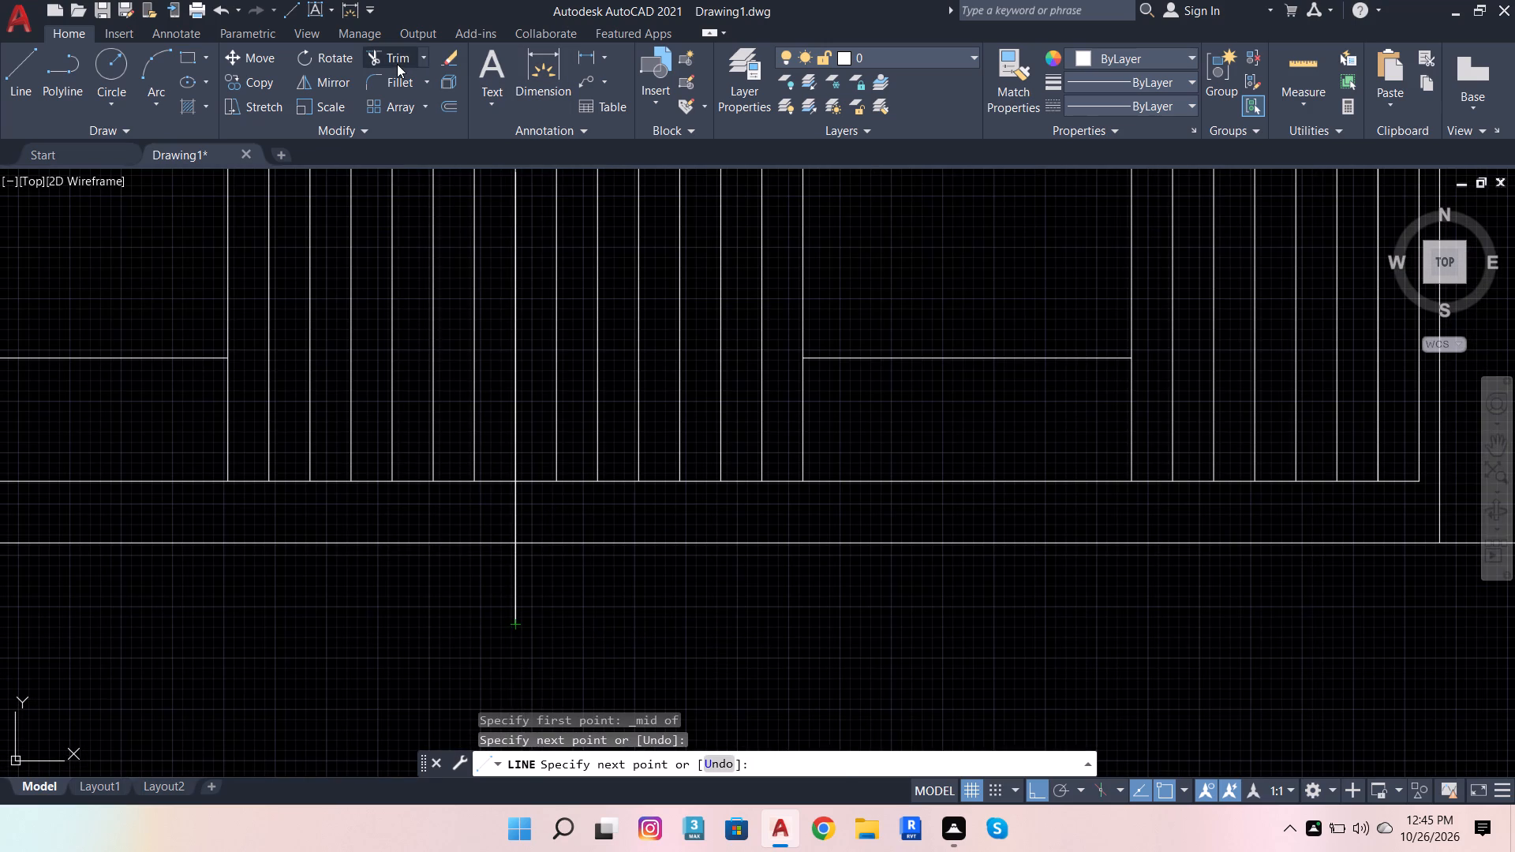
pyautogui.click(512, 602)
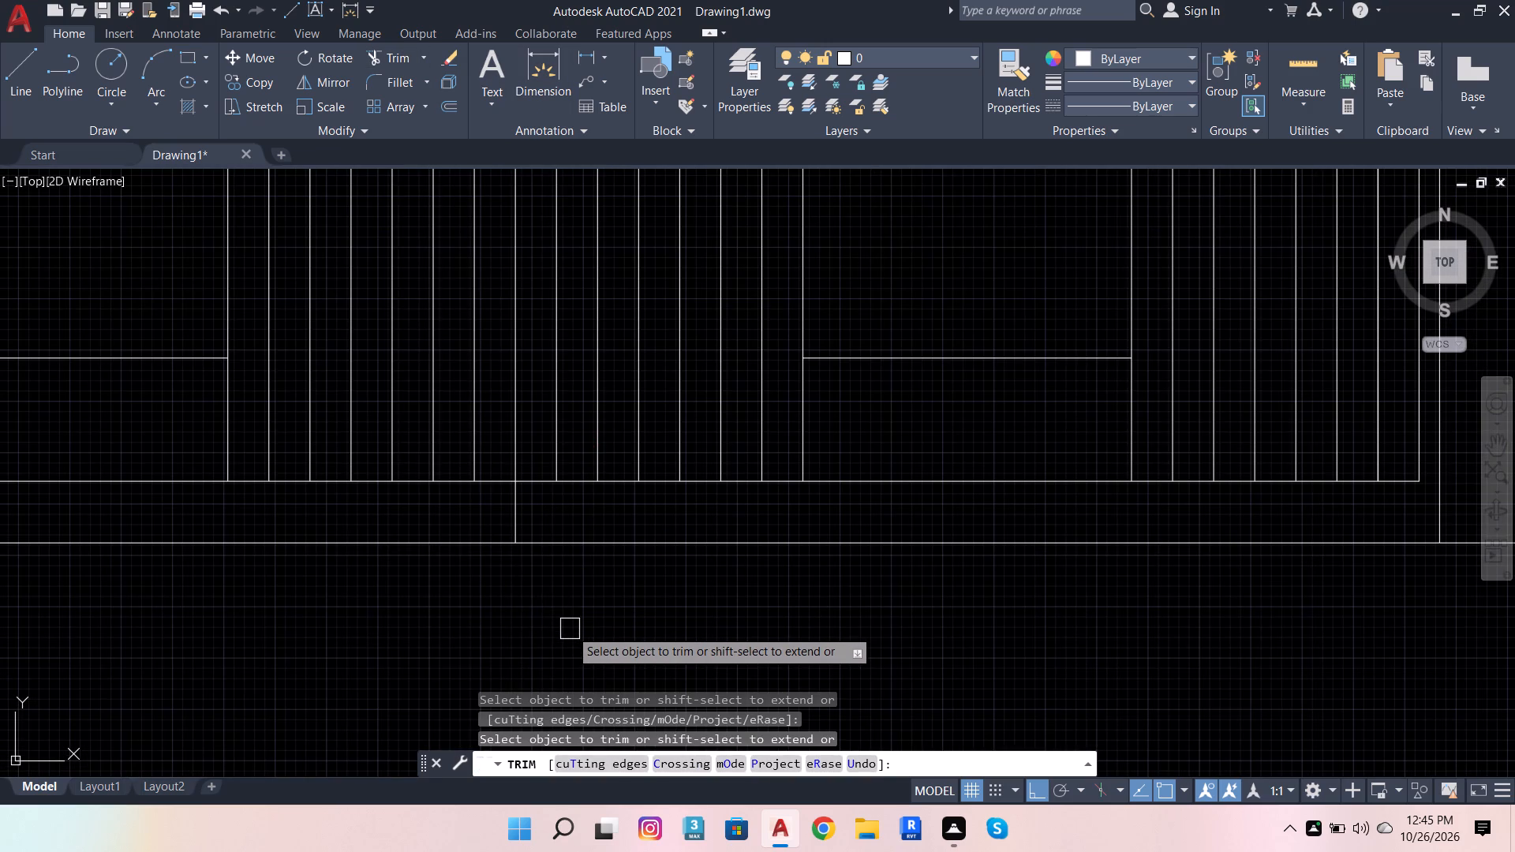
pyautogui.press('Escape')
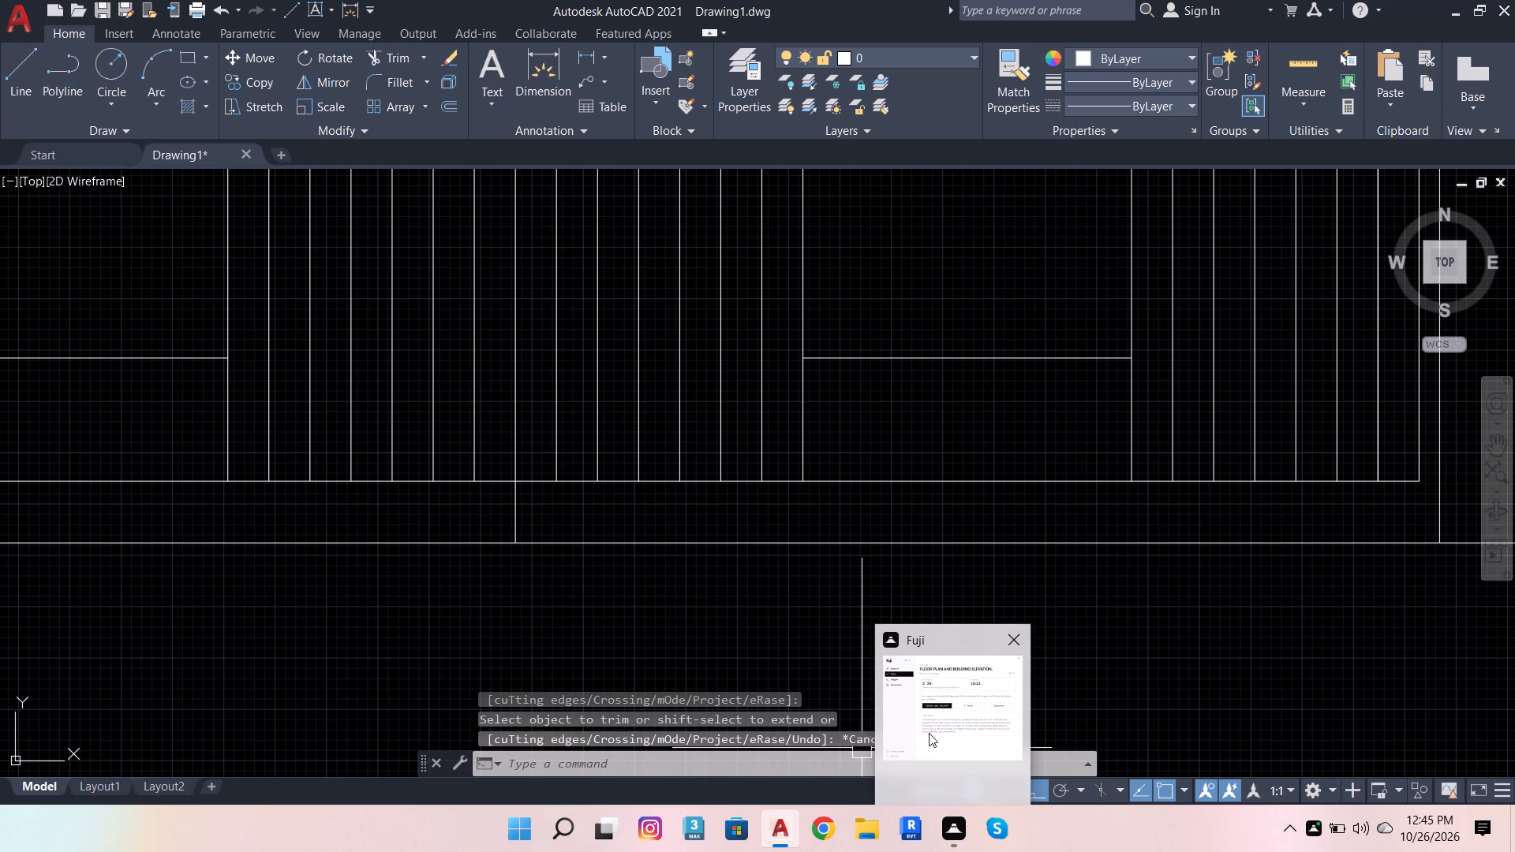
# Trim the lower horizontal line's two short pieces between the central vertical line and the adjacent band lines on both sides.
pyautogui.scroll(-2, 728, 626)
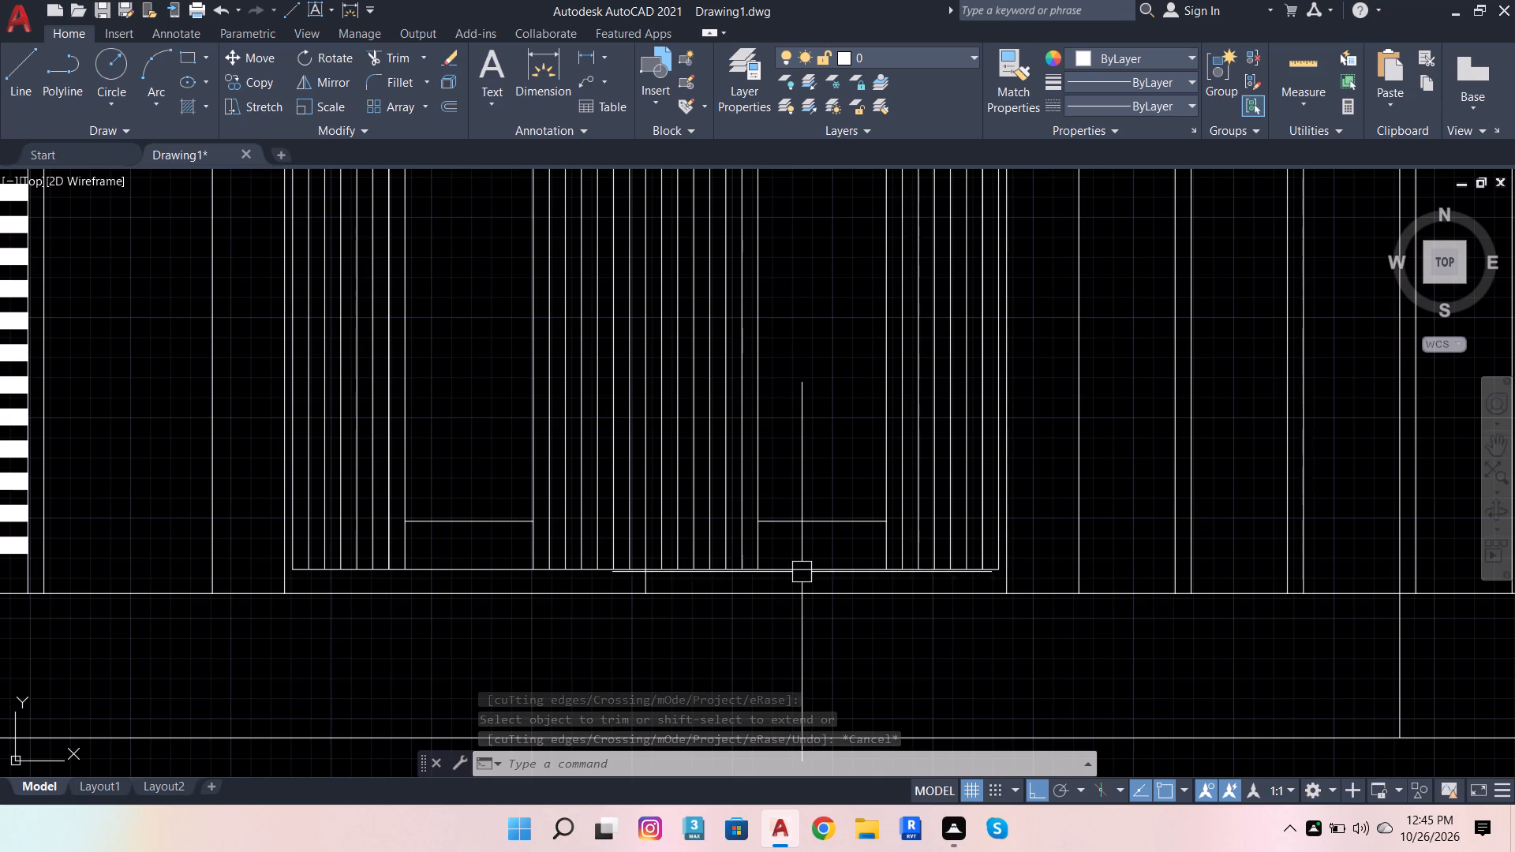
pyautogui.scroll(1, 789, 560)
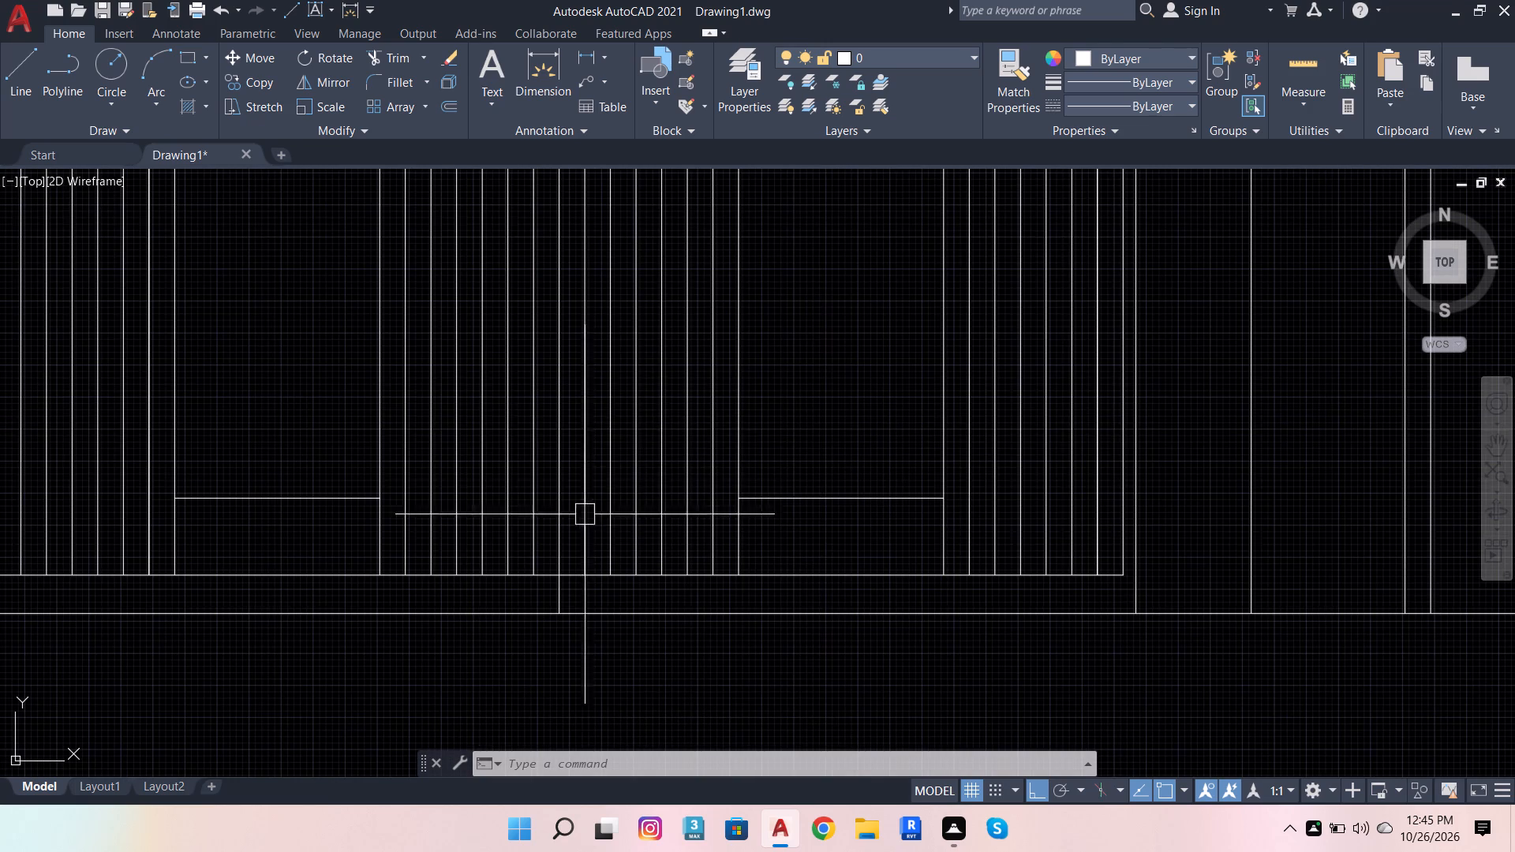
pyautogui.scroll(1, 572, 542)
pyautogui.click(386, 57)
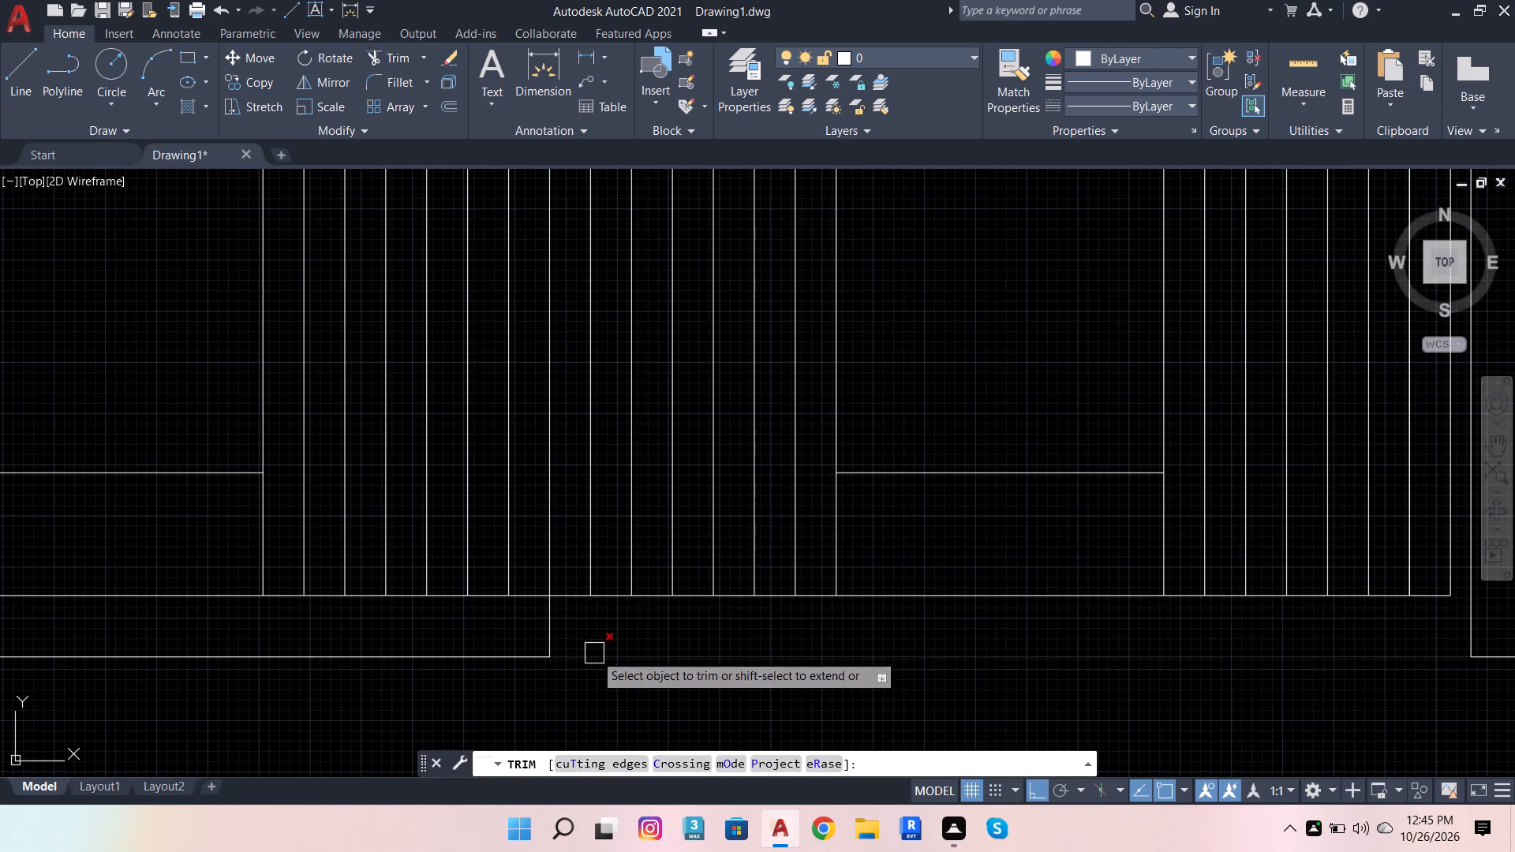
pyautogui.click(572, 596)
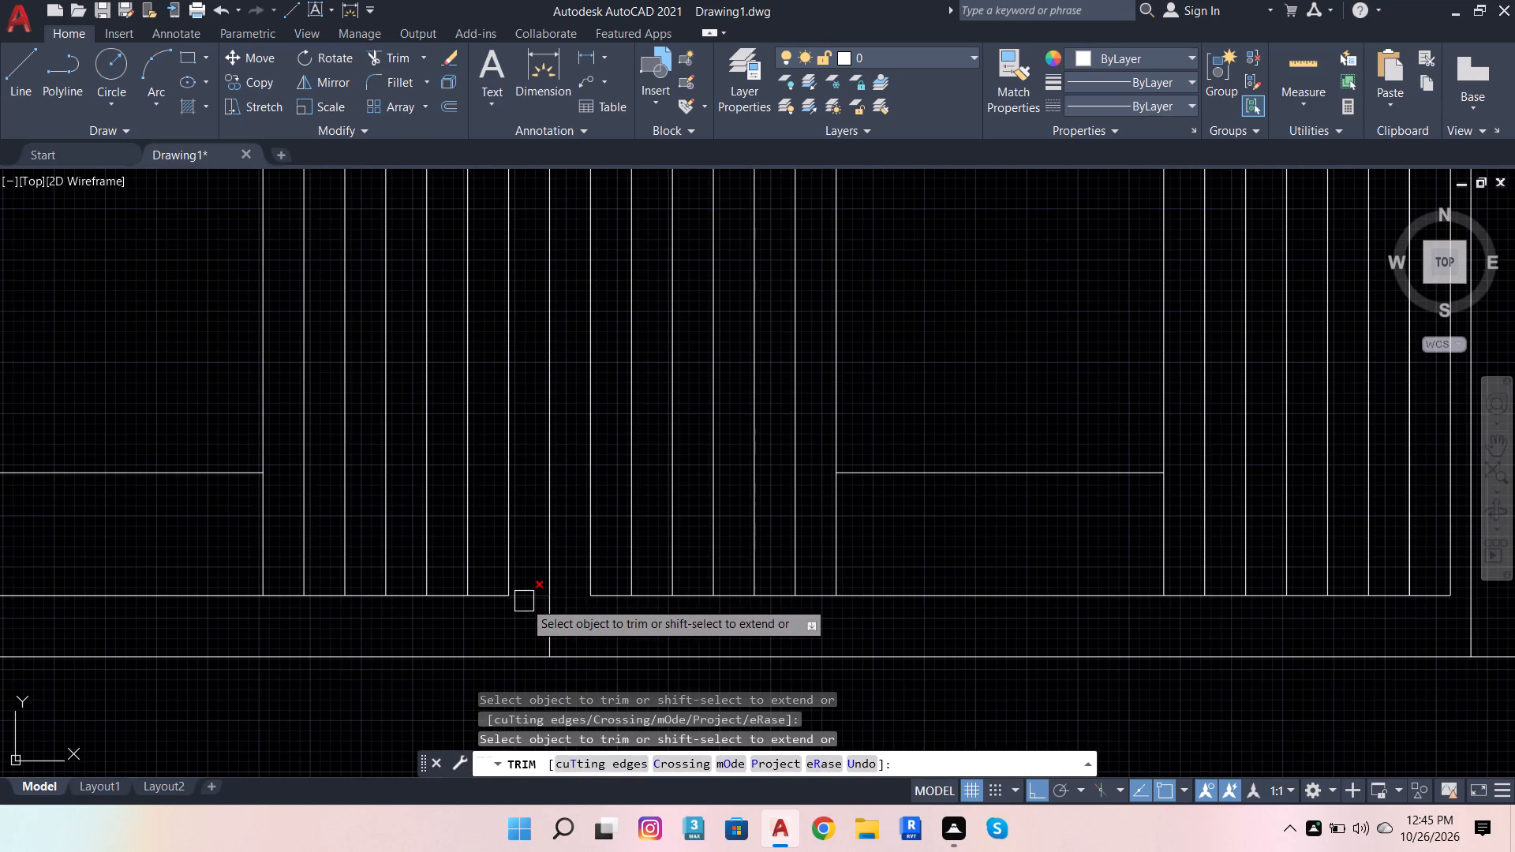
pyautogui.click(524, 601)
pyautogui.scroll(-5, 769, 630)
pyautogui.scroll(4, 781, 693)
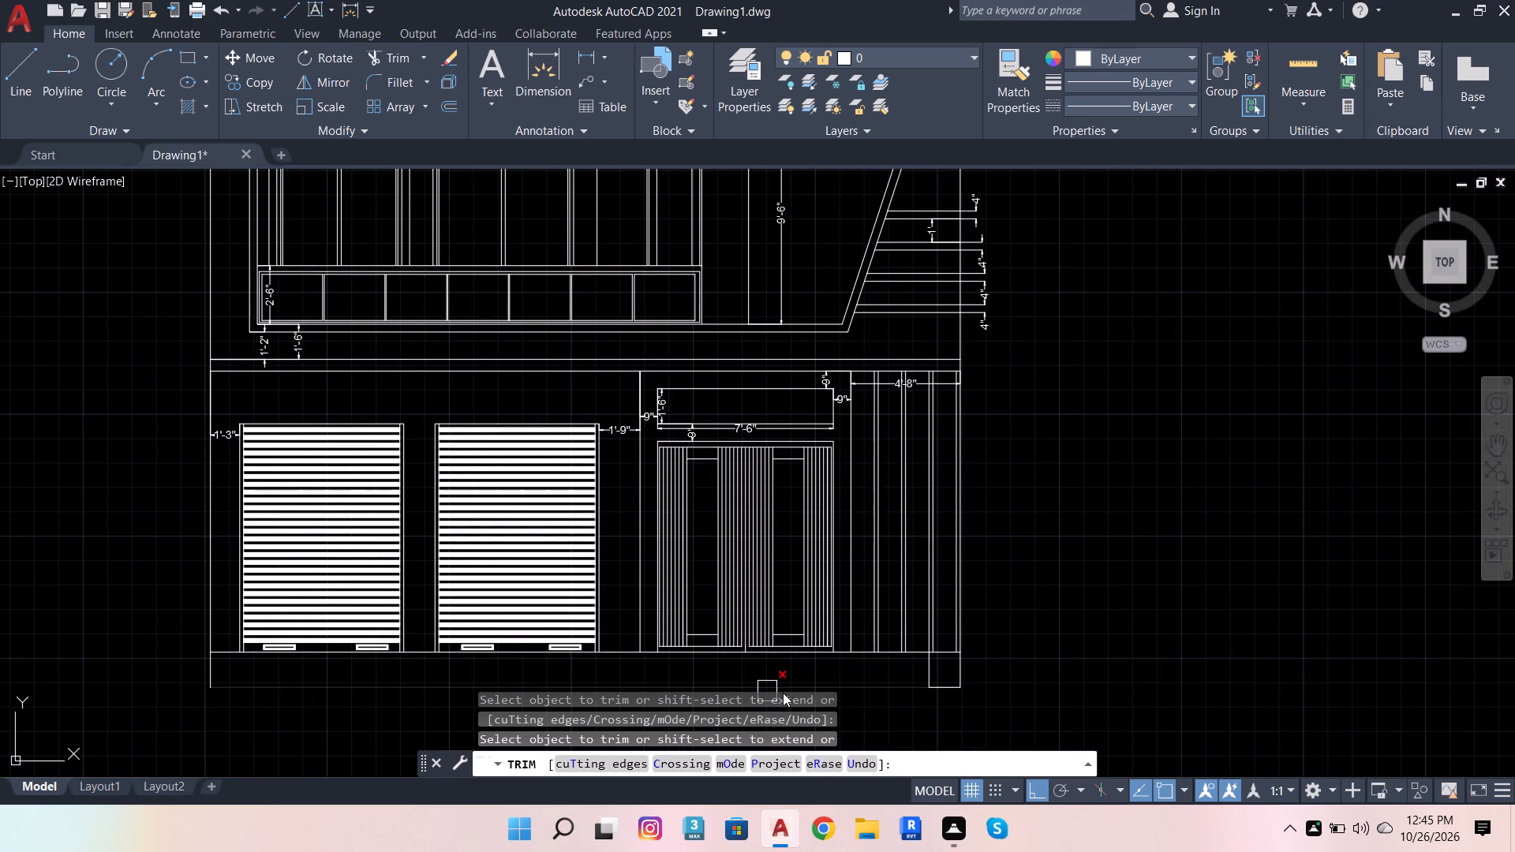
pyautogui.scroll(-2, 754, 562)
pyautogui.press('Escape')
pyautogui.press('Escape')
pyautogui.scroll(1, 784, 607)
pyautogui.scroll(-2, 759, 577)
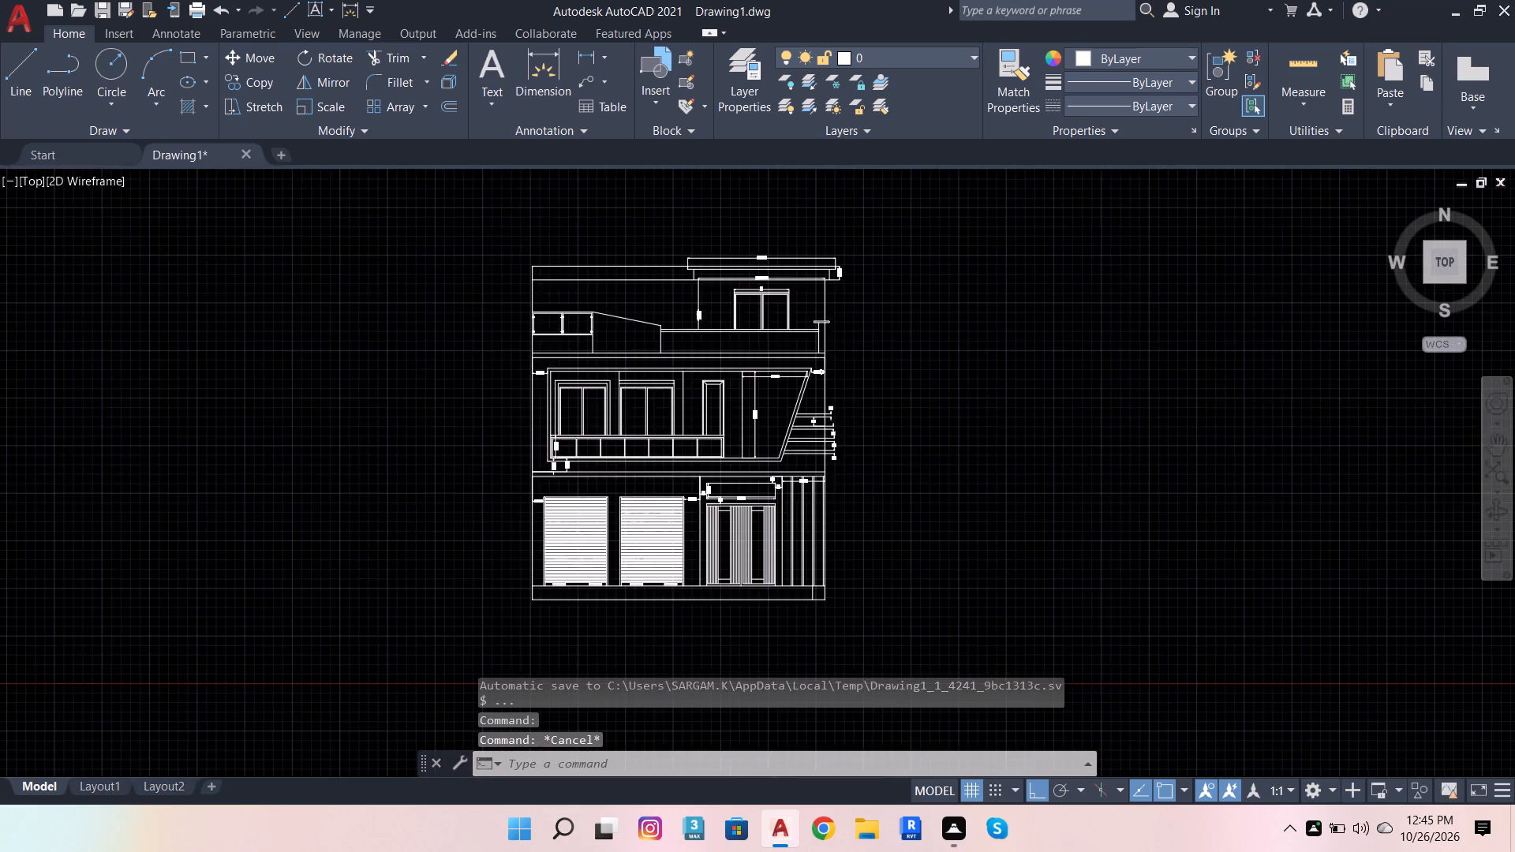
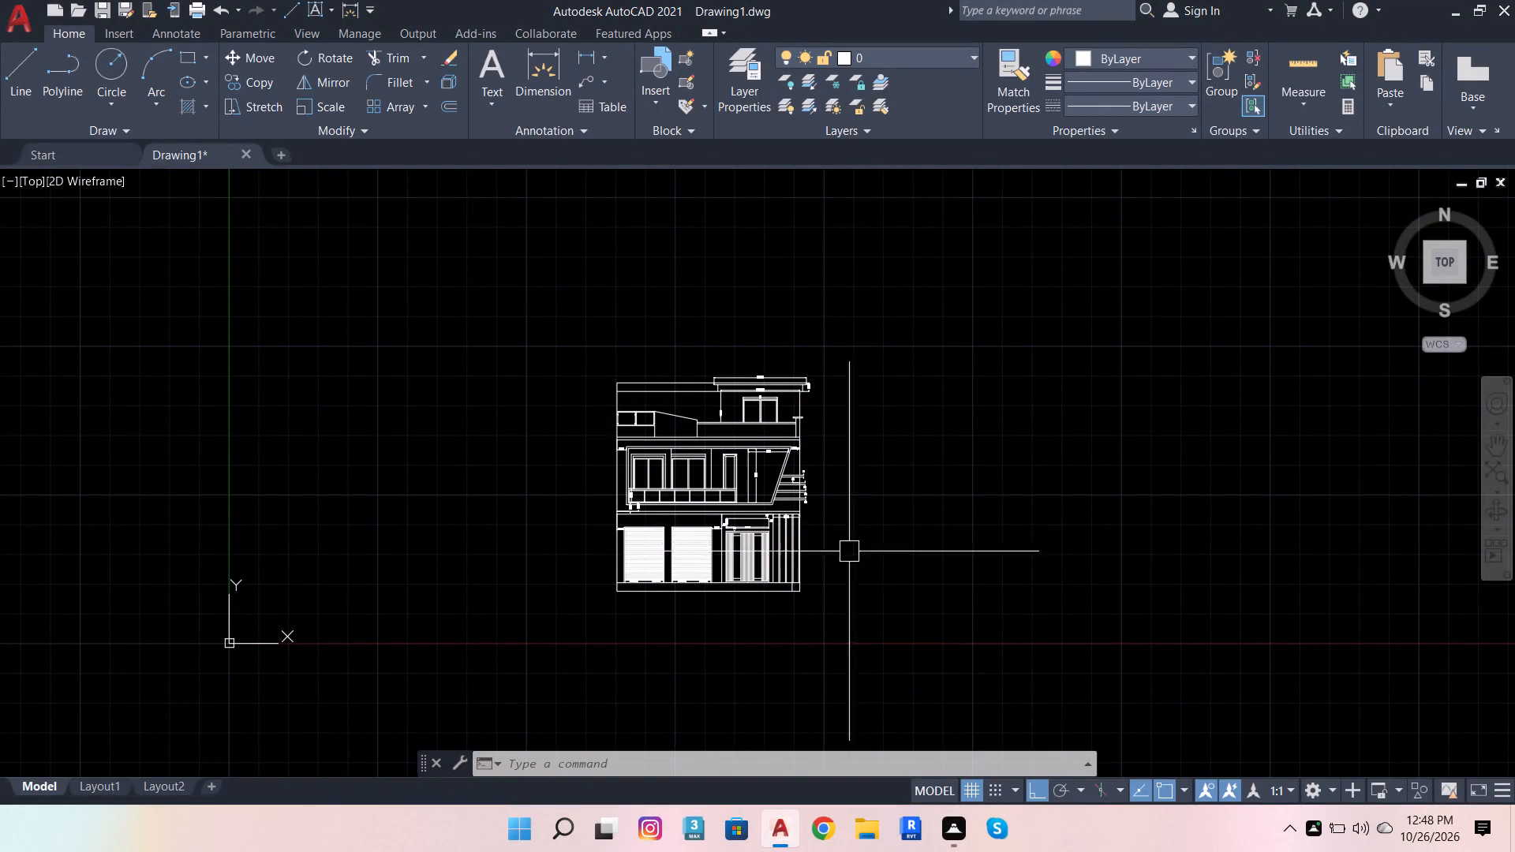
# Trim away the two upper horizontal roof lines beside the 16'-2" slab and the outer vertical line's overhang above the terrace railing.
pyautogui.scroll(2, 716, 533)
pyautogui.scroll(-2, 757, 468)
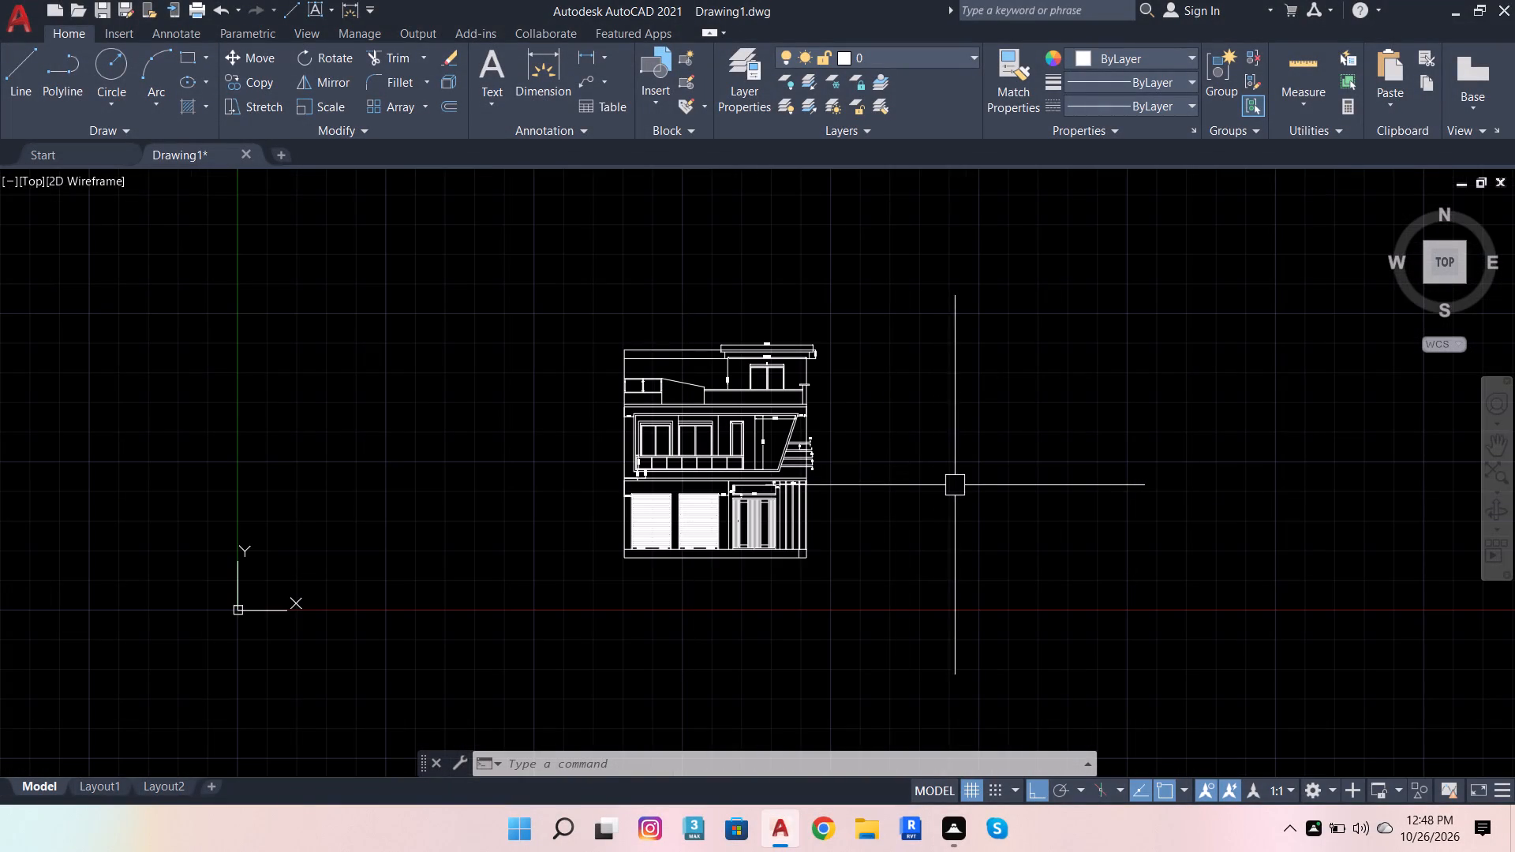
pyautogui.scroll(2, 834, 366)
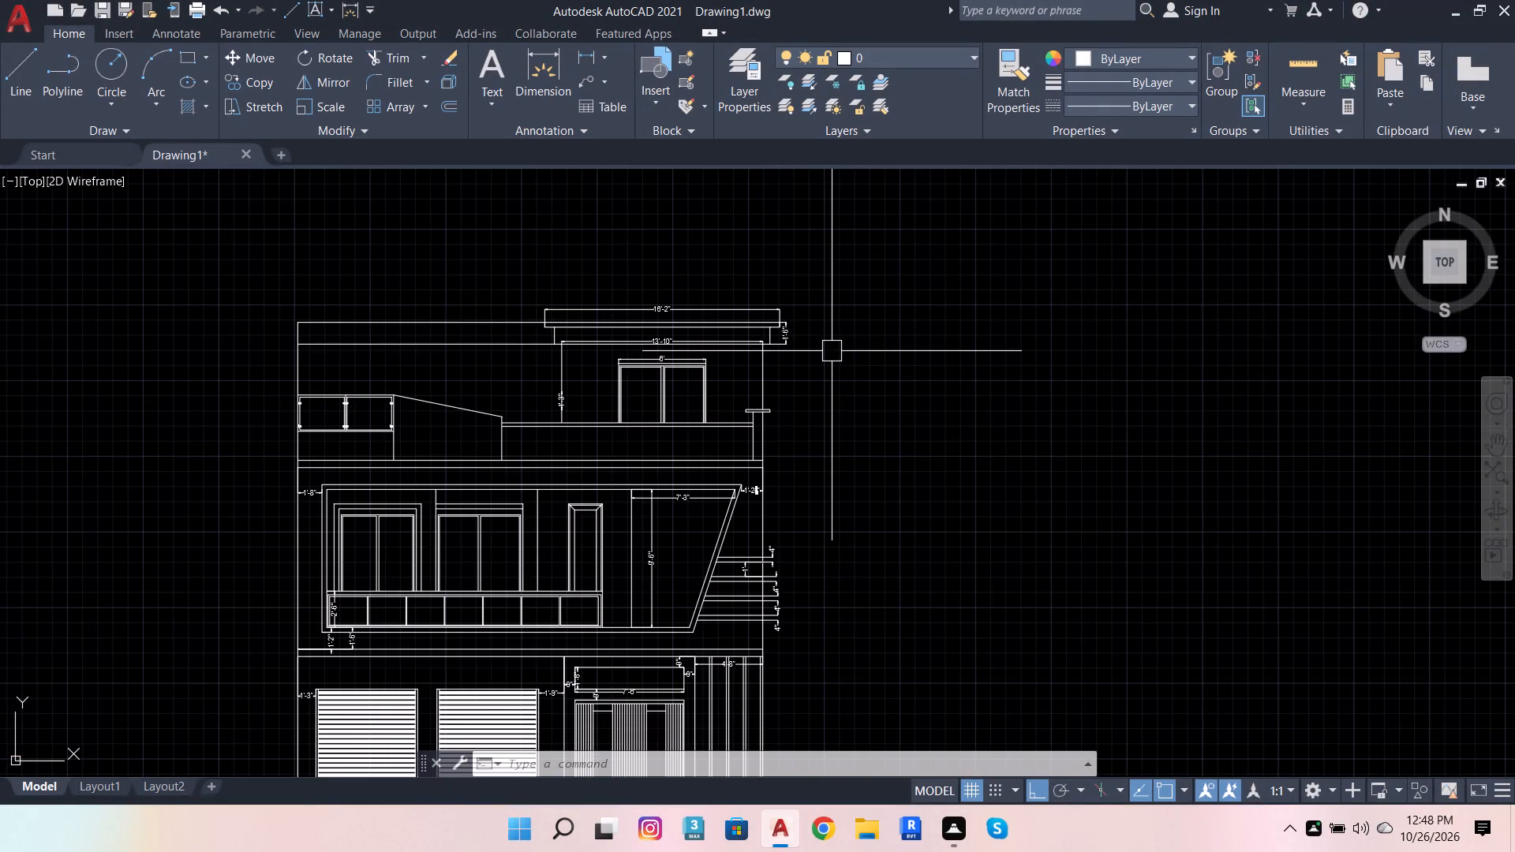
pyautogui.click(391, 54)
pyautogui.click(490, 323)
pyautogui.click(507, 344)
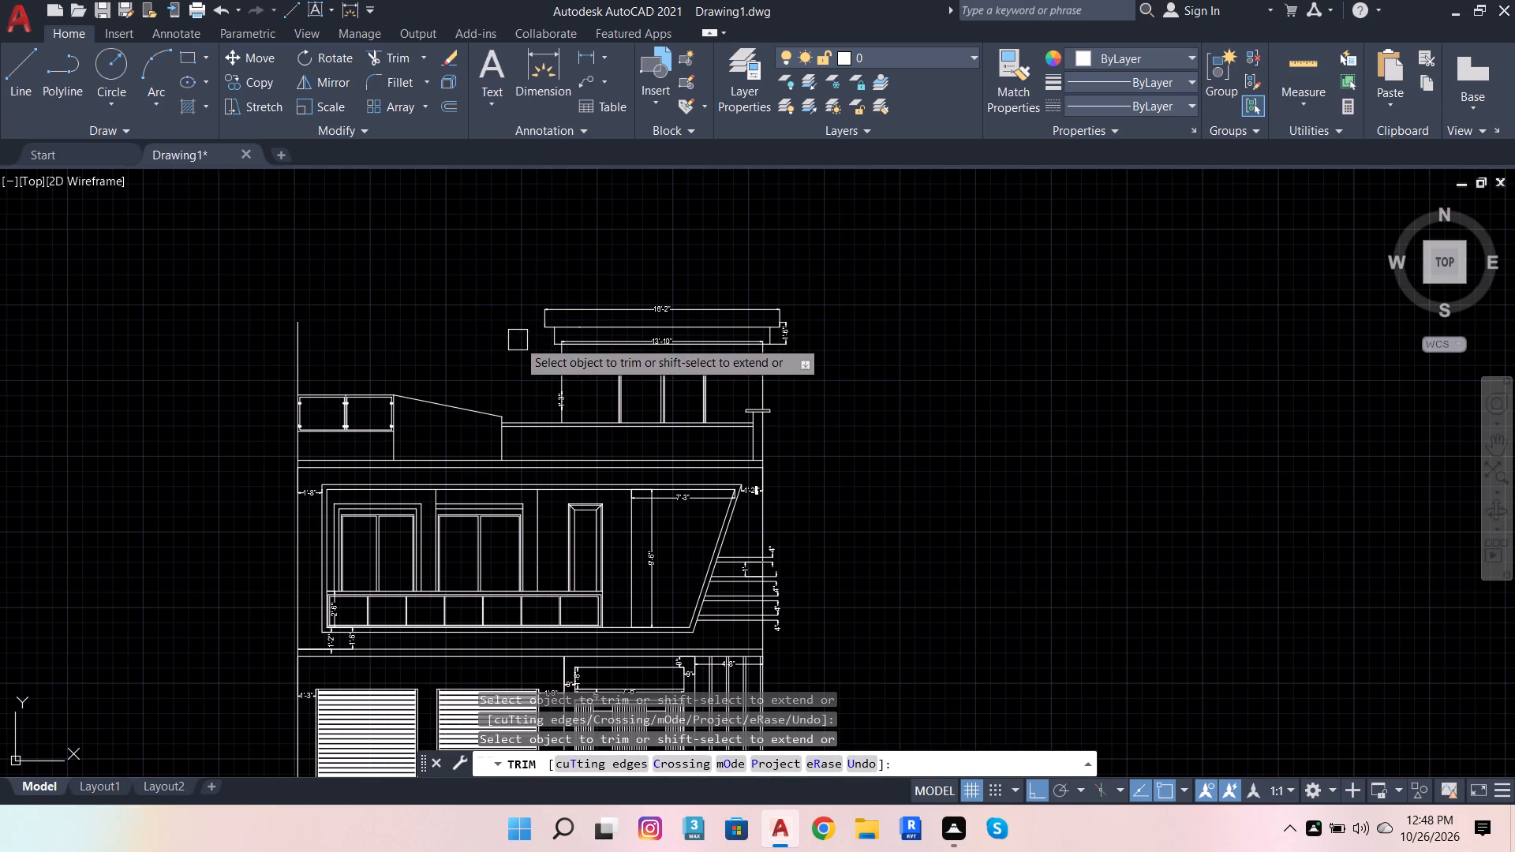
pyautogui.scroll(3, 623, 338)
pyautogui.scroll(-3, 649, 355)
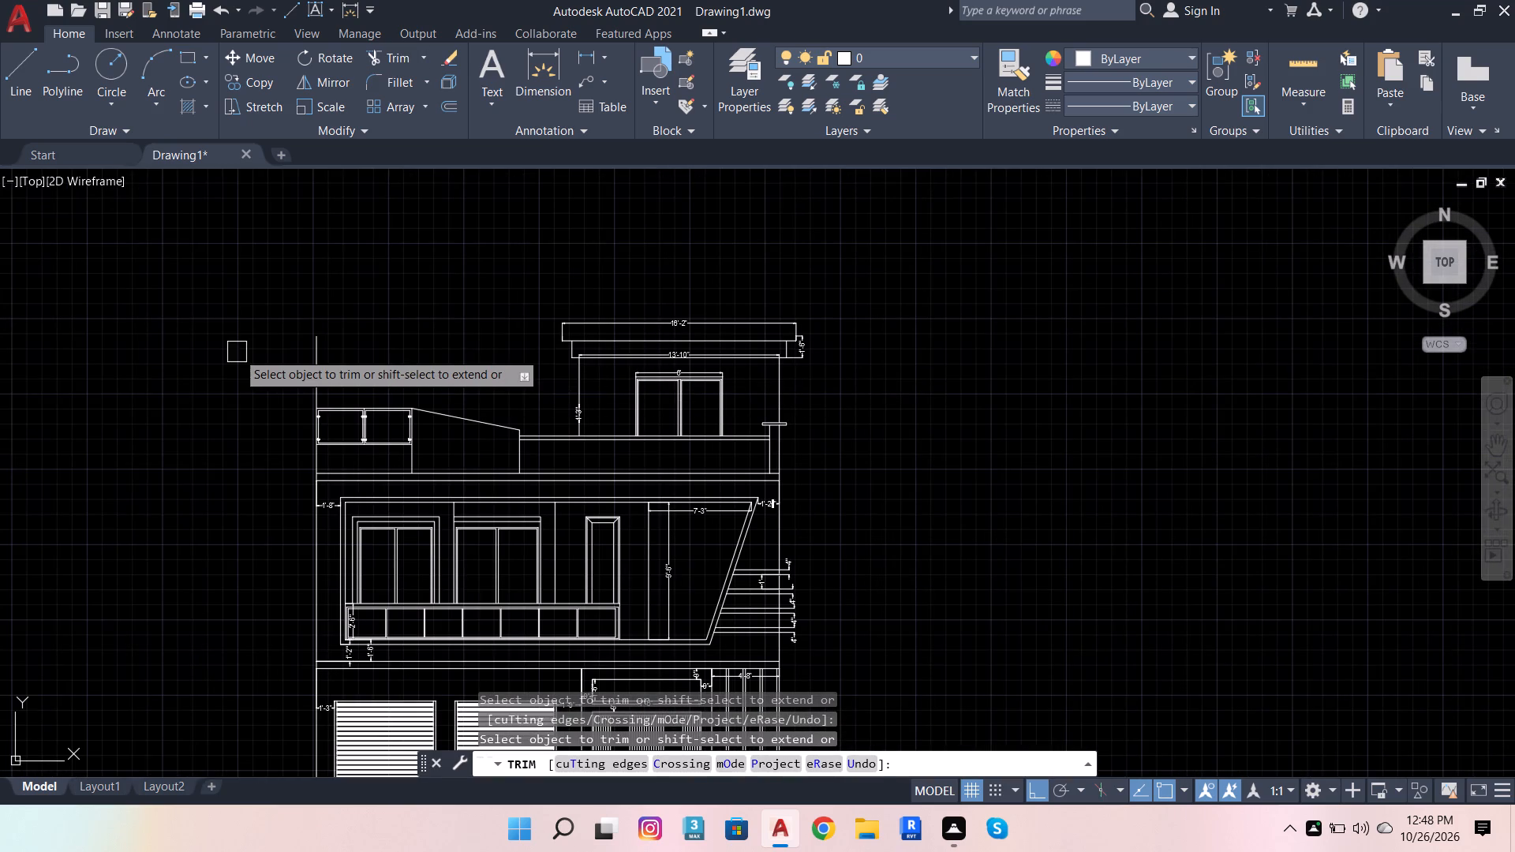
pyautogui.click(318, 363)
pyautogui.press('Escape')
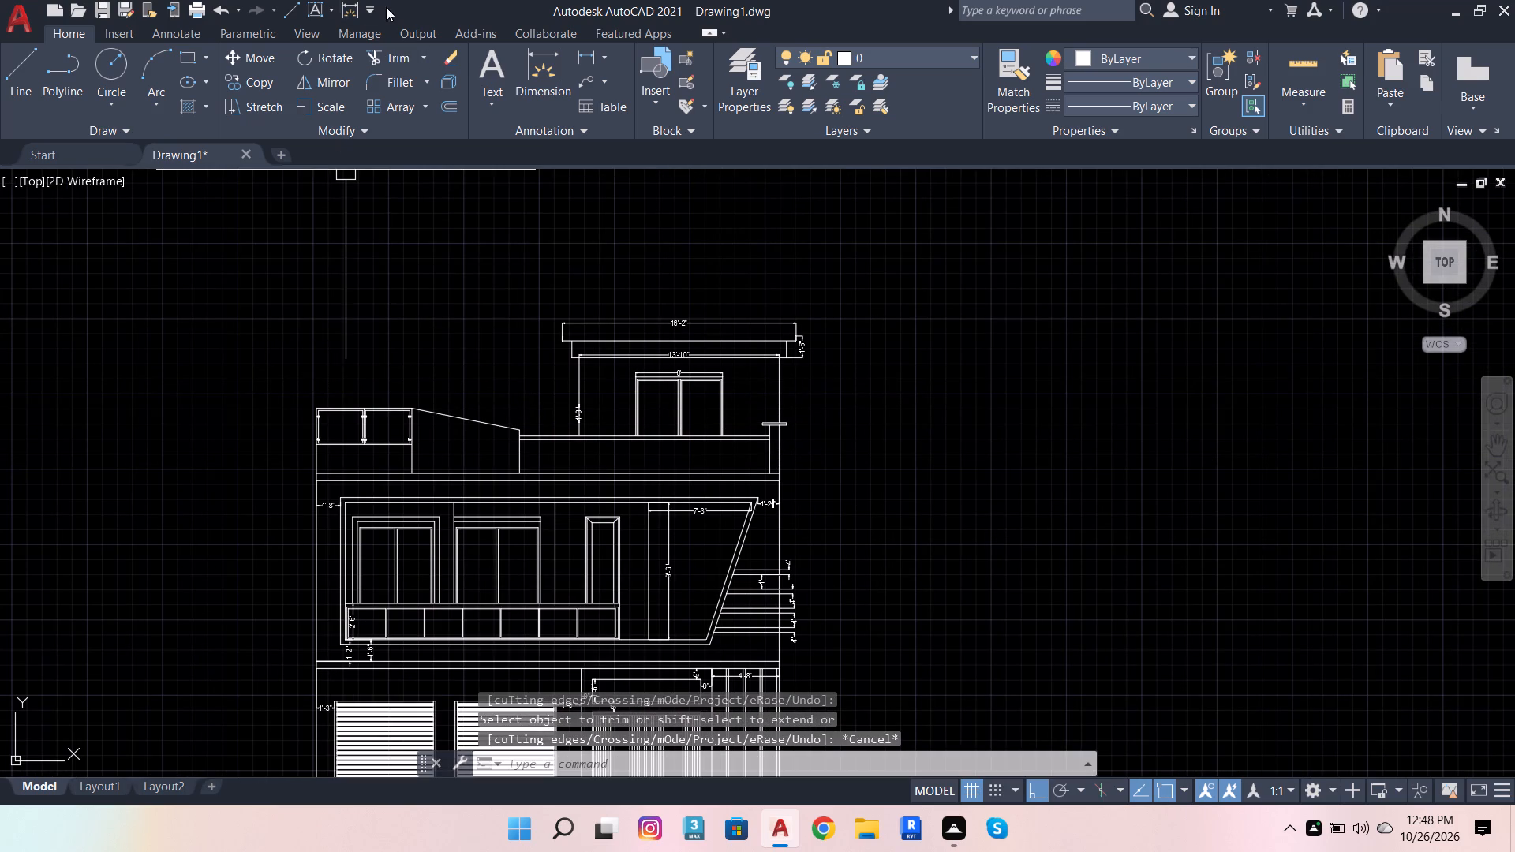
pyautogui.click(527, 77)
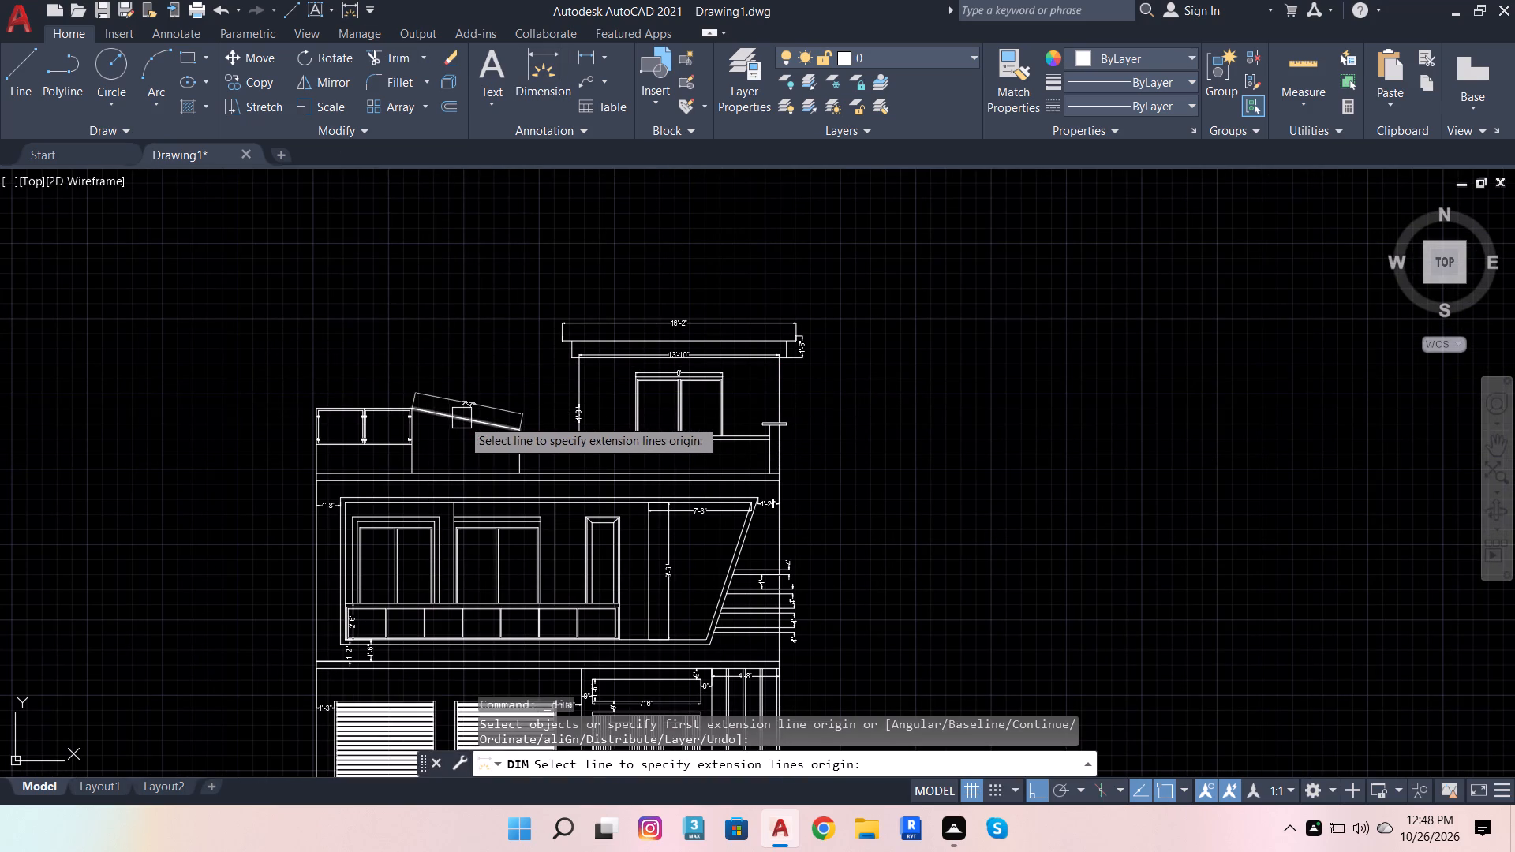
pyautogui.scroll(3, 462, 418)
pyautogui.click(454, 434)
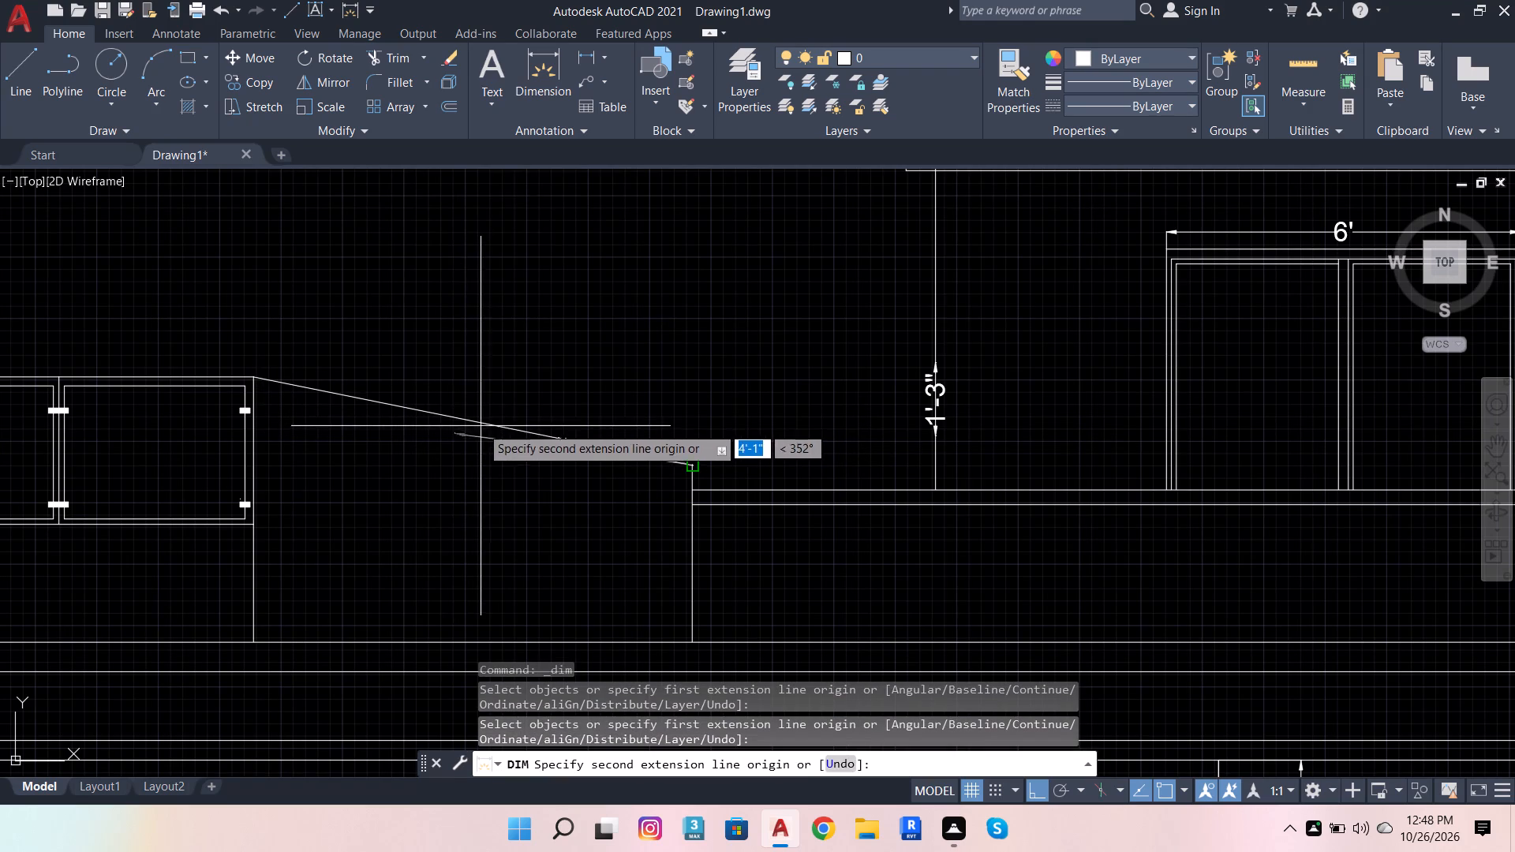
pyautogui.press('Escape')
# Dimension the horizontal length of the sloping parapet line on the top floor, placing the dimension level with its upper end.
pyautogui.click(553, 62)
pyautogui.click(496, 433)
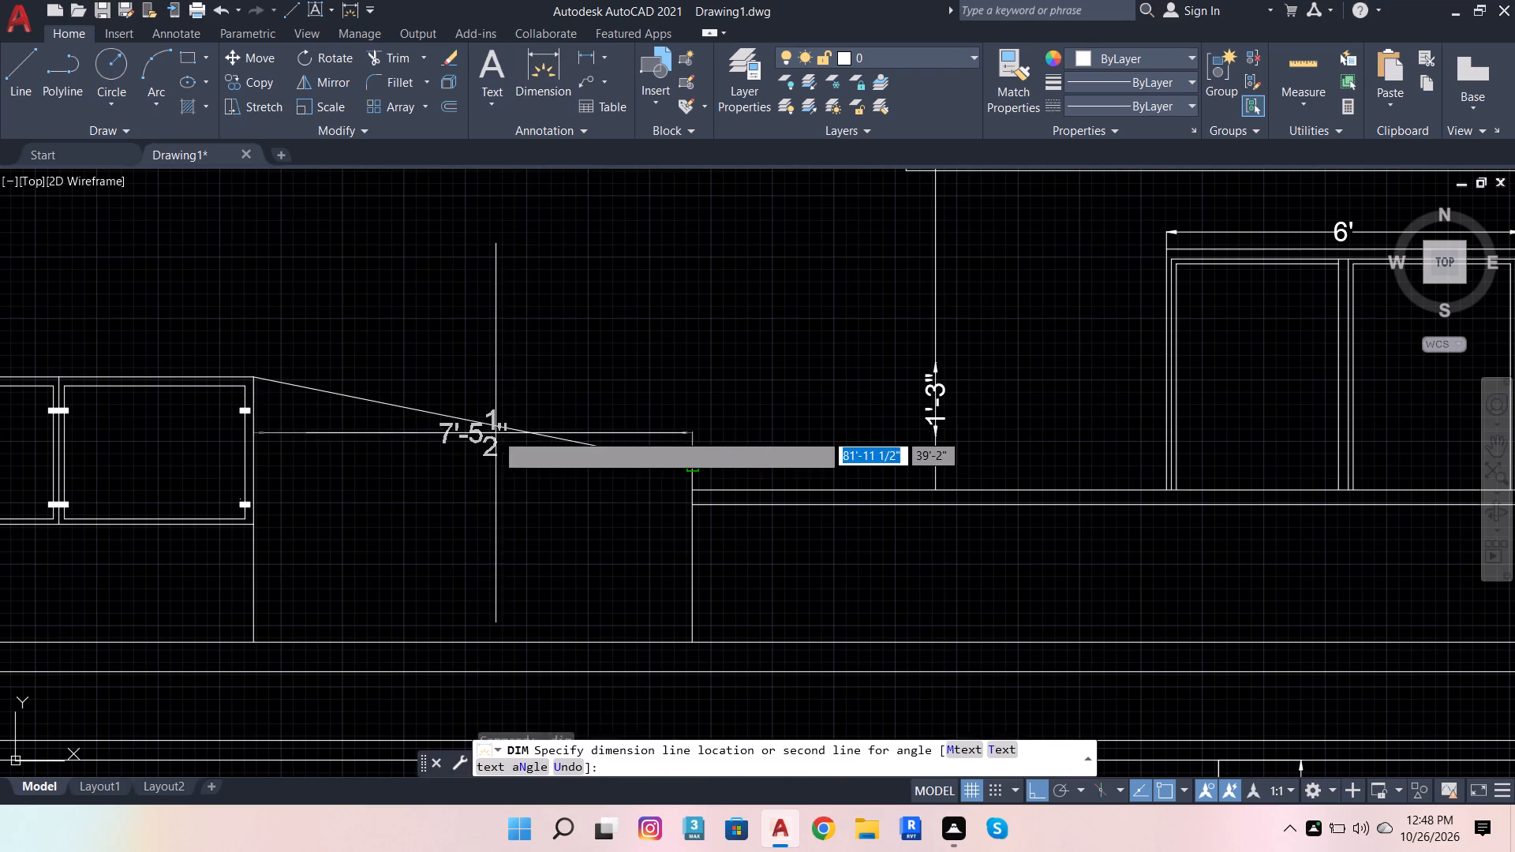
pyautogui.click(251, 372)
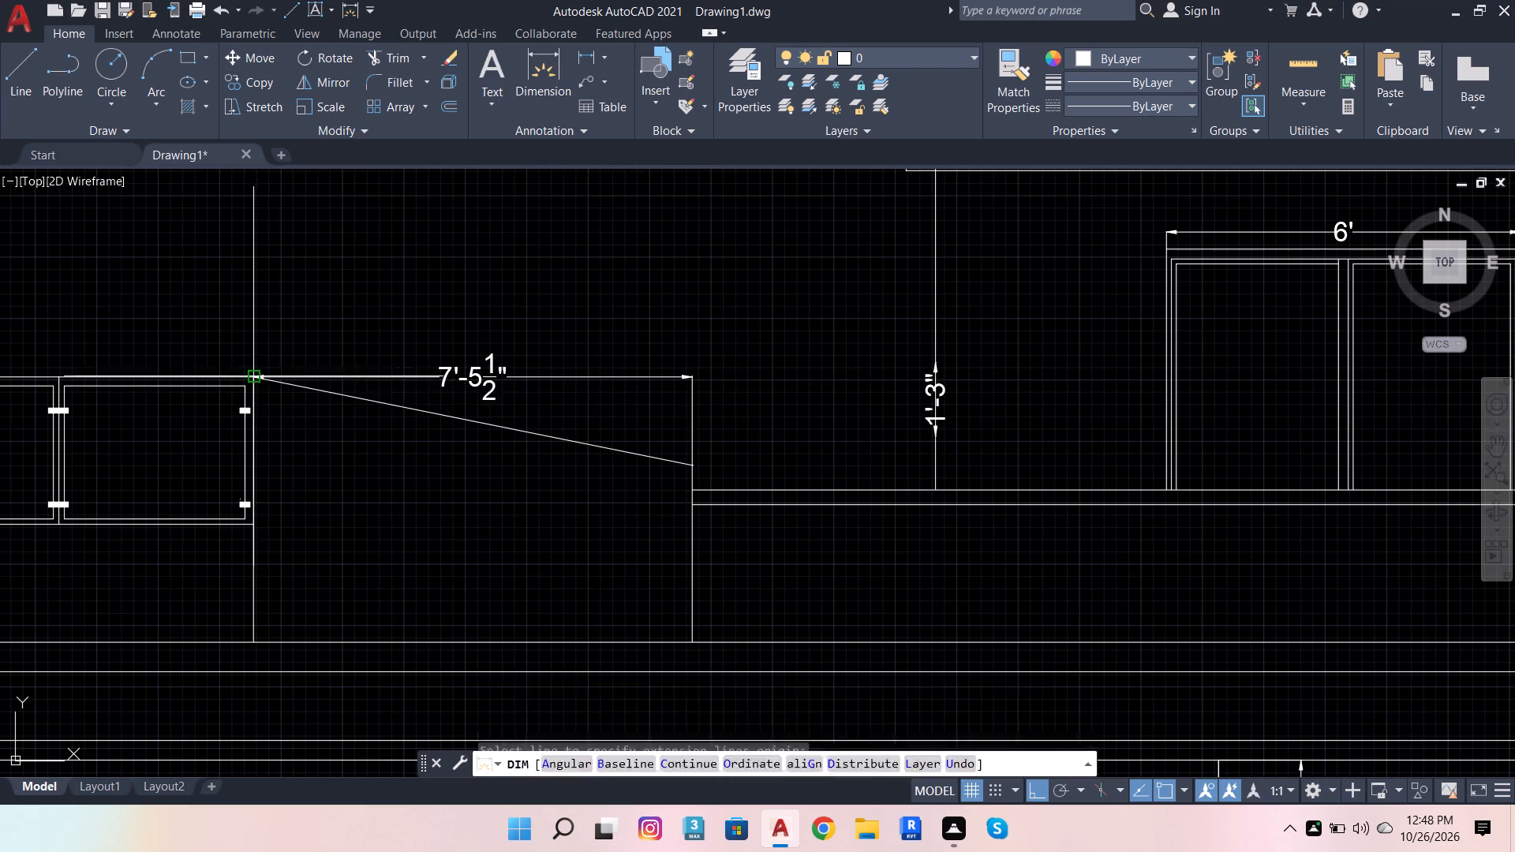
pyautogui.press('Escape')
pyautogui.press('Escape')
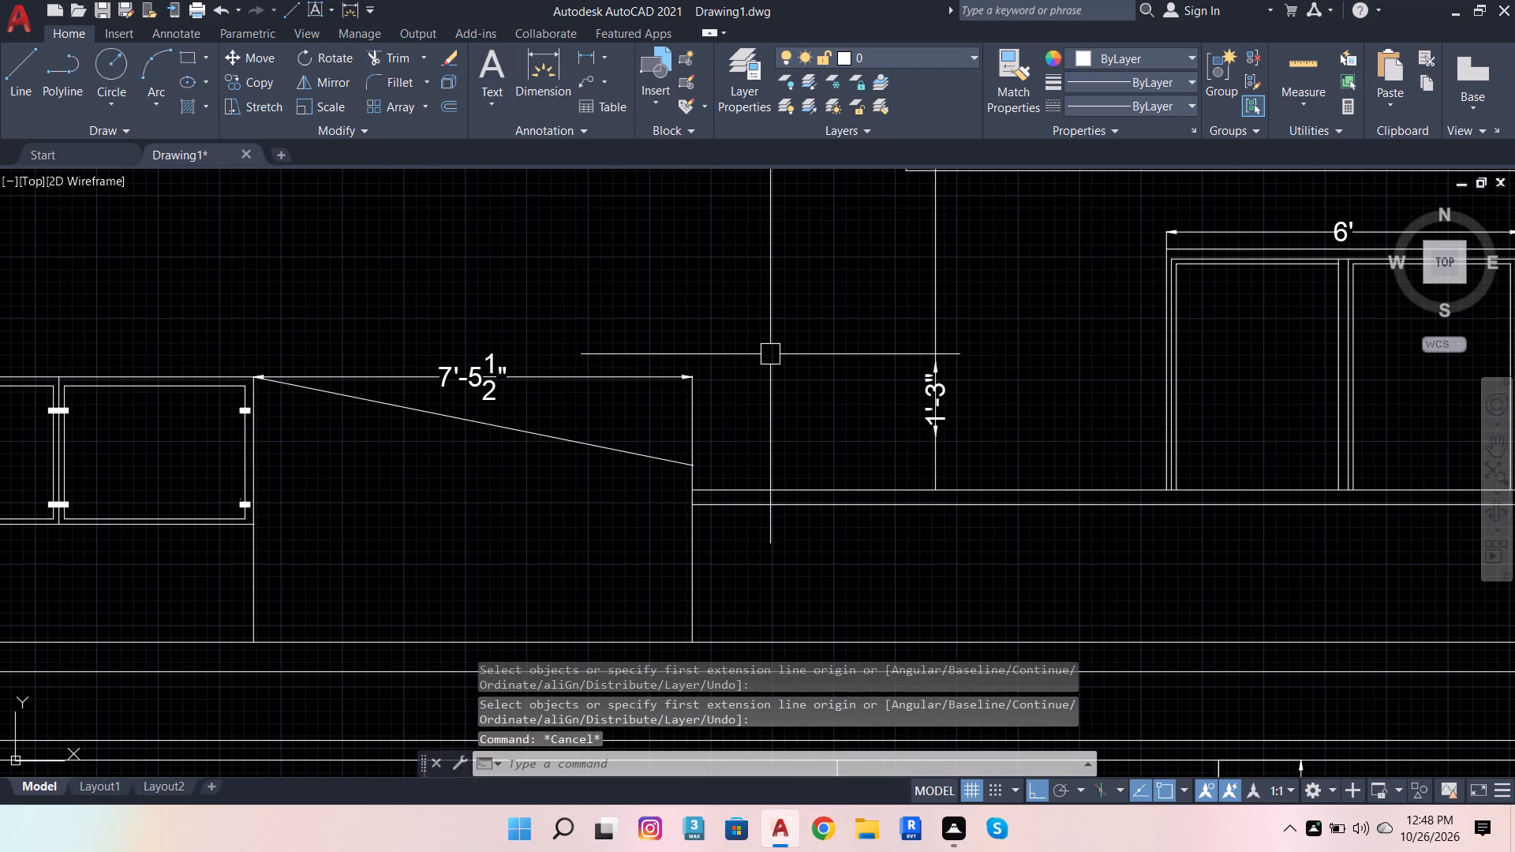
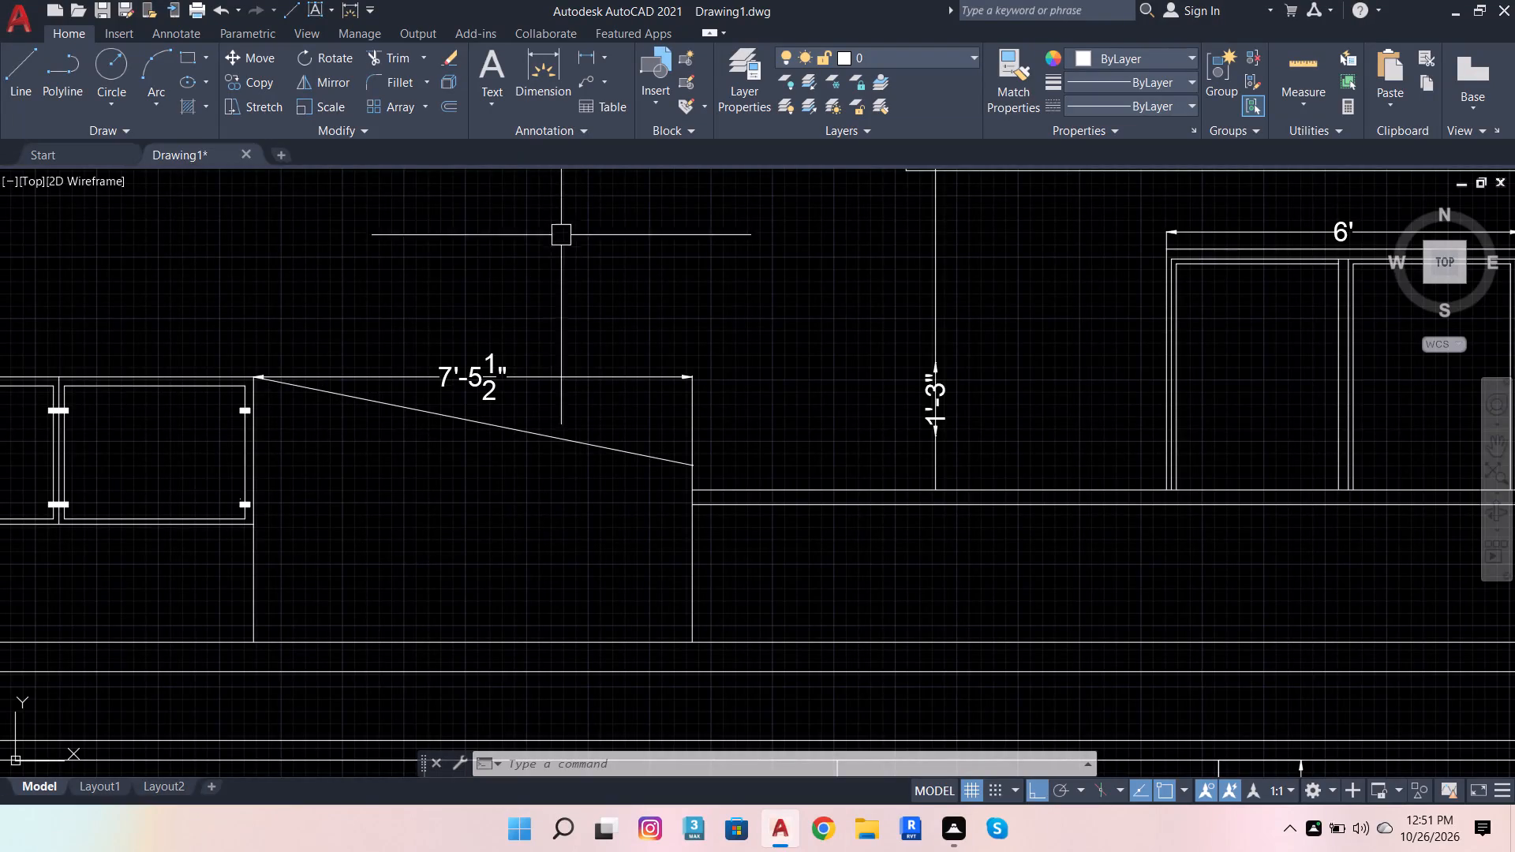
# Override the text of the dimension above the sloping parapet line with 7'-4 1/4", the fraction stacked.
pyautogui.scroll(3, 432, 356)
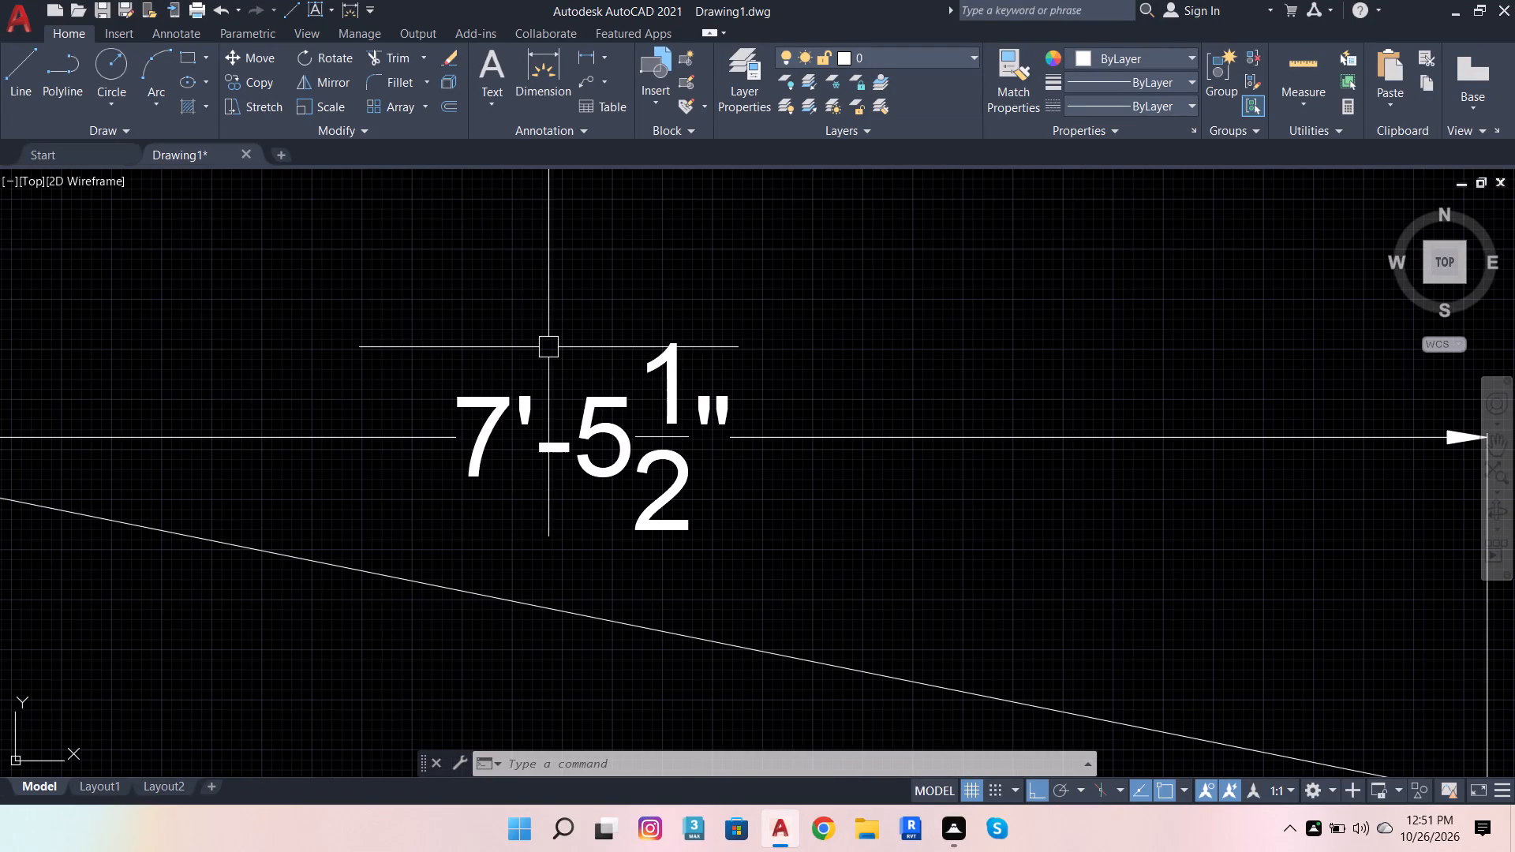
pyautogui.tripleClick(609, 474)
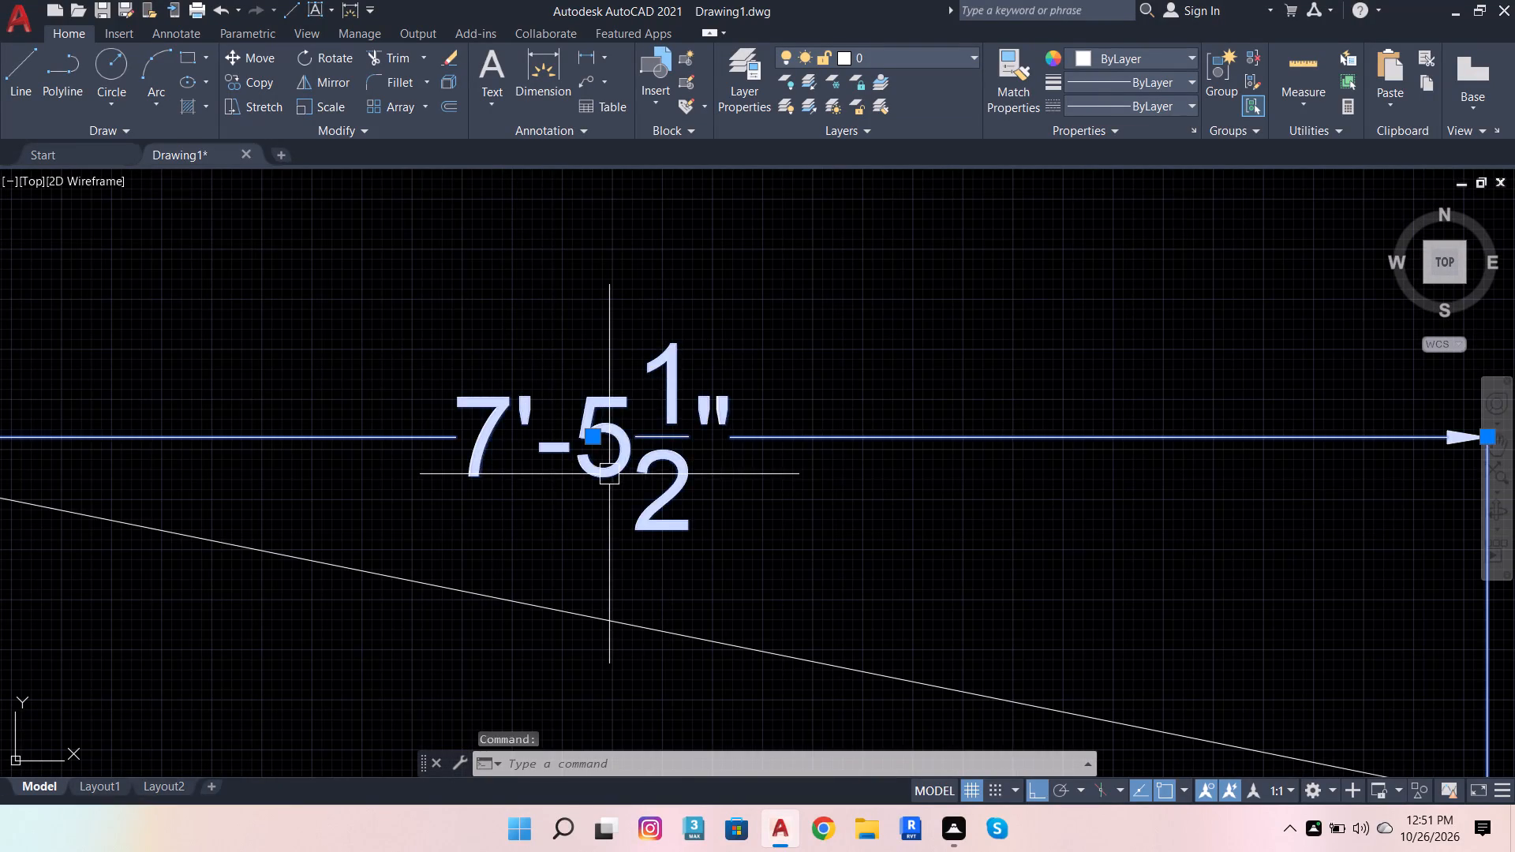
pyautogui.click(625, 467)
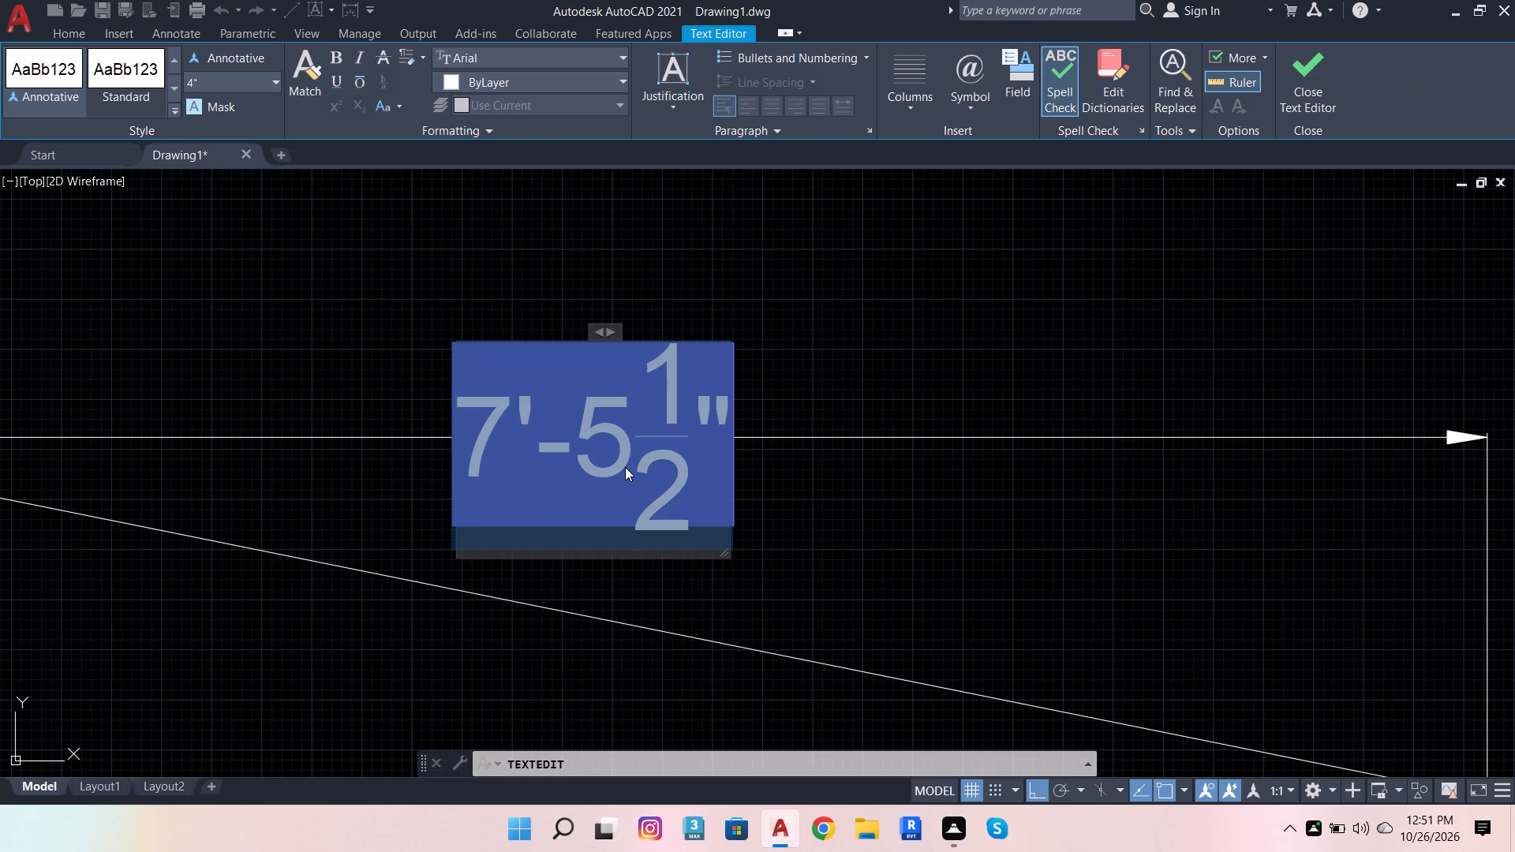
pyautogui.press('BackSpace')
pyautogui.write("7'")
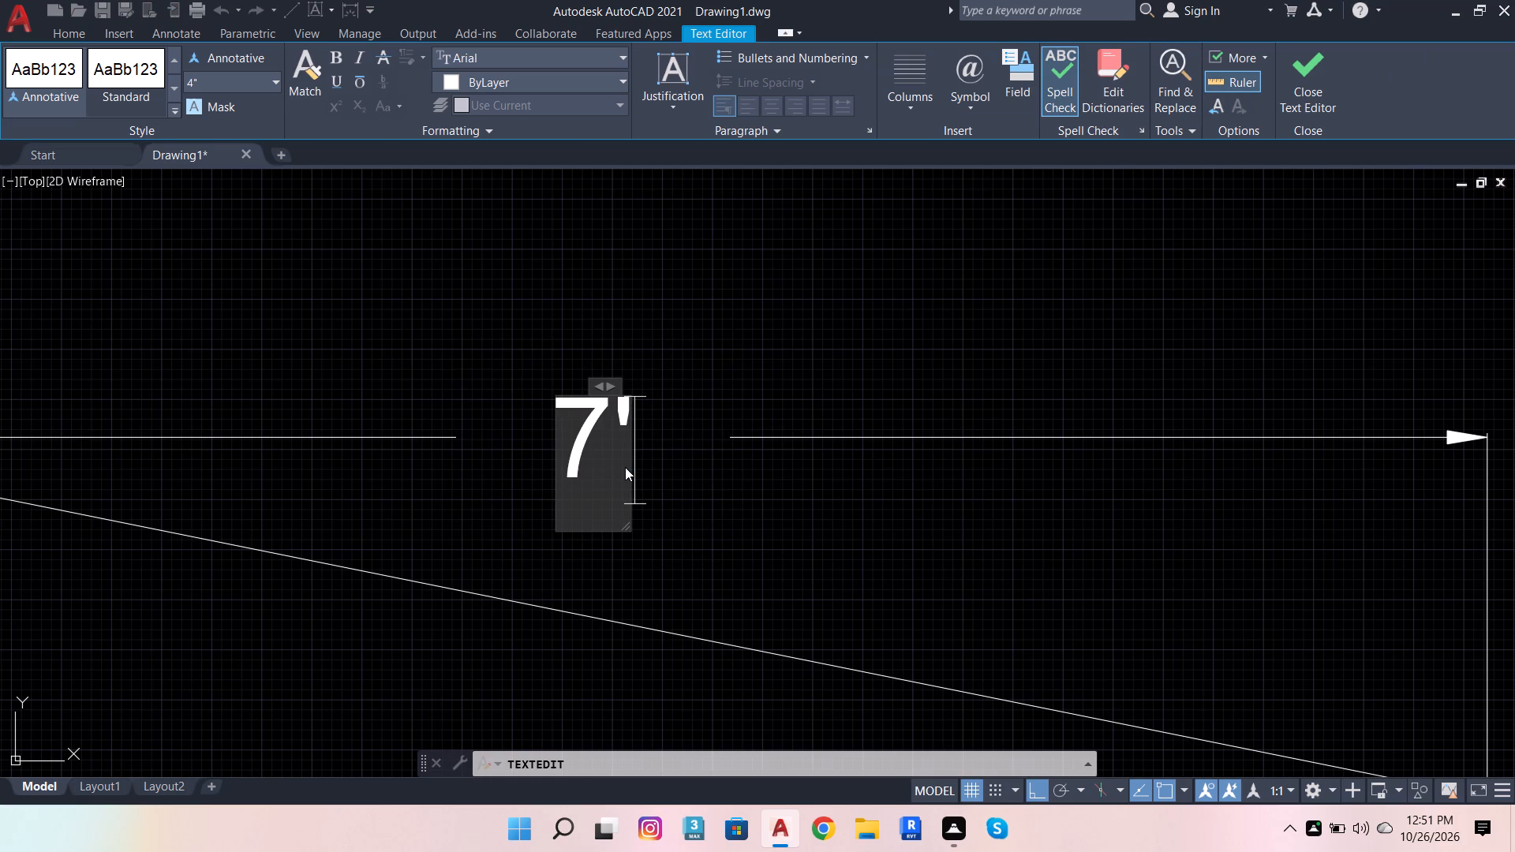
pyautogui.press('-')
pyautogui.press('5')
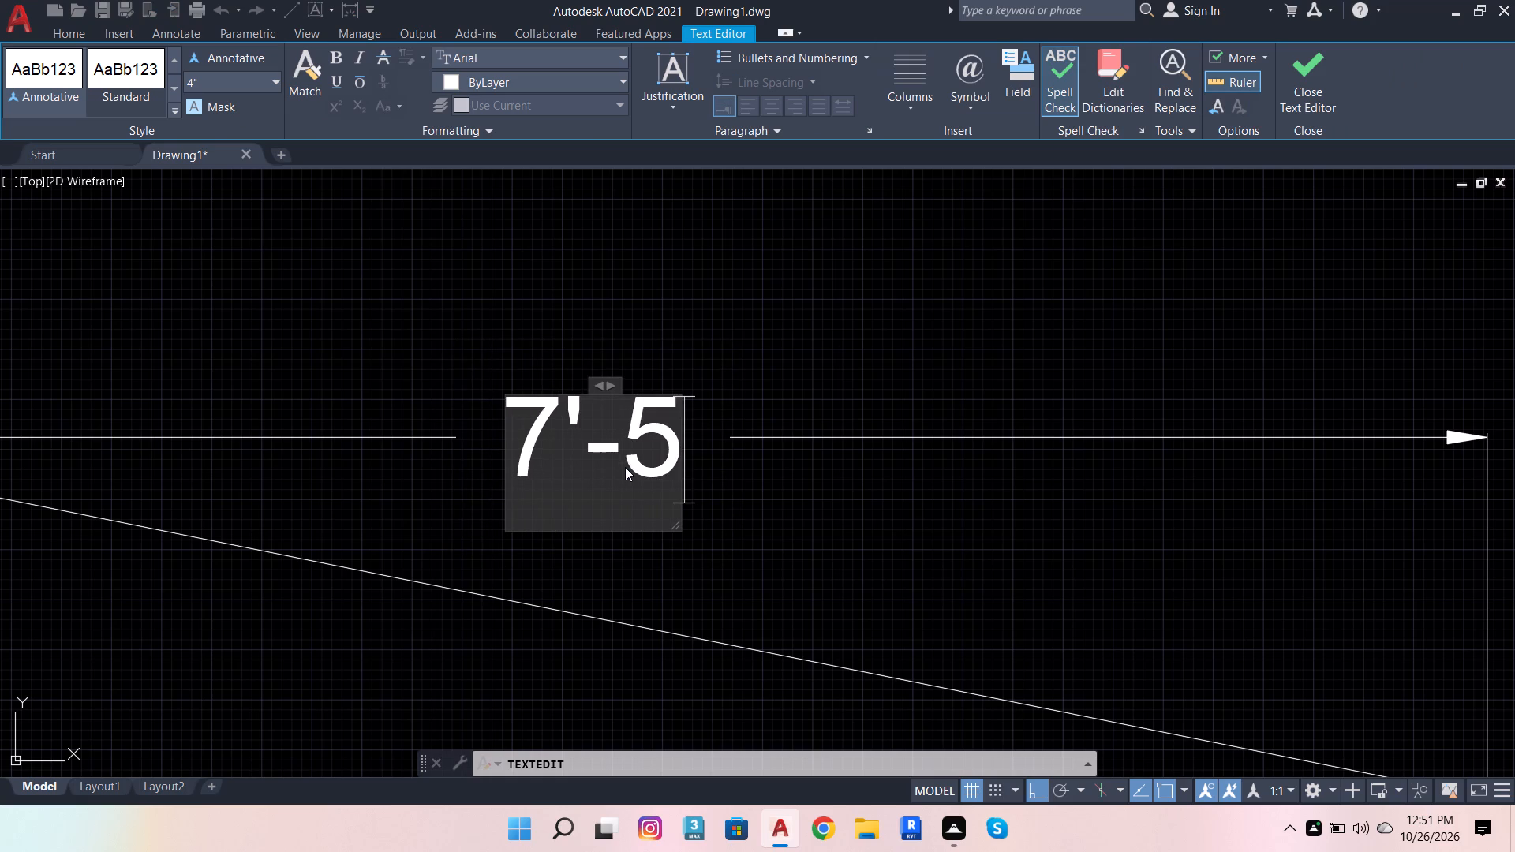
pyautogui.press('BackSpace')
pyautogui.write('4"')
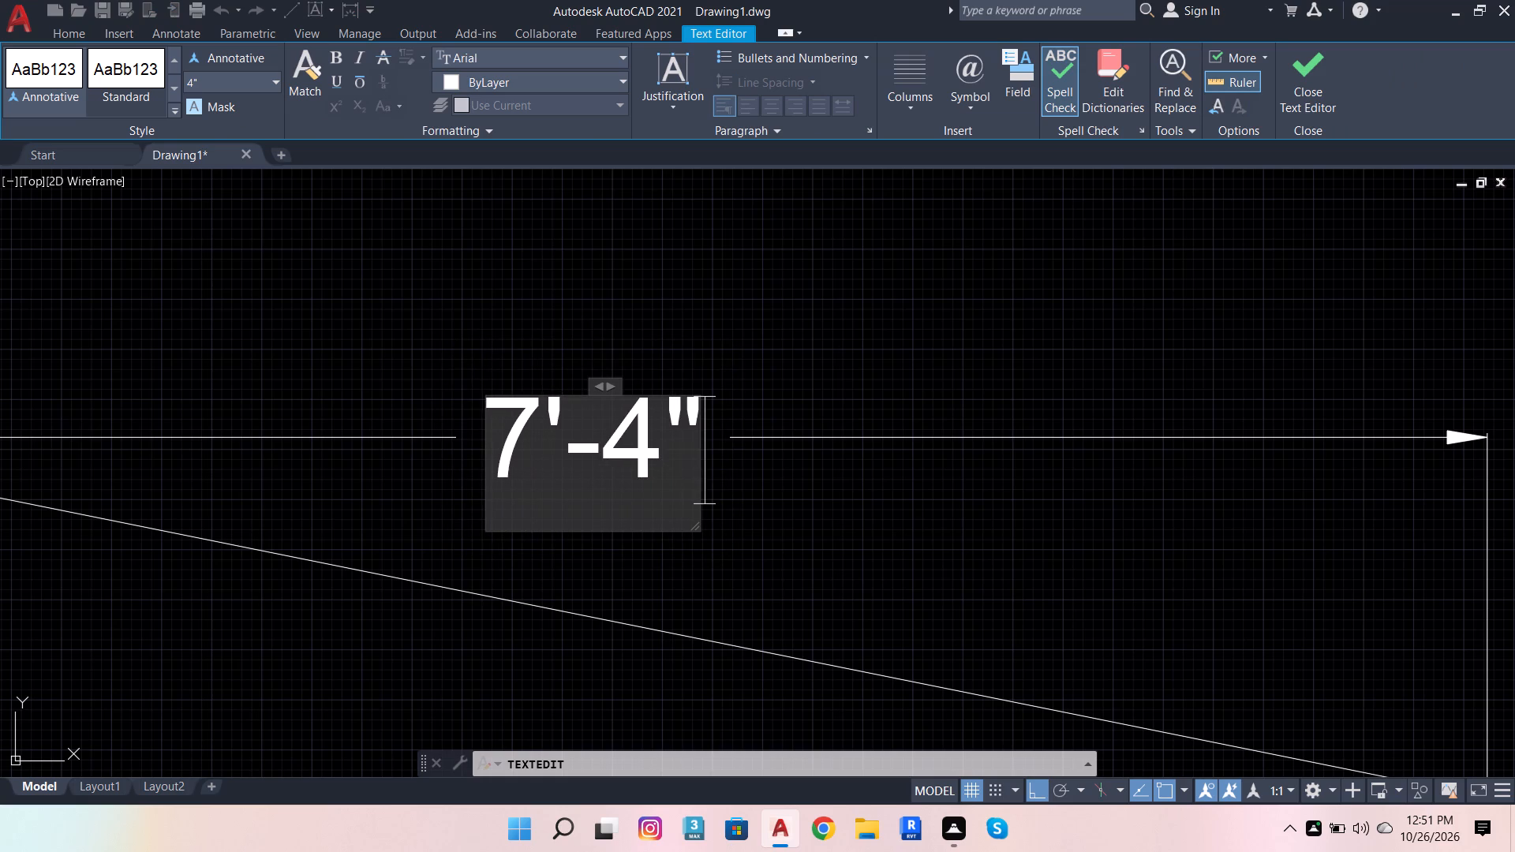
pyautogui.press('BackSpace')
pyautogui.press('space')
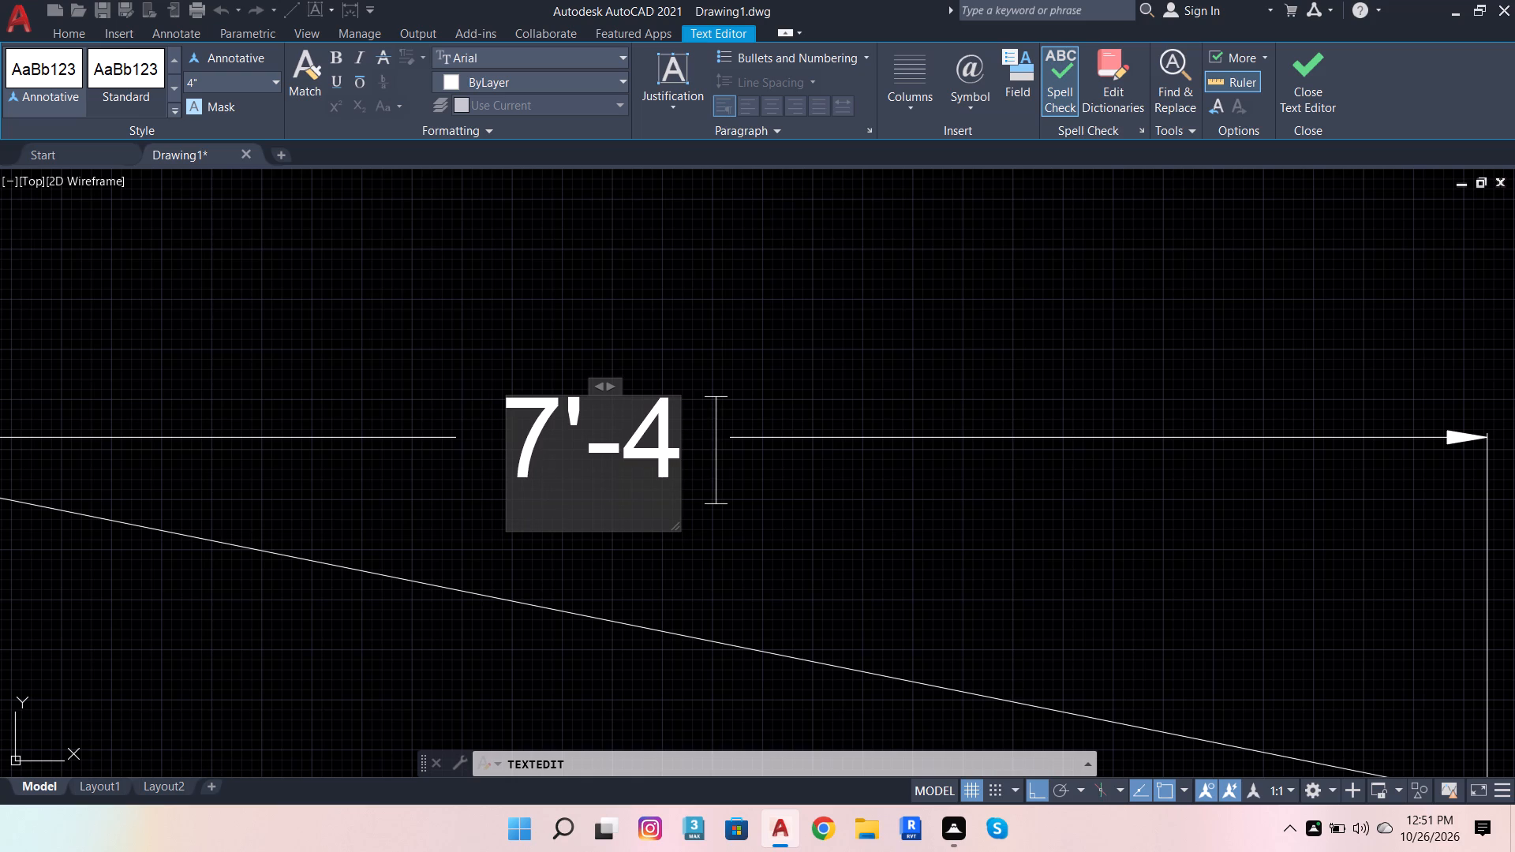
pyautogui.press('1')
pyautogui.write('/4')
pyautogui.press('Return')
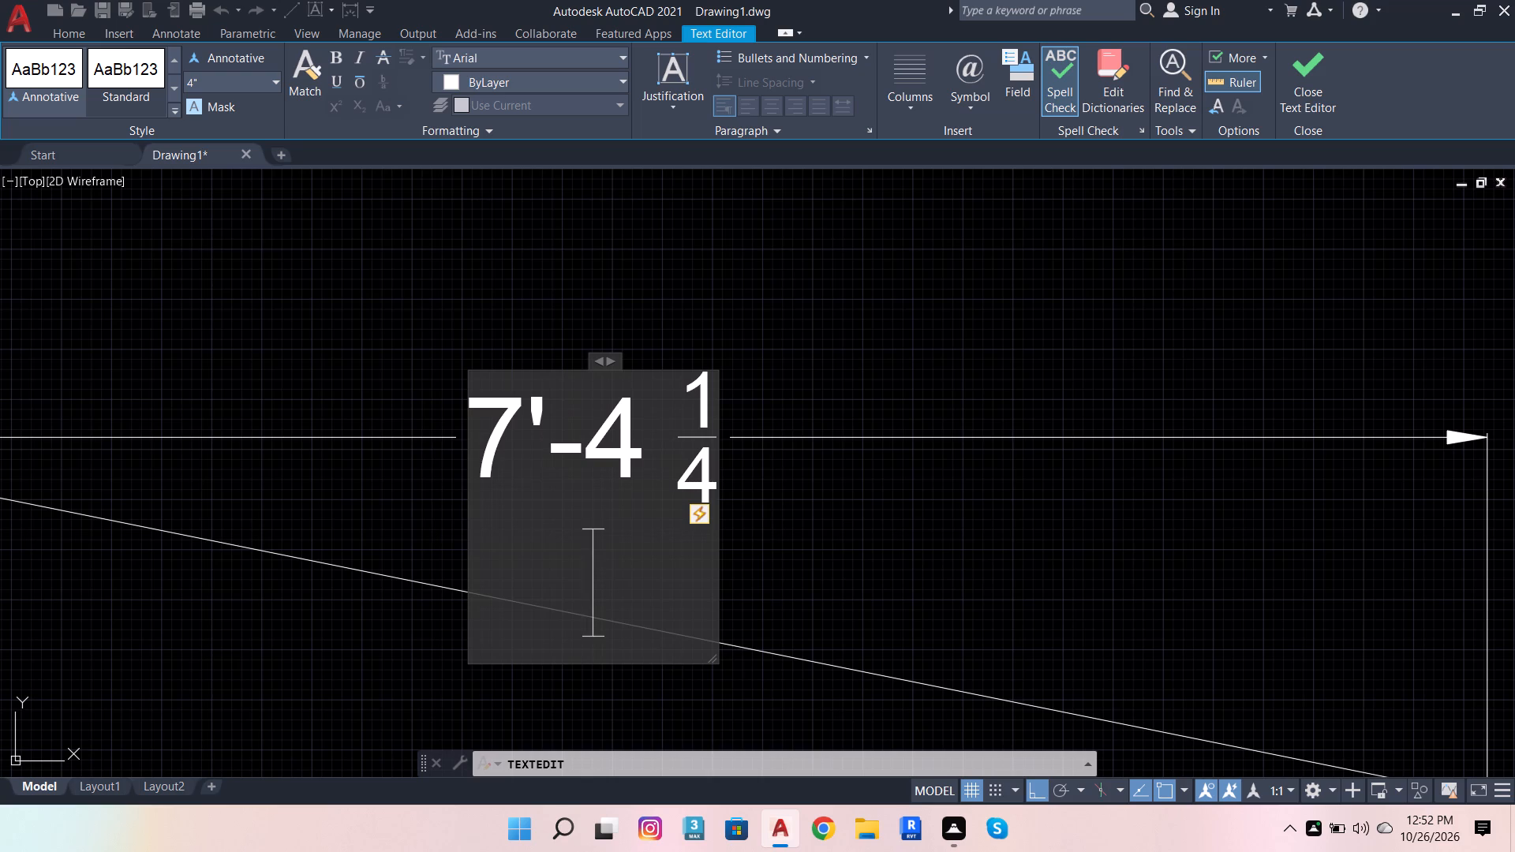
pyautogui.click(681, 436)
pyautogui.click(675, 426)
pyautogui.press('space')
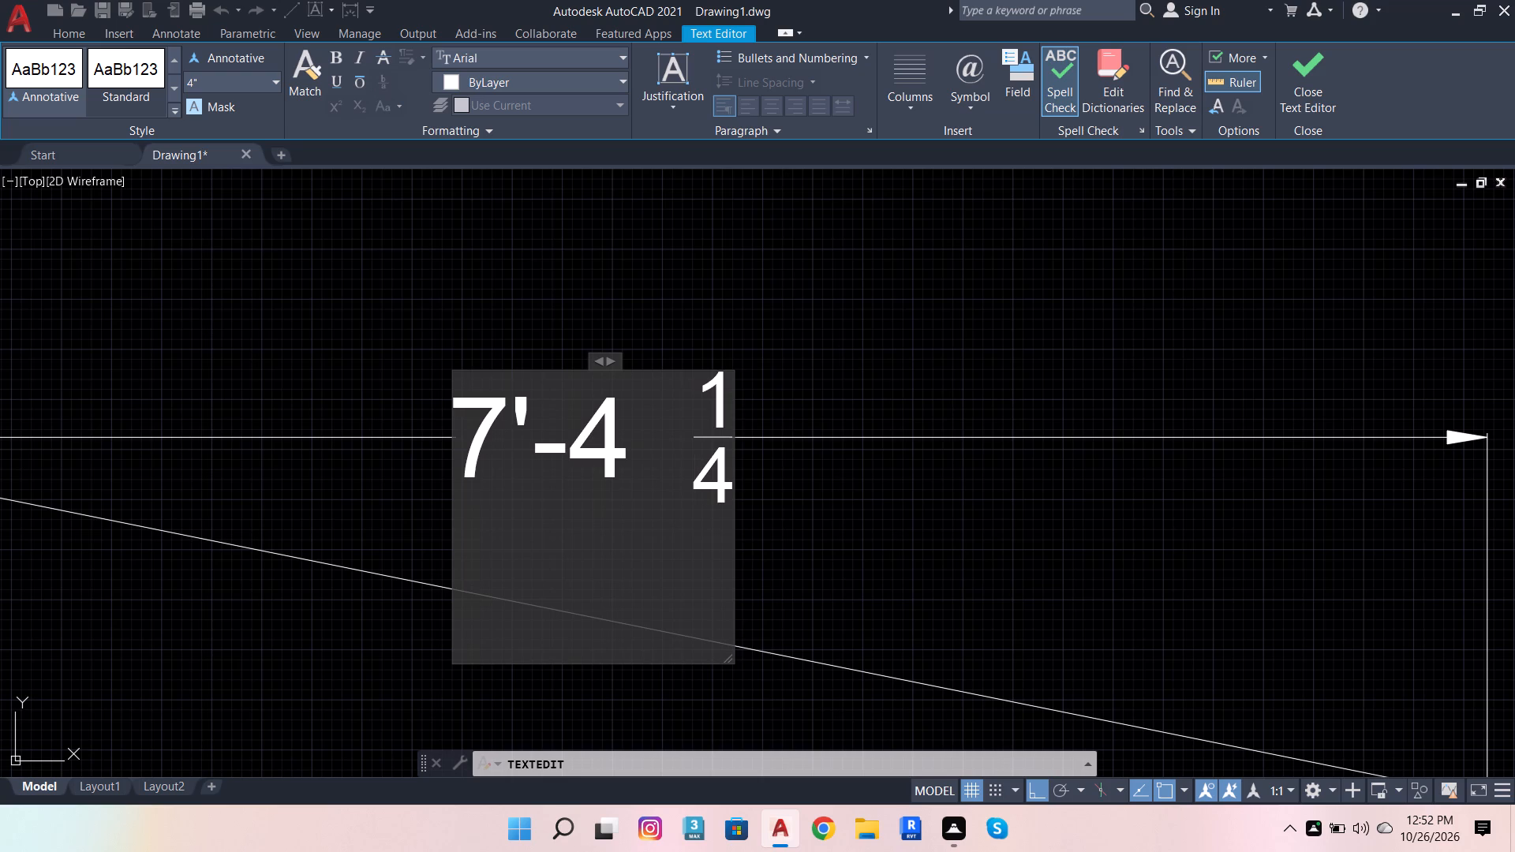
pyautogui.press('BackSpace')
pyautogui.press('BackSpace')
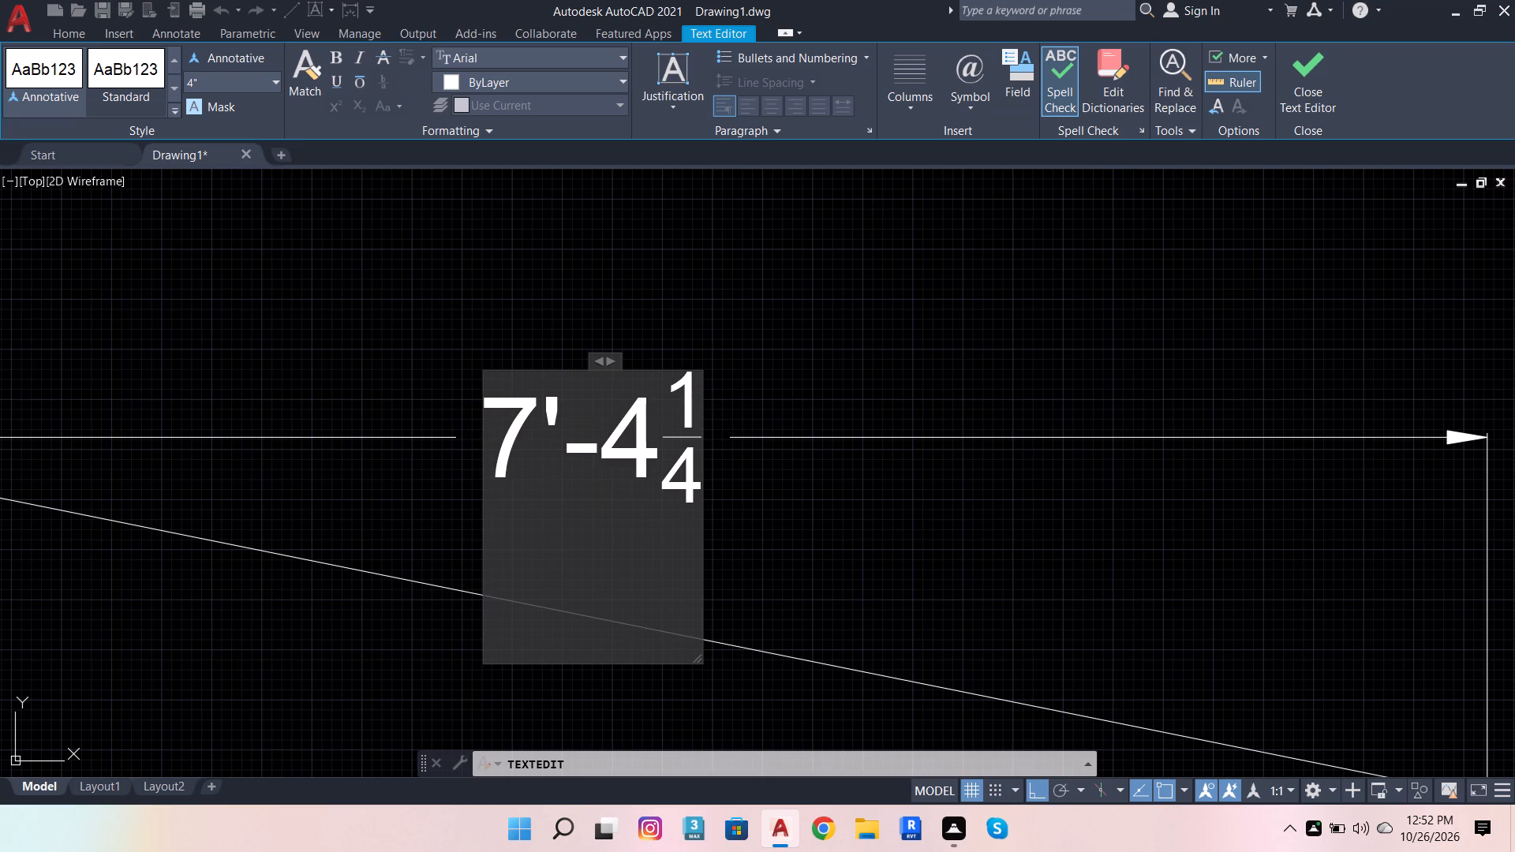
pyautogui.press('Right')
pyautogui.press('Right')
pyautogui.press('space')
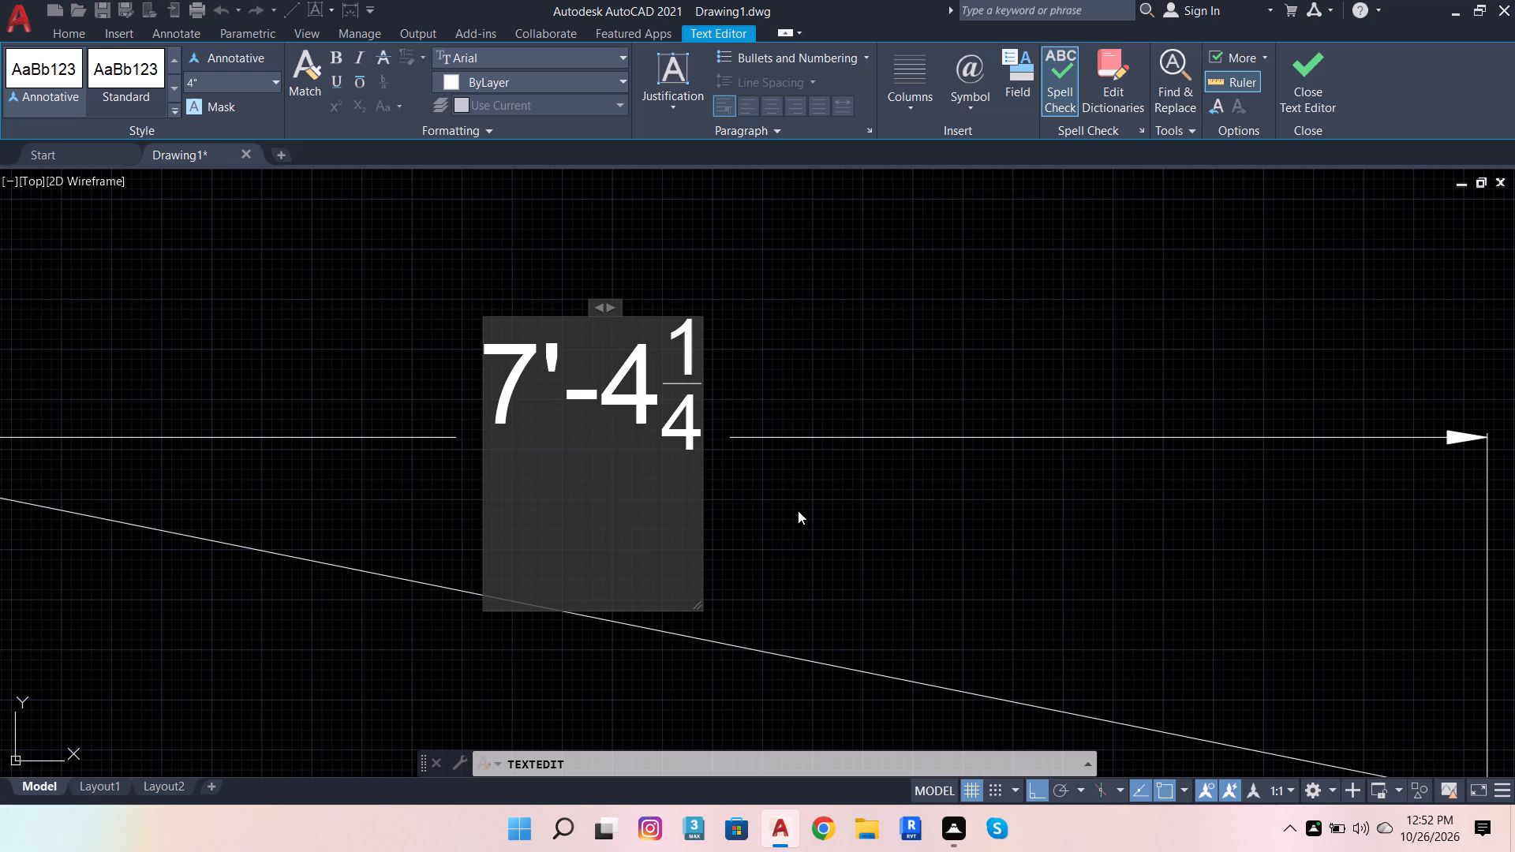
pyautogui.click(705, 386)
pyautogui.hotkey('shift', '"')
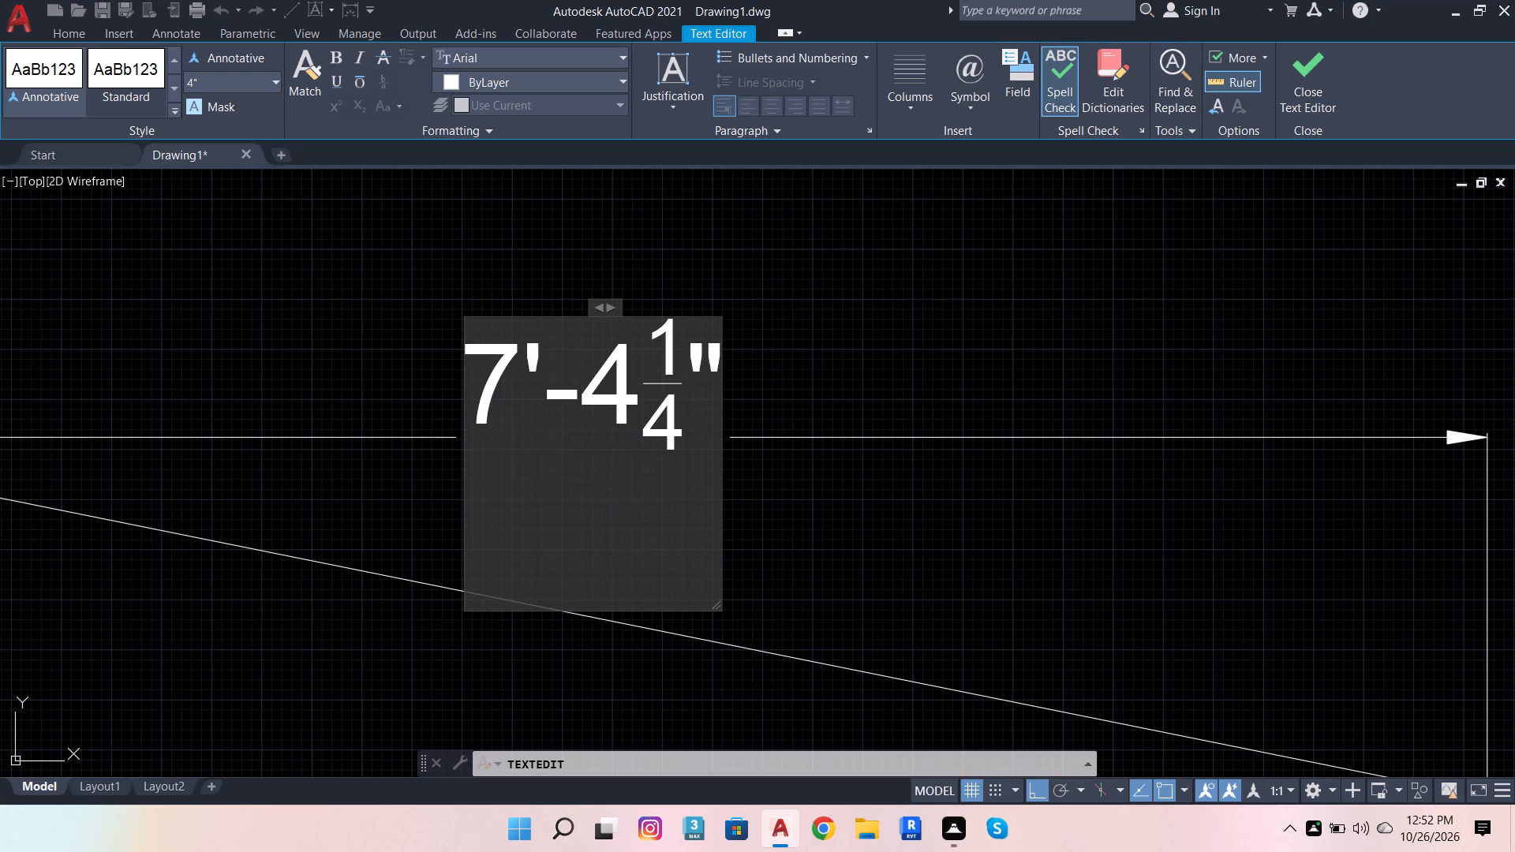
pyautogui.click(824, 356)
pyautogui.scroll(-3, 574, 521)
pyautogui.scroll(2, 623, 473)
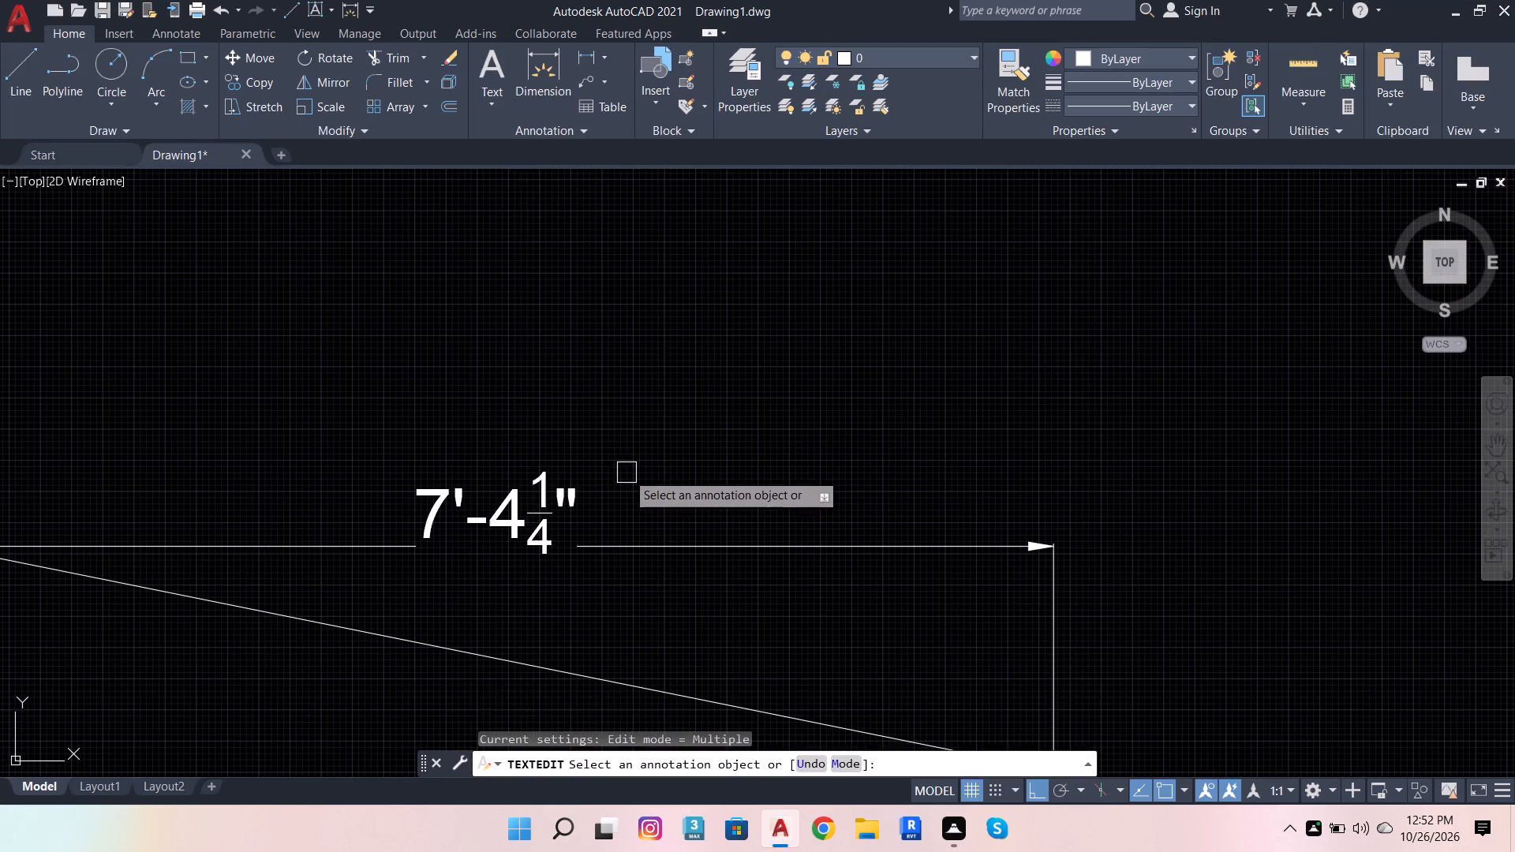
pyautogui.press('Escape')
pyautogui.press('Escape')
pyautogui.press('Escape')
pyautogui.press('Escape')
pyautogui.press('Escape')
pyautogui.press('Escape')
pyautogui.press('Escape')
pyautogui.press('Escape')
pyautogui.press('Escape')
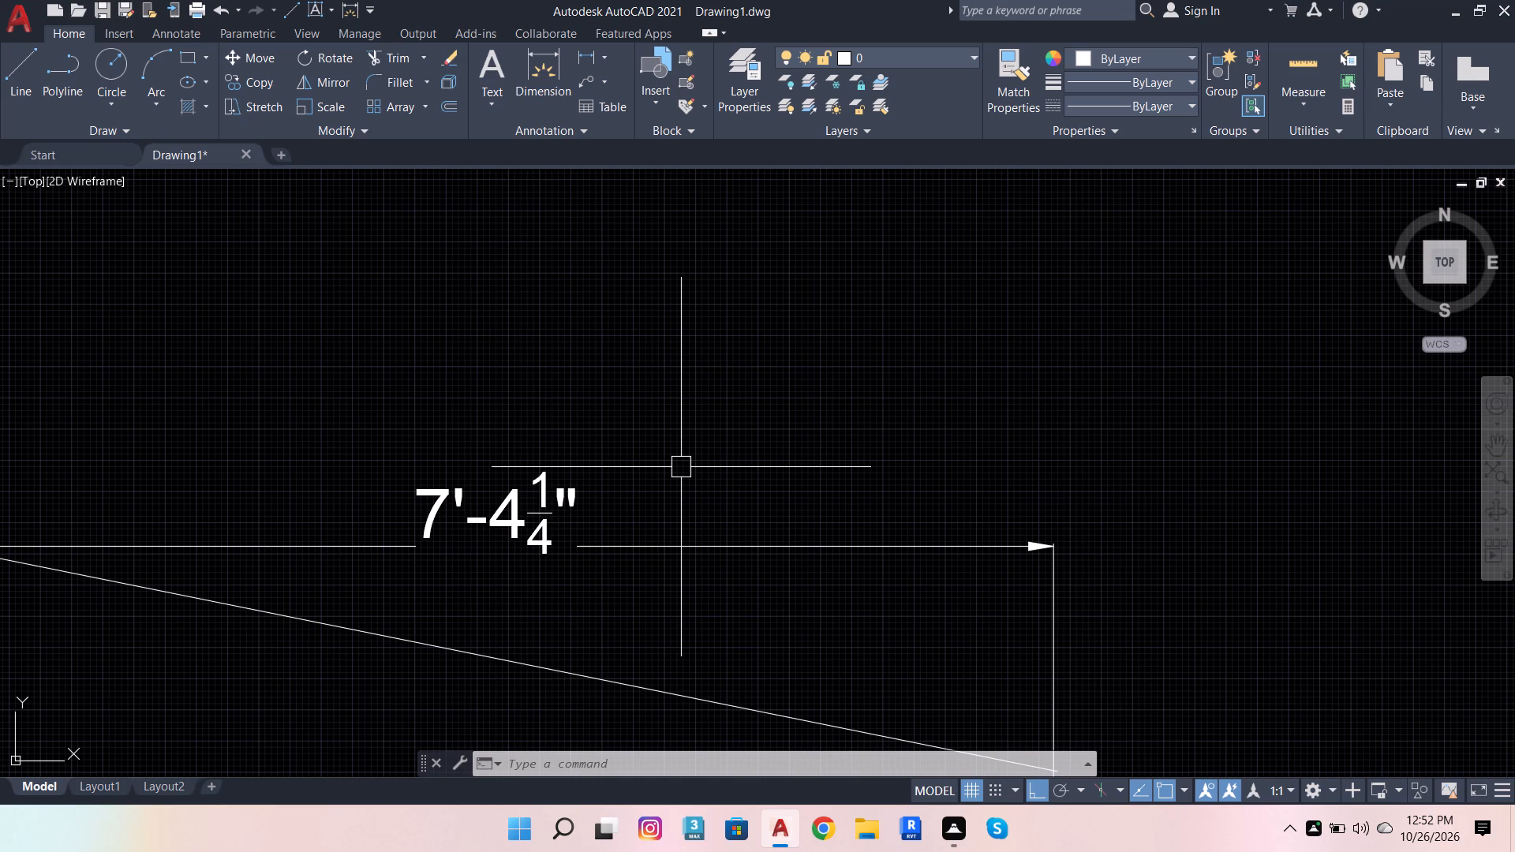
# Dimension the height of the vertical wall line below the lower end of the sloping parapet, placing the dimension just beside that line.
pyautogui.scroll(-5, 1044, 848)
pyautogui.scroll(-5, 687, 539)
pyautogui.scroll(3, 670, 556)
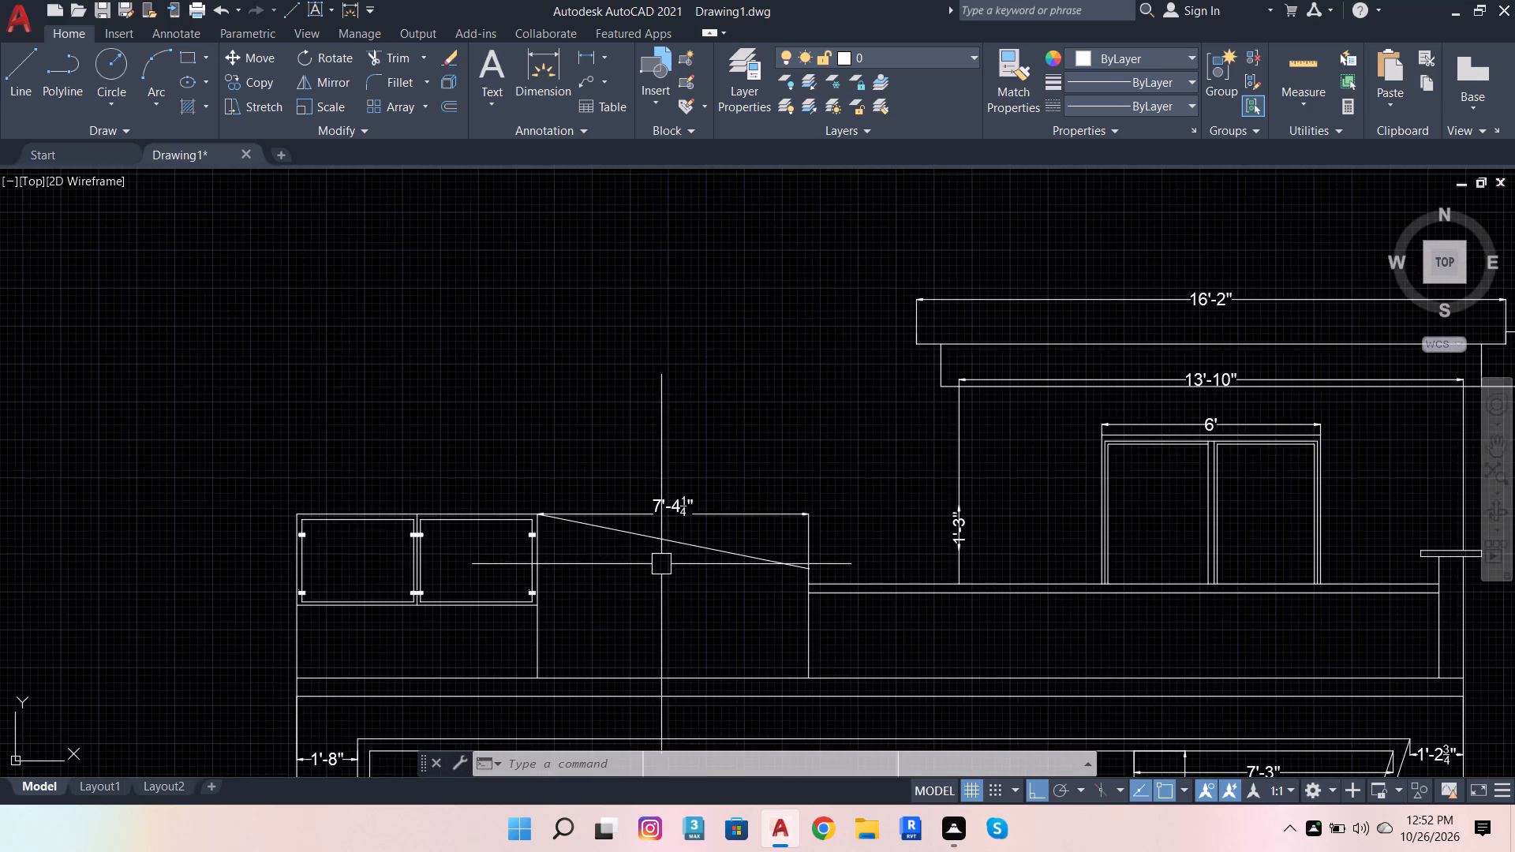
pyautogui.click(548, 92)
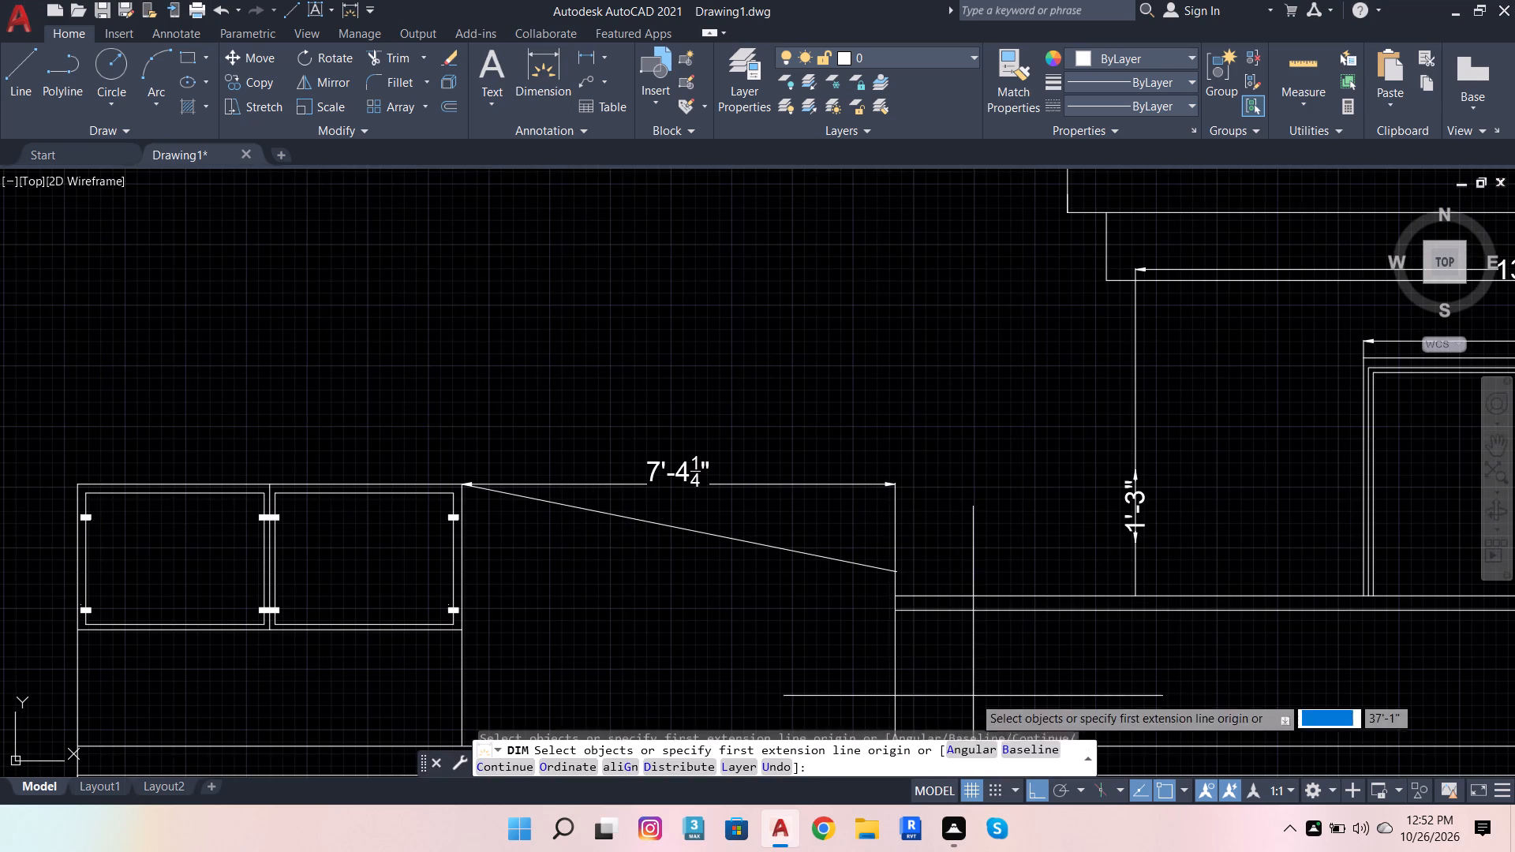
pyautogui.click(896, 656)
pyautogui.scroll(3, 909, 663)
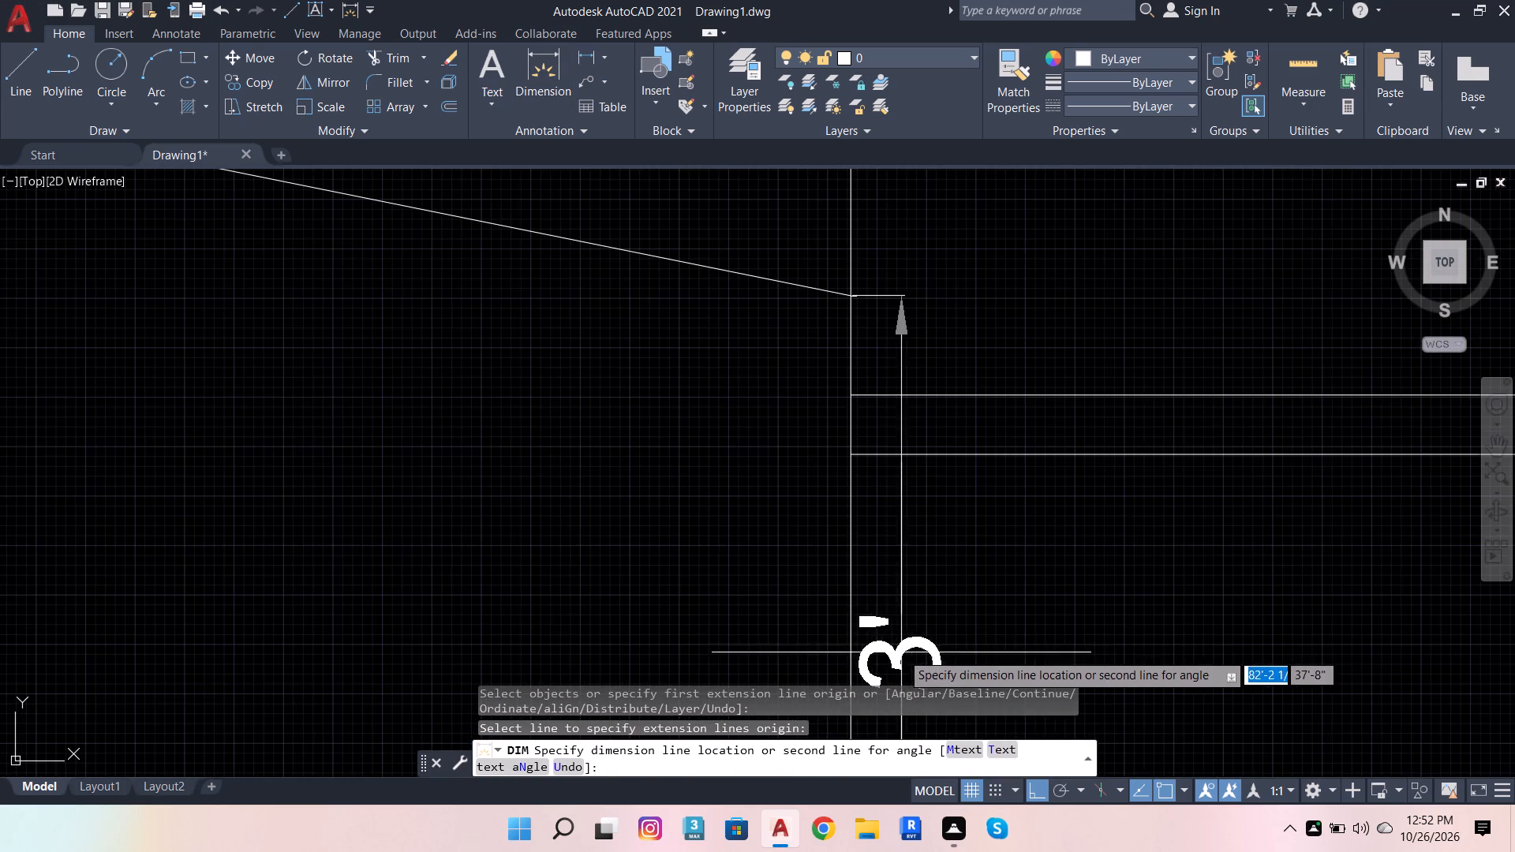
pyautogui.click(896, 637)
pyautogui.press('Escape')
pyautogui.scroll(-5, 757, 458)
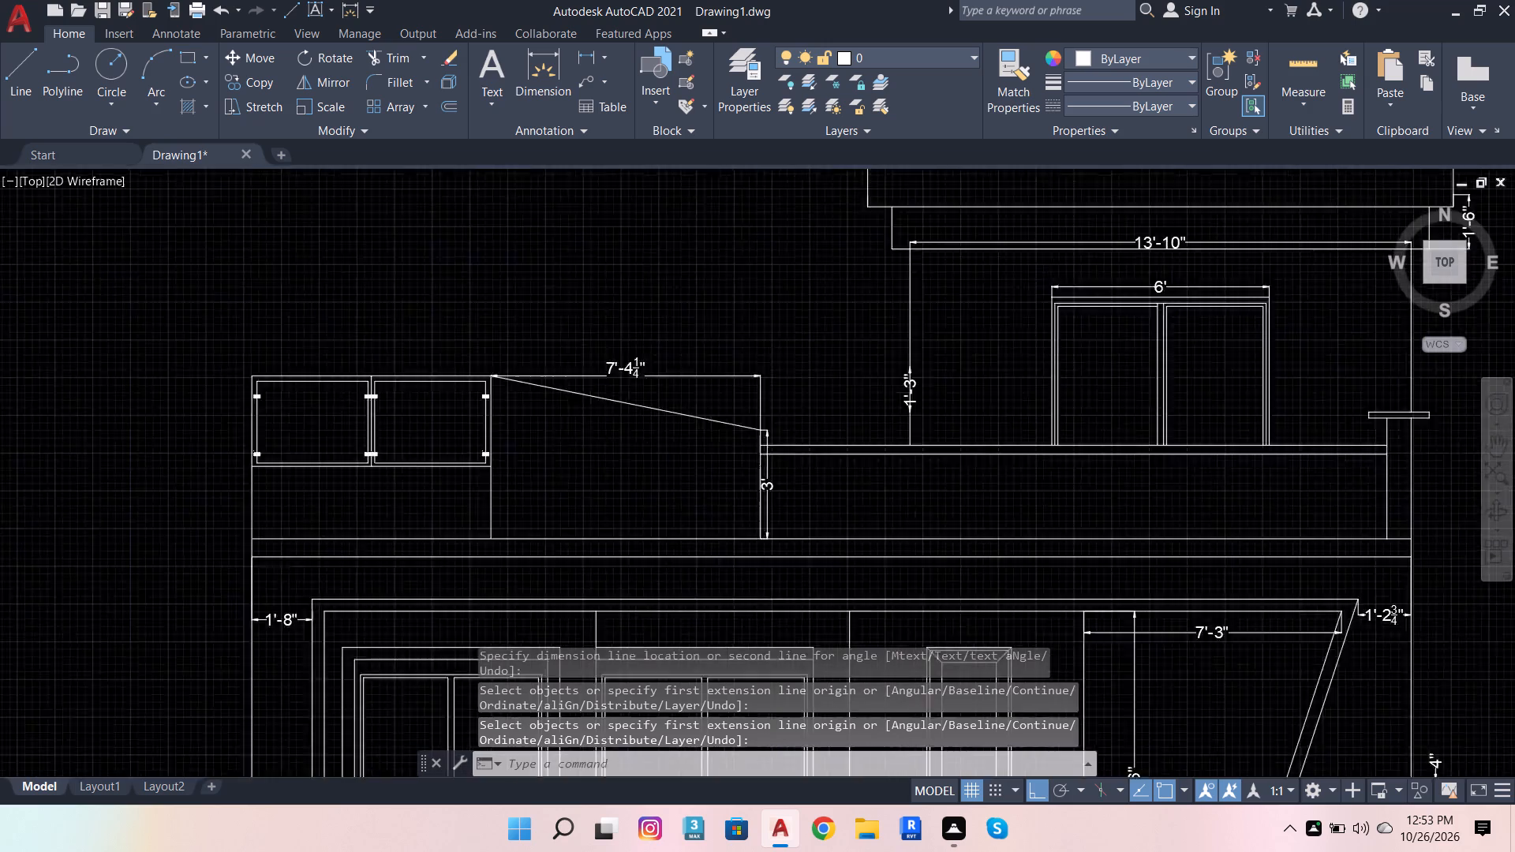
pyautogui.scroll(3, 757, 475)
pyautogui.press('Escape')
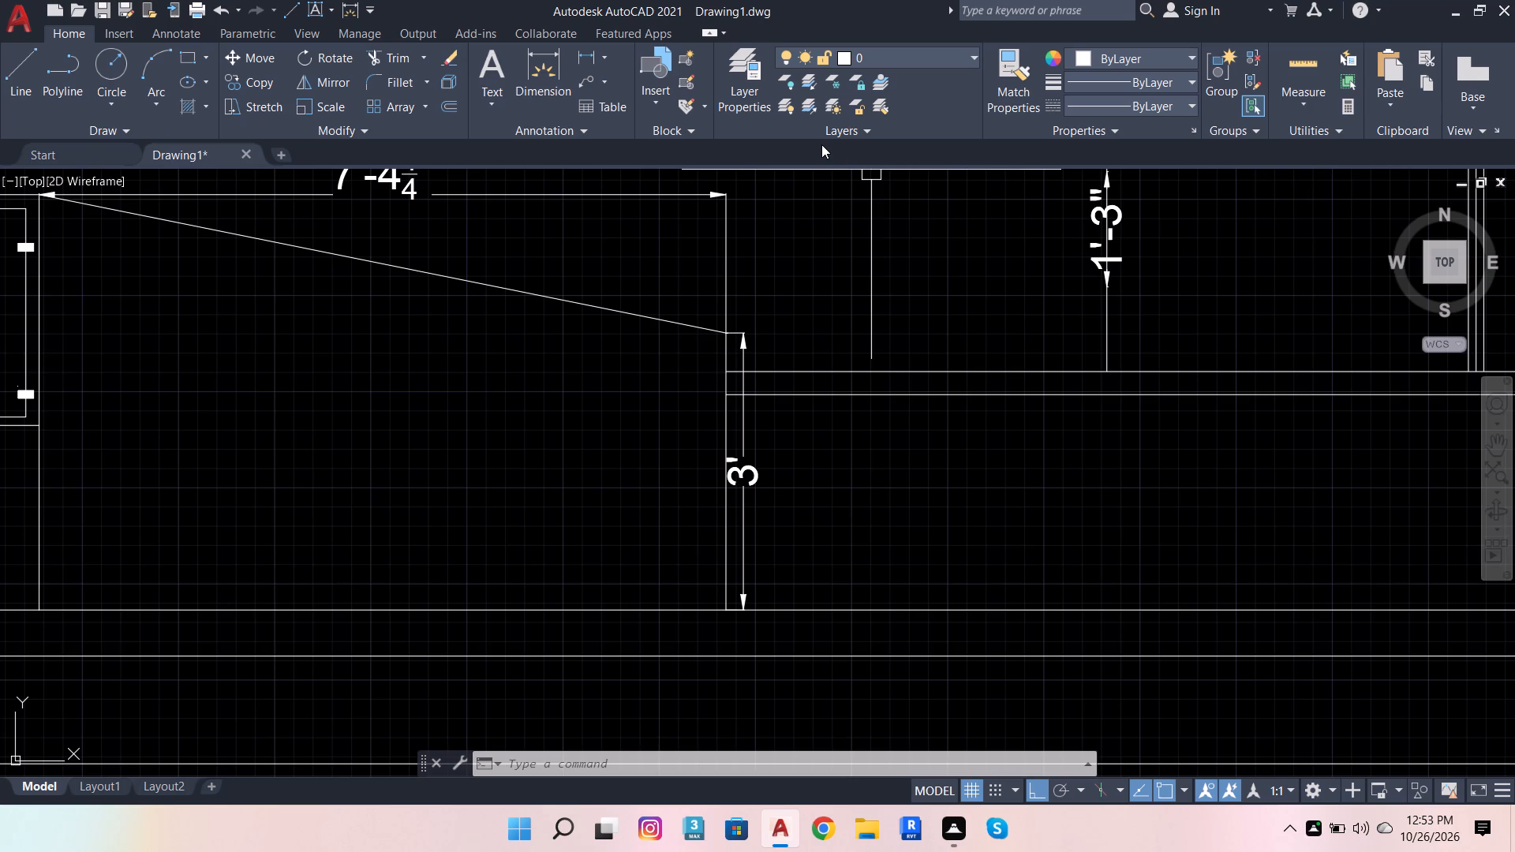
# Dimension the height of the top-floor two-panel railing from its upper outer corner to its base, placing the dimension inside the first panel.
pyautogui.scroll(-4, 709, 353)
pyautogui.scroll(3, 529, 343)
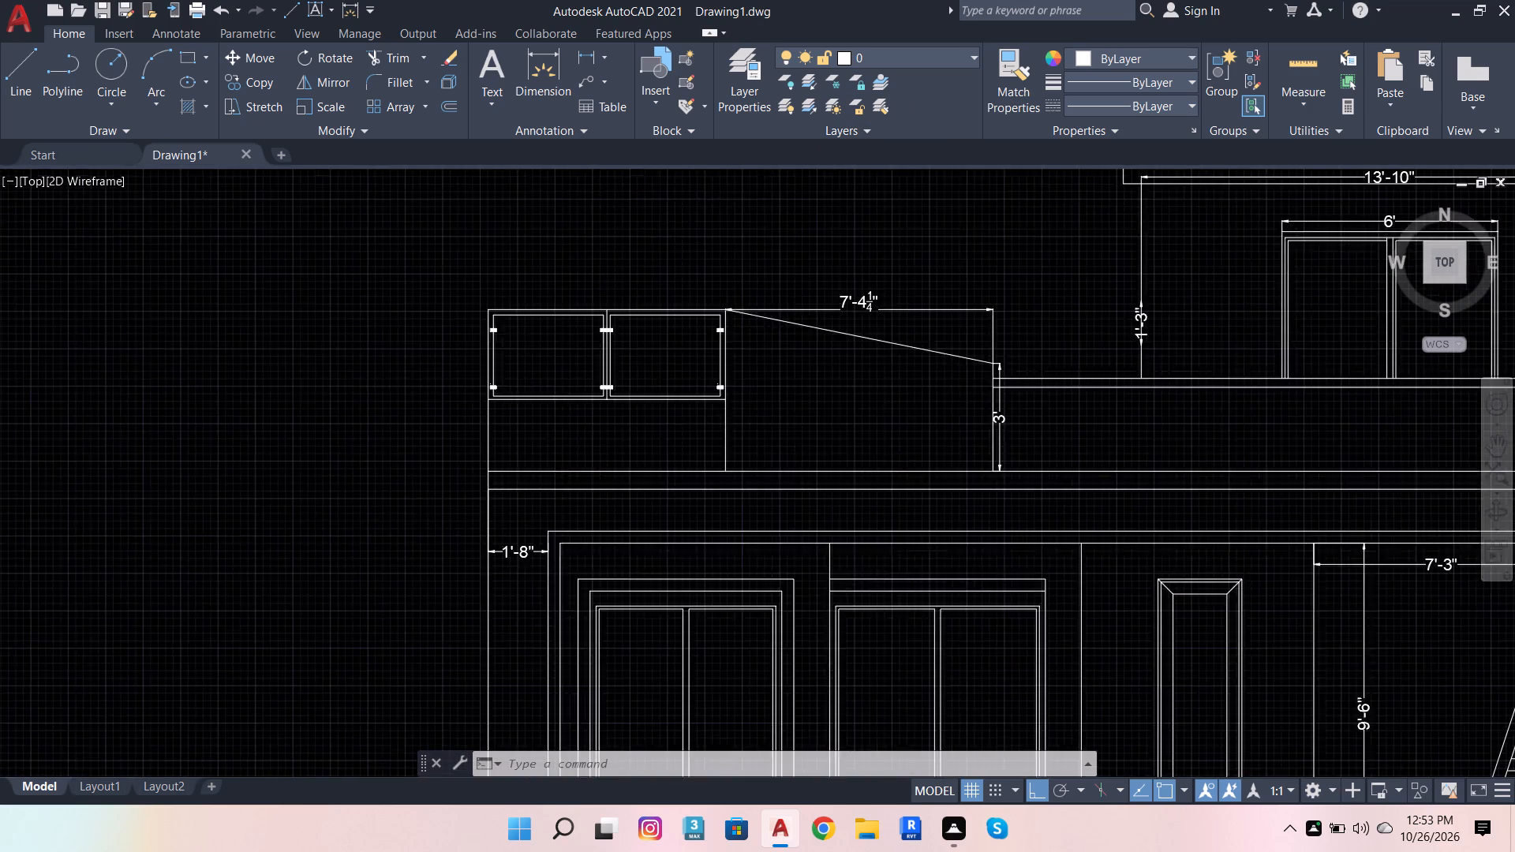
pyautogui.click(531, 50)
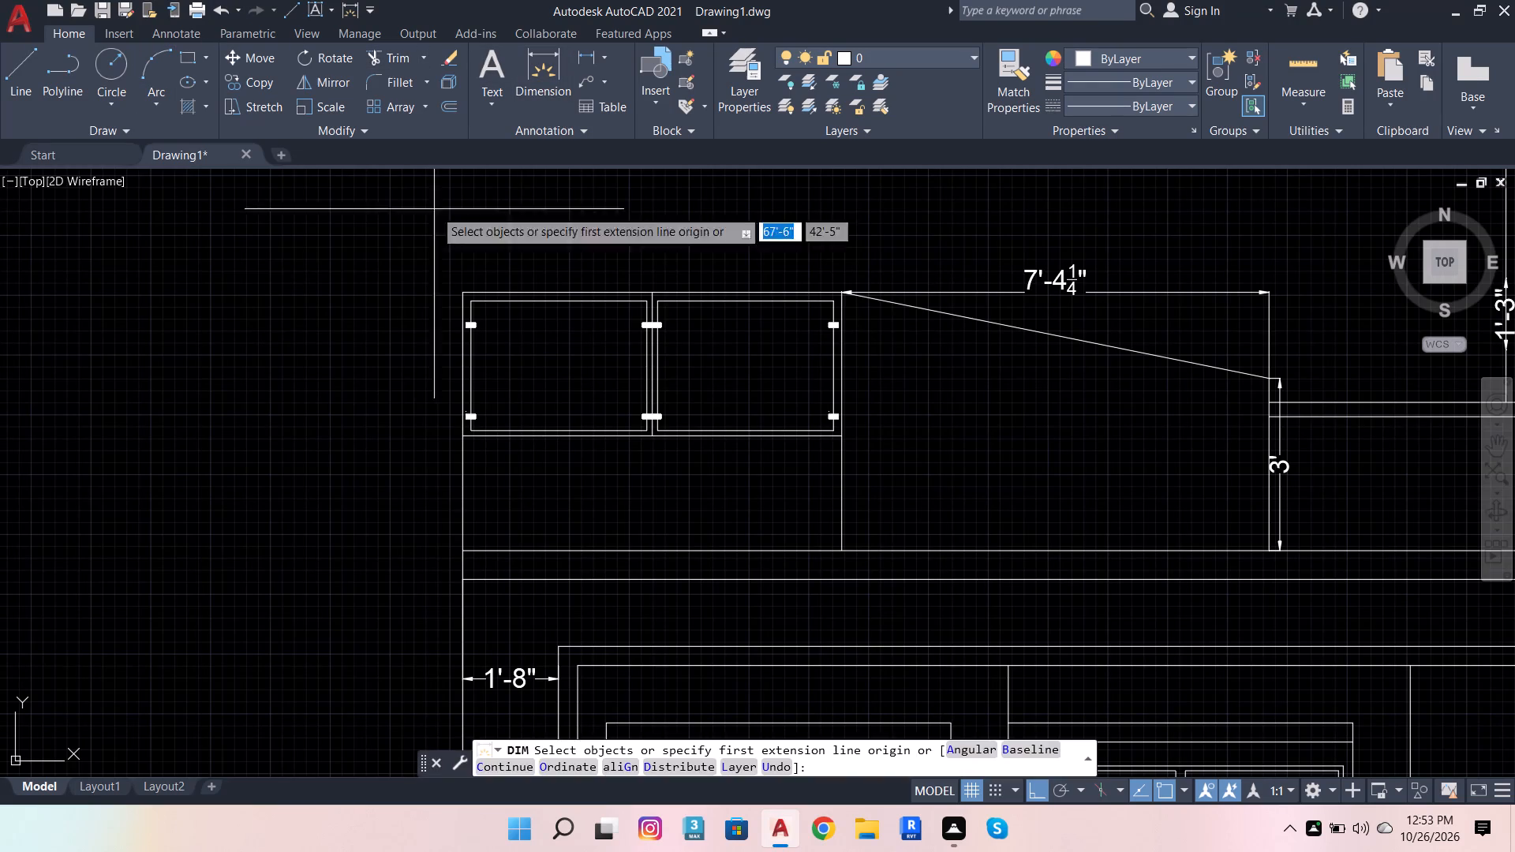
pyautogui.scroll(3, 477, 308)
pyautogui.click(416, 245)
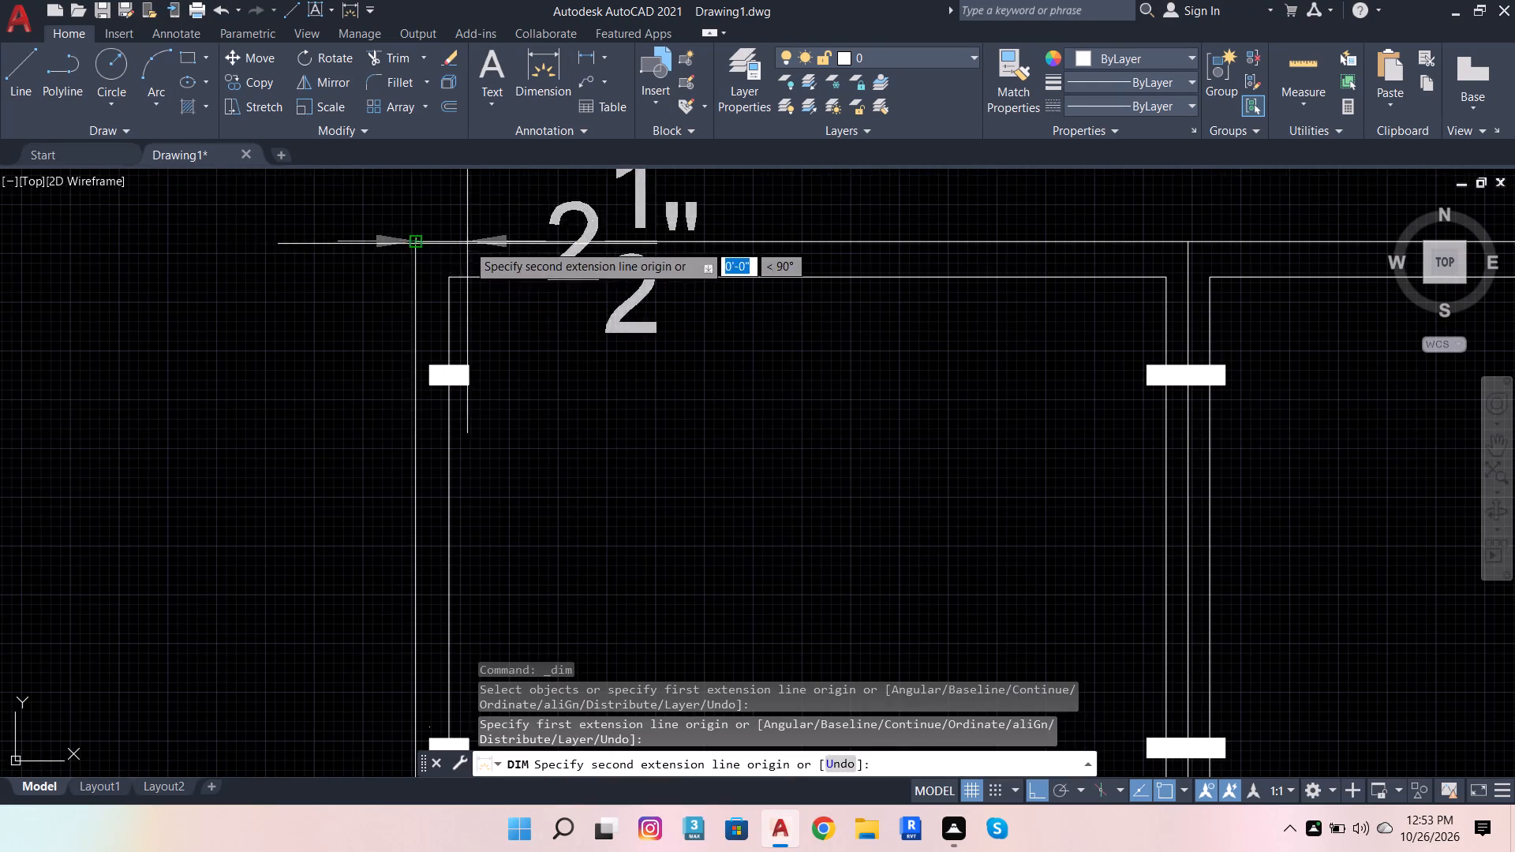
pyautogui.scroll(-4, 467, 252)
pyautogui.scroll(3, 464, 405)
pyautogui.scroll(-4, 607, 420)
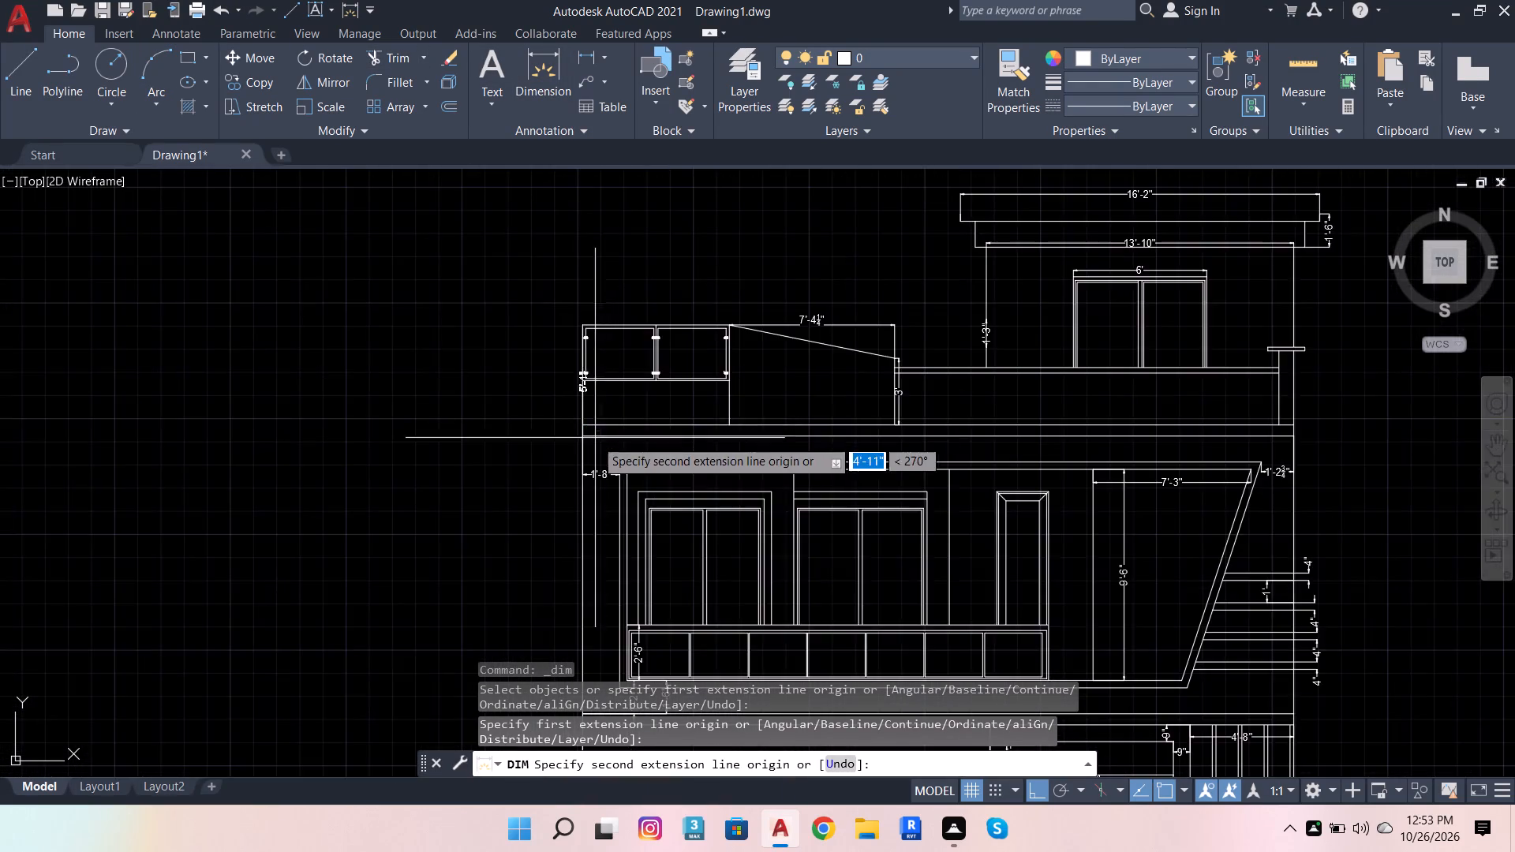
pyautogui.scroll(3, 589, 447)
pyautogui.scroll(-4, 602, 349)
pyautogui.scroll(4, 592, 305)
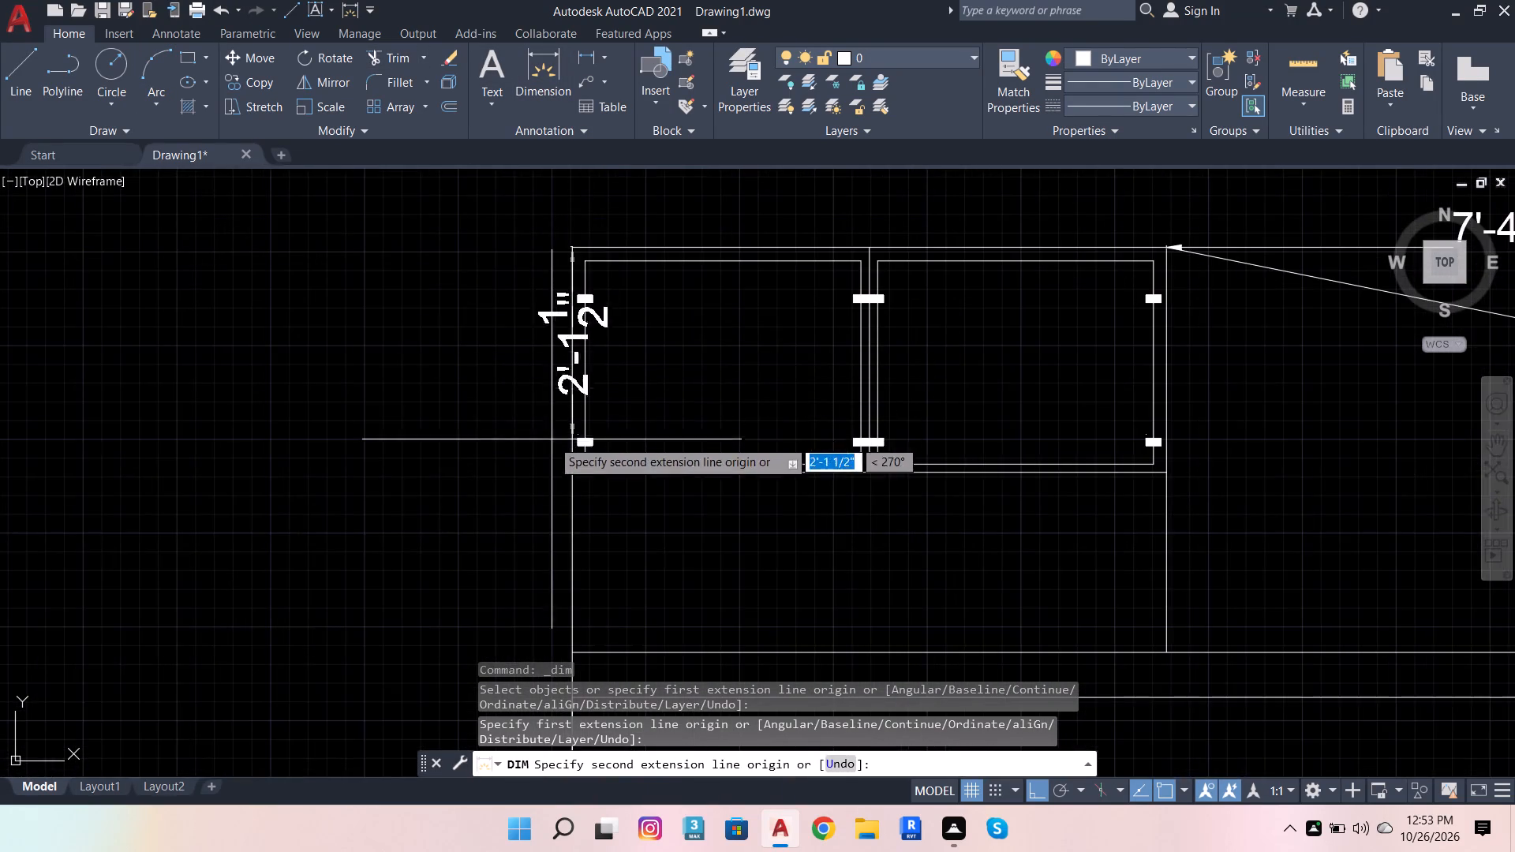
pyautogui.scroll(3, 552, 442)
pyautogui.click(630, 549)
pyautogui.scroll(-3, 451, 514)
pyautogui.scroll(1, 635, 488)
pyautogui.click(622, 466)
pyautogui.scroll(-4, 537, 342)
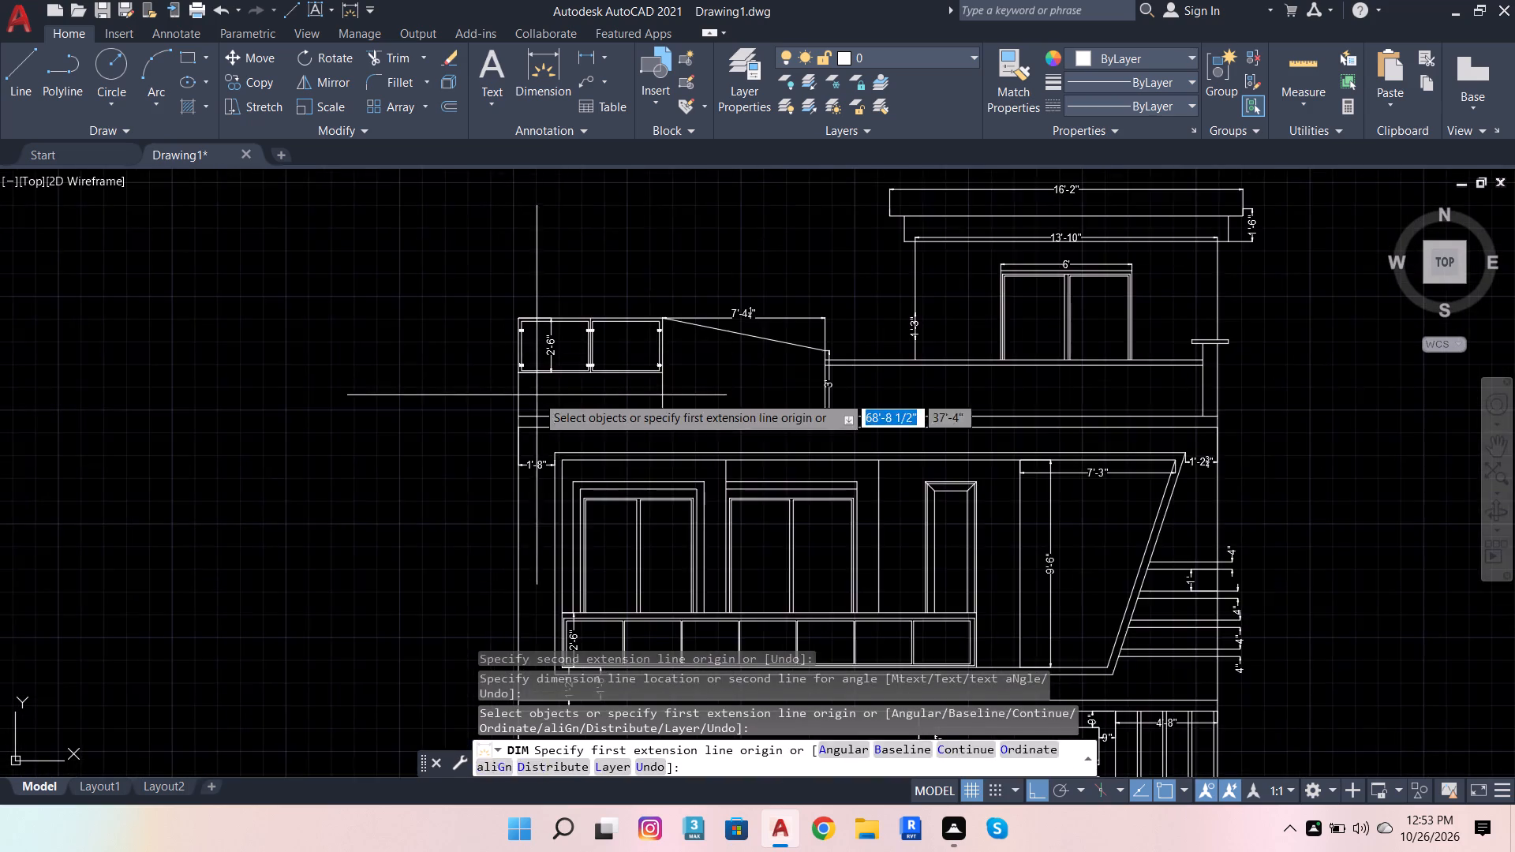
# Dimension the height of the wall between the two-panel railing and the slab, aligned with the railing's height dimension.
pyautogui.scroll(4, 537, 397)
pyautogui.click(403, 231)
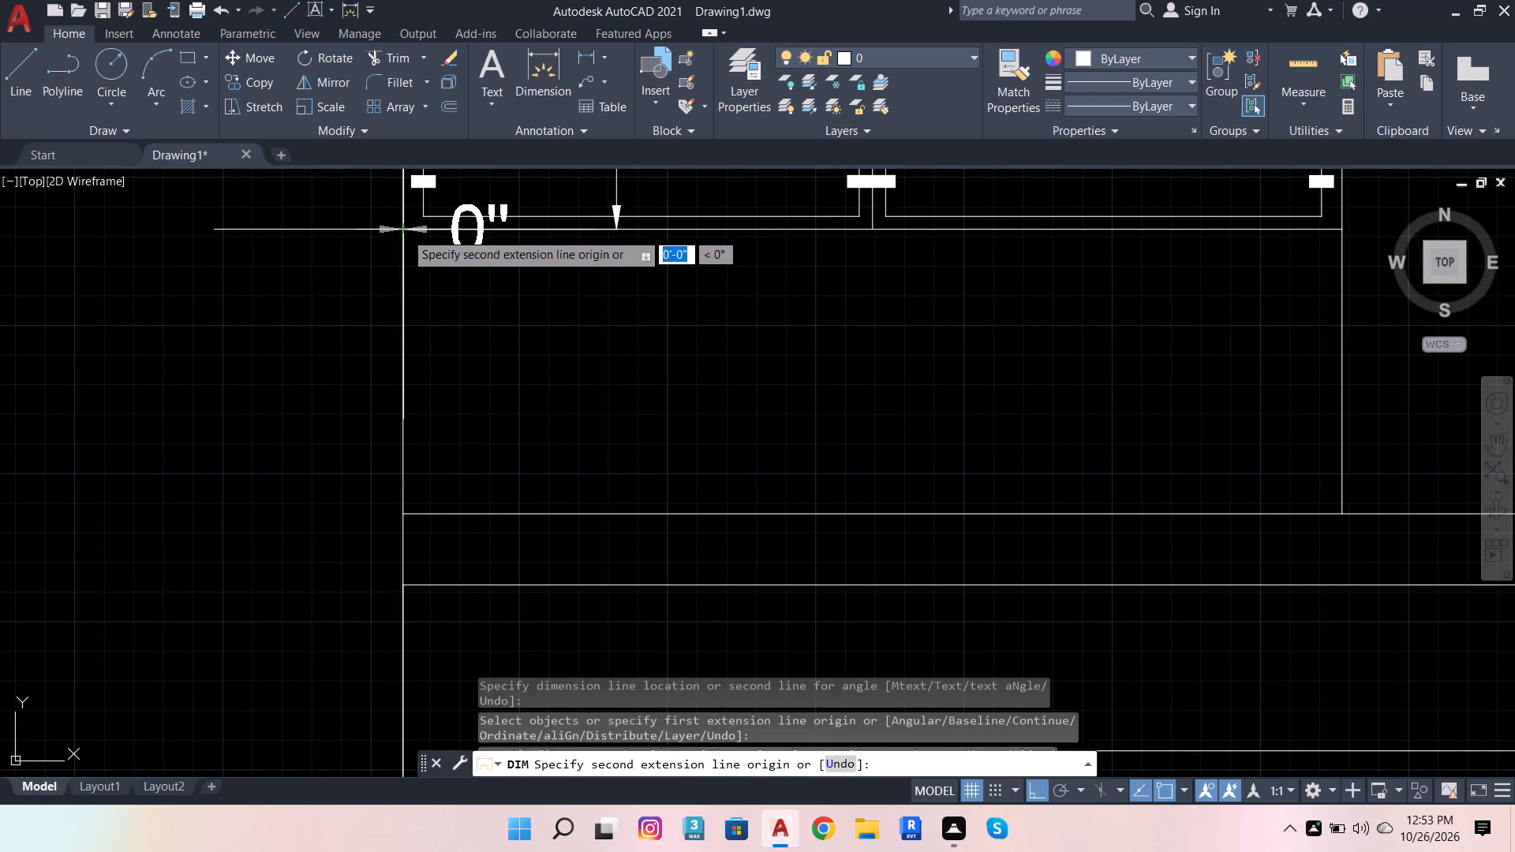
pyautogui.click(406, 509)
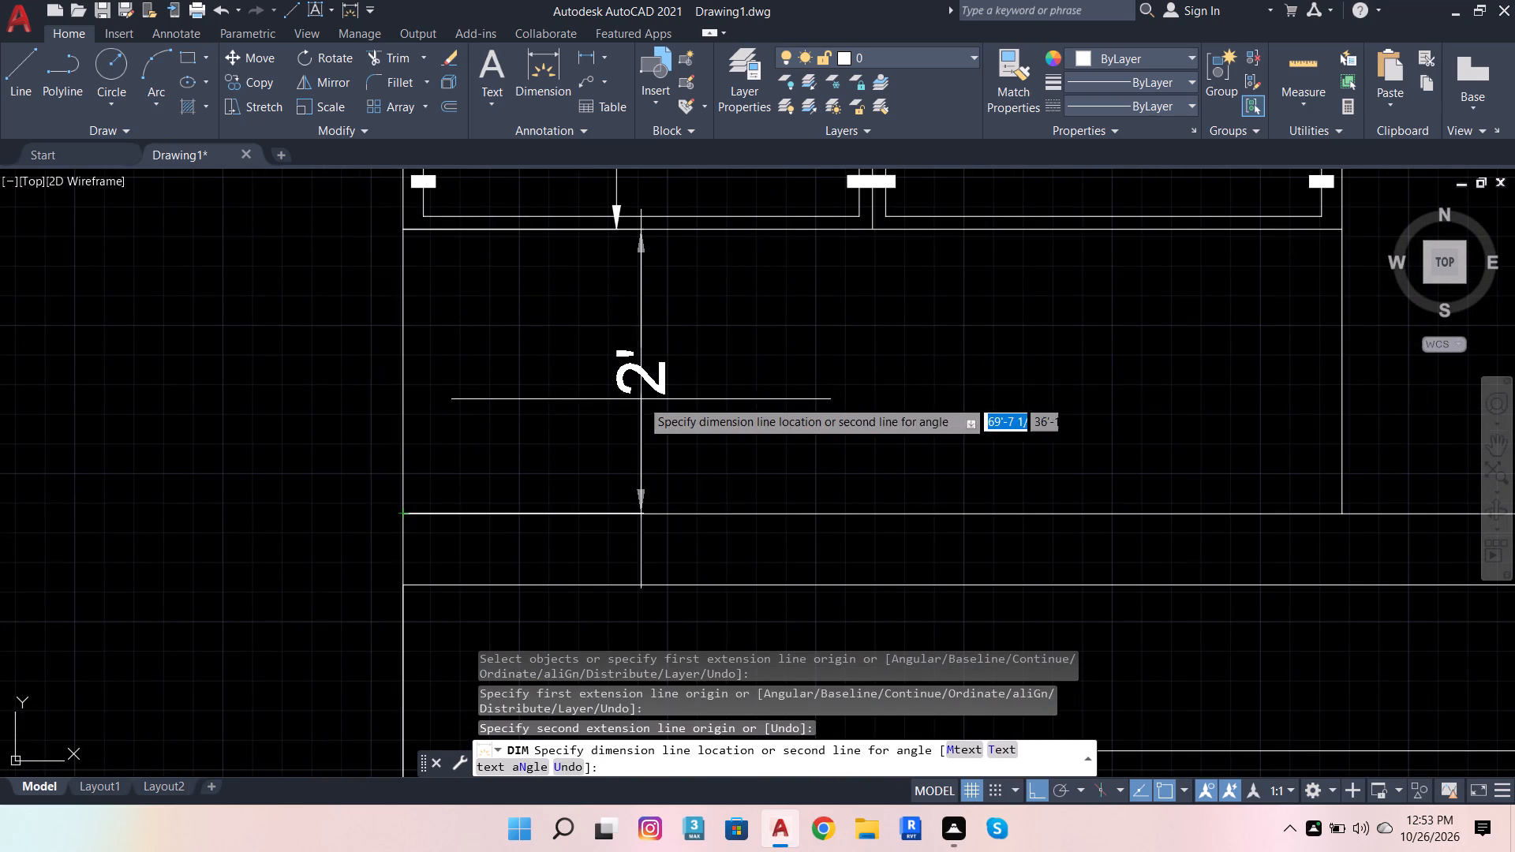
pyautogui.click(613, 226)
pyautogui.scroll(-3, 691, 303)
pyautogui.scroll(2, 709, 299)
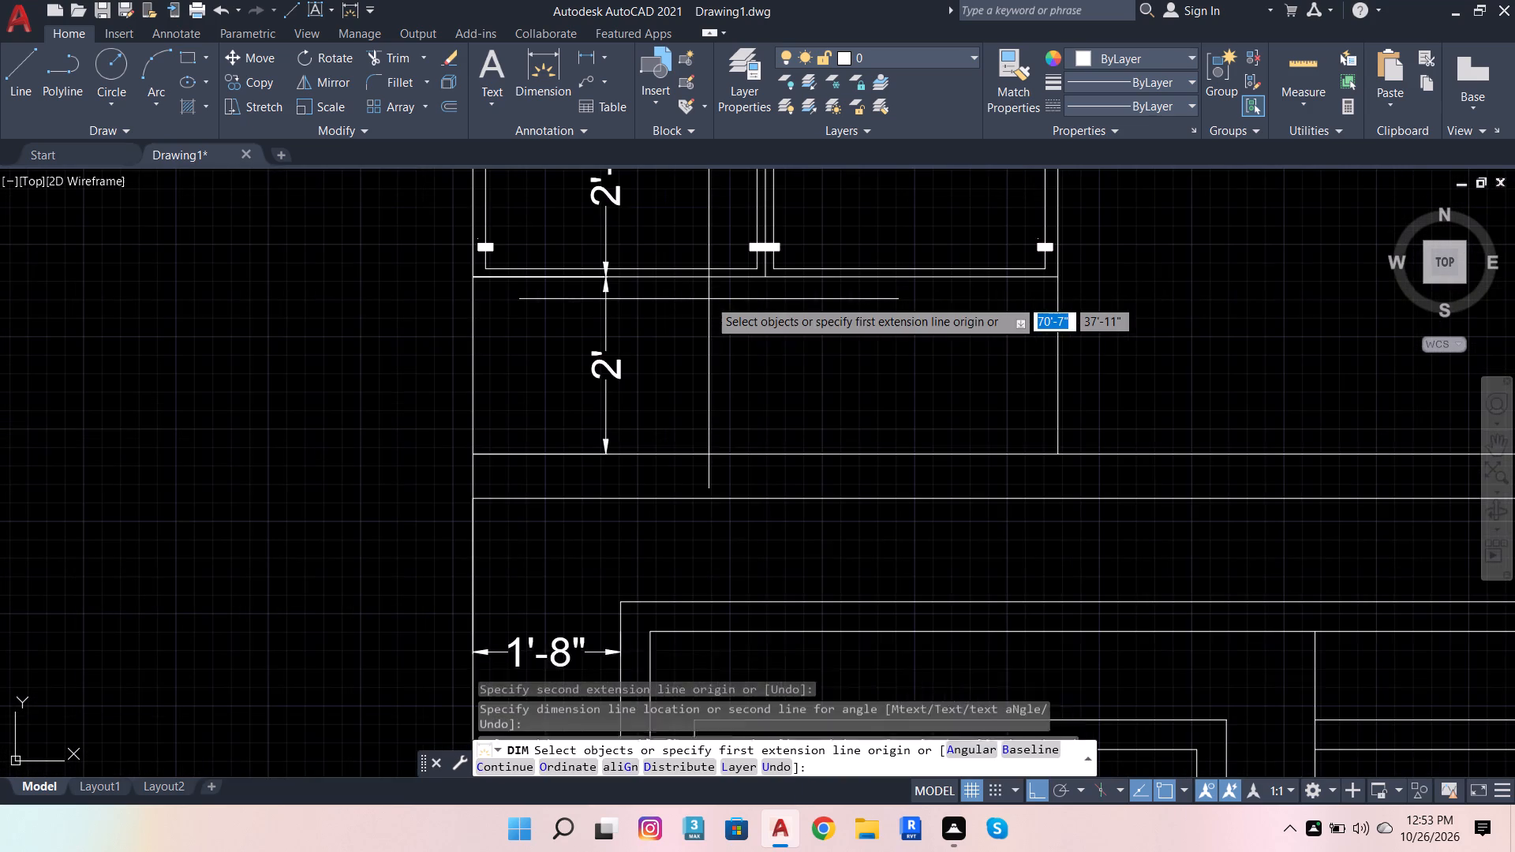
pyautogui.press('Escape')
pyautogui.press('Escape')
pyautogui.press('Escape')
pyautogui.press('Escape')
pyautogui.press('Escape')
pyautogui.press('Escape')
pyautogui.press('Escape')
pyautogui.scroll(-2, 425, 357)
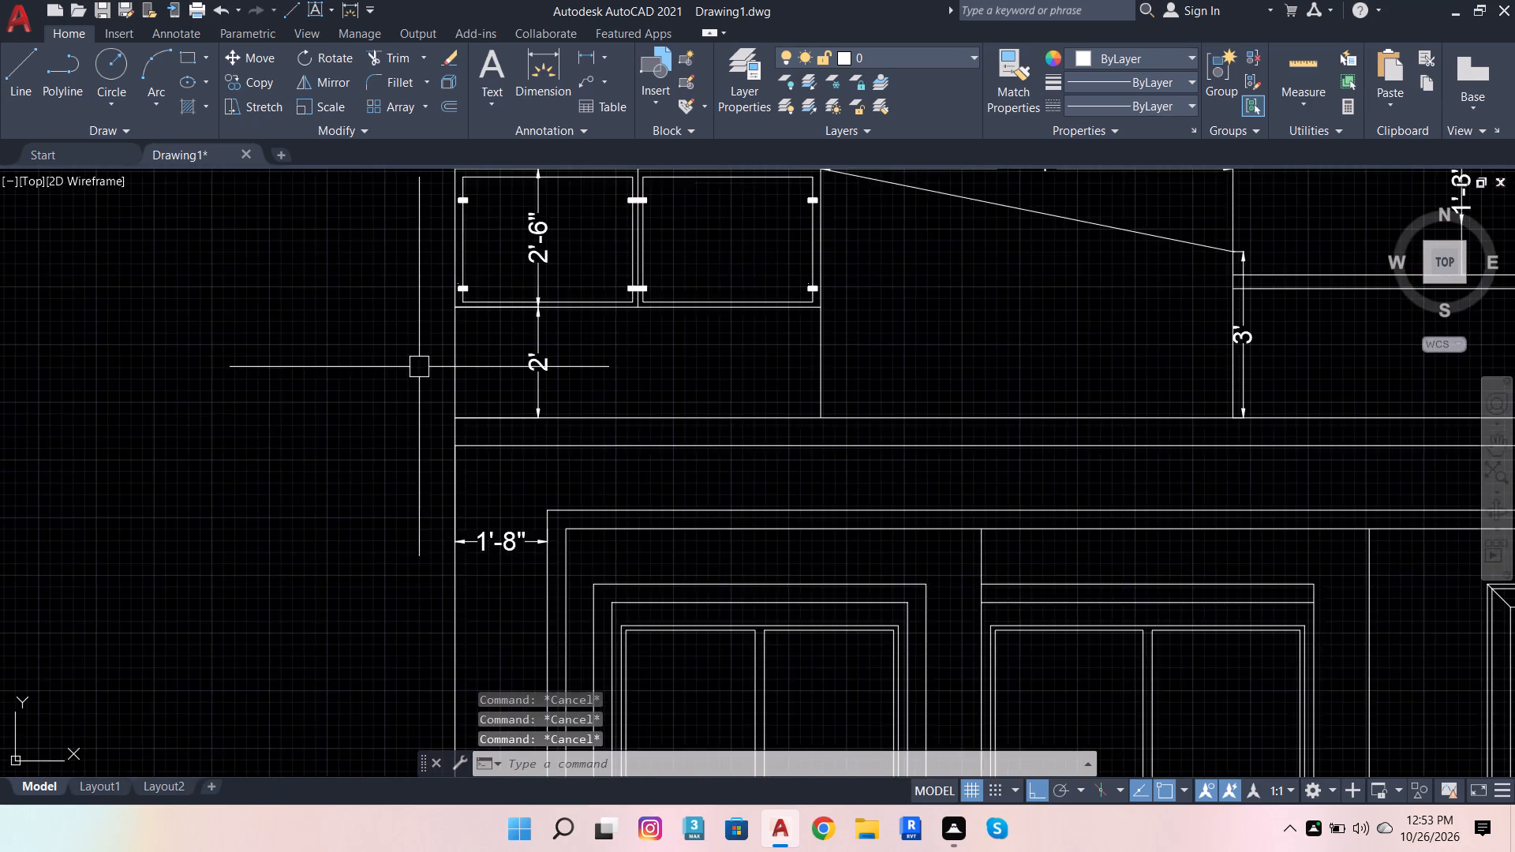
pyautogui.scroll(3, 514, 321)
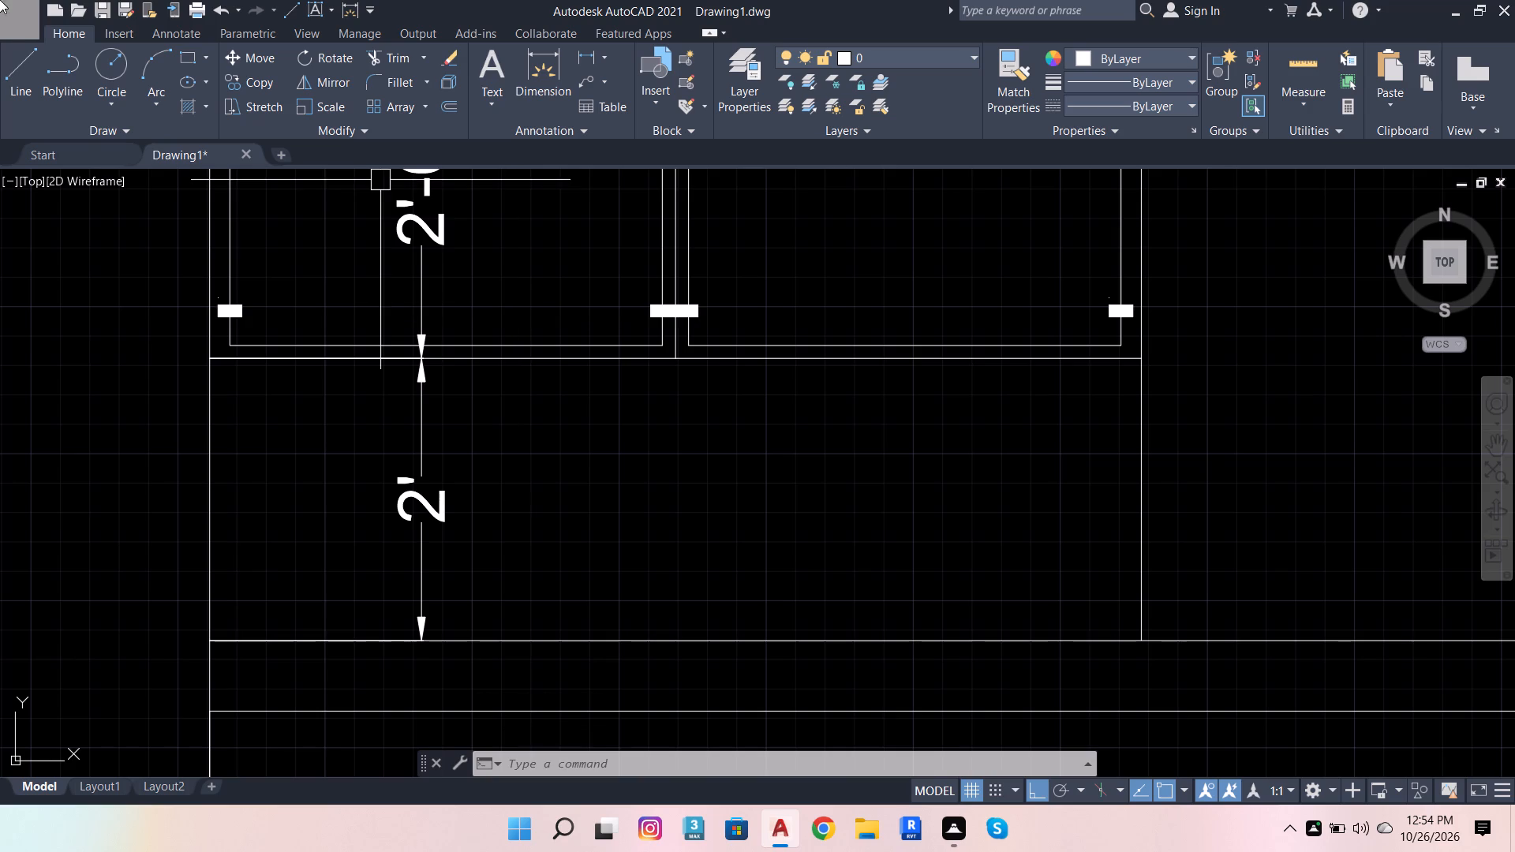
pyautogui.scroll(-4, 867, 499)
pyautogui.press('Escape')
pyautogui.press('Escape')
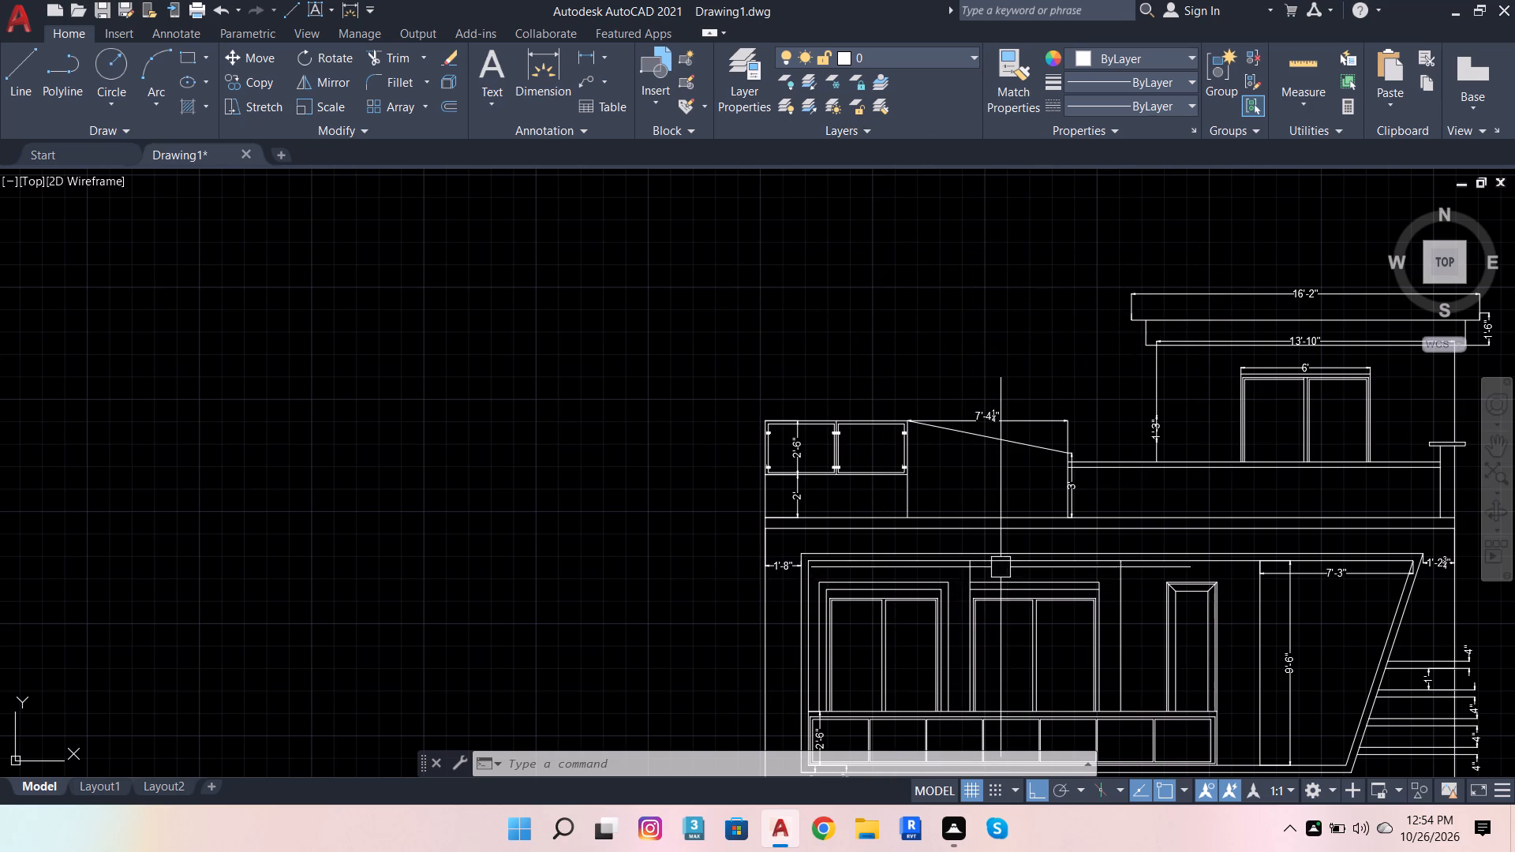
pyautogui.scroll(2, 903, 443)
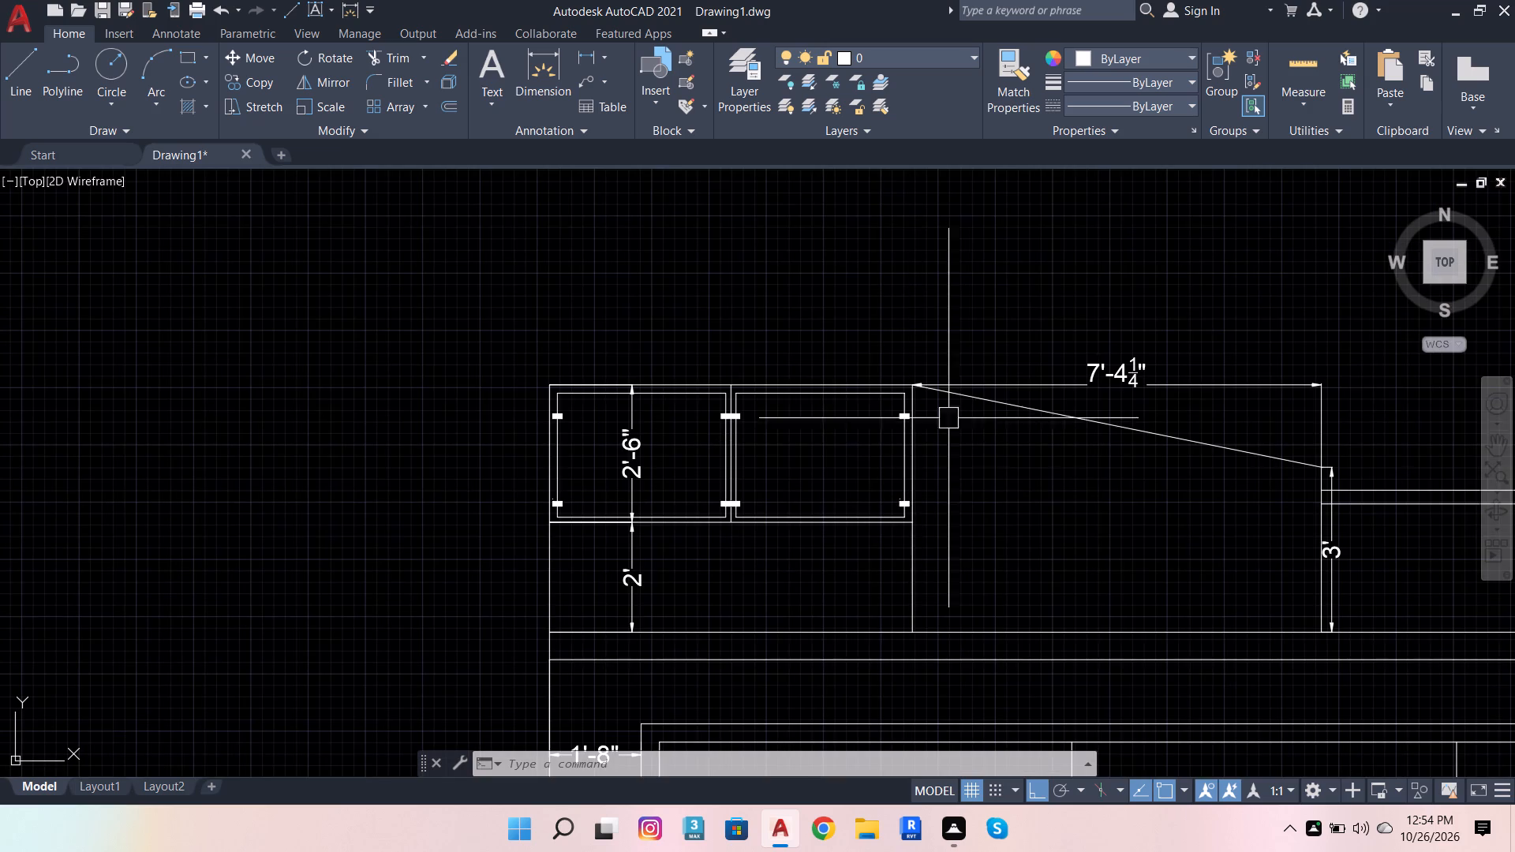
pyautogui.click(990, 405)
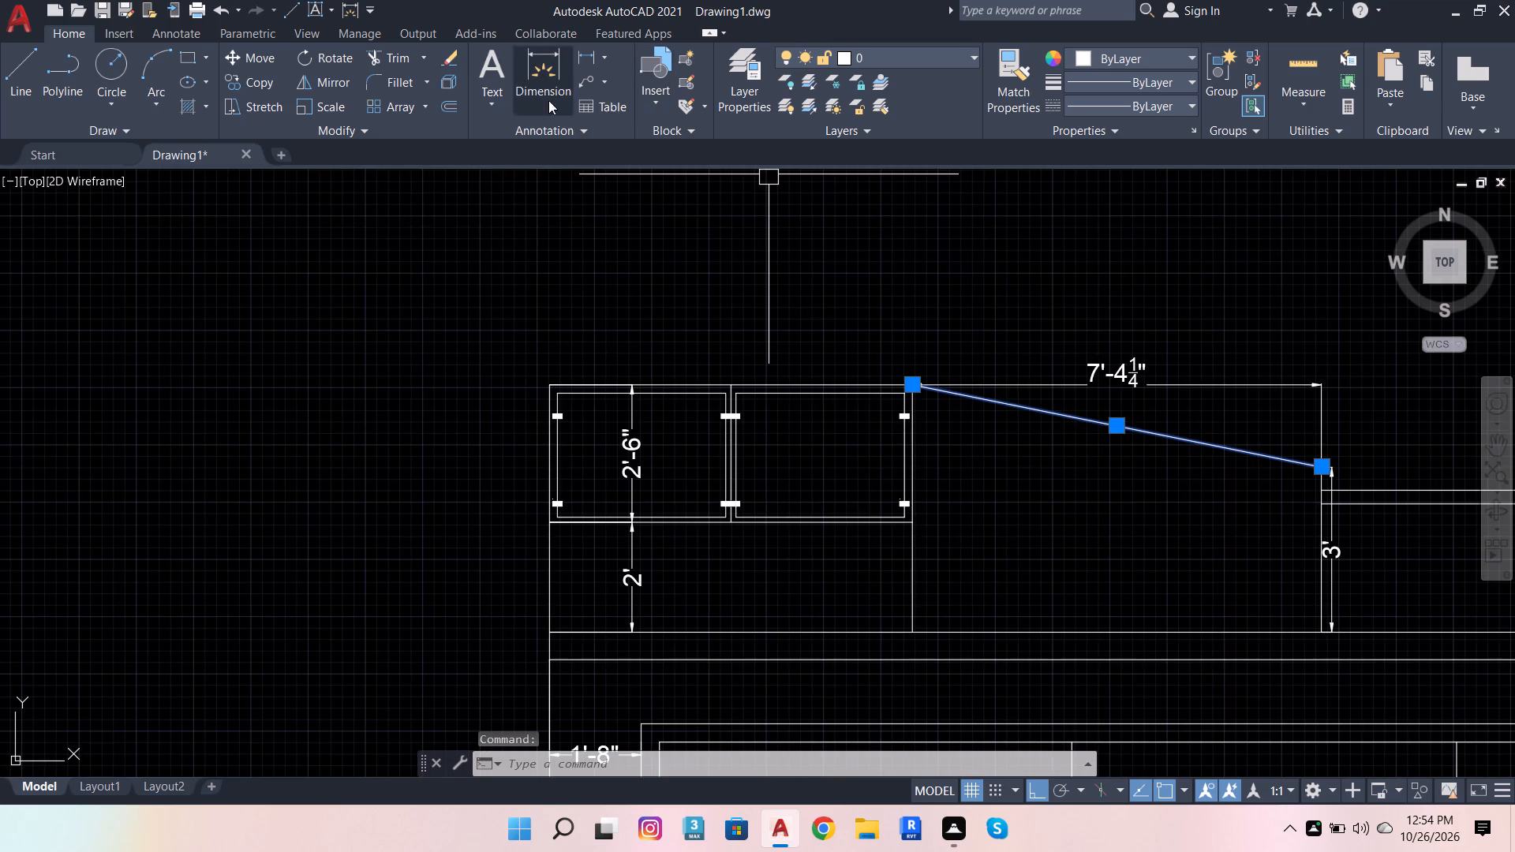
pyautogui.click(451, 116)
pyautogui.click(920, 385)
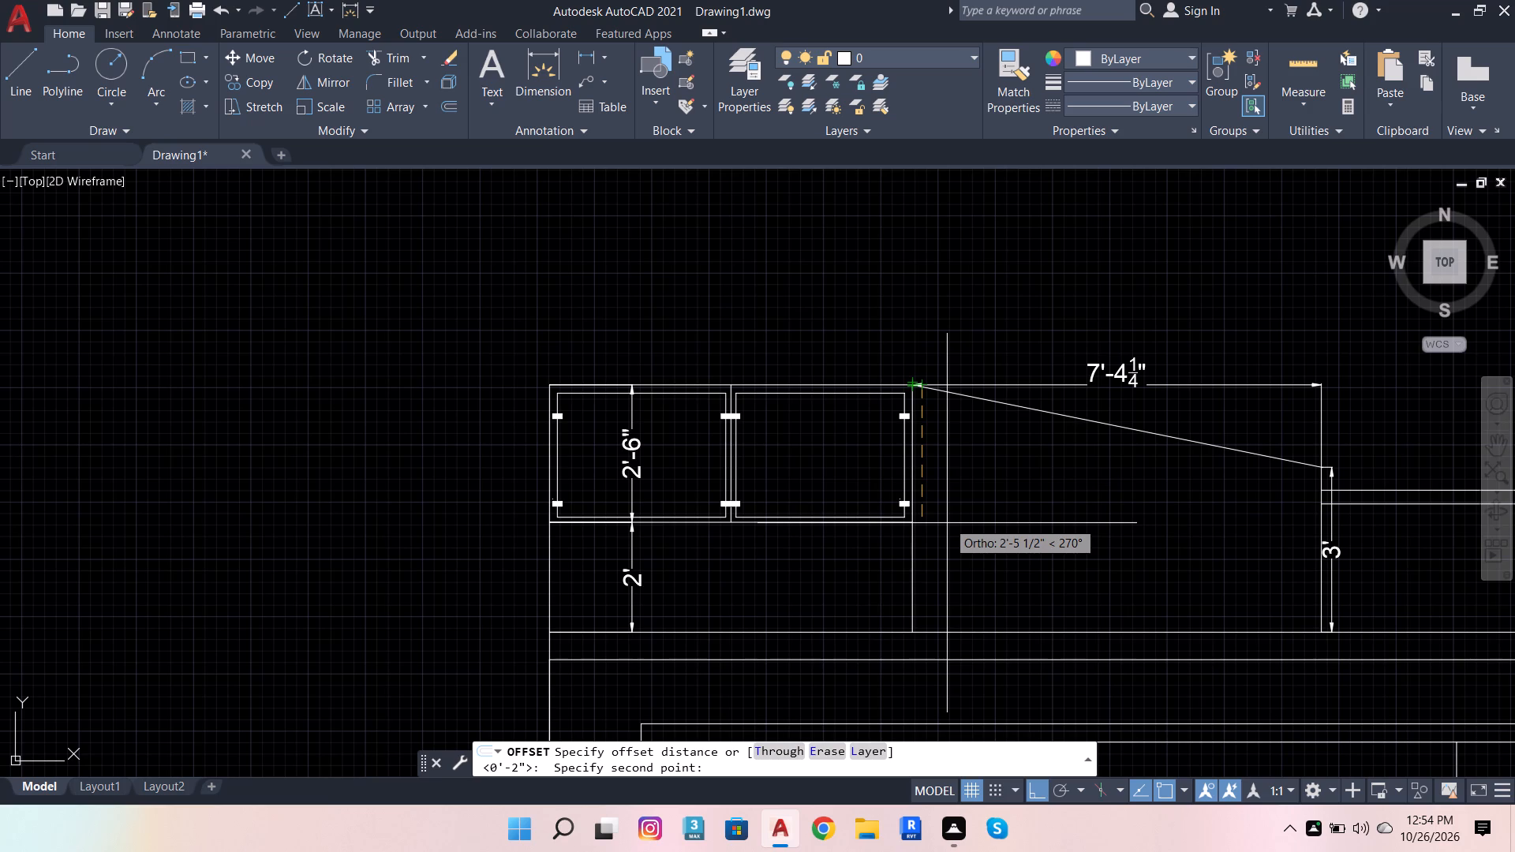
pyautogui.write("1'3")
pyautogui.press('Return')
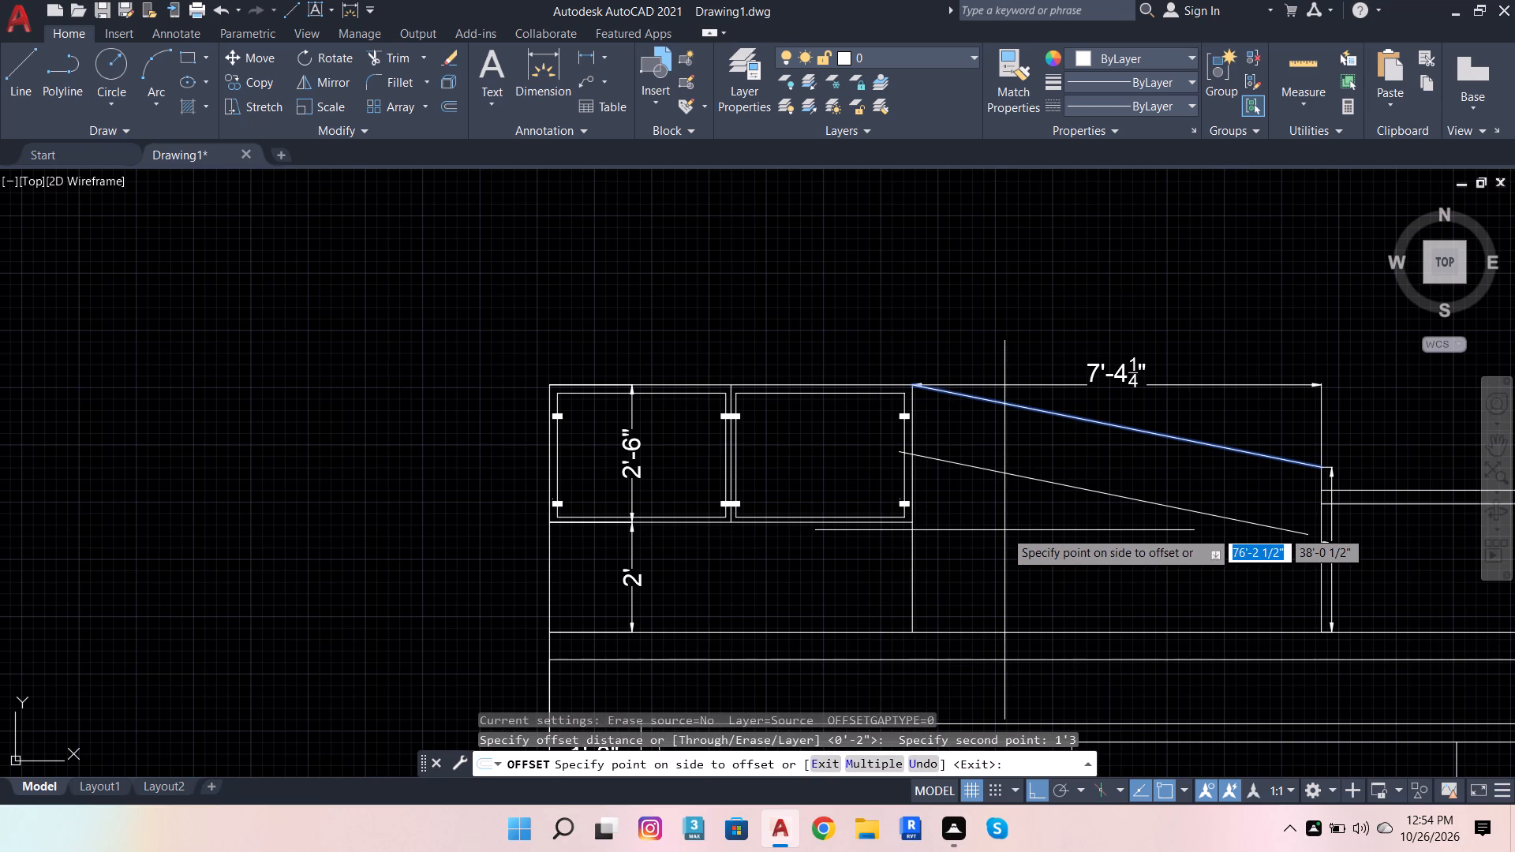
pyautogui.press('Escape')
# Offset the sloping parapet line and the vertical line at its higher end 1' toward the inside of the parapet.
pyautogui.click(1115, 426)
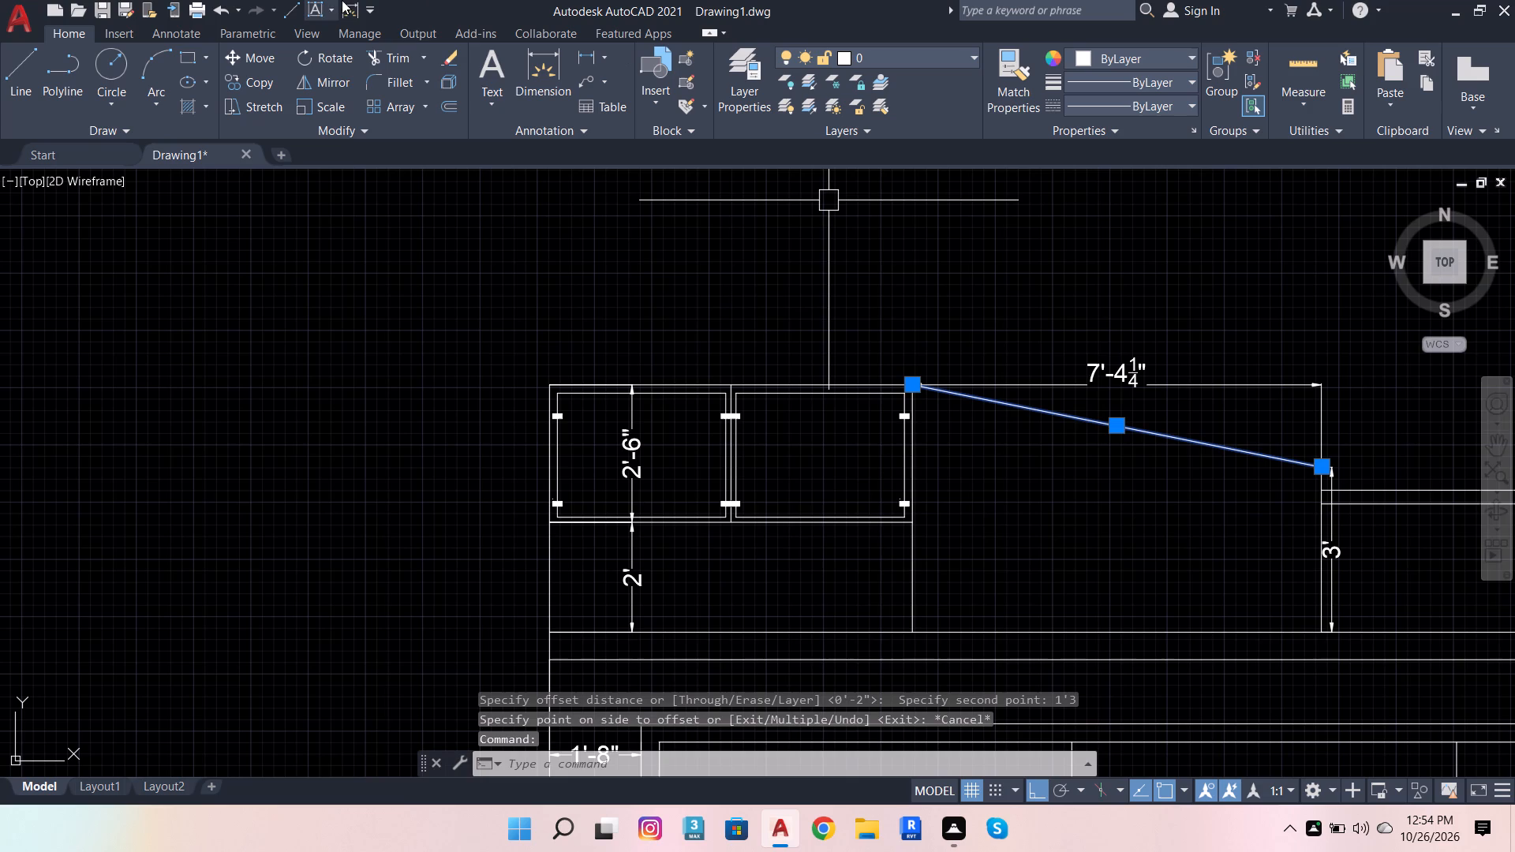
pyautogui.click(454, 106)
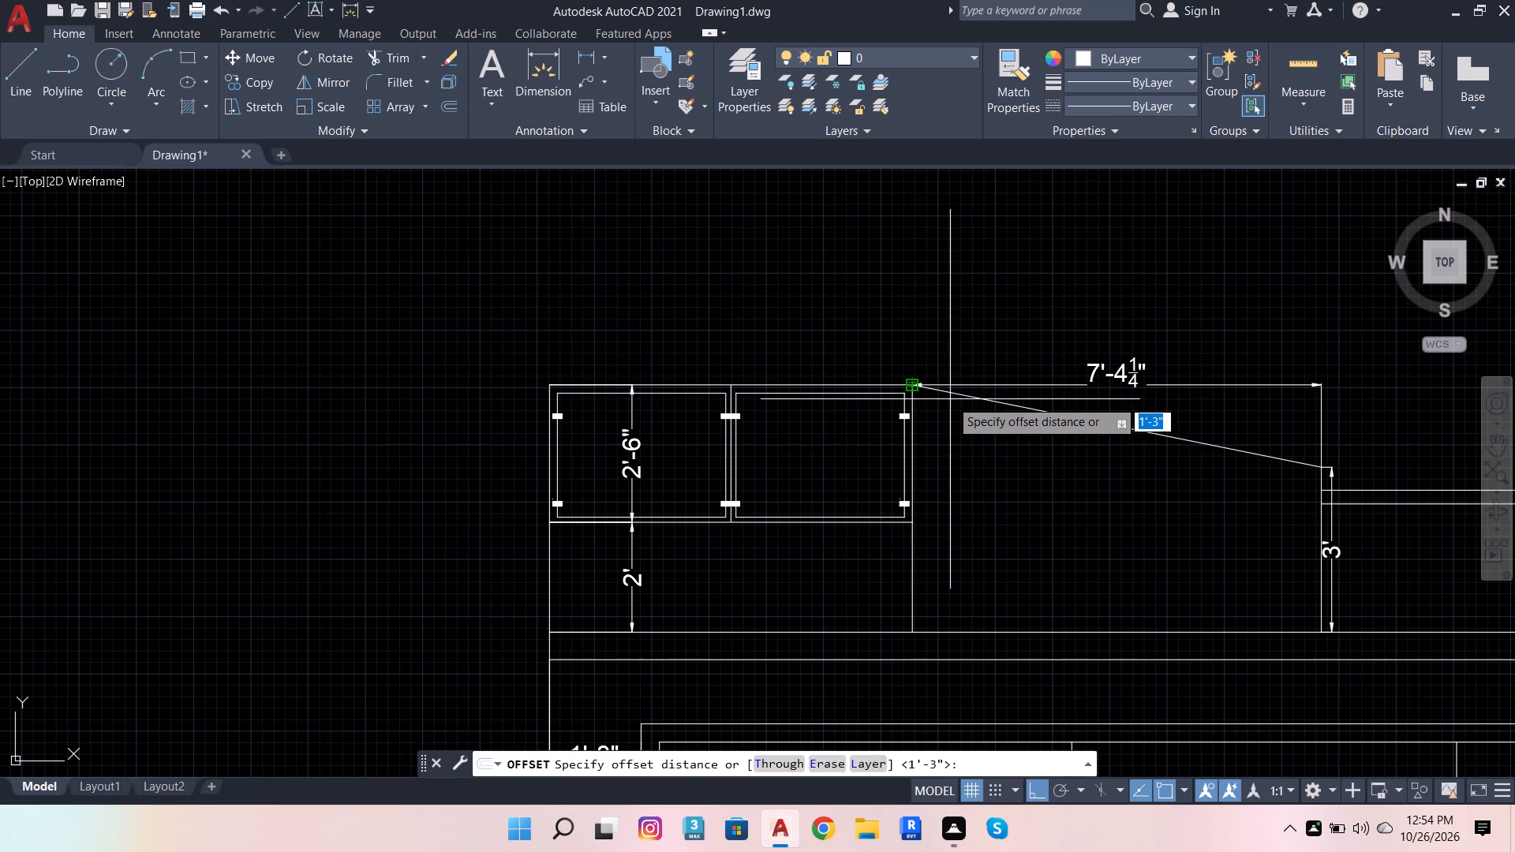
pyautogui.click(946, 402)
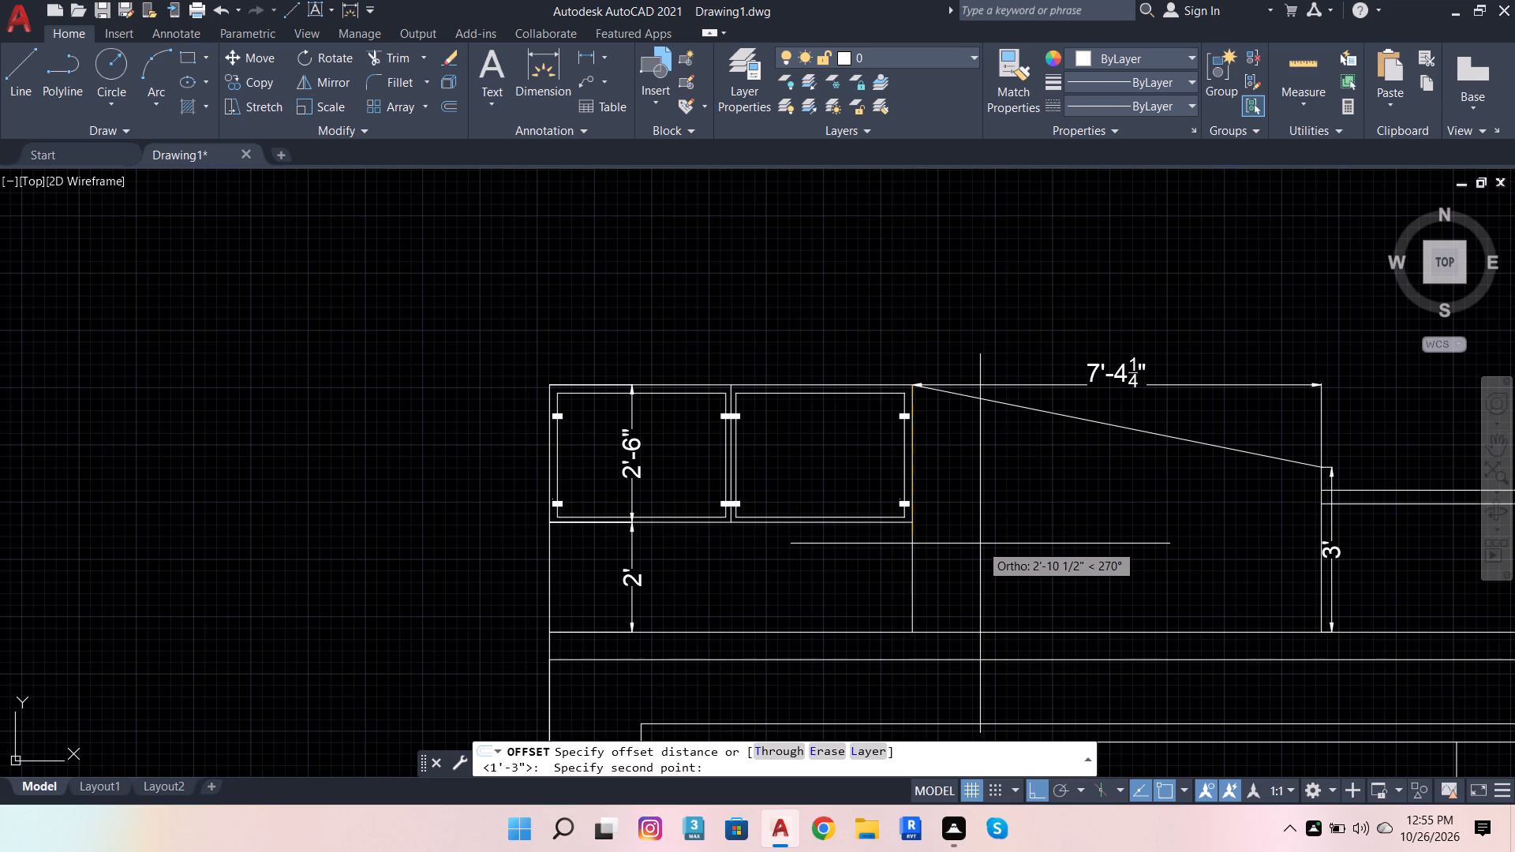
pyautogui.write('1;')
pyautogui.press('BackSpace')
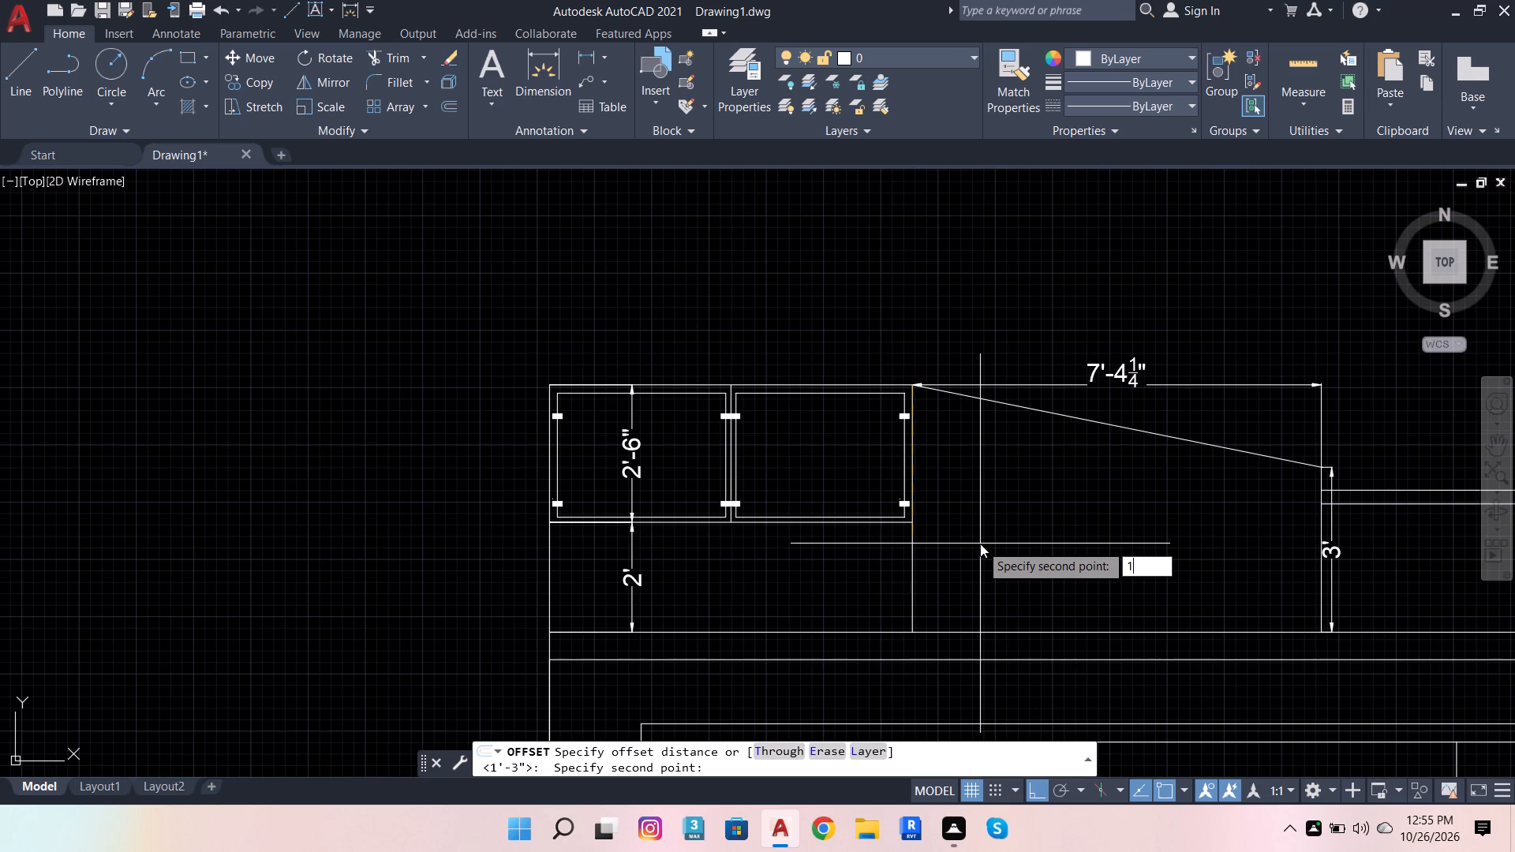
pyautogui.press("'")
pyautogui.press('Return')
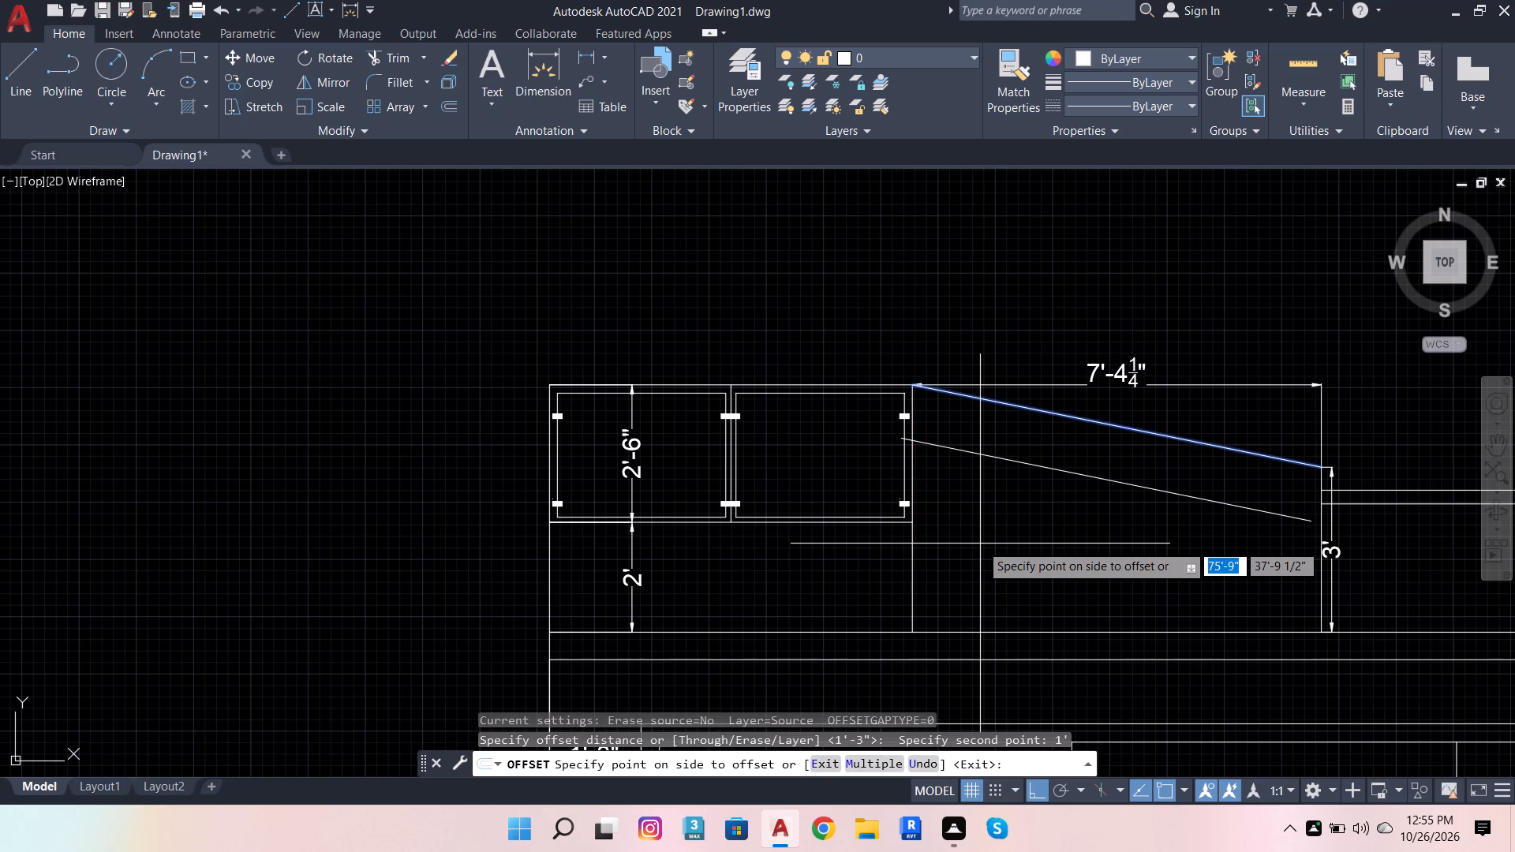
pyautogui.click(980, 544)
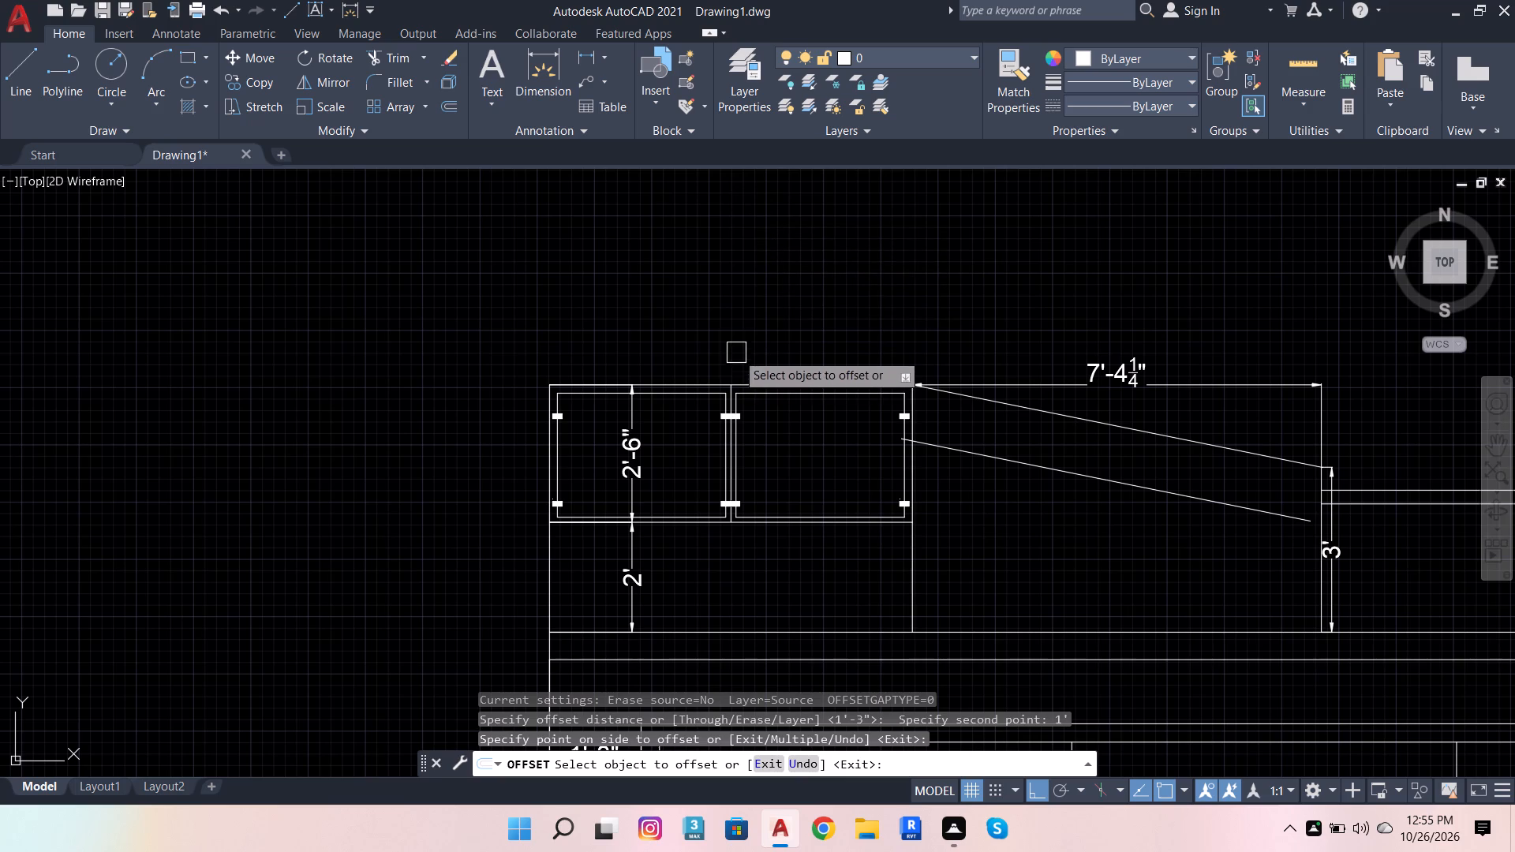
pyautogui.click(909, 573)
pyautogui.moveTo(977, 559); pyautogui.dragTo(981, 555)
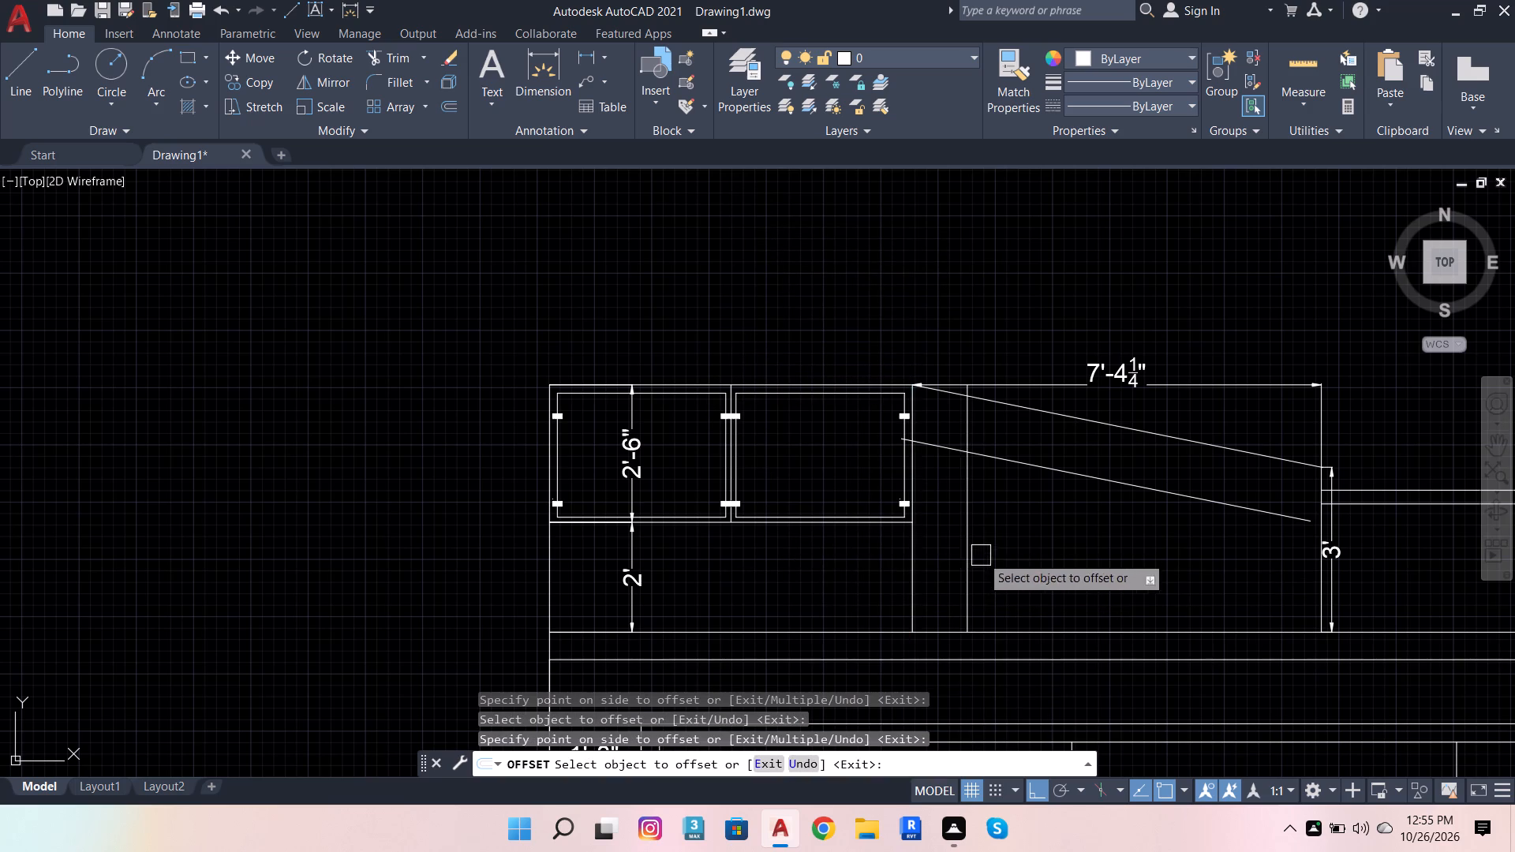
pyautogui.moveTo(981, 555); pyautogui.dragTo(982, 547)
# Trim the two offset lines to a clean corner at the parapet's higher end, removing the overrunning pieces and leftover stub.
pyautogui.click(392, 65)
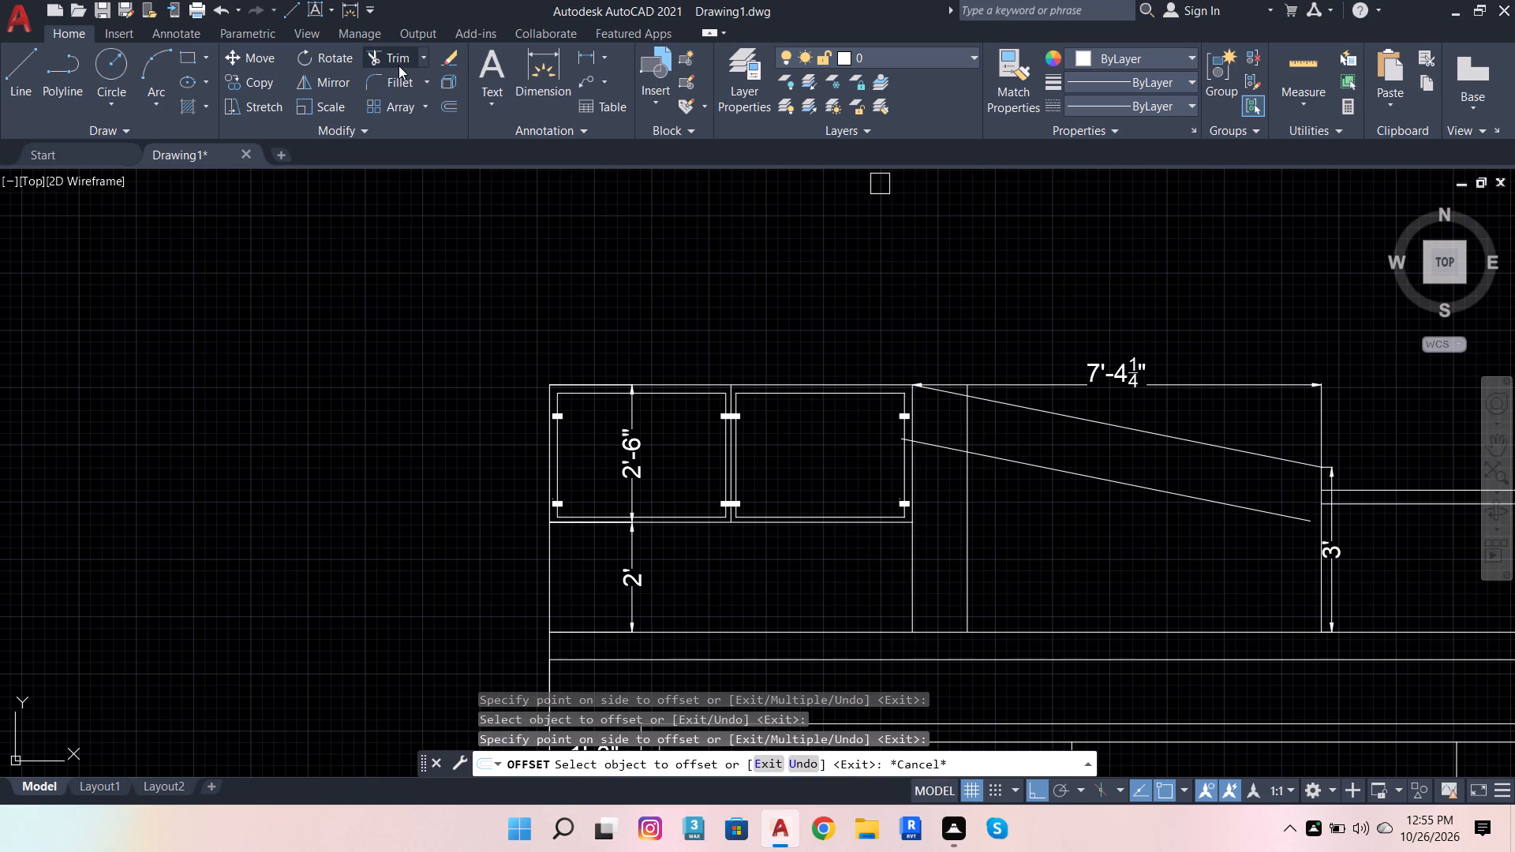
pyautogui.scroll(4, 984, 419)
pyautogui.moveTo(874, 220); pyautogui.dragTo(876, 229)
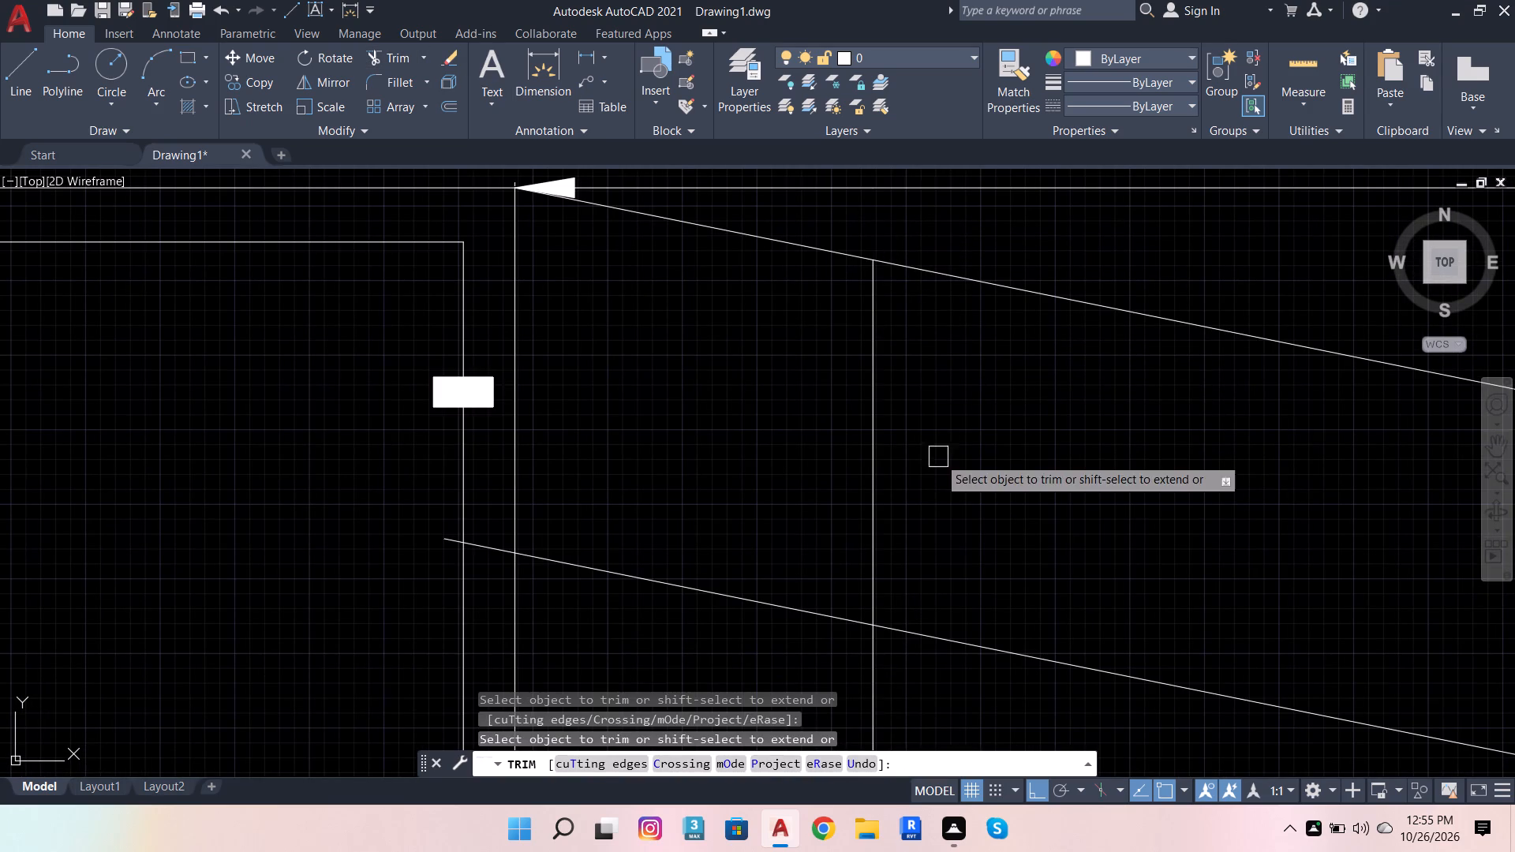
pyautogui.click(937, 472)
pyautogui.scroll(-3, 773, 562)
pyautogui.click(755, 586)
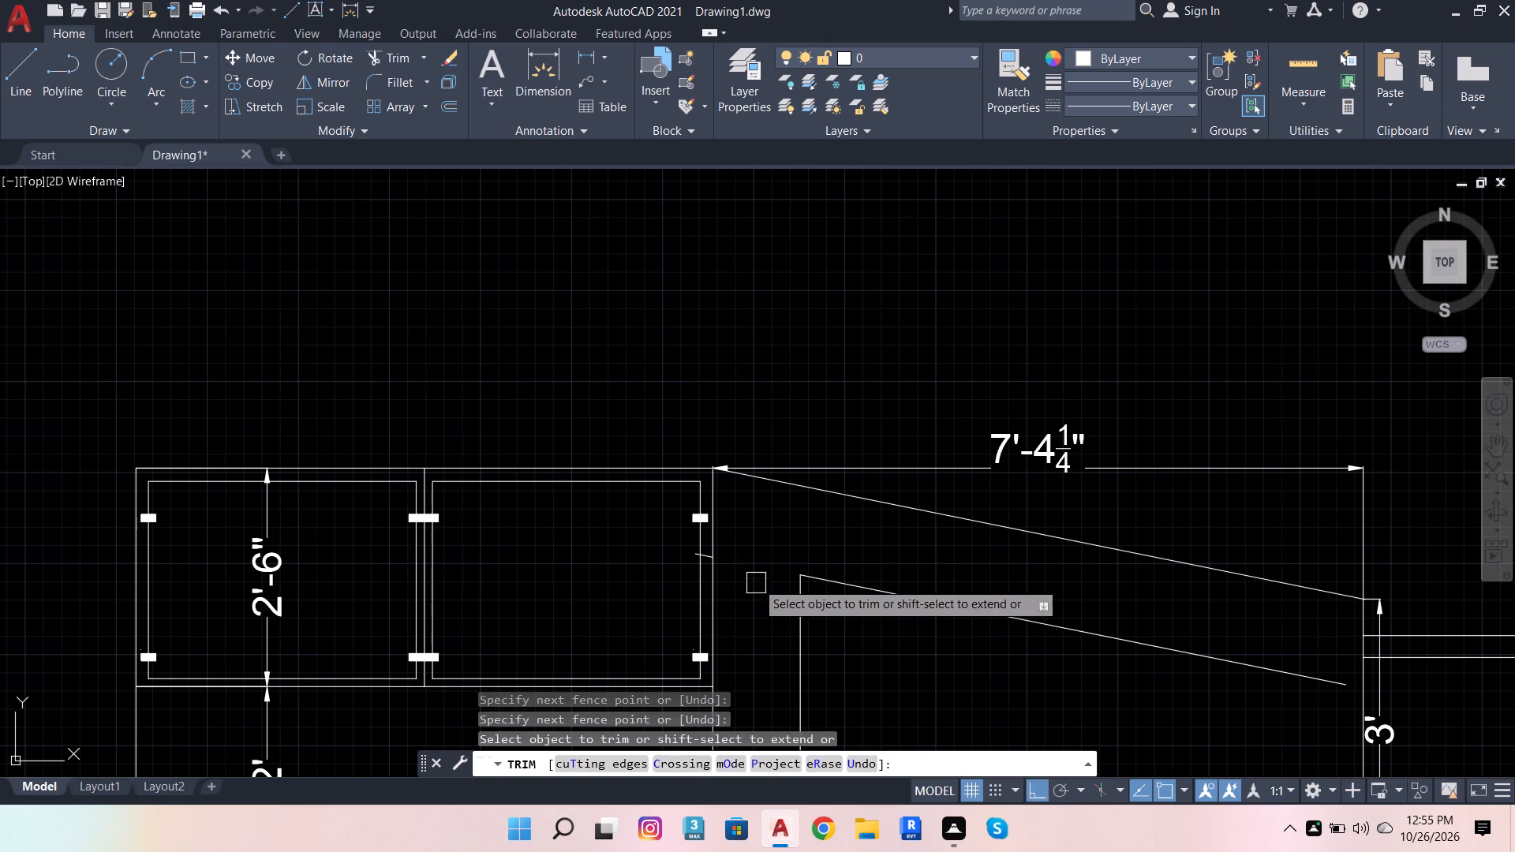
pyautogui.scroll(4, 689, 574)
pyautogui.click(799, 464)
pyautogui.click(713, 452)
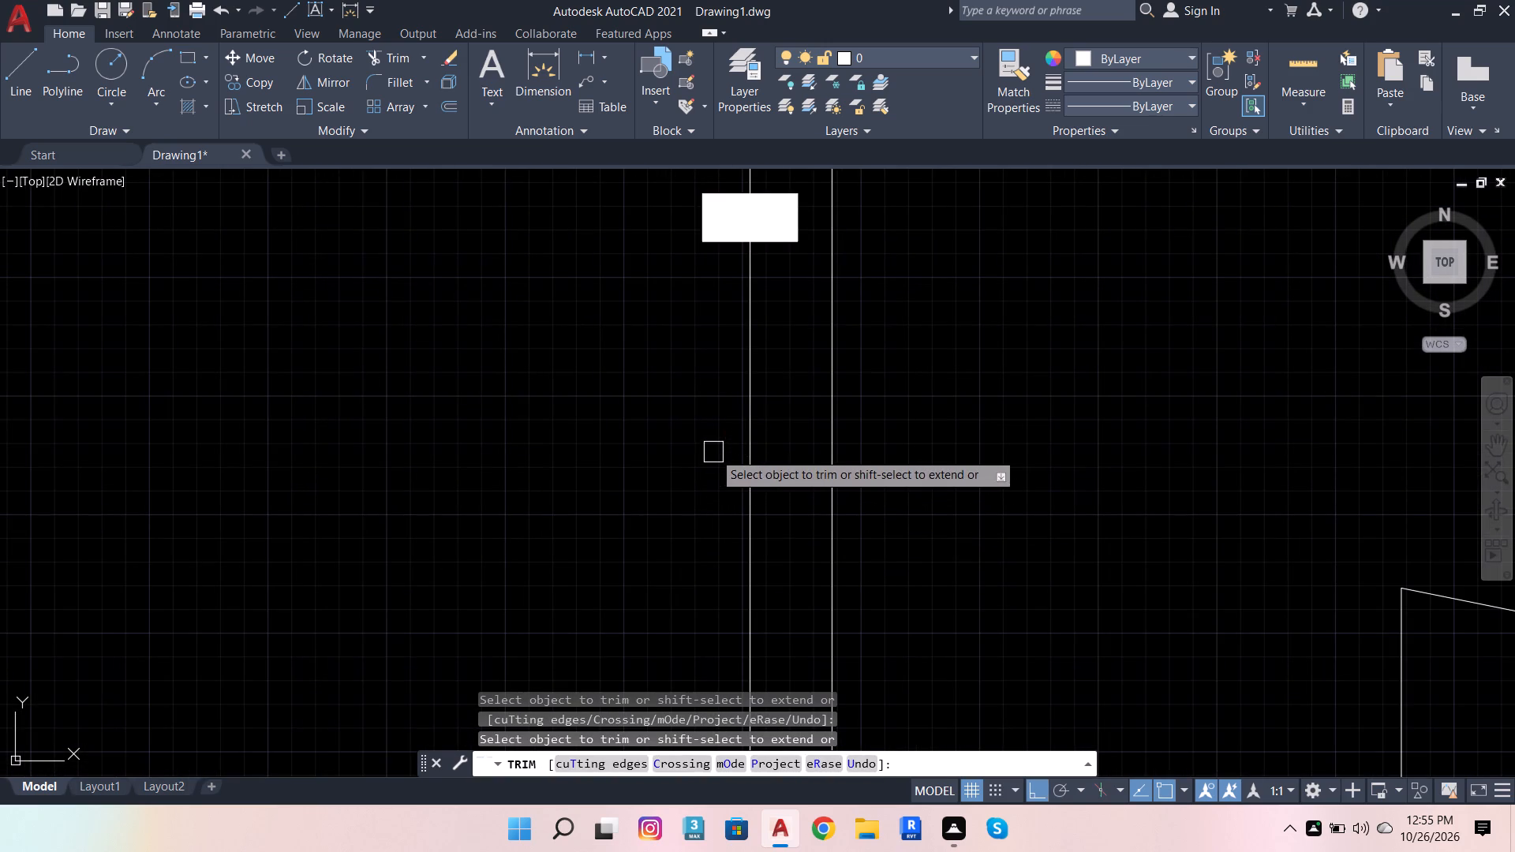
pyautogui.scroll(-6, 904, 402)
pyautogui.scroll(2, 931, 491)
pyautogui.scroll(-2, 1195, 426)
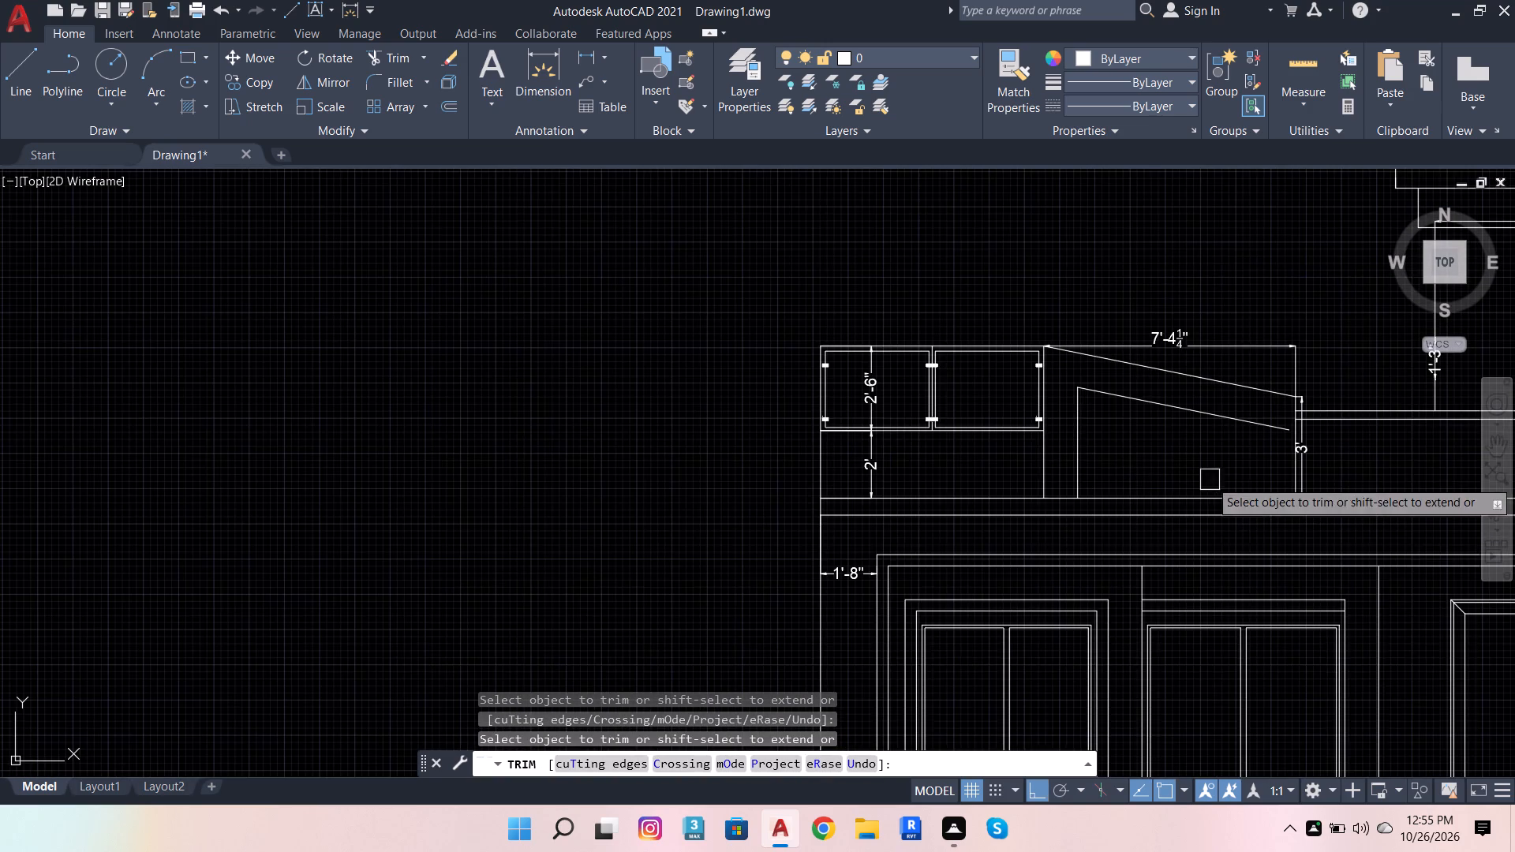
pyautogui.scroll(1, 1254, 465)
pyautogui.press('Escape')
pyautogui.press('Escape')
pyautogui.press('Escape')
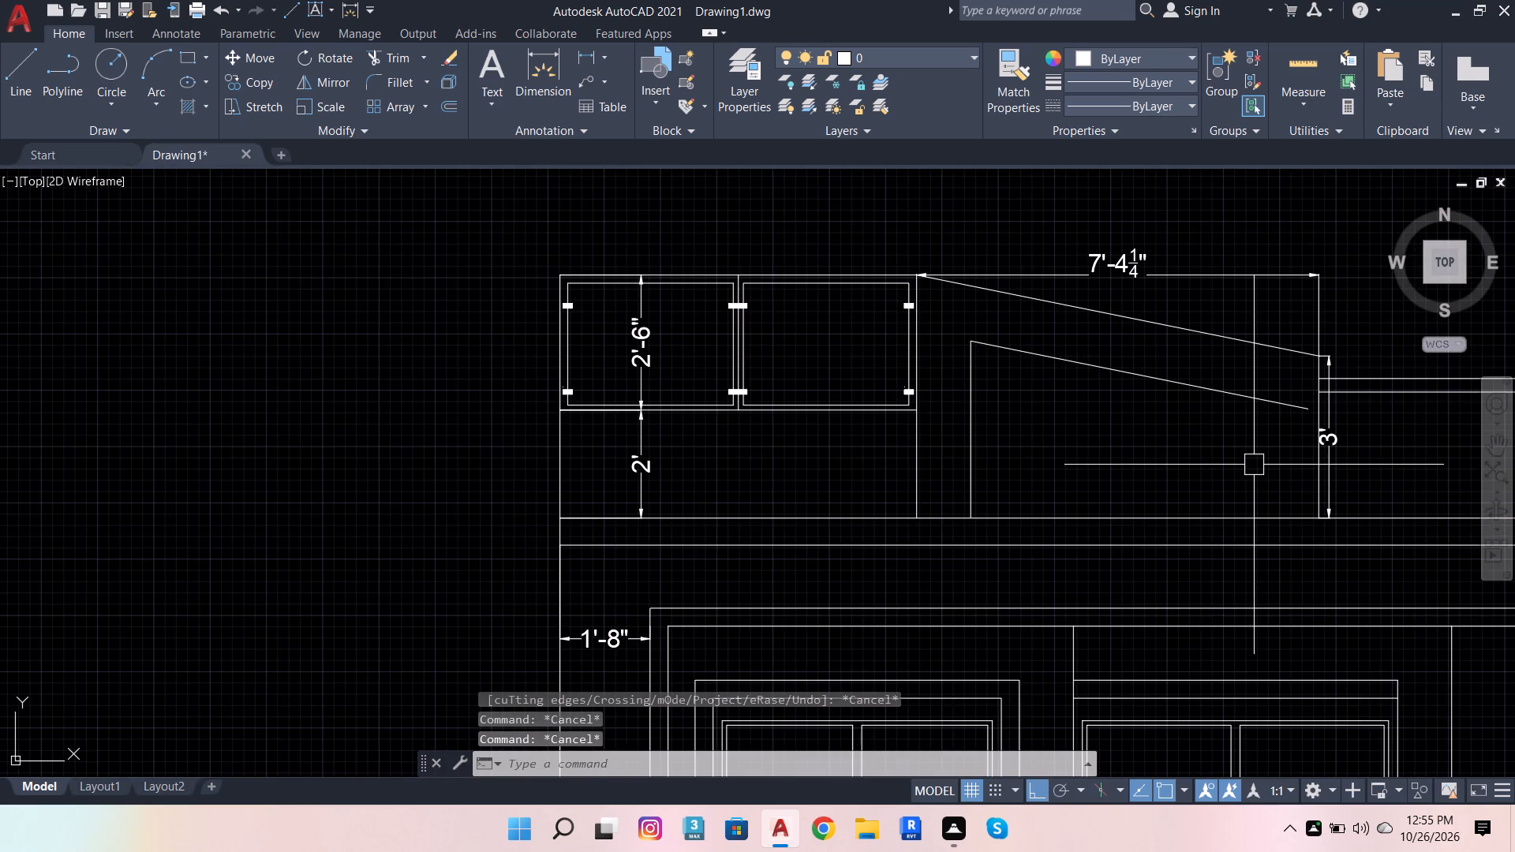
# Offset the vertical wall line at the parapet's lower end 1' toward the inside of the parapet.
pyautogui.click(1320, 463)
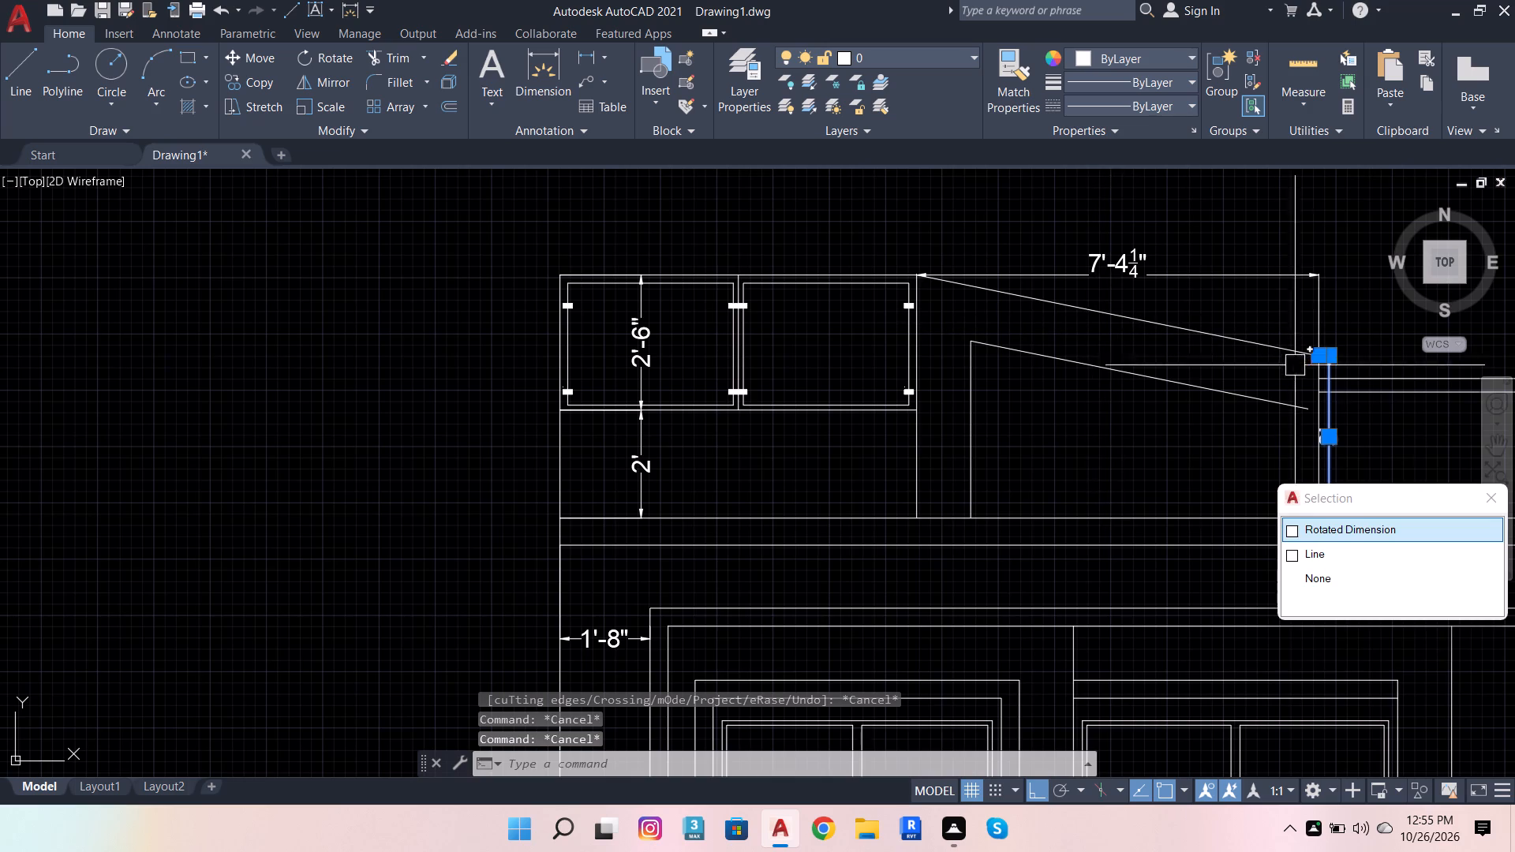
pyautogui.press('Escape')
pyautogui.click(1311, 480)
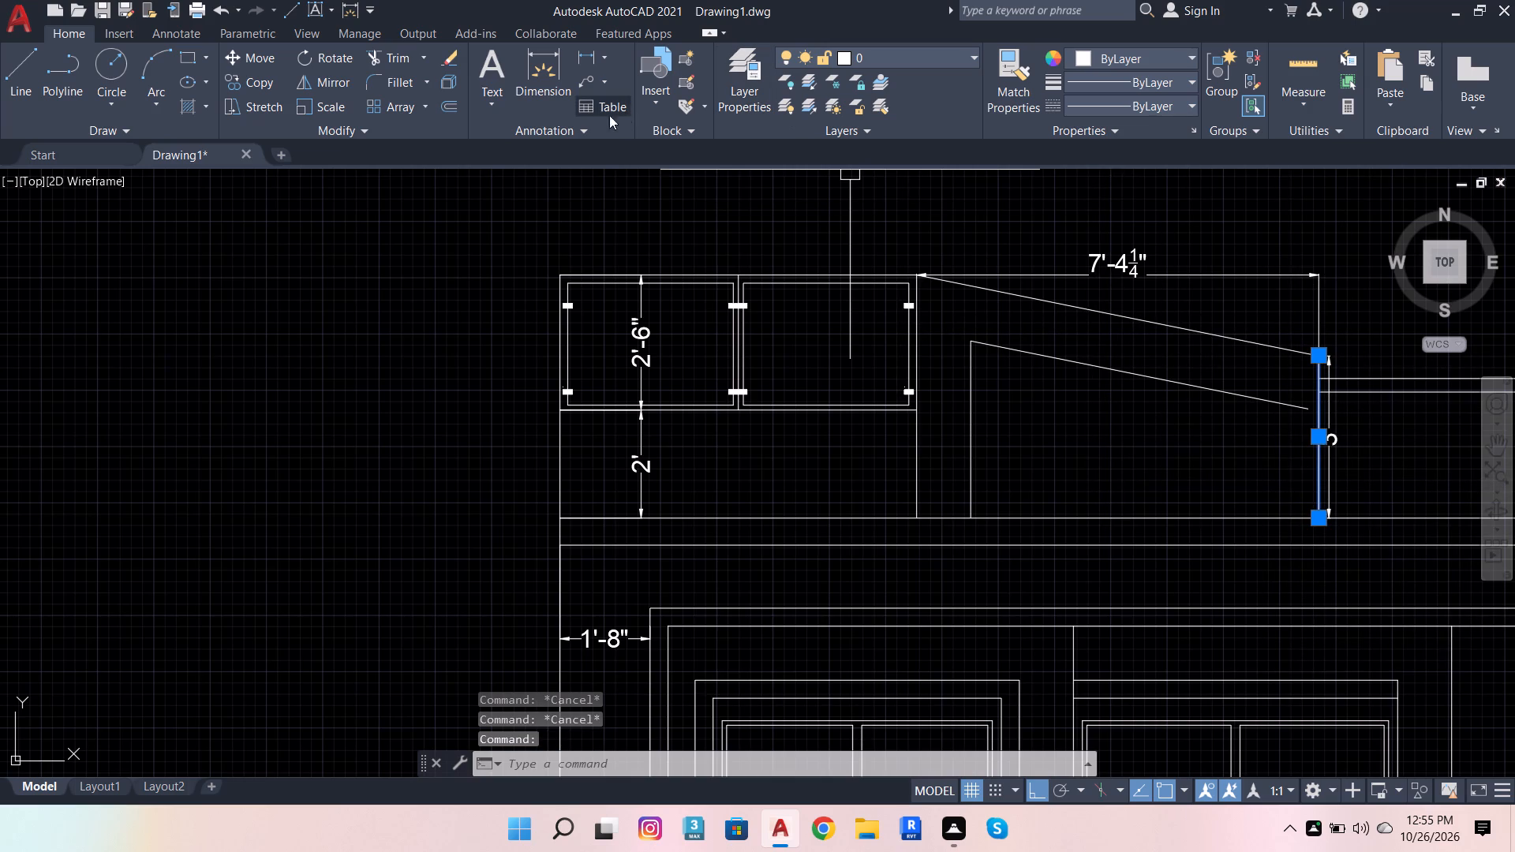
pyautogui.click(449, 110)
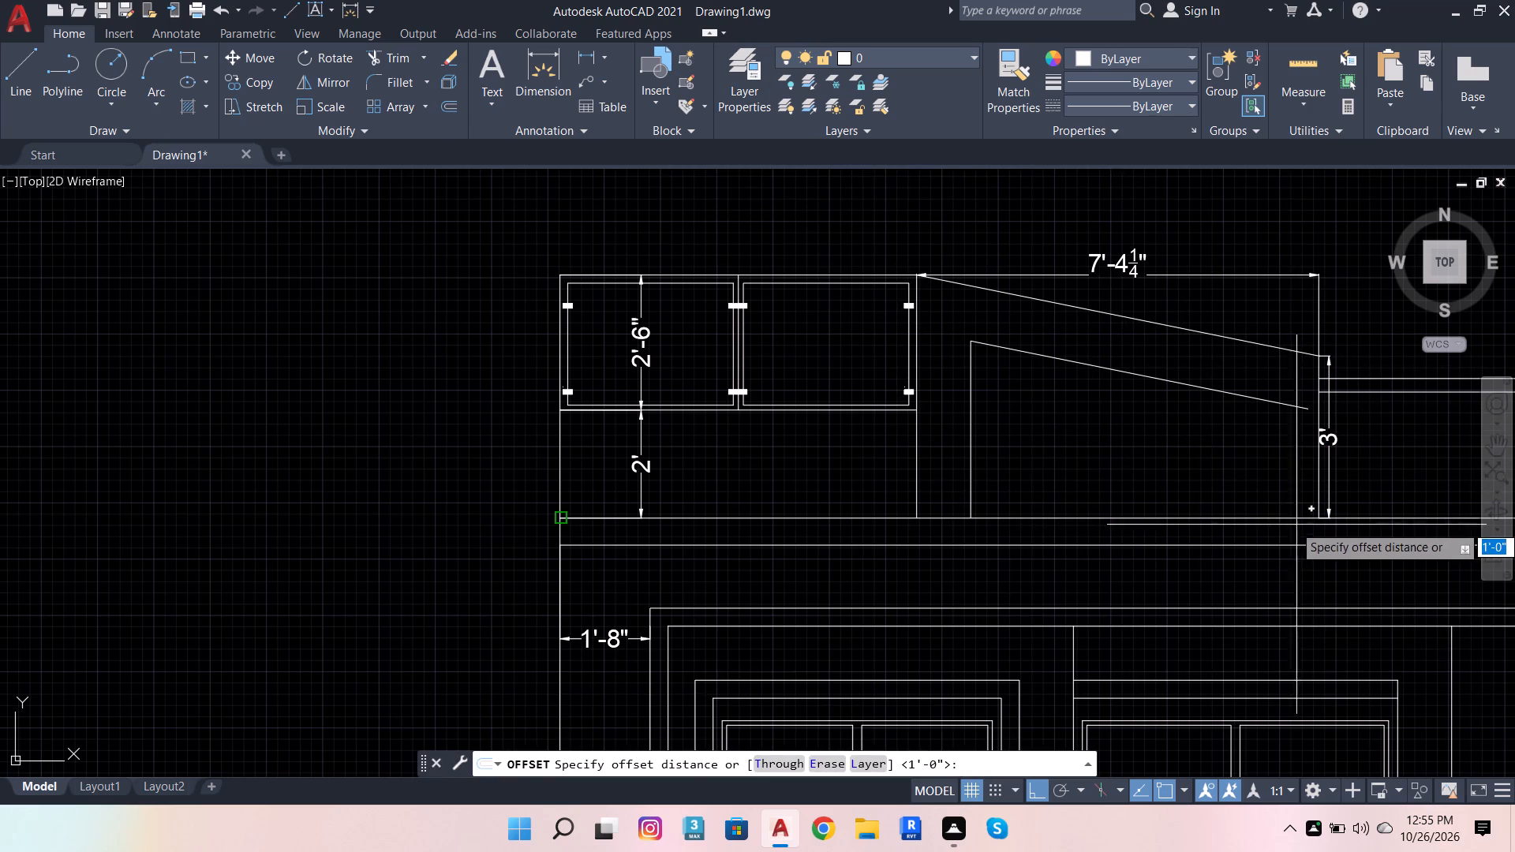
pyautogui.click(1315, 520)
pyautogui.write("1'")
pyautogui.press('Return')
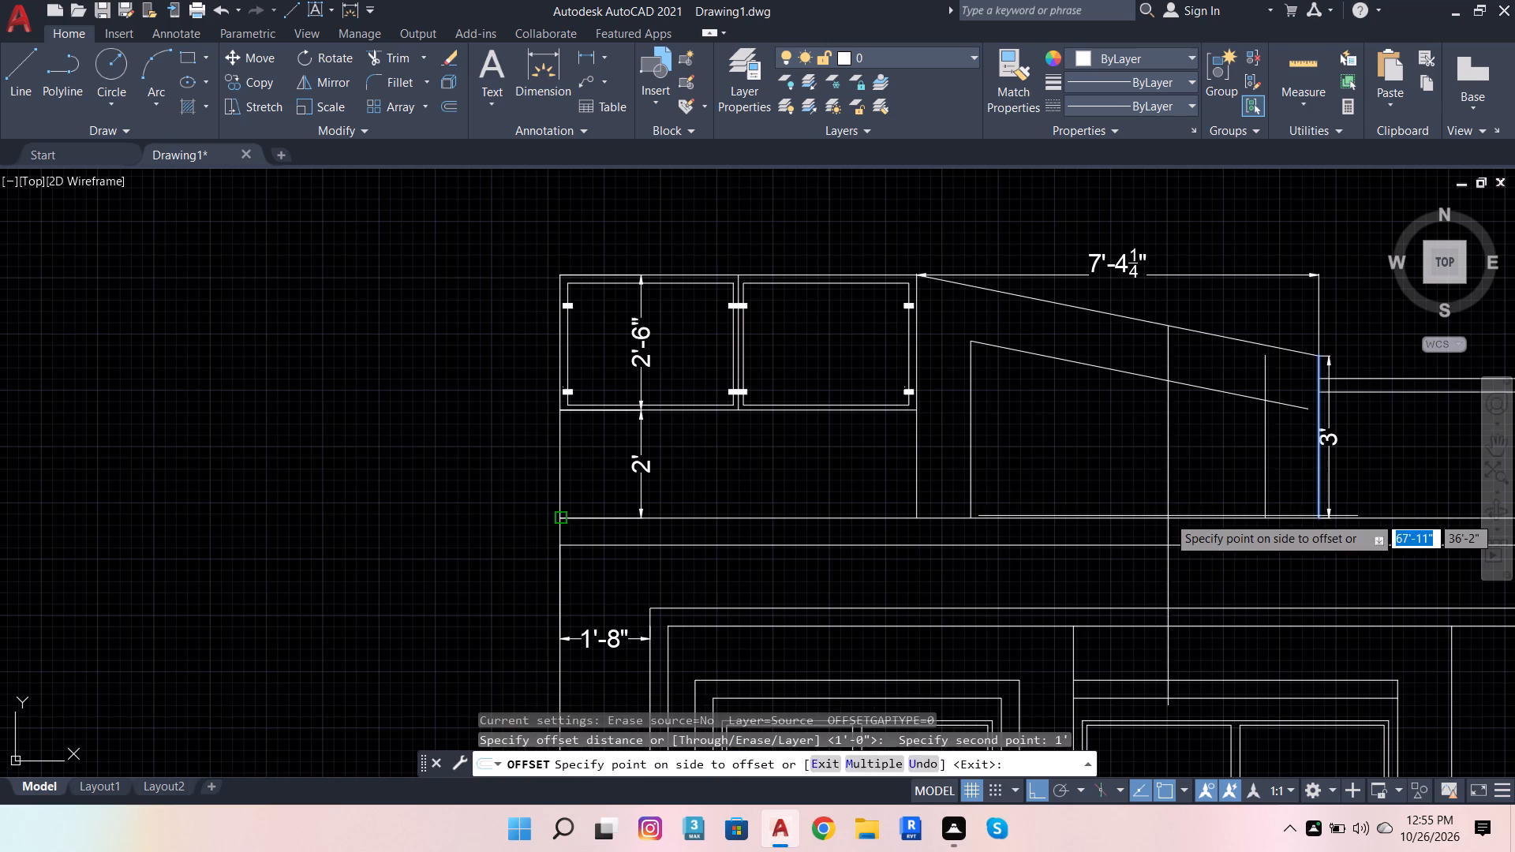
pyautogui.moveTo(1168, 516); pyautogui.dragTo(1164, 505)
# Trim the inner sloping line and the new vertical line to a clean corner at the parapet's lower end.
pyautogui.click(406, 56)
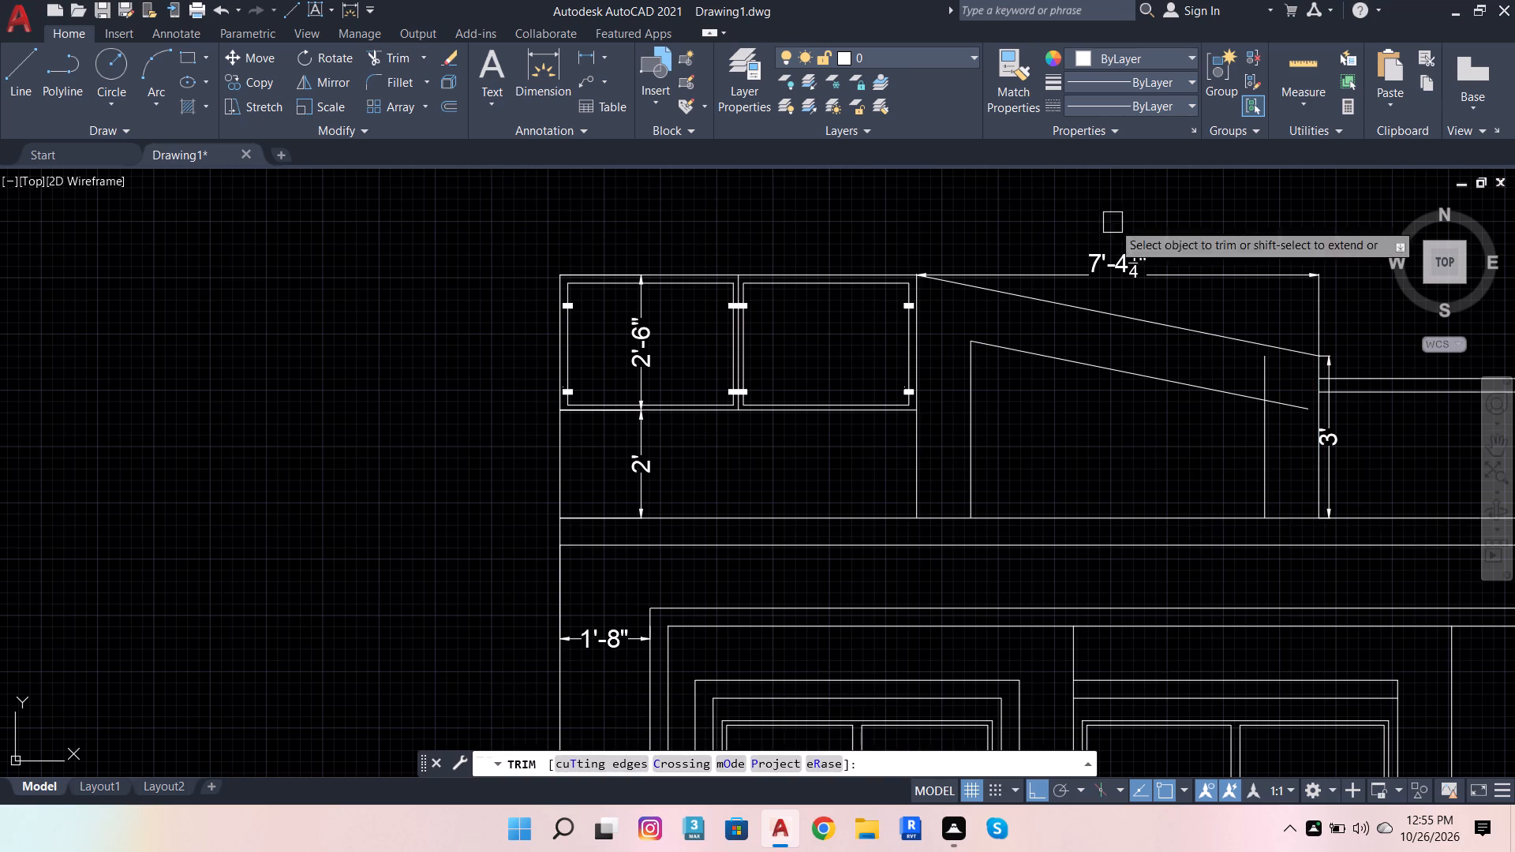
pyautogui.click(1285, 412)
pyautogui.click(1259, 366)
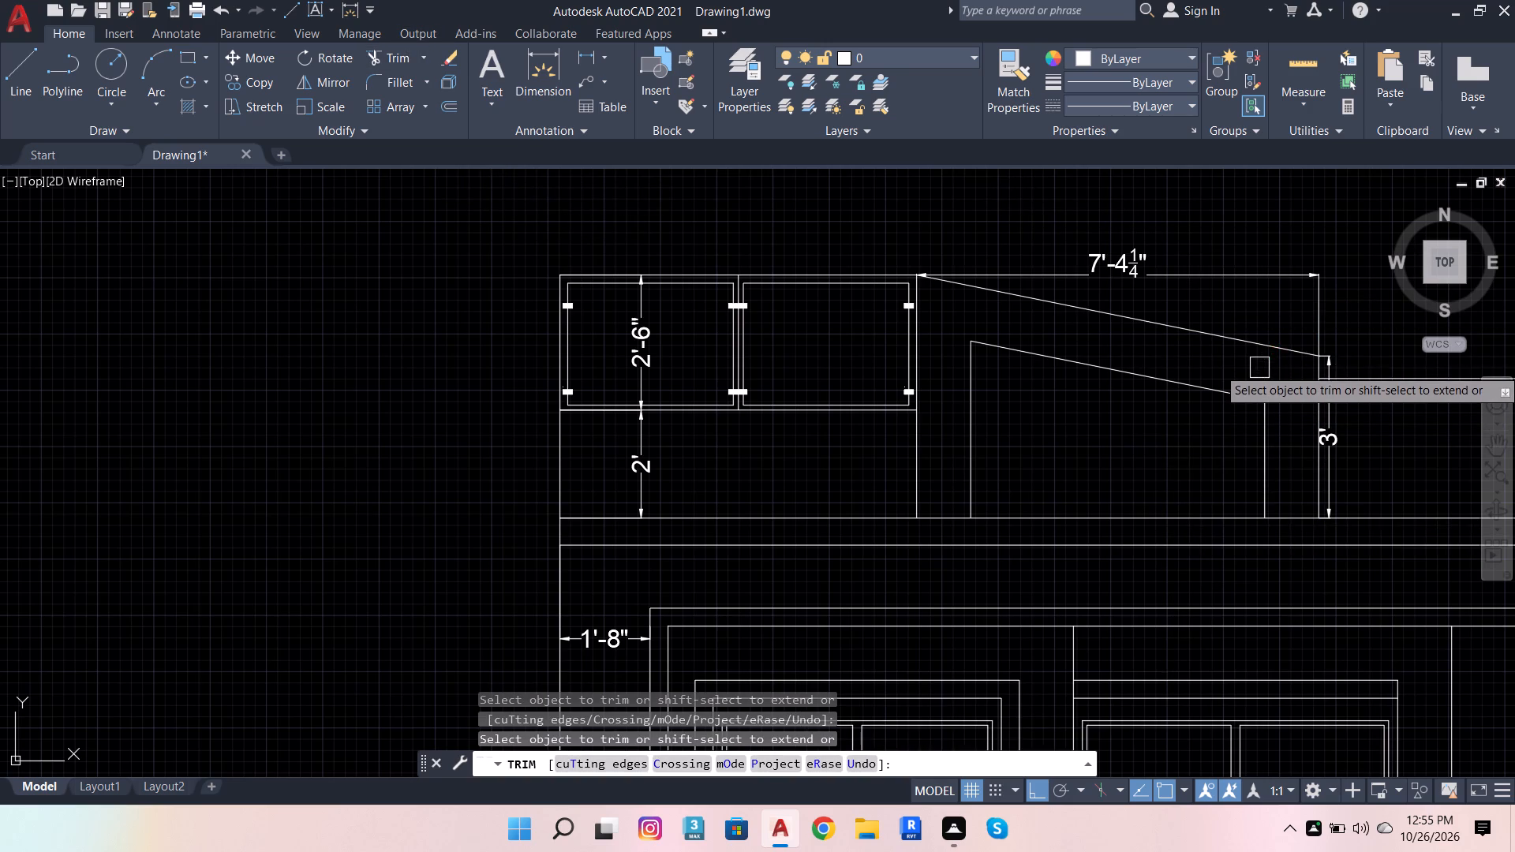
pyautogui.press('Escape')
# Start a hatch and set its type to Pattern.
pyautogui.scroll(-1, 923, 352)
pyautogui.scroll(1, 1083, 402)
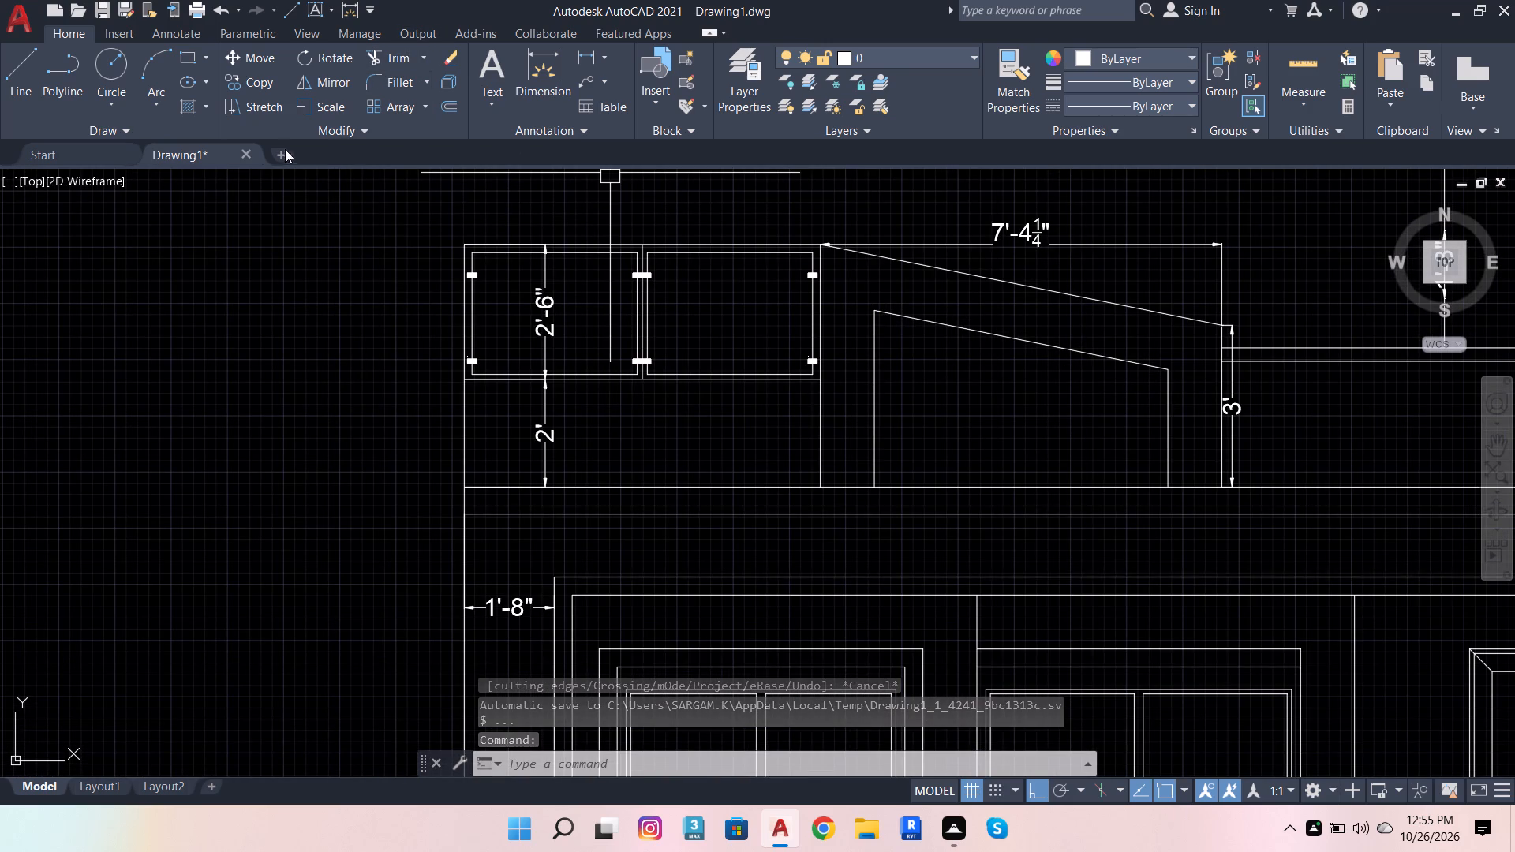
pyautogui.click(189, 111)
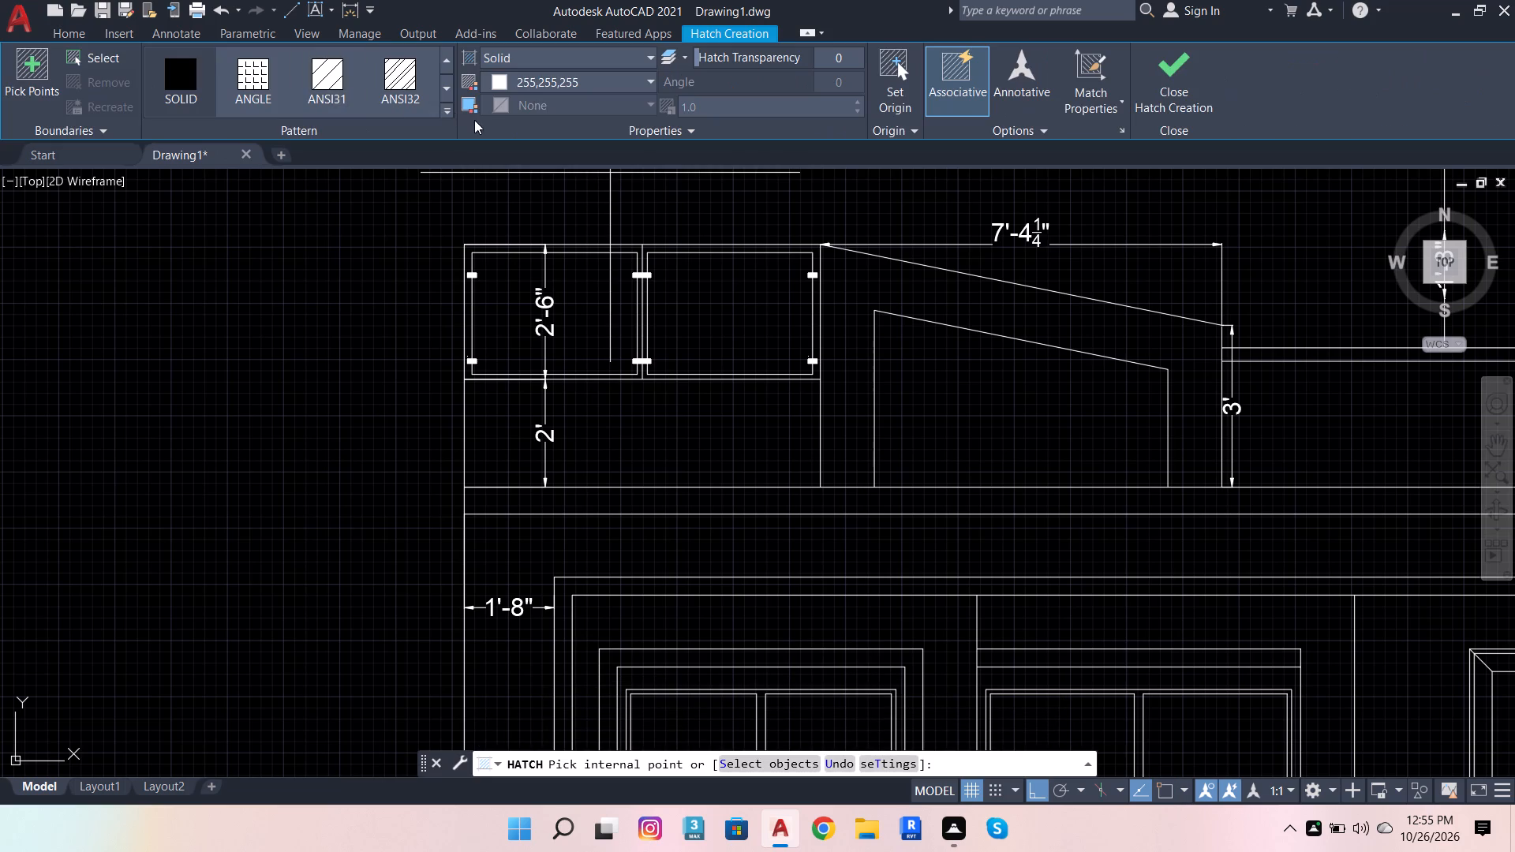
pyautogui.click(560, 65)
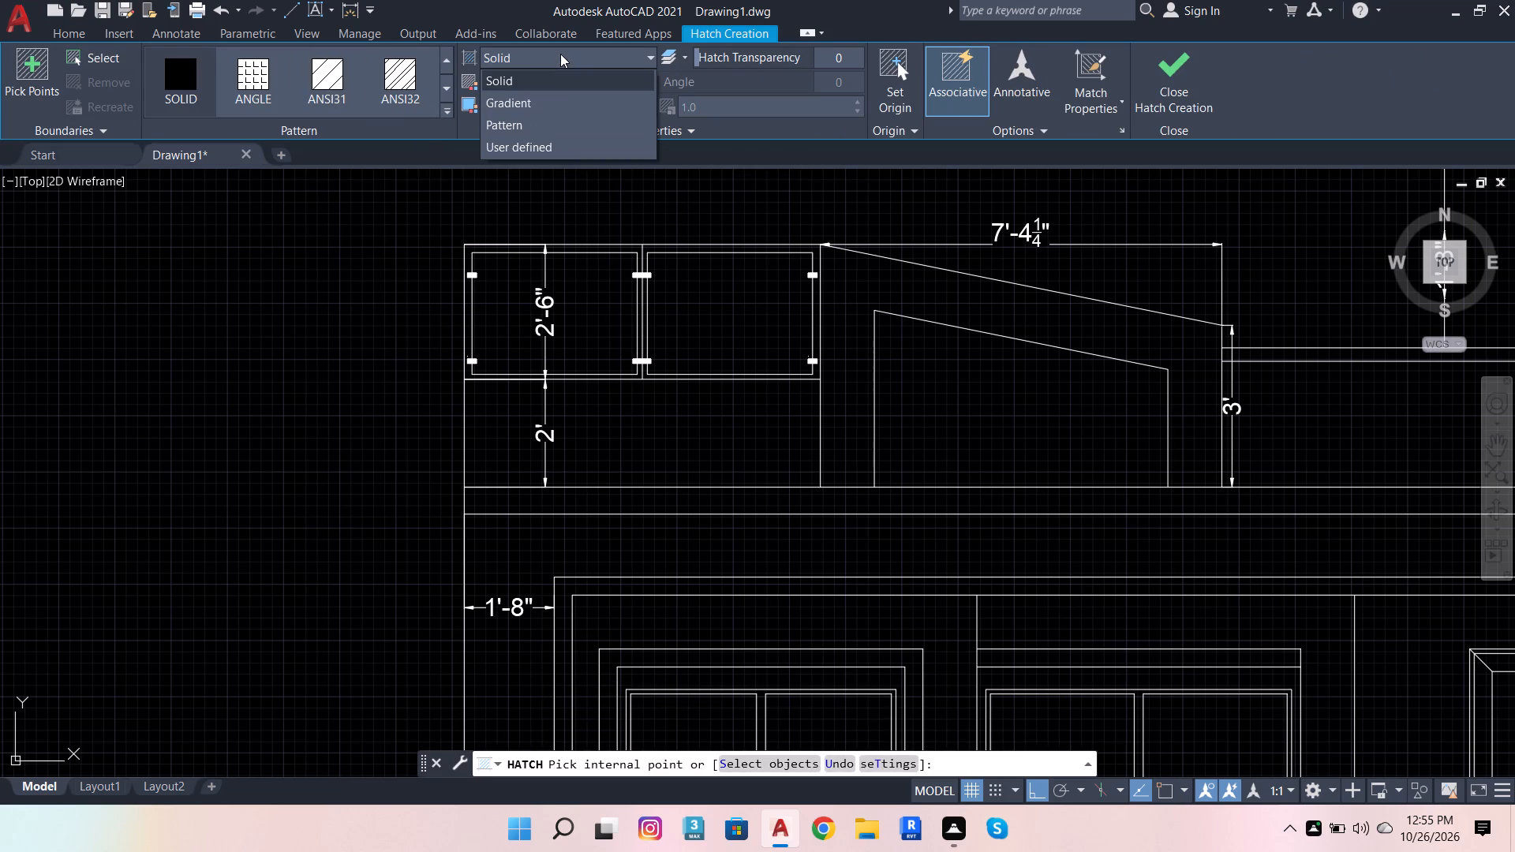
pyautogui.click(524, 122)
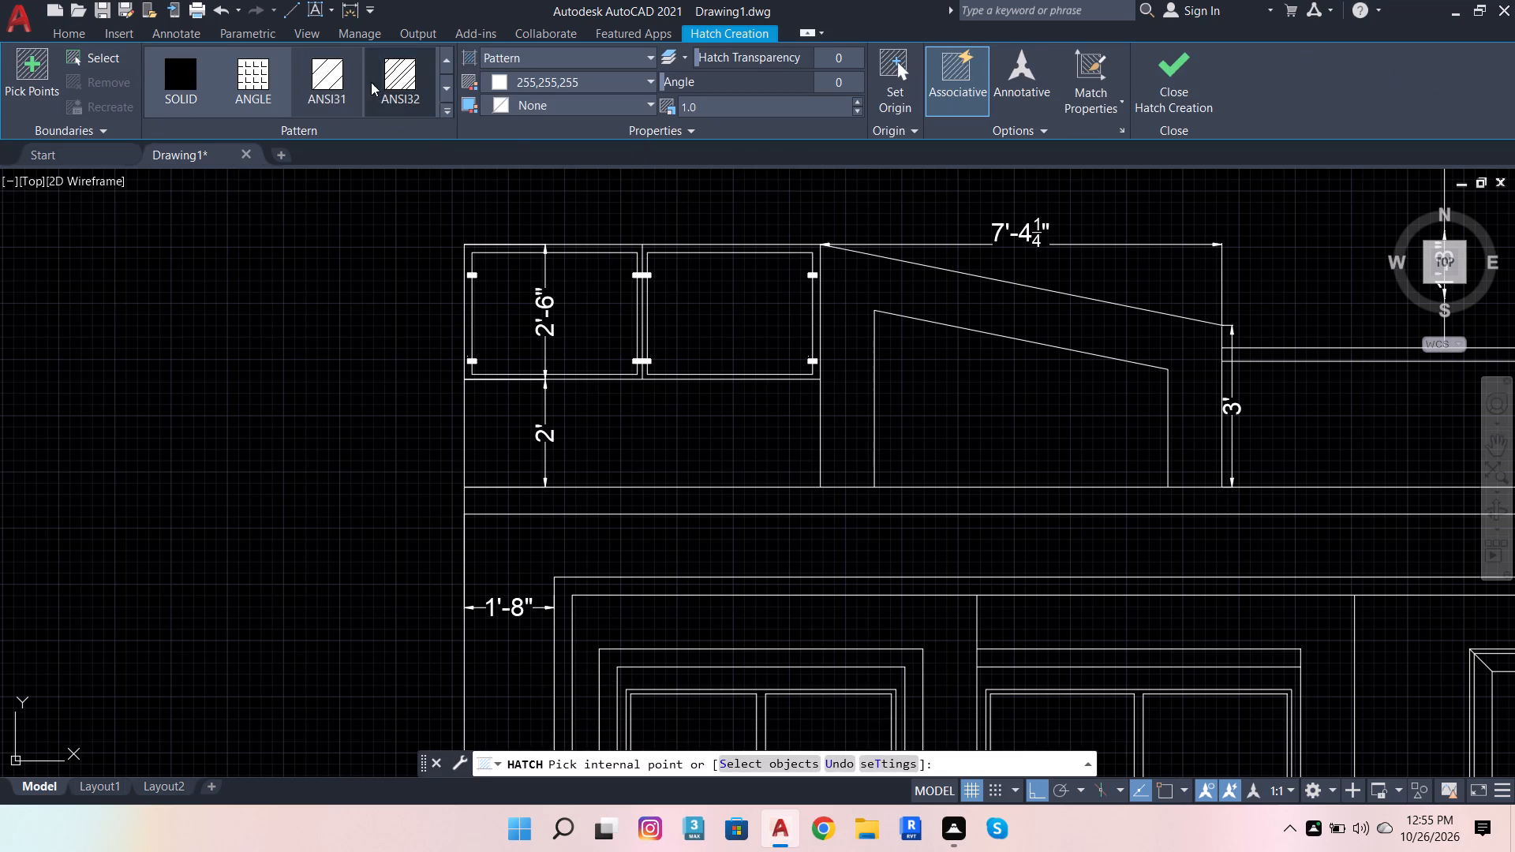
# Browse the predefined hatch patterns for one that suits the panel inside the sloping parapet.
pyautogui.scroll(-4, 371, 82)
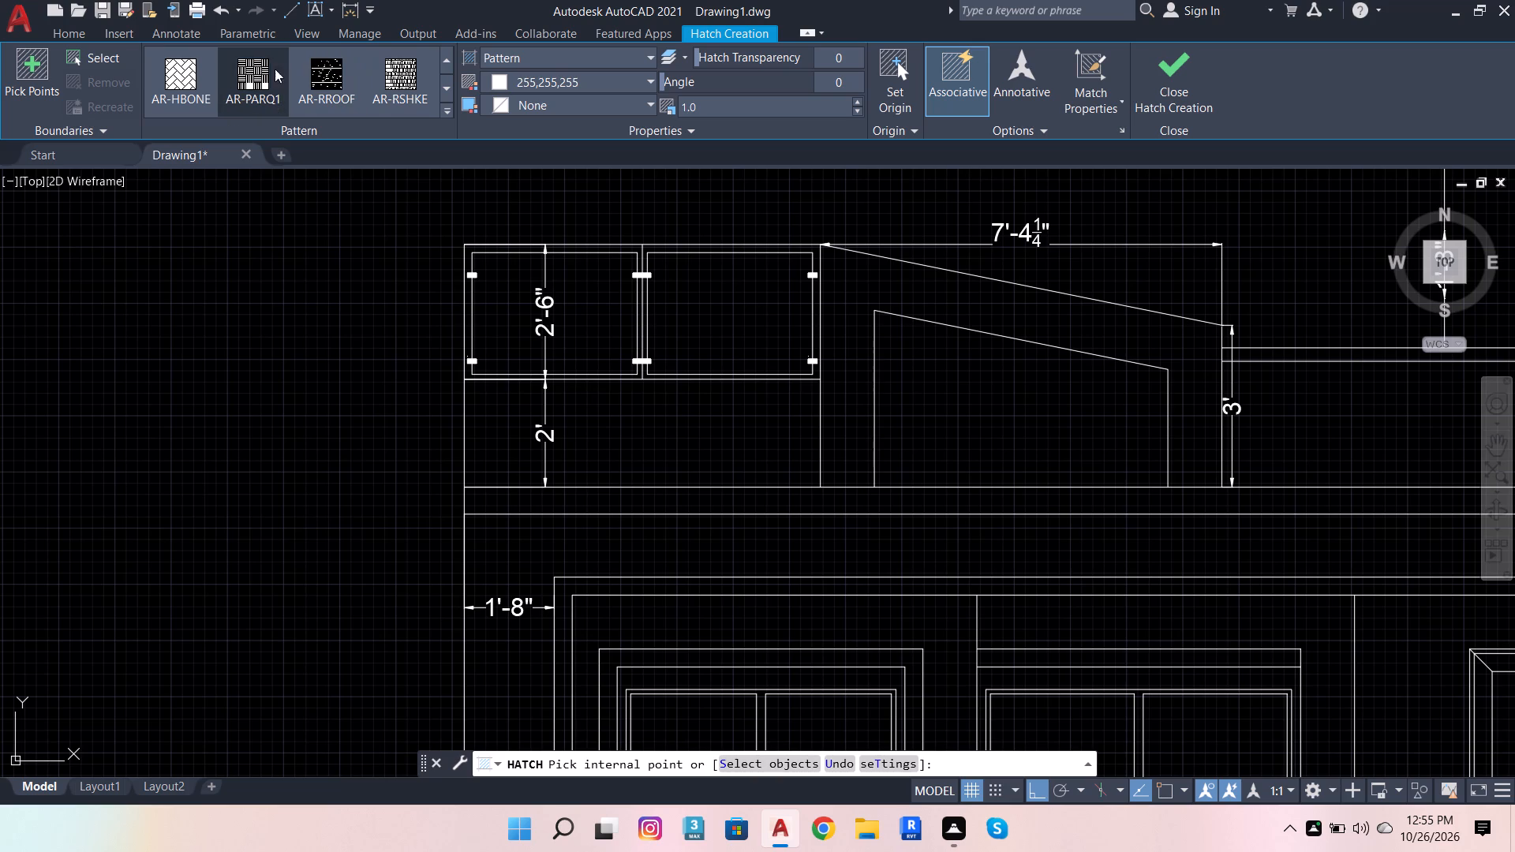
pyautogui.scroll(-4, 290, 78)
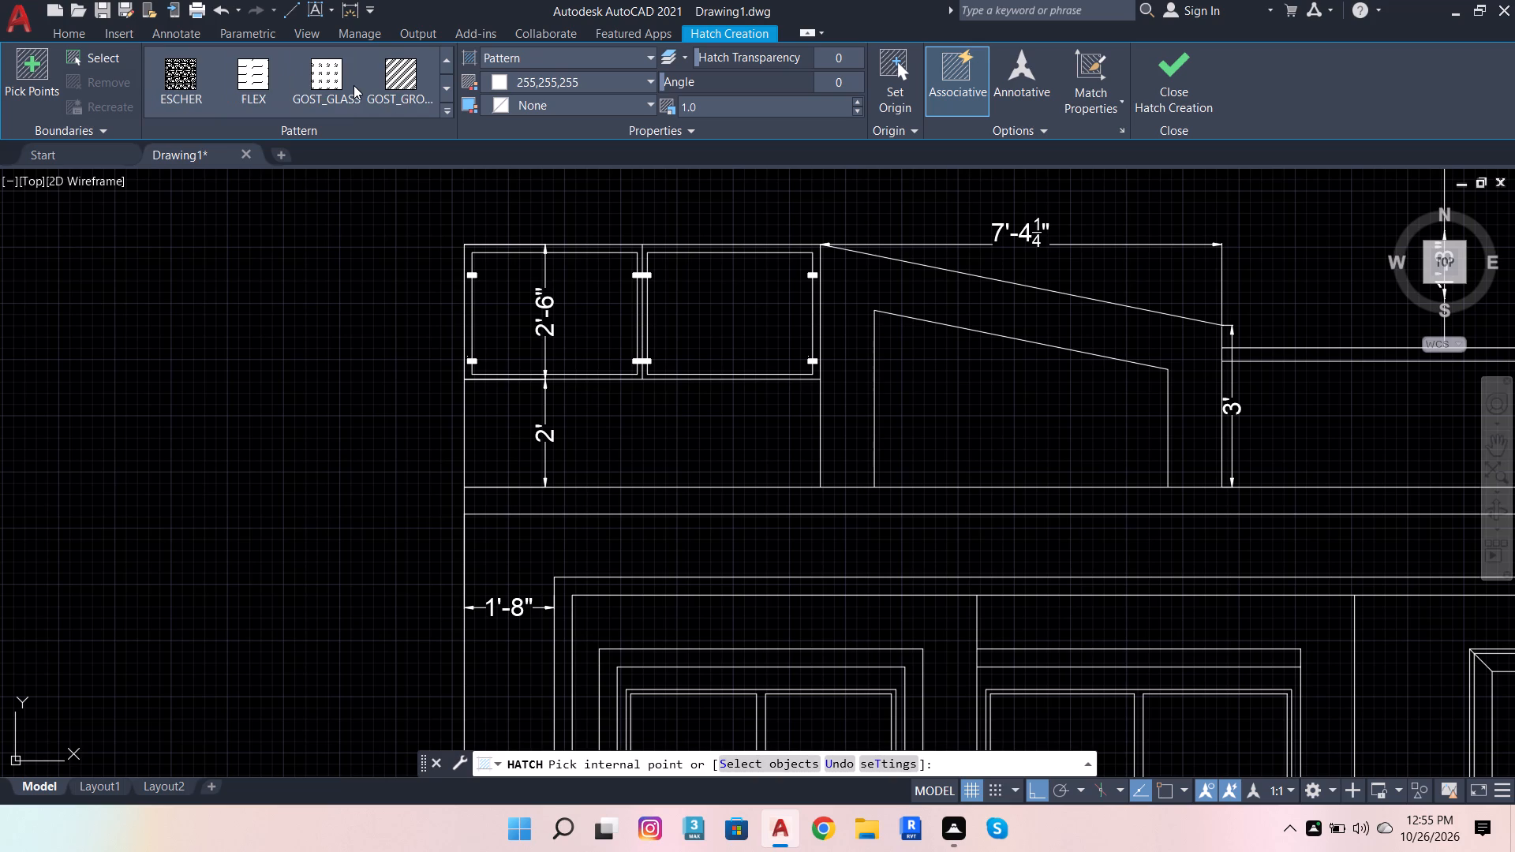
pyautogui.scroll(-3, 371, 56)
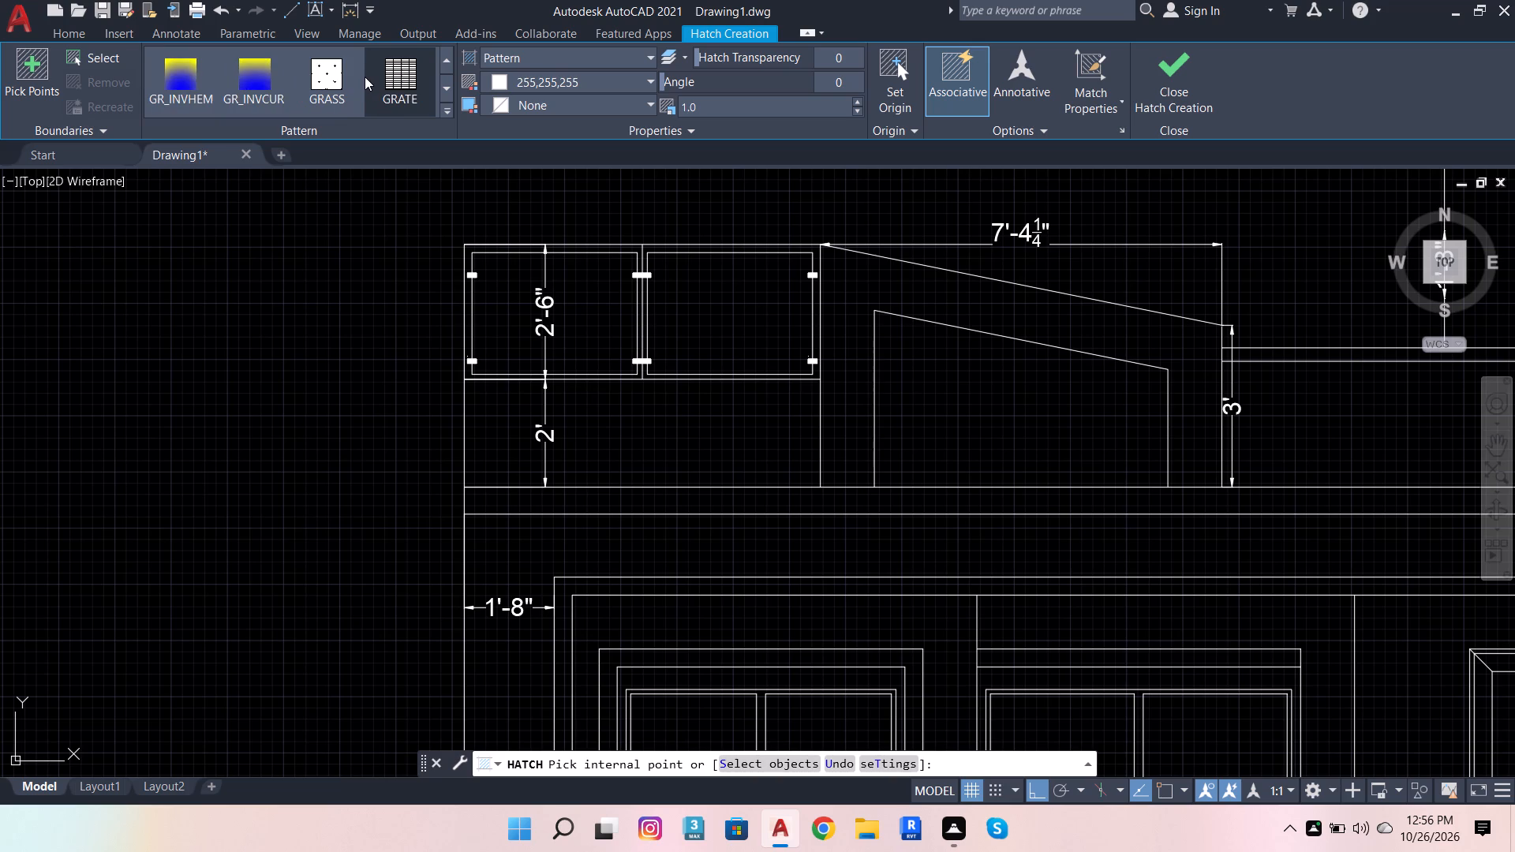
pyautogui.scroll(-7, 365, 77)
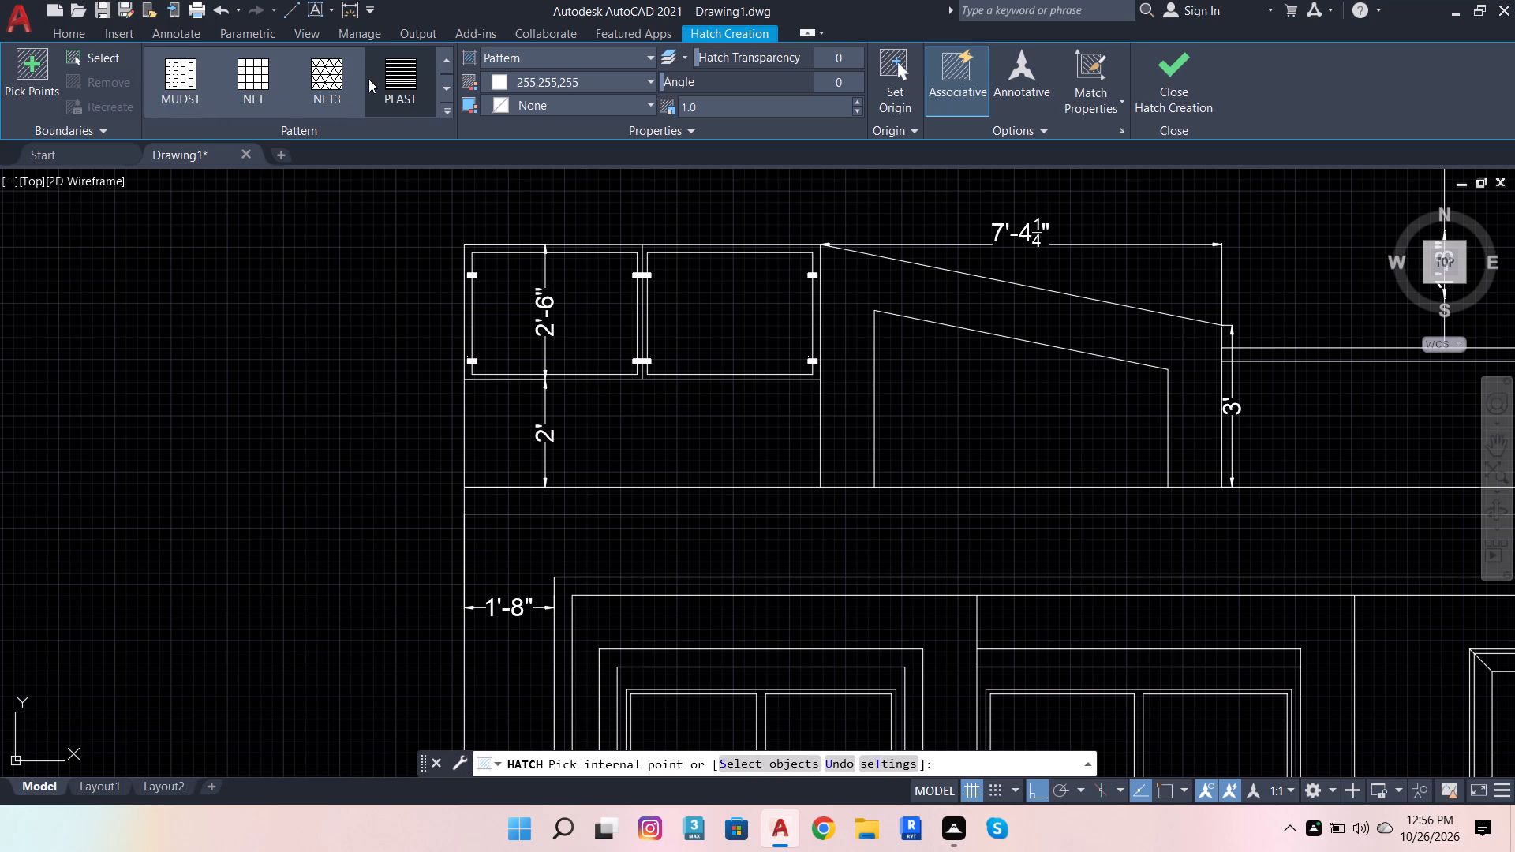
pyautogui.scroll(-3, 368, 79)
pyautogui.scroll(17, 372, 84)
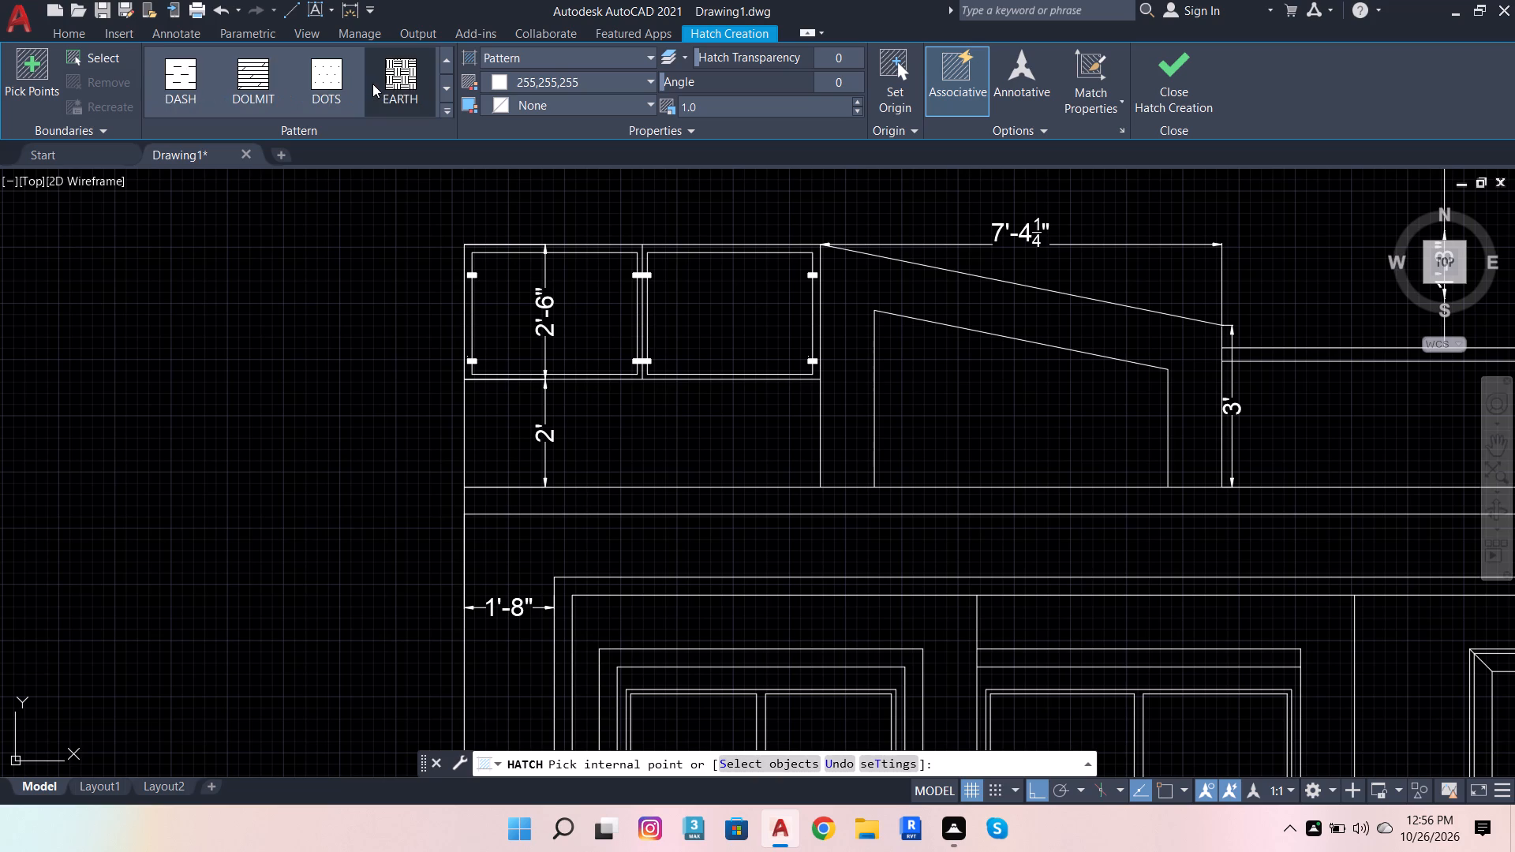
pyautogui.scroll(5, 372, 84)
pyautogui.scroll(-5, 371, 85)
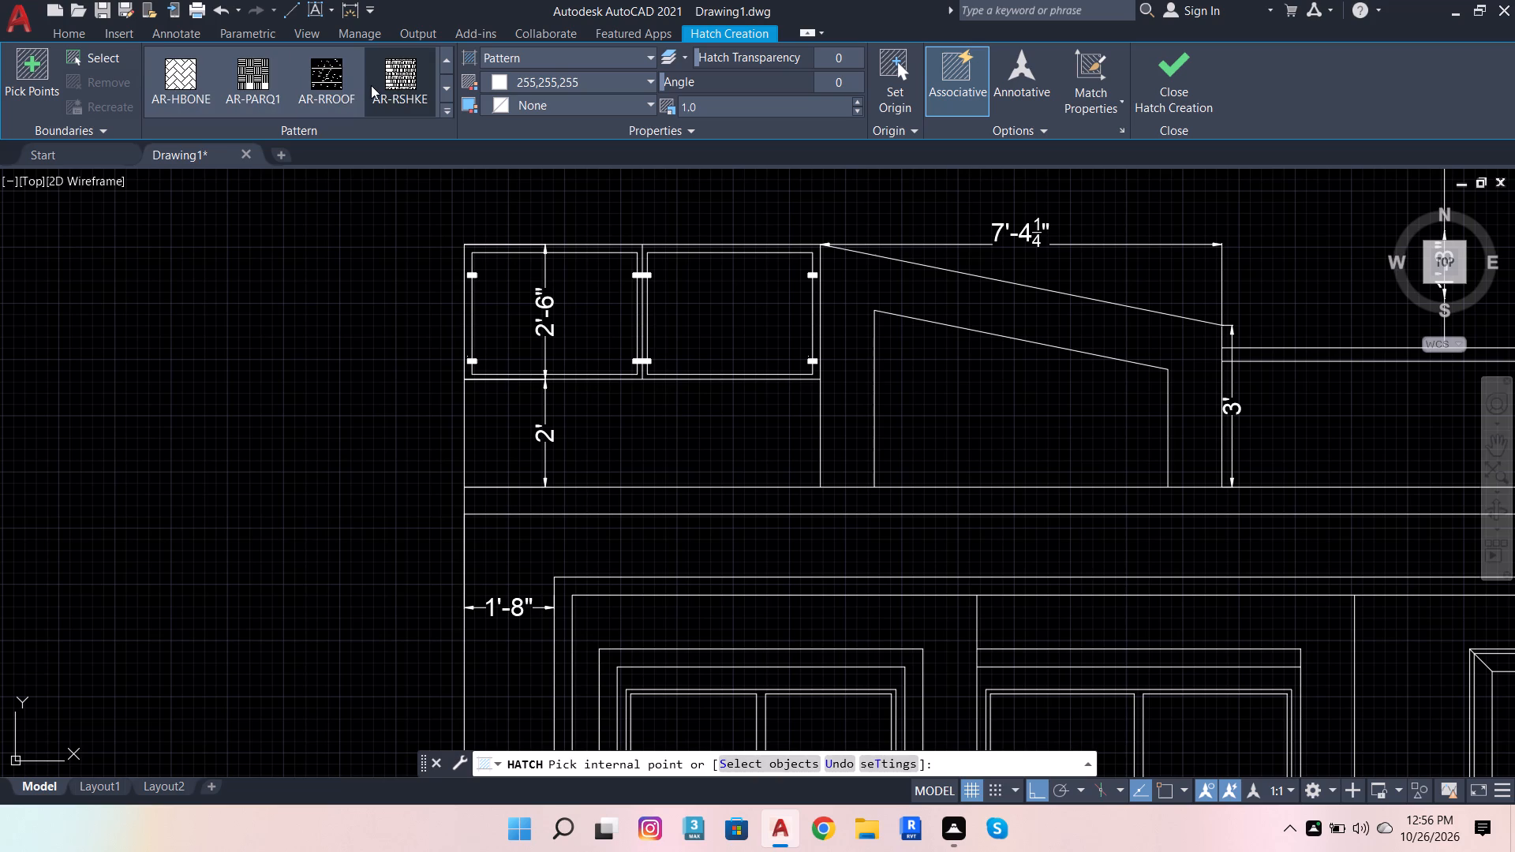
pyautogui.scroll(-2, 371, 85)
pyautogui.scroll(3, 371, 85)
pyautogui.scroll(-2, 366, 88)
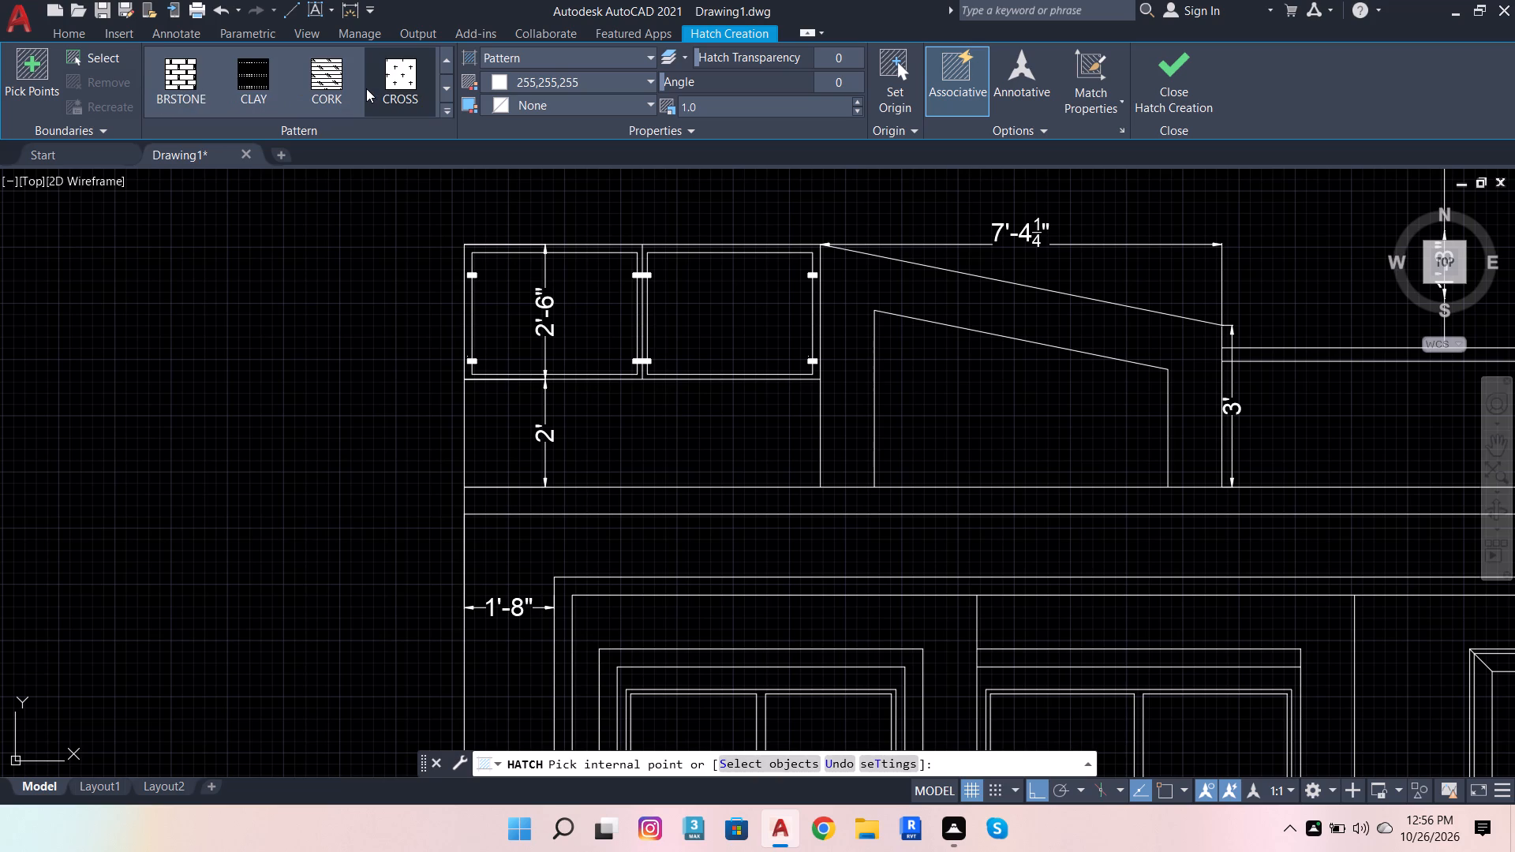
pyautogui.scroll(-2, 348, 71)
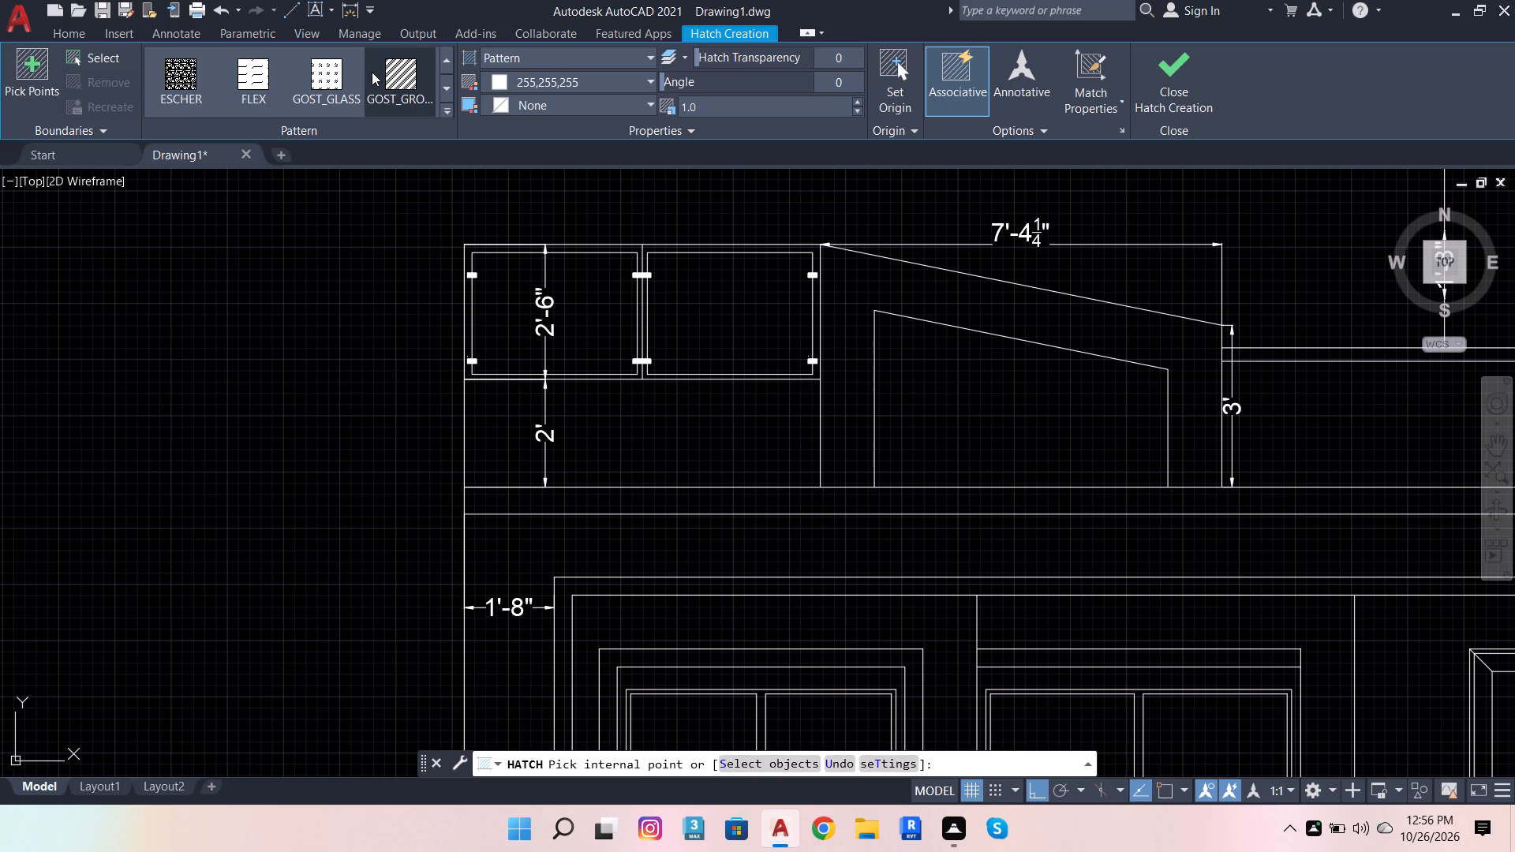
pyautogui.scroll(-5, 372, 72)
pyautogui.scroll(1, 372, 72)
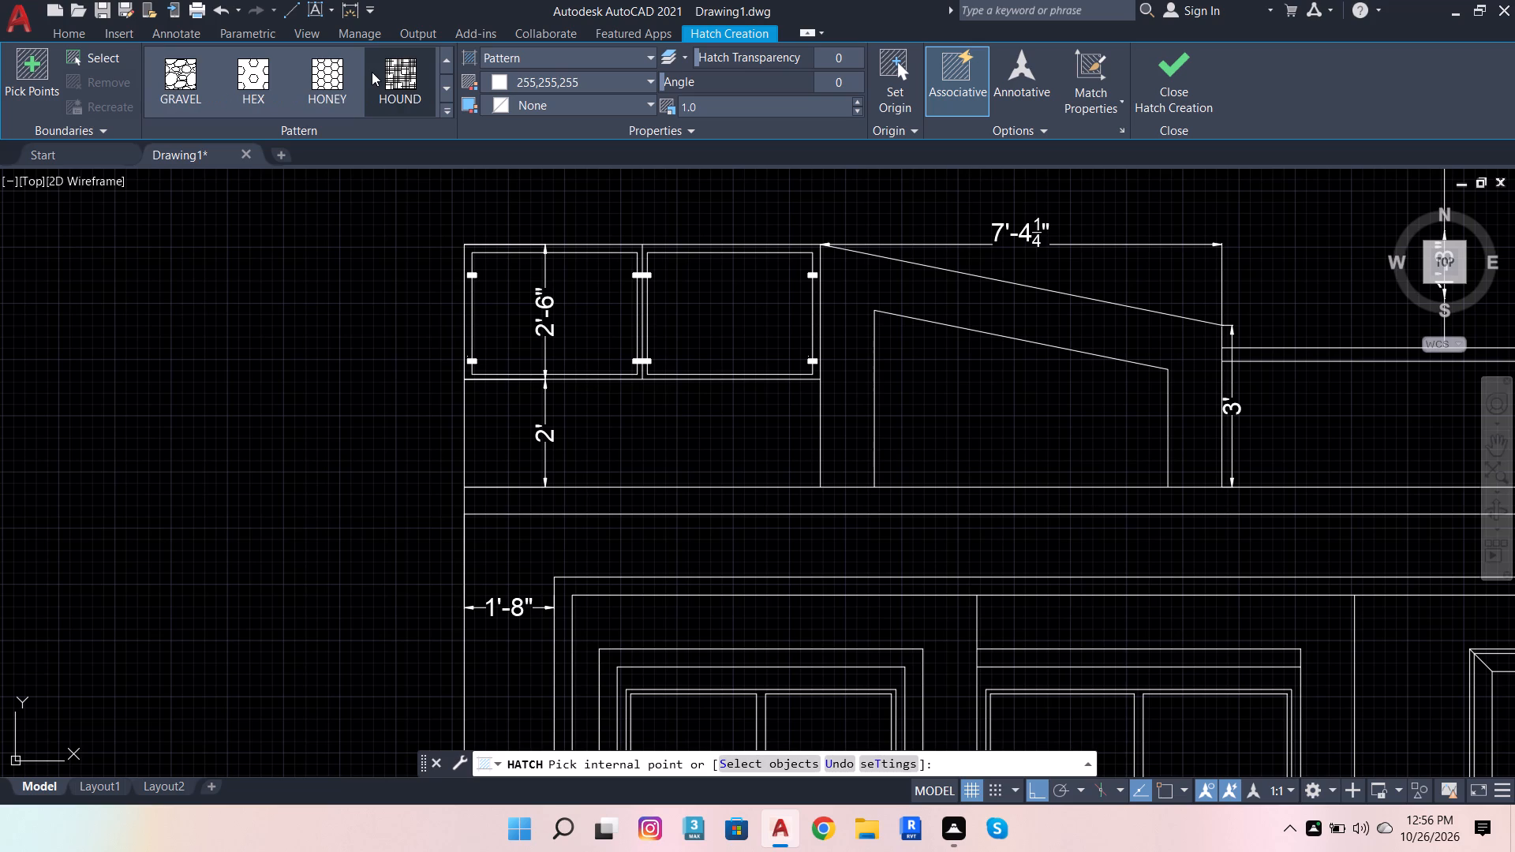
pyautogui.scroll(2, 133, 114)
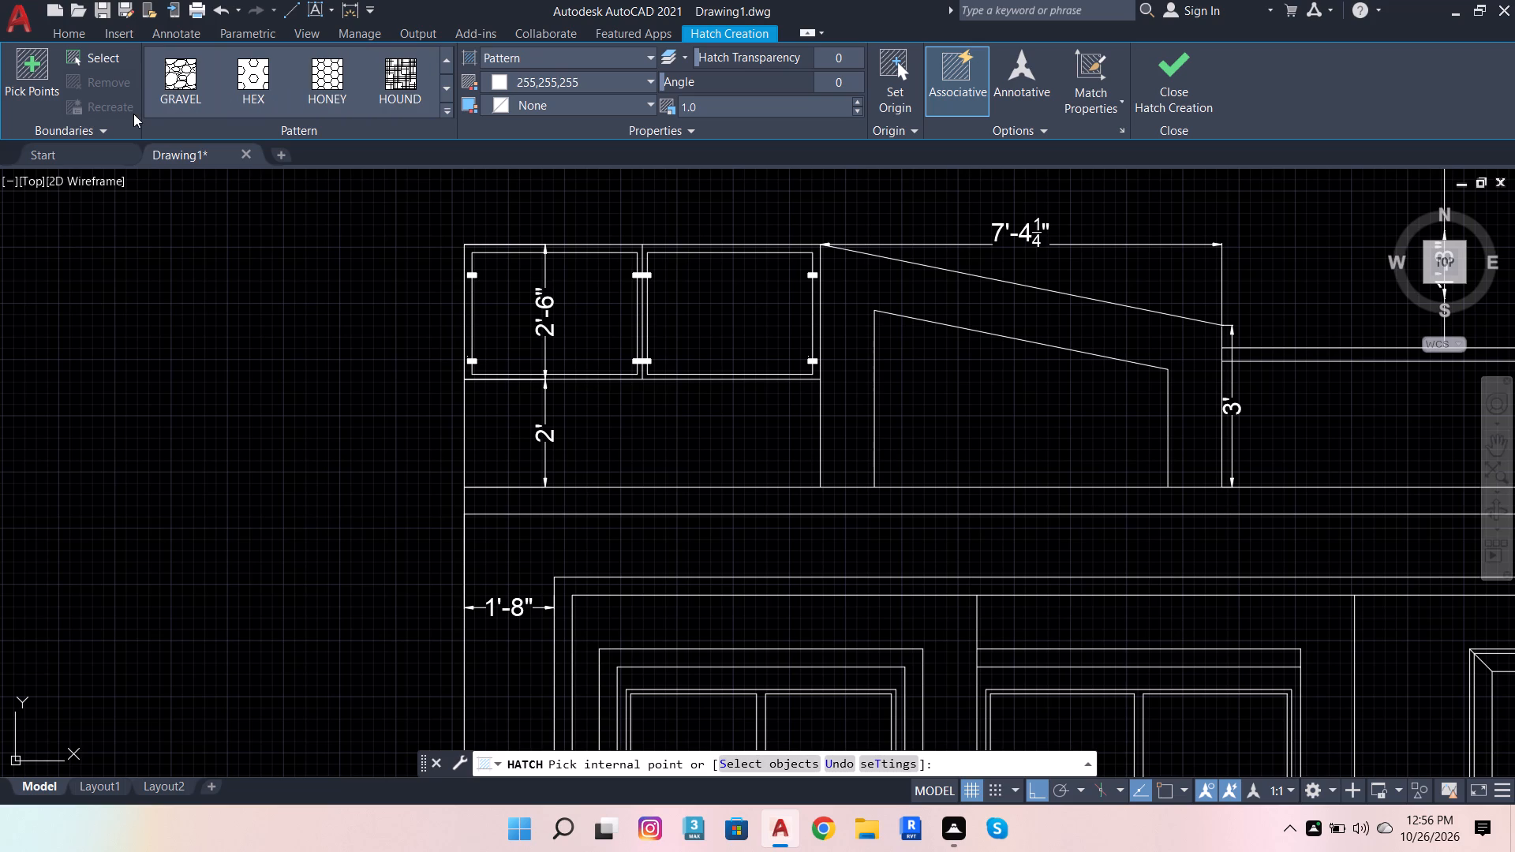
# Hatch the area inside the sloping parapet's inner outline with the AR-PARQ1 pattern.
pyautogui.scroll(2, 133, 114)
pyautogui.scroll(11, 250, 72)
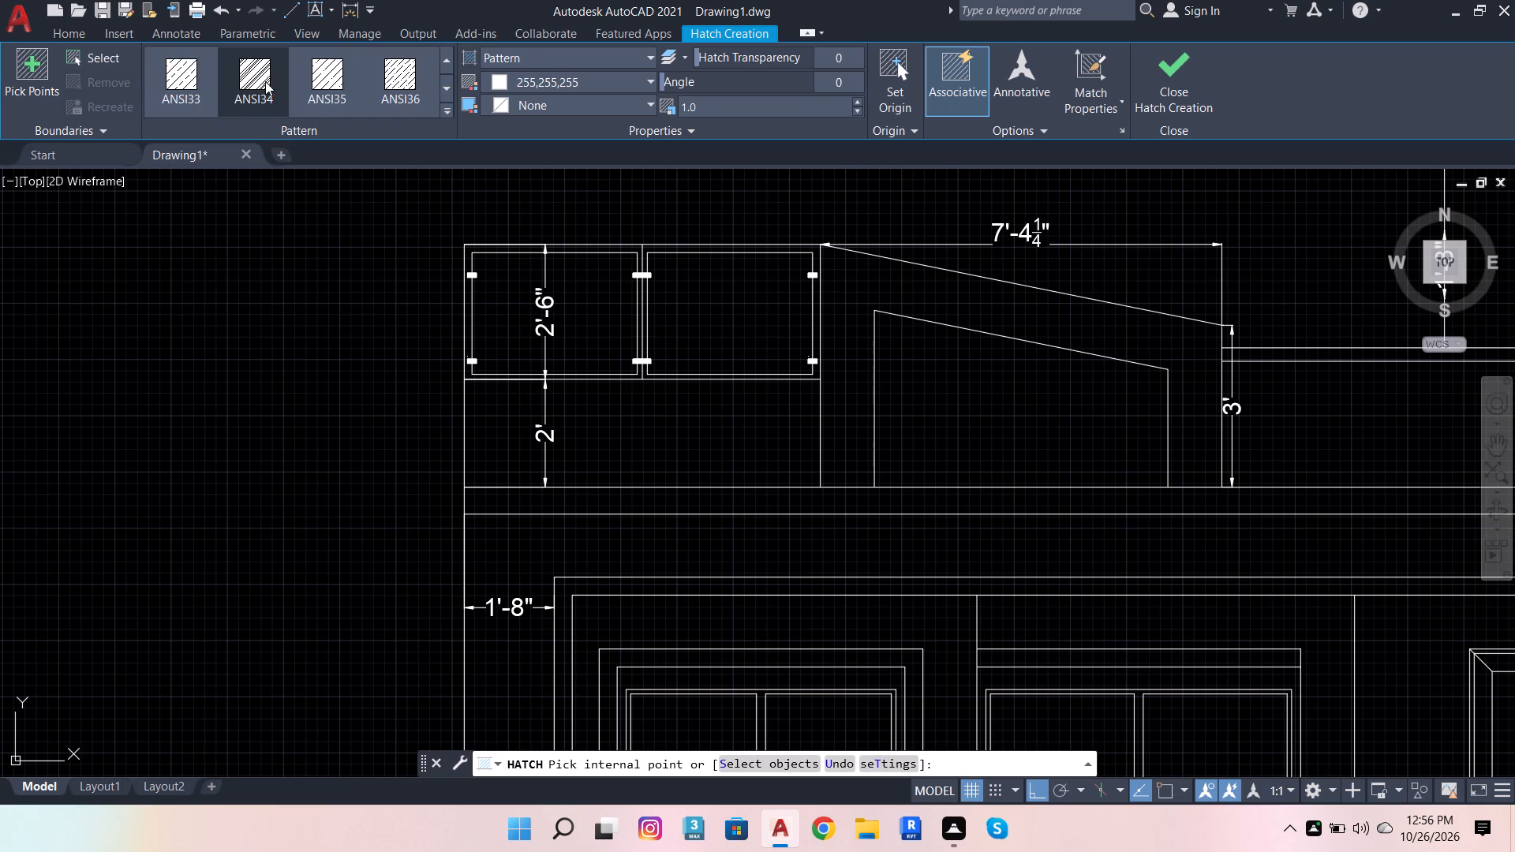
pyautogui.scroll(9, 265, 81)
pyautogui.scroll(-5, 265, 82)
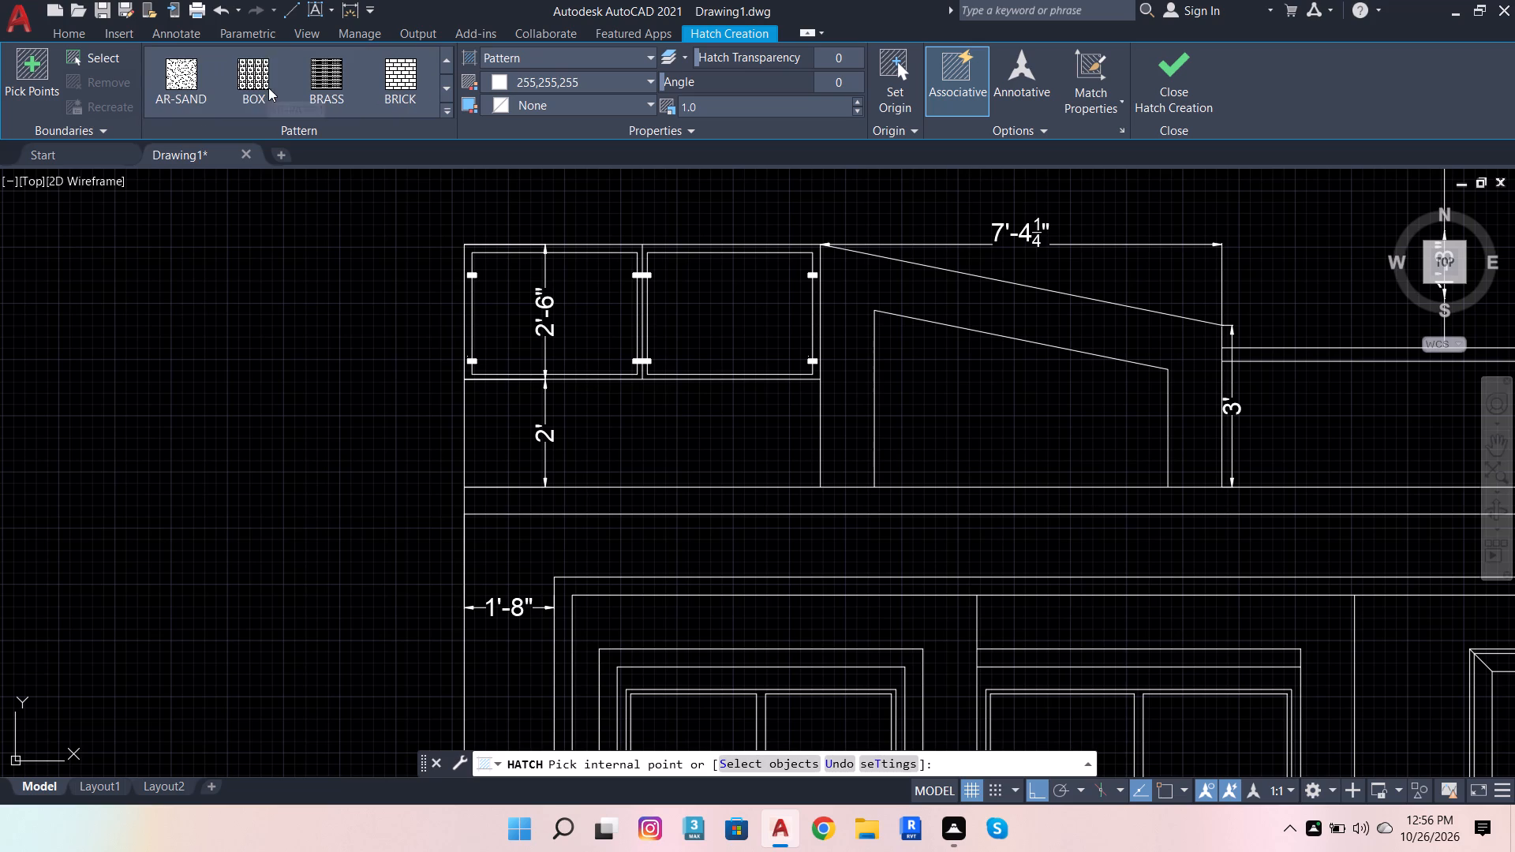
pyautogui.scroll(1, 304, 69)
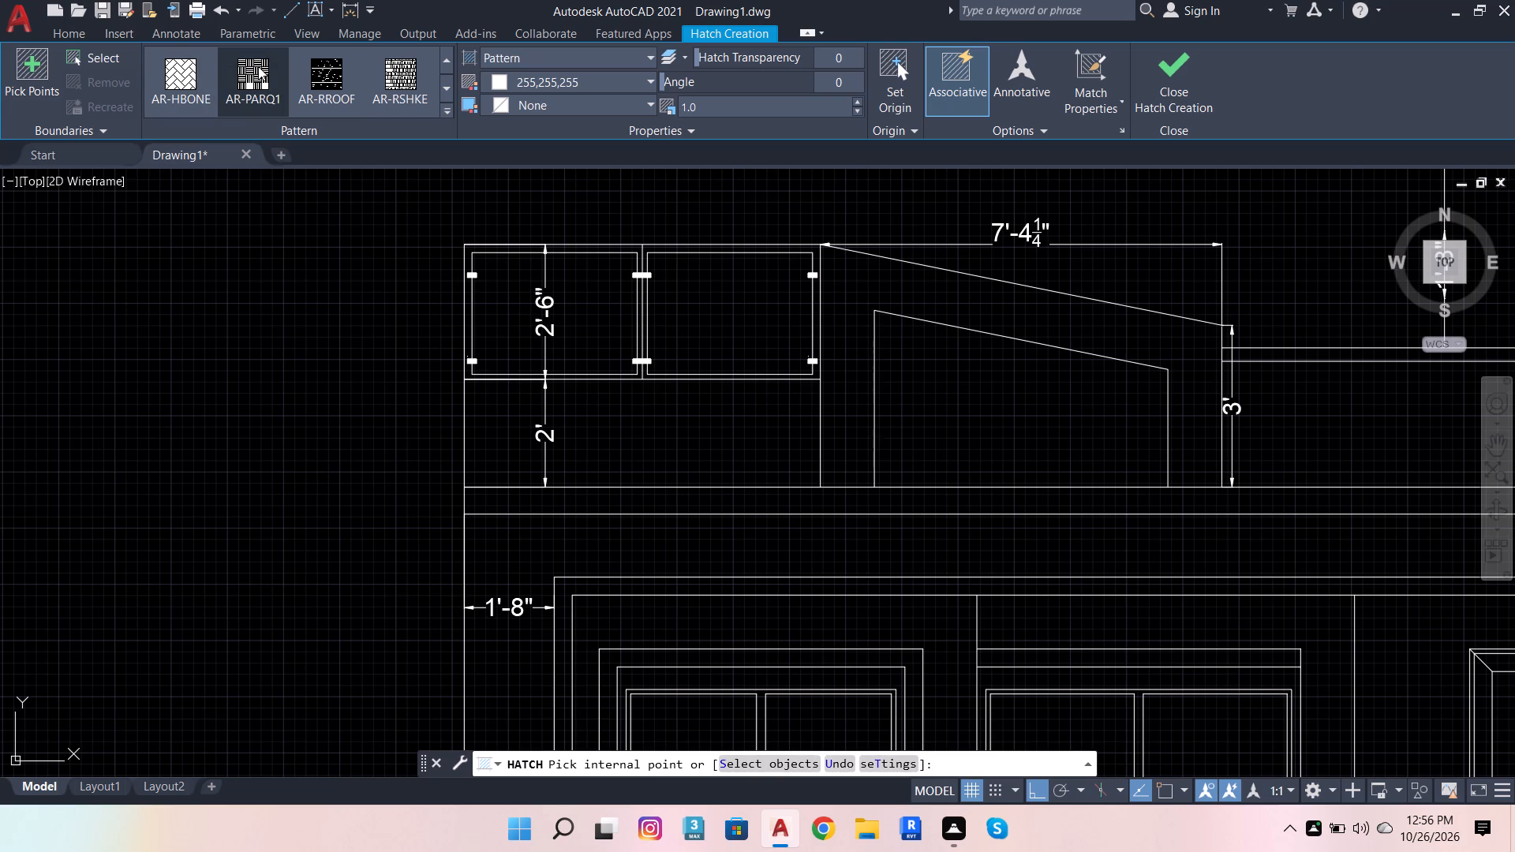
pyautogui.click(258, 66)
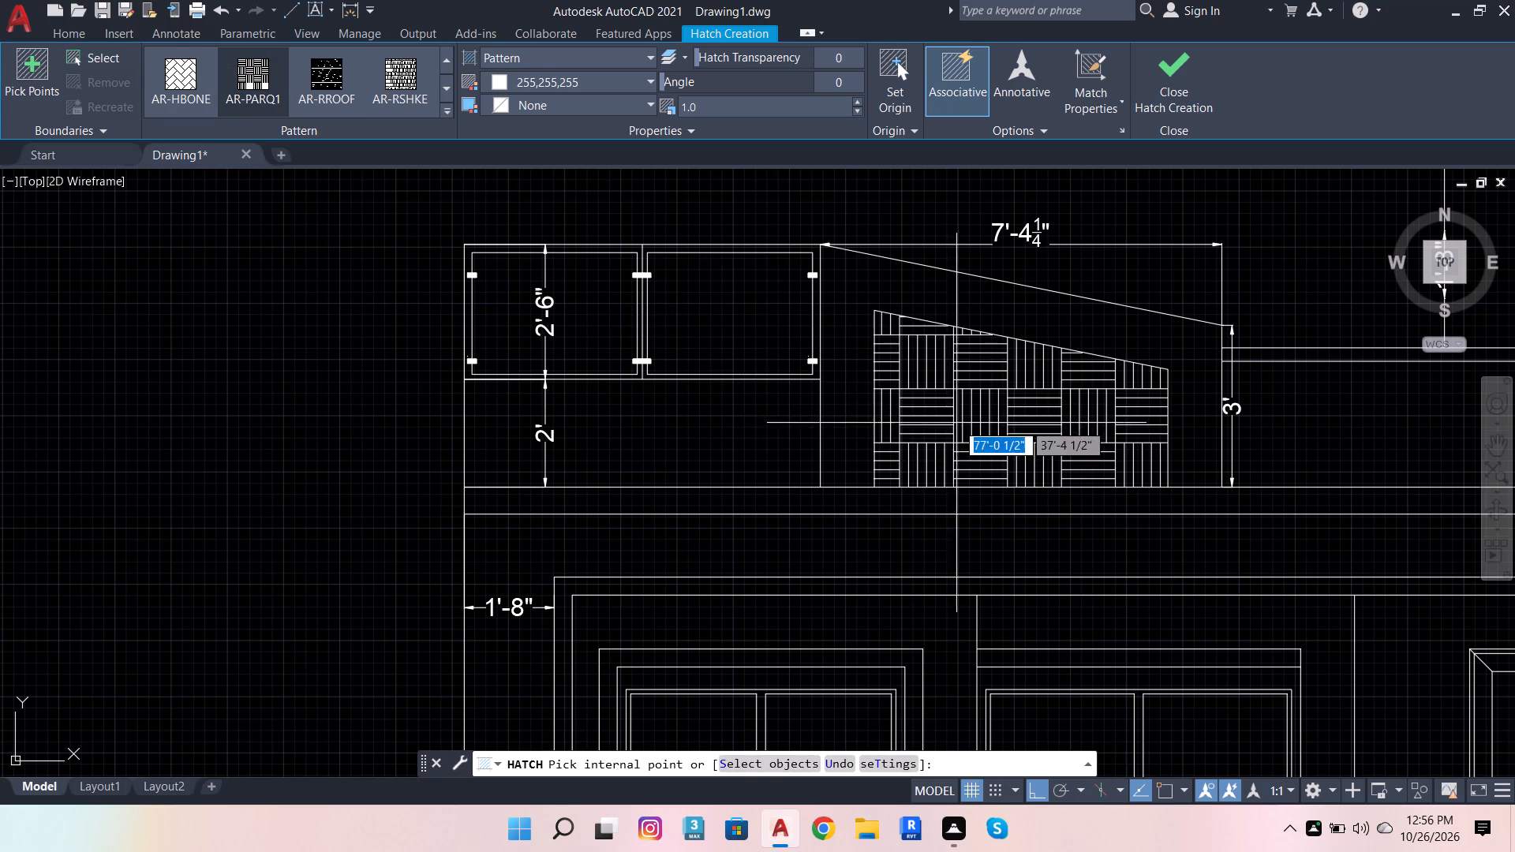
pyautogui.click(955, 417)
pyautogui.scroll(2, 1105, 393)
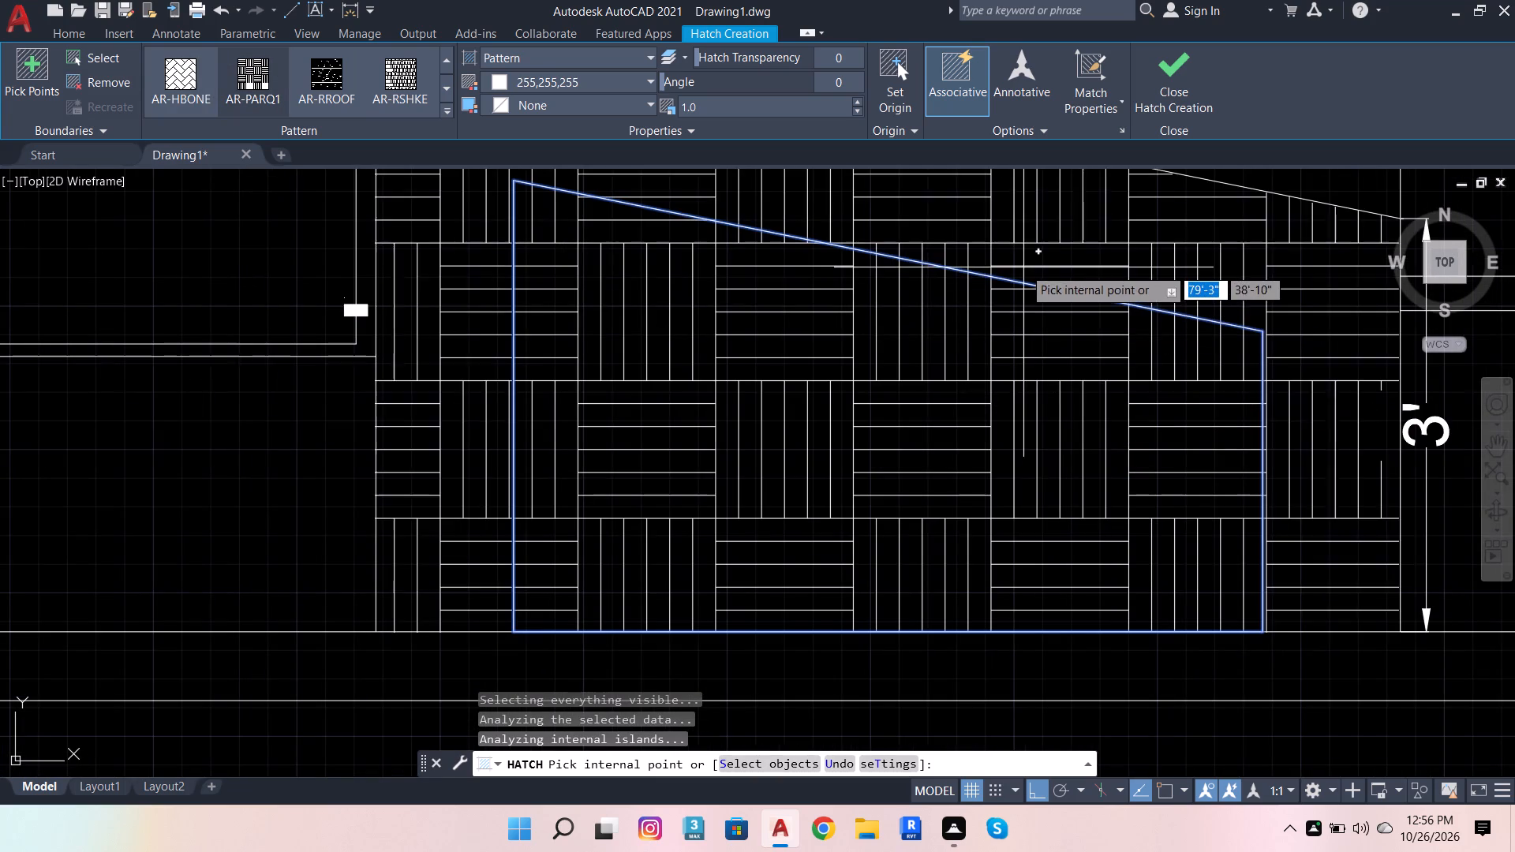
pyautogui.press('Escape')
# Select the parapet's parquet hatch and examine its fit within the inner outline up close.
pyautogui.scroll(3, 580, 202)
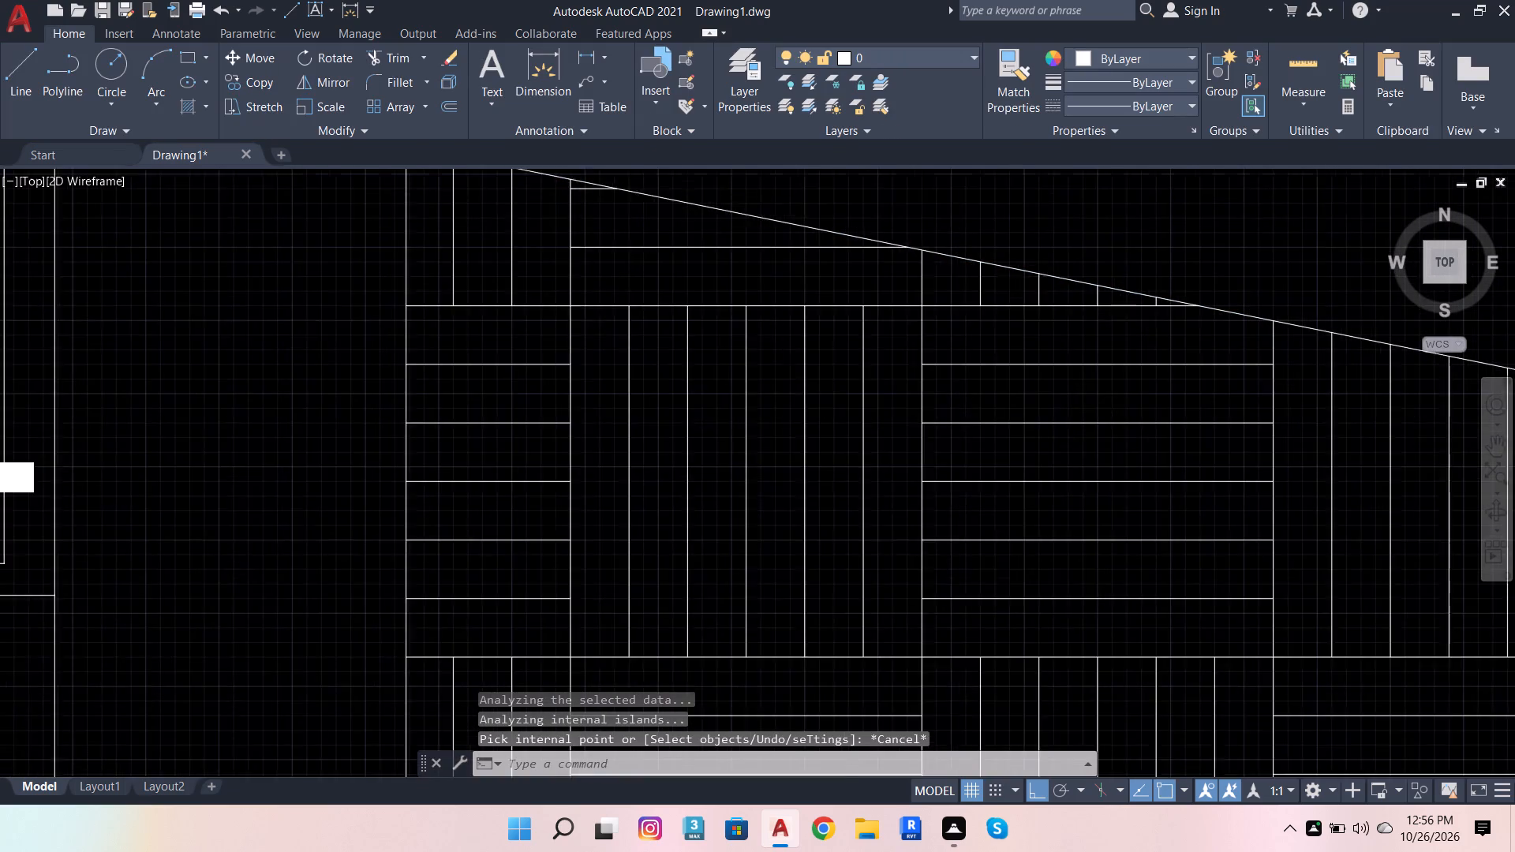
pyautogui.moveTo(574, 338); pyautogui.dragTo(575, 352)
pyautogui.scroll(-3, 574, 422)
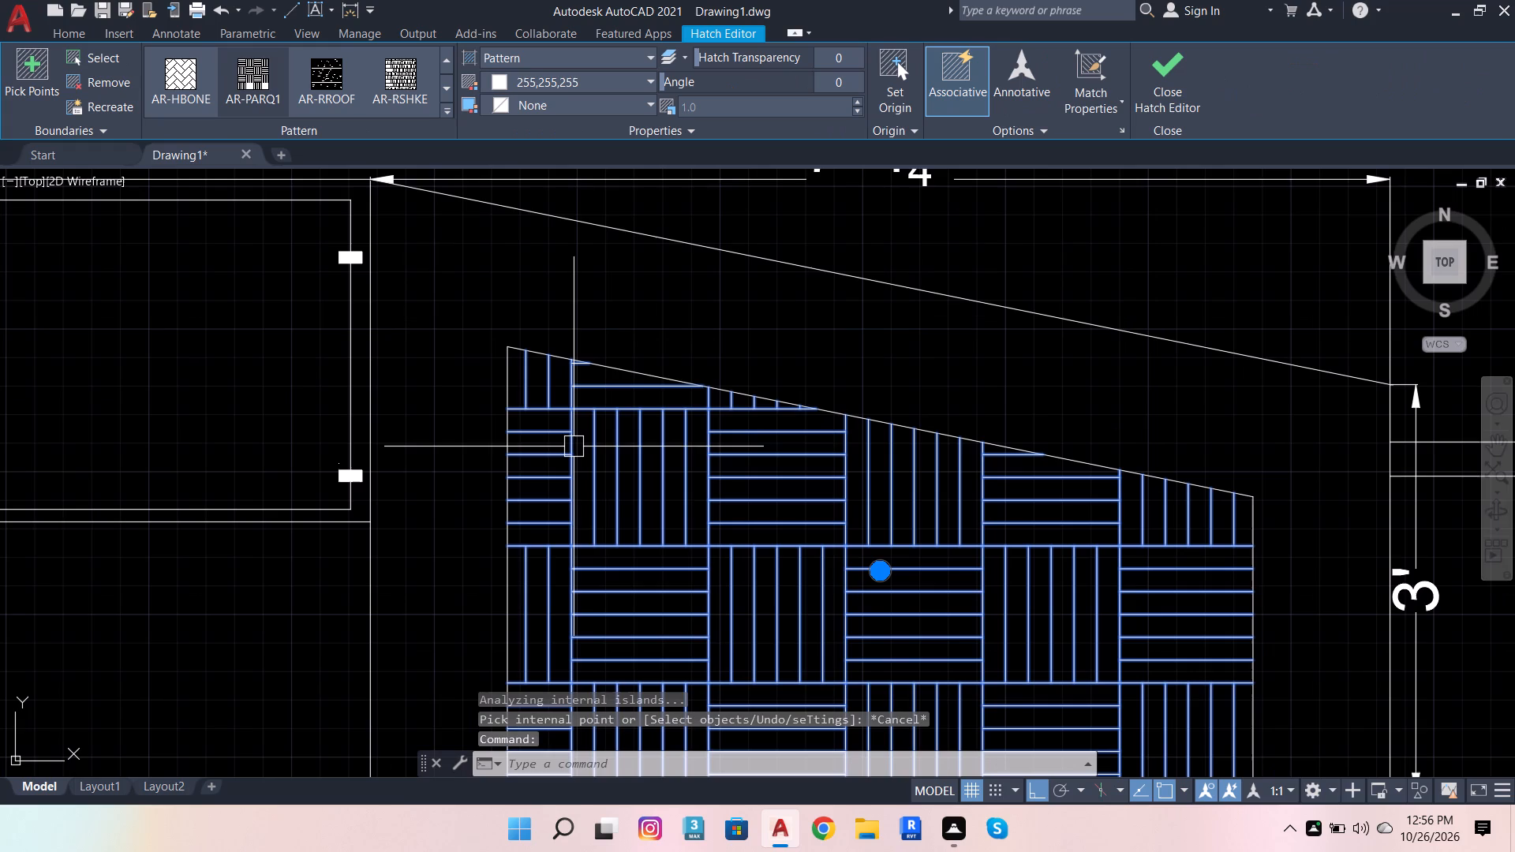
pyautogui.scroll(-3, 973, 404)
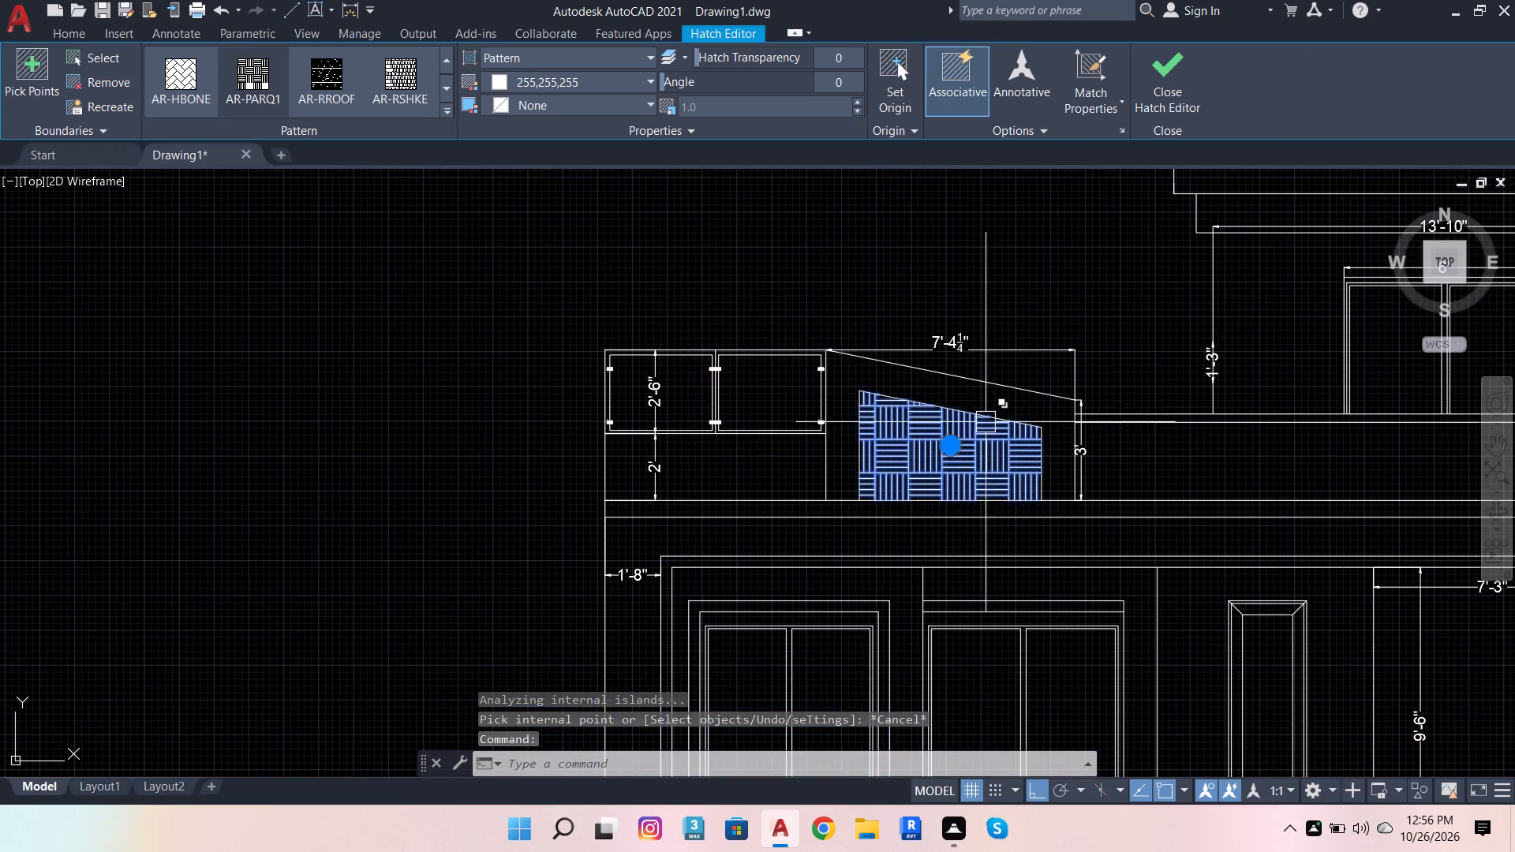
pyautogui.scroll(2, 1017, 449)
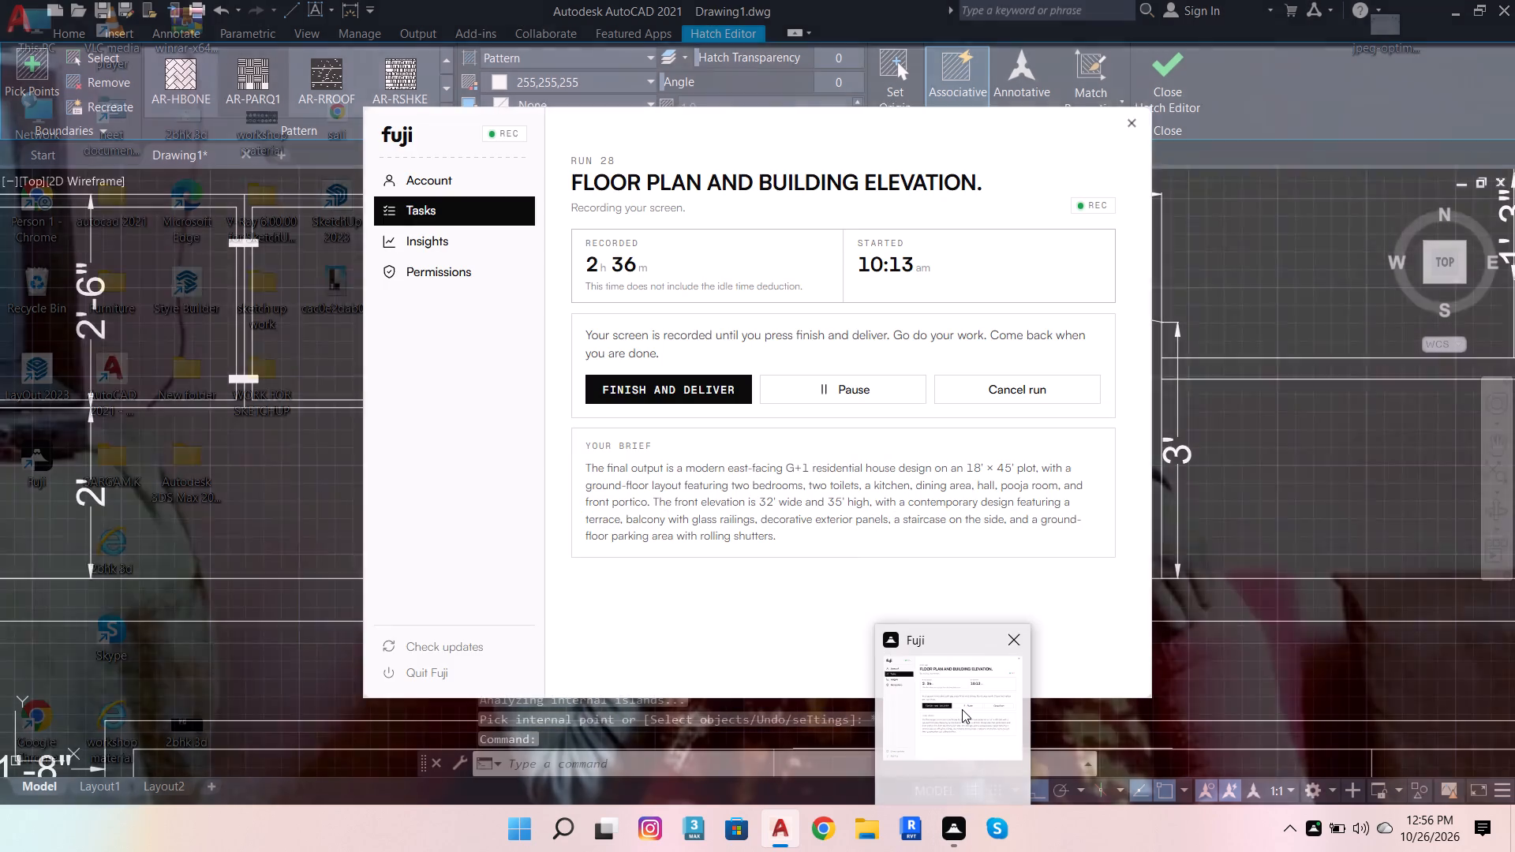
pyautogui.scroll(-3, 776, 493)
pyautogui.scroll(3, 875, 498)
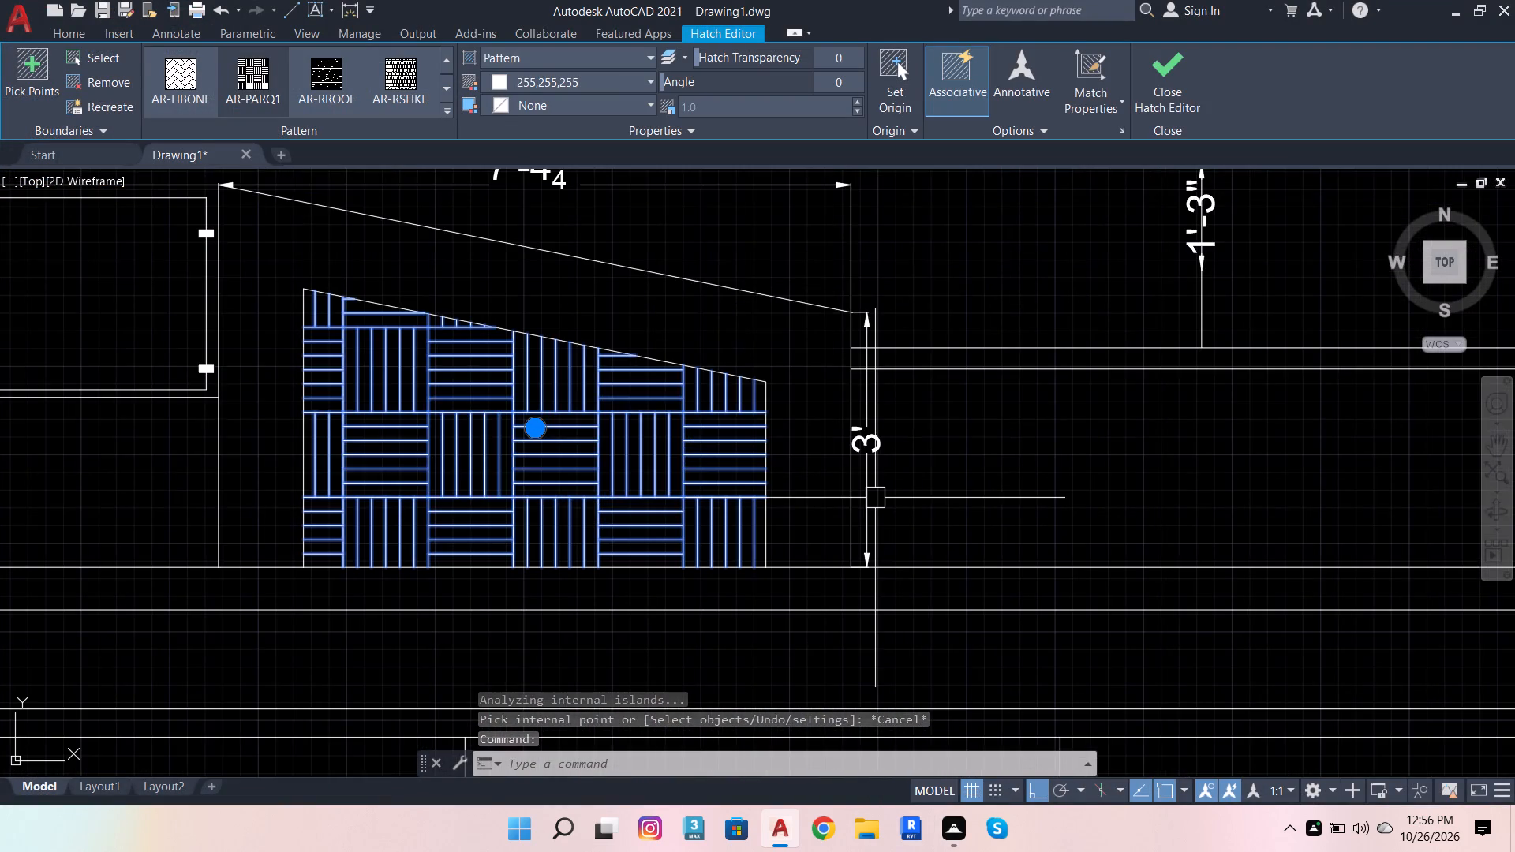
pyautogui.scroll(2, 765, 418)
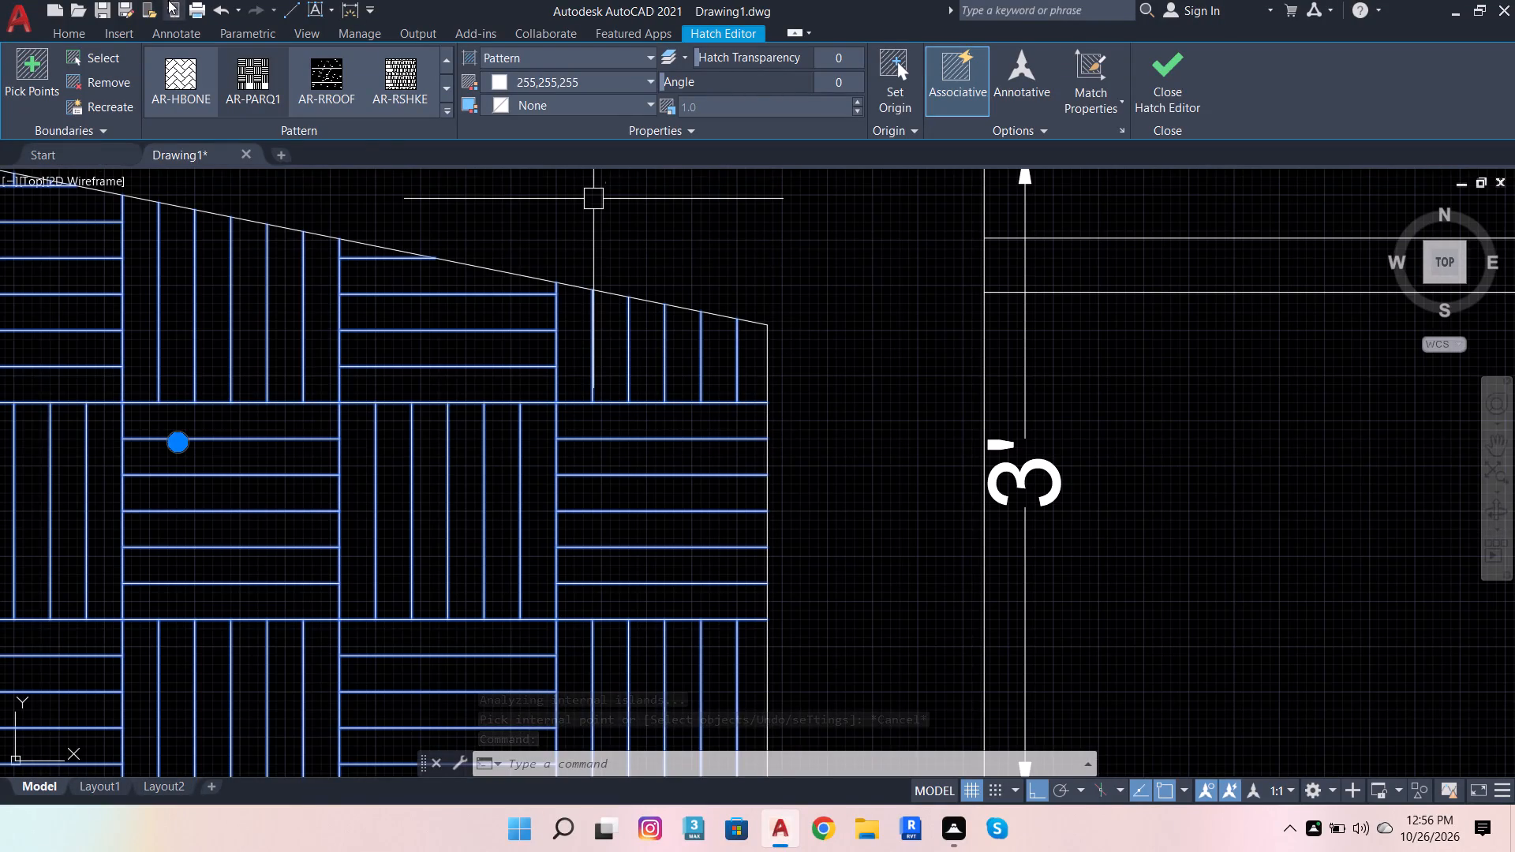
pyautogui.press('Escape')
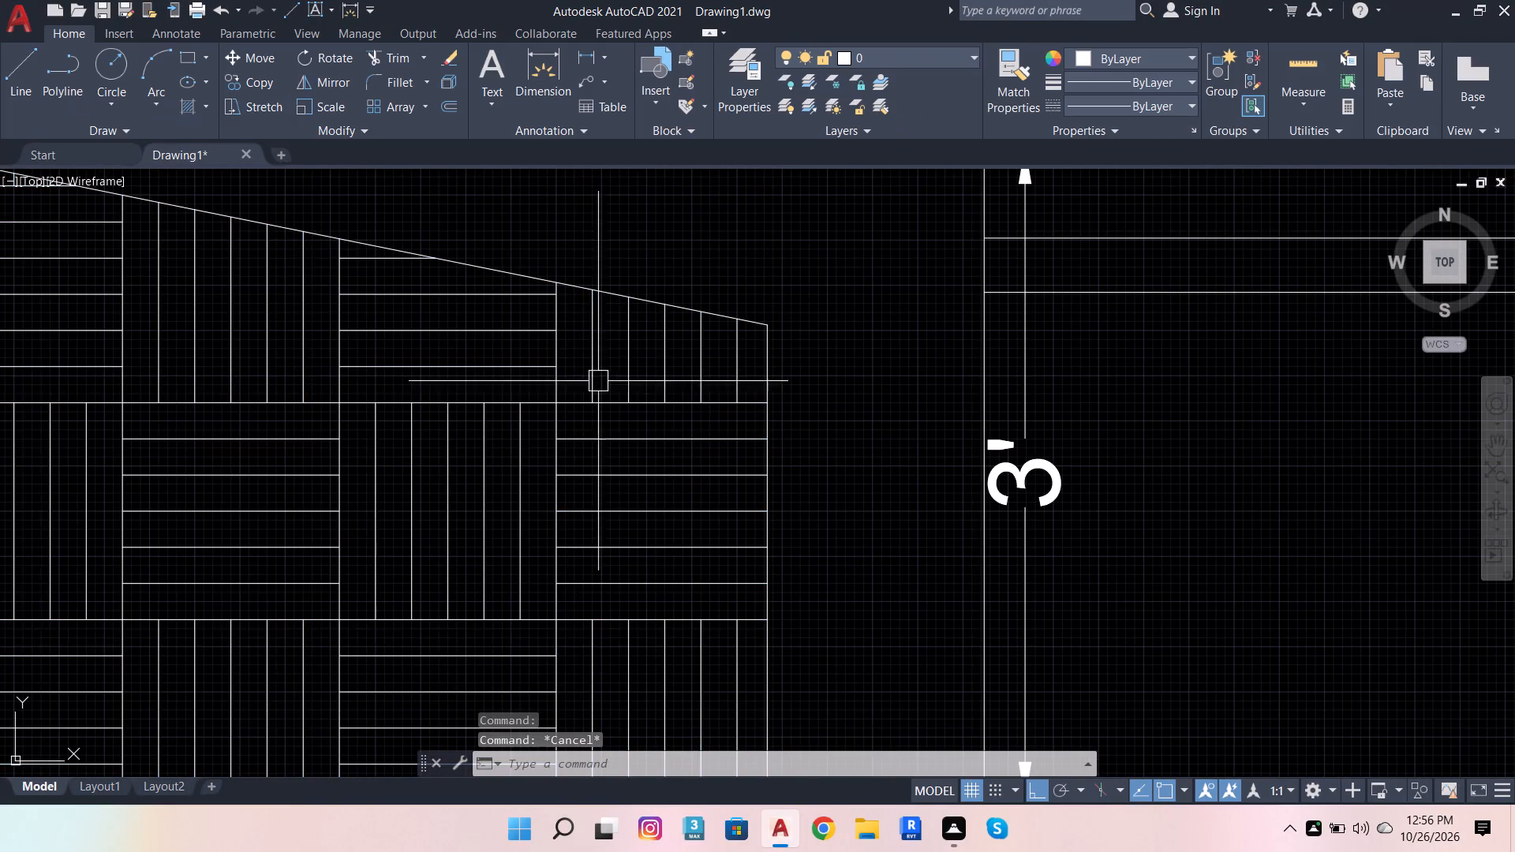
# Review the parapet hatch's quick properties, including its colour, layer, type, annotative setting, angle, scale and associativity.
pyautogui.click(566, 343)
pyautogui.doubleClick(566, 343)
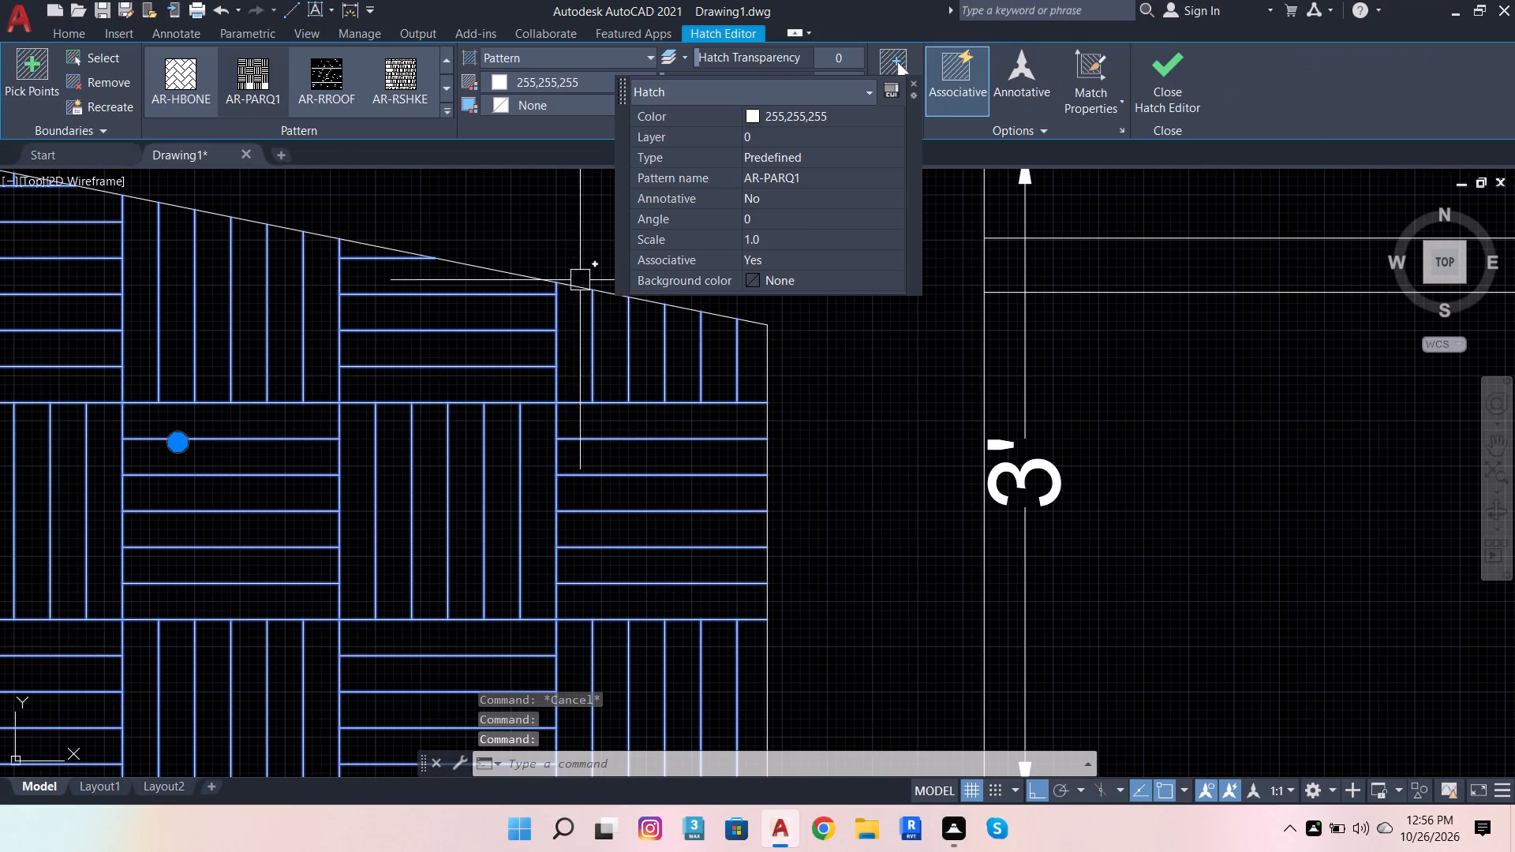
pyautogui.click(746, 118)
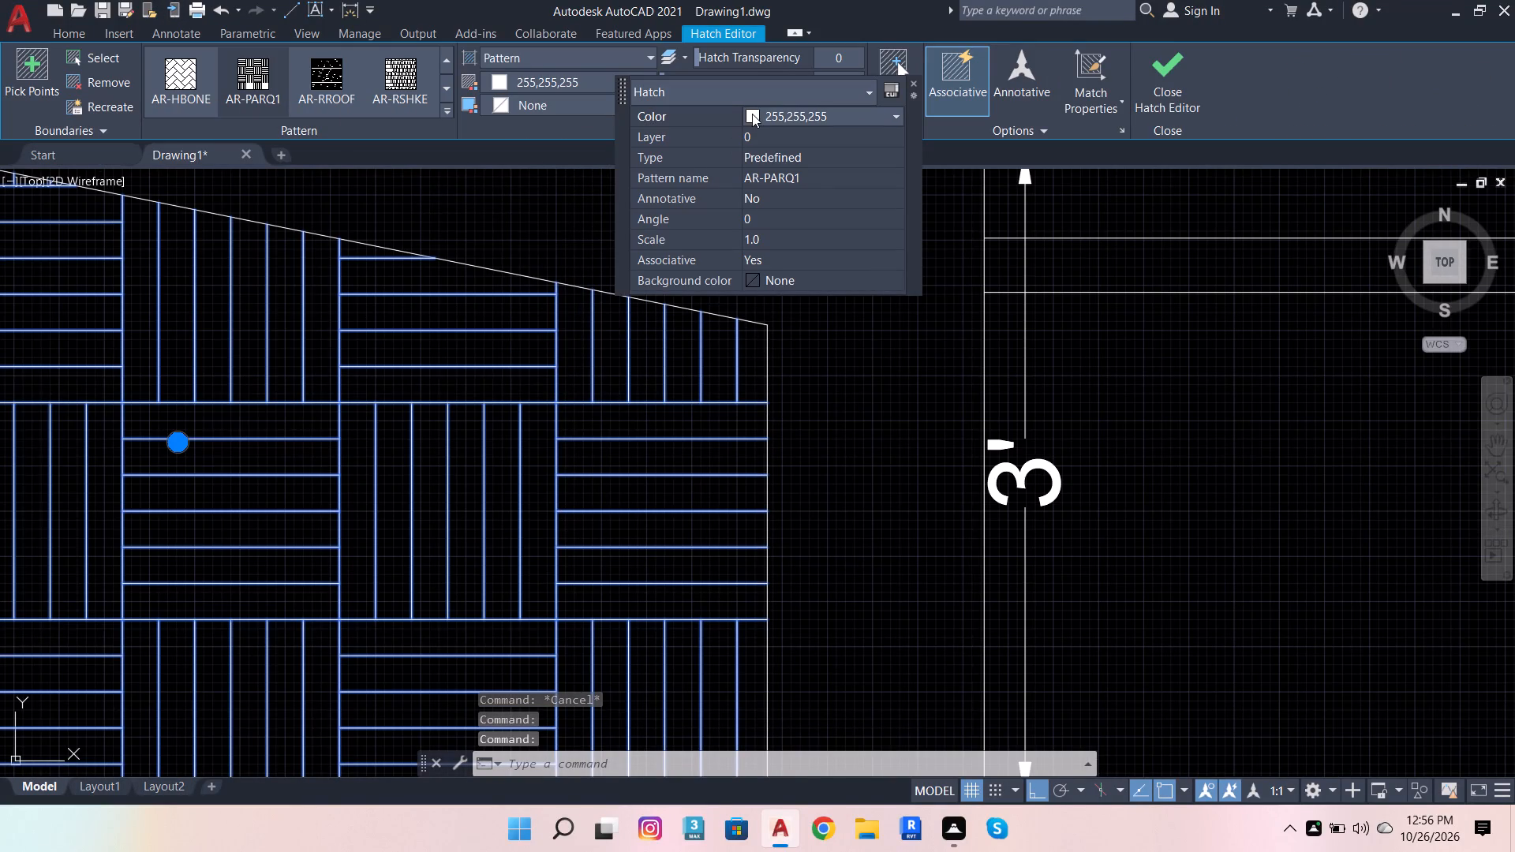
pyautogui.click(757, 139)
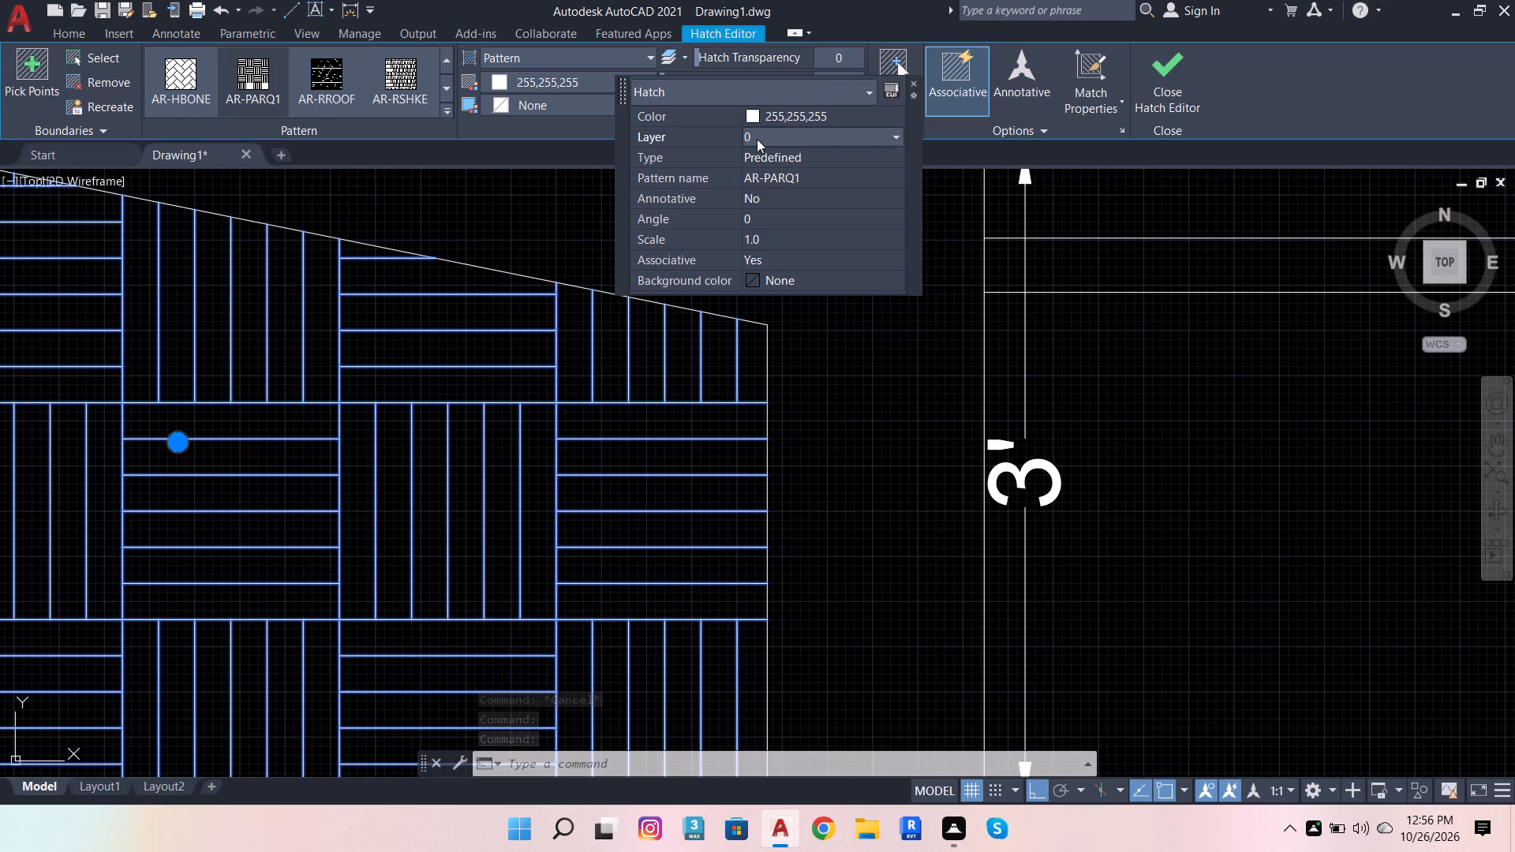
pyautogui.click(757, 139)
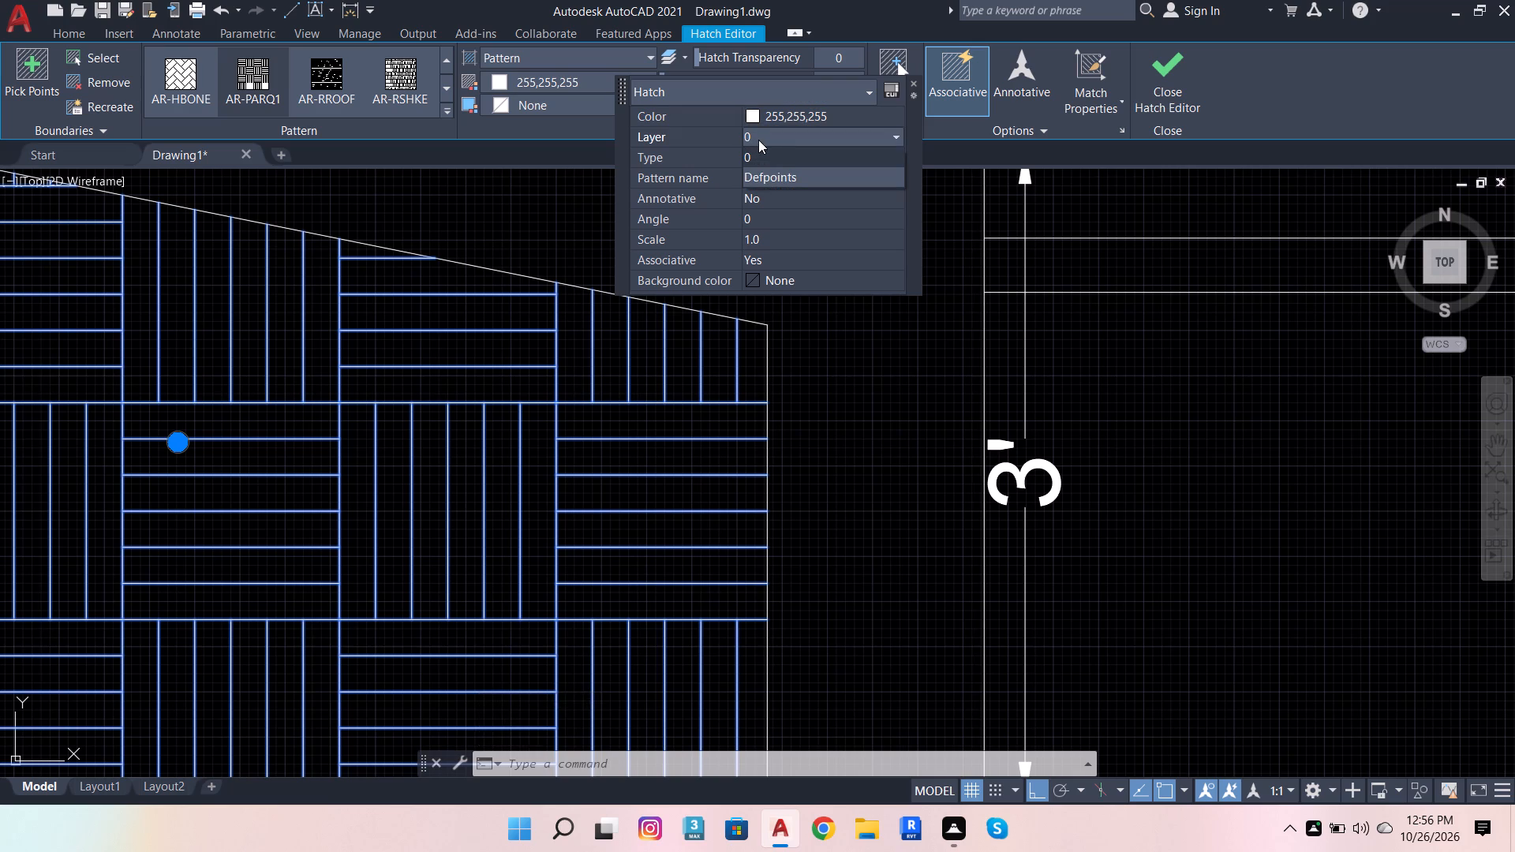
pyautogui.click(763, 137)
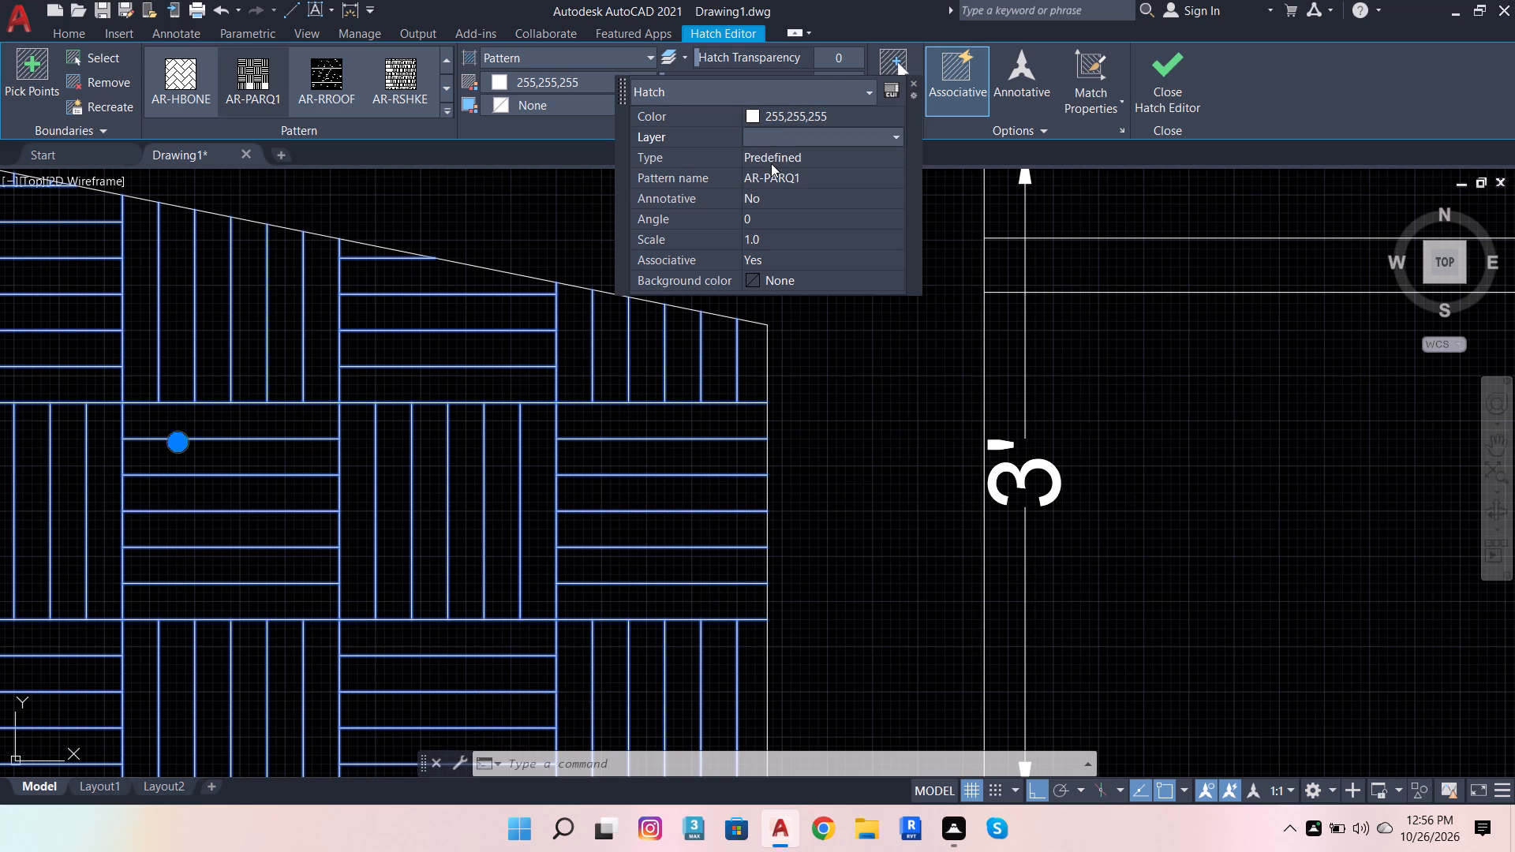
pyautogui.click(783, 157)
pyautogui.click(786, 155)
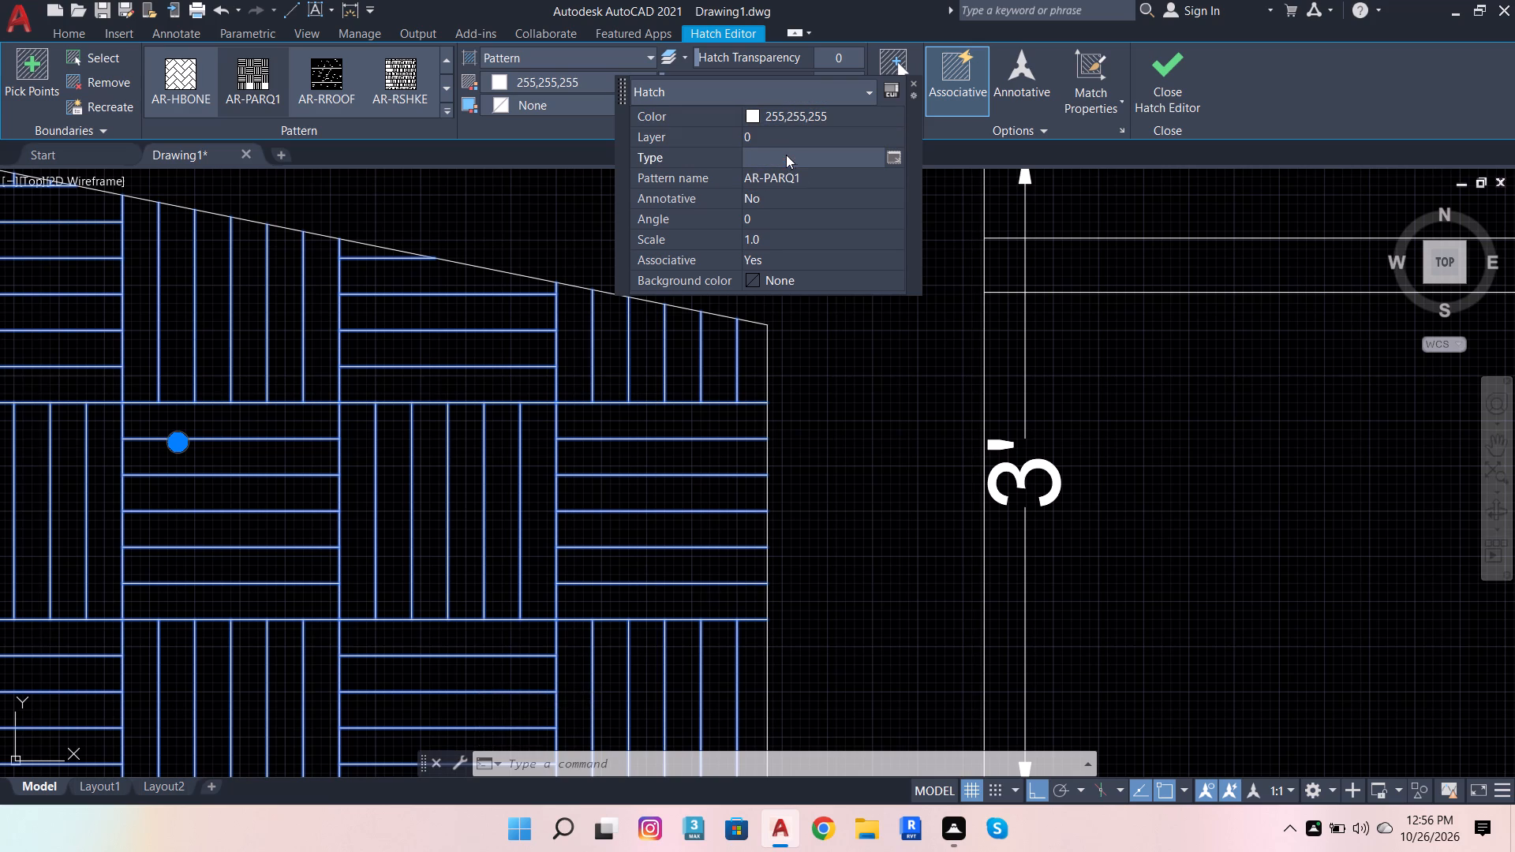
pyautogui.click(819, 170)
pyautogui.click(816, 192)
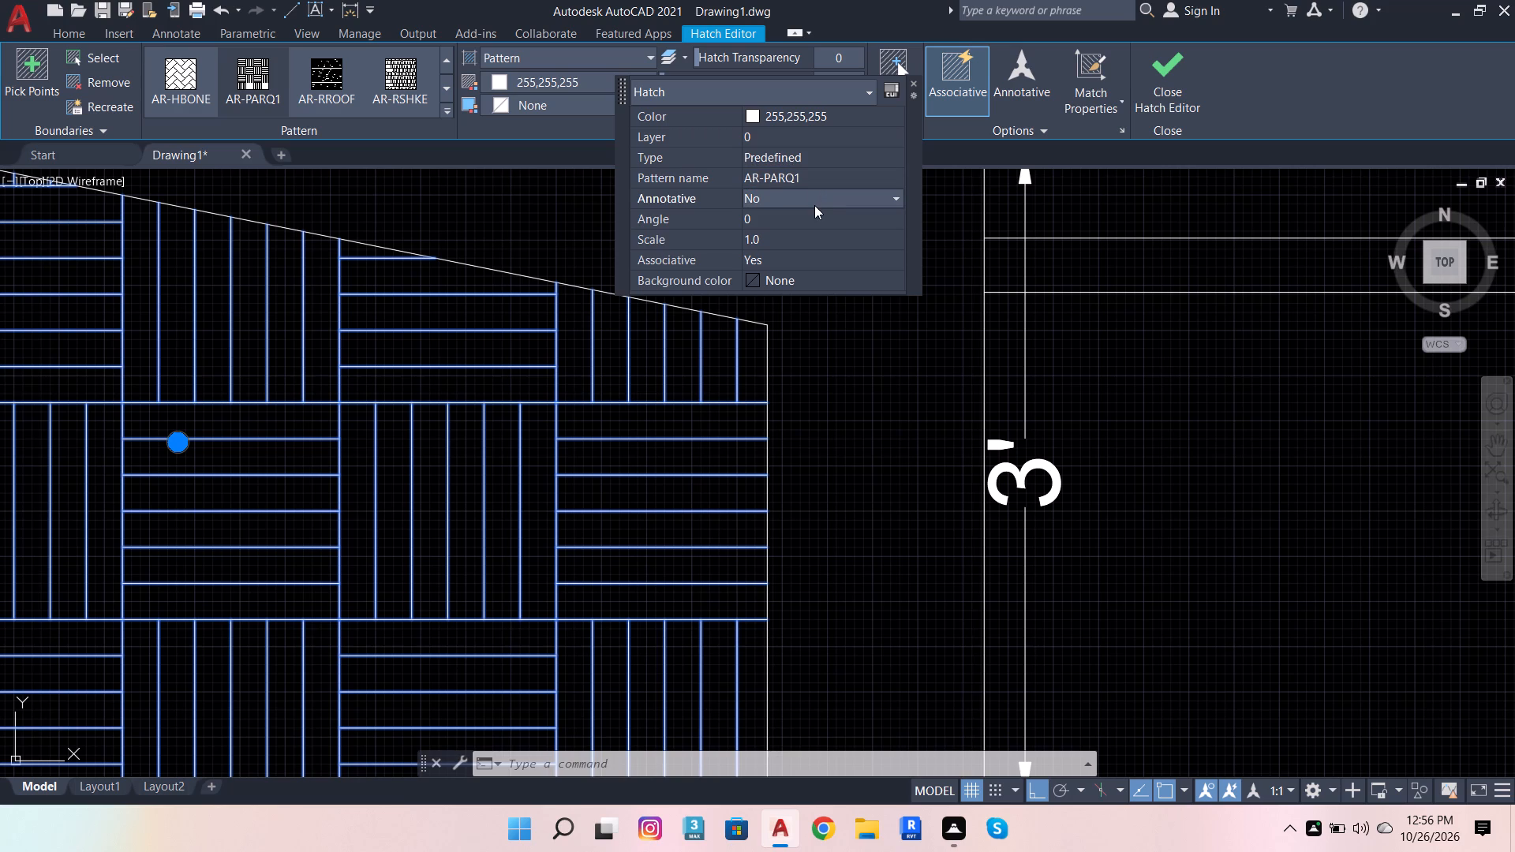
pyautogui.click(900, 197)
pyautogui.click(900, 197)
pyautogui.click(866, 215)
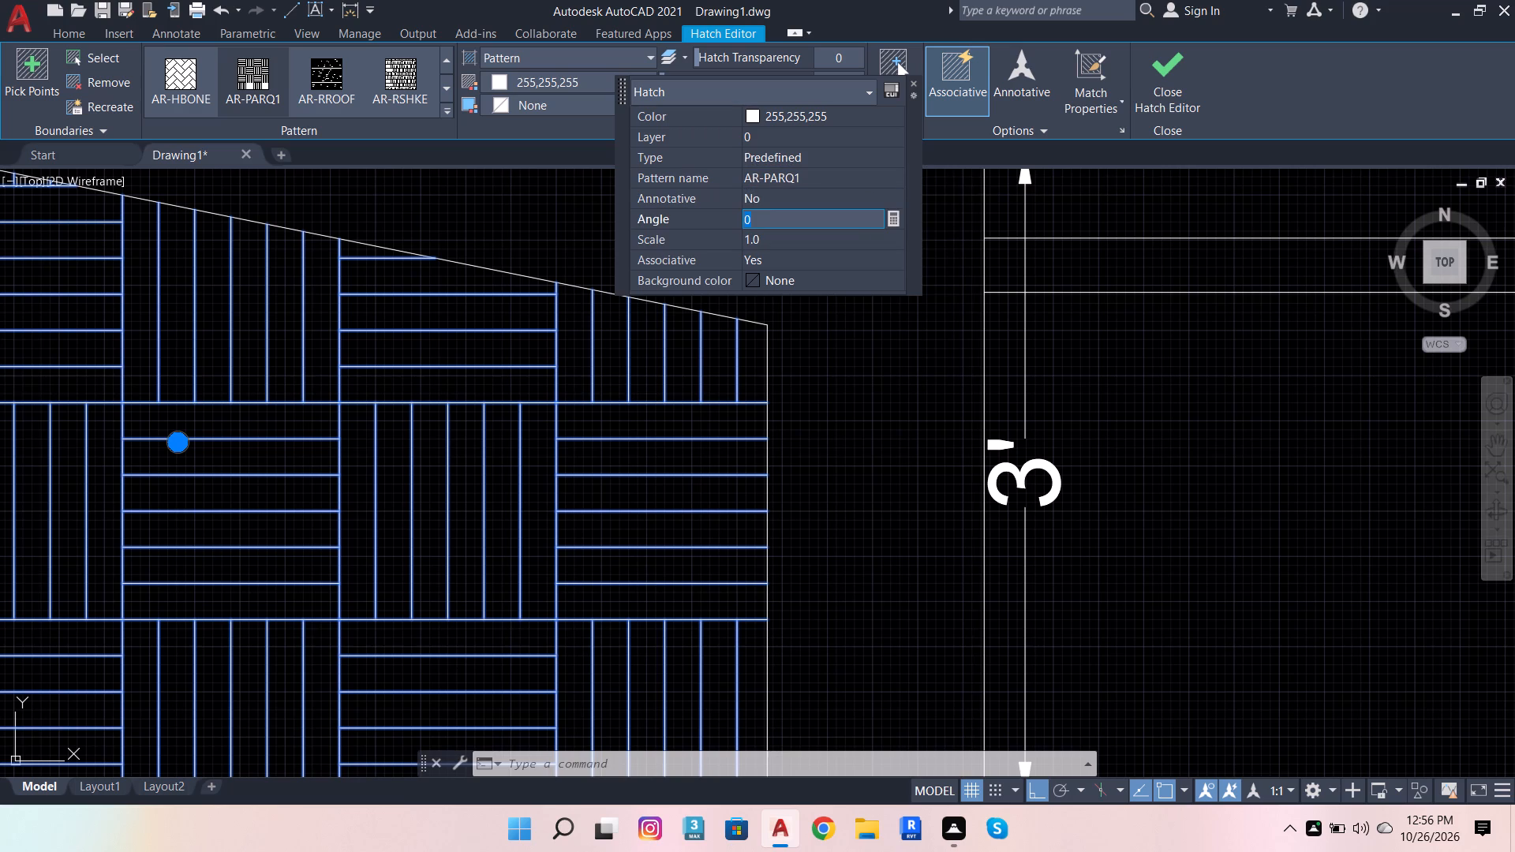
pyautogui.click(824, 241)
pyautogui.click(822, 256)
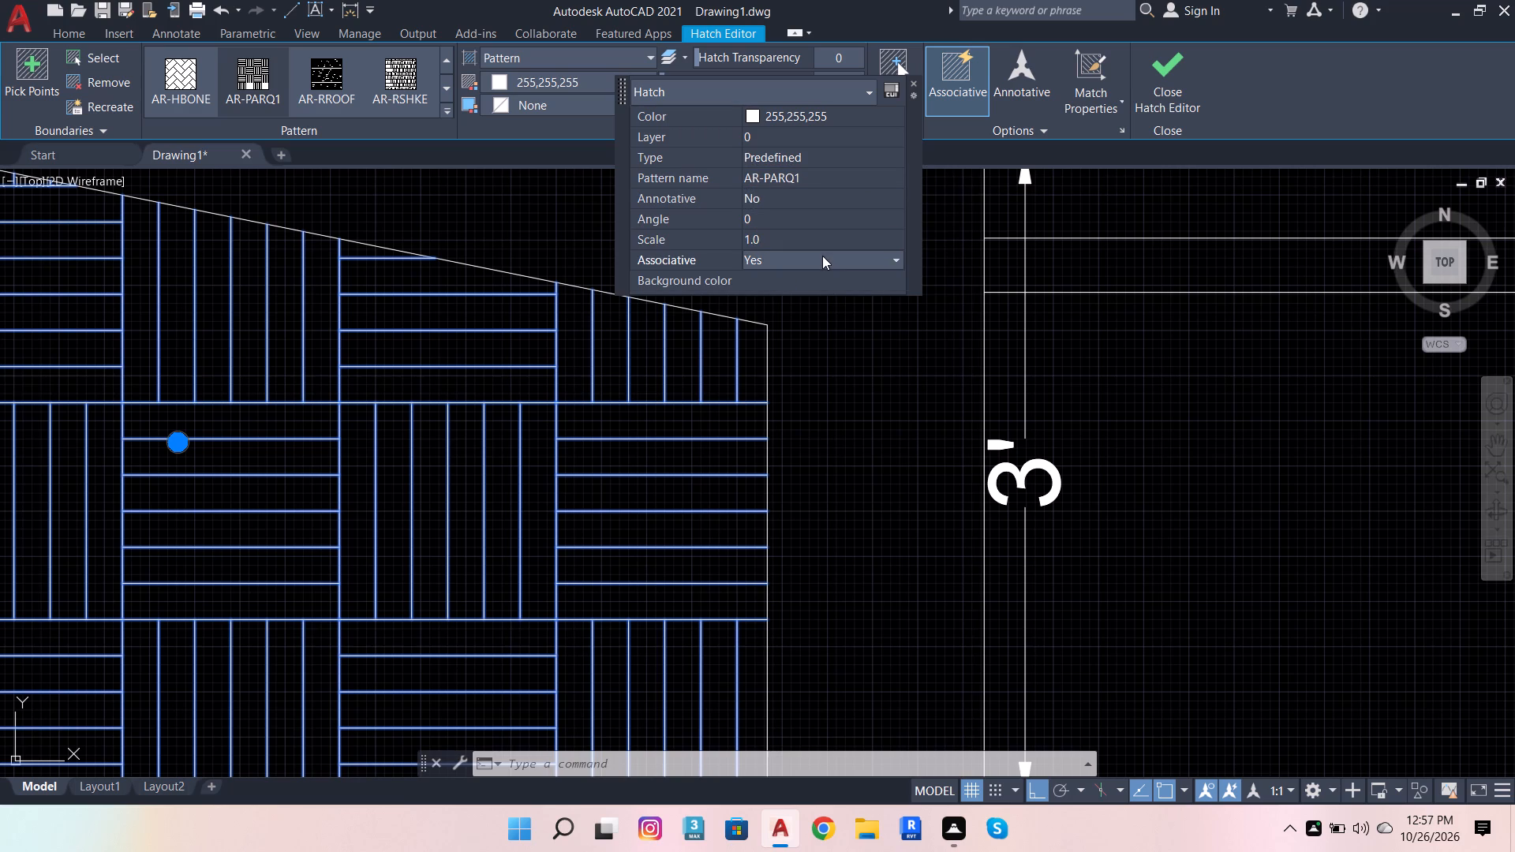
pyautogui.press('Escape')
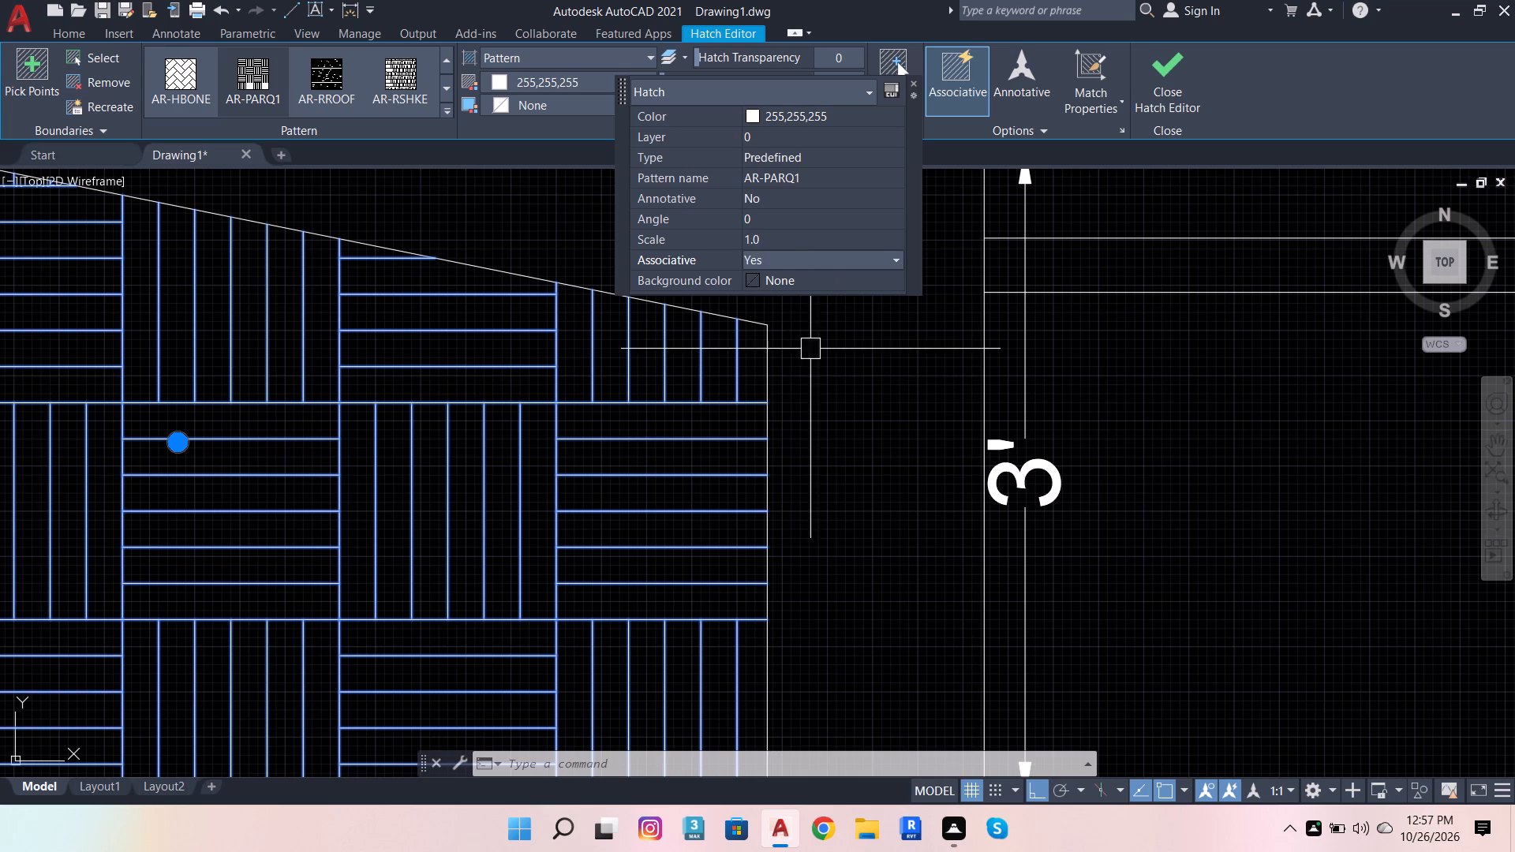
pyautogui.click(915, 84)
pyautogui.press('Escape')
pyautogui.press('Escape')
pyautogui.press('Escape')
pyautogui.press('Escape')
pyautogui.press('Escape')
pyautogui.press('Escape')
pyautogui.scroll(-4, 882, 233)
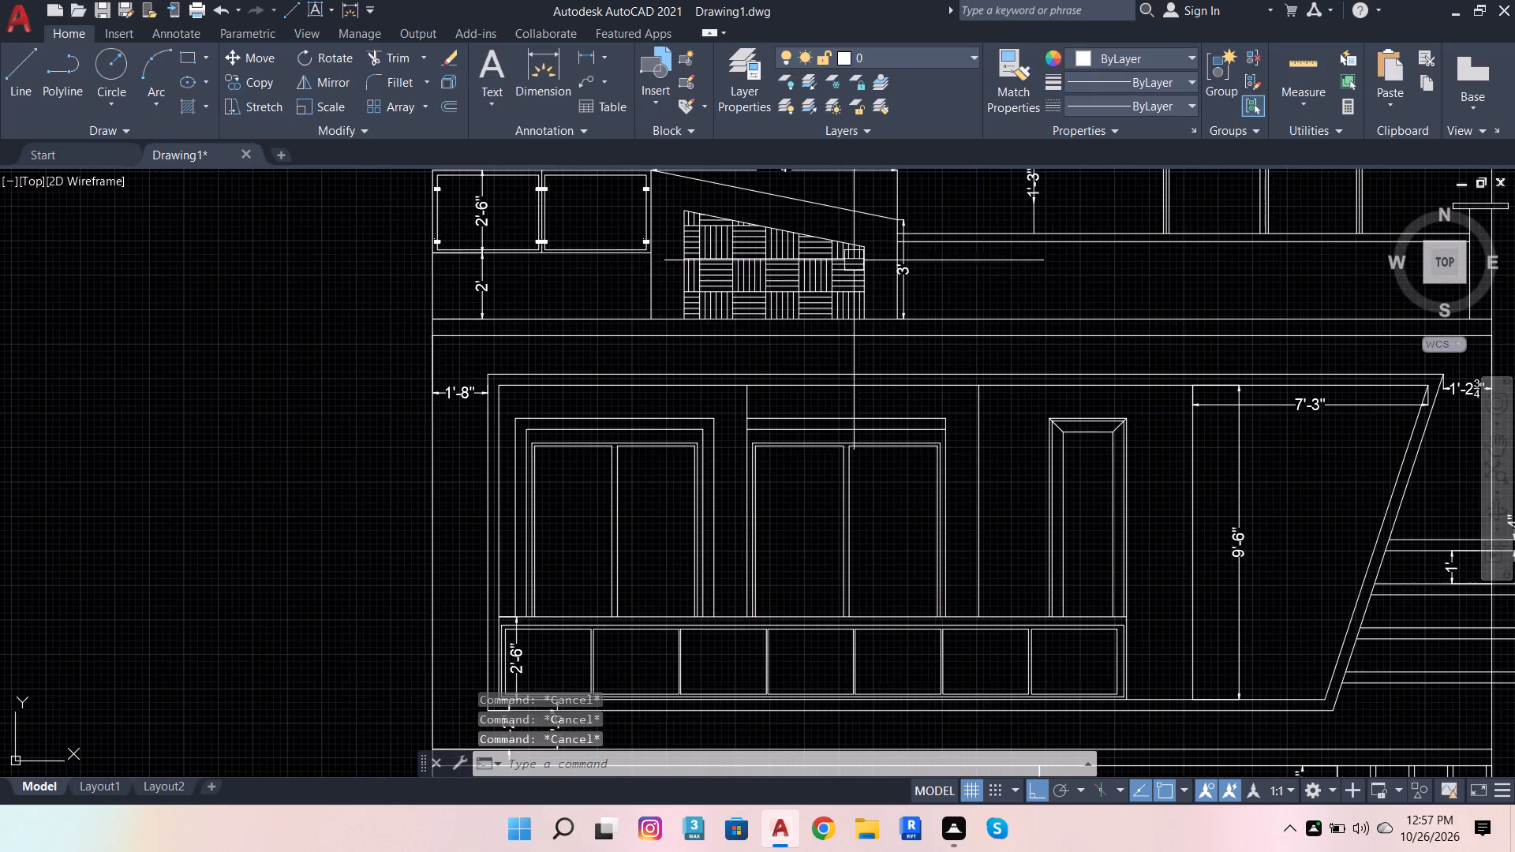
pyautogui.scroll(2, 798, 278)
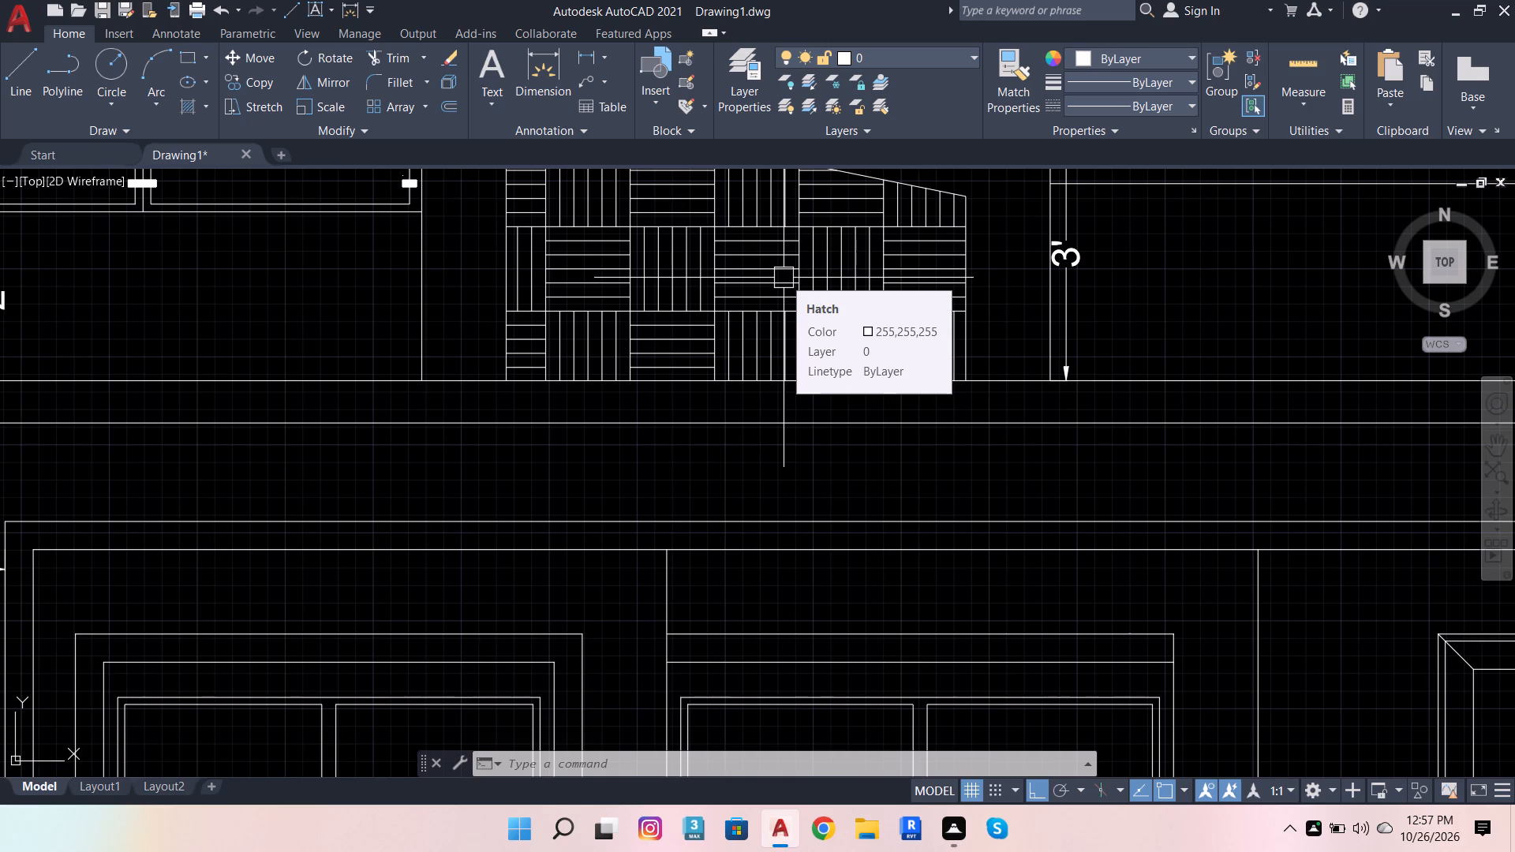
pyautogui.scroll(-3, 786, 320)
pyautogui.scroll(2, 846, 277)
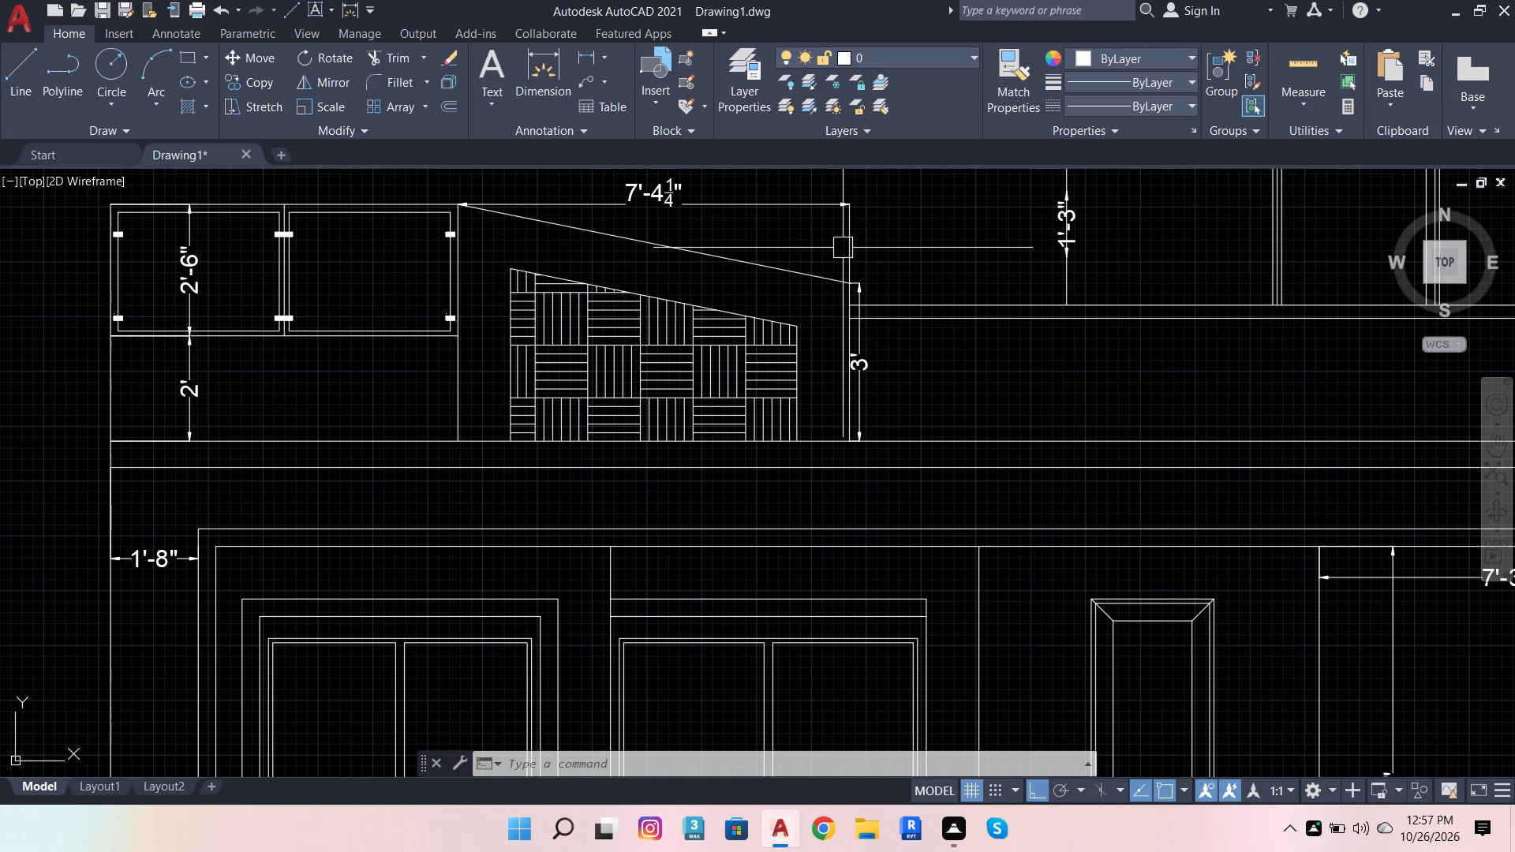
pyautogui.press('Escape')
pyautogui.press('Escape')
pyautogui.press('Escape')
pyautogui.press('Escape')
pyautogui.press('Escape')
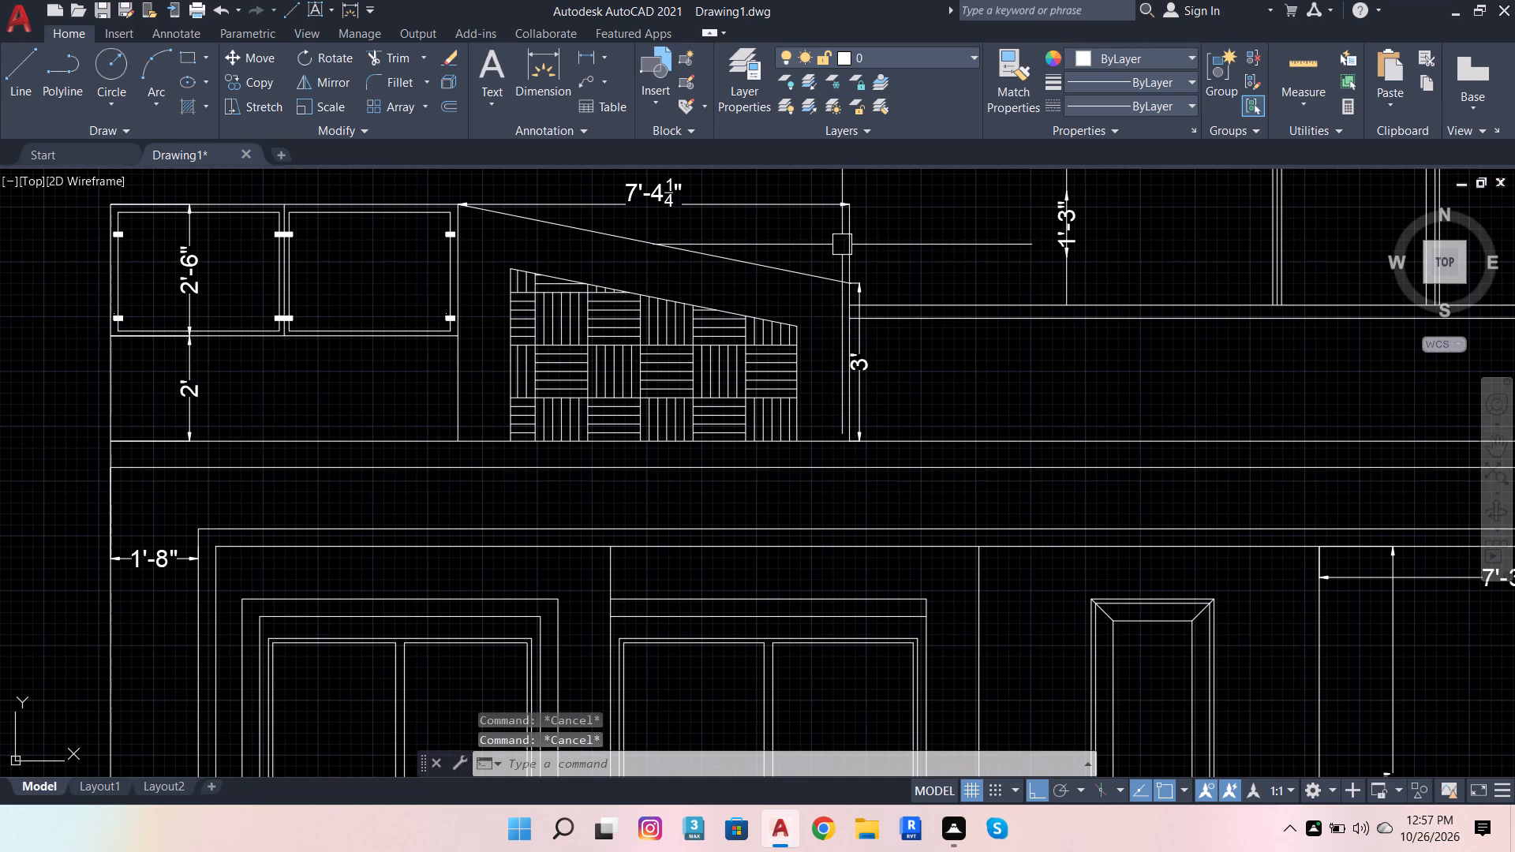
# Hatch the two narrow inner panels of the ground-floor double door with the GRAVEL pattern.
pyautogui.scroll(-3, 787, 312)
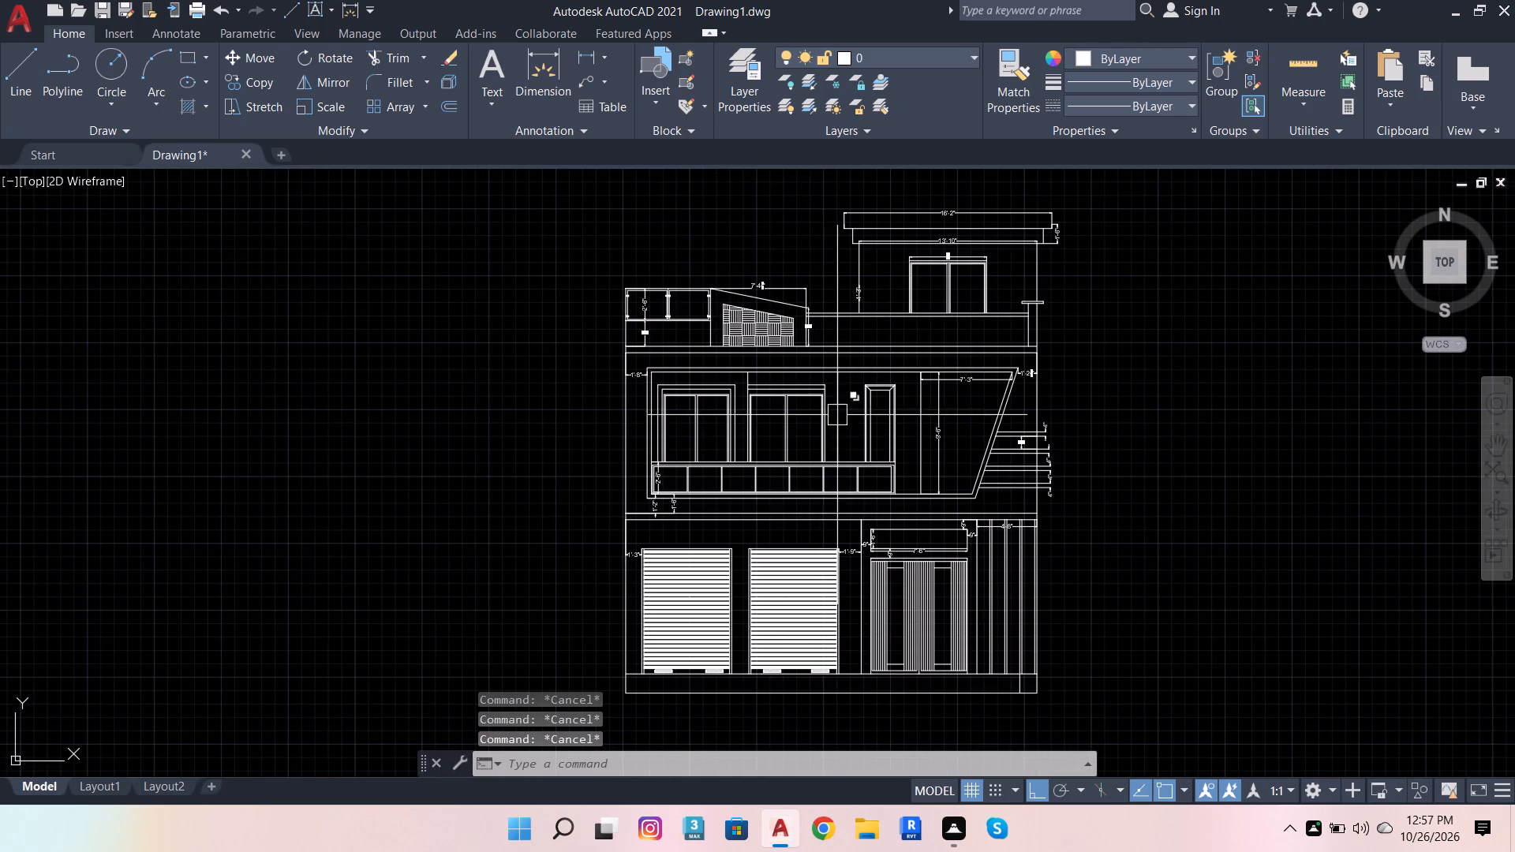
pyautogui.scroll(2, 884, 646)
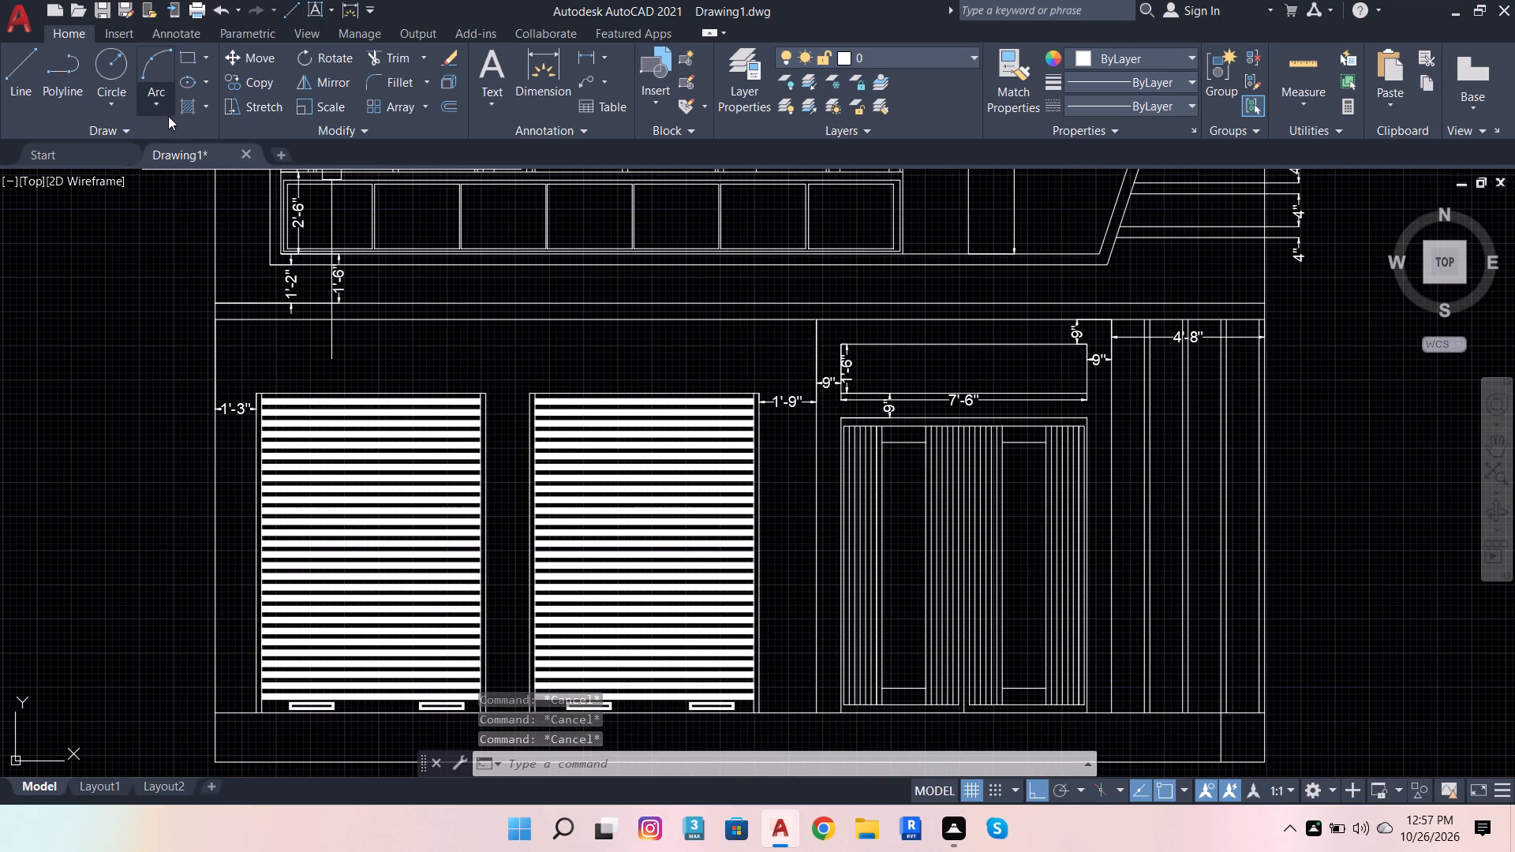
pyautogui.click(188, 112)
pyautogui.scroll(-4, 417, 82)
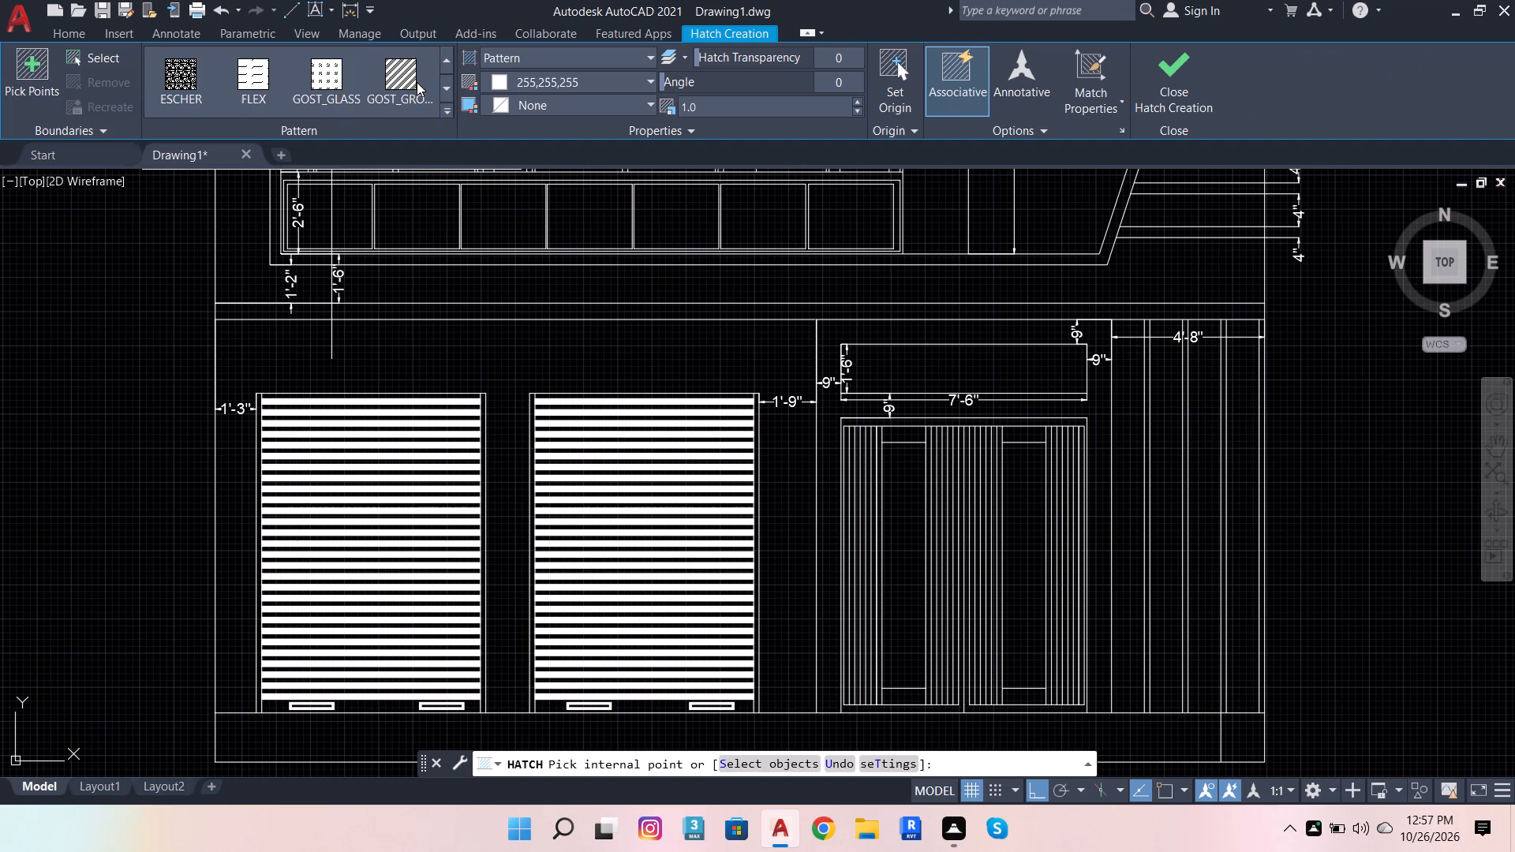
pyautogui.scroll(4, 417, 82)
pyautogui.scroll(-4, 394, 94)
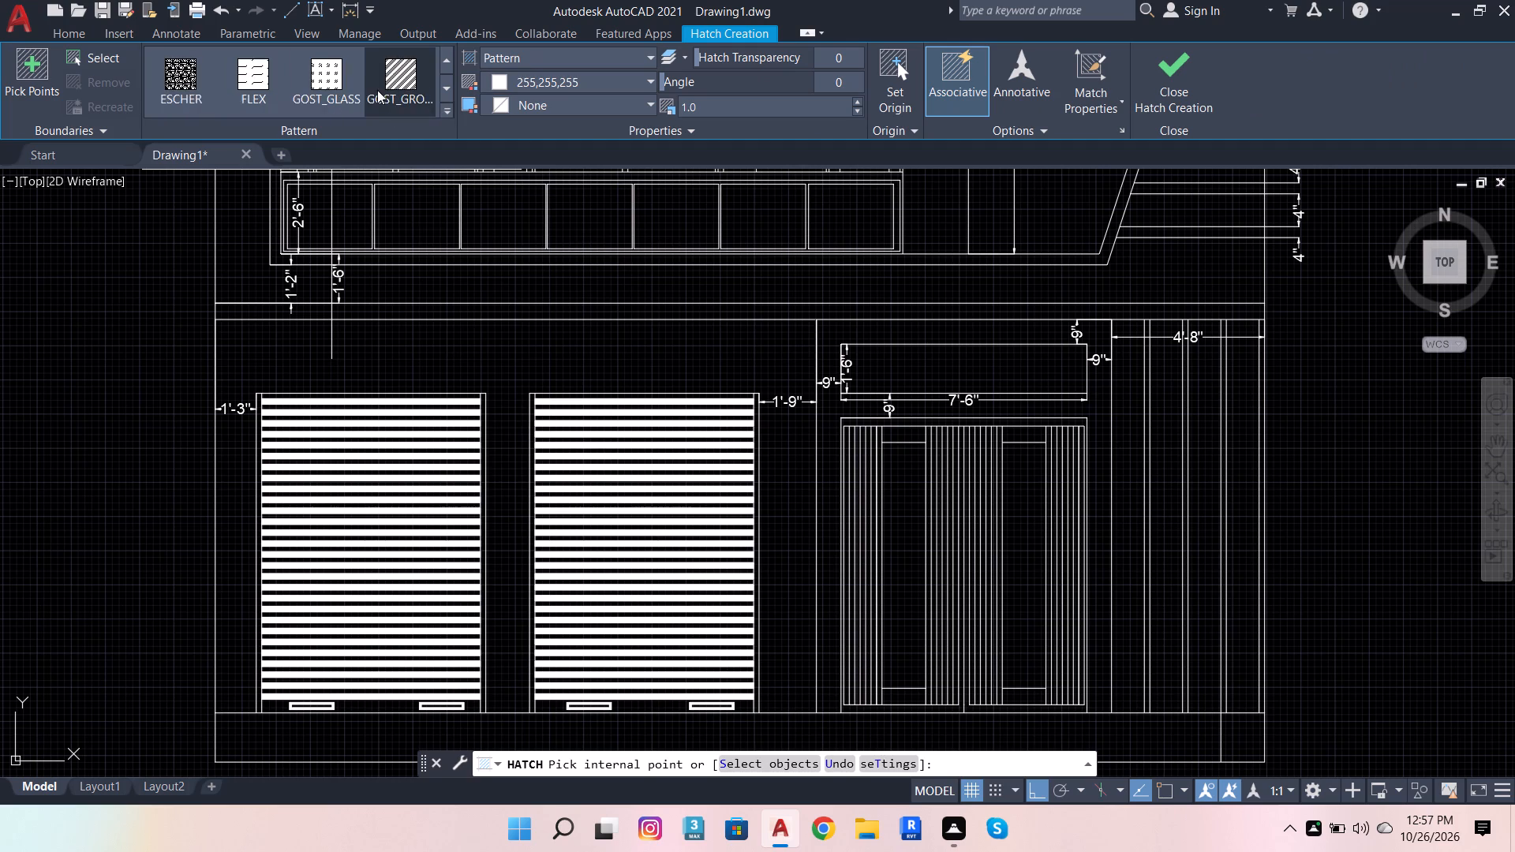
pyautogui.scroll(-4, 377, 90)
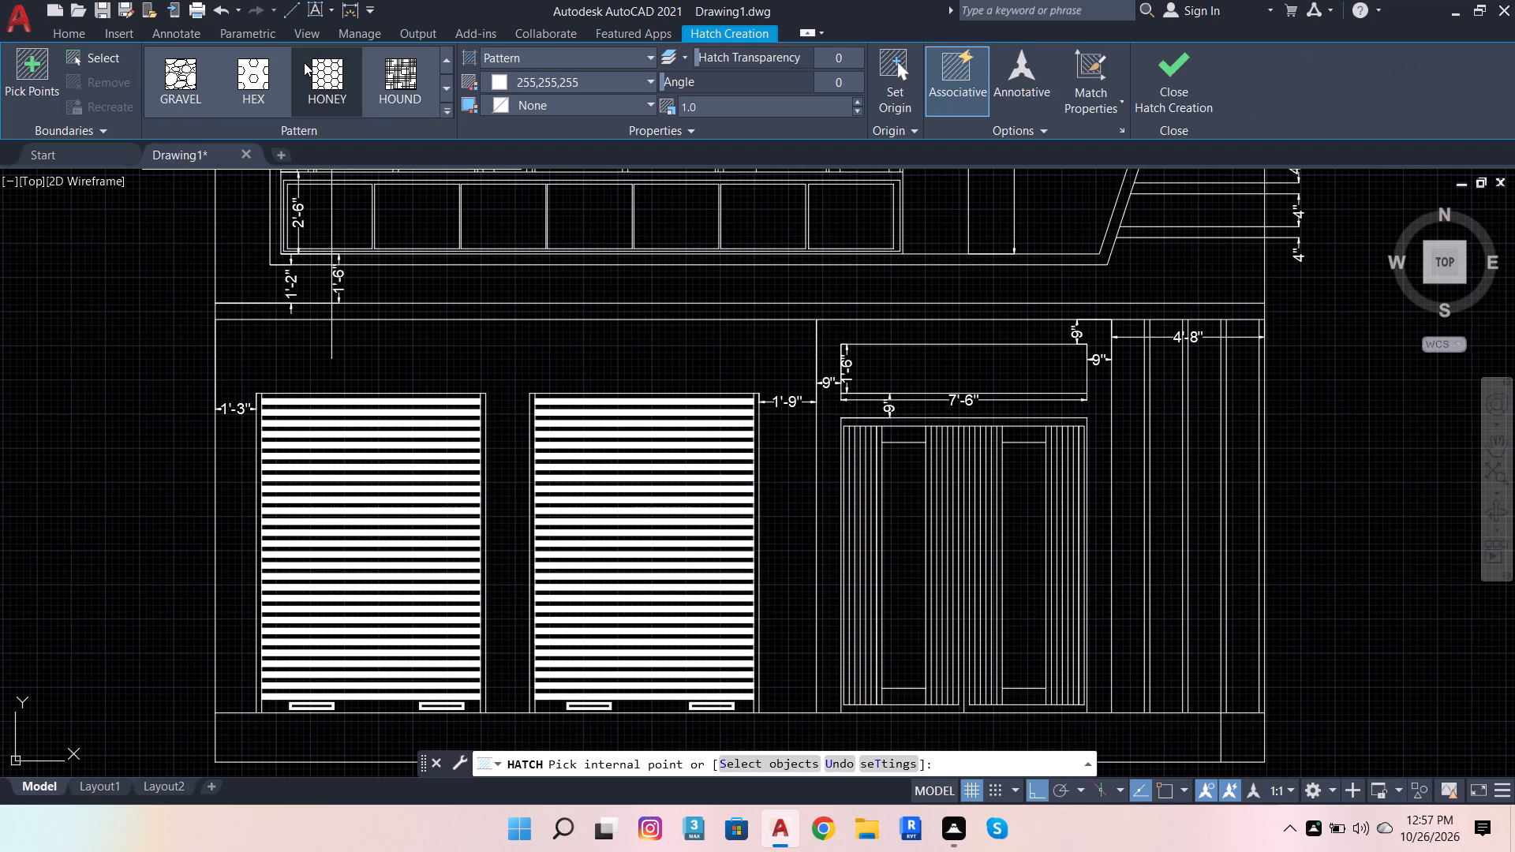
pyautogui.click(197, 76)
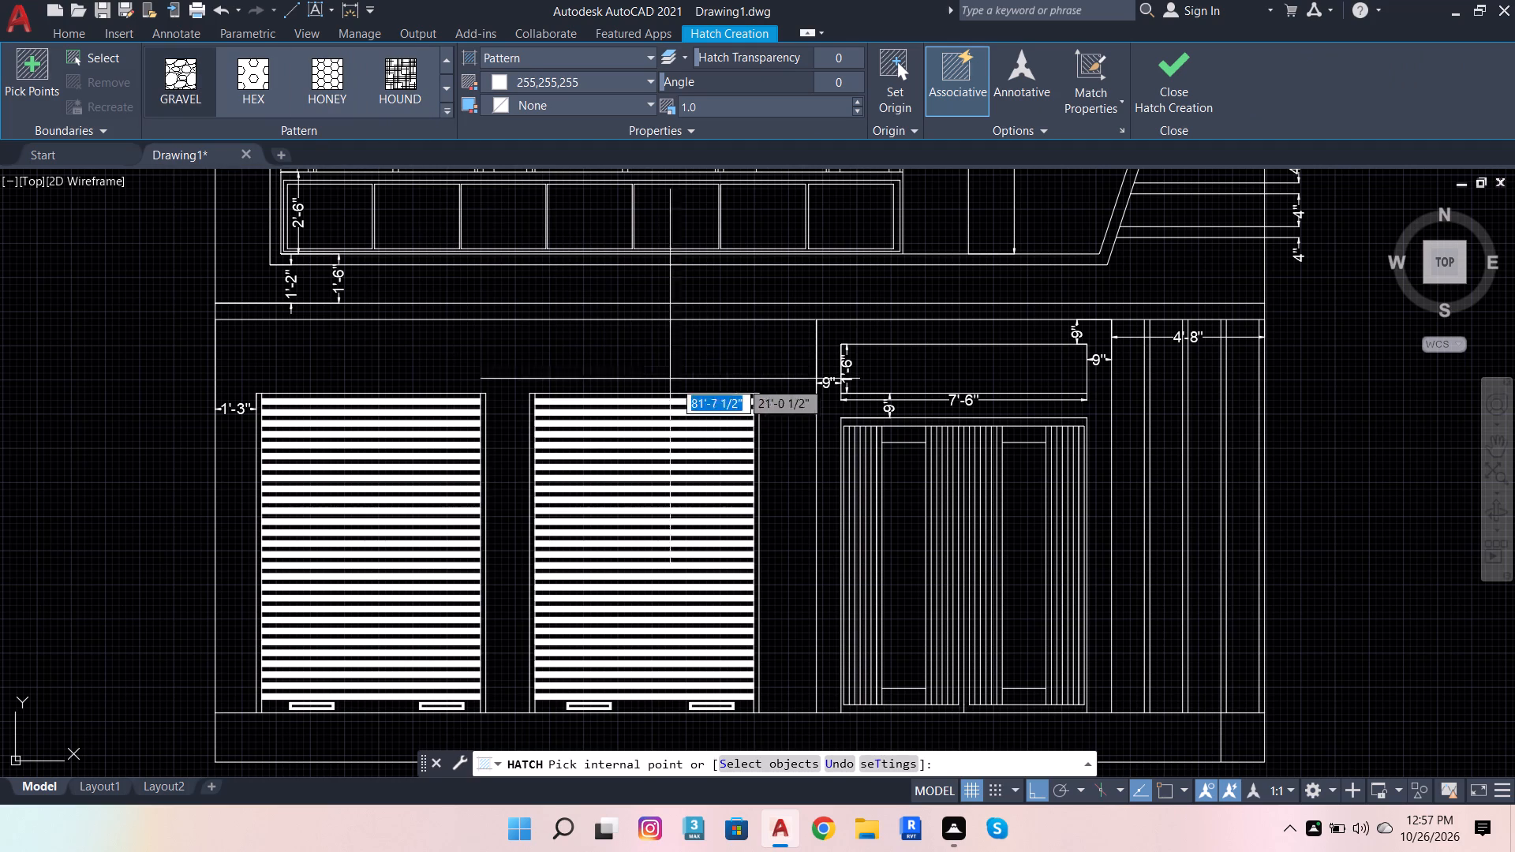
pyautogui.scroll(2, 905, 534)
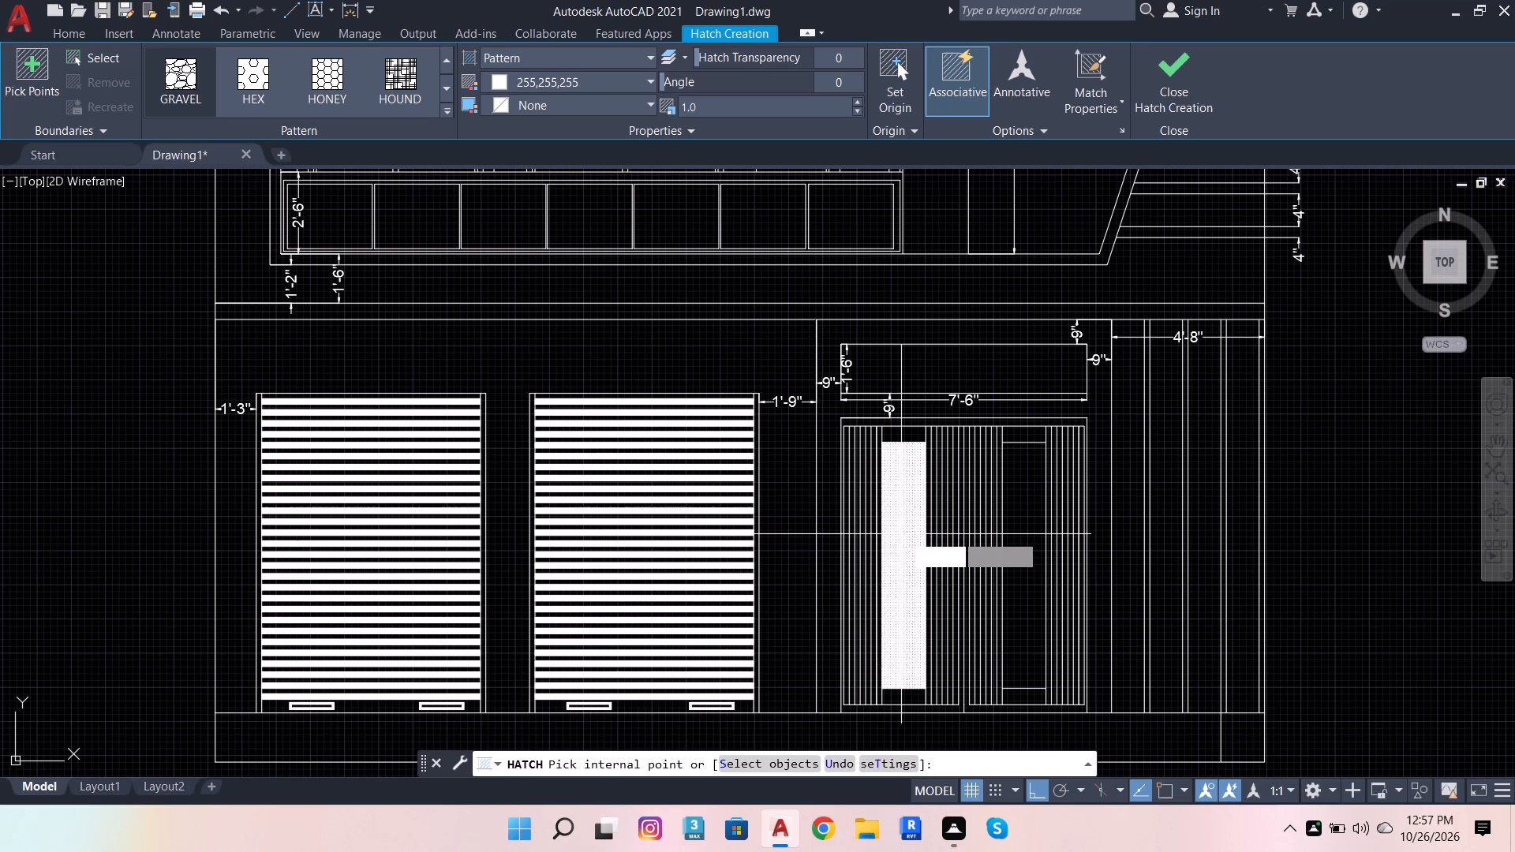
pyautogui.scroll(2, 905, 534)
pyautogui.click(905, 534)
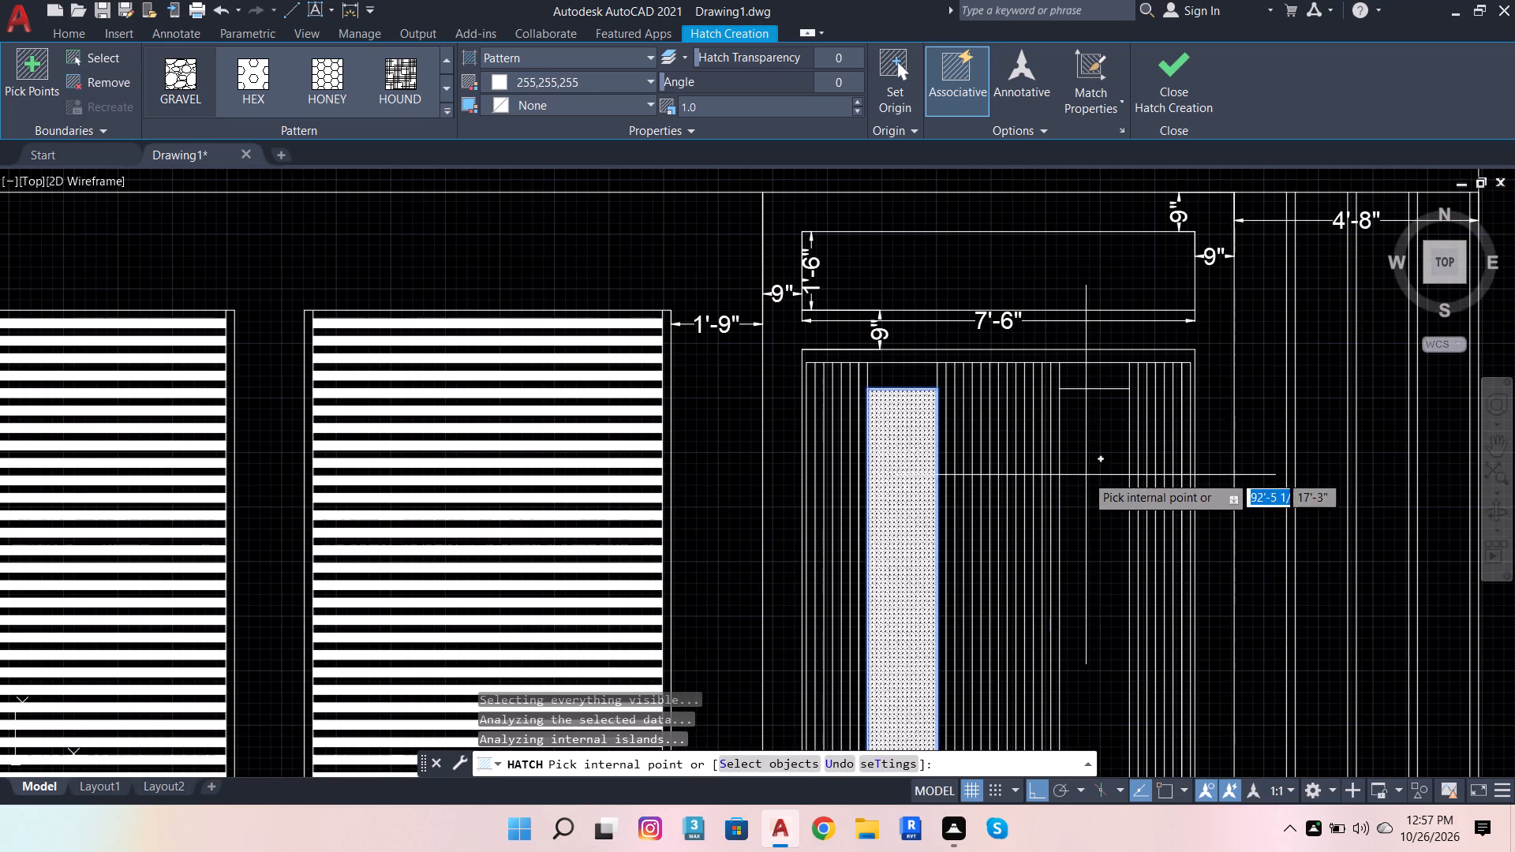
pyautogui.click(1086, 475)
pyautogui.press('Escape')
pyautogui.press('Escape')
pyautogui.scroll(2, 1098, 476)
pyautogui.press('Escape')
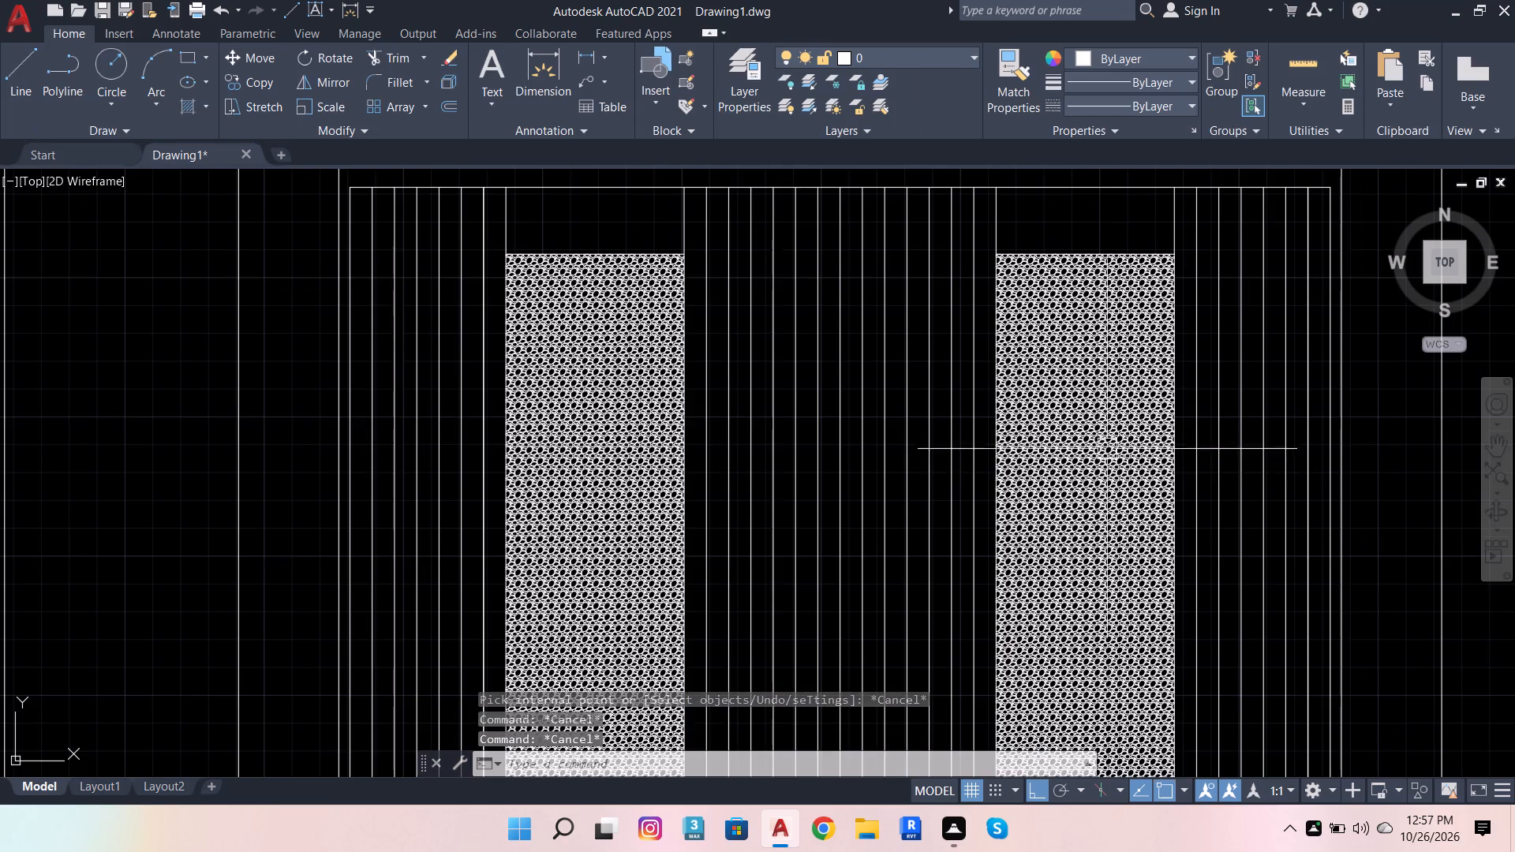
# Set the scale of the double door's gravel hatch to 20.0.
pyautogui.scroll(3, 1109, 447)
pyautogui.doubleClick(1071, 435)
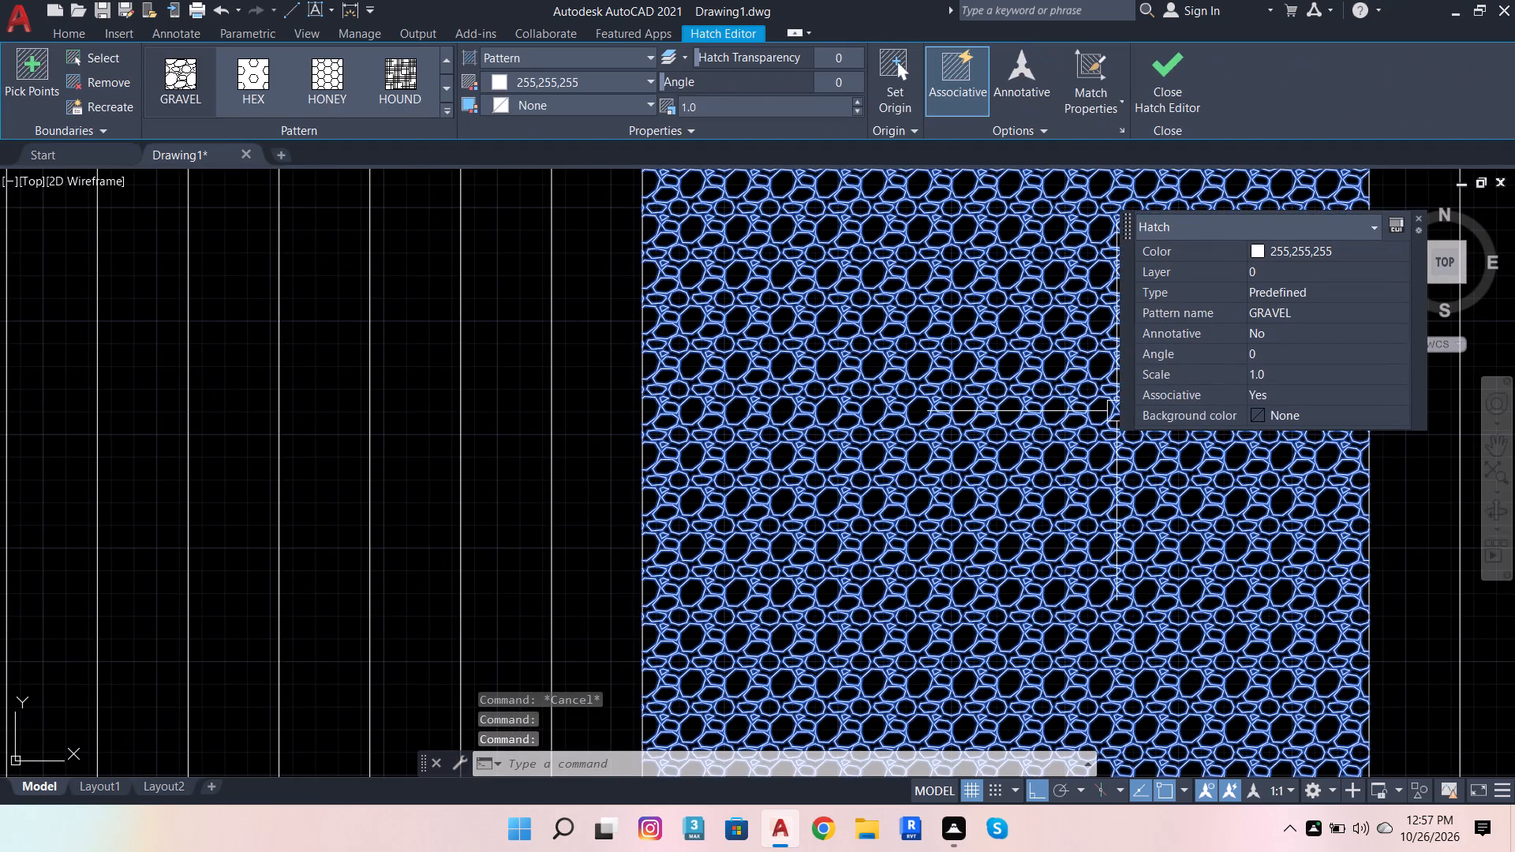
pyautogui.click(1284, 371)
pyautogui.click(1284, 371)
pyautogui.click(1284, 371)
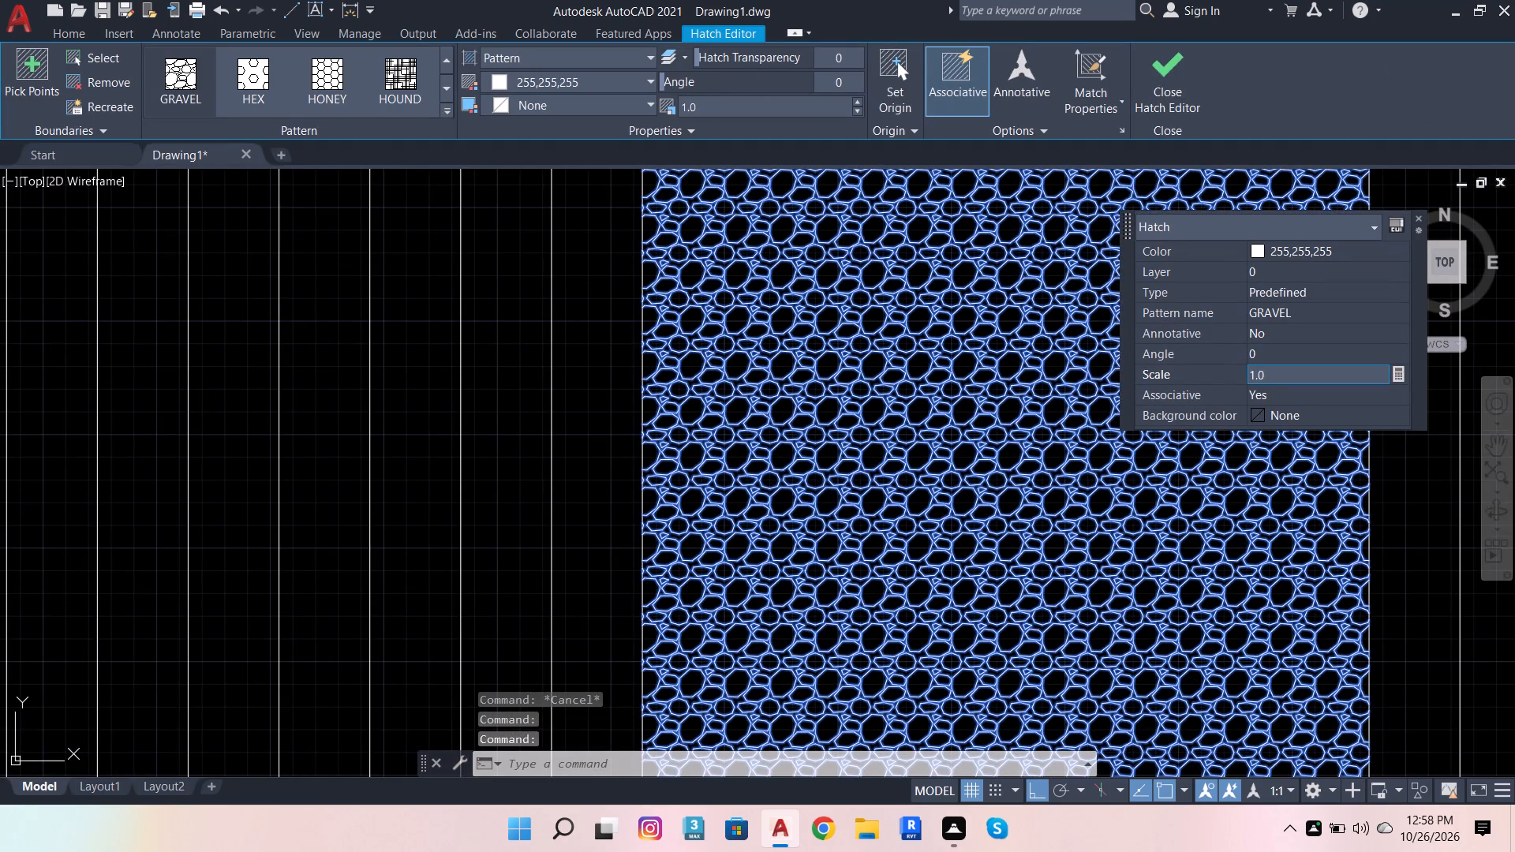
pyautogui.click(1279, 379)
pyautogui.press('BackSpace')
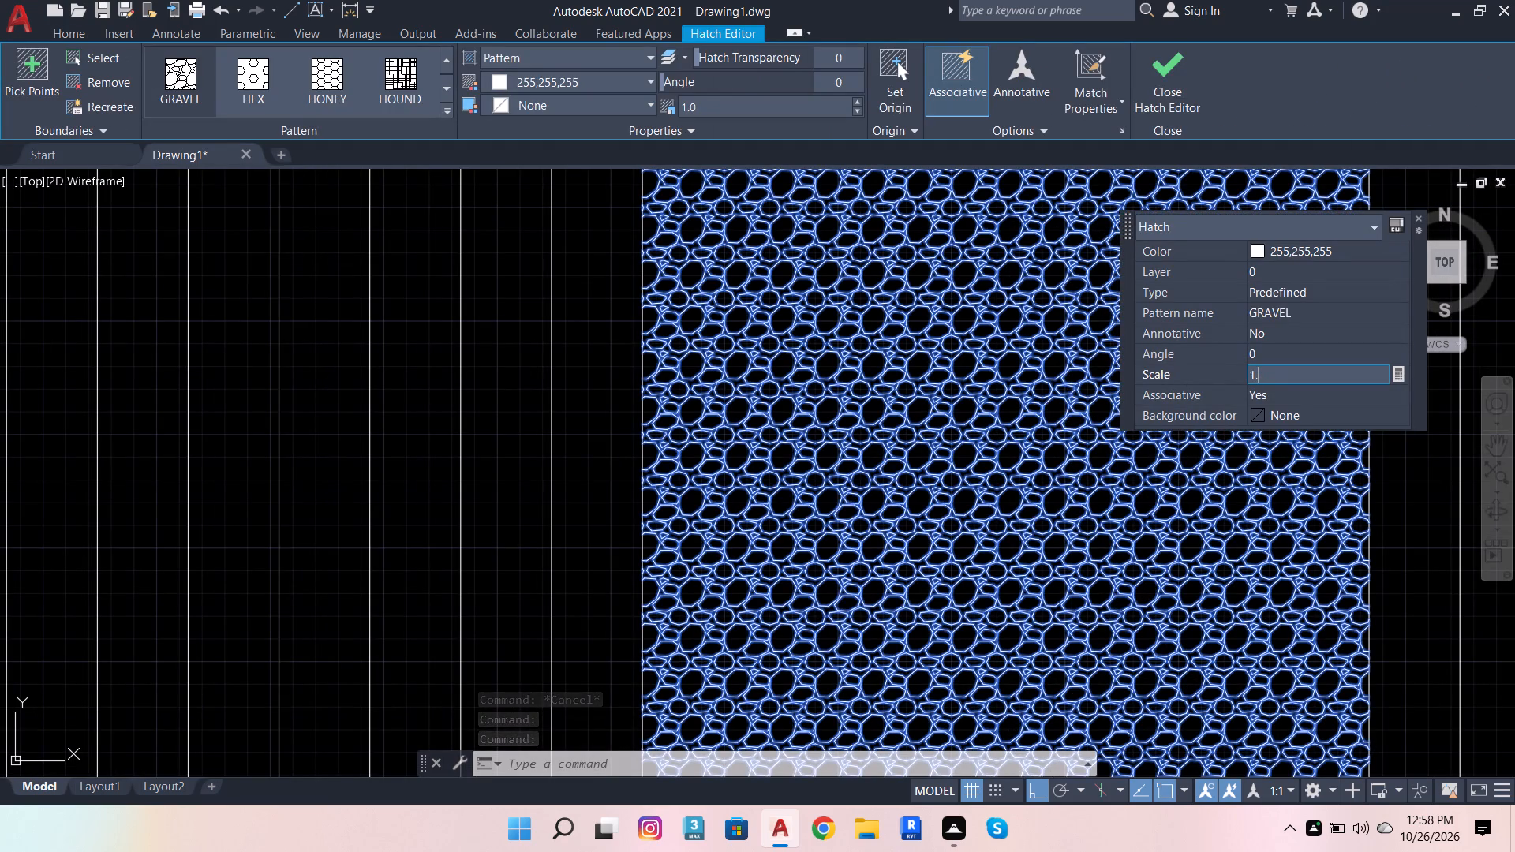
pyautogui.press('BackSpace')
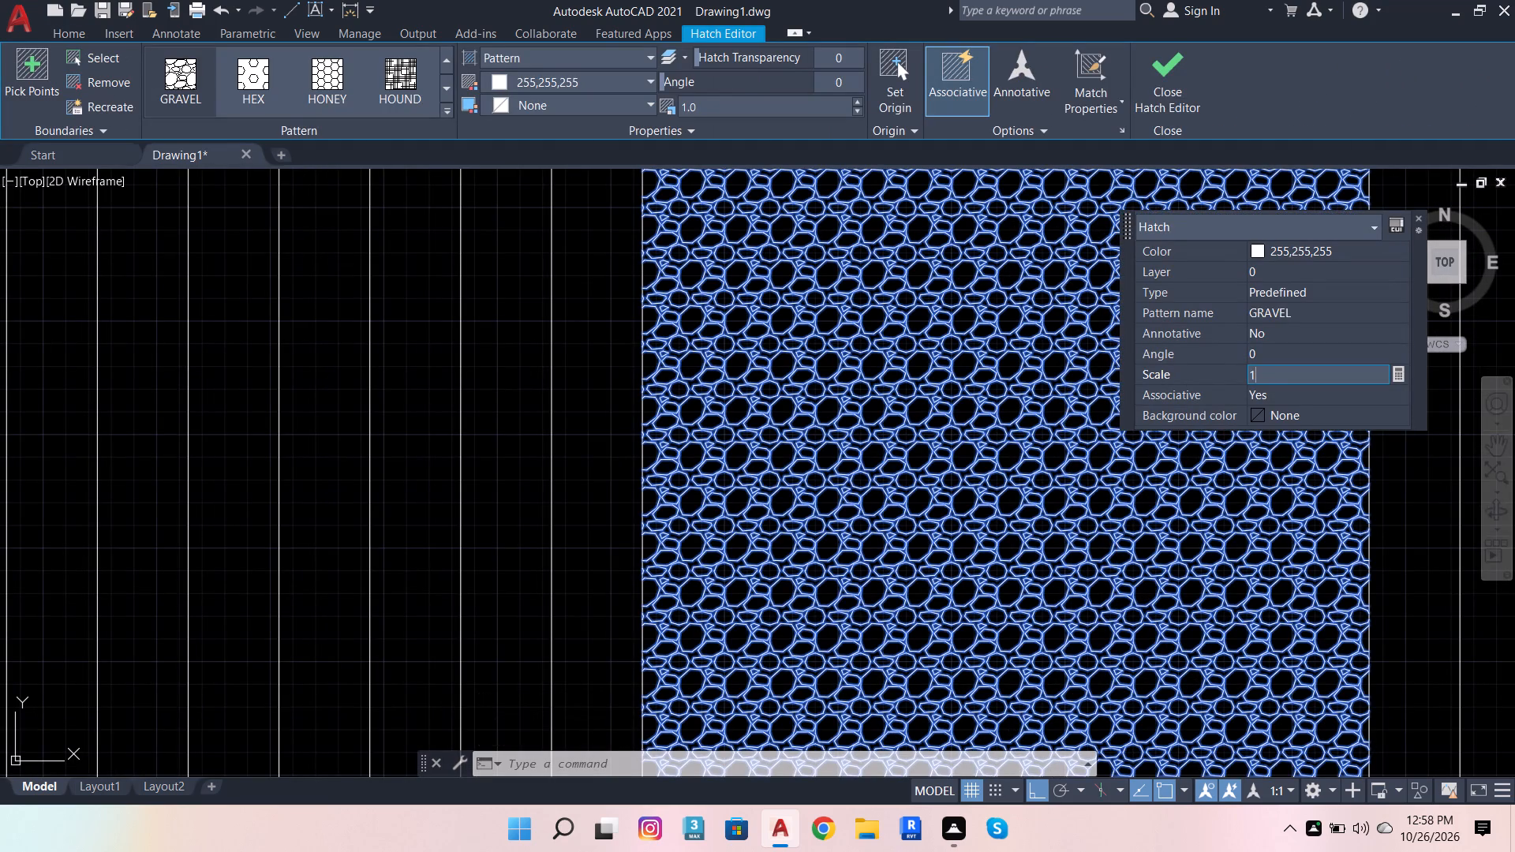
pyautogui.write('20')
pyautogui.press('BackSpace')
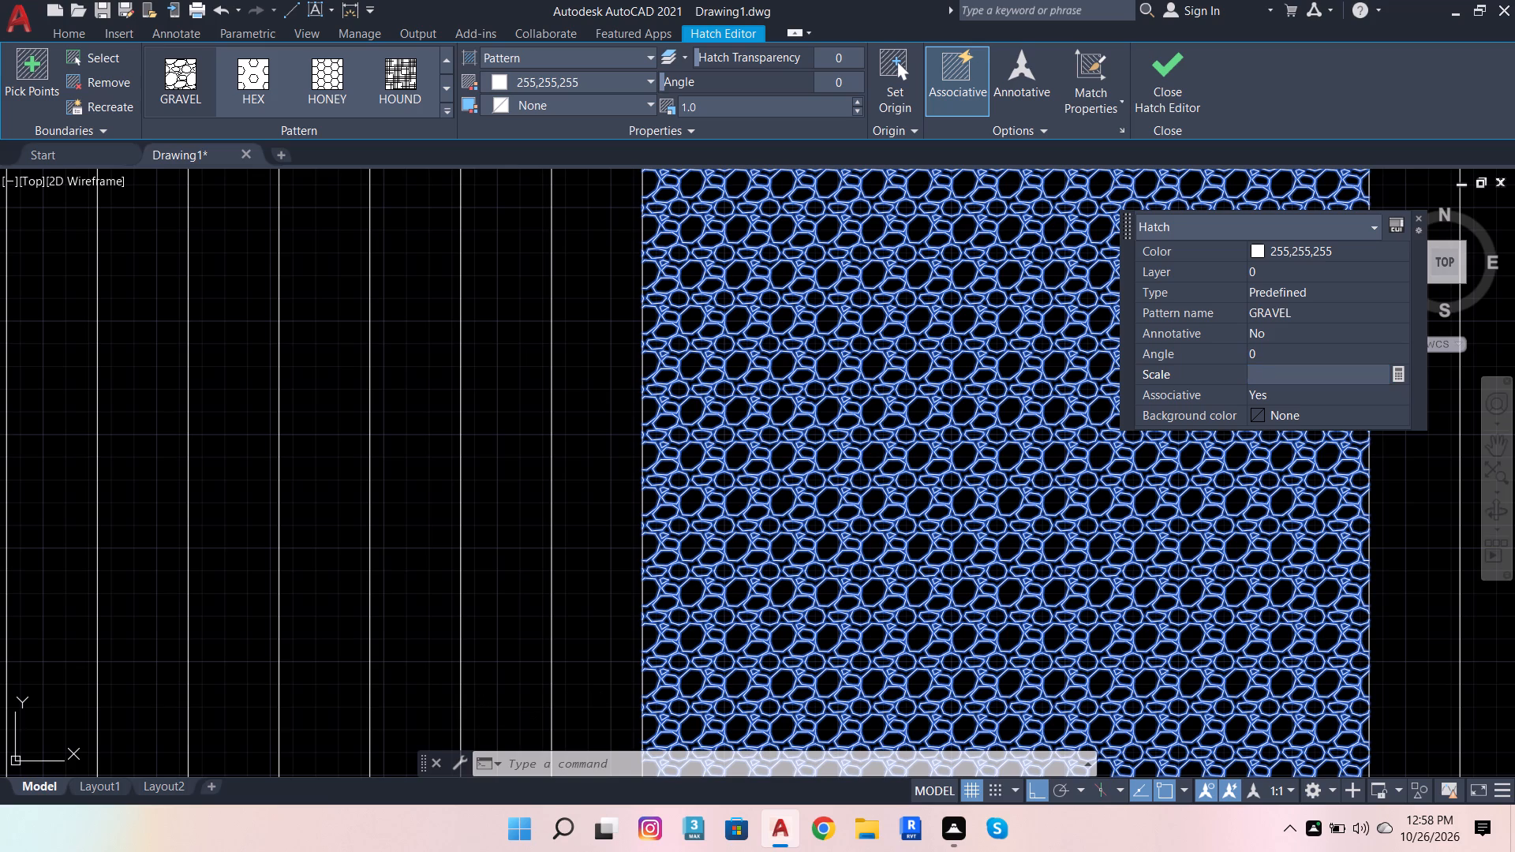
pyautogui.press('BackSpace')
pyautogui.press('BackSpace')
pyautogui.write('20.')
pyautogui.press('0')
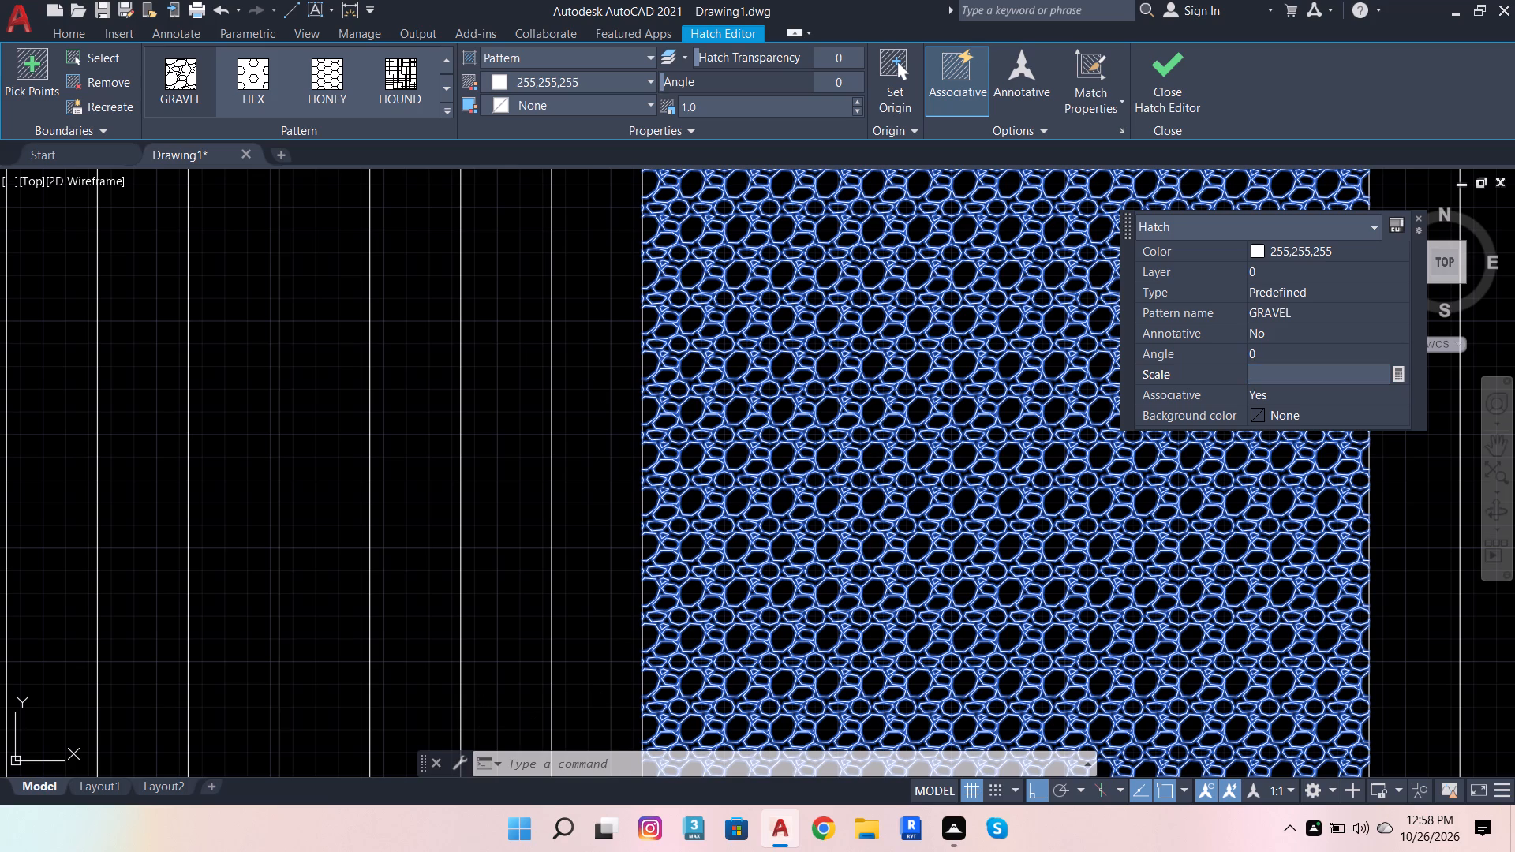
pyautogui.press('Return')
pyautogui.scroll(-4, 1115, 240)
pyautogui.press('Escape')
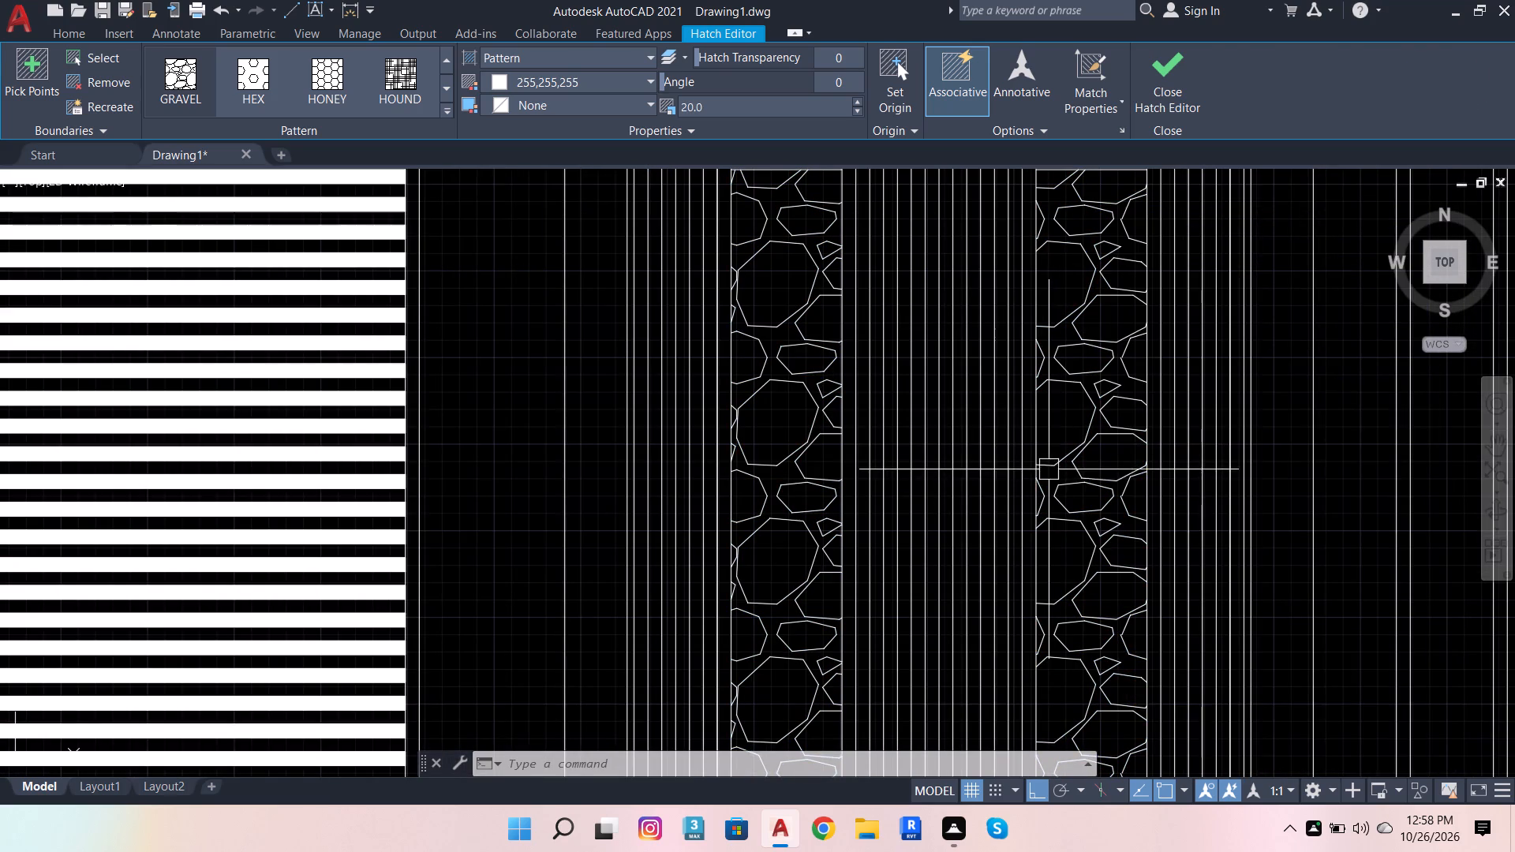
pyautogui.scroll(-2, 1049, 493)
pyautogui.scroll(2, 1068, 461)
pyautogui.press('Escape')
pyautogui.press('Escape')
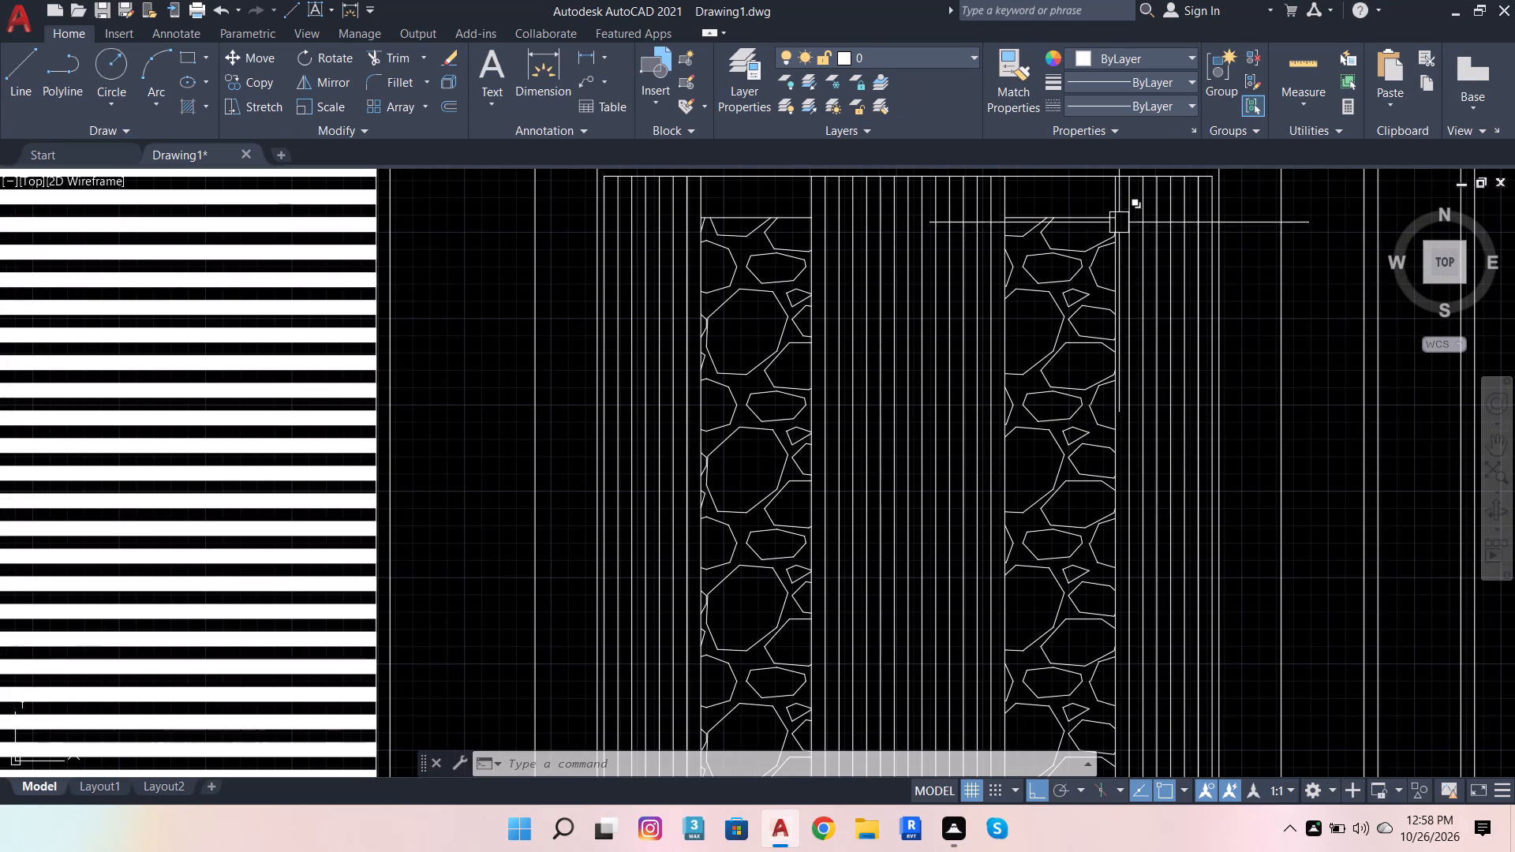
# Examine the gravel hatch in both door panels, including its lower edge up close and its look within the ground-floor elevation.
pyautogui.scroll(-2, 1023, 417)
pyautogui.scroll(2, 1033, 415)
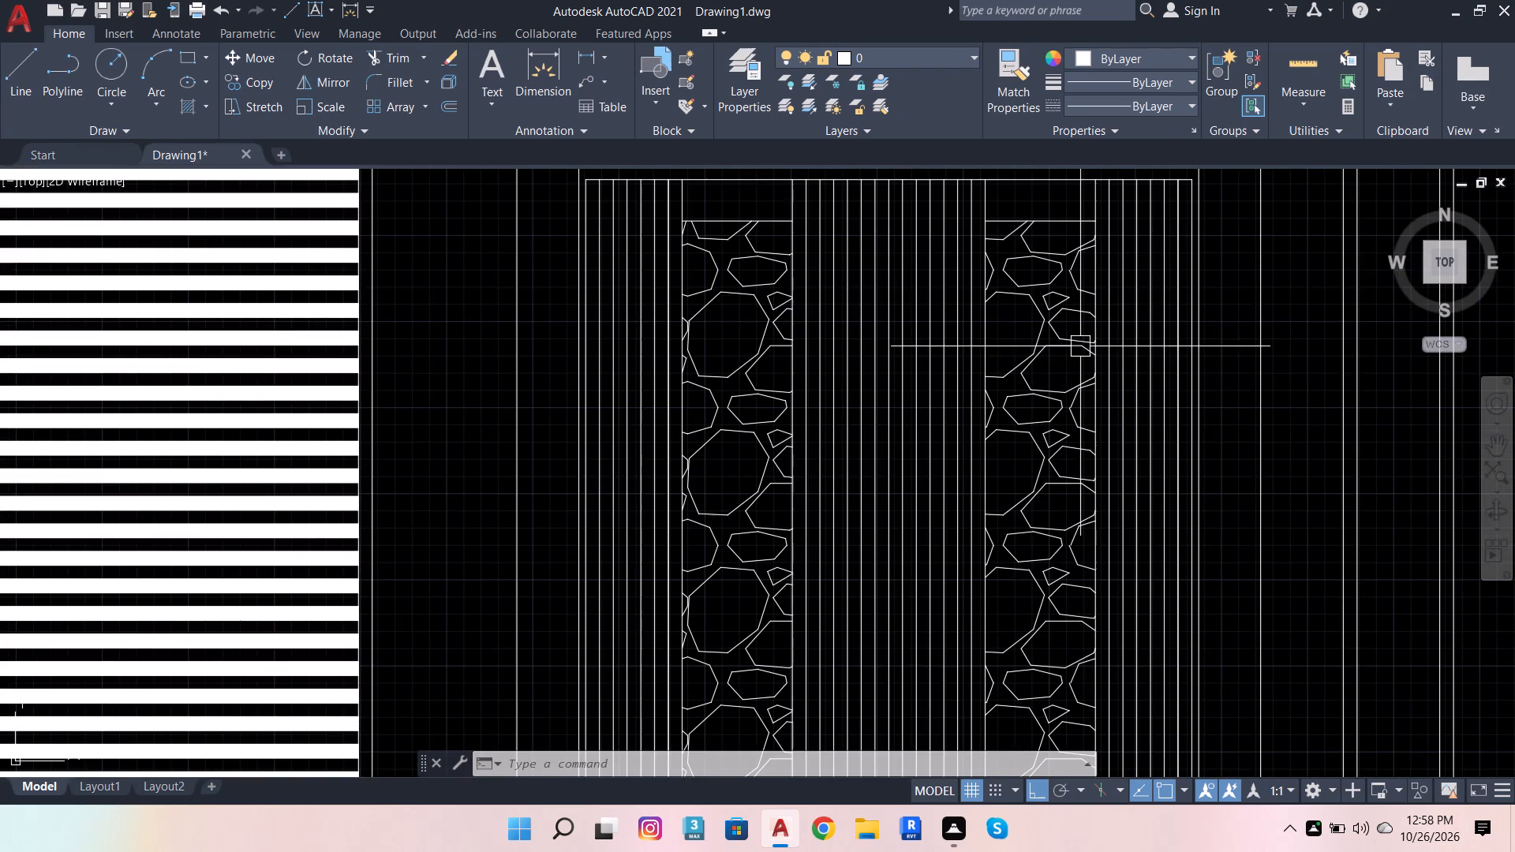
pyautogui.scroll(-5, 1063, 428)
pyautogui.scroll(3, 1062, 437)
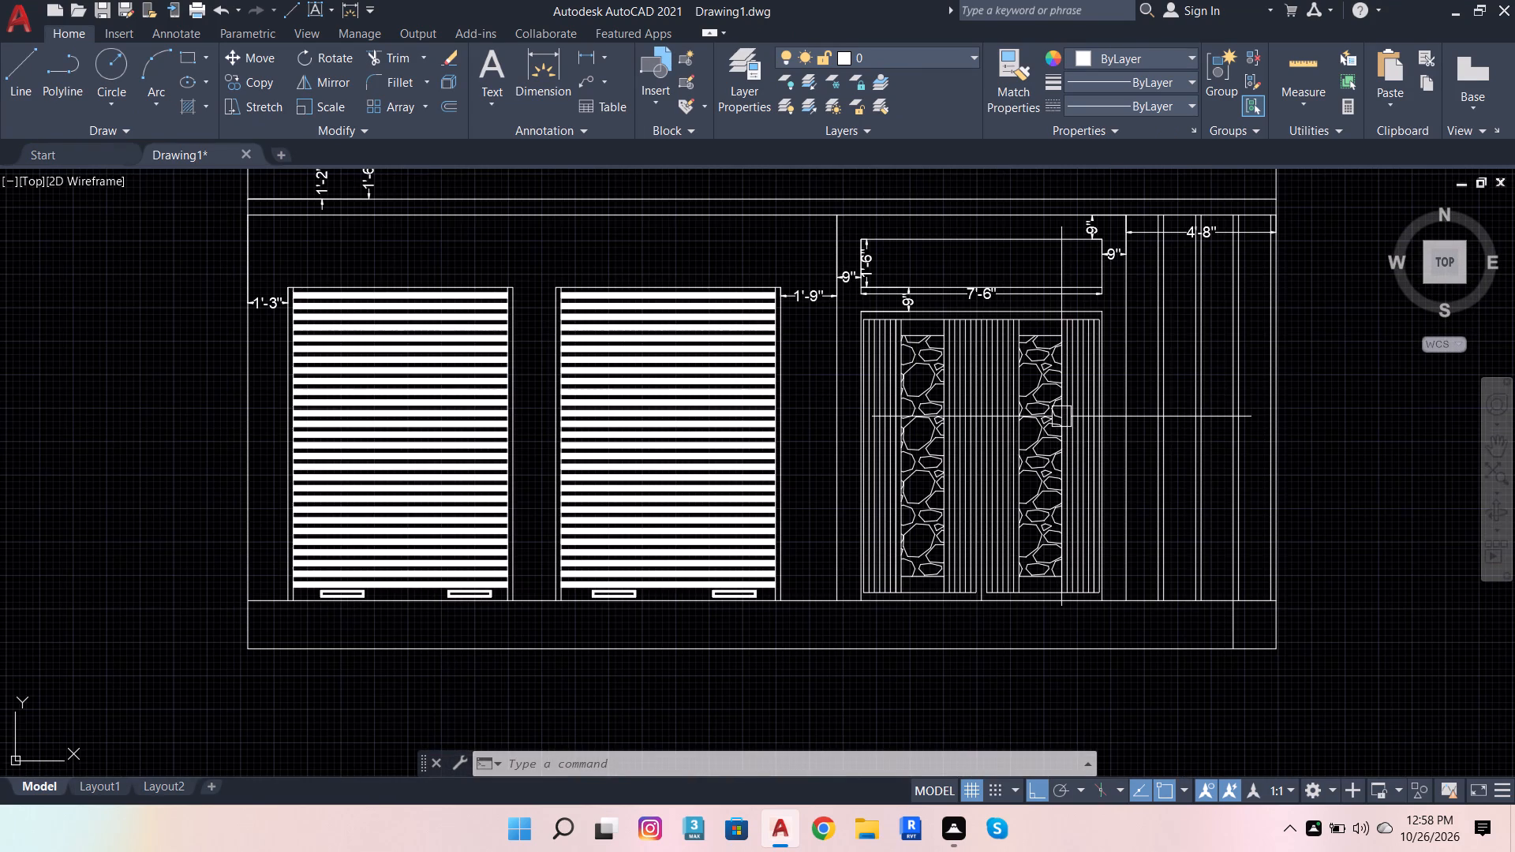
pyautogui.press('Escape')
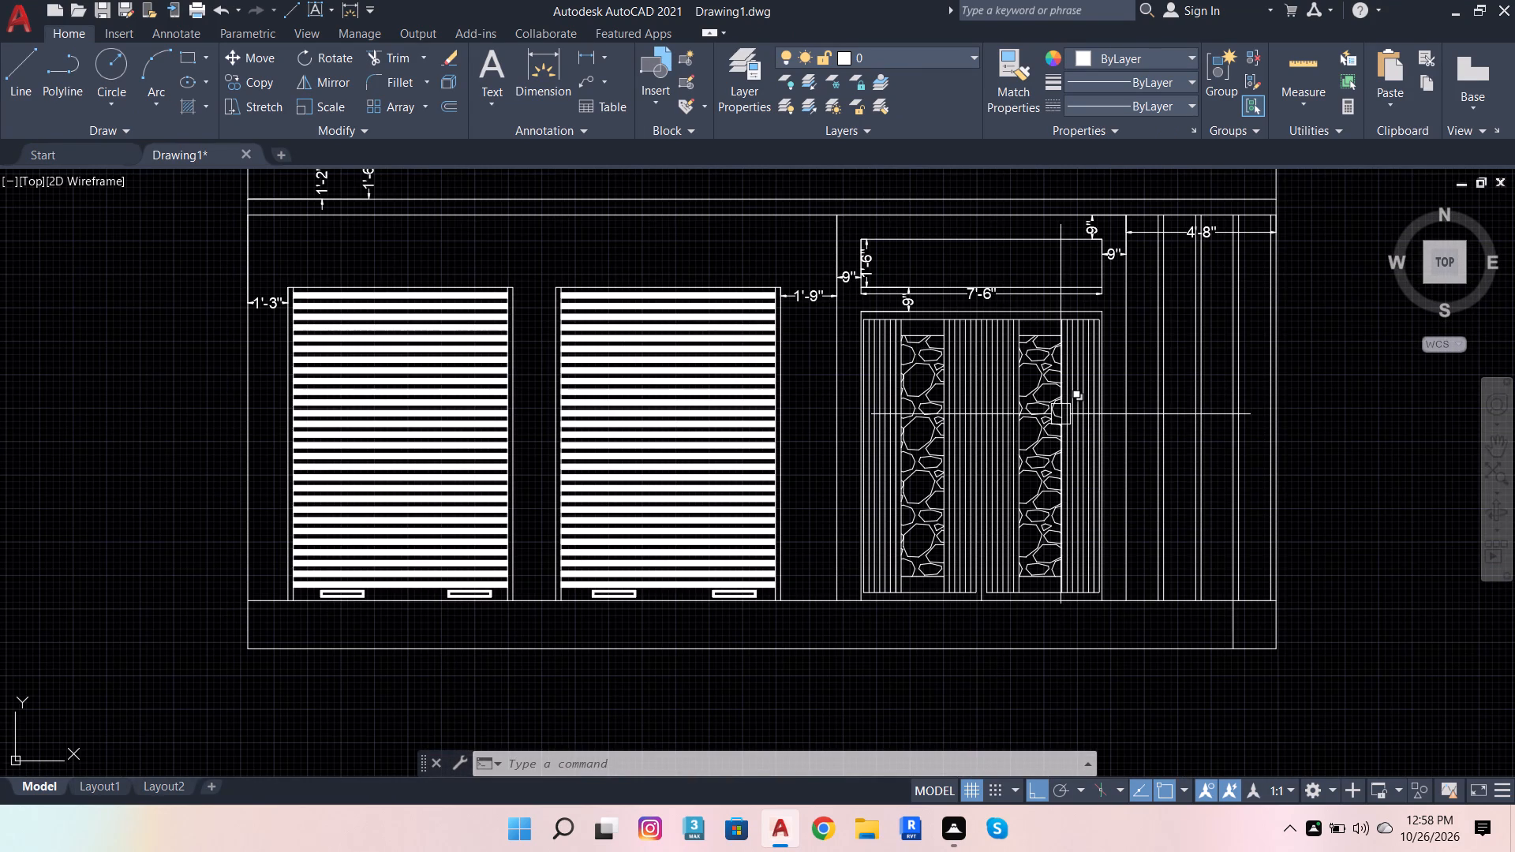
pyautogui.scroll(-4, 989, 568)
pyautogui.scroll(5, 1004, 596)
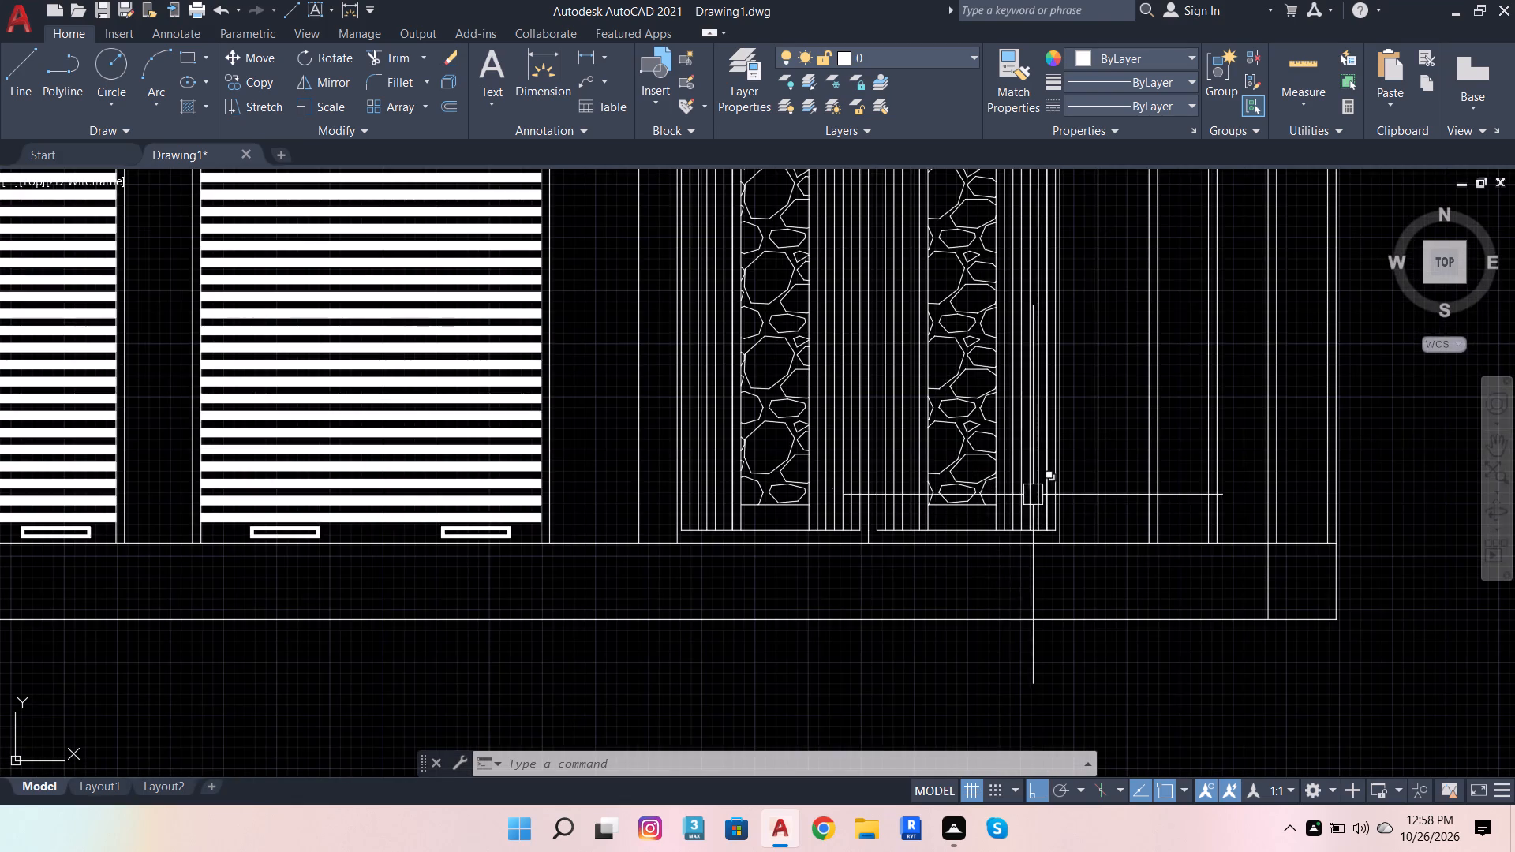
pyautogui.scroll(1, 1021, 489)
pyautogui.scroll(3, 957, 536)
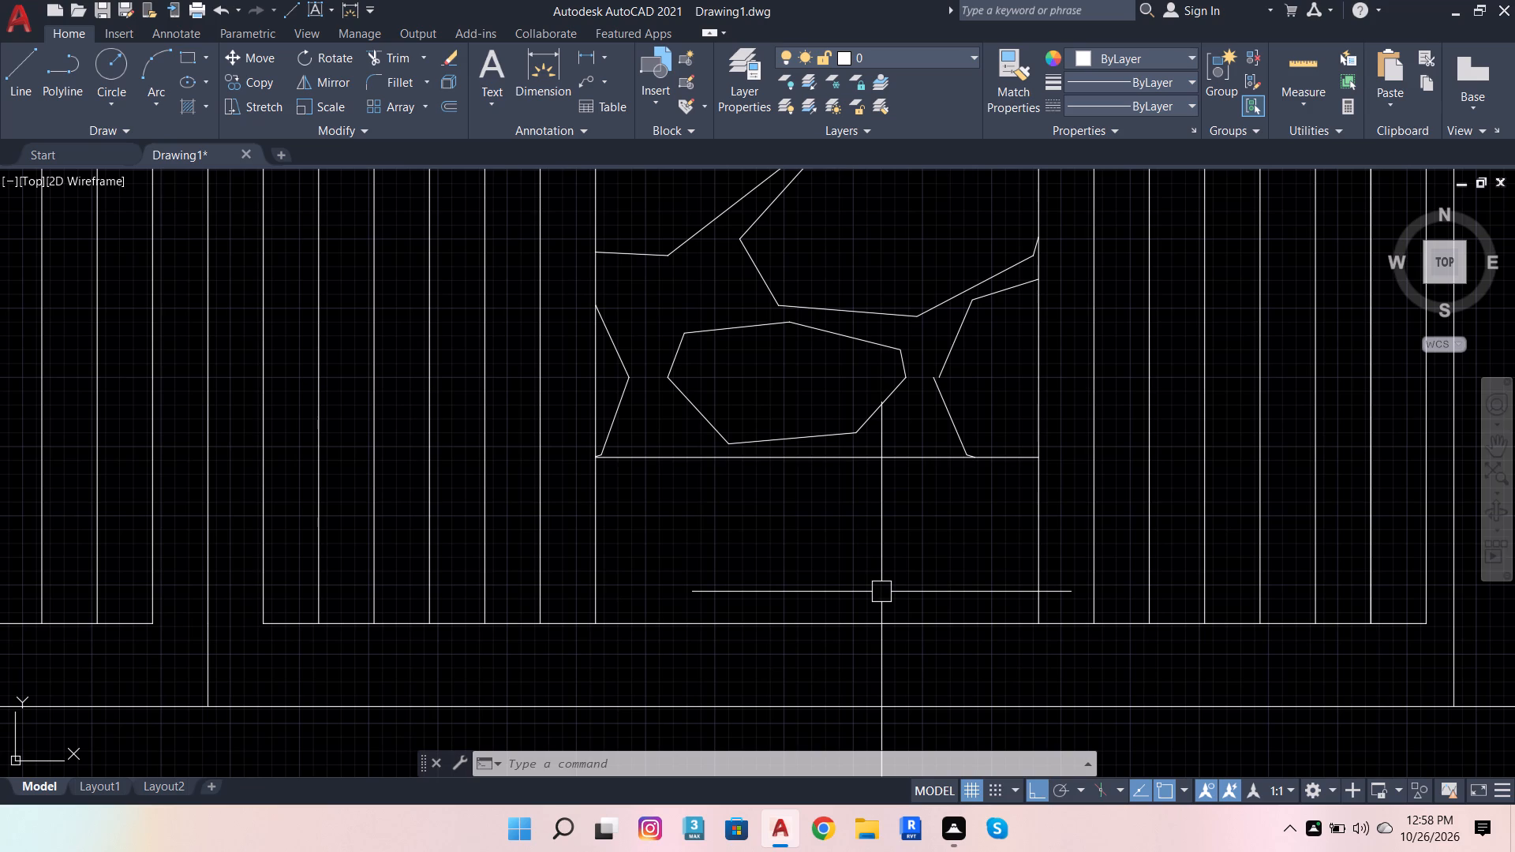
pyautogui.press('Escape')
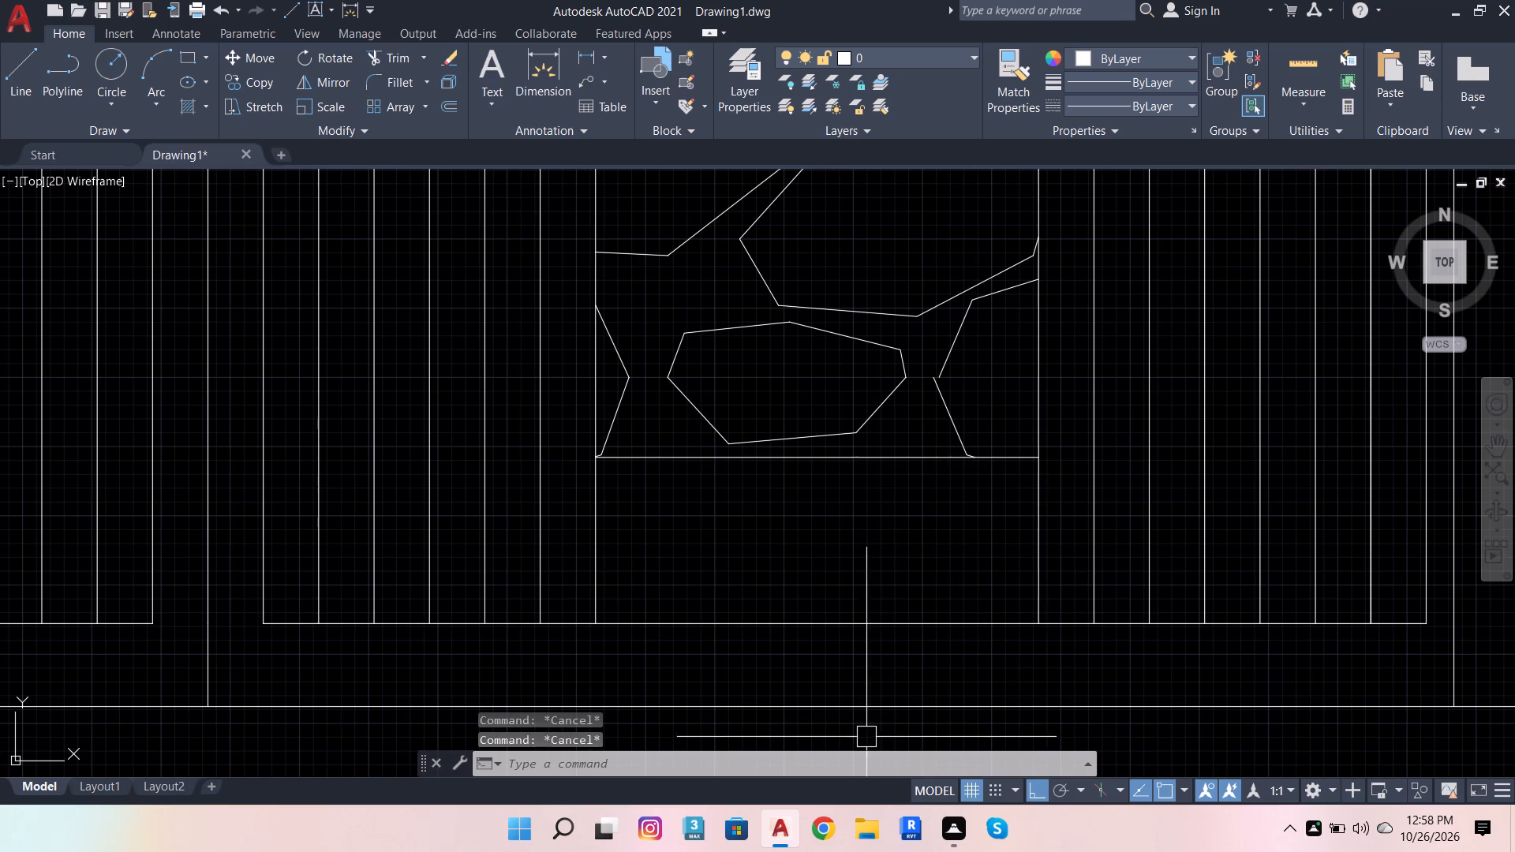
pyautogui.scroll(-3, 1064, 560)
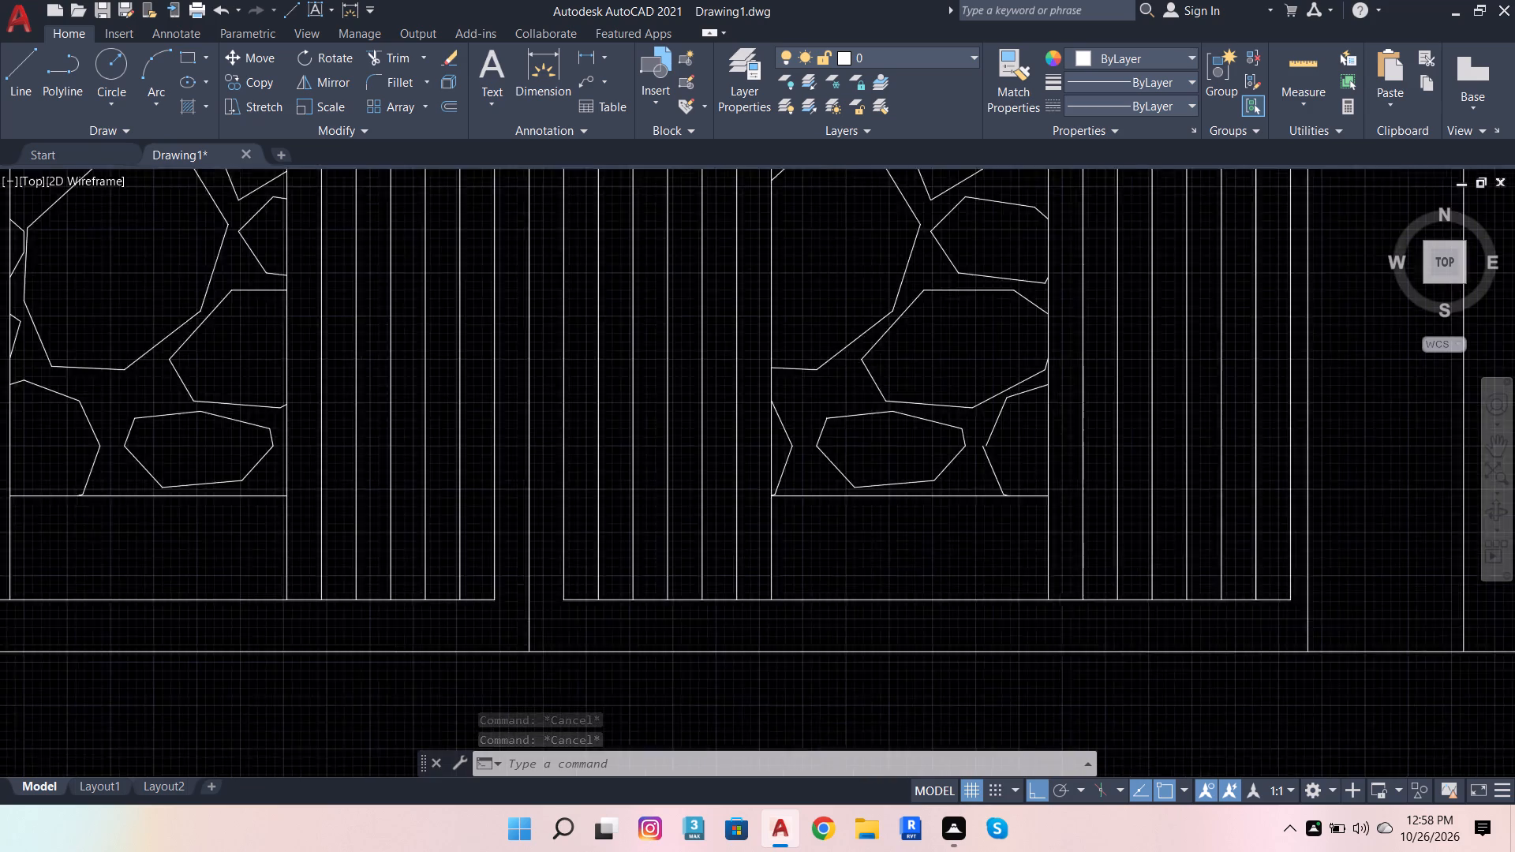
pyautogui.scroll(-2, 1054, 547)
pyautogui.press('Escape')
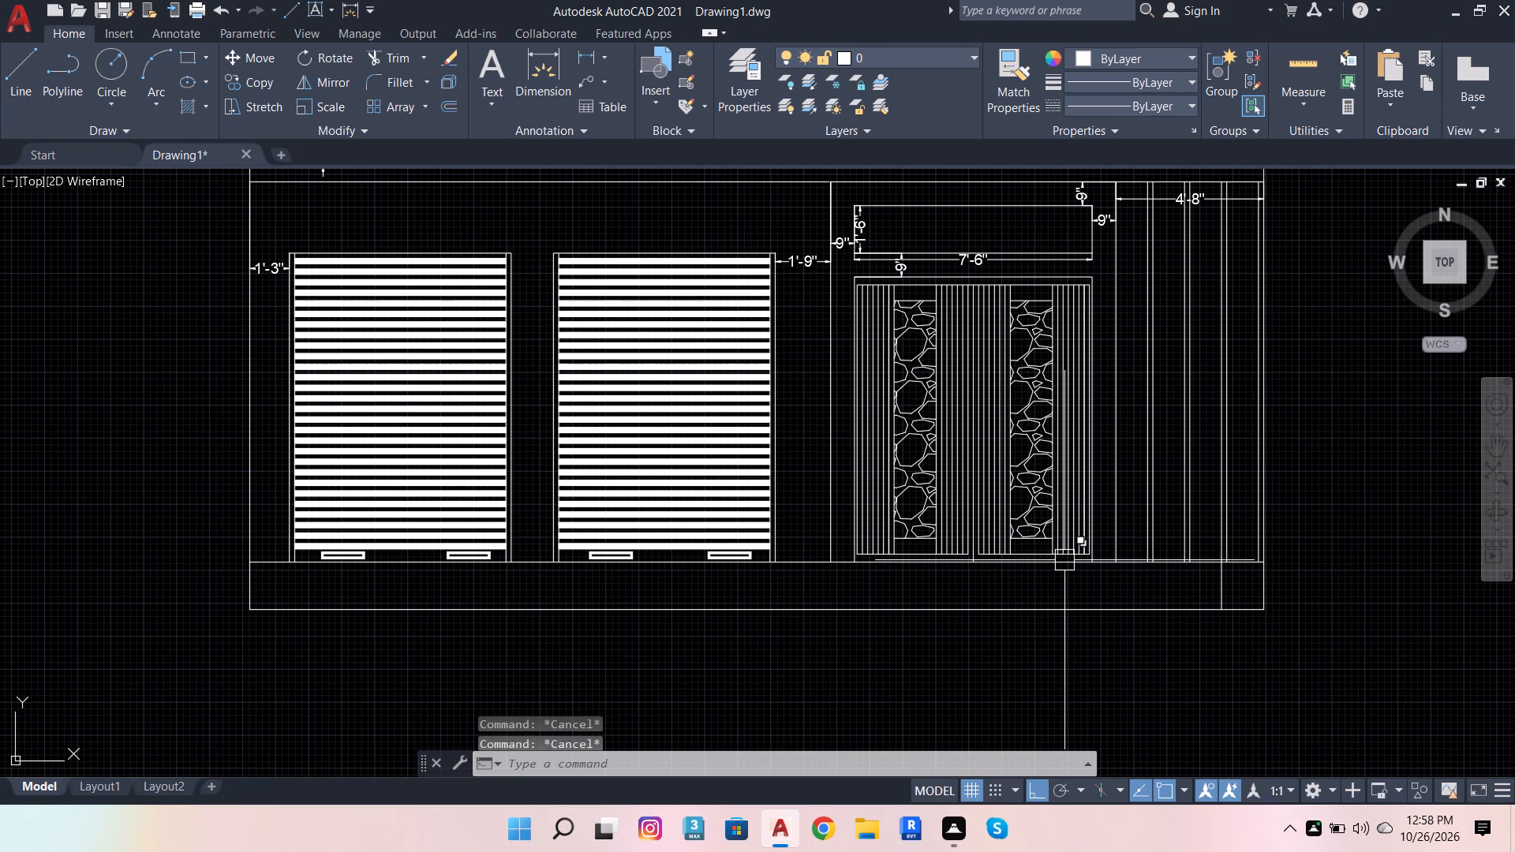
# Dimension the overall frame width of both ground-floor rolling shutters, placing each dimension just above the shutter's top edge.
pyautogui.scroll(-1, 981, 495)
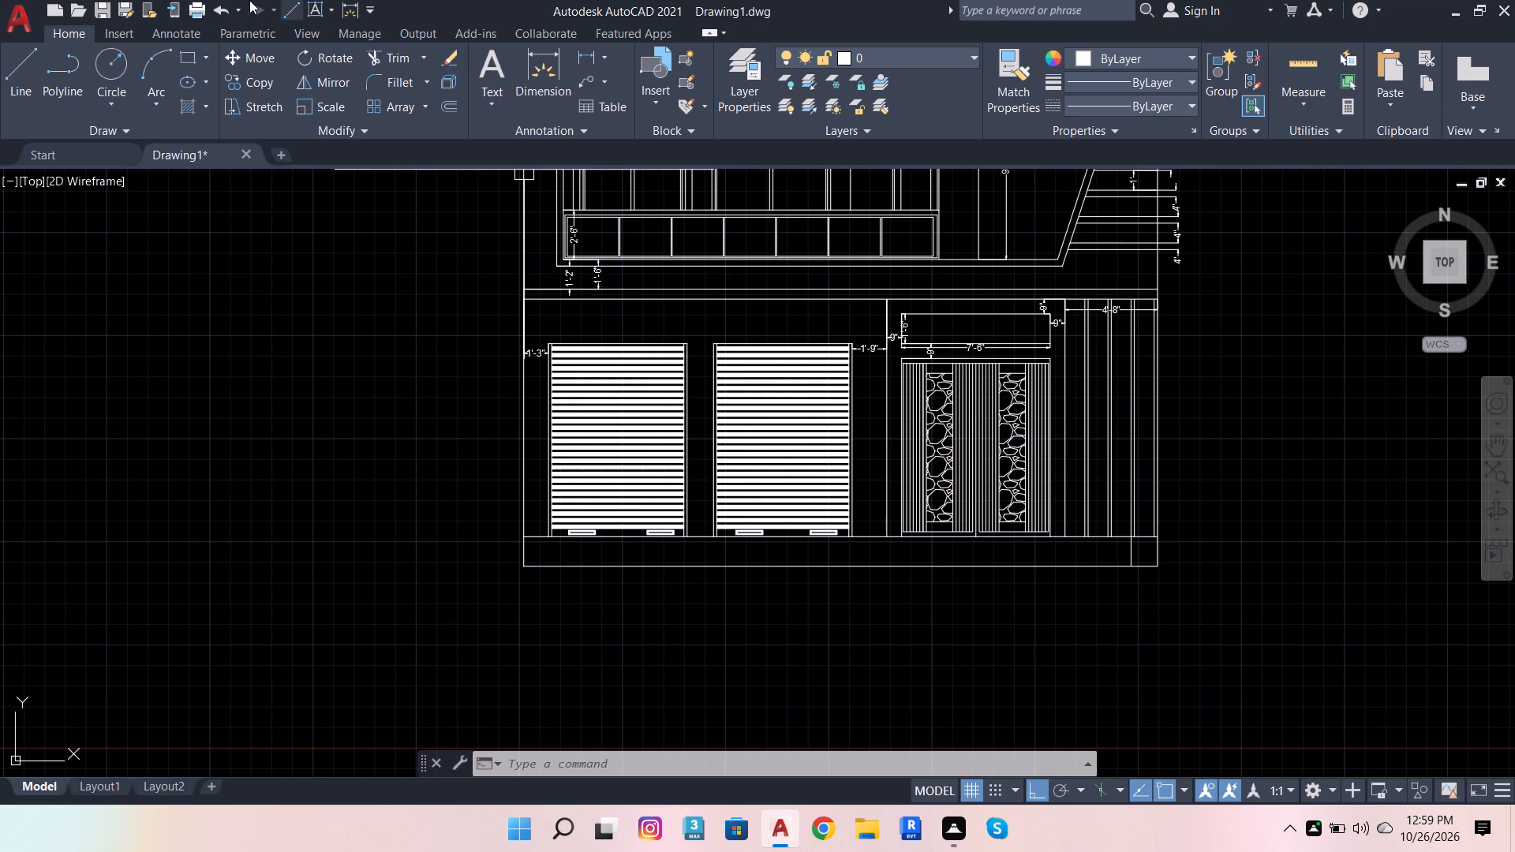
pyautogui.click(535, 65)
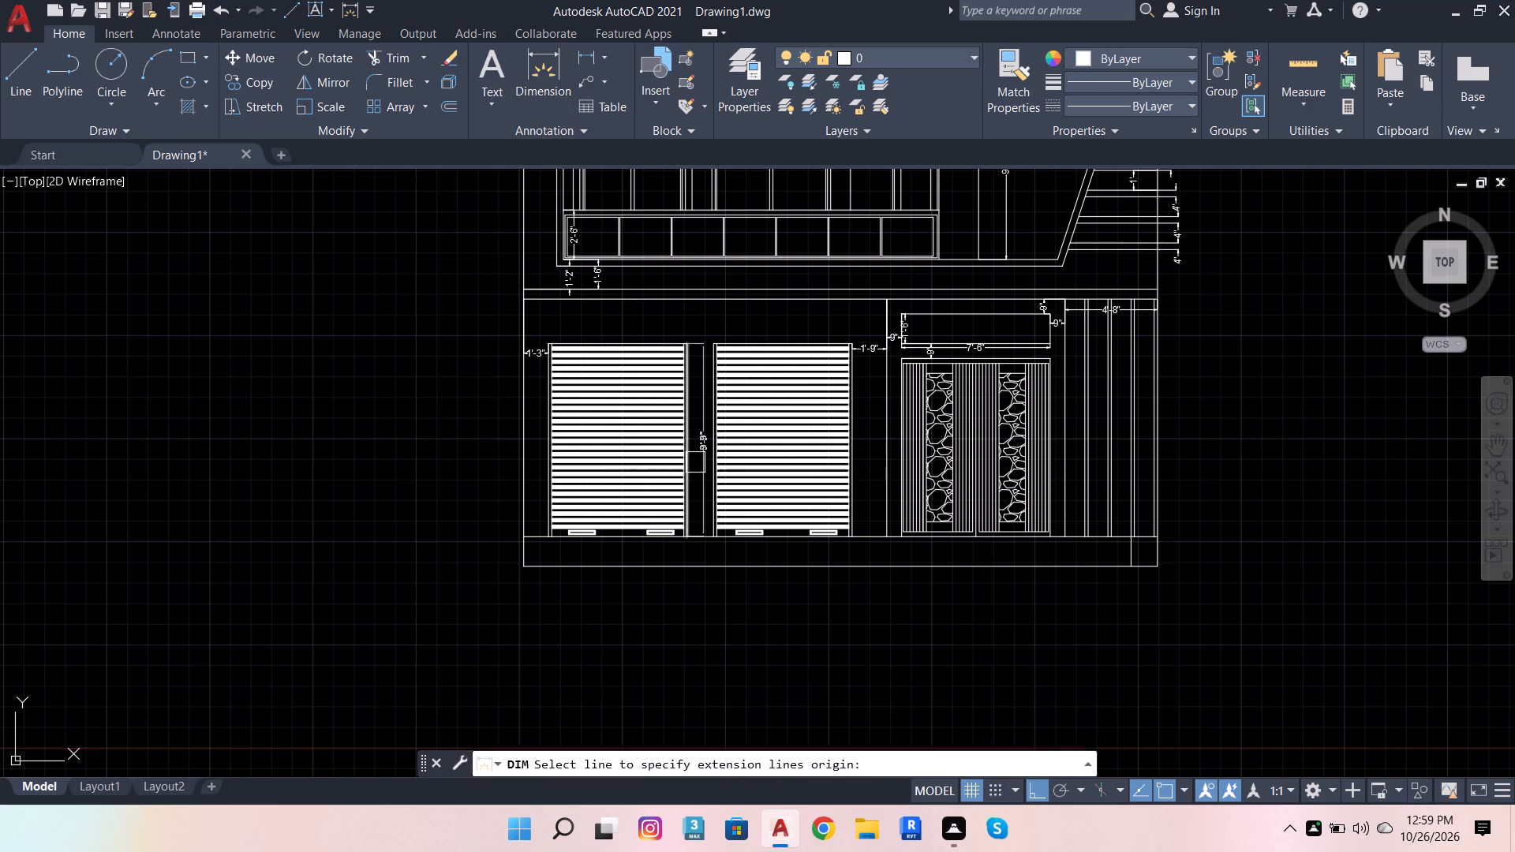
pyautogui.scroll(3, 601, 366)
pyautogui.click(628, 271)
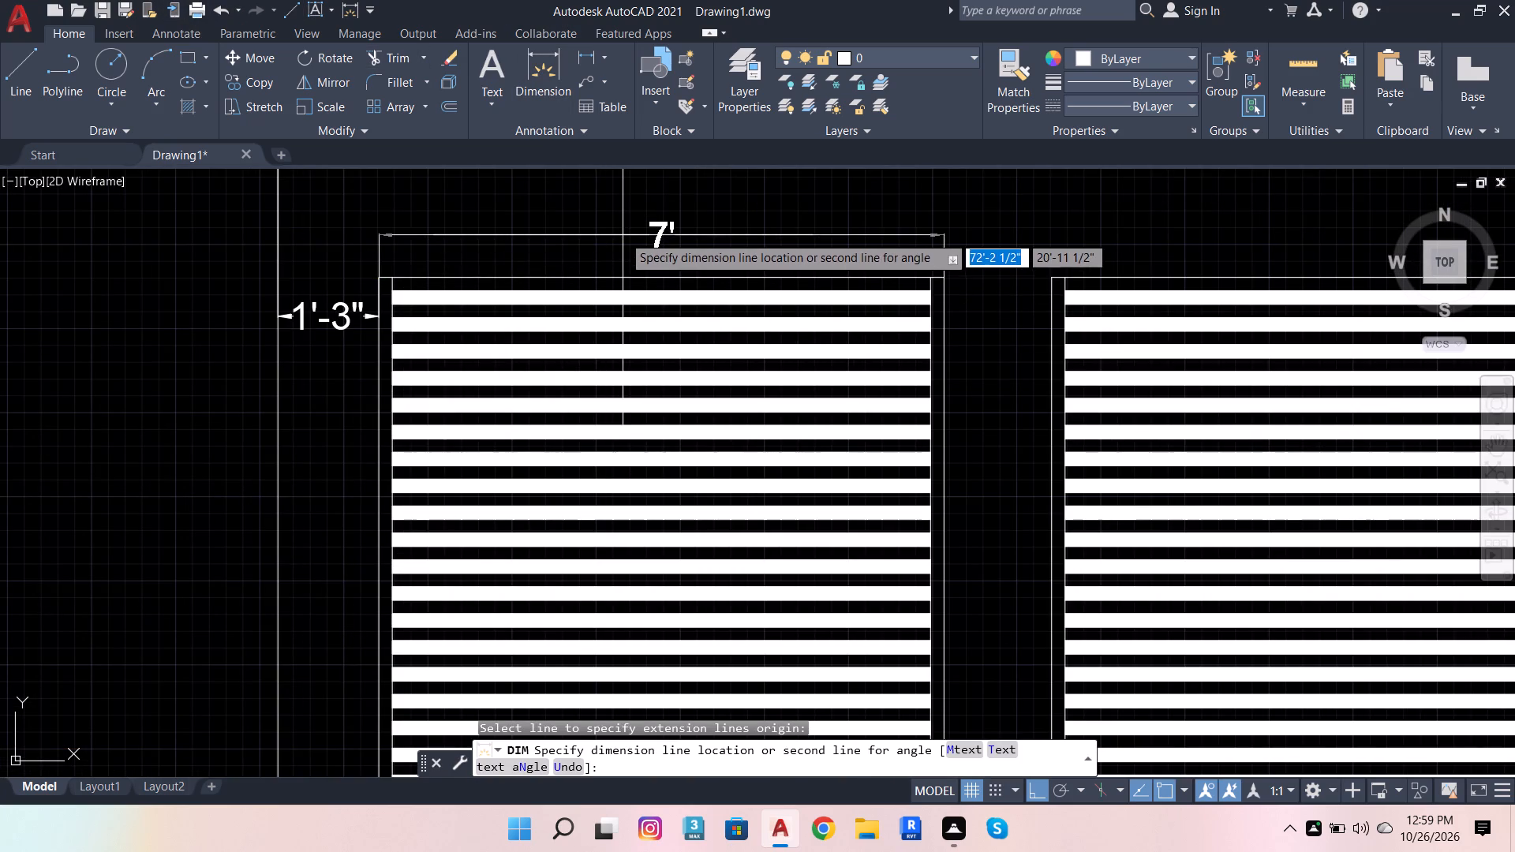
pyautogui.click(623, 247)
pyautogui.scroll(-3, 546, 314)
pyautogui.scroll(3, 715, 303)
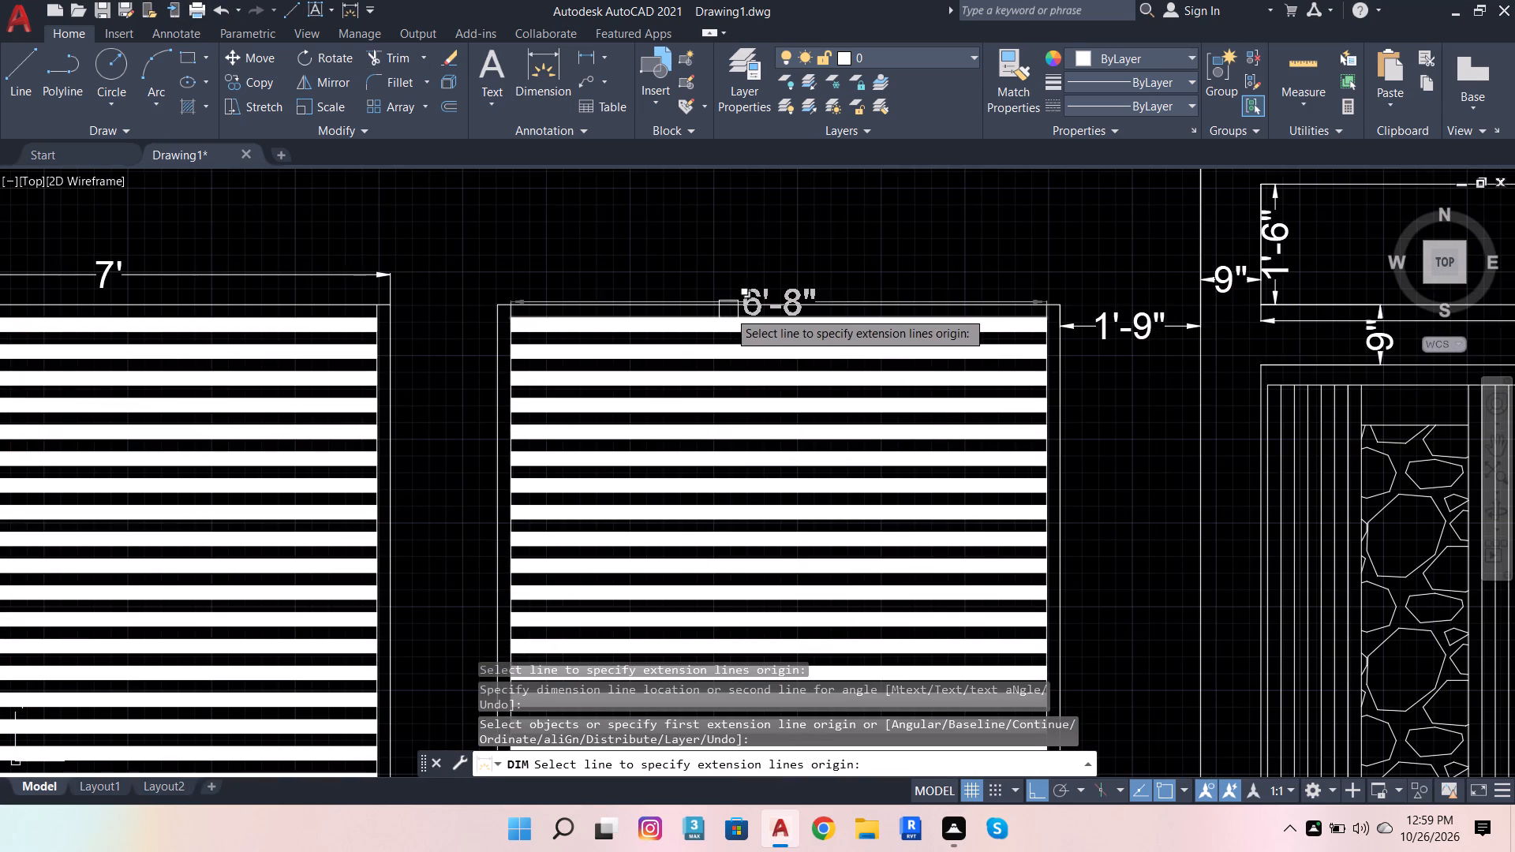
pyautogui.click(739, 301)
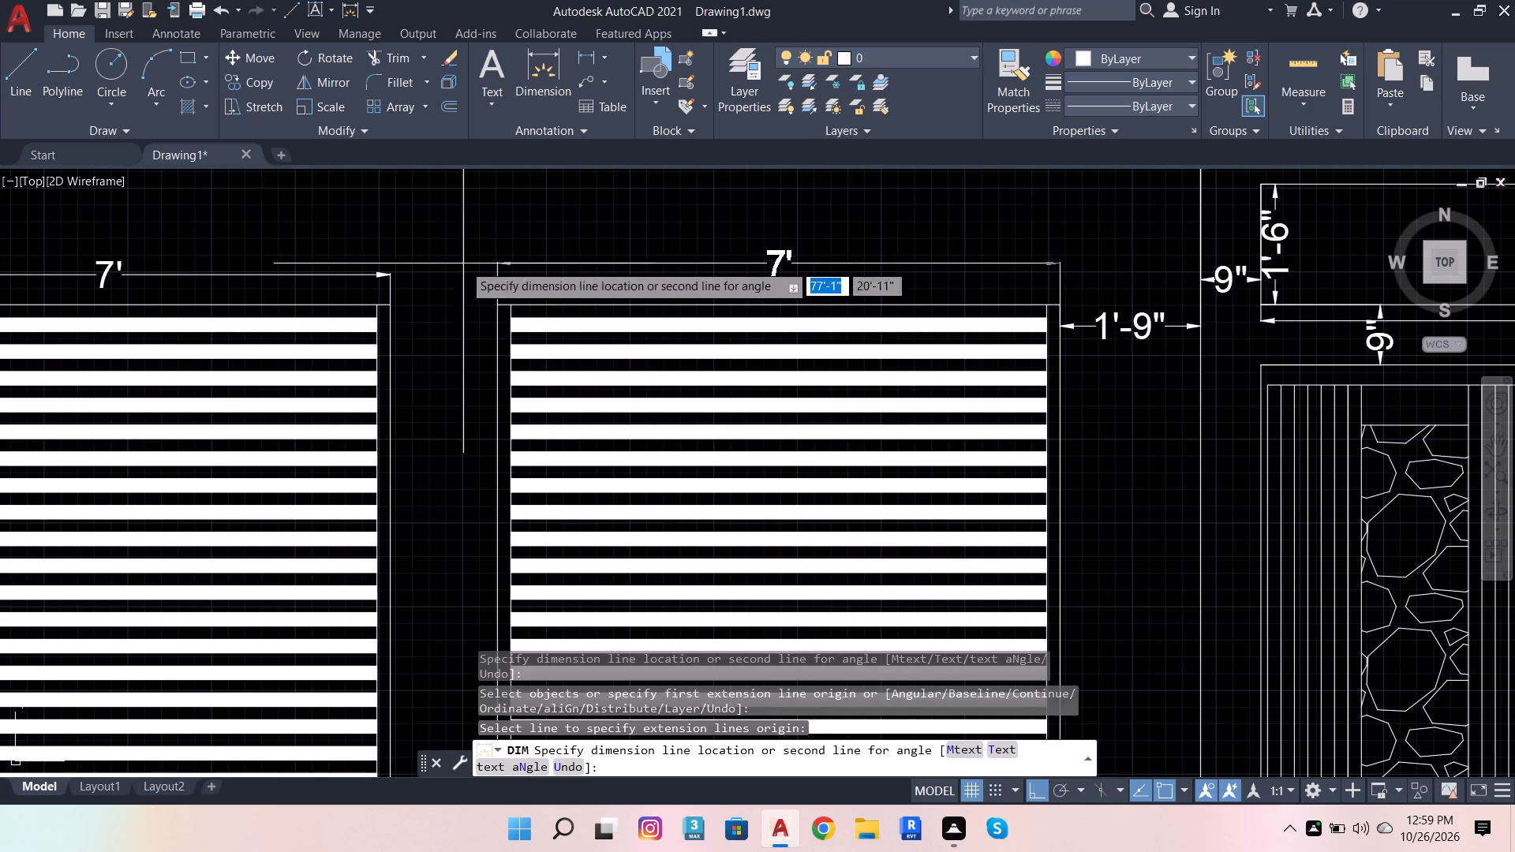
pyautogui.click(391, 278)
# Dimension the gap between the two ground-floor rolling shutters, placing the dimension just below their top edges.
pyautogui.scroll(-3, 528, 390)
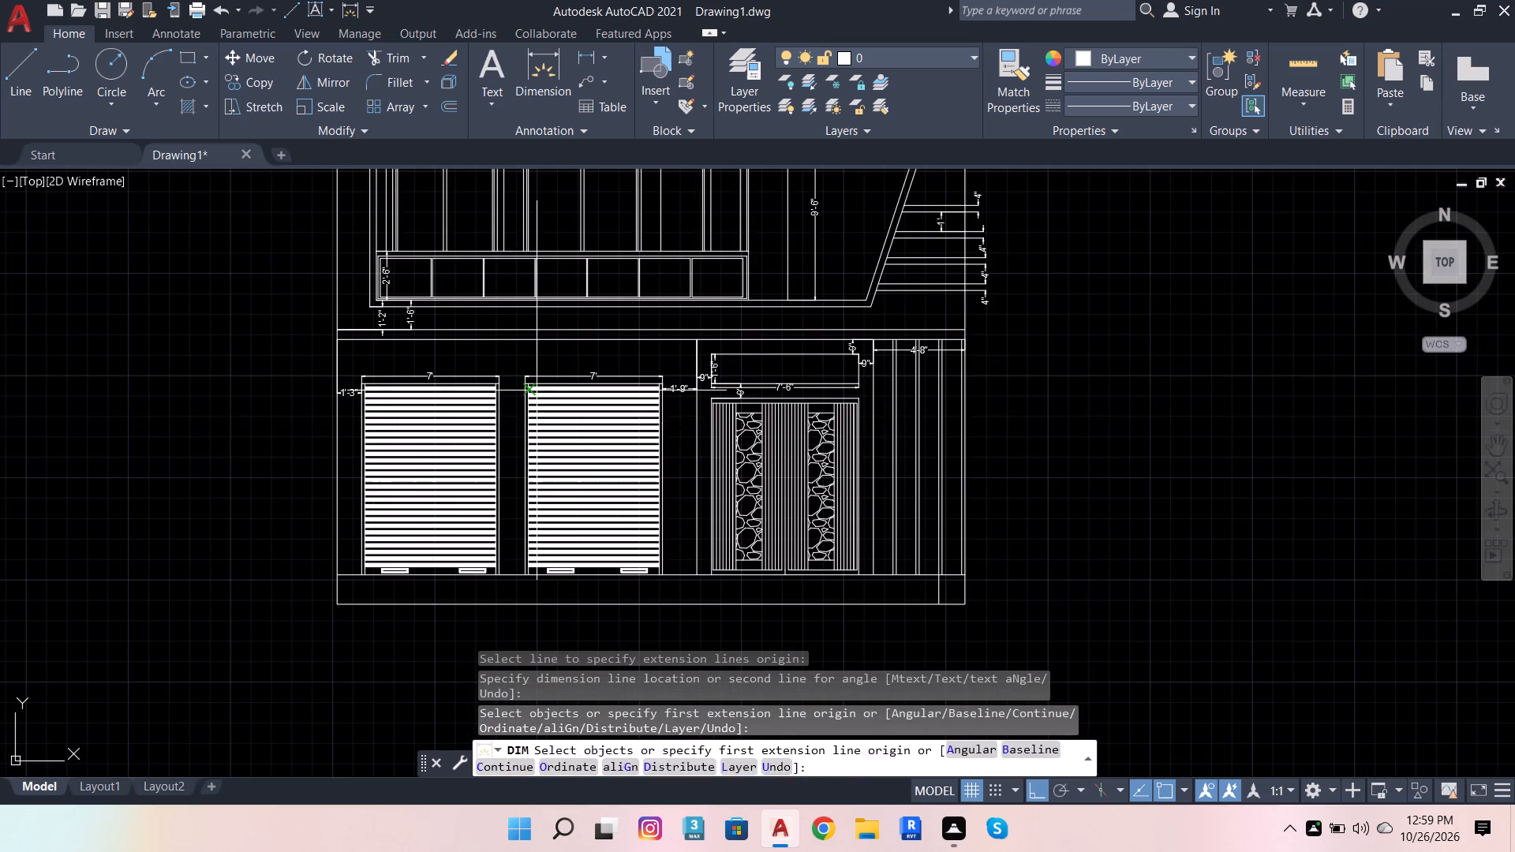
pyautogui.scroll(4, 497, 373)
pyautogui.click(492, 442)
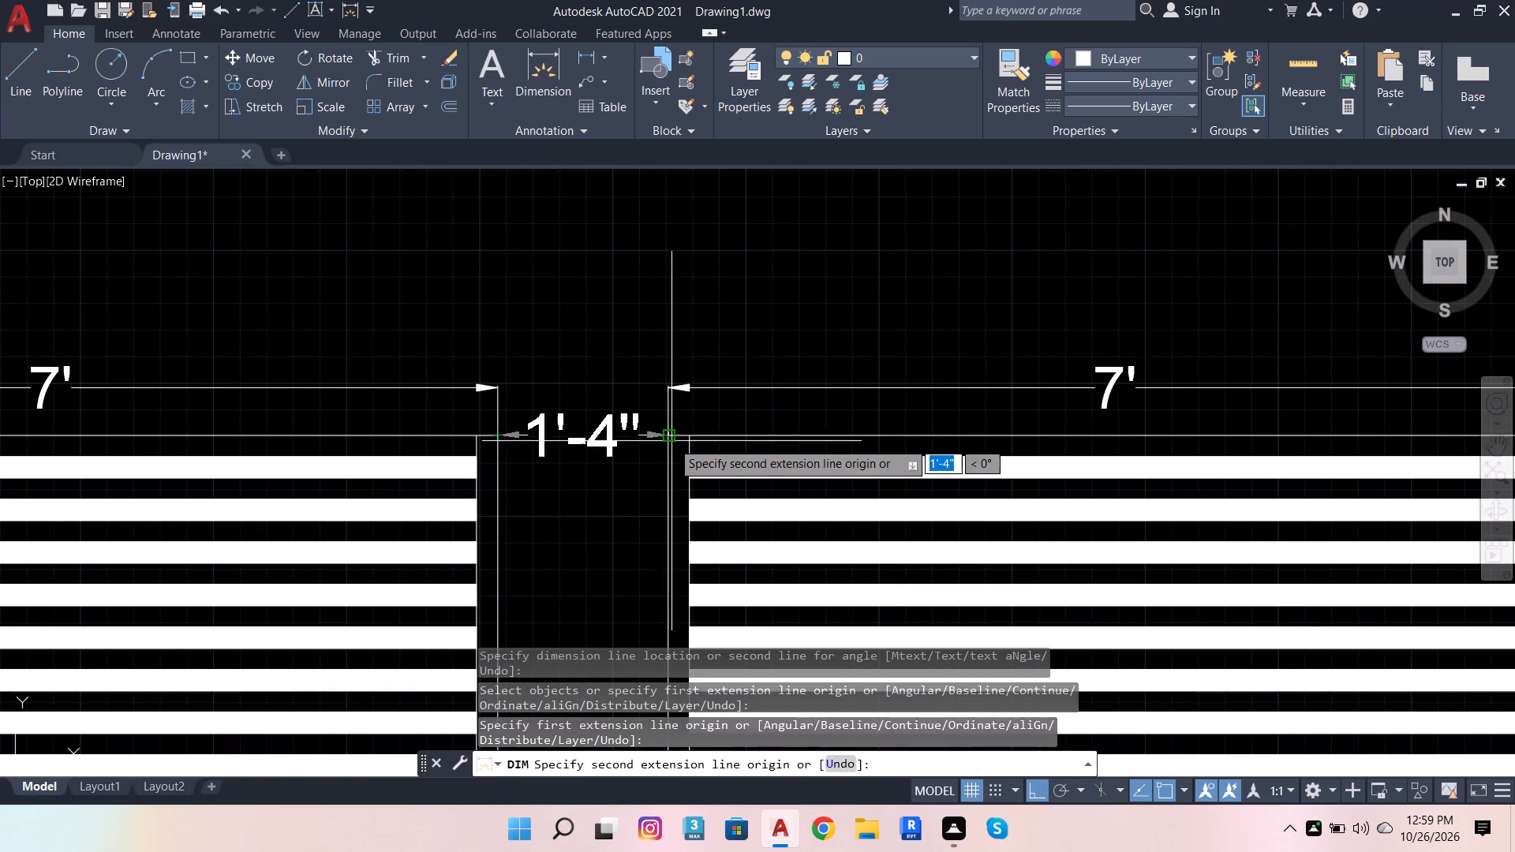
pyautogui.click(667, 439)
pyautogui.scroll(-2, 599, 440)
pyautogui.scroll(2, 598, 486)
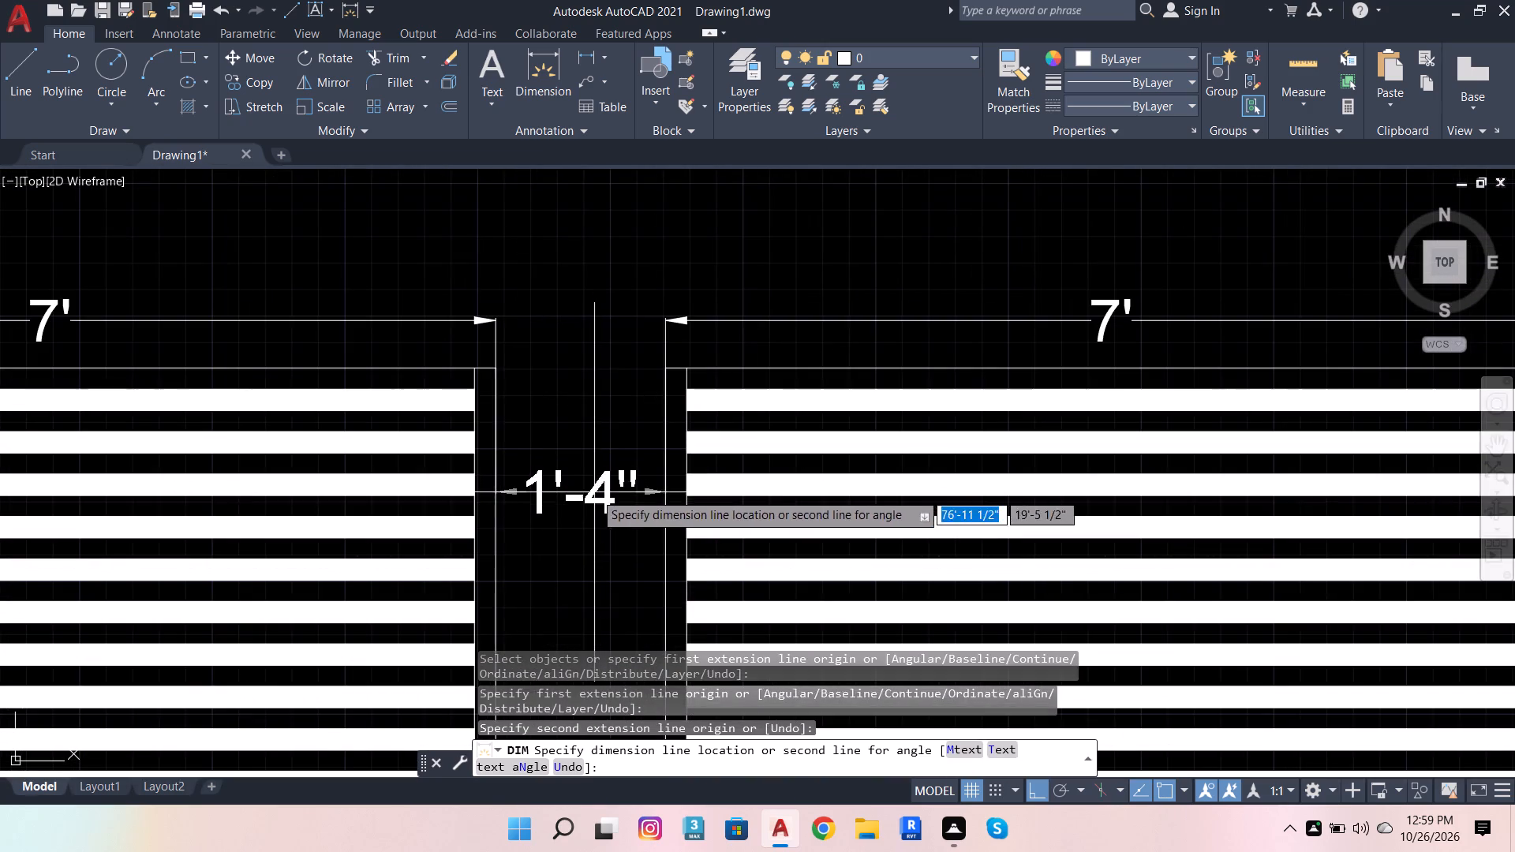
pyautogui.click(594, 492)
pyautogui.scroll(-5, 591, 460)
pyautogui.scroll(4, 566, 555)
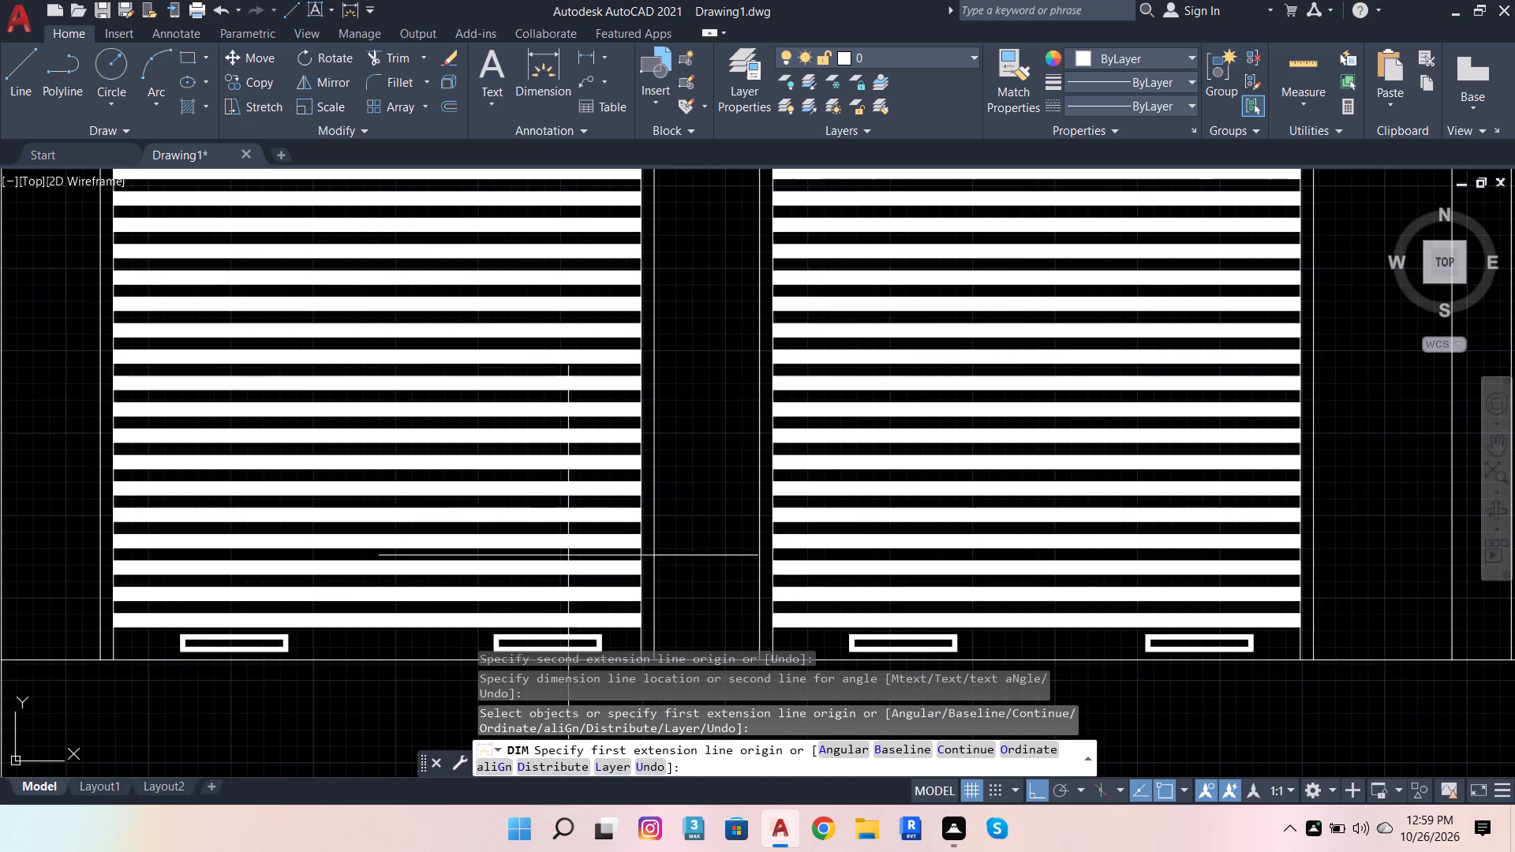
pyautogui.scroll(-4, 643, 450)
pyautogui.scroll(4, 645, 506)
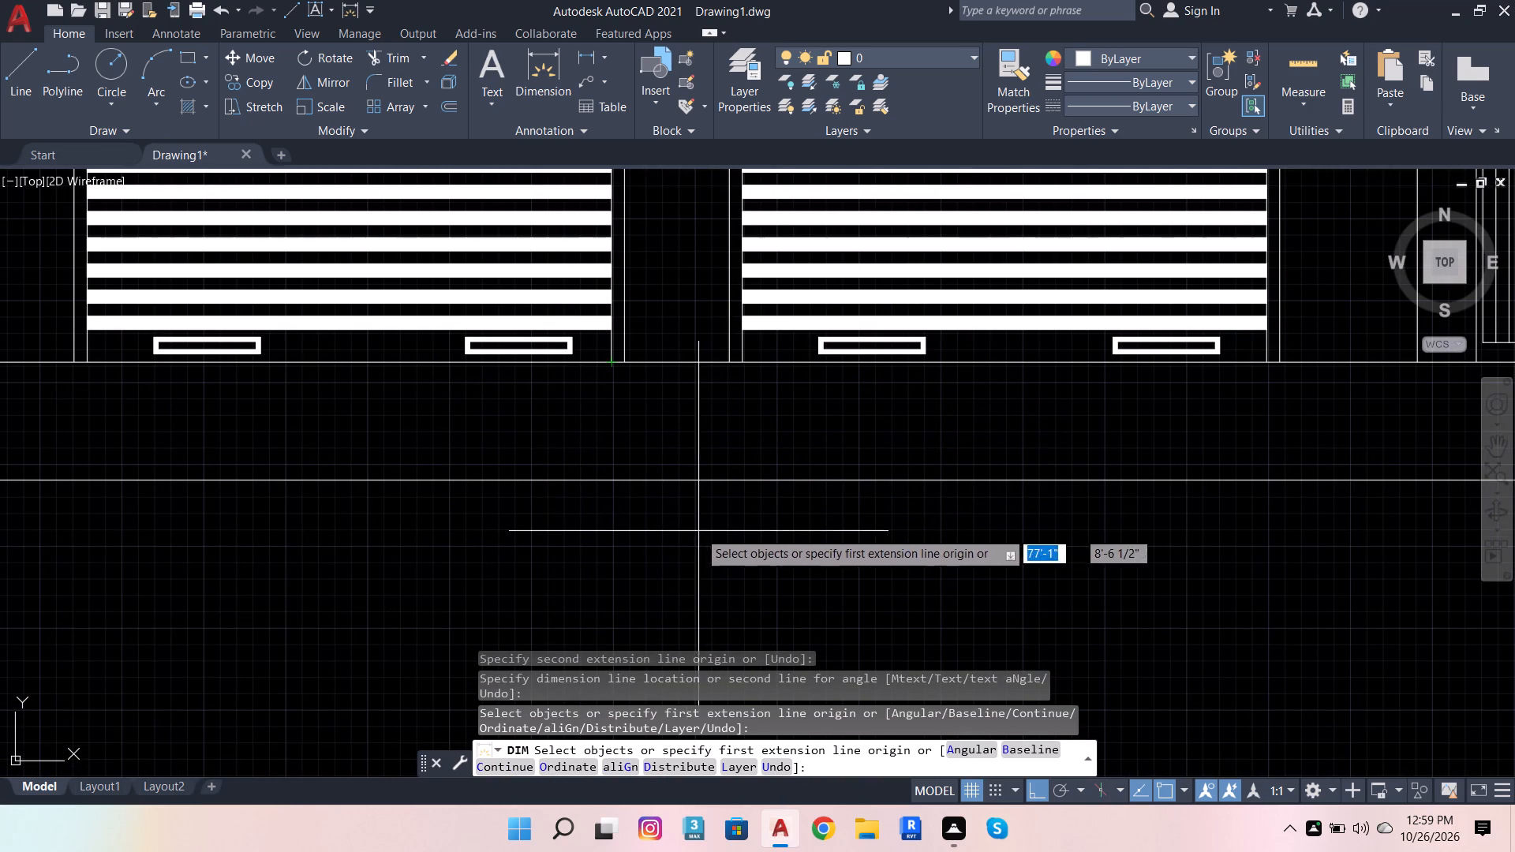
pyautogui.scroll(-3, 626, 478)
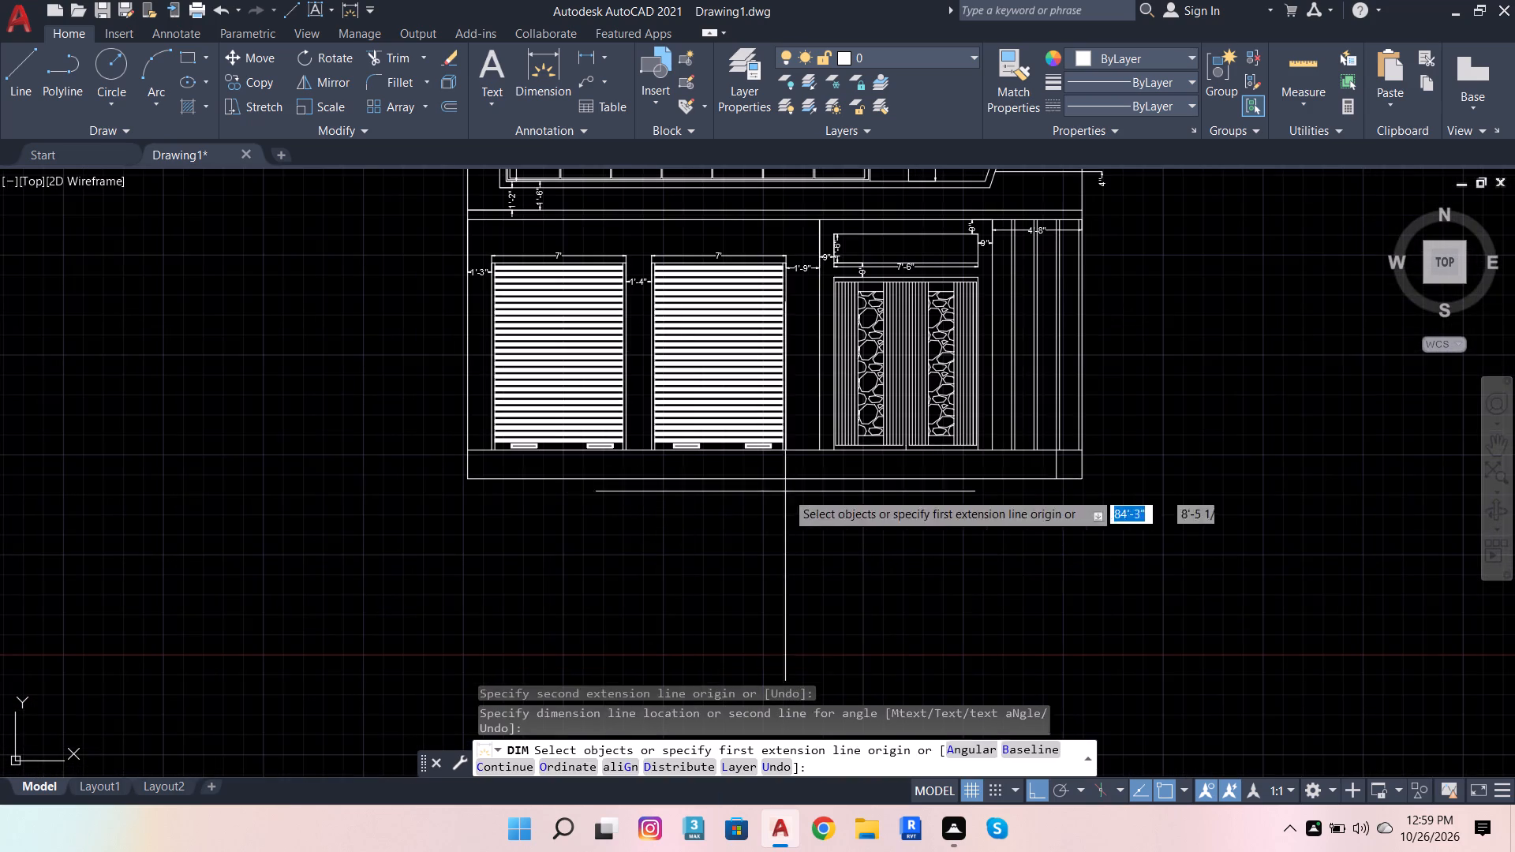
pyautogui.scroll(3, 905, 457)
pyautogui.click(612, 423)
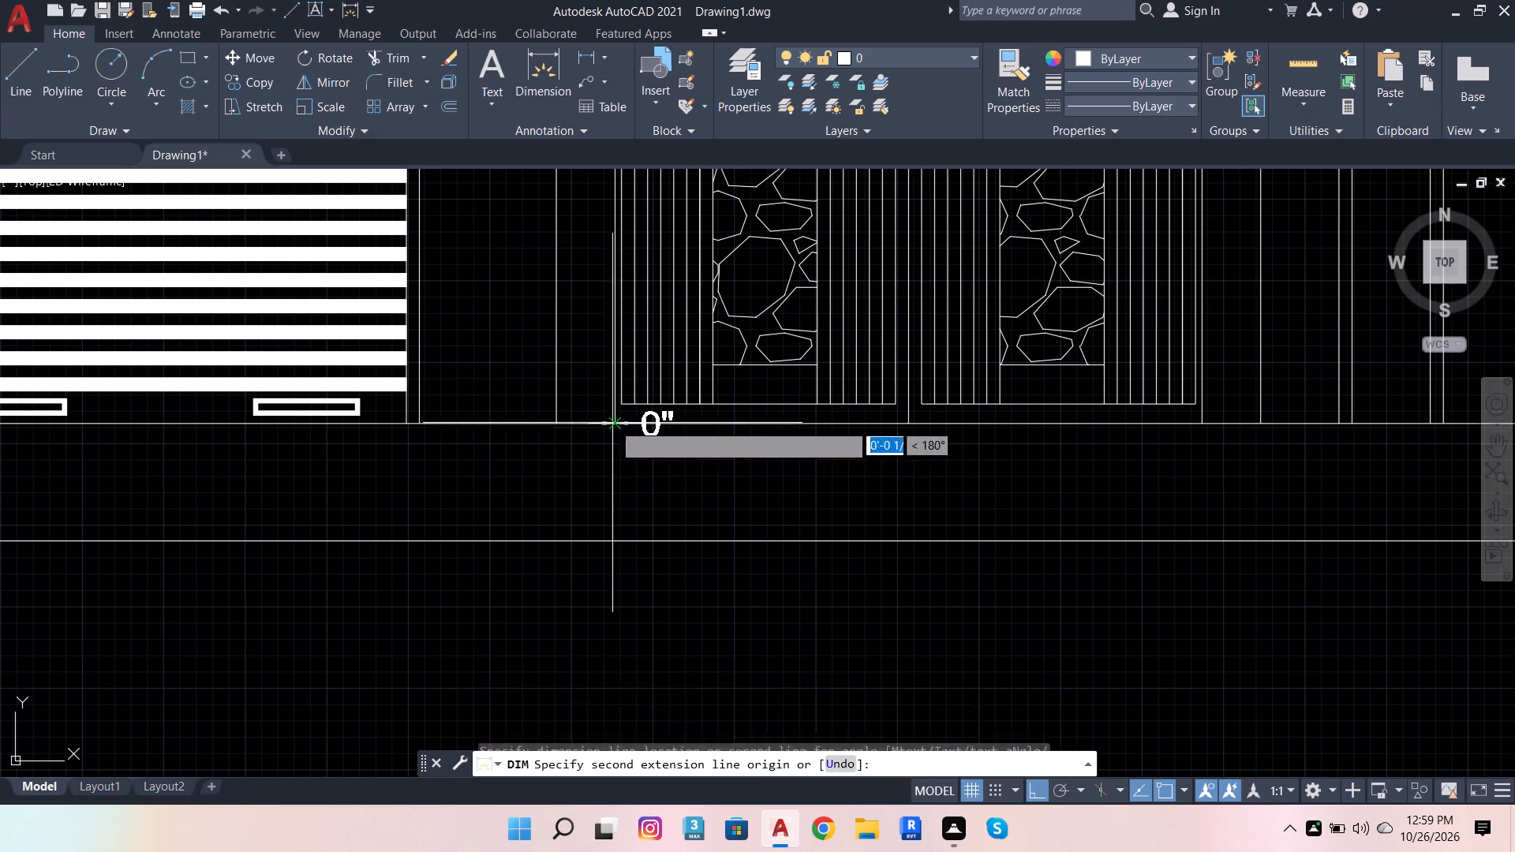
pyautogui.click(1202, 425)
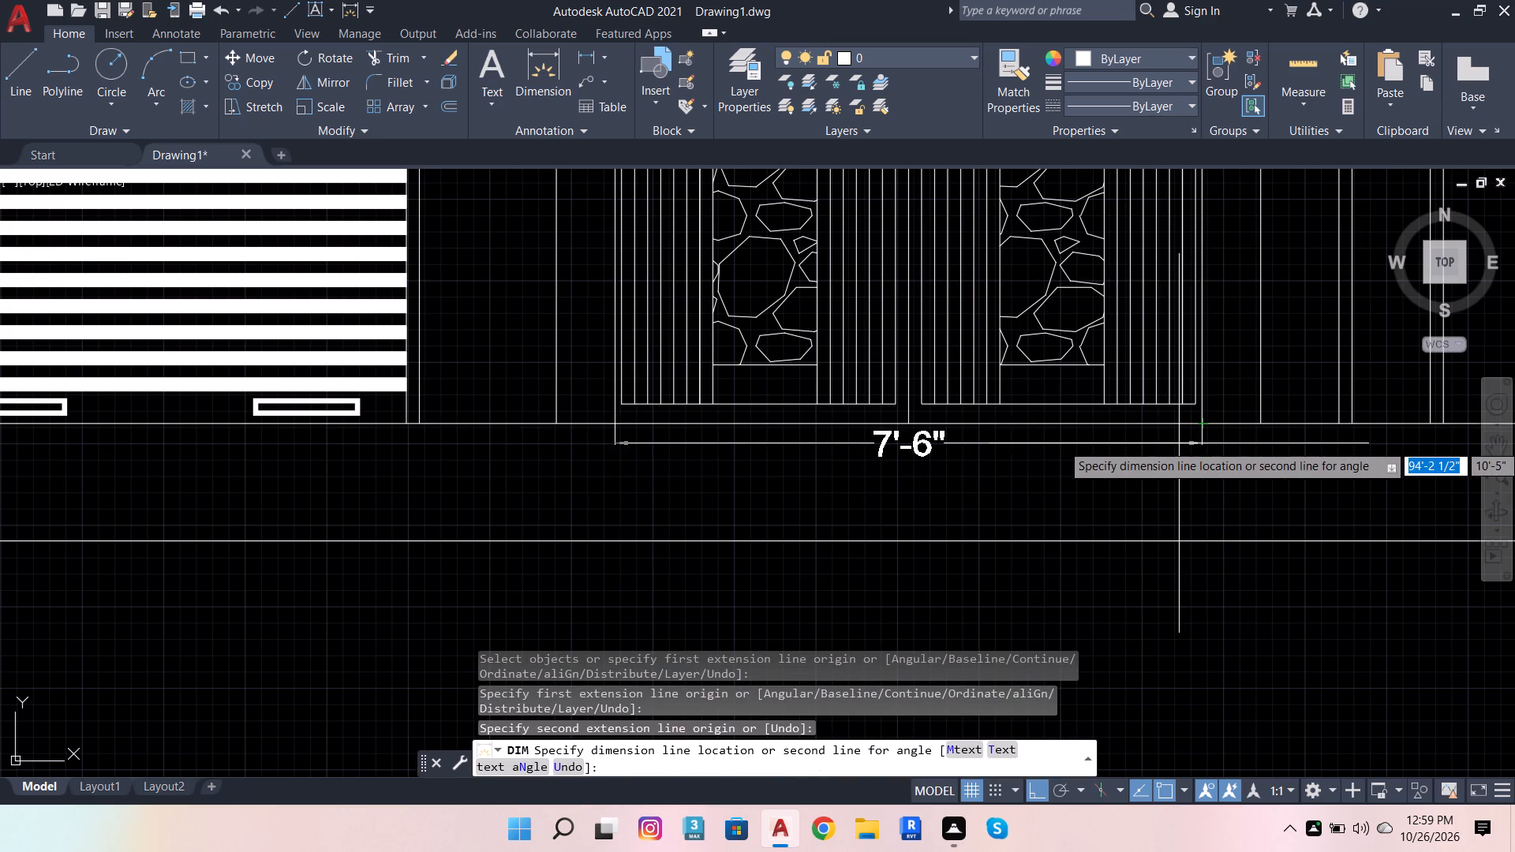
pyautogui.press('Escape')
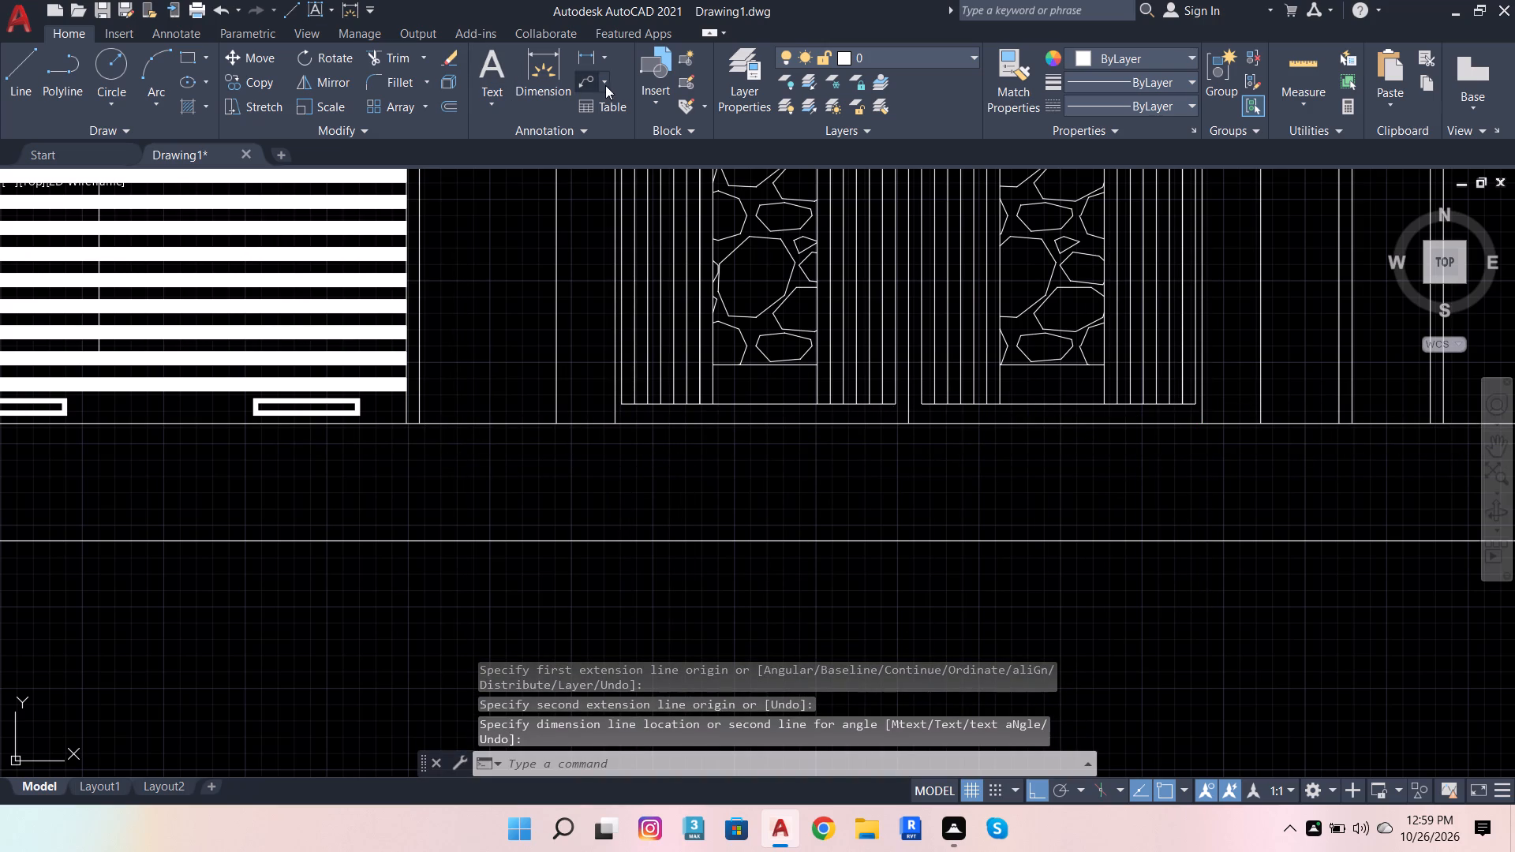
# Dimension the full width of the entrance bay around the double door, placing the dimension just below the ground-floor base line.
pyautogui.click(550, 75)
pyautogui.click(554, 427)
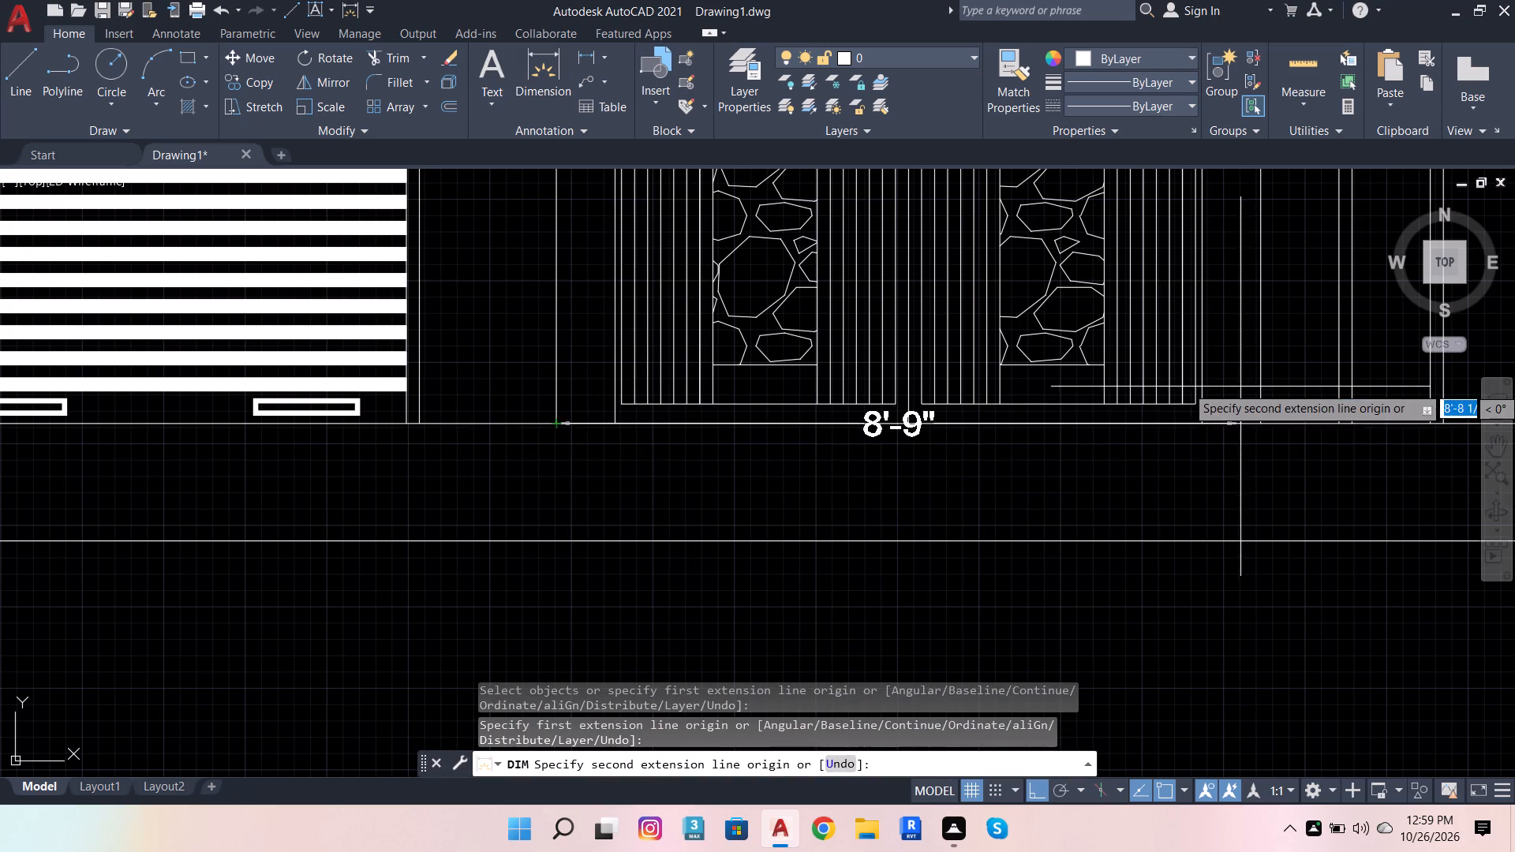
pyautogui.click(1259, 419)
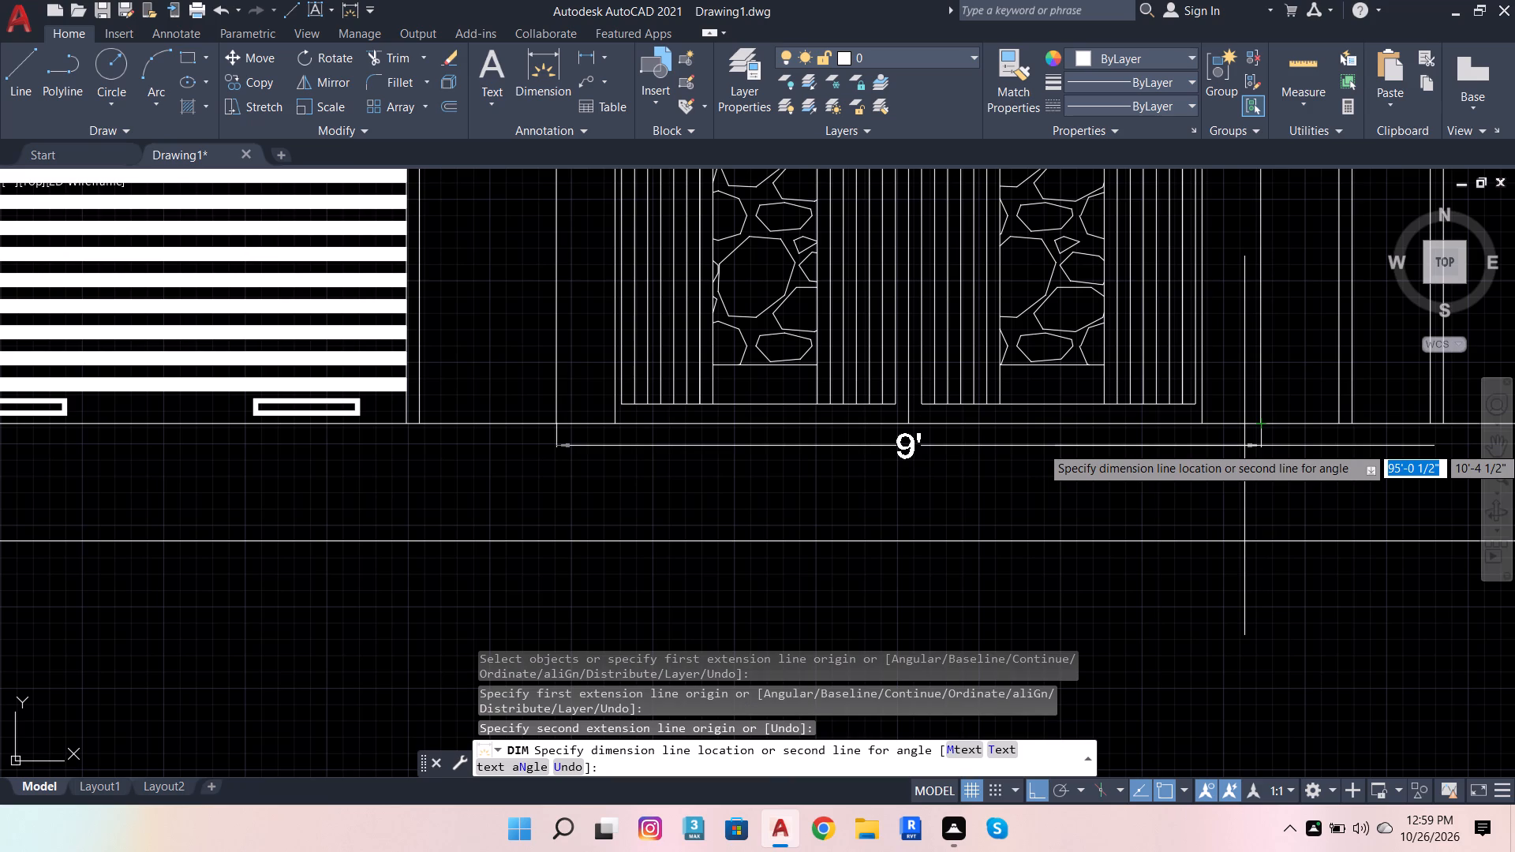
pyautogui.click(557, 464)
pyautogui.press('Escape')
pyautogui.press('Escape')
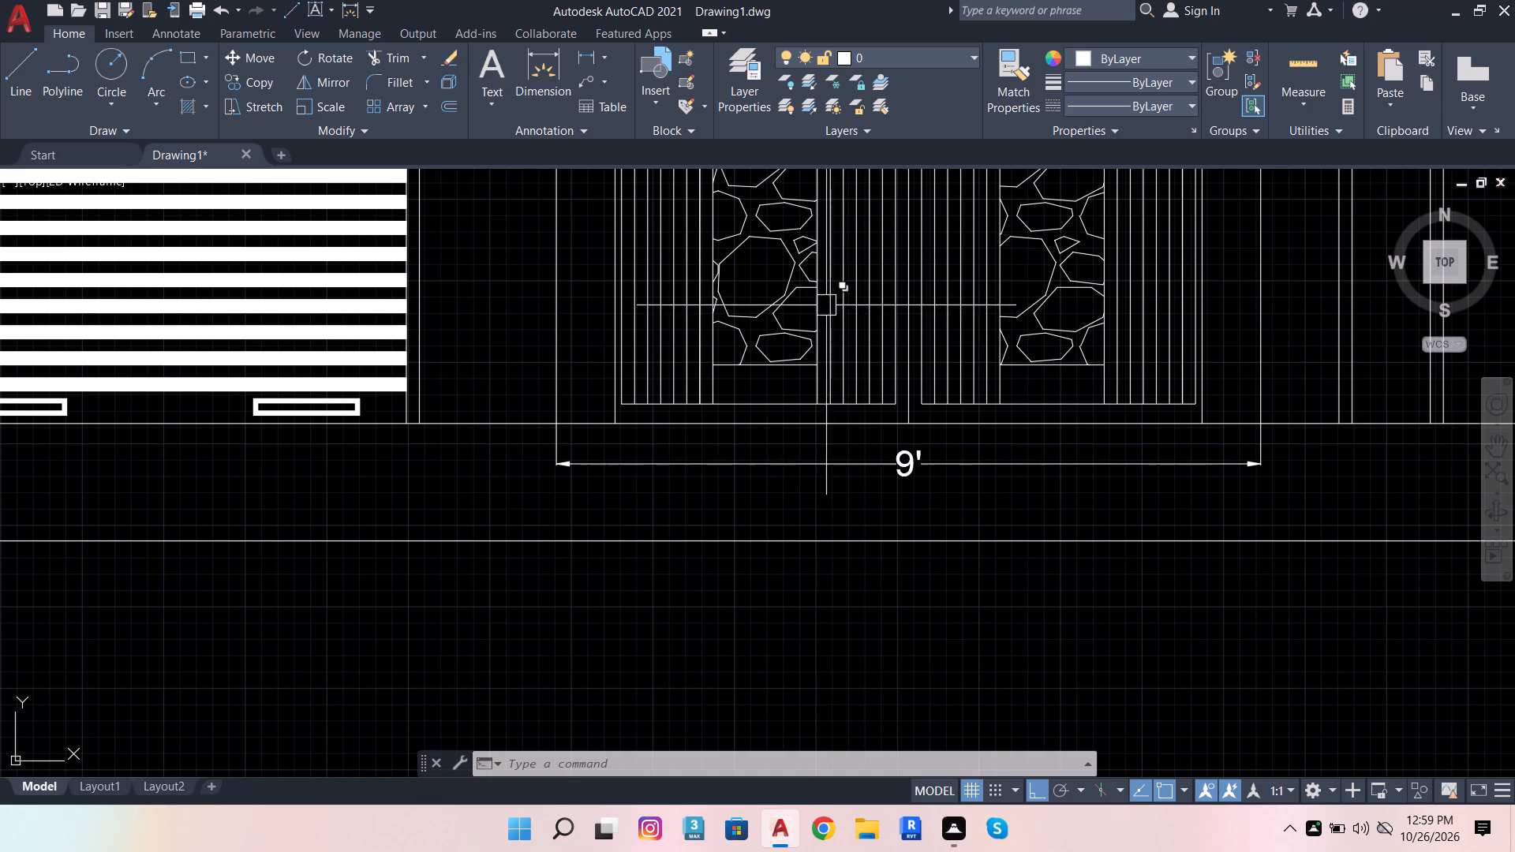
# Dimension the plinth height at the elevation's right end, placing the dimension just outside the building outline.
pyautogui.scroll(-1, 730, 396)
pyautogui.scroll(-2, 791, 452)
pyautogui.scroll(1, 1009, 468)
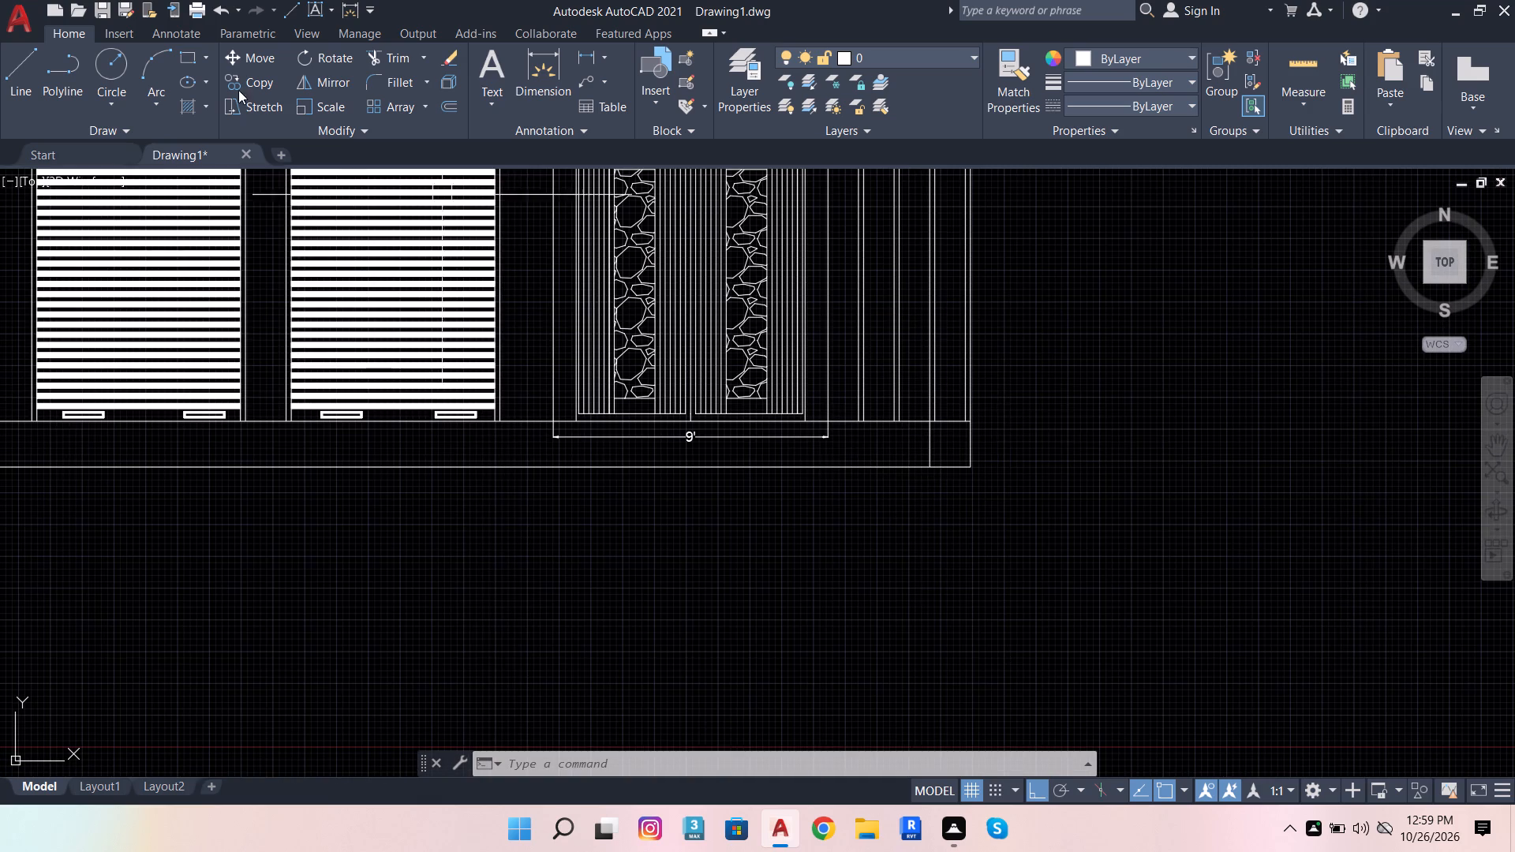
pyautogui.click(550, 76)
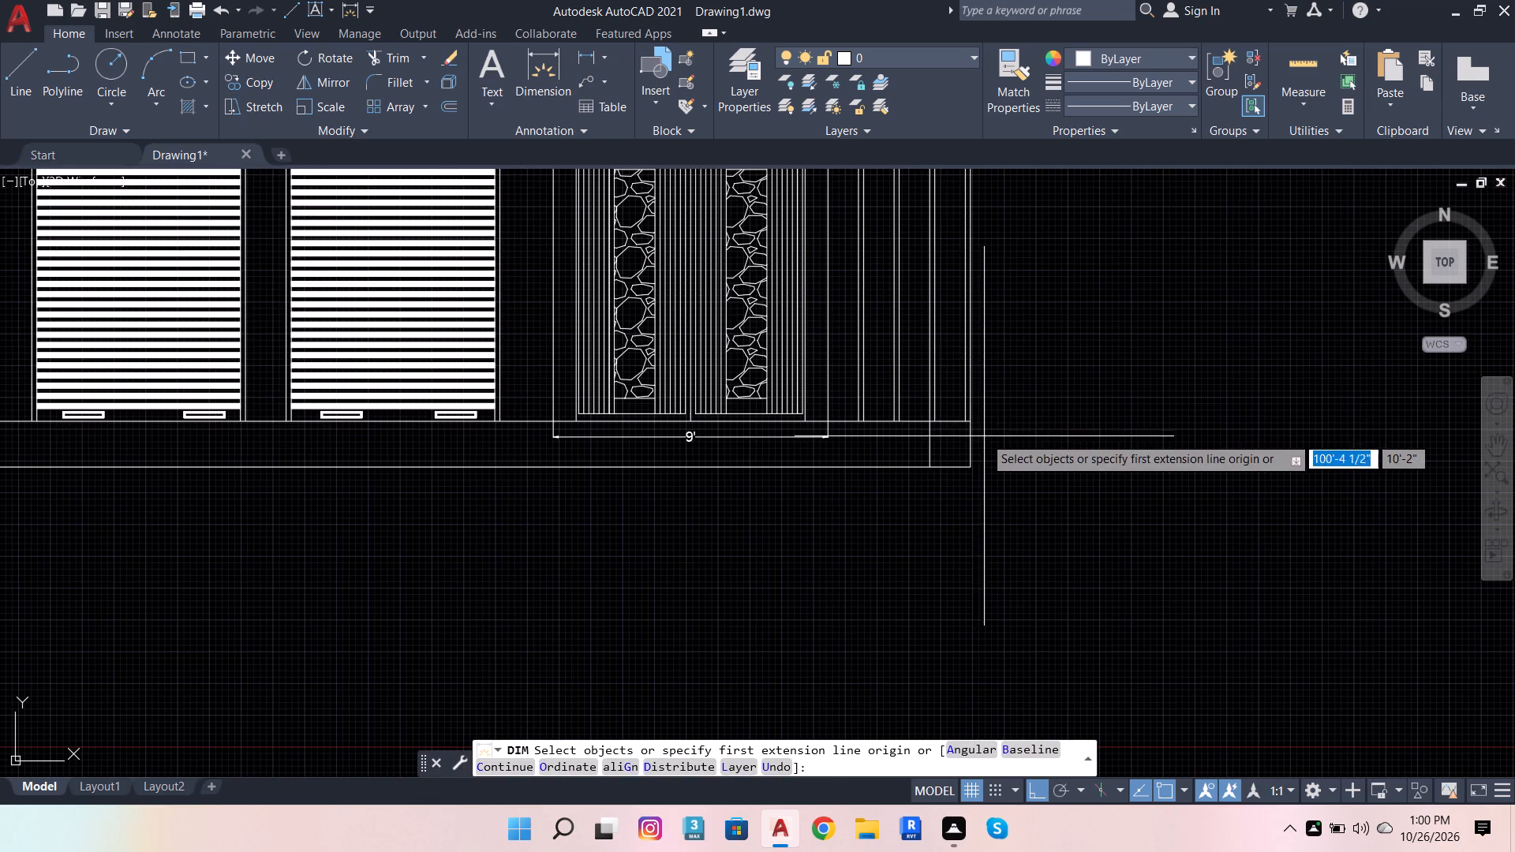
pyautogui.click(968, 424)
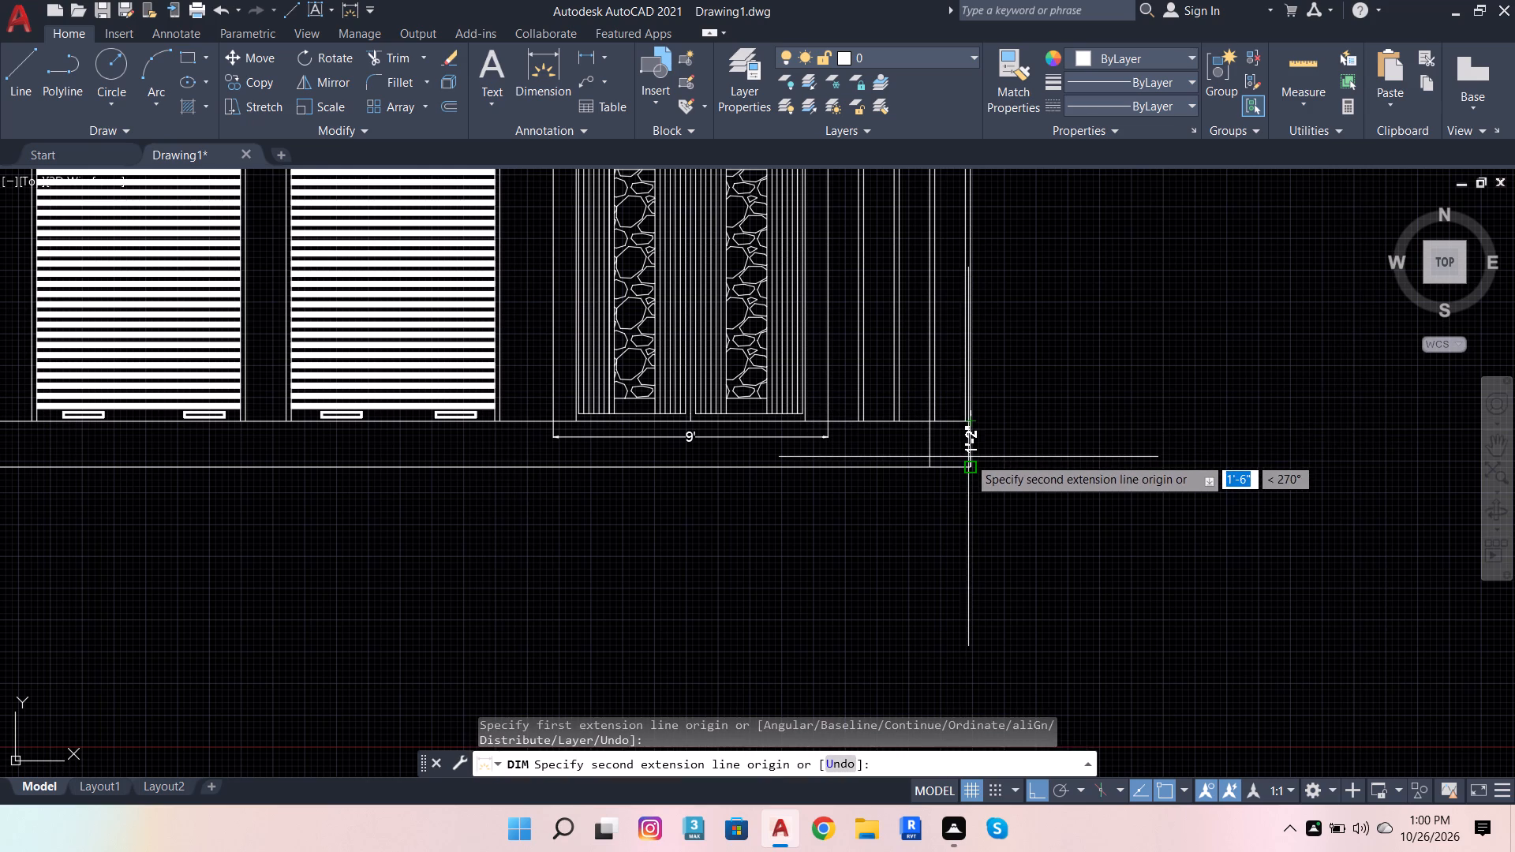
pyautogui.click(968, 467)
pyautogui.scroll(1, 996, 458)
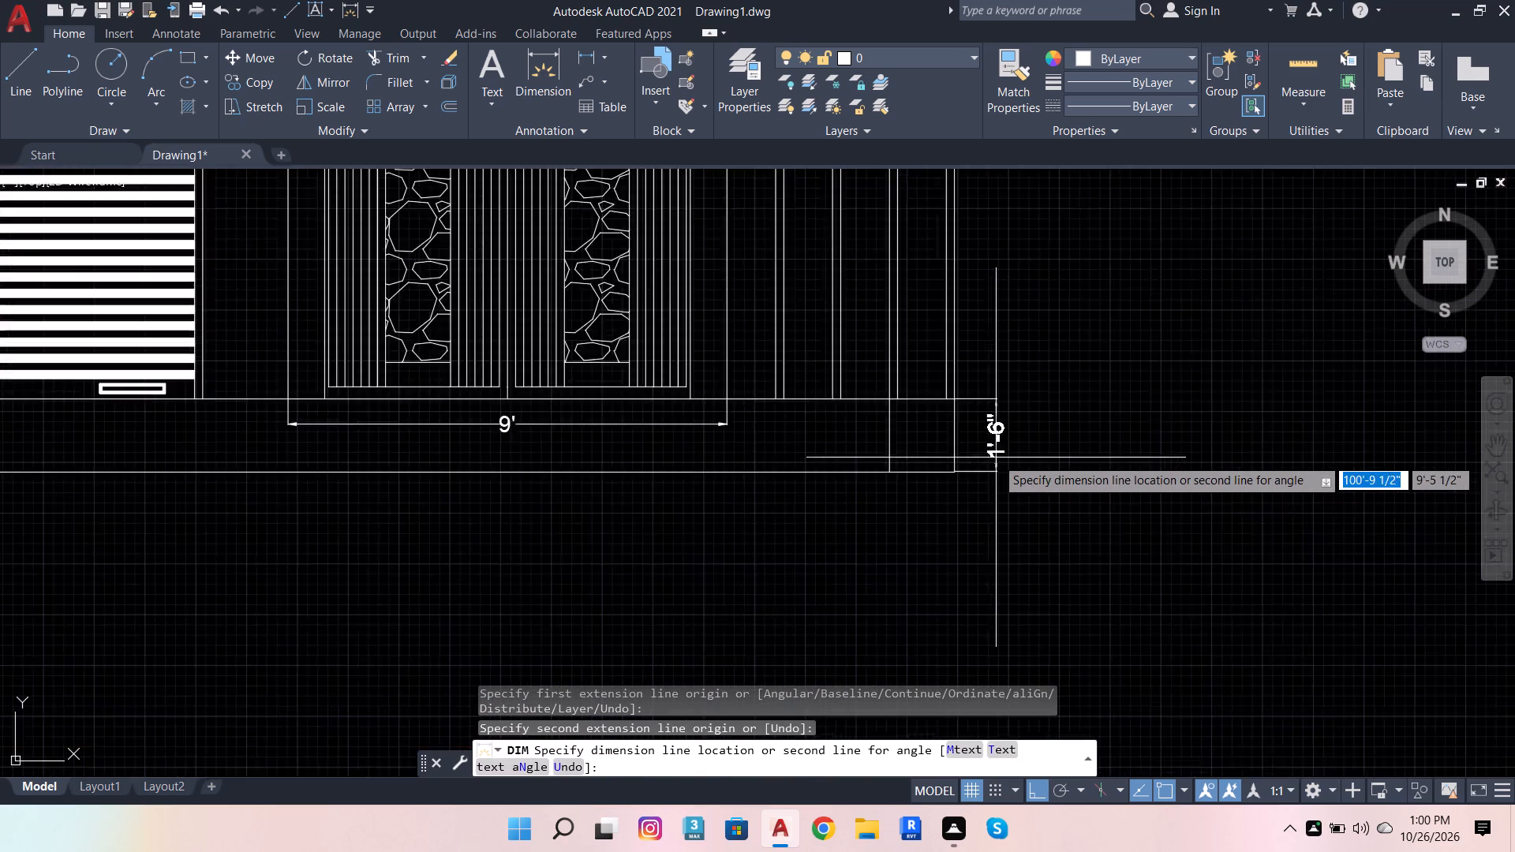
pyautogui.scroll(1, 996, 458)
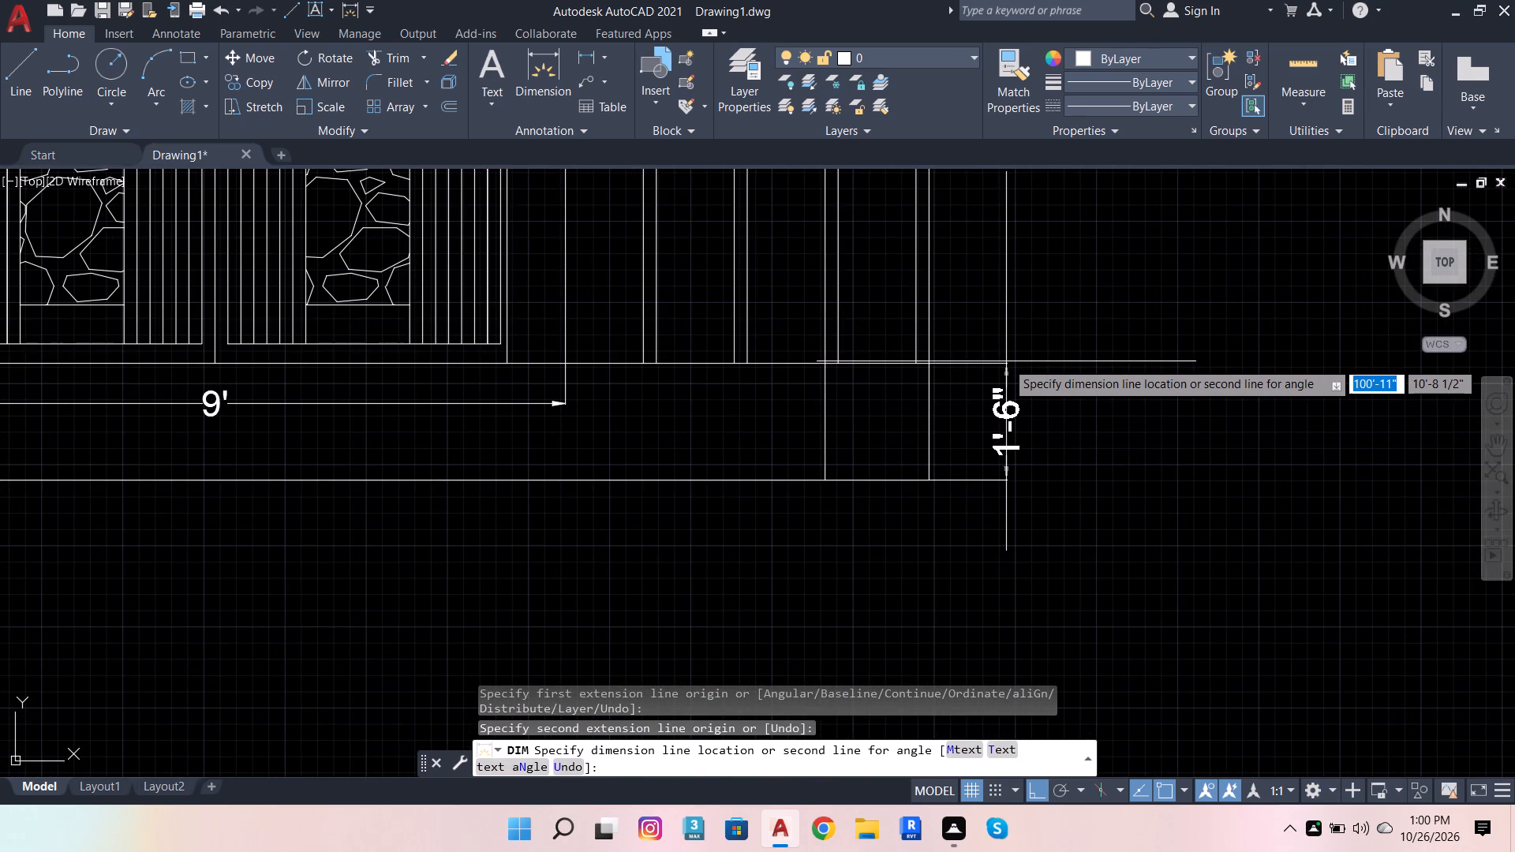
pyautogui.click(1013, 359)
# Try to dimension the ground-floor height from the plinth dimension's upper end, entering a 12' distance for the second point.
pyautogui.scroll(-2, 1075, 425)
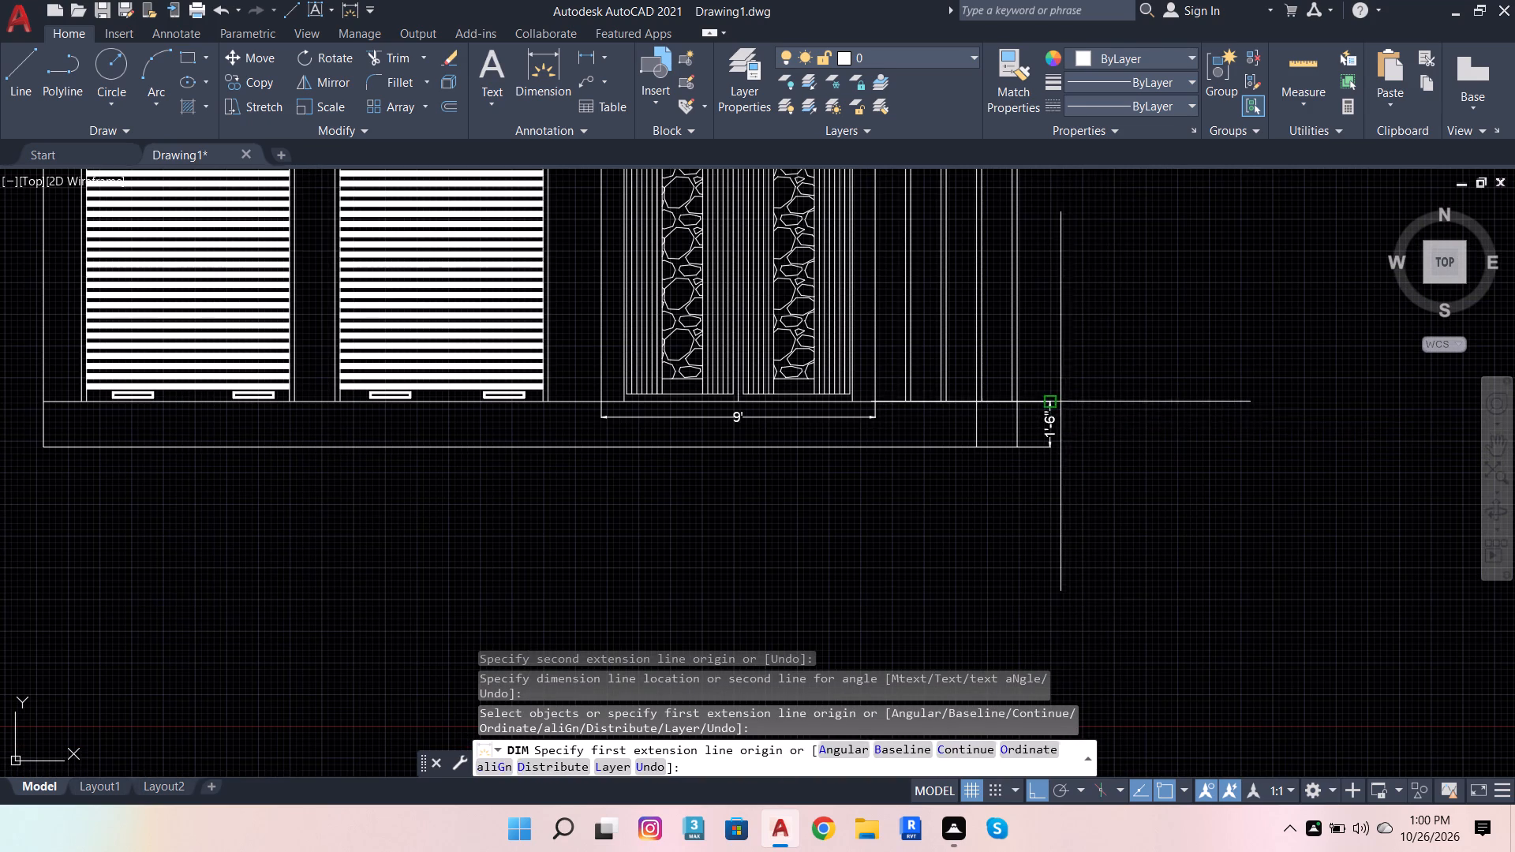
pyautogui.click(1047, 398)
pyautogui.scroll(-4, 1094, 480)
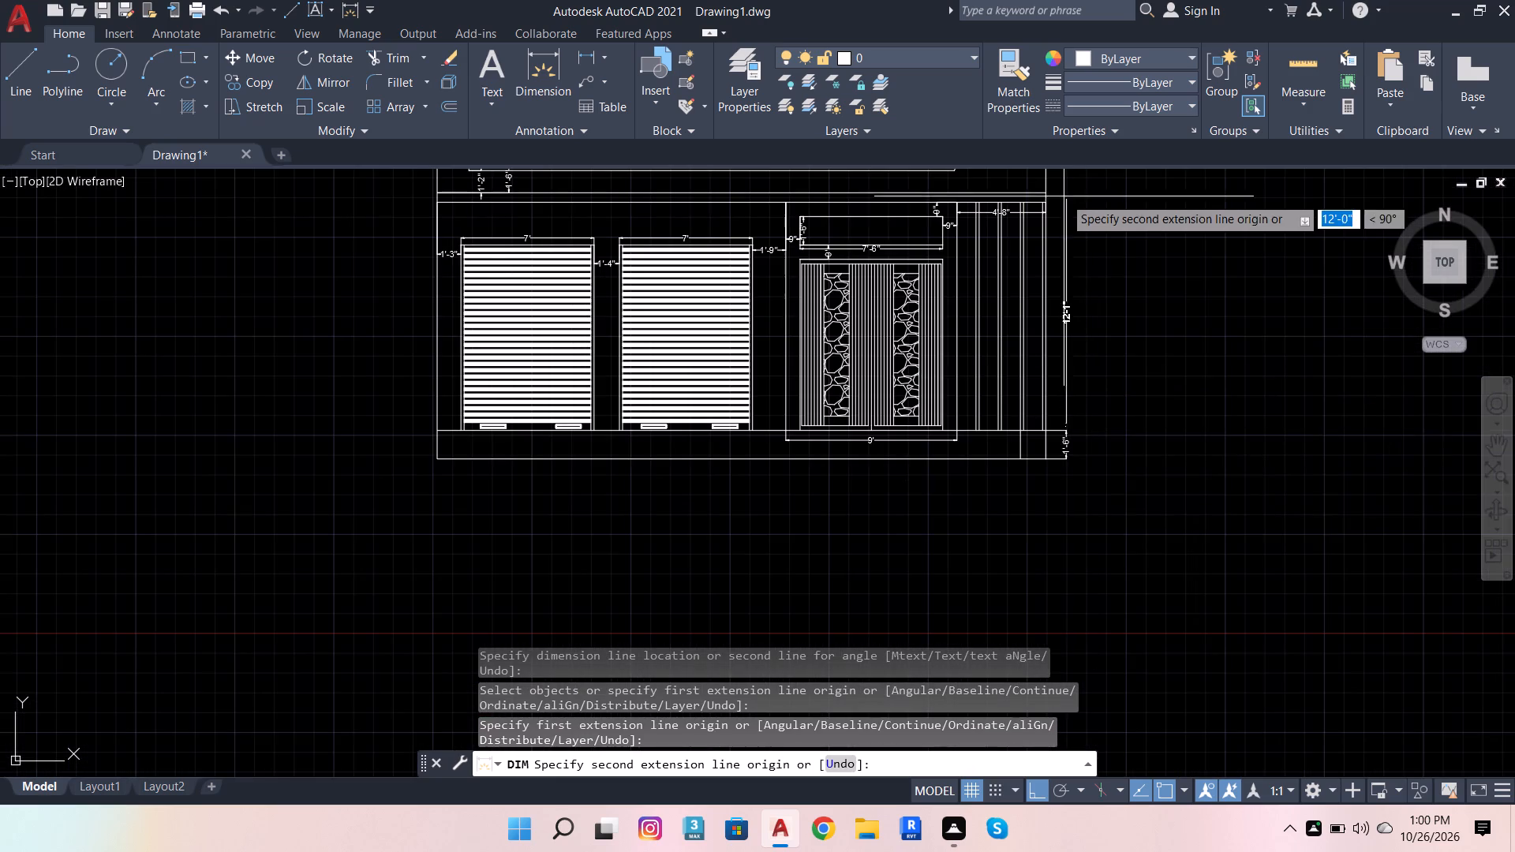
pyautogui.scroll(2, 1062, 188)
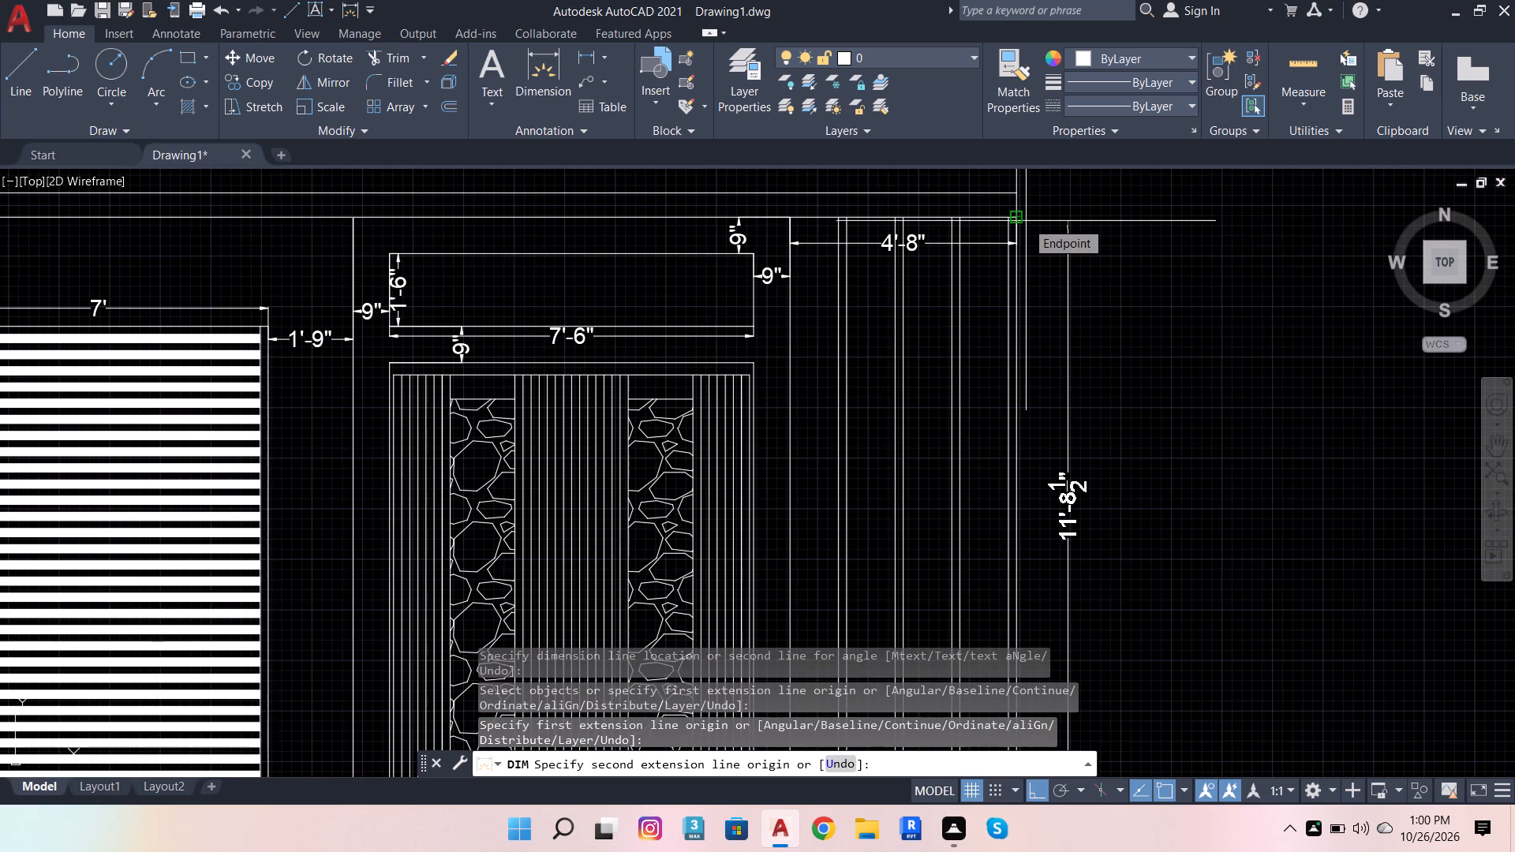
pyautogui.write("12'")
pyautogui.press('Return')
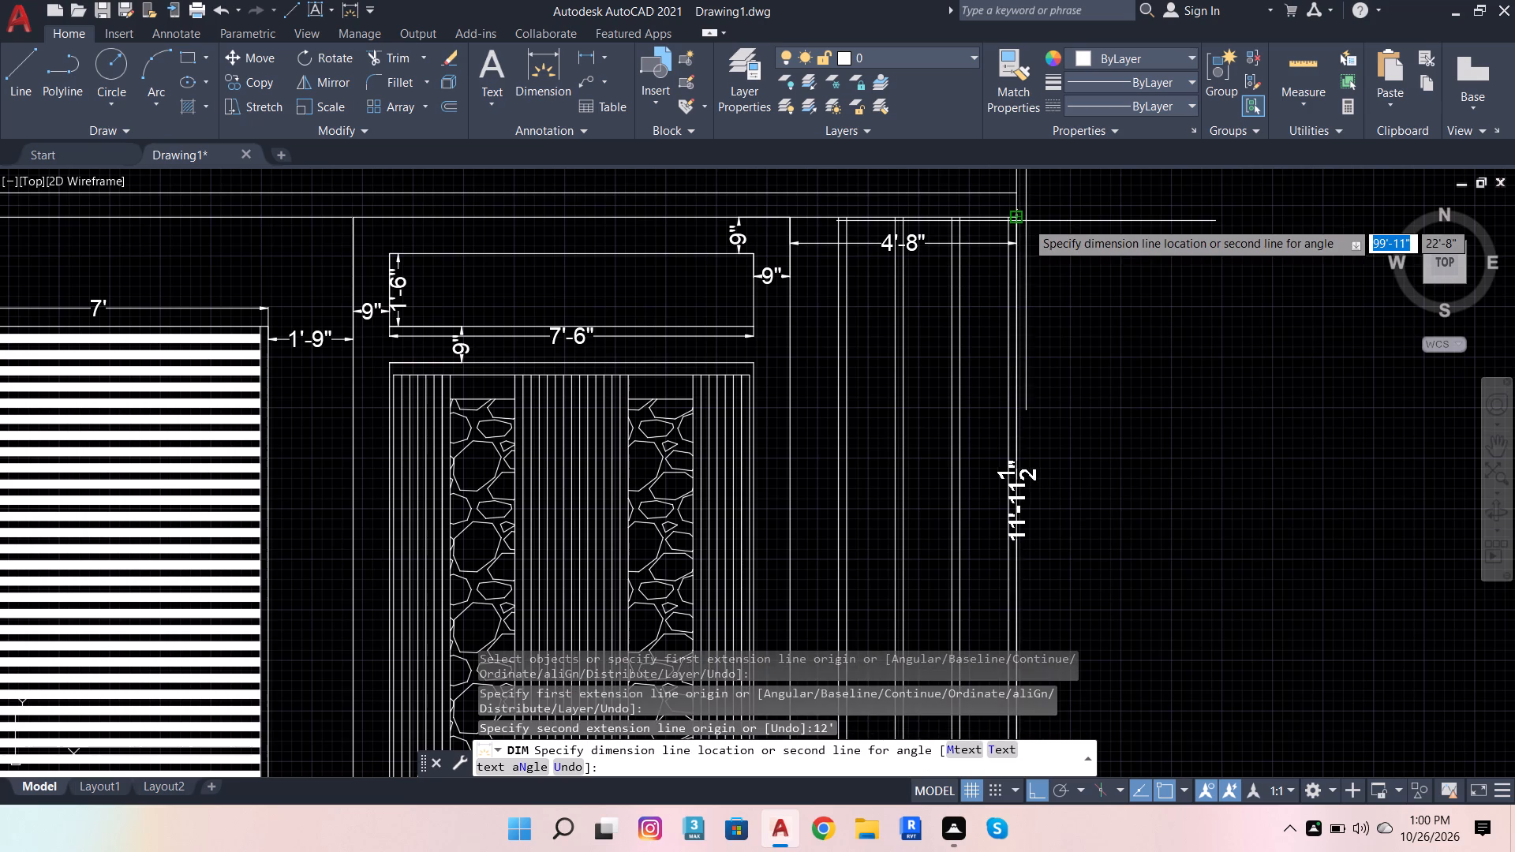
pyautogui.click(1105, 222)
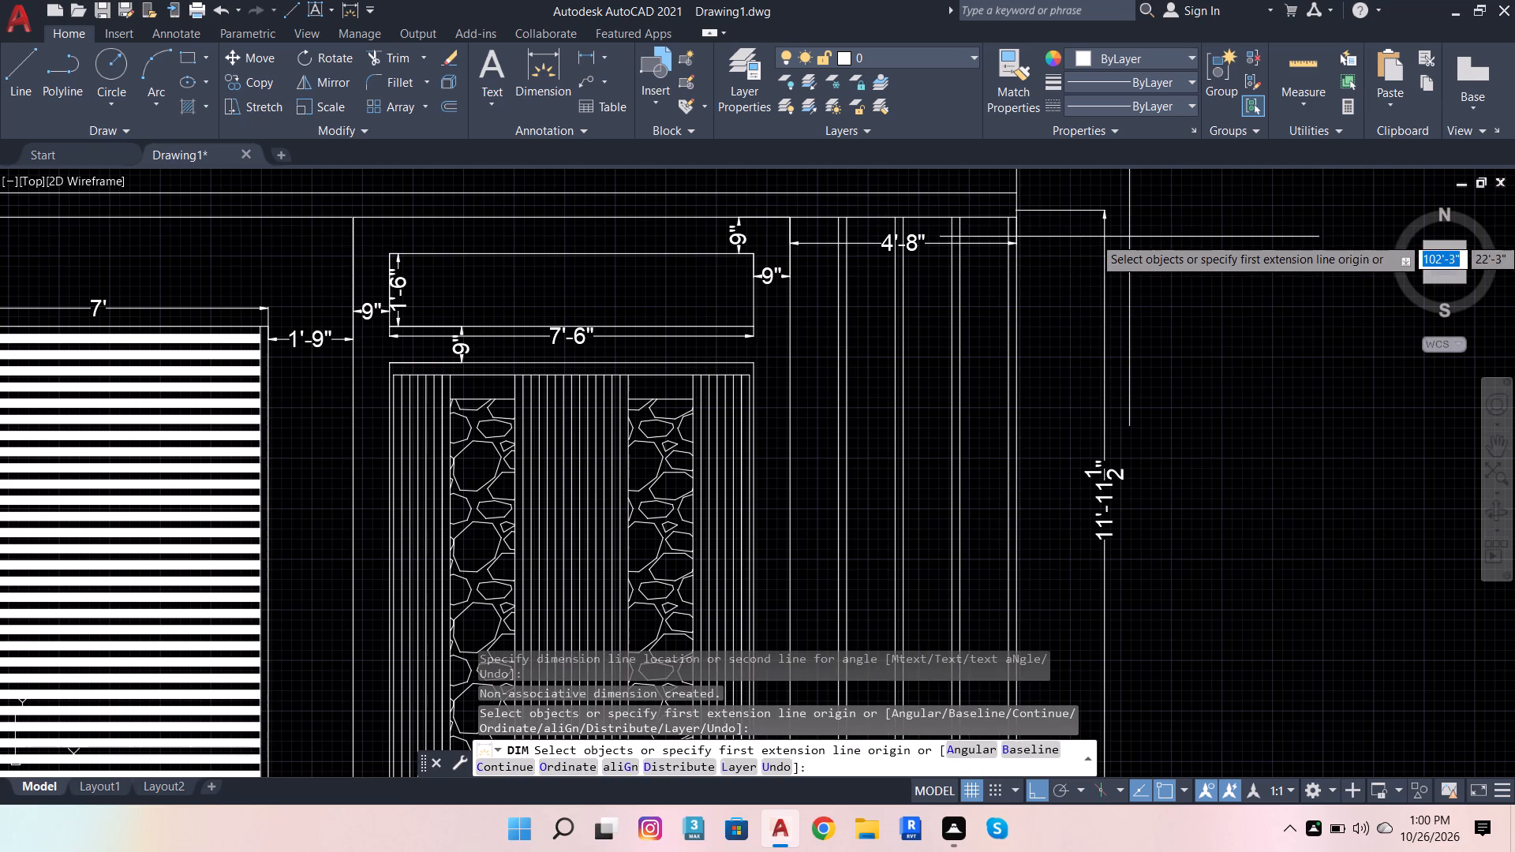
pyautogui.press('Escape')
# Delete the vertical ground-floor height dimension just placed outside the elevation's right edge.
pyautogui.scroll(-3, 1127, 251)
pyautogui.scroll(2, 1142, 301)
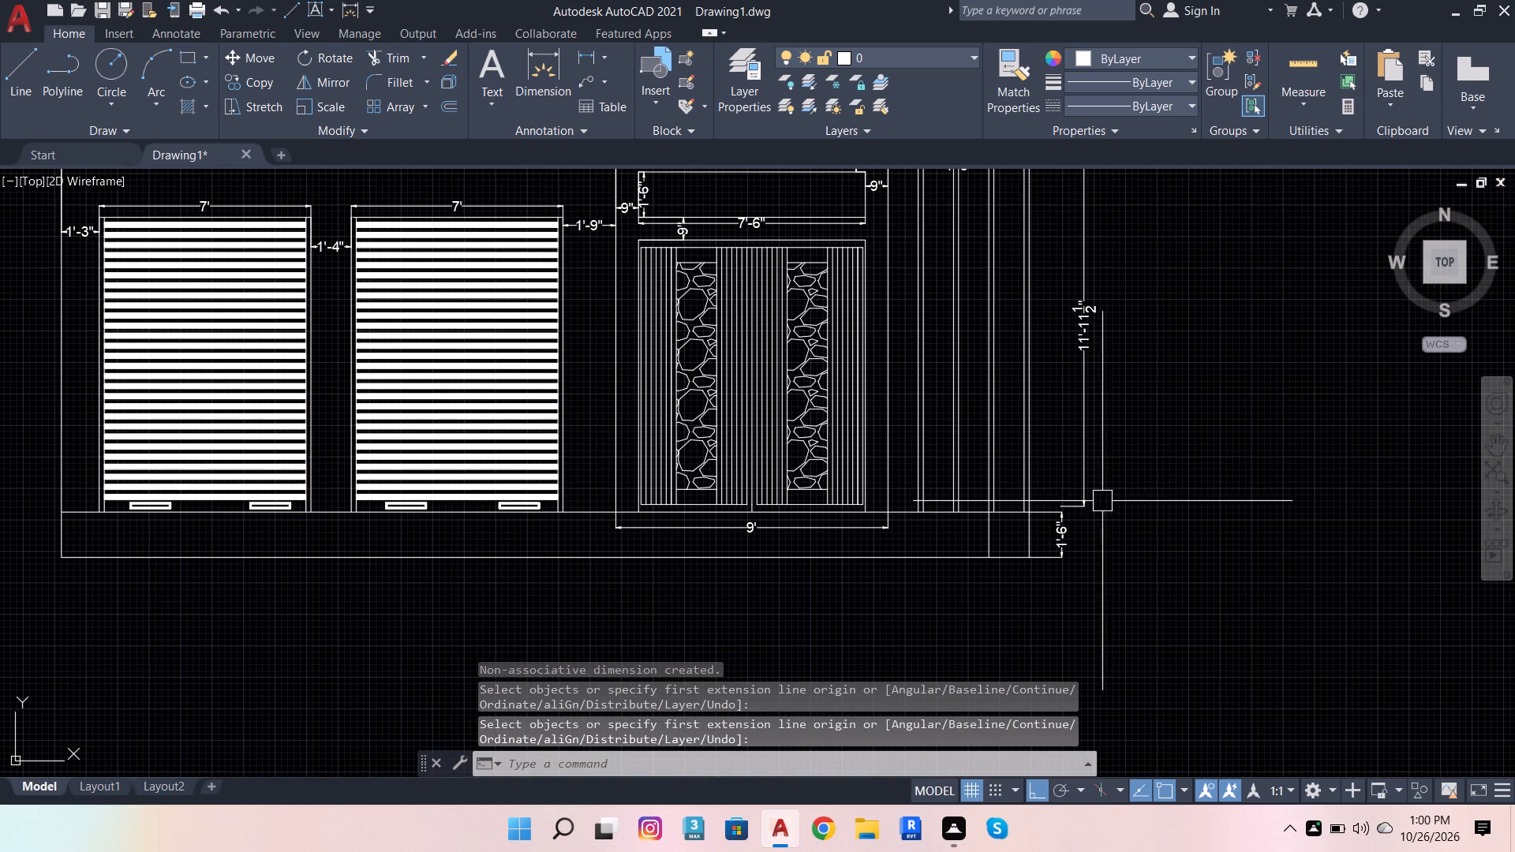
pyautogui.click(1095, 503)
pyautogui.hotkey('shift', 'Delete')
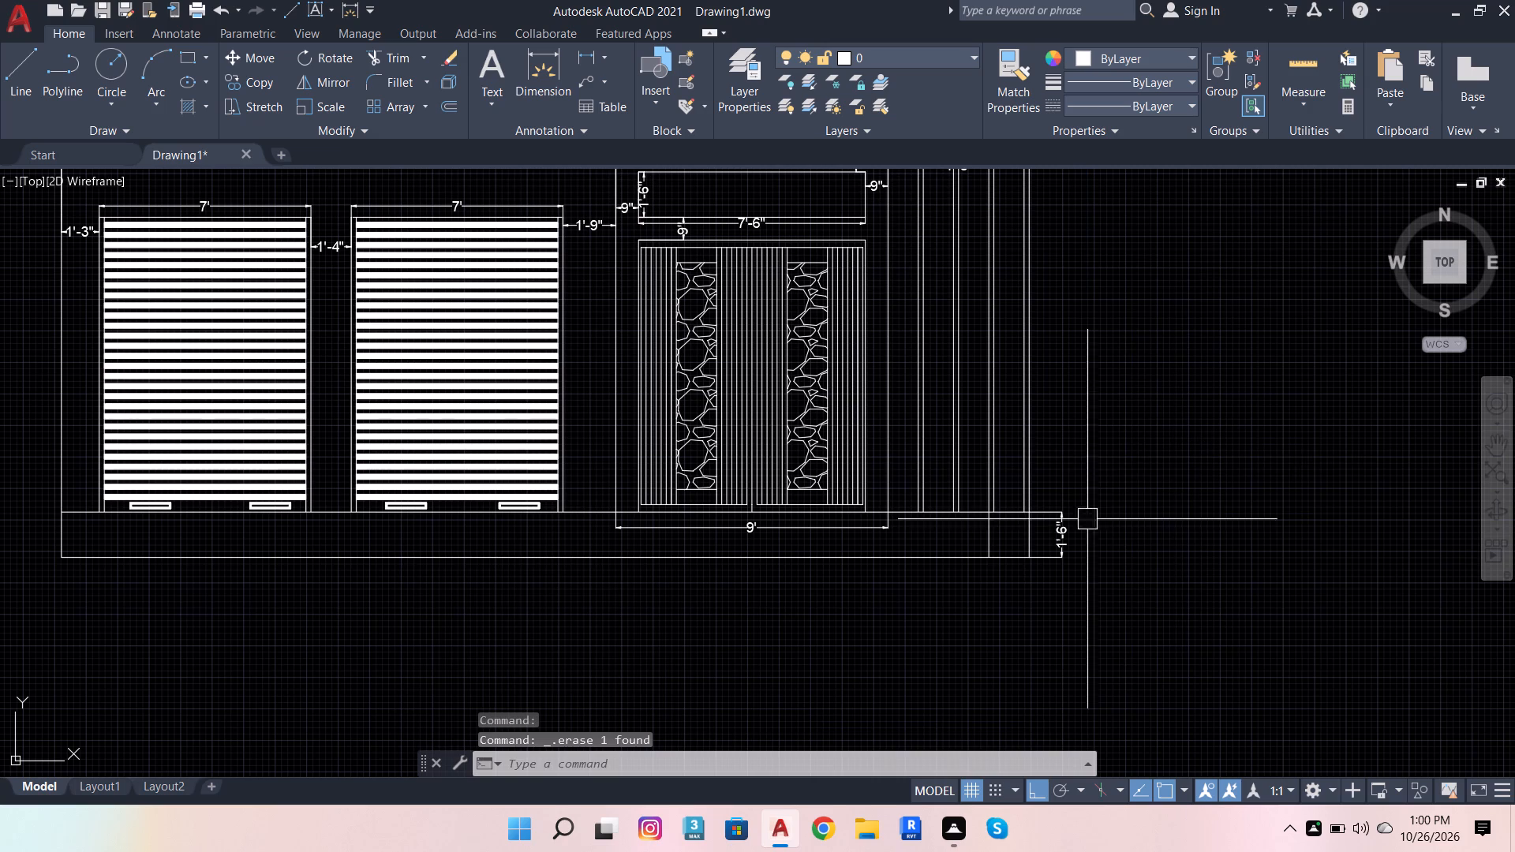
# Dimension the ground-floor height along the right outer wall, from plinth top to slab band underside, in line with the plinth dimension.
pyautogui.click(533, 94)
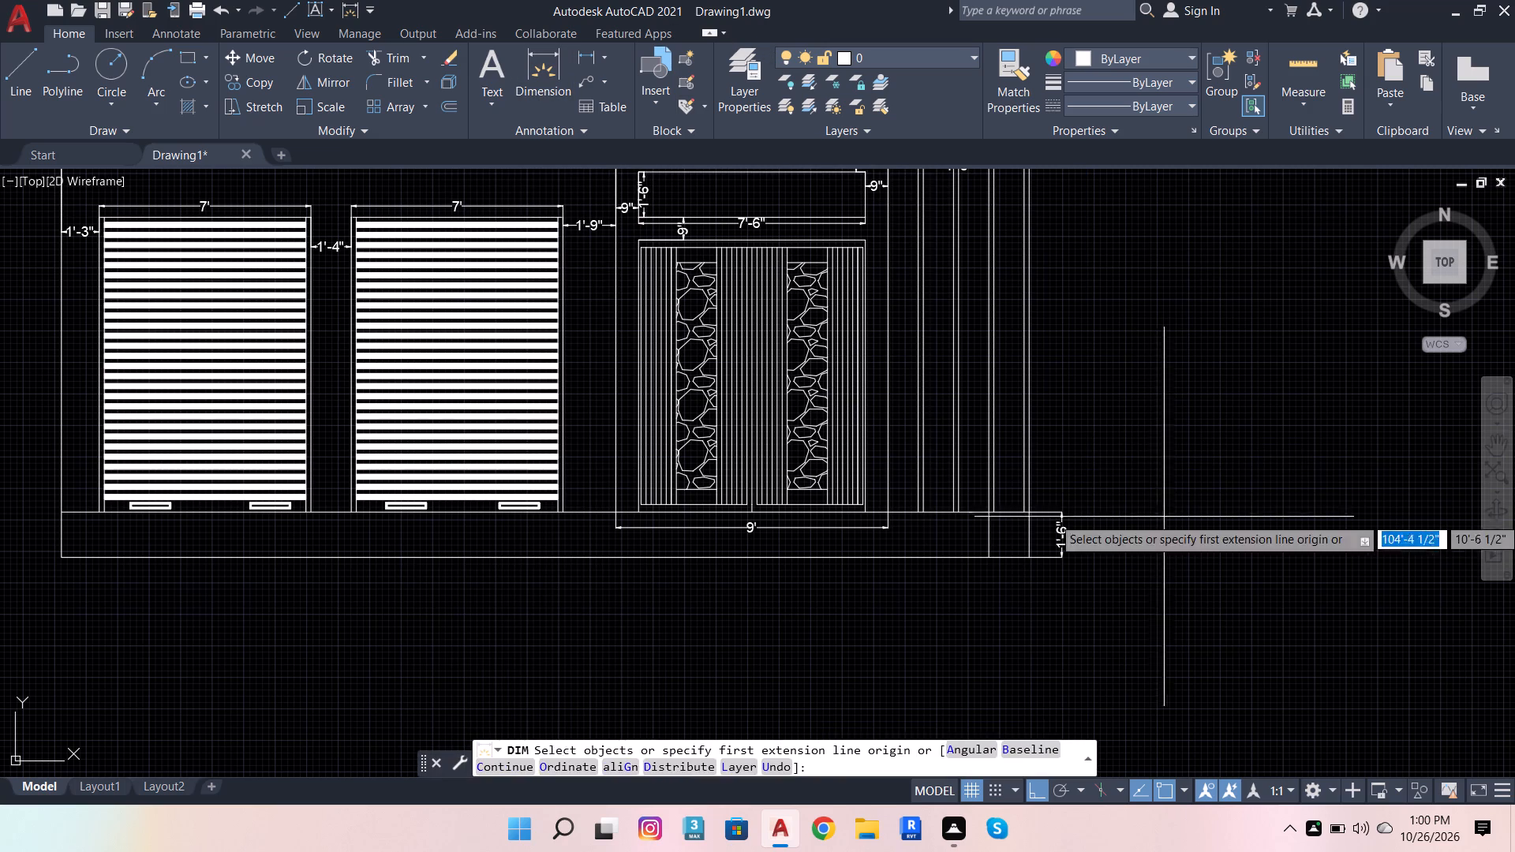
pyautogui.scroll(3, 978, 504)
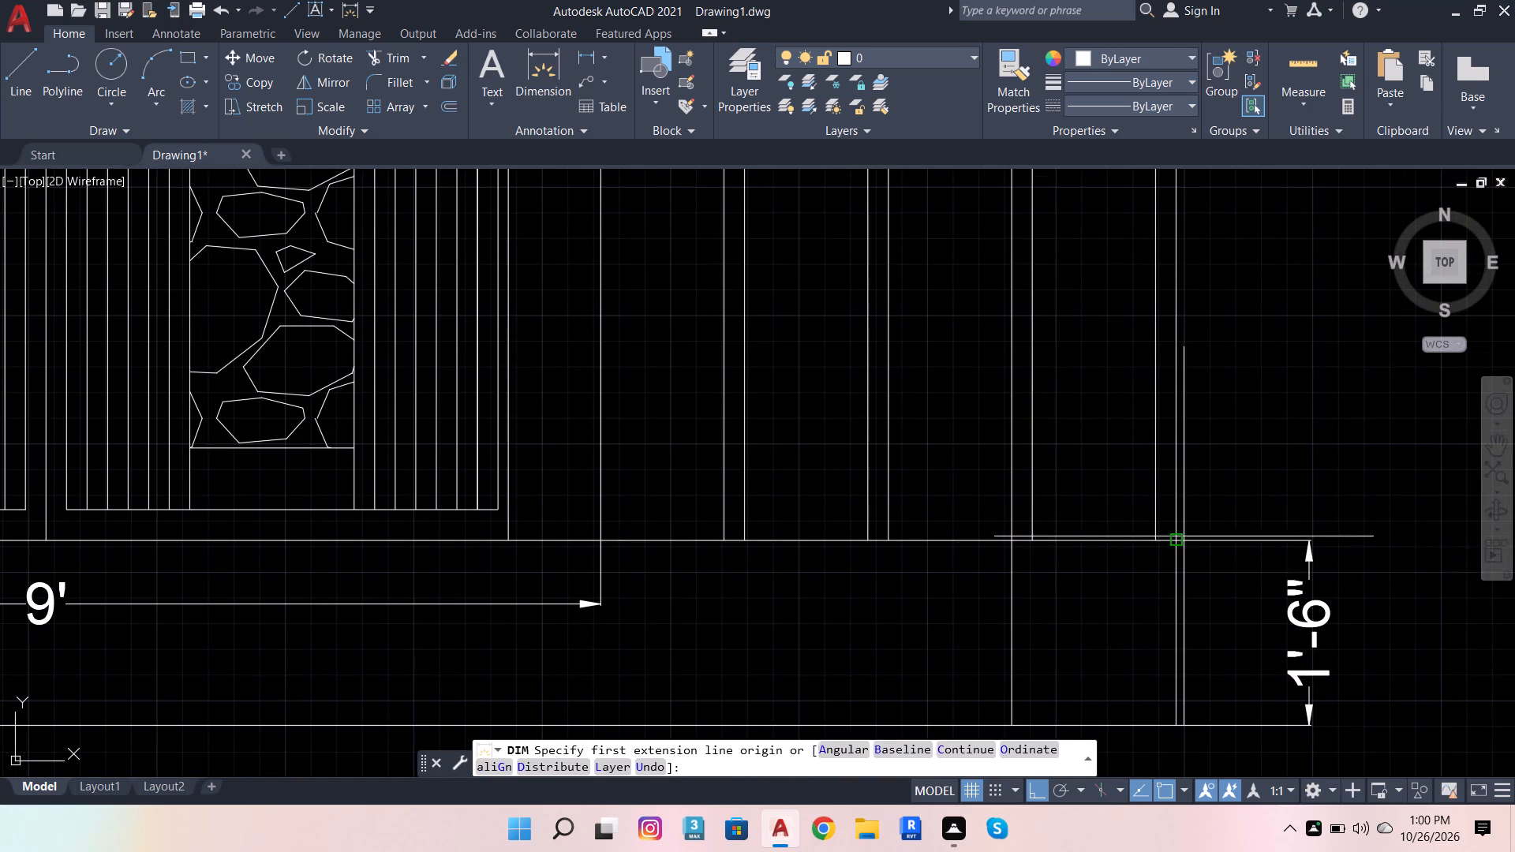
pyautogui.click(1176, 539)
pyautogui.scroll(-5, 1206, 558)
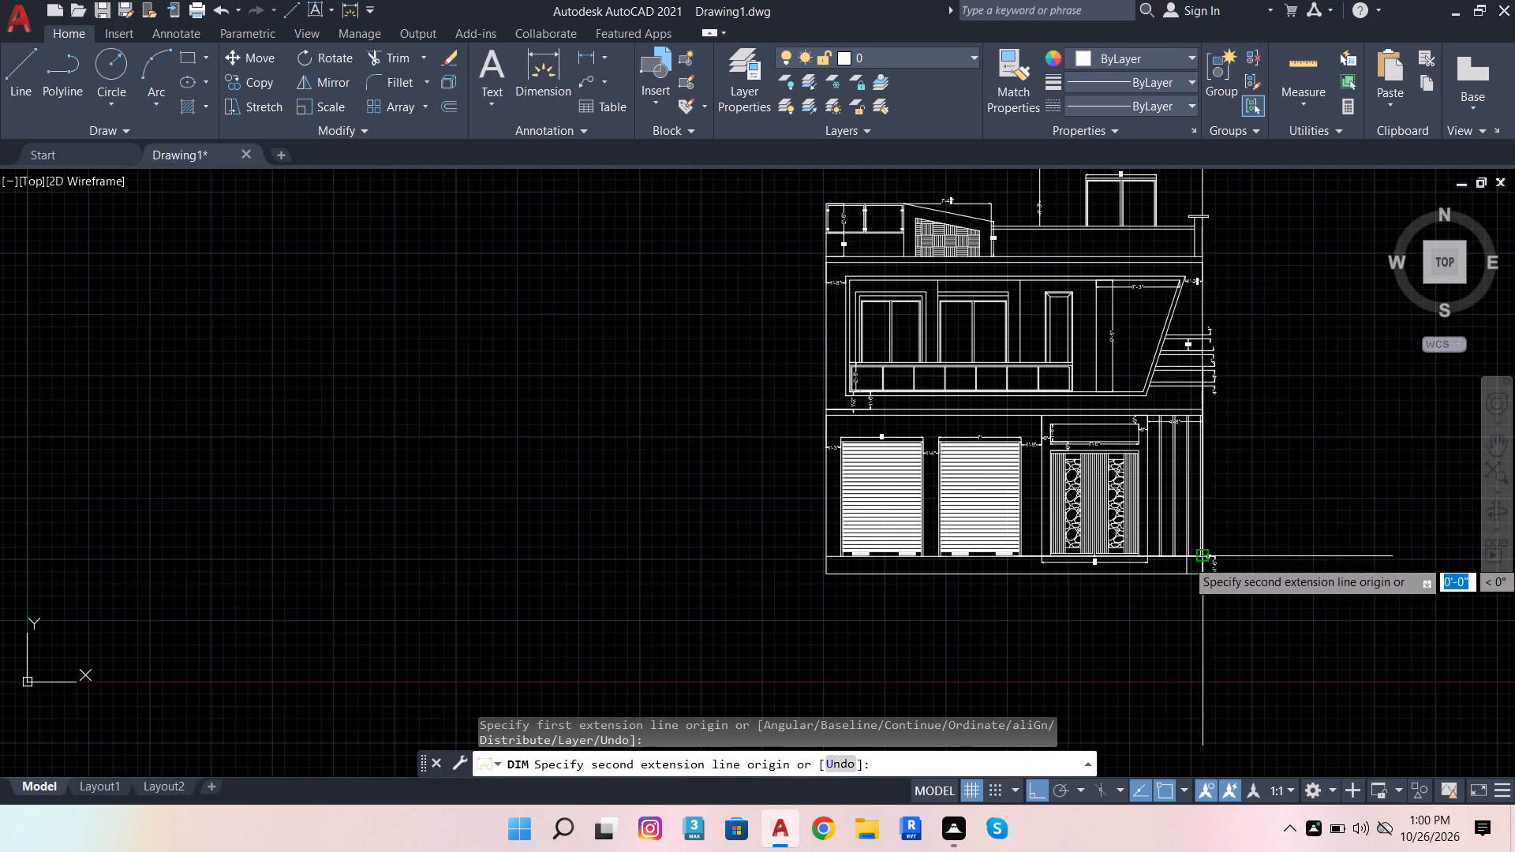
pyautogui.scroll(3, 1219, 416)
pyautogui.click(1155, 415)
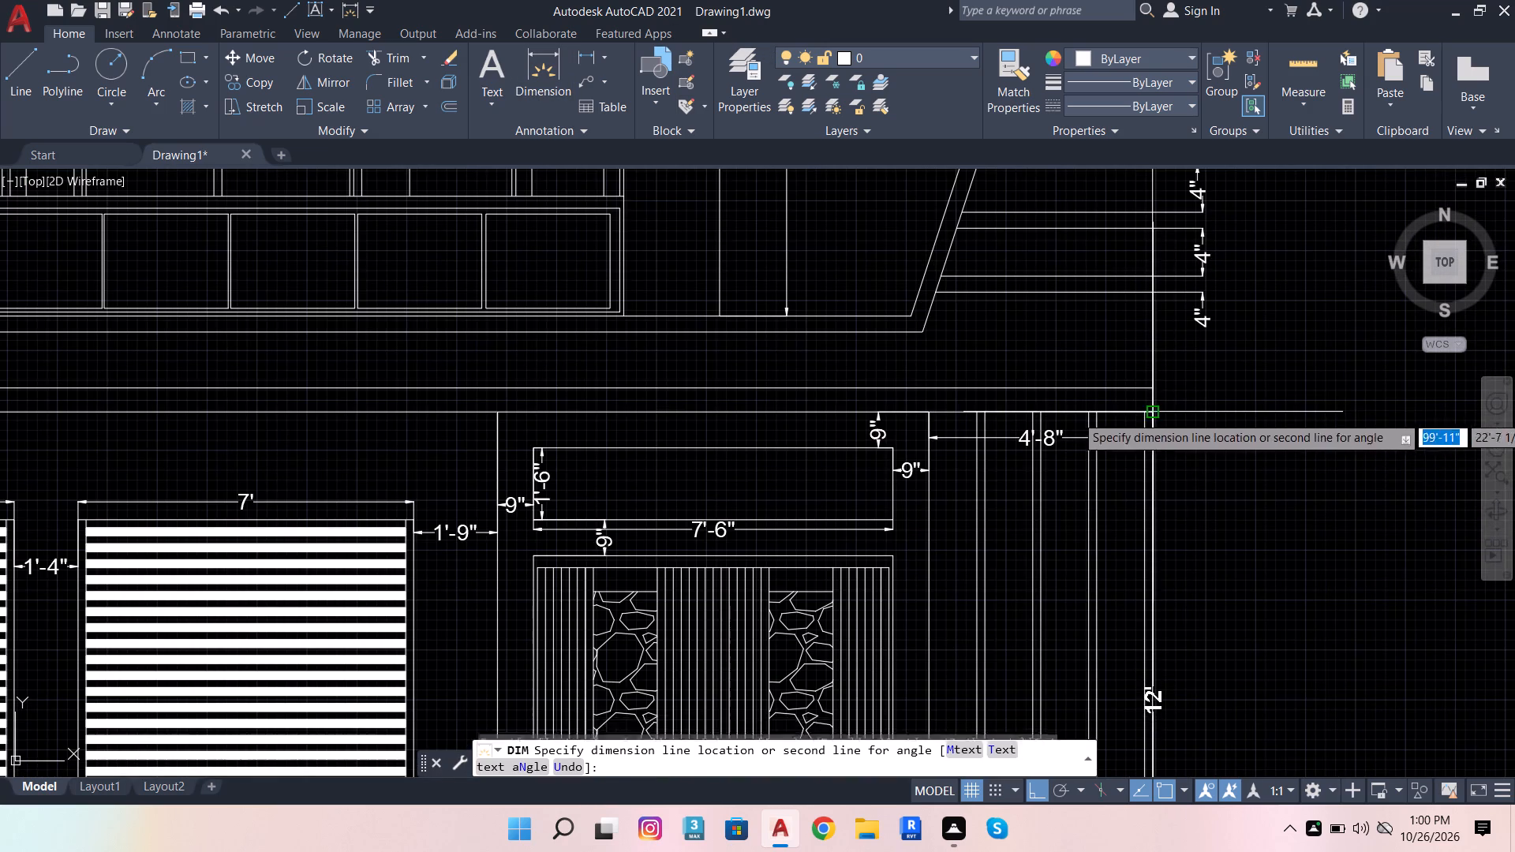
pyautogui.scroll(-4, 1217, 450)
pyautogui.scroll(4, 1224, 498)
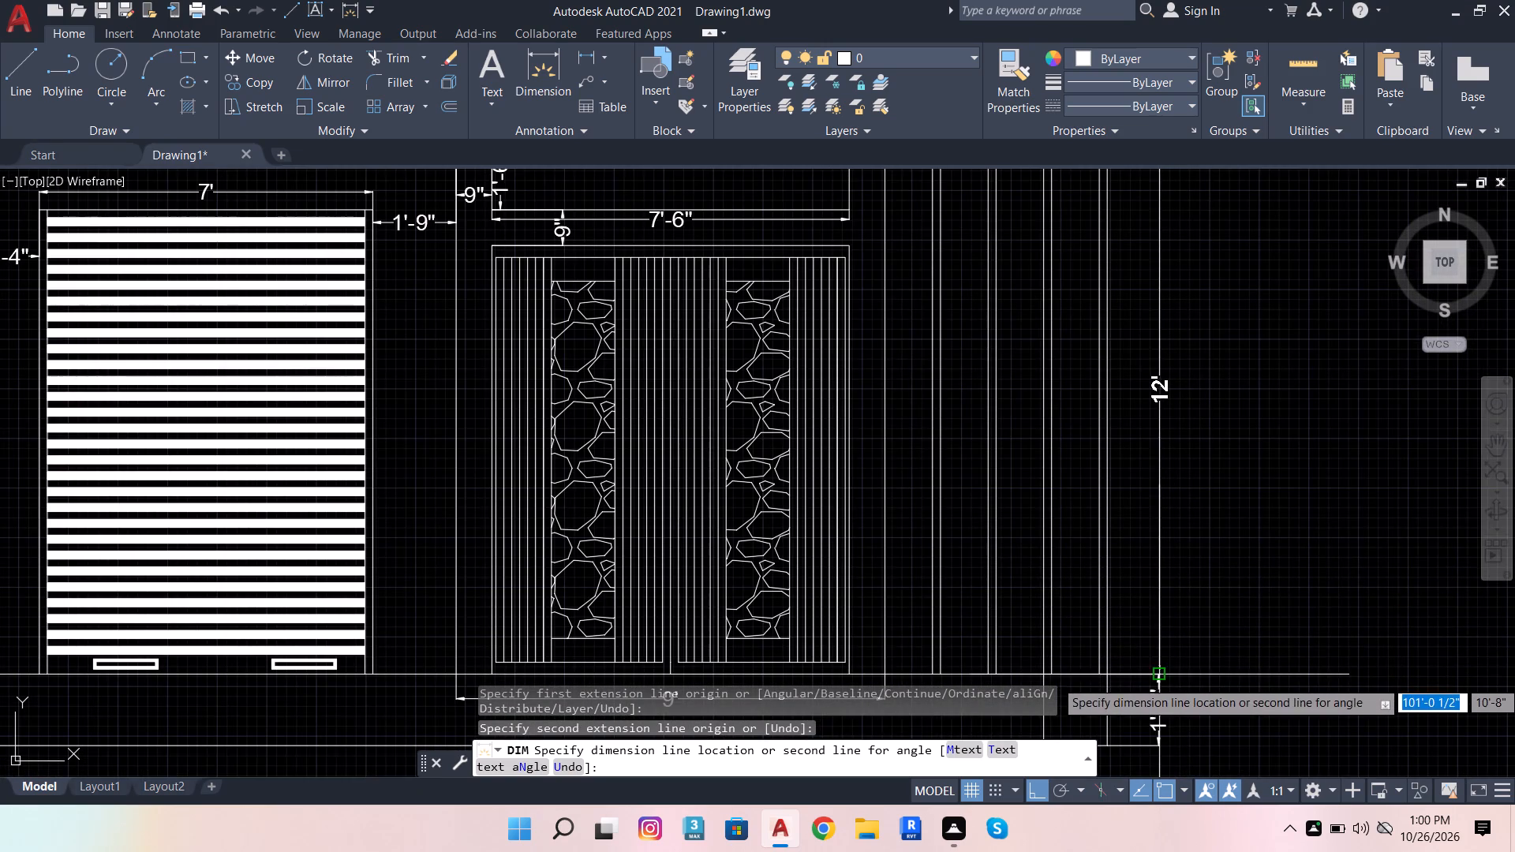
pyautogui.scroll(4, 1158, 682)
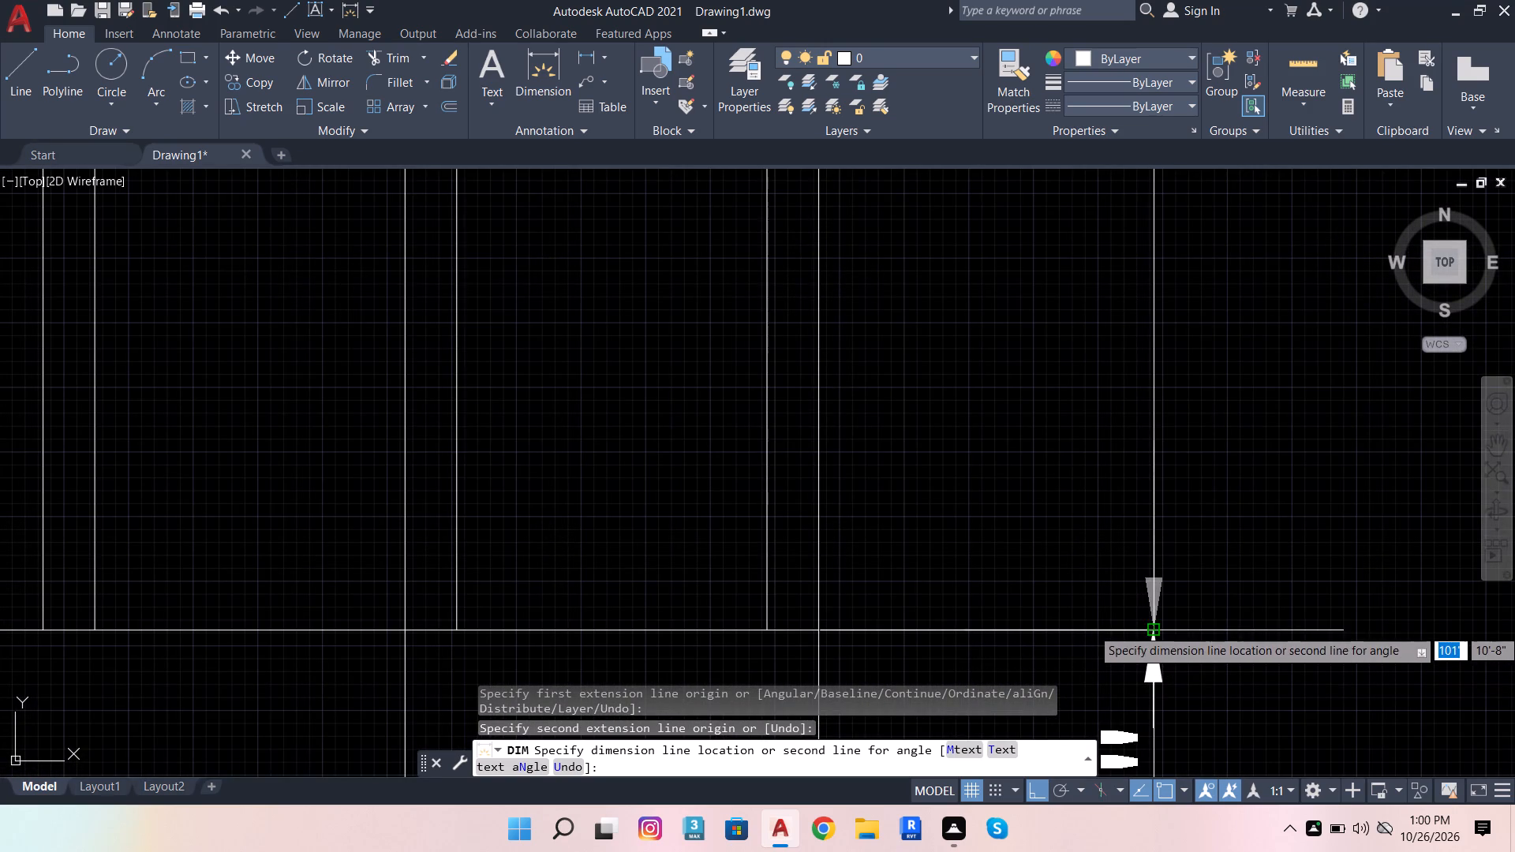
pyautogui.click(1154, 628)
# Dimension the thickness of the slab band above the ground floor at its right end, aligned with the ground-floor height dimension.
pyautogui.scroll(-5, 1285, 529)
pyautogui.scroll(-4, 1054, 650)
pyautogui.scroll(4, 1098, 584)
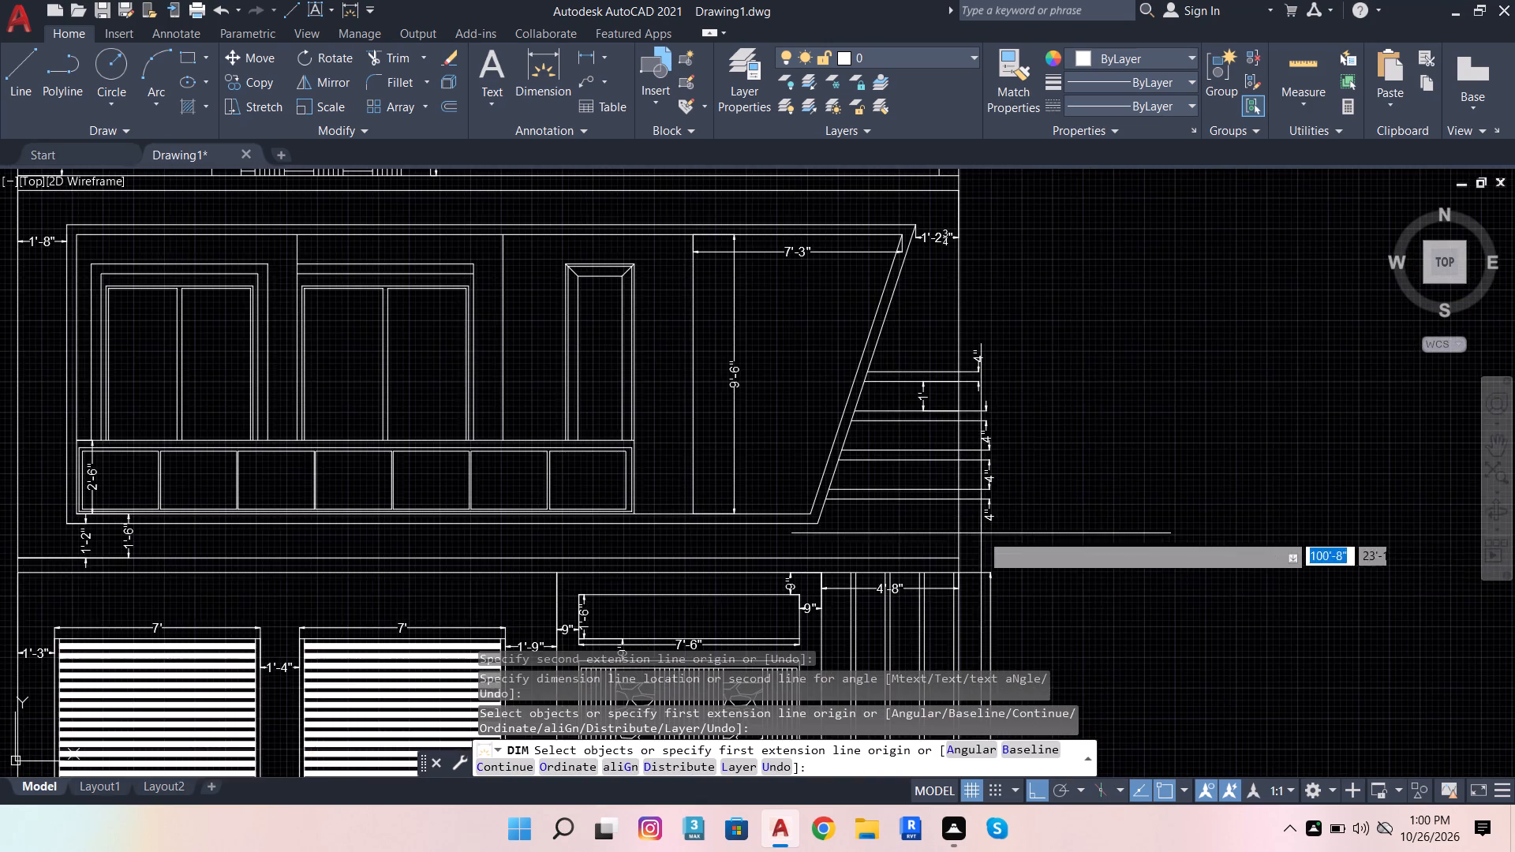
pyautogui.scroll(2, 981, 533)
pyautogui.click(925, 597)
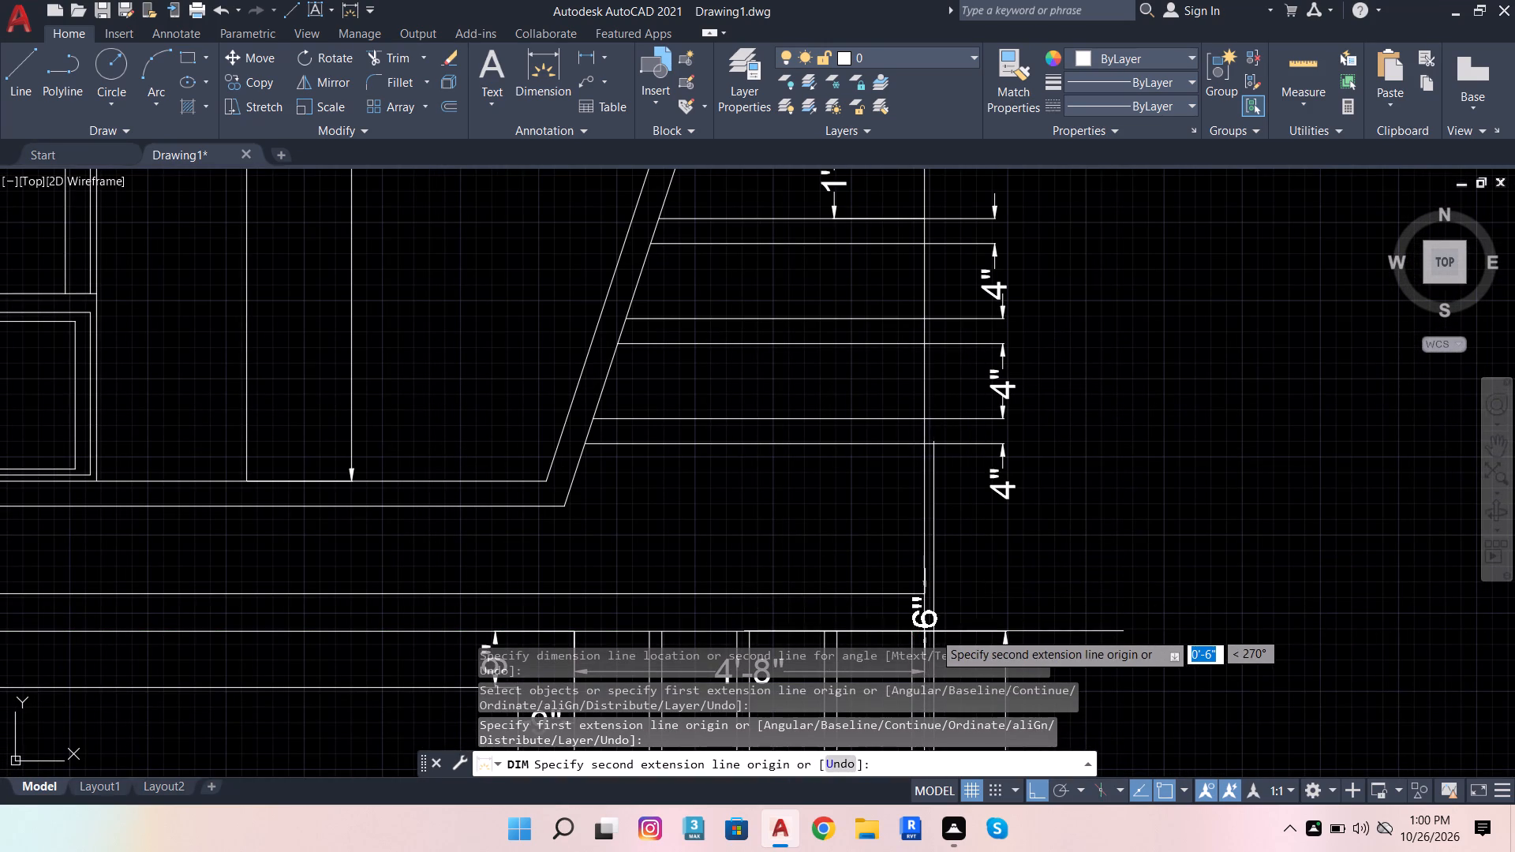
pyautogui.scroll(5, 923, 633)
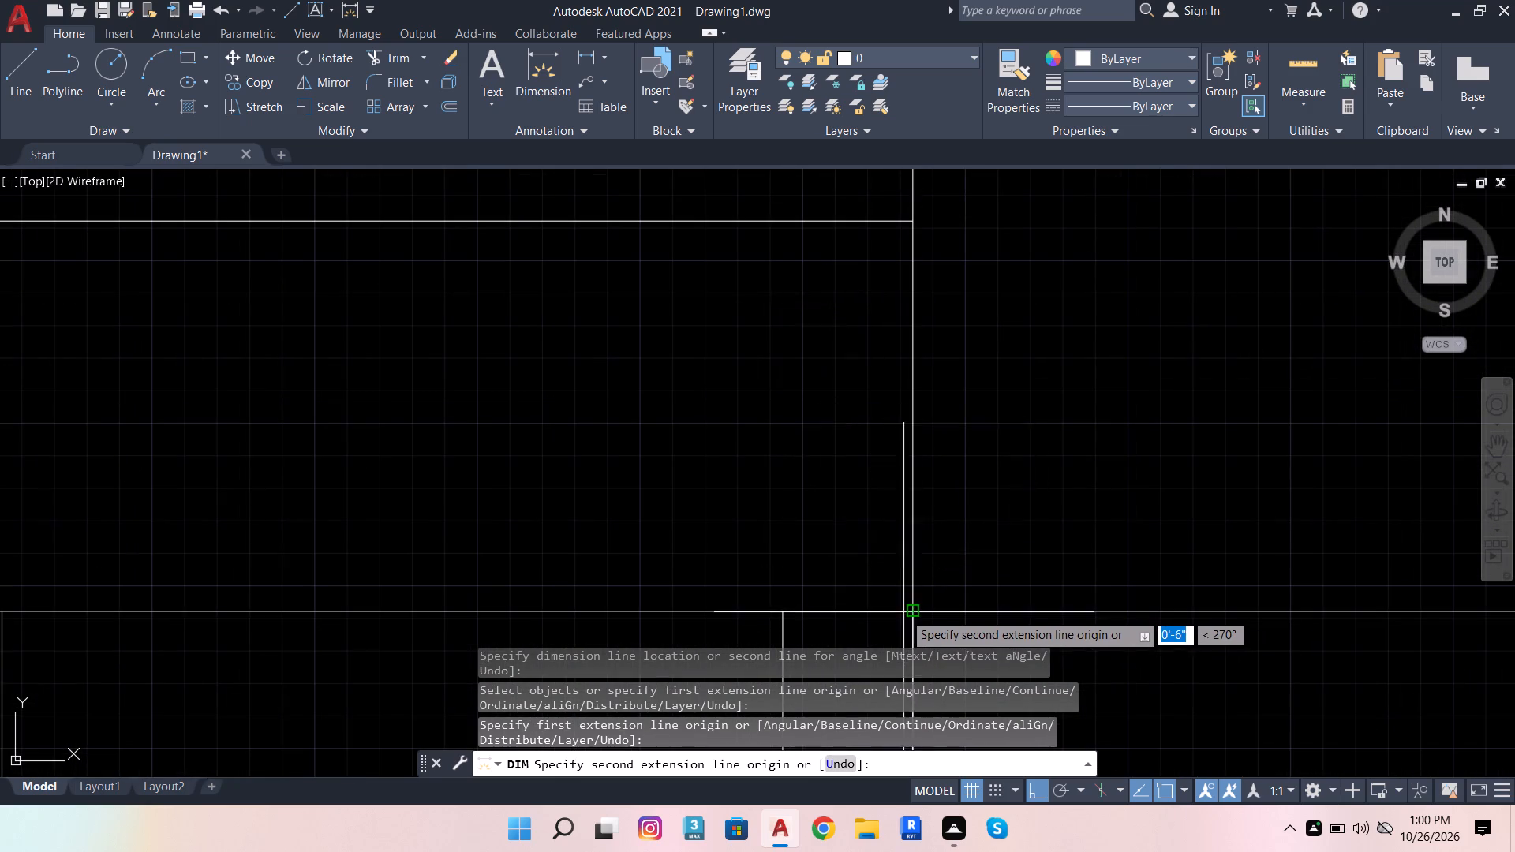
pyautogui.click(914, 613)
pyautogui.scroll(-6, 853, 564)
pyautogui.scroll(4, 937, 596)
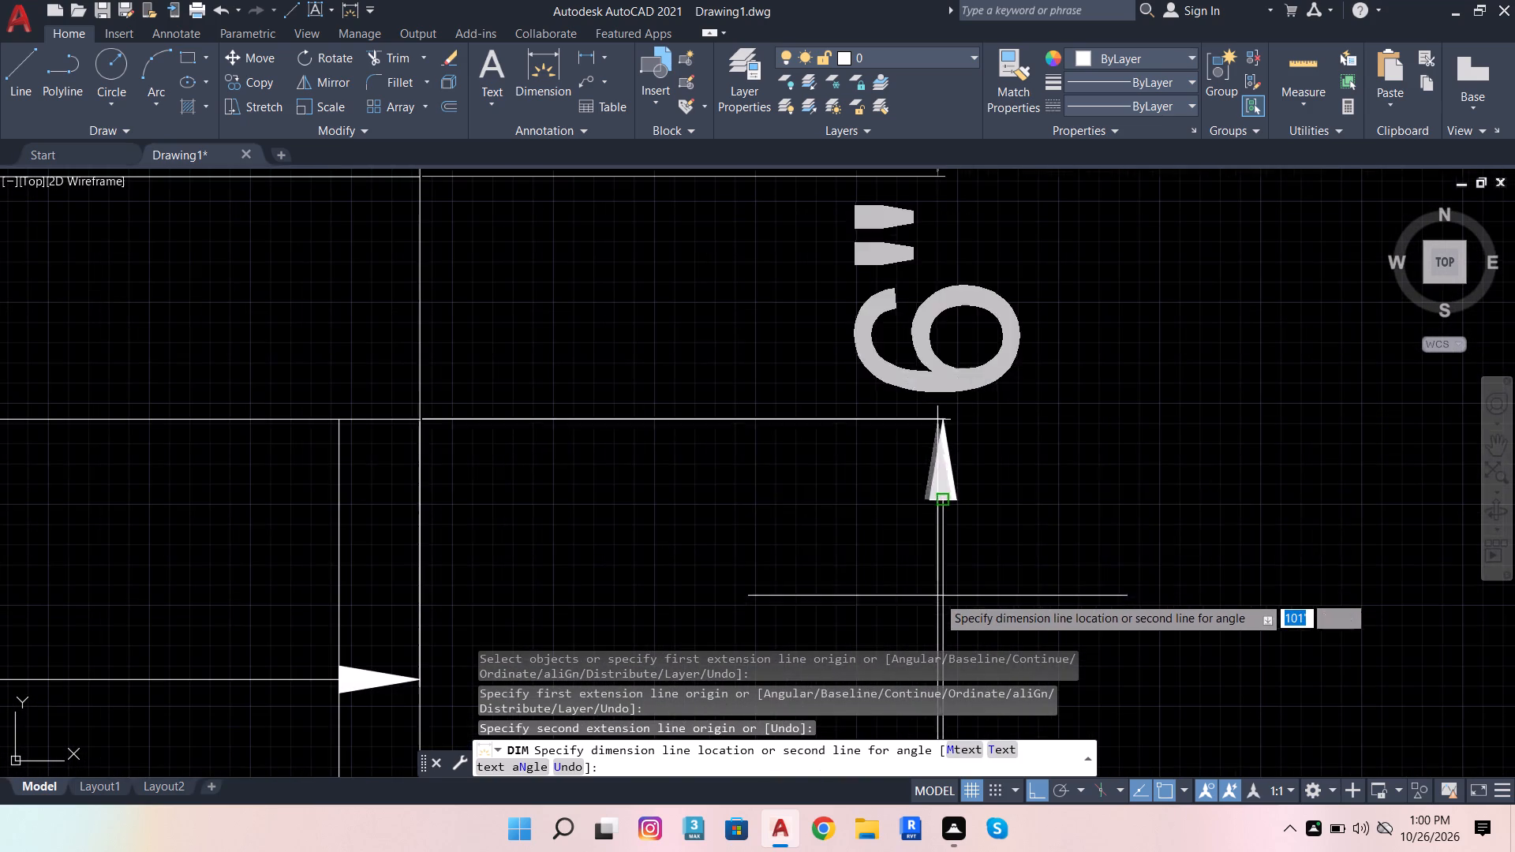
pyautogui.click(937, 418)
pyautogui.scroll(-4, 933, 515)
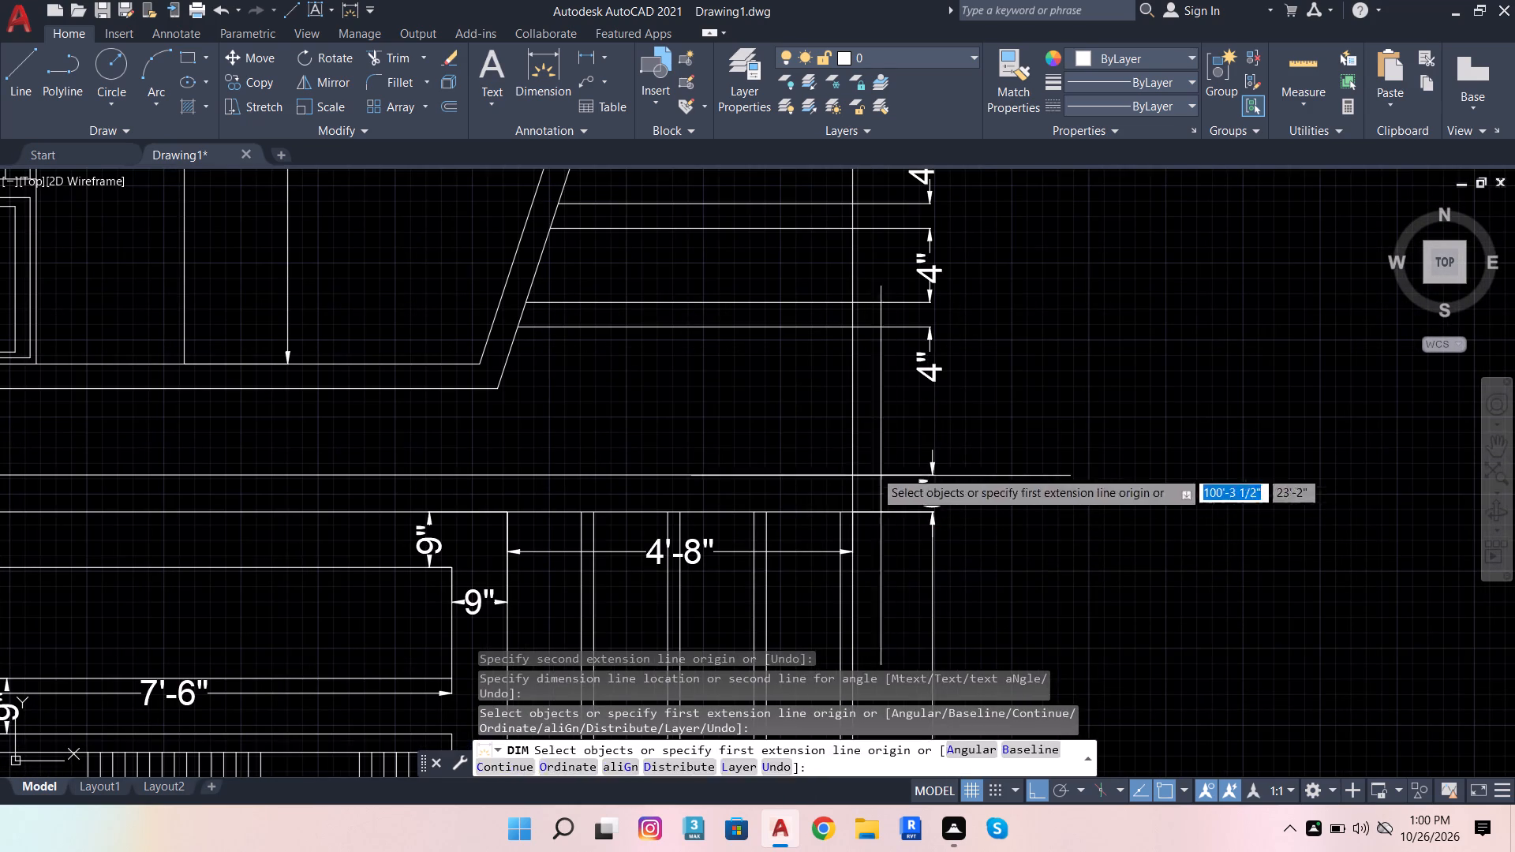
# Dimension the height from the slab band's top to the lowest horizontal fin's underside at the right wall, in line with the slab dimension.
pyautogui.scroll(2, 833, 476)
pyautogui.click(876, 476)
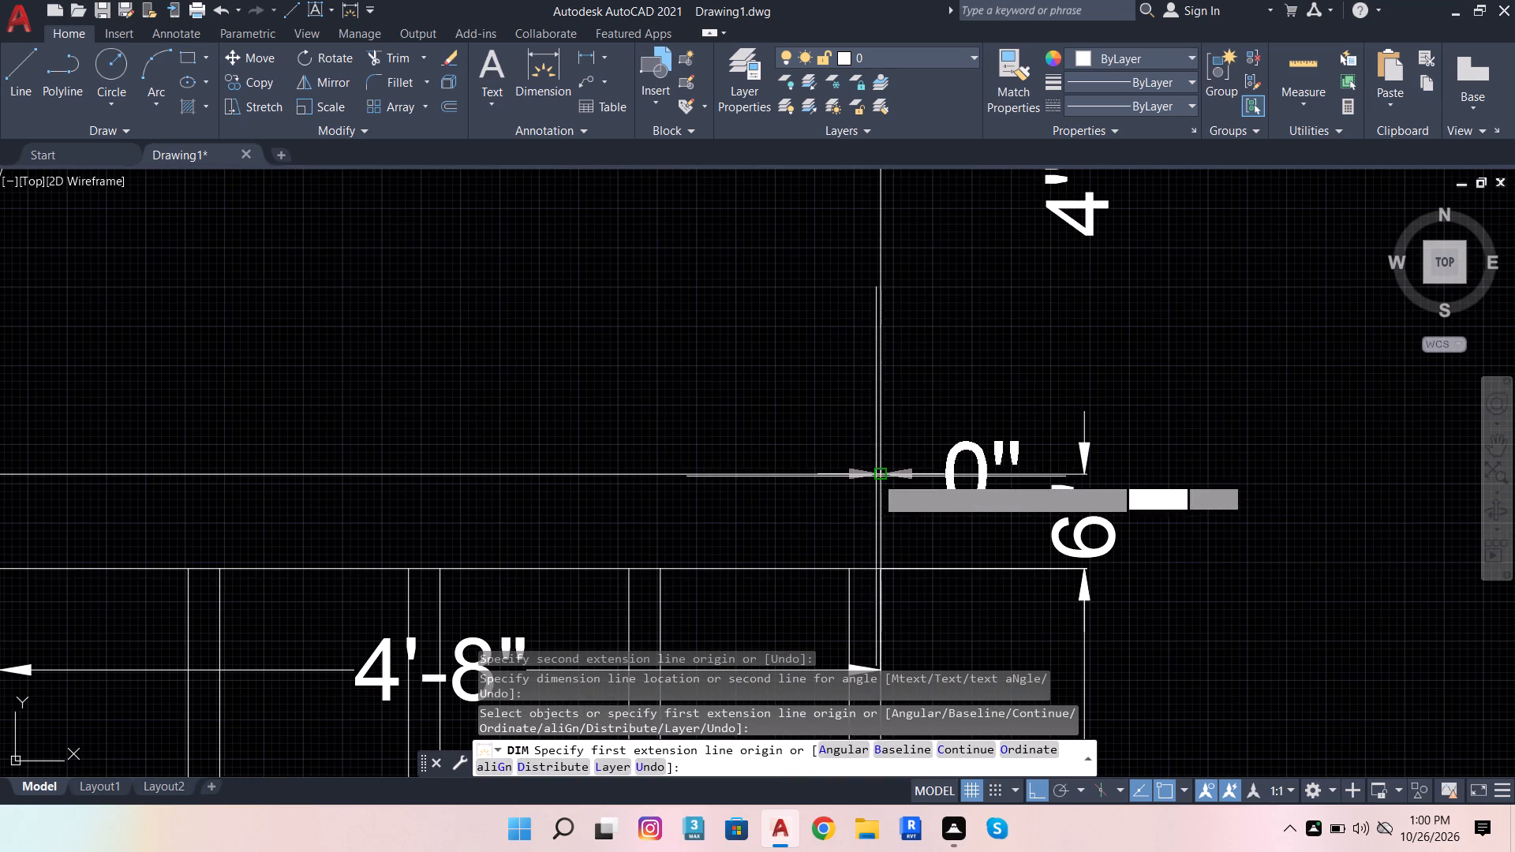
pyautogui.scroll(-5, 876, 476)
pyautogui.scroll(3, 892, 435)
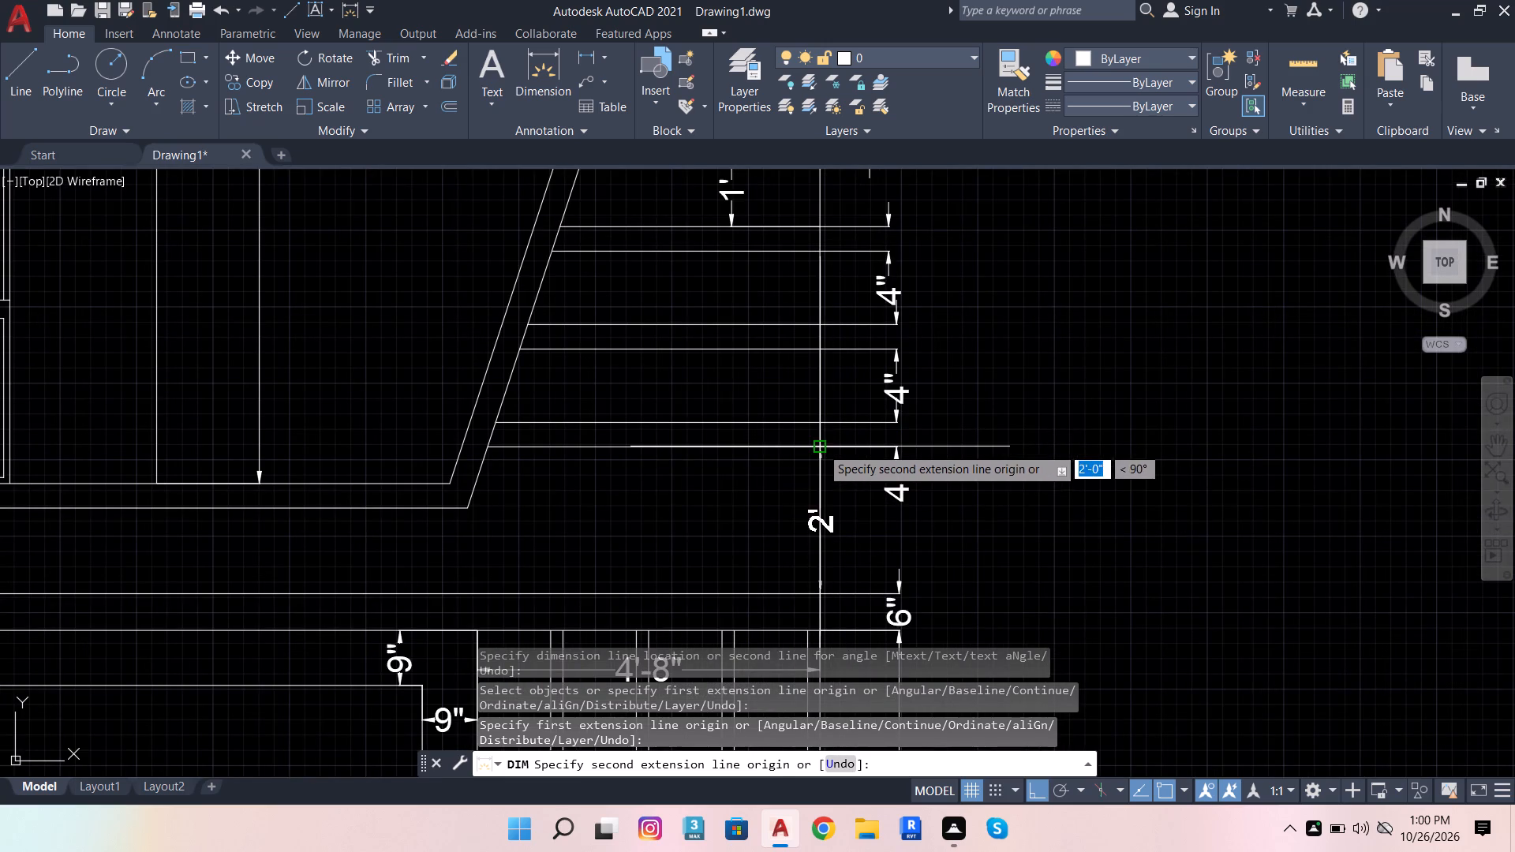
pyautogui.click(821, 447)
pyautogui.scroll(2, 888, 593)
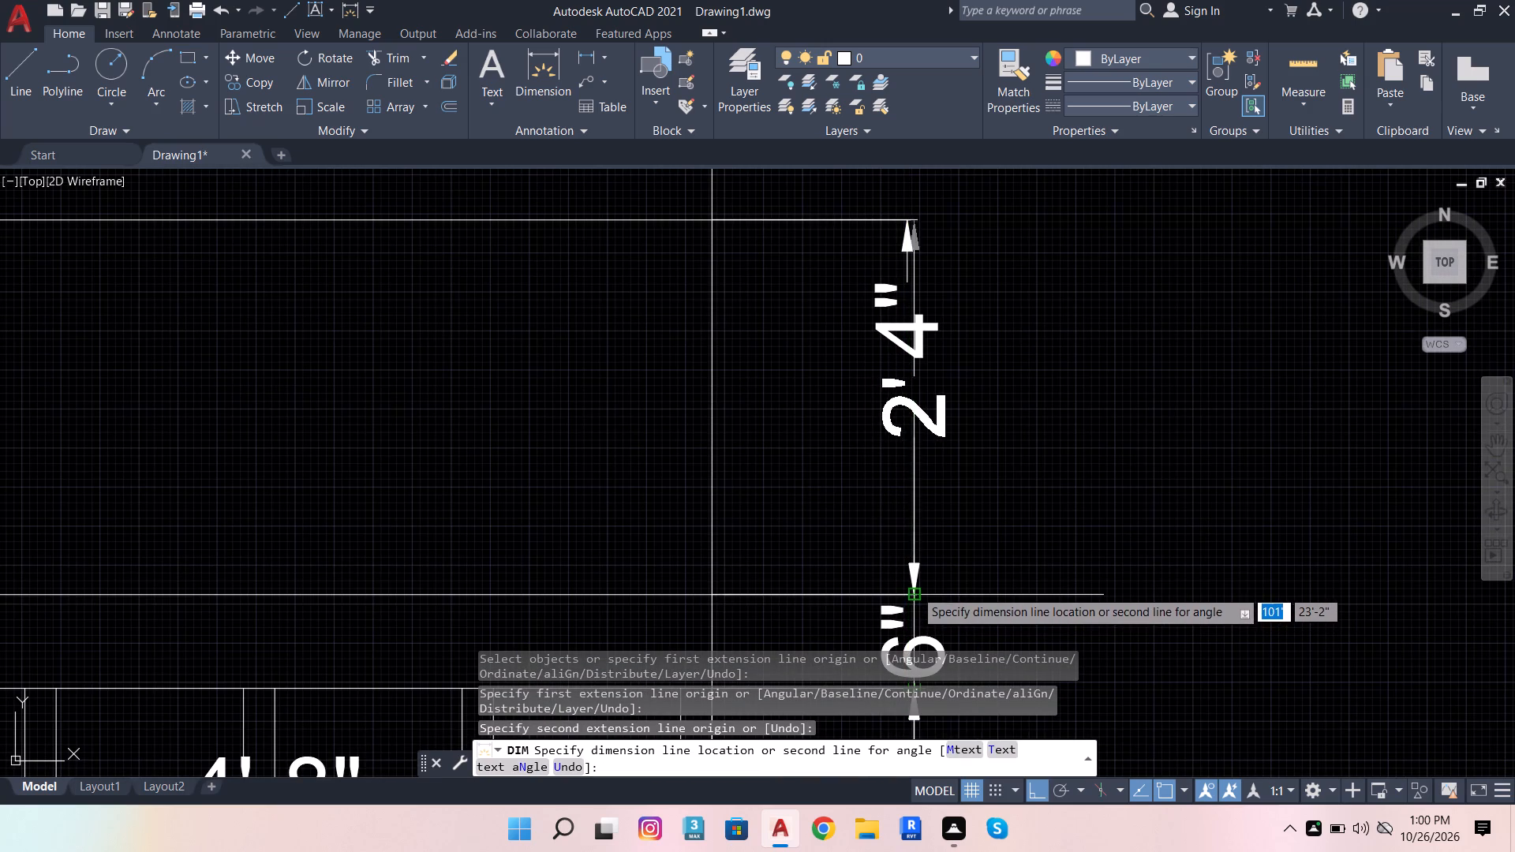
pyautogui.click(915, 589)
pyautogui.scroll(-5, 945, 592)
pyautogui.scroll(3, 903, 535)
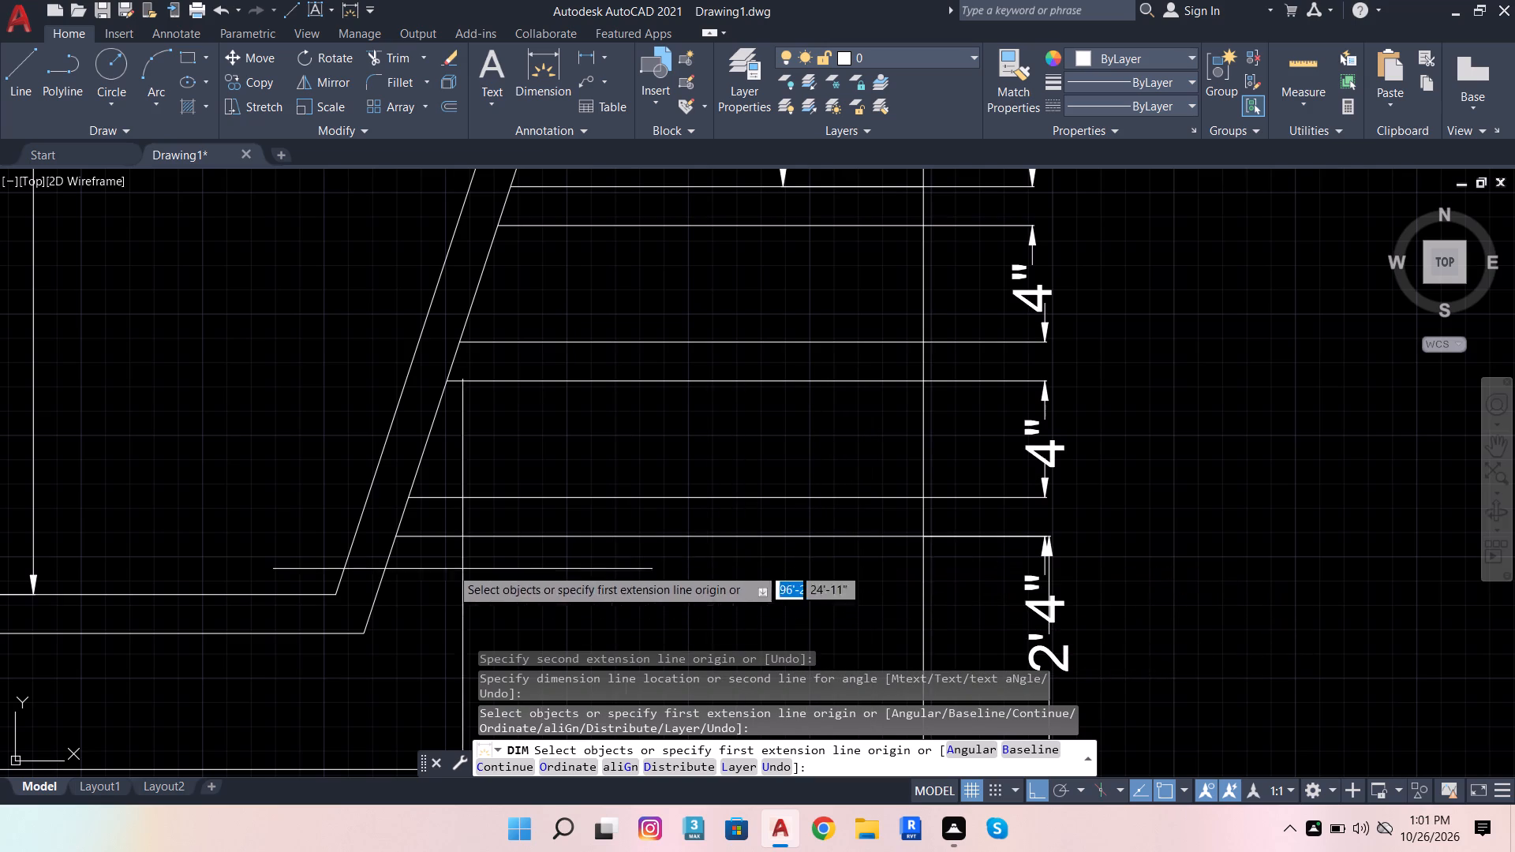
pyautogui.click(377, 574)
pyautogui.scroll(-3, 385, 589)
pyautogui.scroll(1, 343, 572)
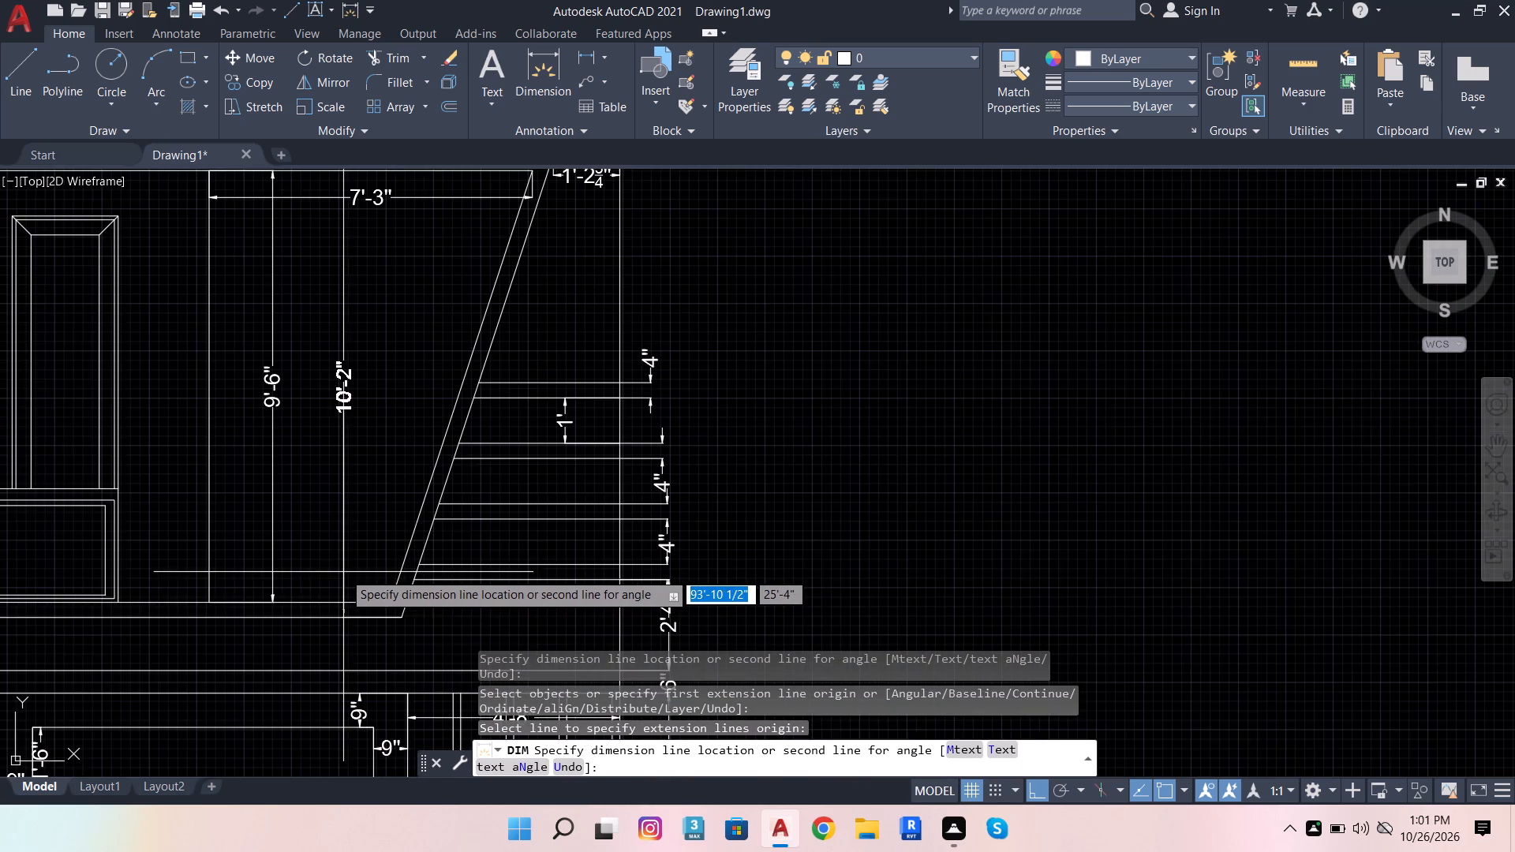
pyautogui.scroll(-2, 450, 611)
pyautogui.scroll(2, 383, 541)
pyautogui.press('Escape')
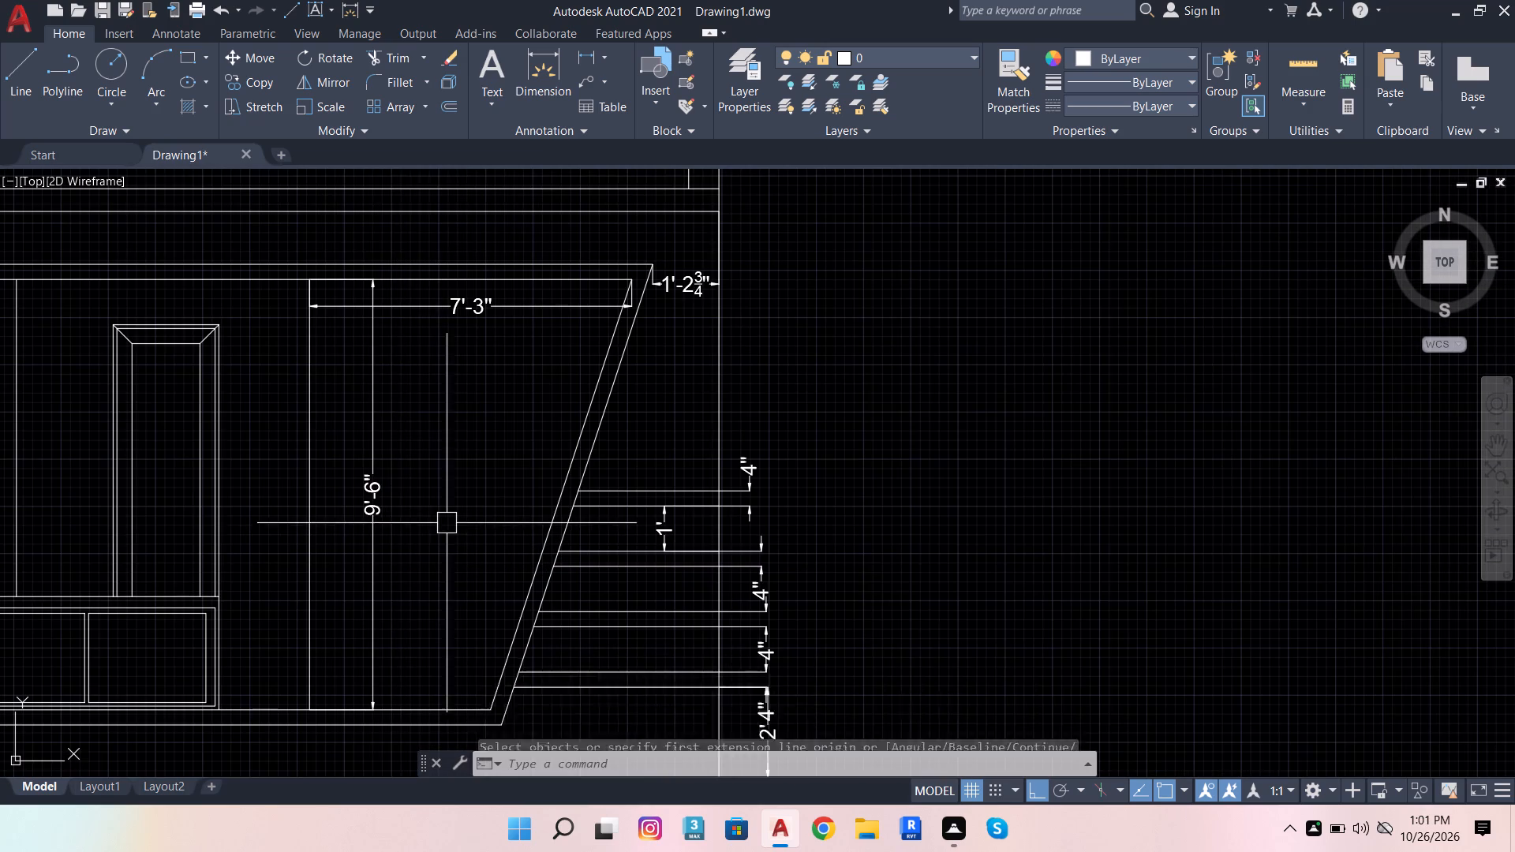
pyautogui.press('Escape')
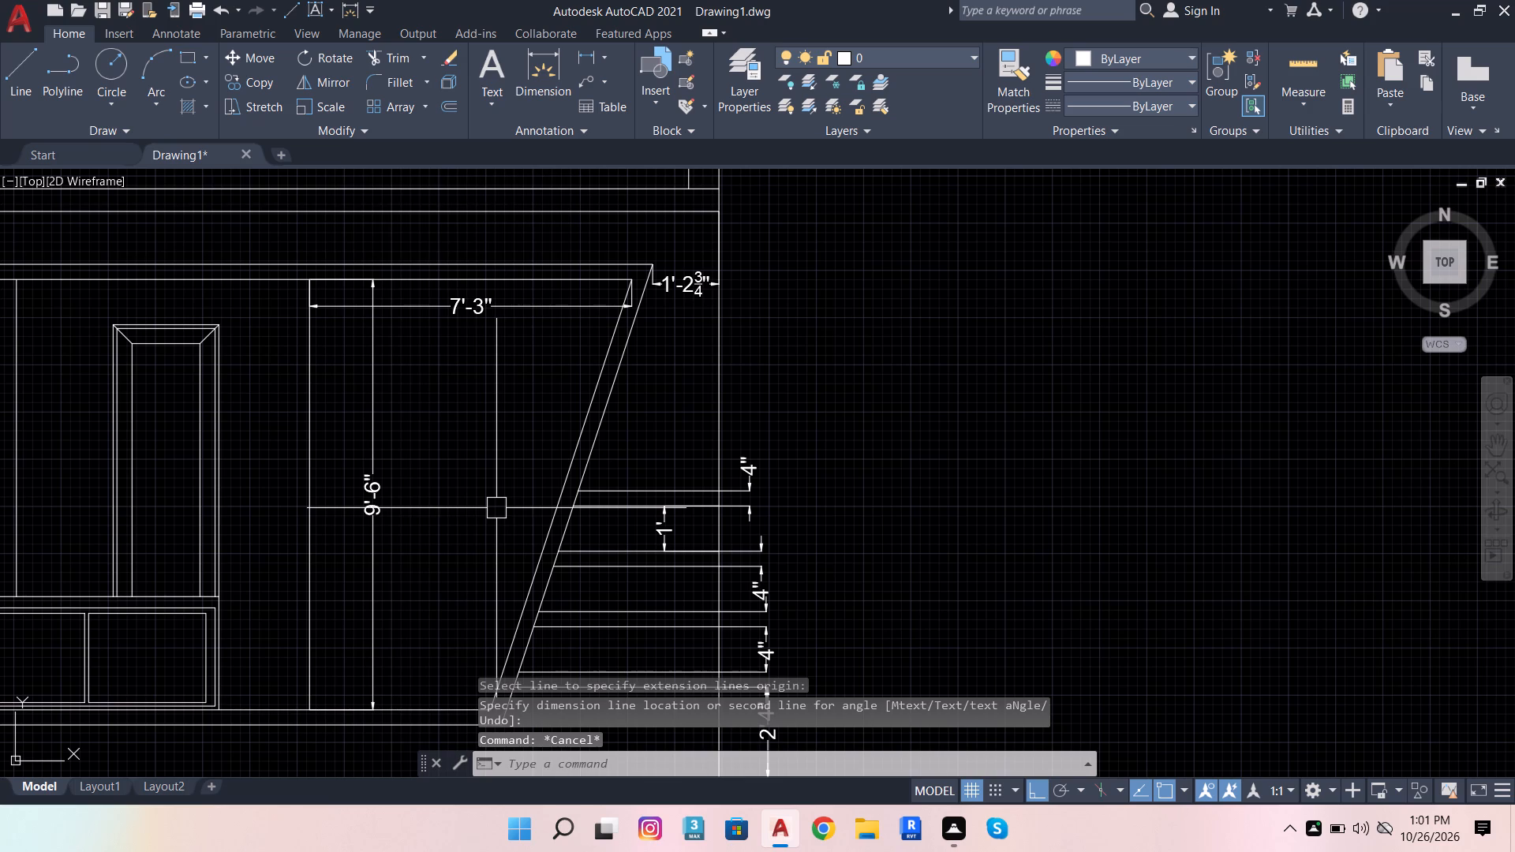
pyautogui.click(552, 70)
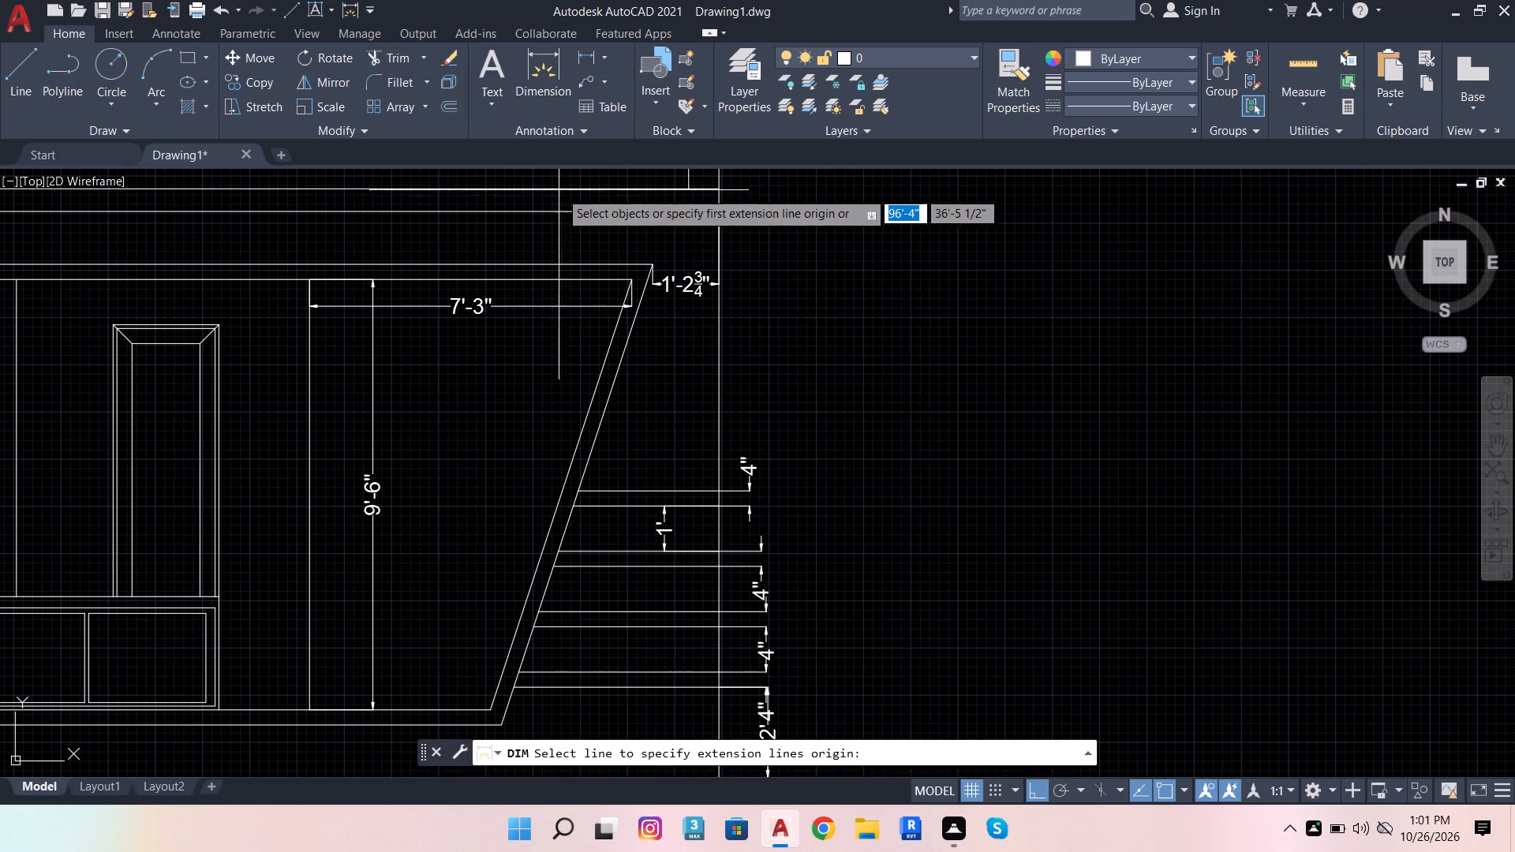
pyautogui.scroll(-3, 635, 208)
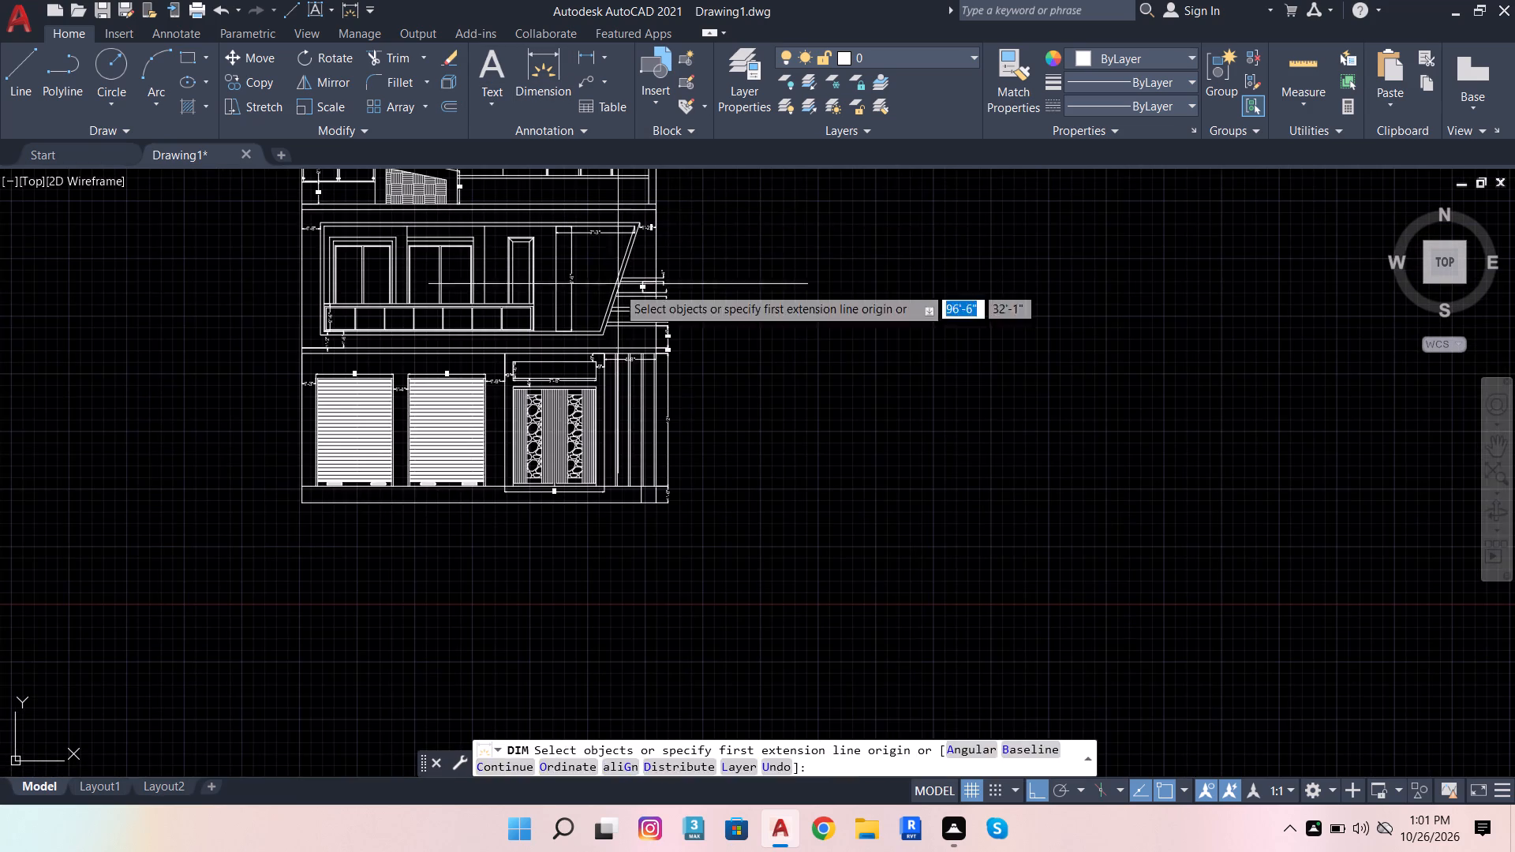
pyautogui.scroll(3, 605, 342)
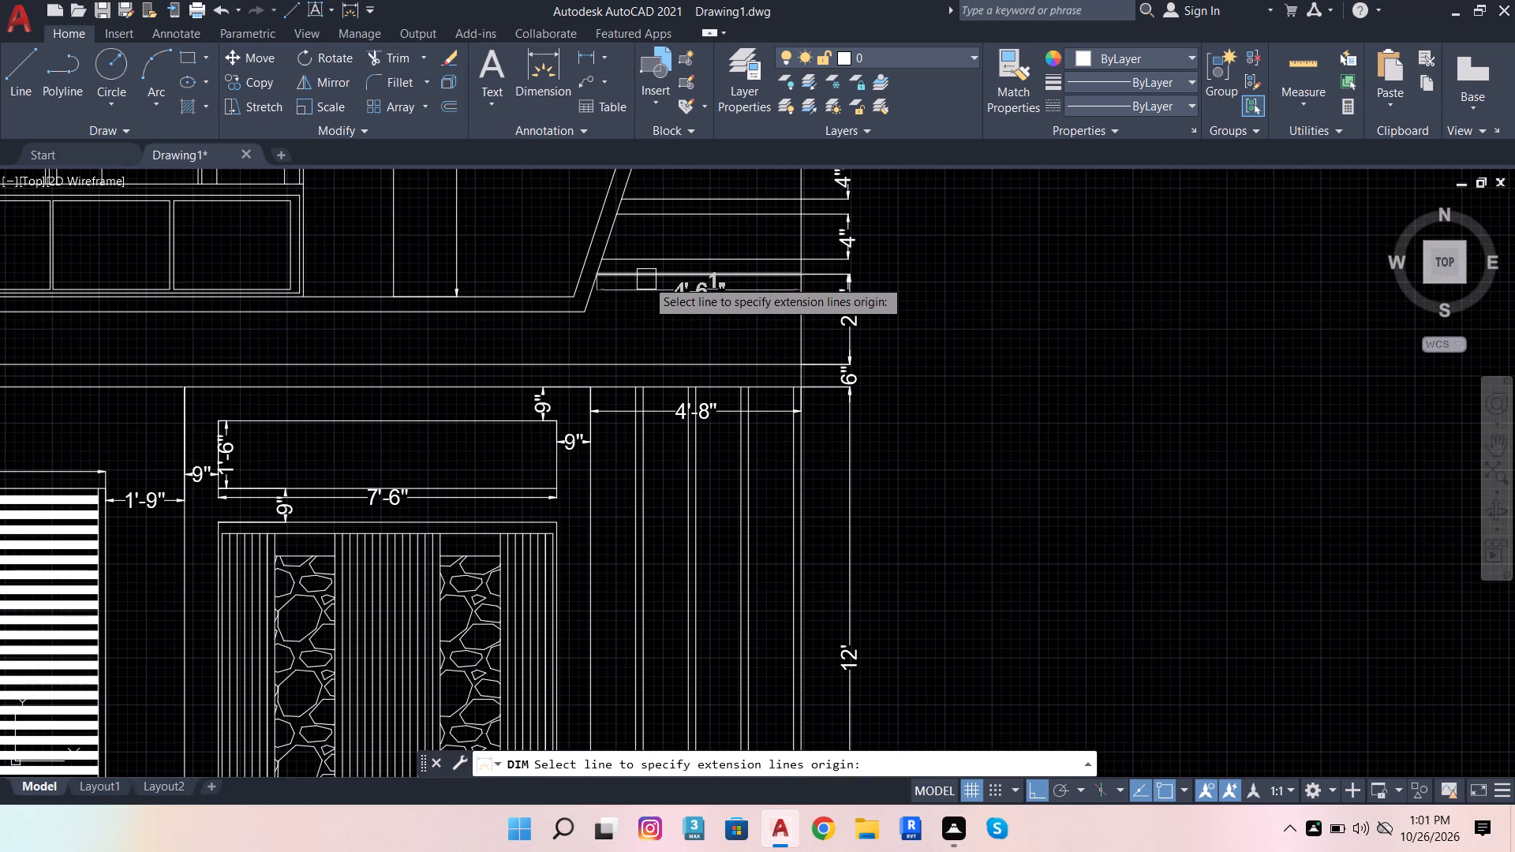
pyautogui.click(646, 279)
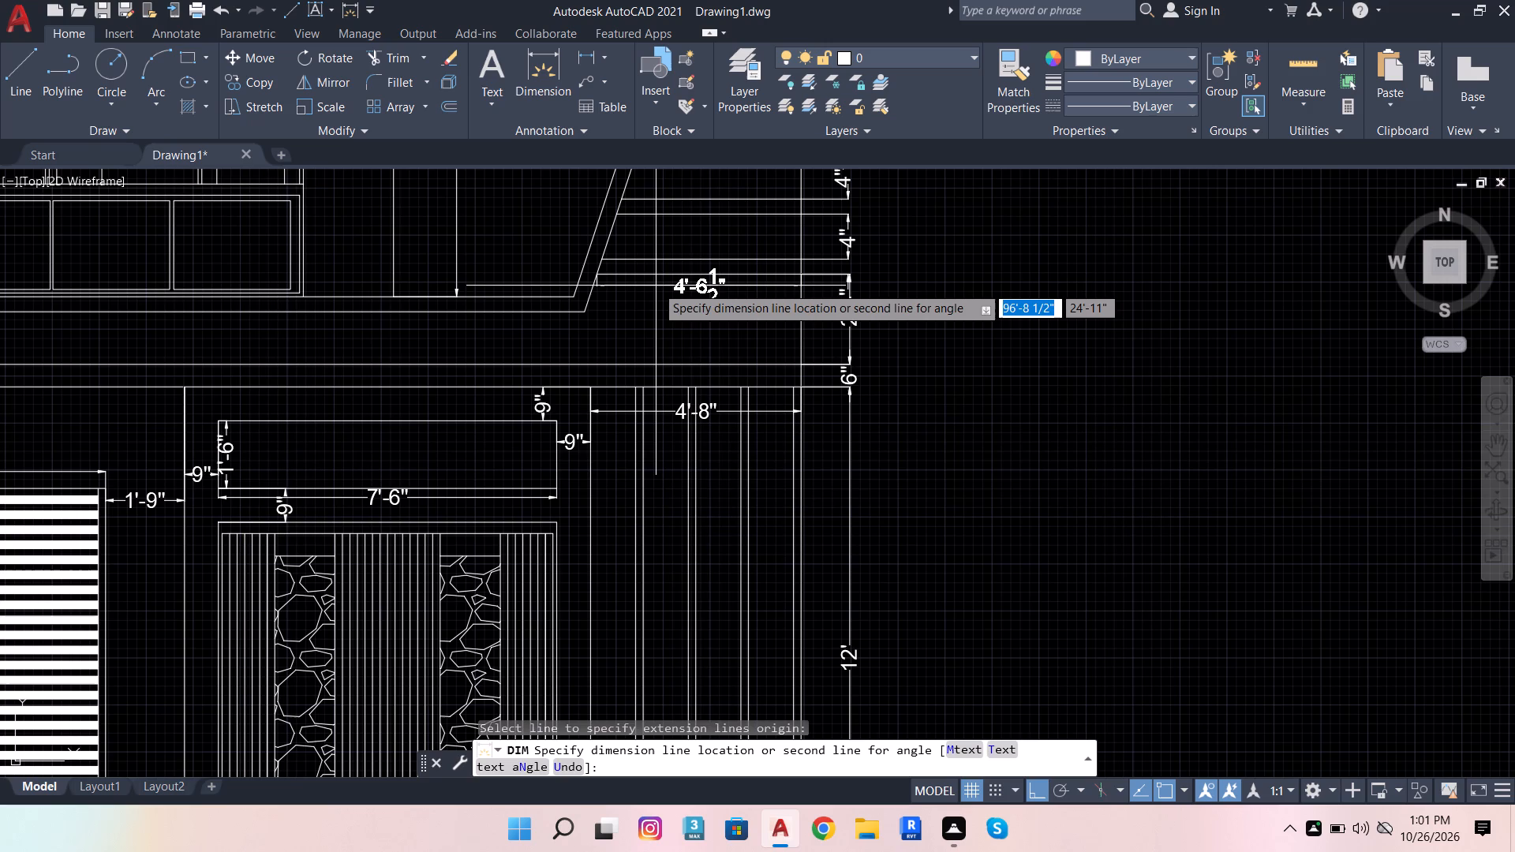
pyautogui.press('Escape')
# Dimension the horizontal distance from the slanted frame's lower corner to the right outer wall, placed just below the fins.
pyautogui.click(544, 73)
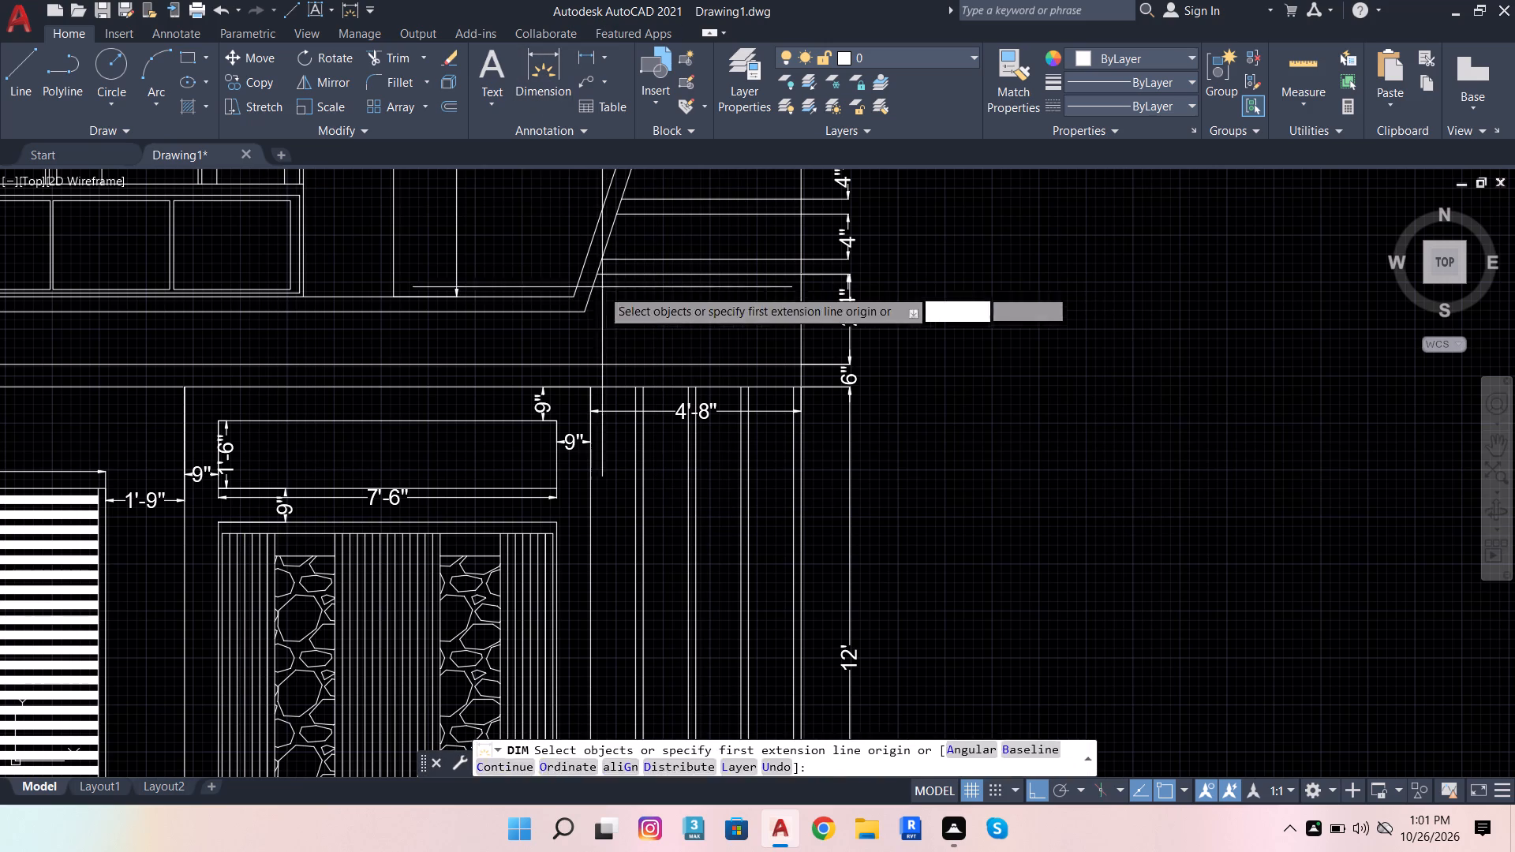
pyautogui.click(582, 310)
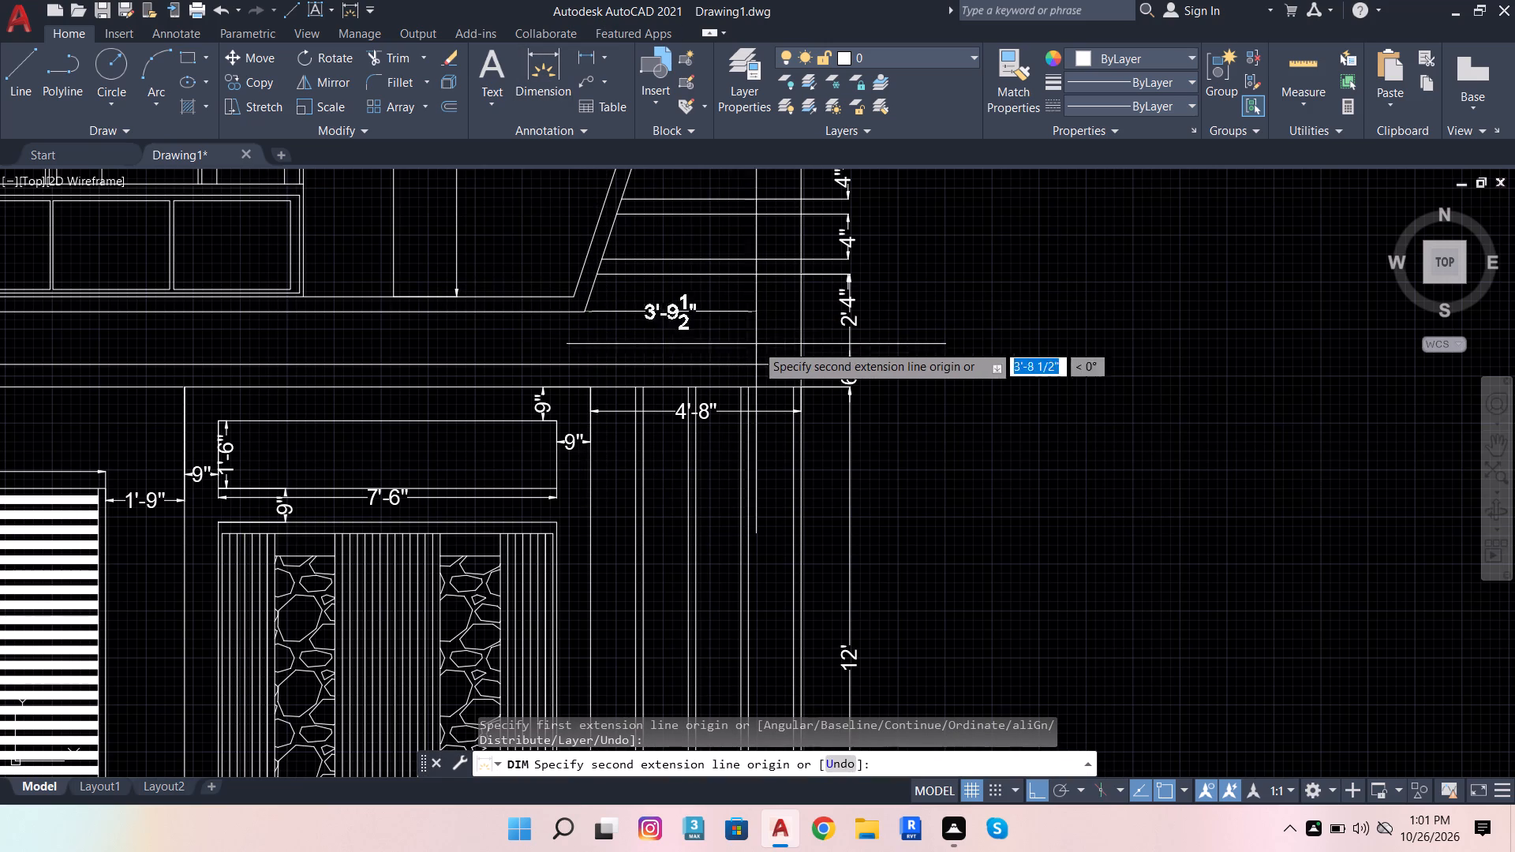
pyautogui.click(791, 367)
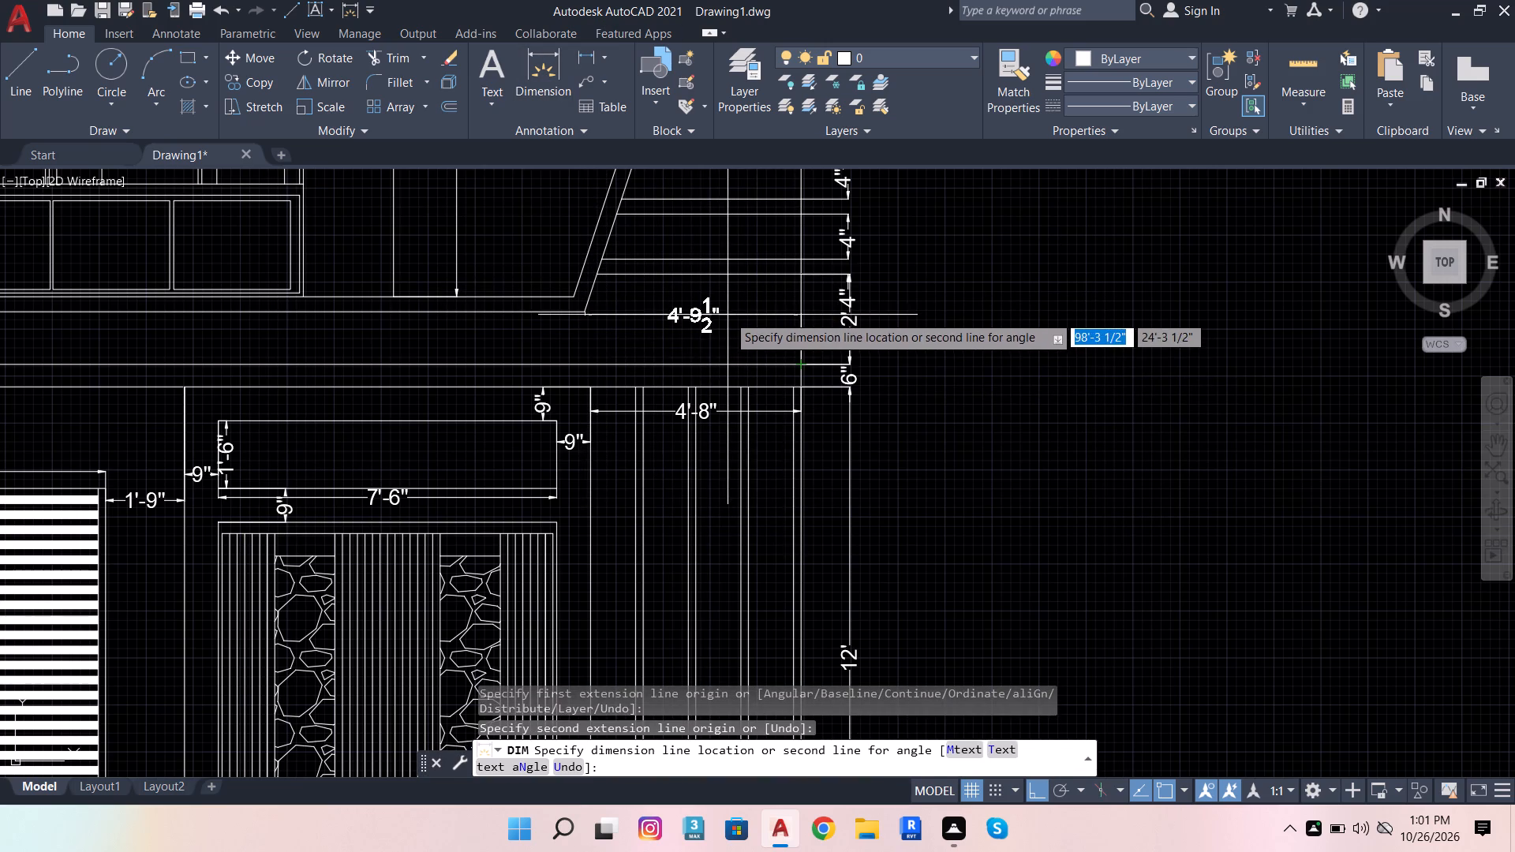
pyautogui.click(728, 315)
# Dimension the top-floor height from the upper slab band's top to the roof underside, in line with the roof's 1'-6" dimension.
pyautogui.scroll(-5, 761, 326)
pyautogui.scroll(4, 784, 298)
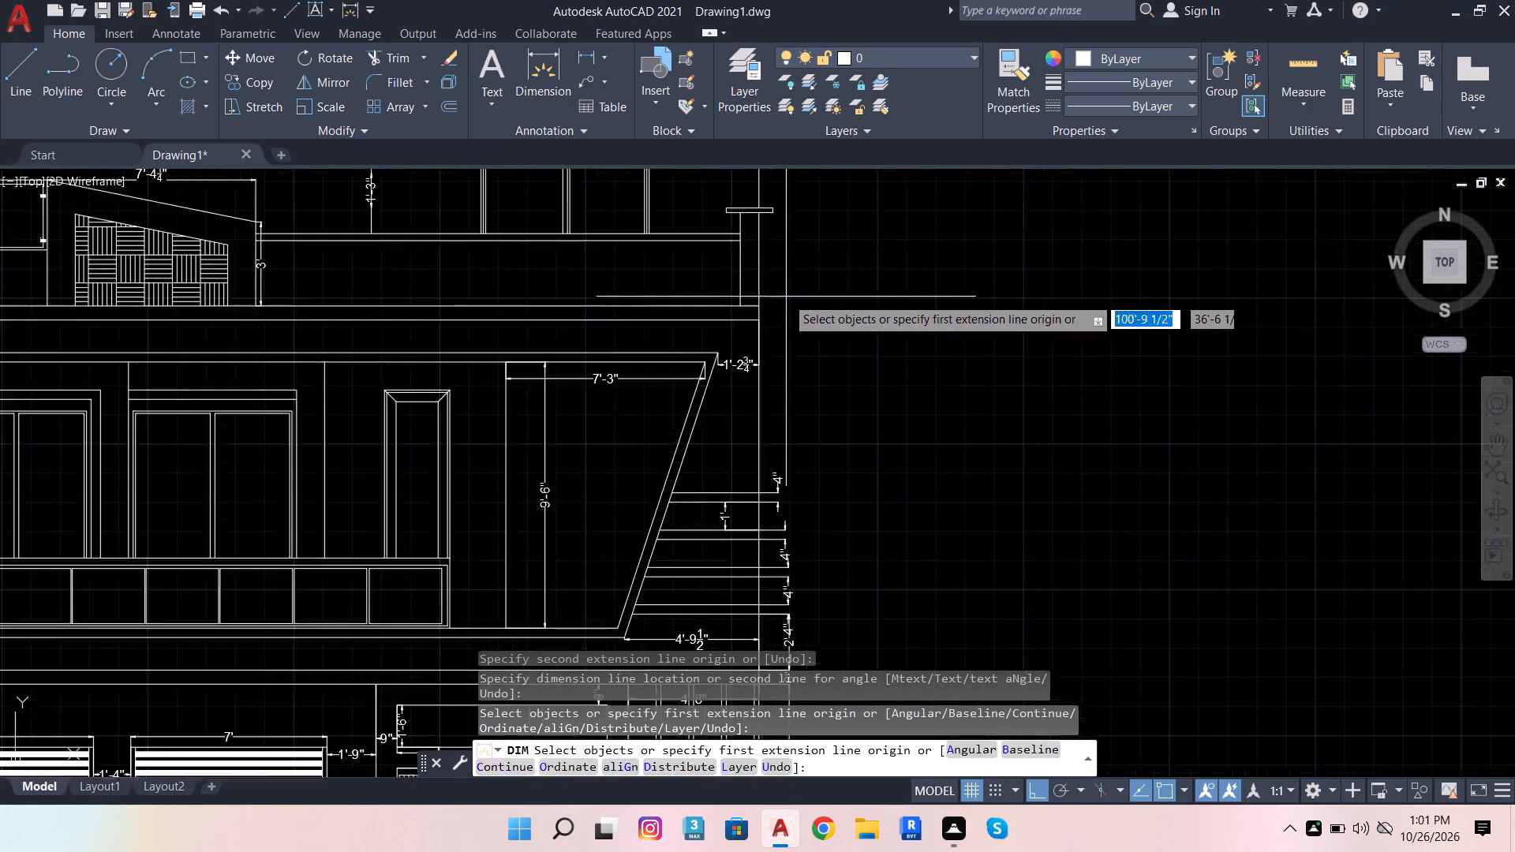
pyautogui.scroll(-3, 829, 361)
pyautogui.scroll(4, 827, 316)
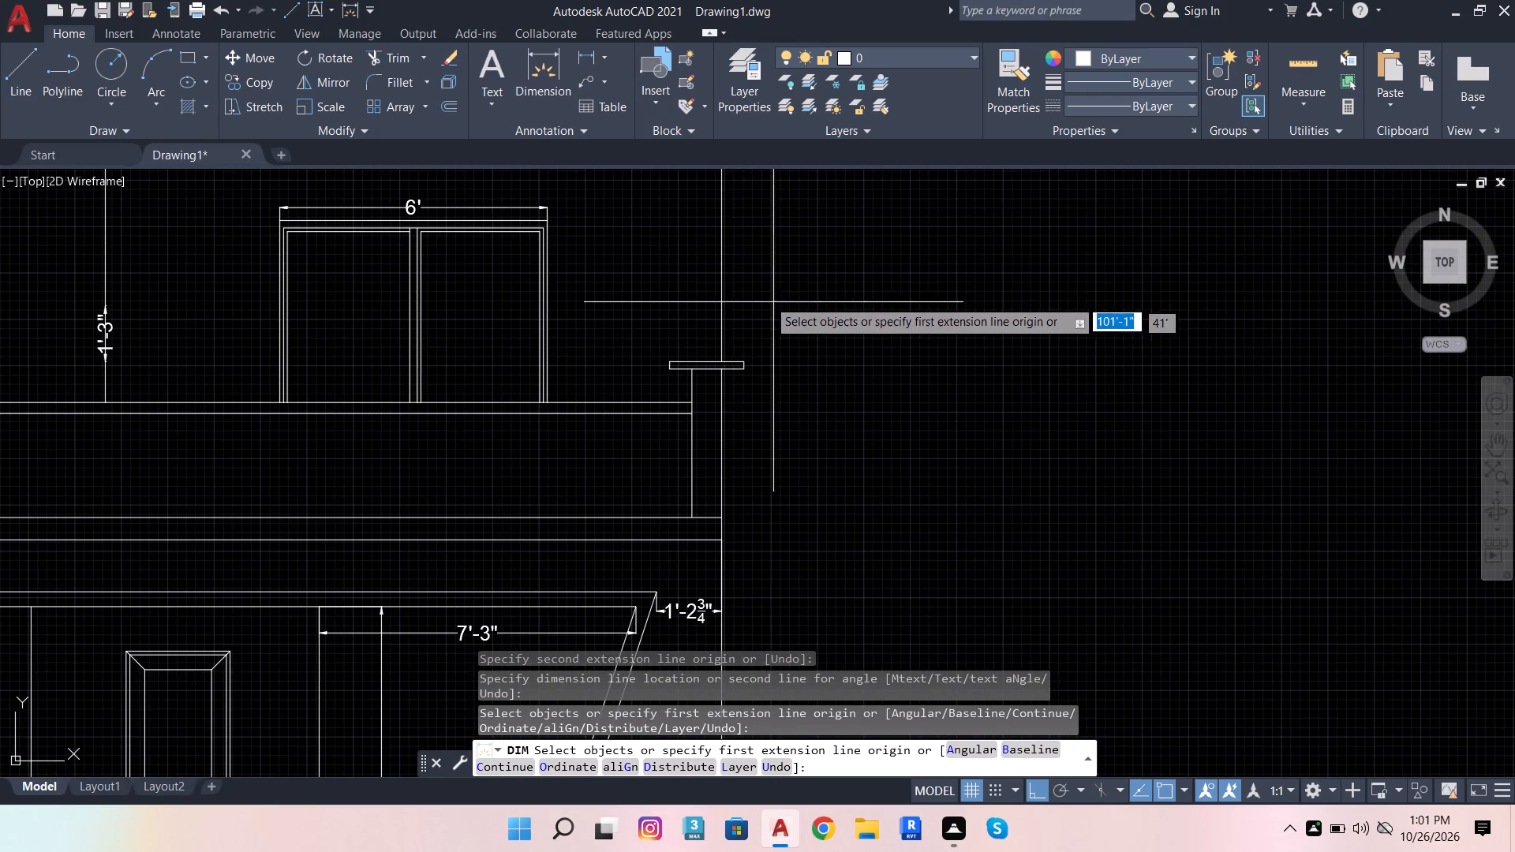
pyautogui.click(720, 519)
pyautogui.scroll(-5, 765, 527)
pyautogui.scroll(4, 782, 497)
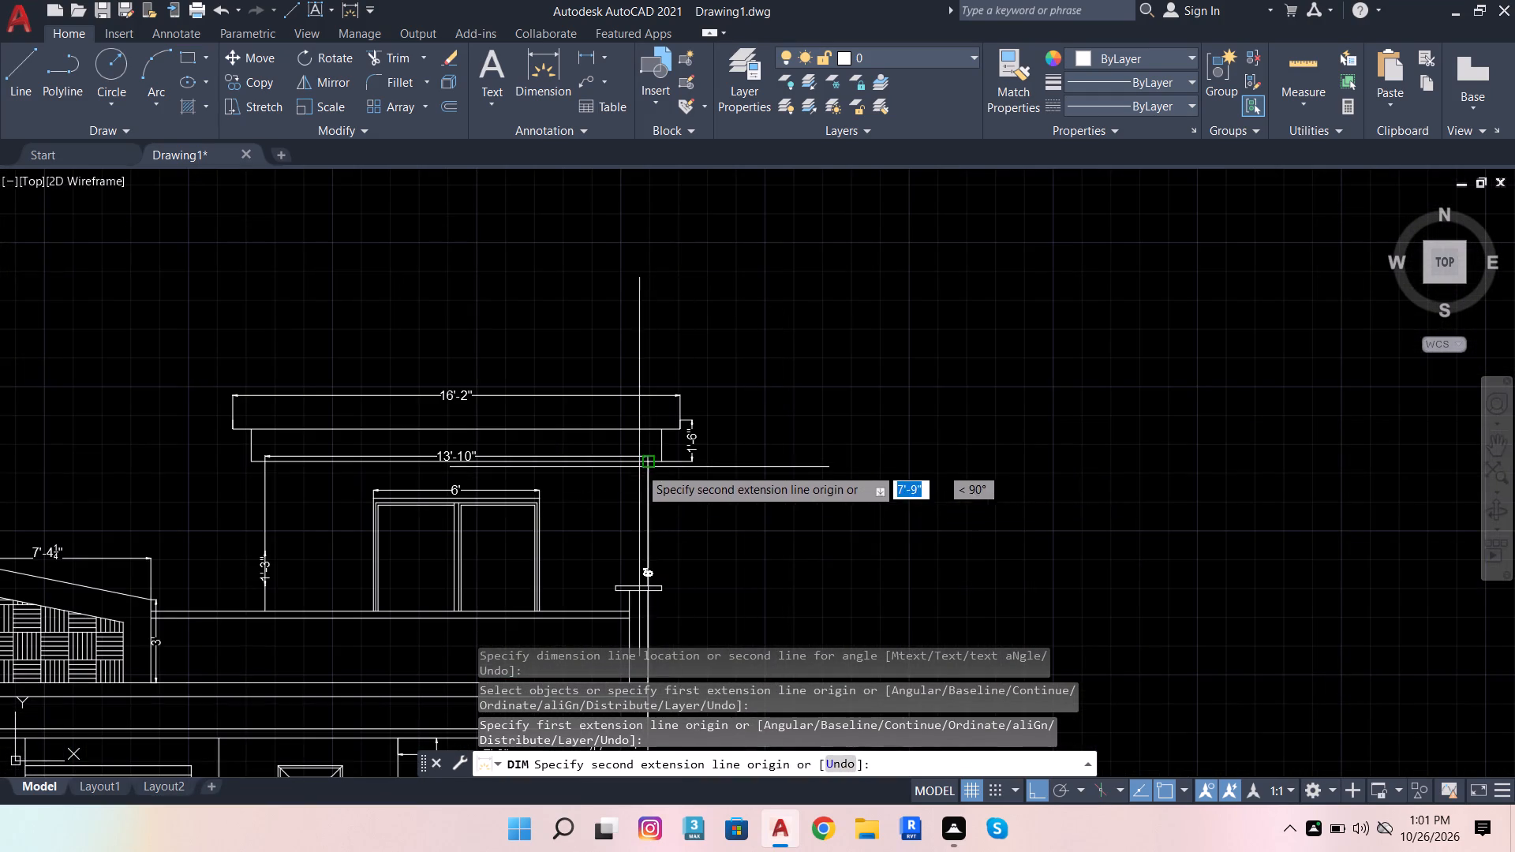
pyautogui.scroll(3, 652, 453)
pyautogui.click(627, 488)
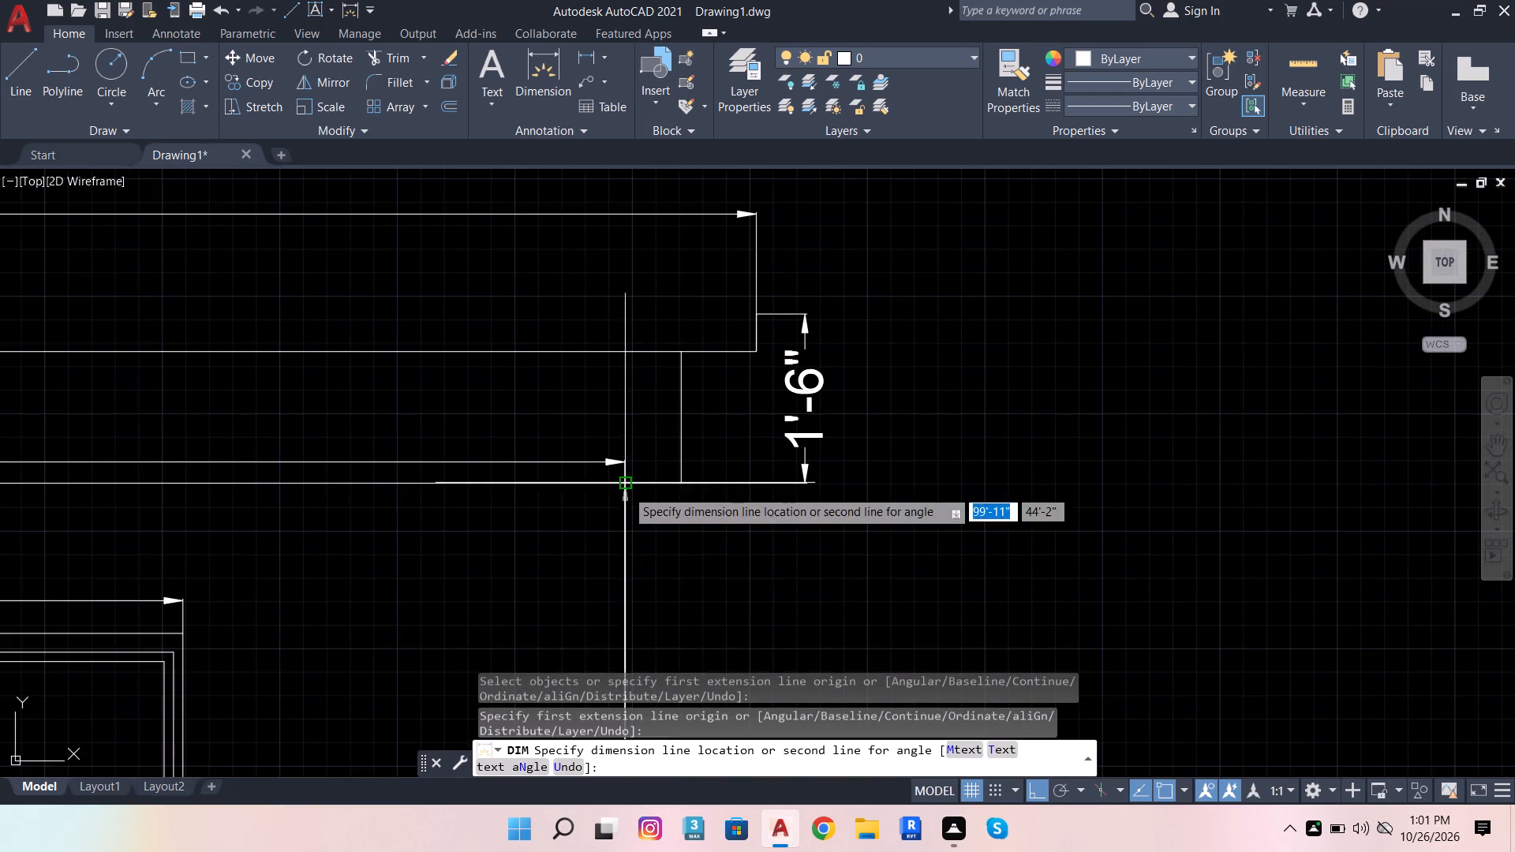
pyautogui.scroll(-4, 688, 518)
pyautogui.scroll(3, 740, 555)
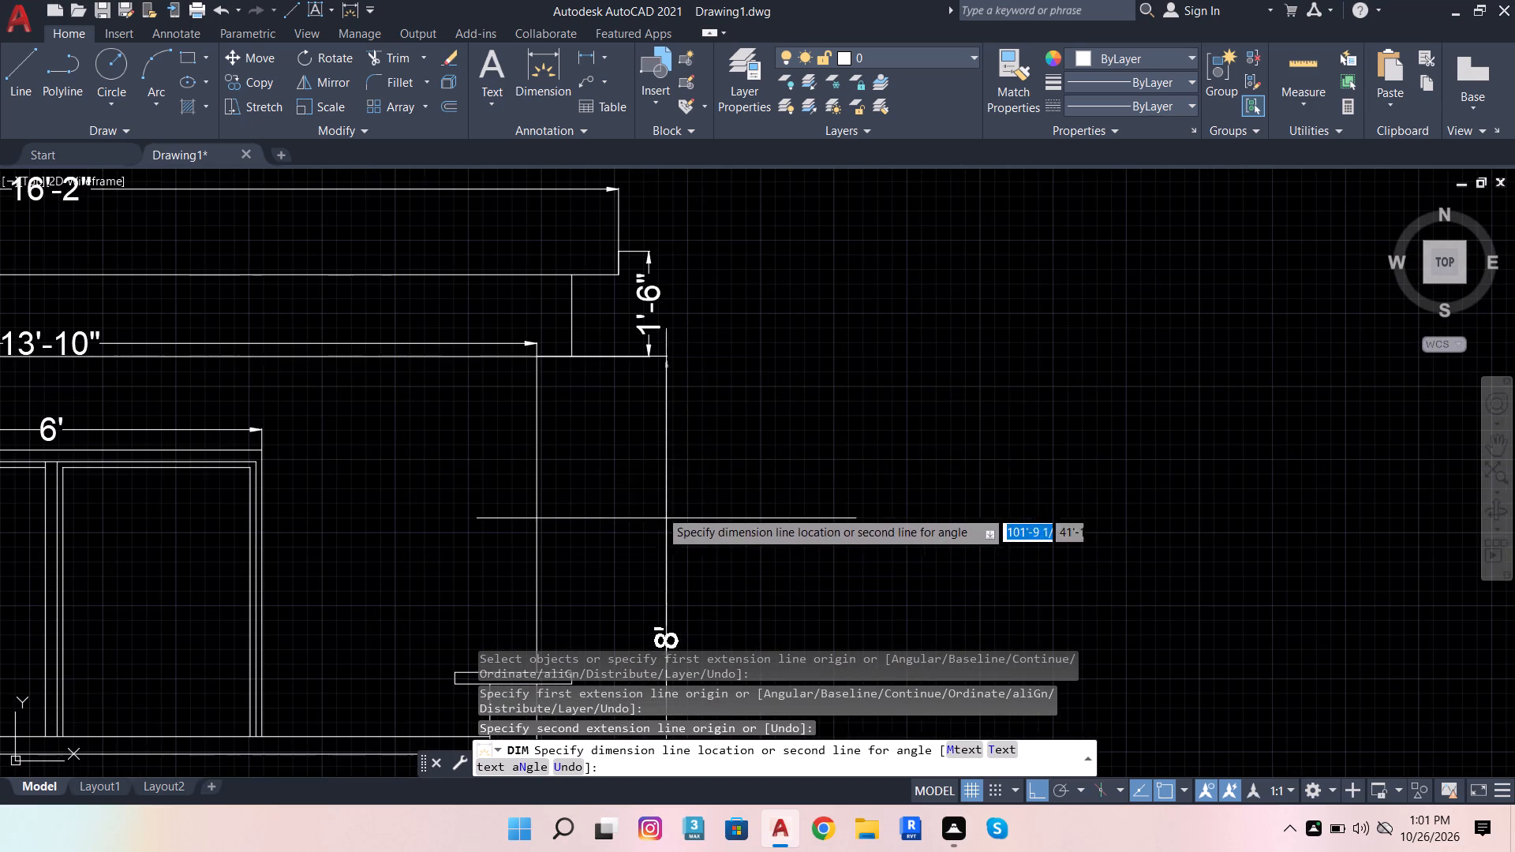
pyautogui.click(645, 359)
# Dimension the thickness of the slab band above the first floor at its right end, aligned with the top-floor height dimension.
pyautogui.scroll(-5, 720, 348)
pyautogui.scroll(1, 707, 491)
pyautogui.scroll(2, 724, 394)
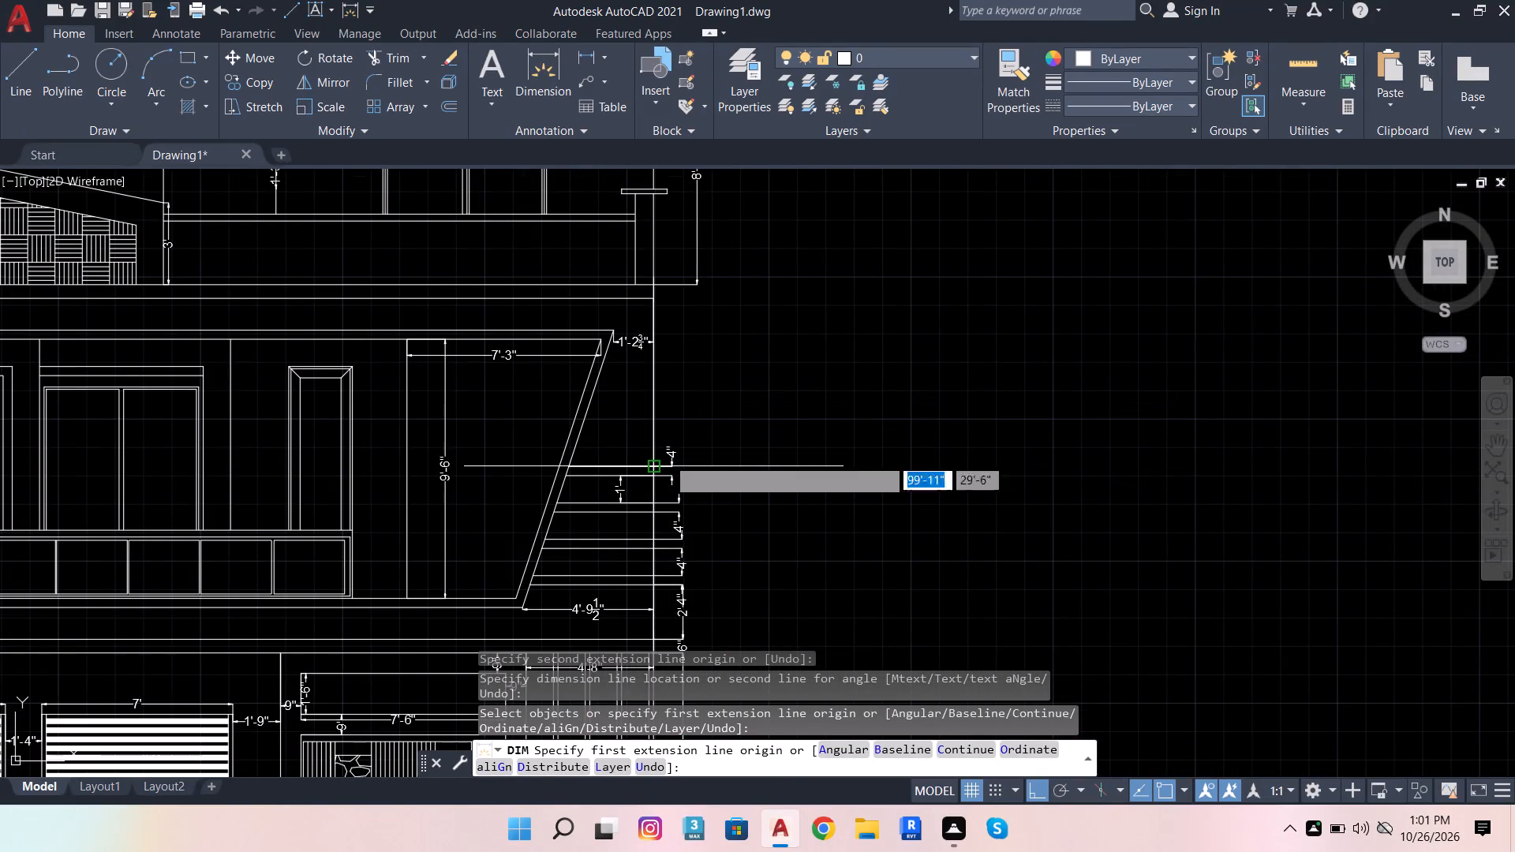
pyautogui.scroll(-1, 718, 452)
pyautogui.scroll(2, 690, 336)
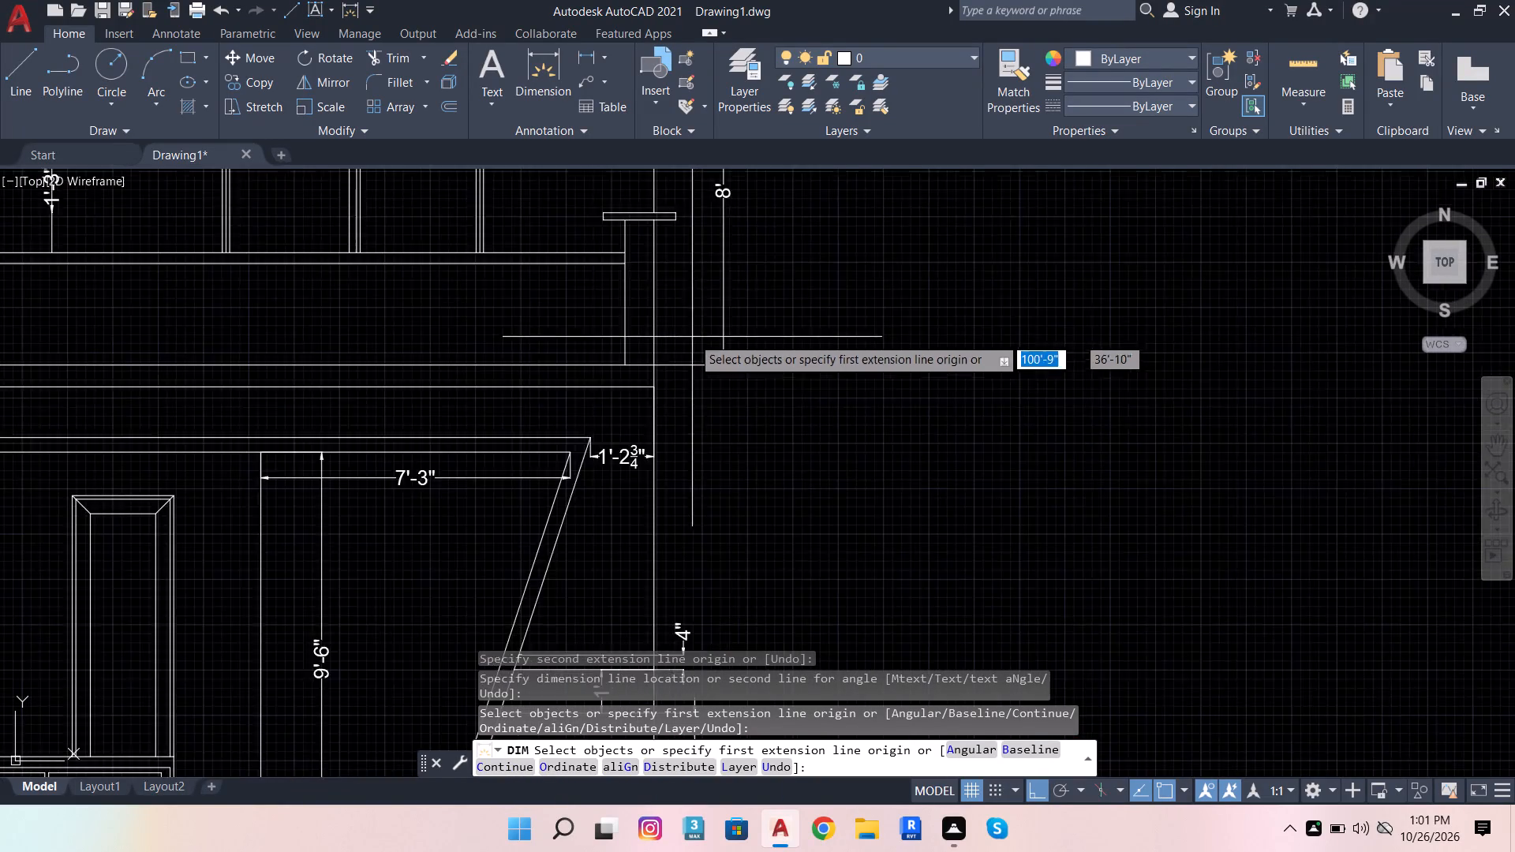
pyautogui.scroll(1, 694, 339)
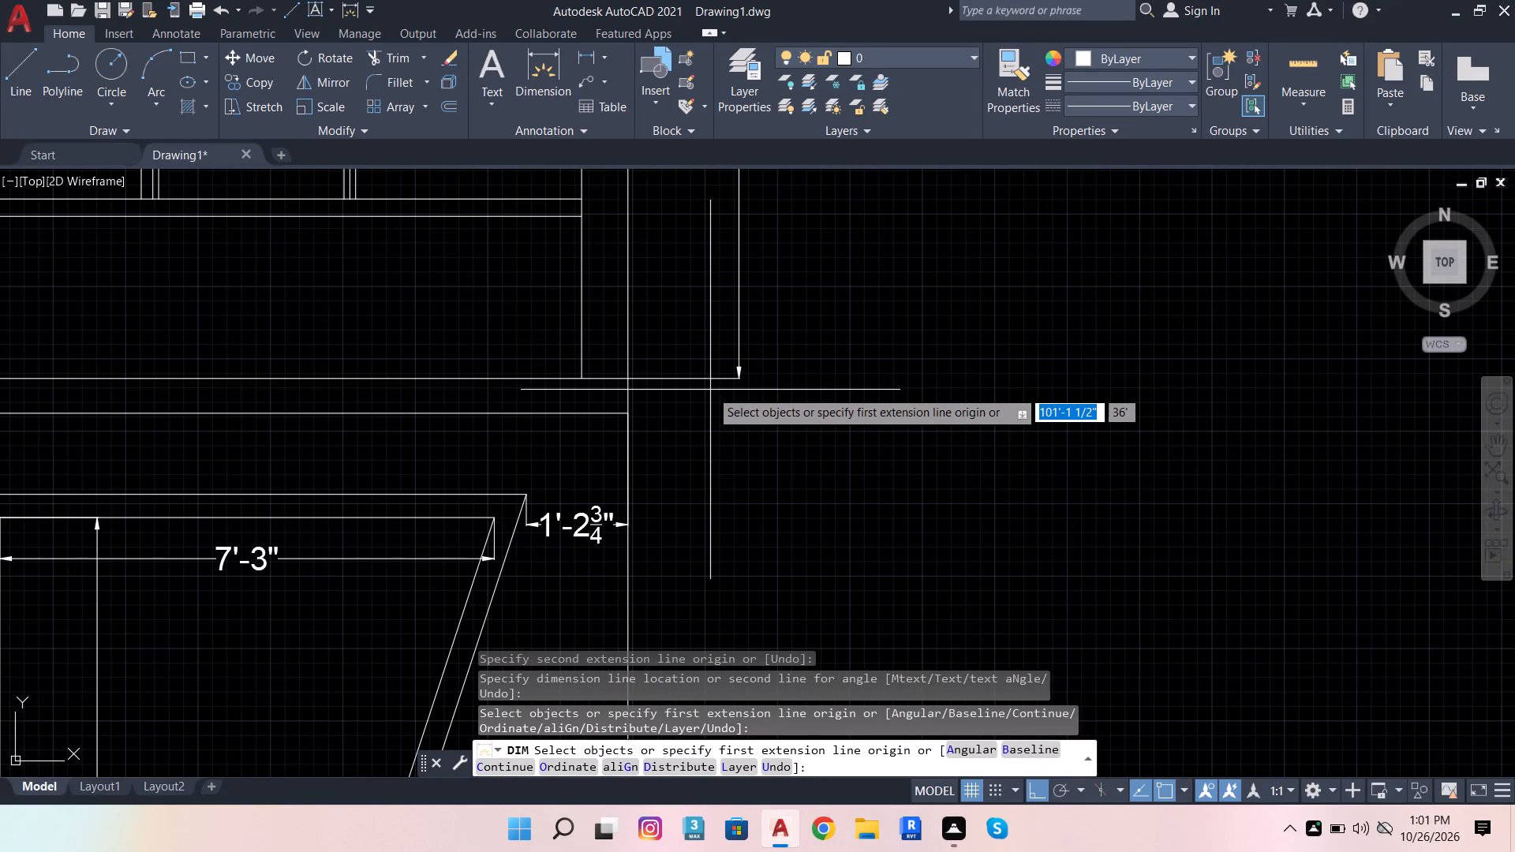
pyautogui.scroll(2, 674, 401)
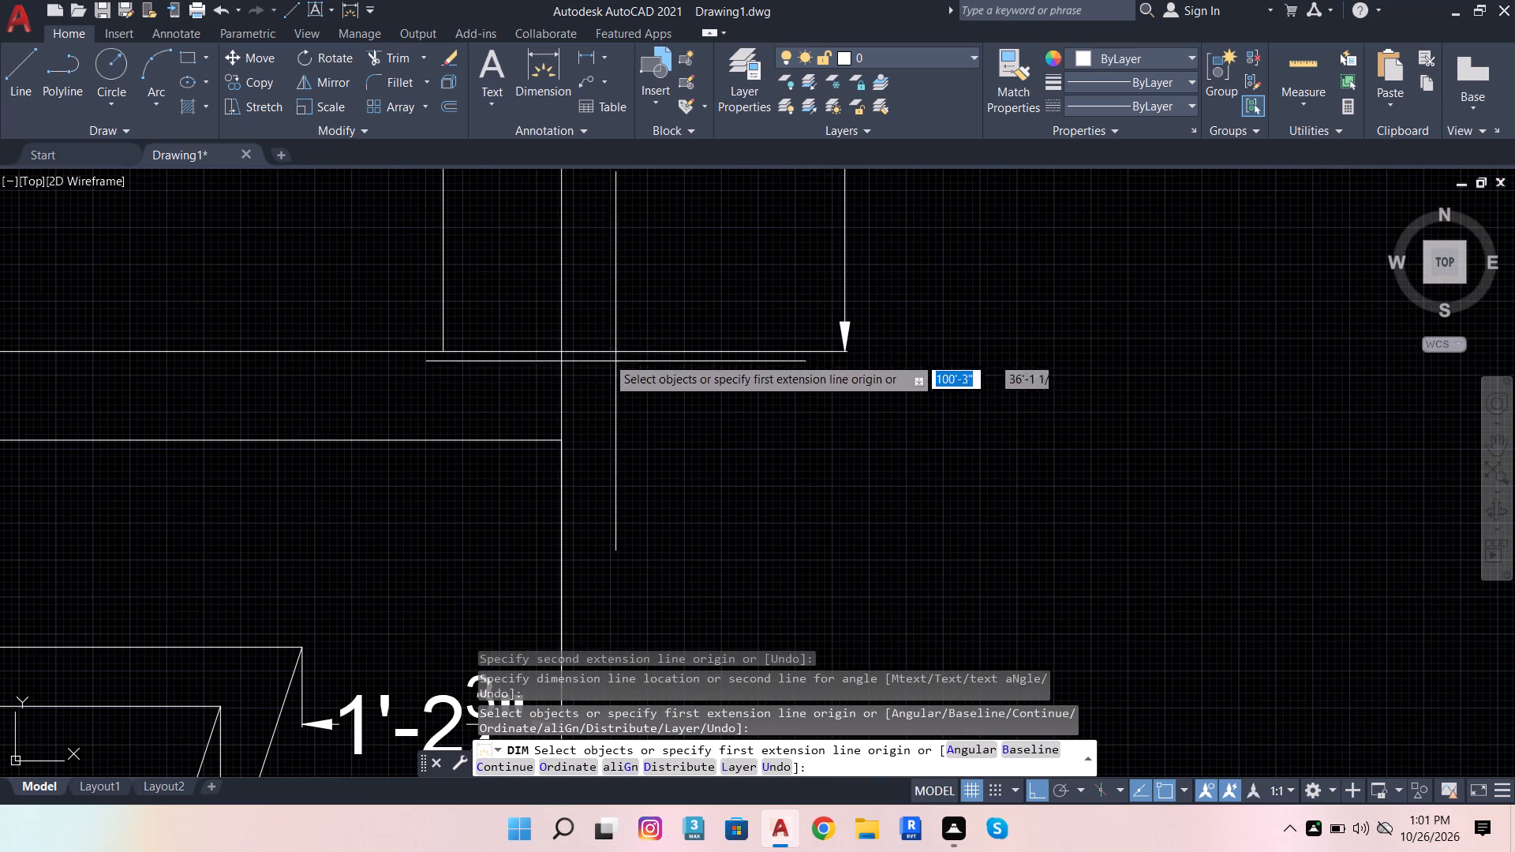
pyautogui.click(561, 349)
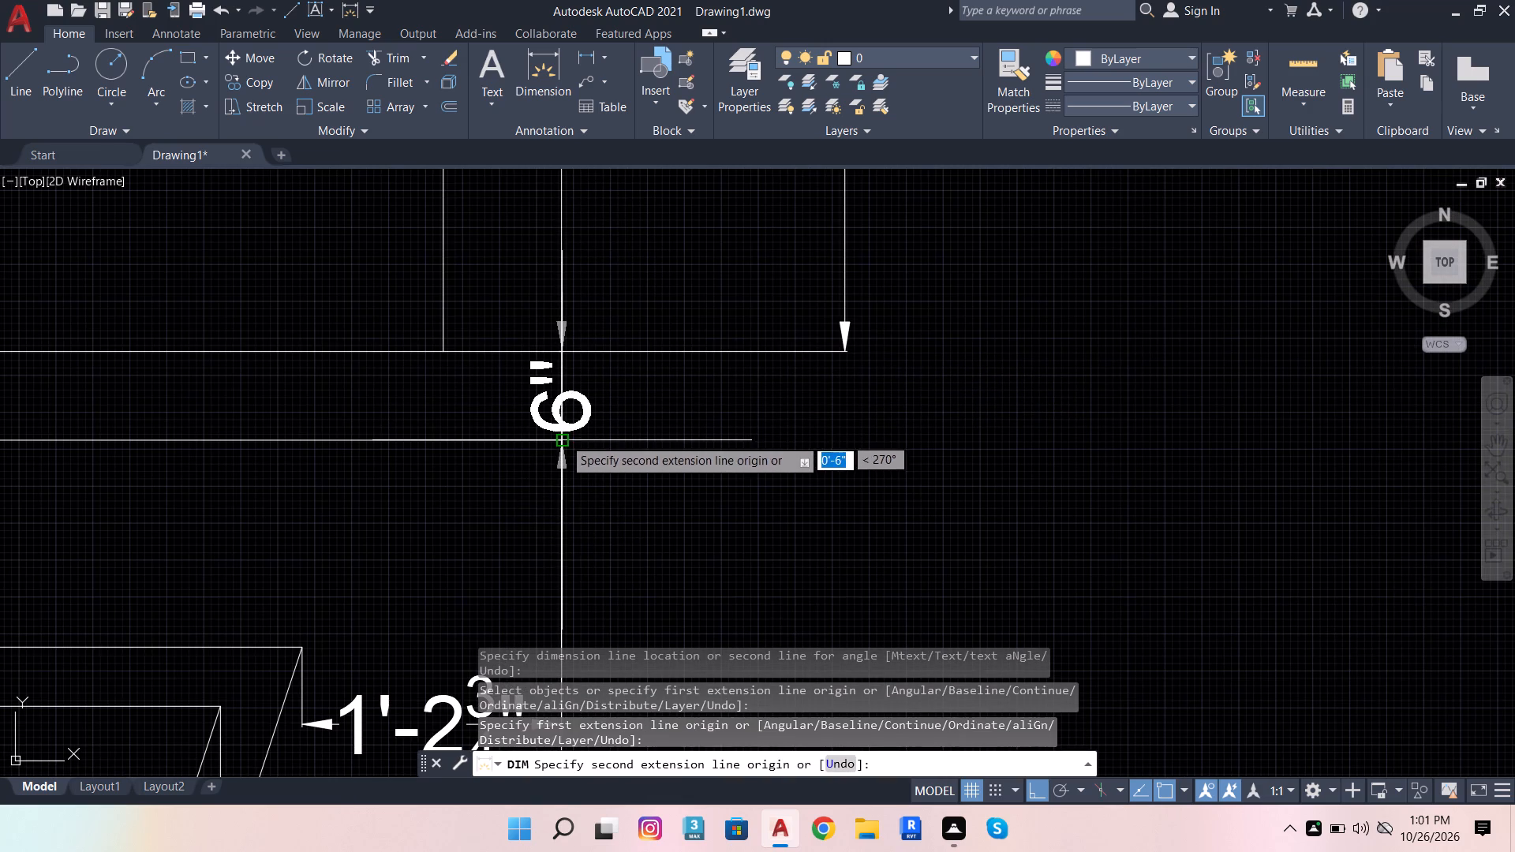
pyautogui.click(562, 443)
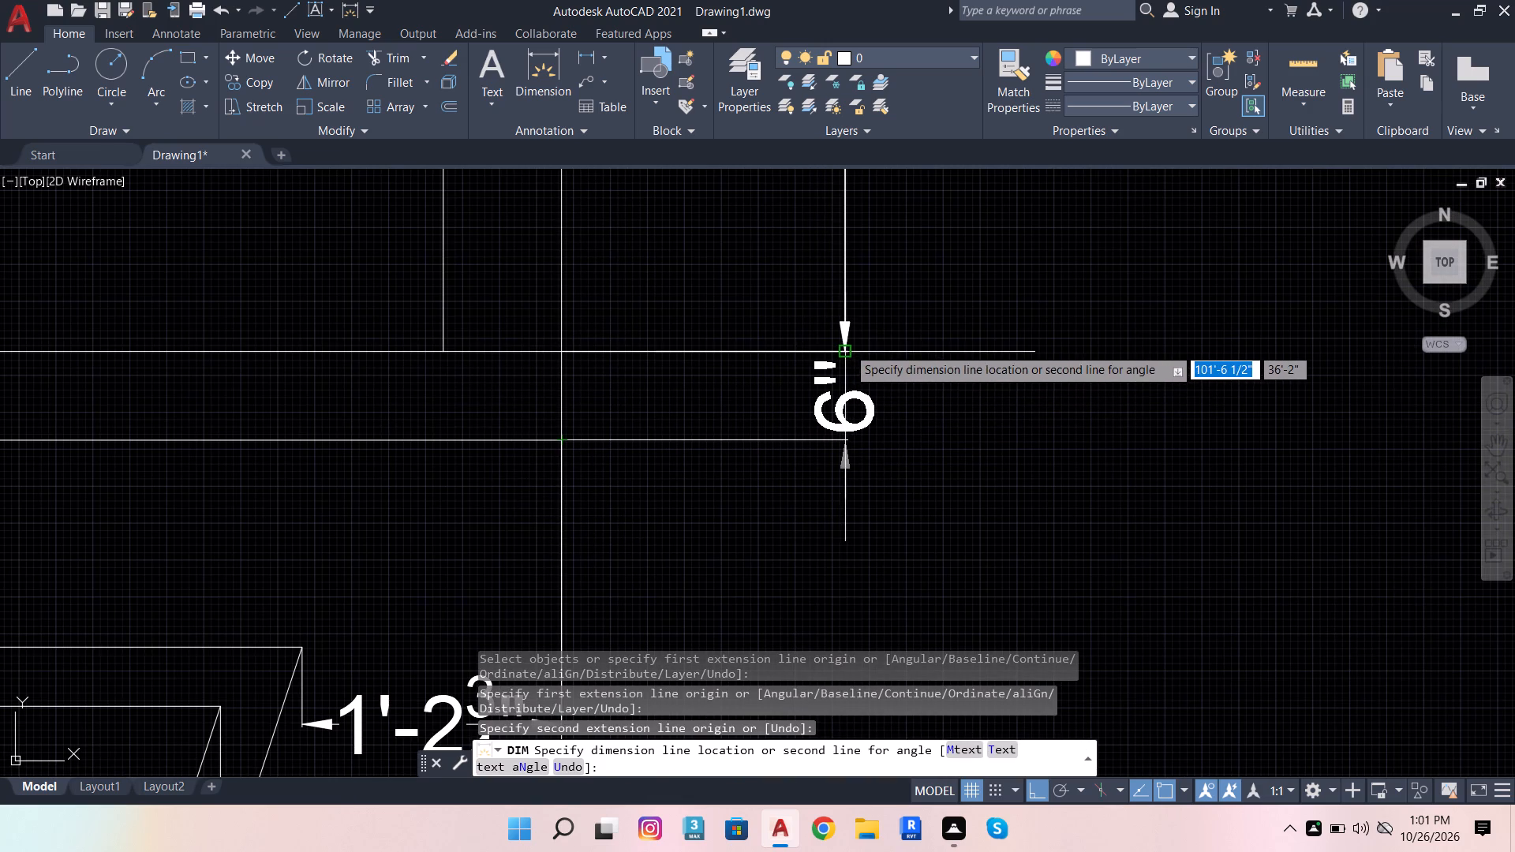
pyautogui.click(849, 347)
# Dimension the upper edge of the rectangular panel above the entrance gate, placing the dimension just inside the panel.
pyautogui.scroll(-8, 868, 344)
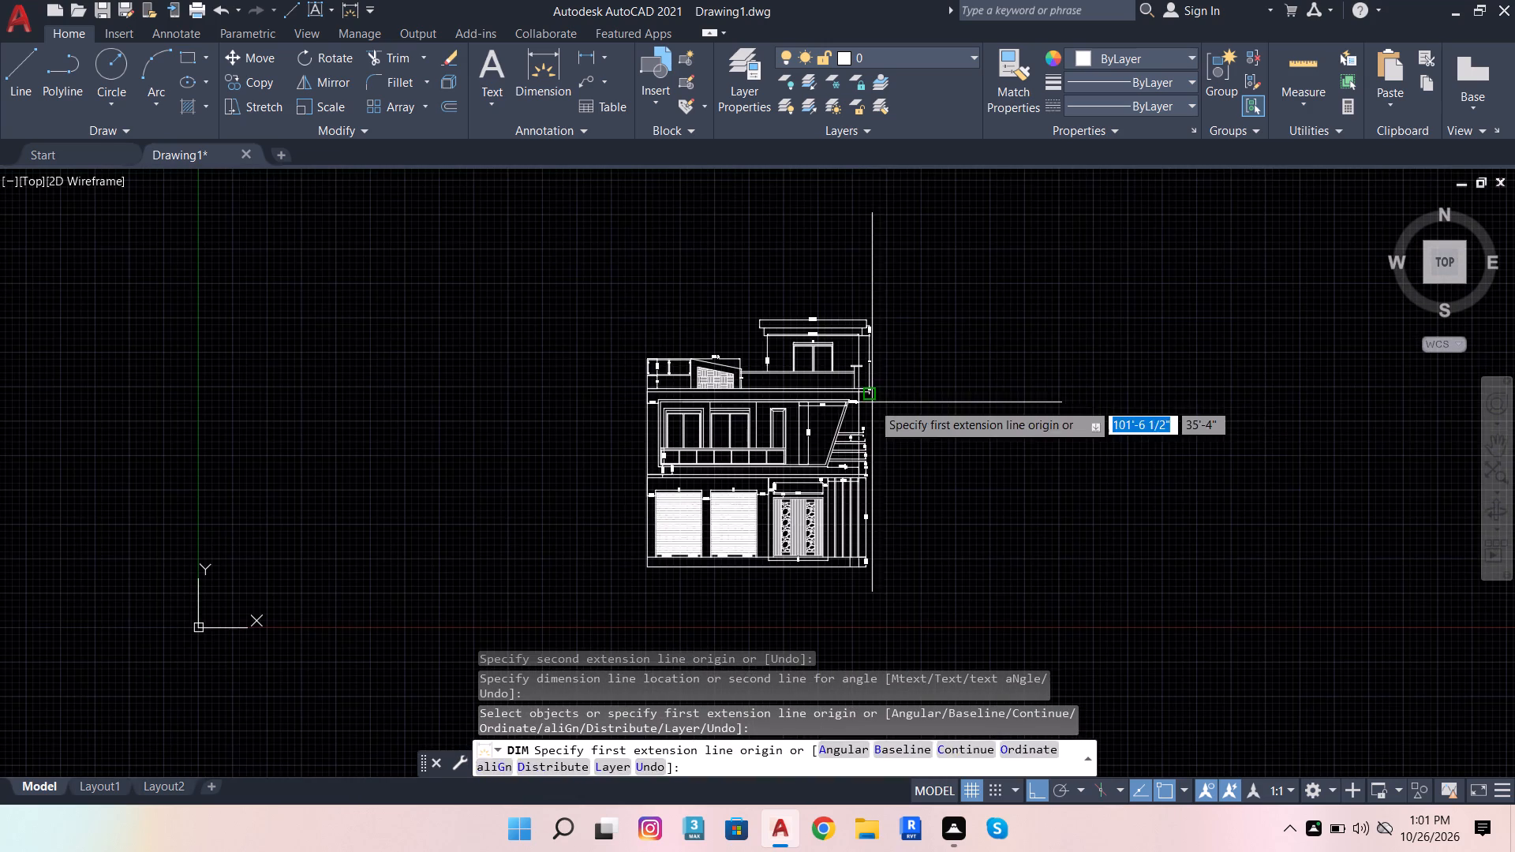
pyautogui.scroll(4, 683, 402)
pyautogui.scroll(-4, 424, 498)
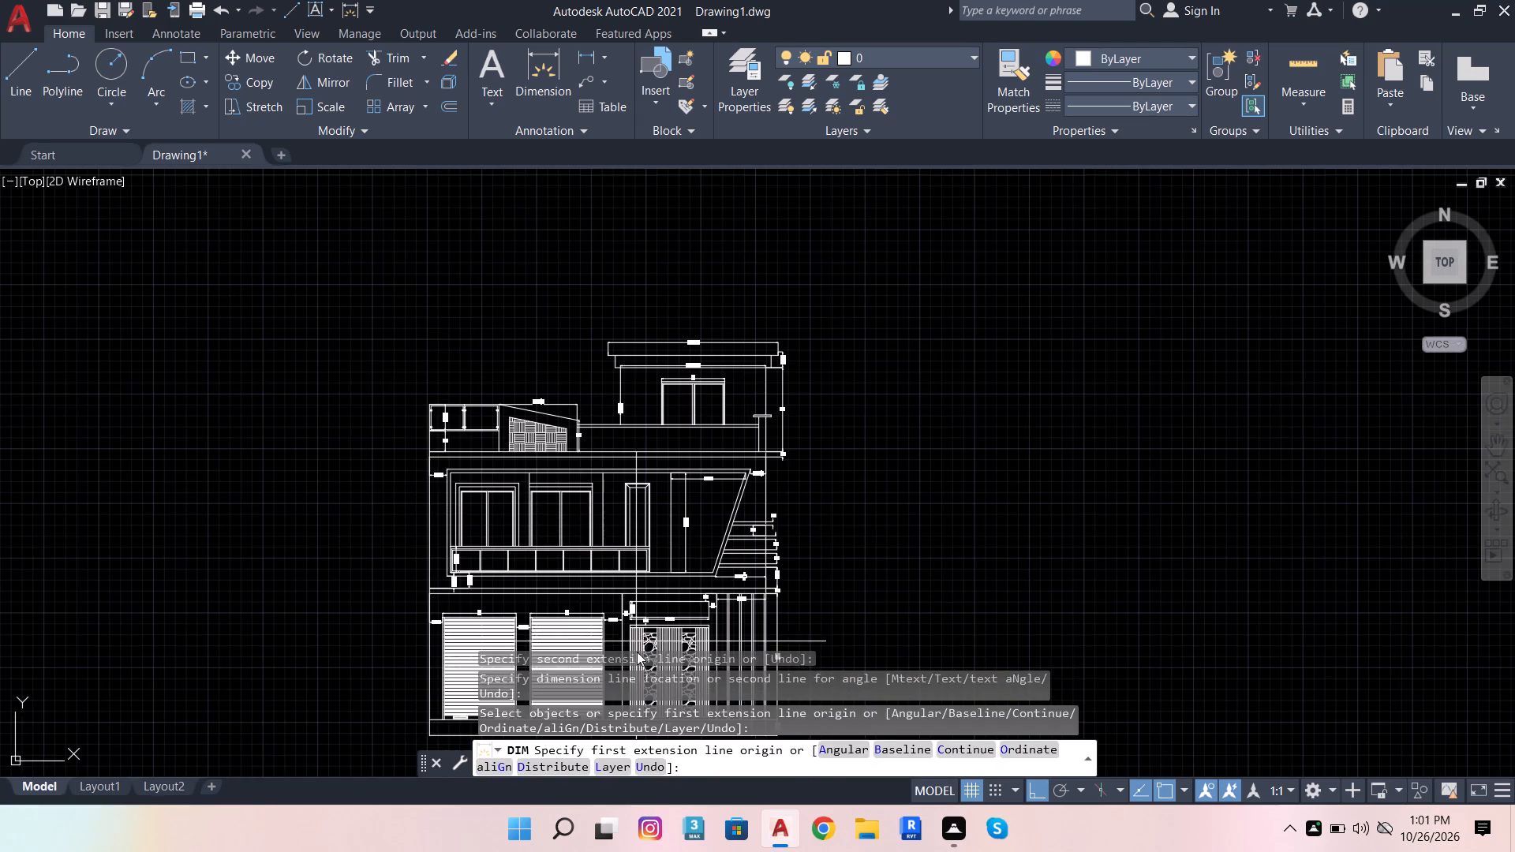
pyautogui.scroll(-5, 589, 443)
pyautogui.scroll(5, 589, 520)
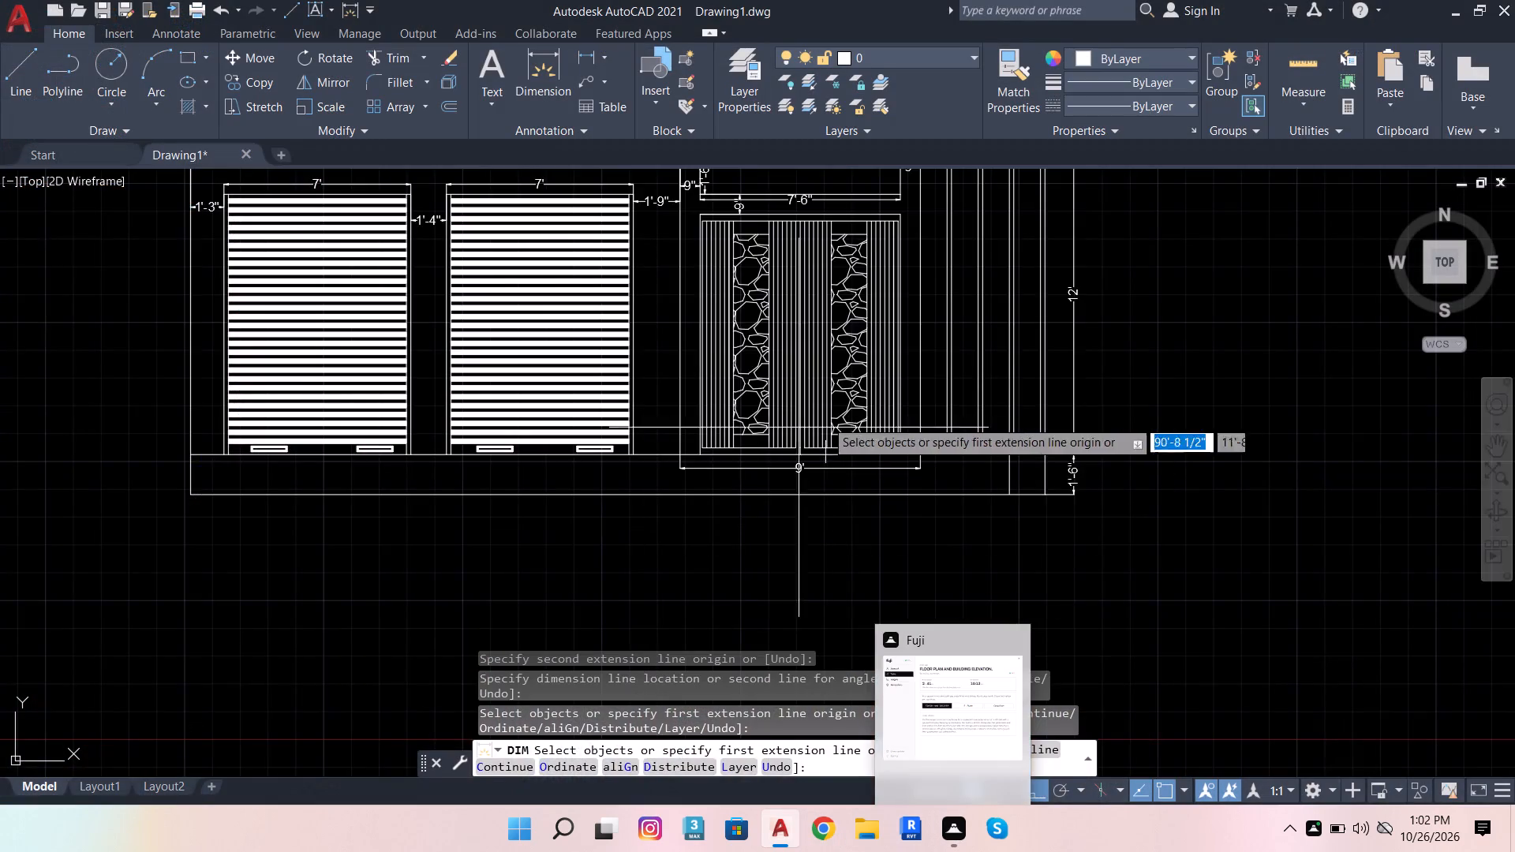
pyautogui.scroll(-4, 837, 448)
pyautogui.scroll(4, 915, 391)
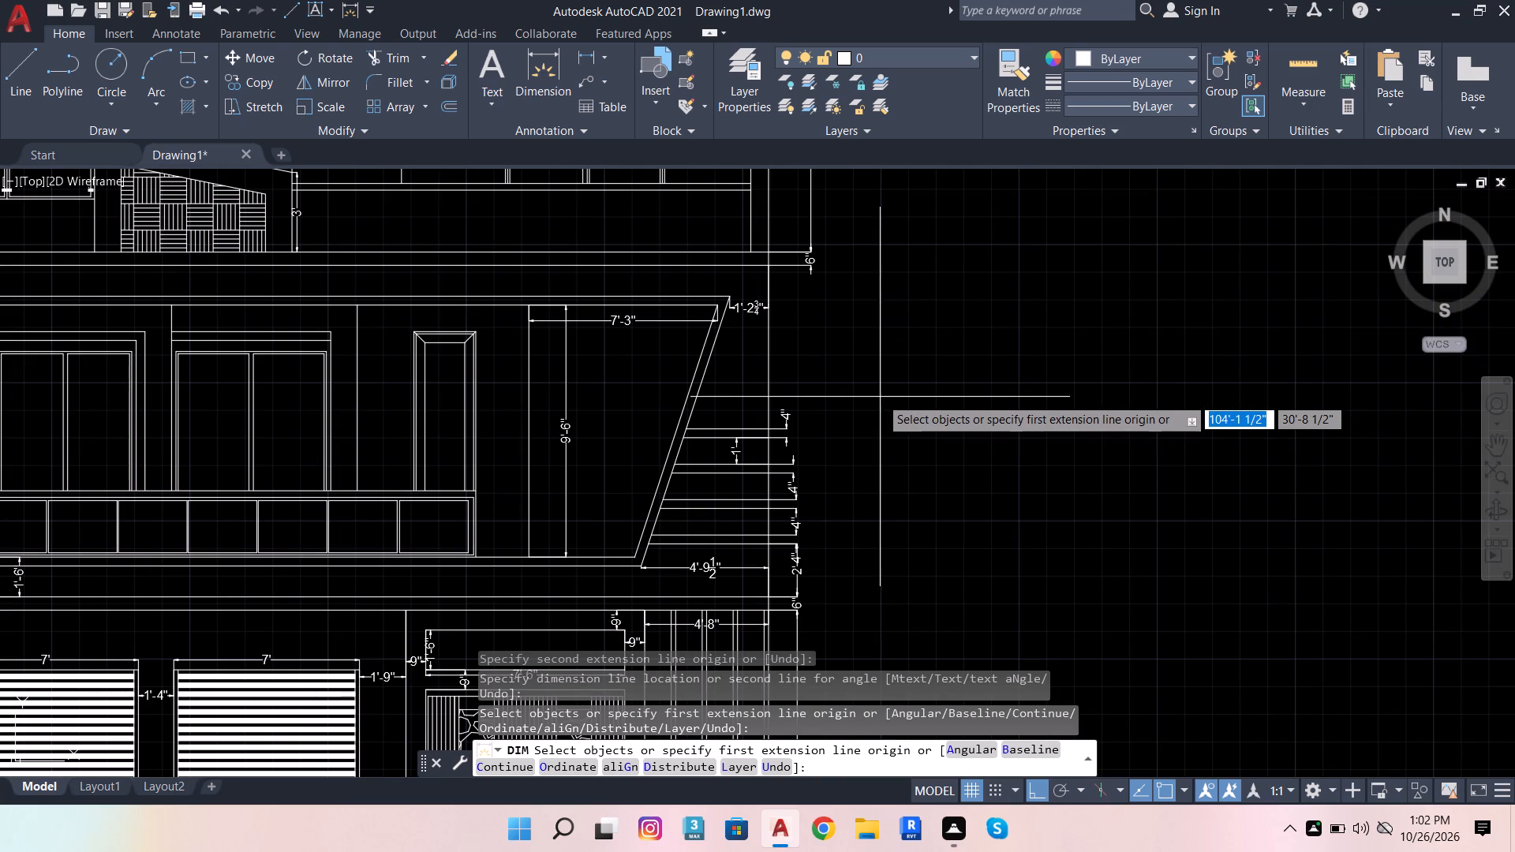
pyautogui.scroll(-4, 607, 458)
pyautogui.scroll(5, 594, 485)
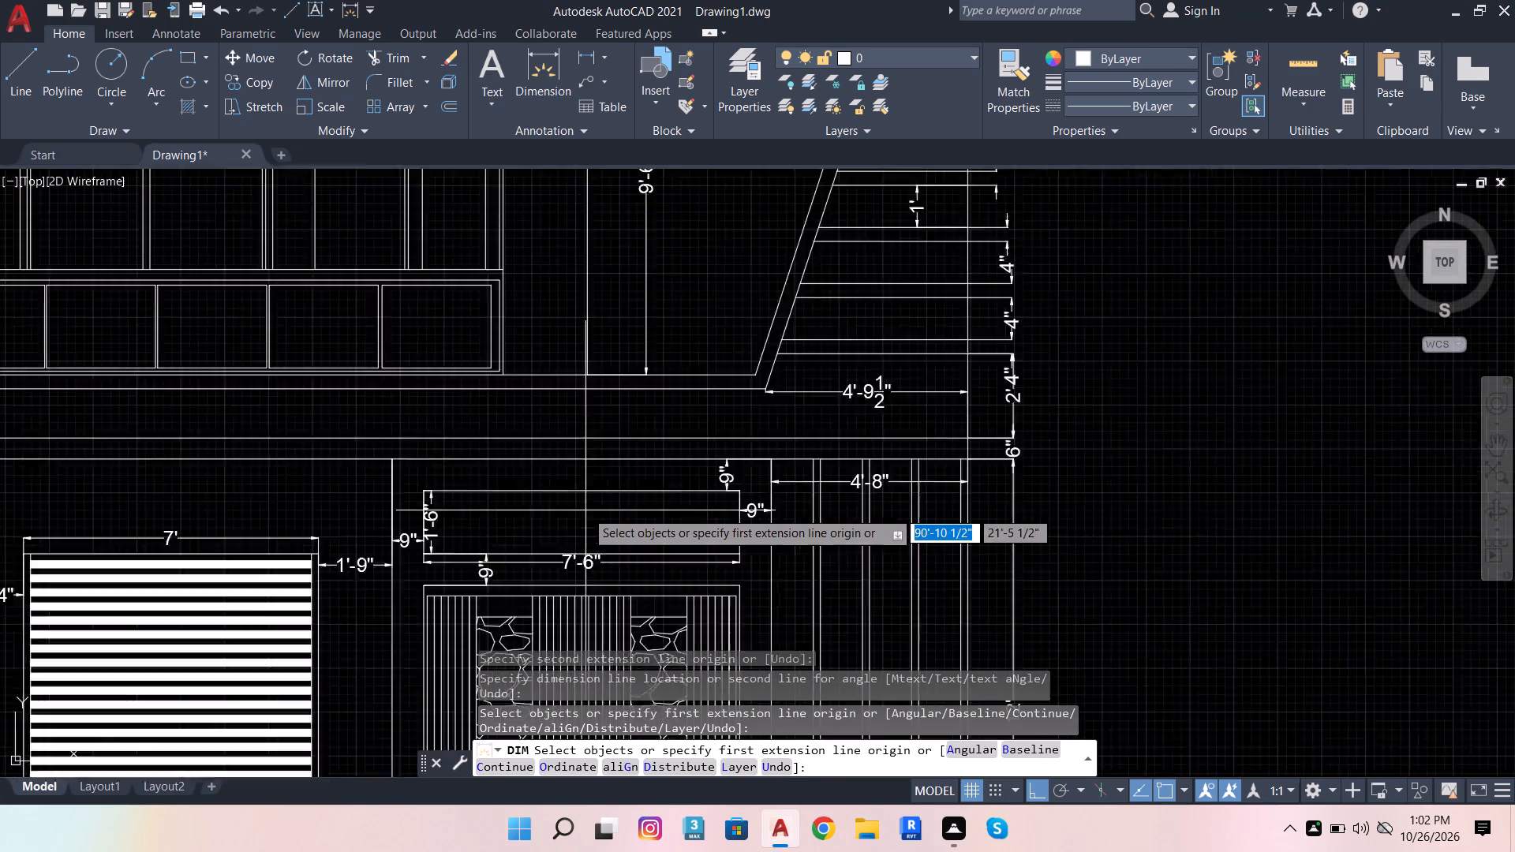
pyautogui.scroll(2, 585, 510)
pyautogui.click(574, 468)
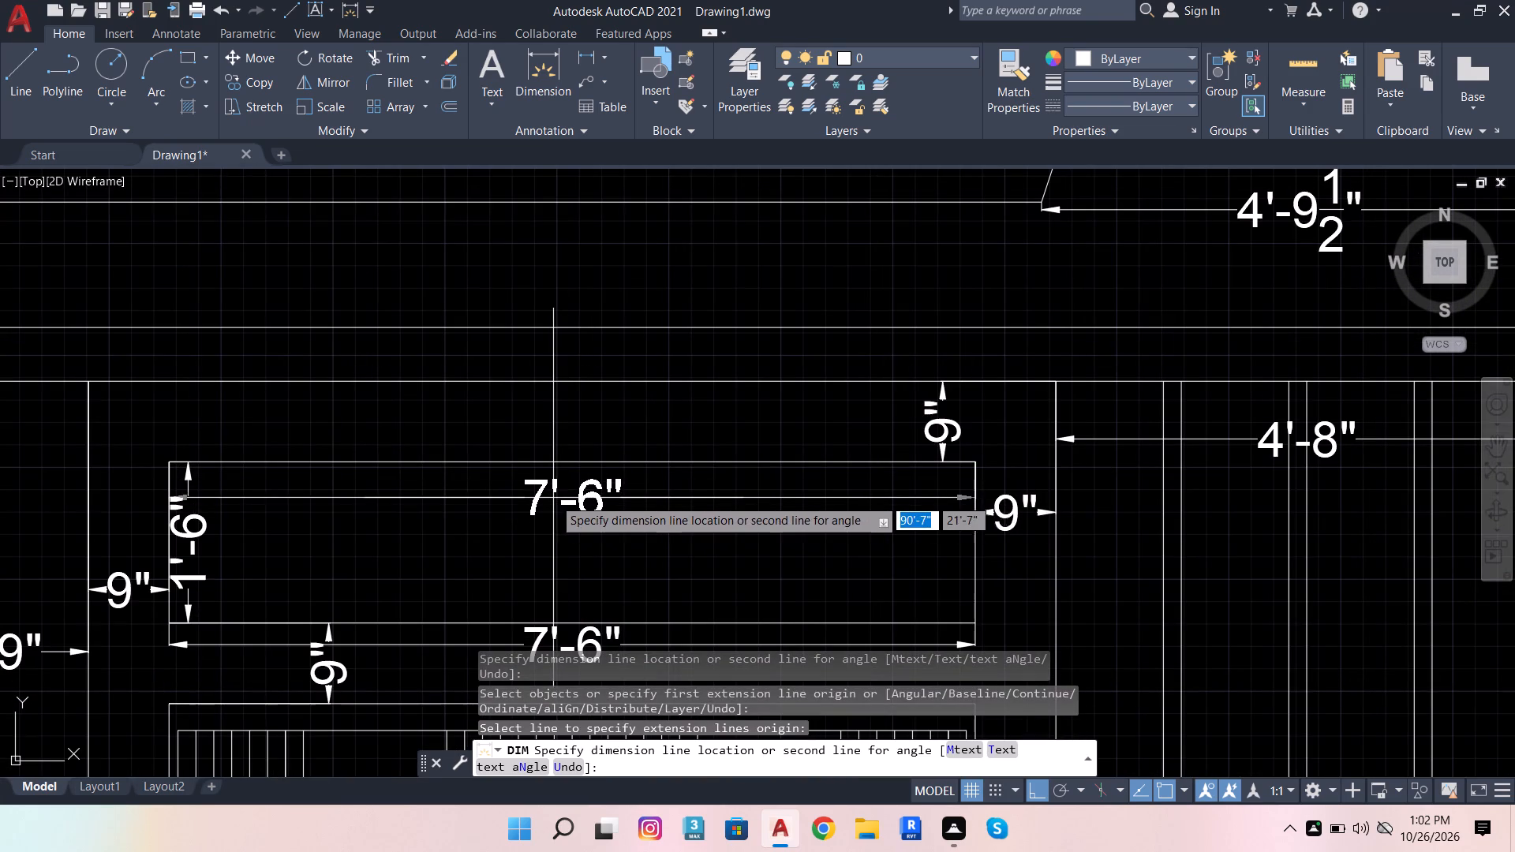
pyautogui.click(552, 495)
# Dimension the vertical gap between the slab band's underside and the top edge of the panel above the entrance gate, near the panel's left end.
pyautogui.scroll(-4, 643, 579)
pyautogui.scroll(4, 614, 548)
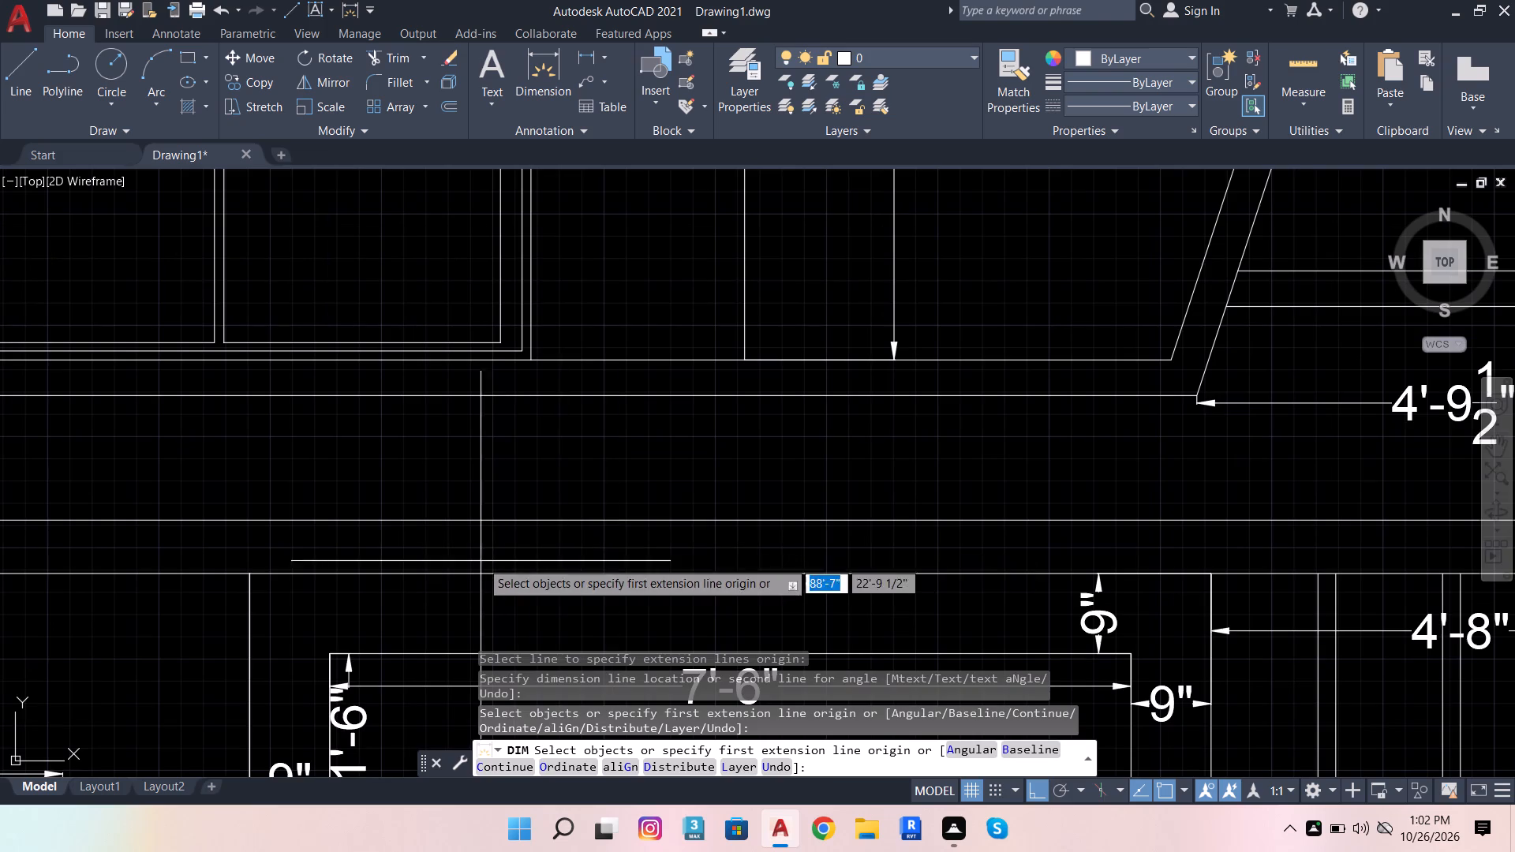
pyautogui.scroll(-2, 436, 554)
pyautogui.scroll(3, 341, 567)
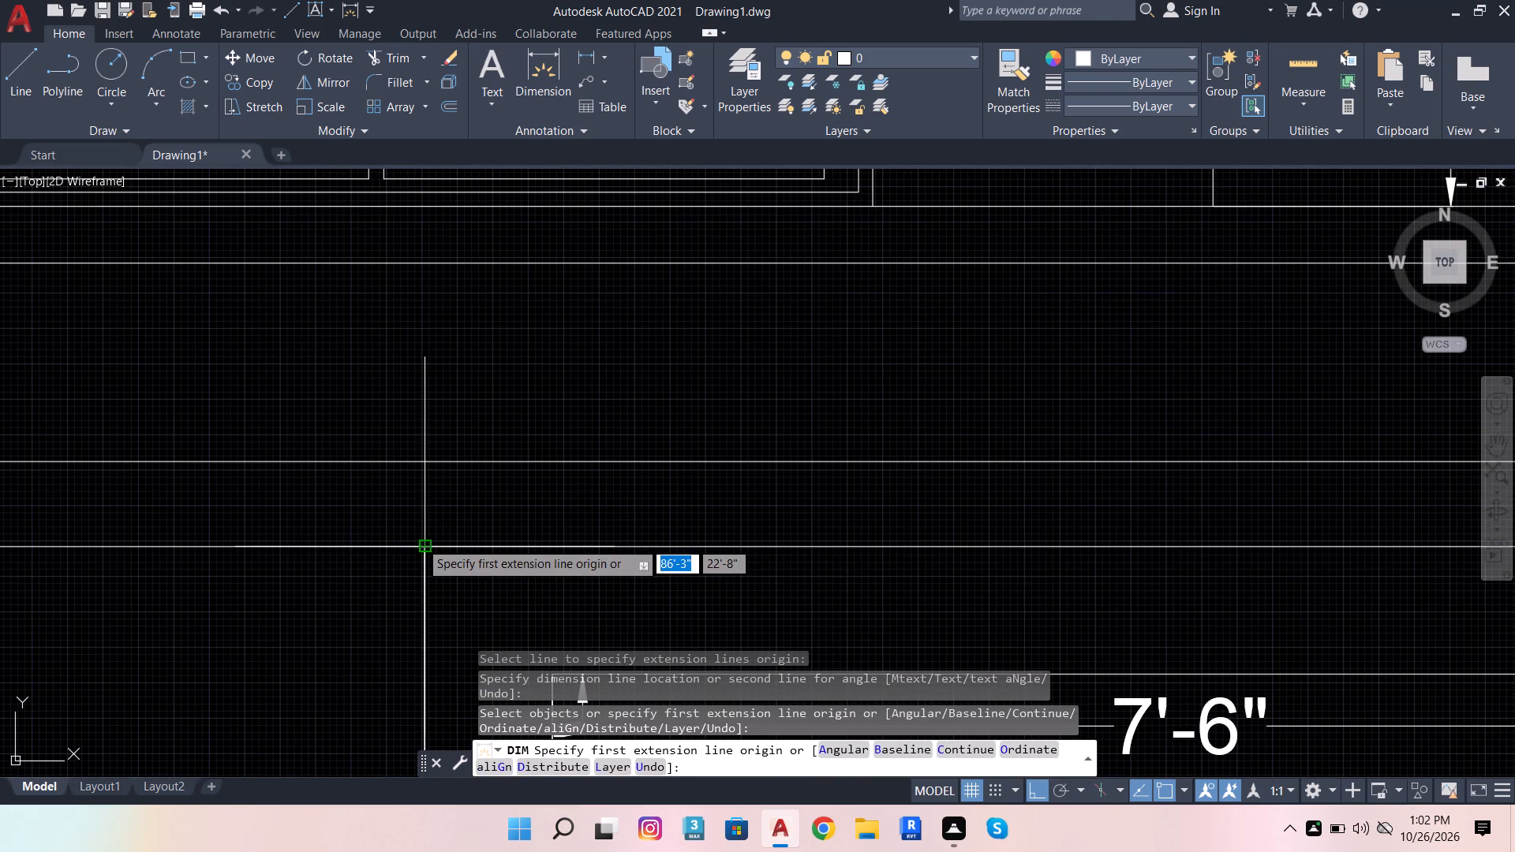
pyautogui.click(420, 541)
pyautogui.scroll(-3, 463, 488)
pyautogui.scroll(3, 494, 532)
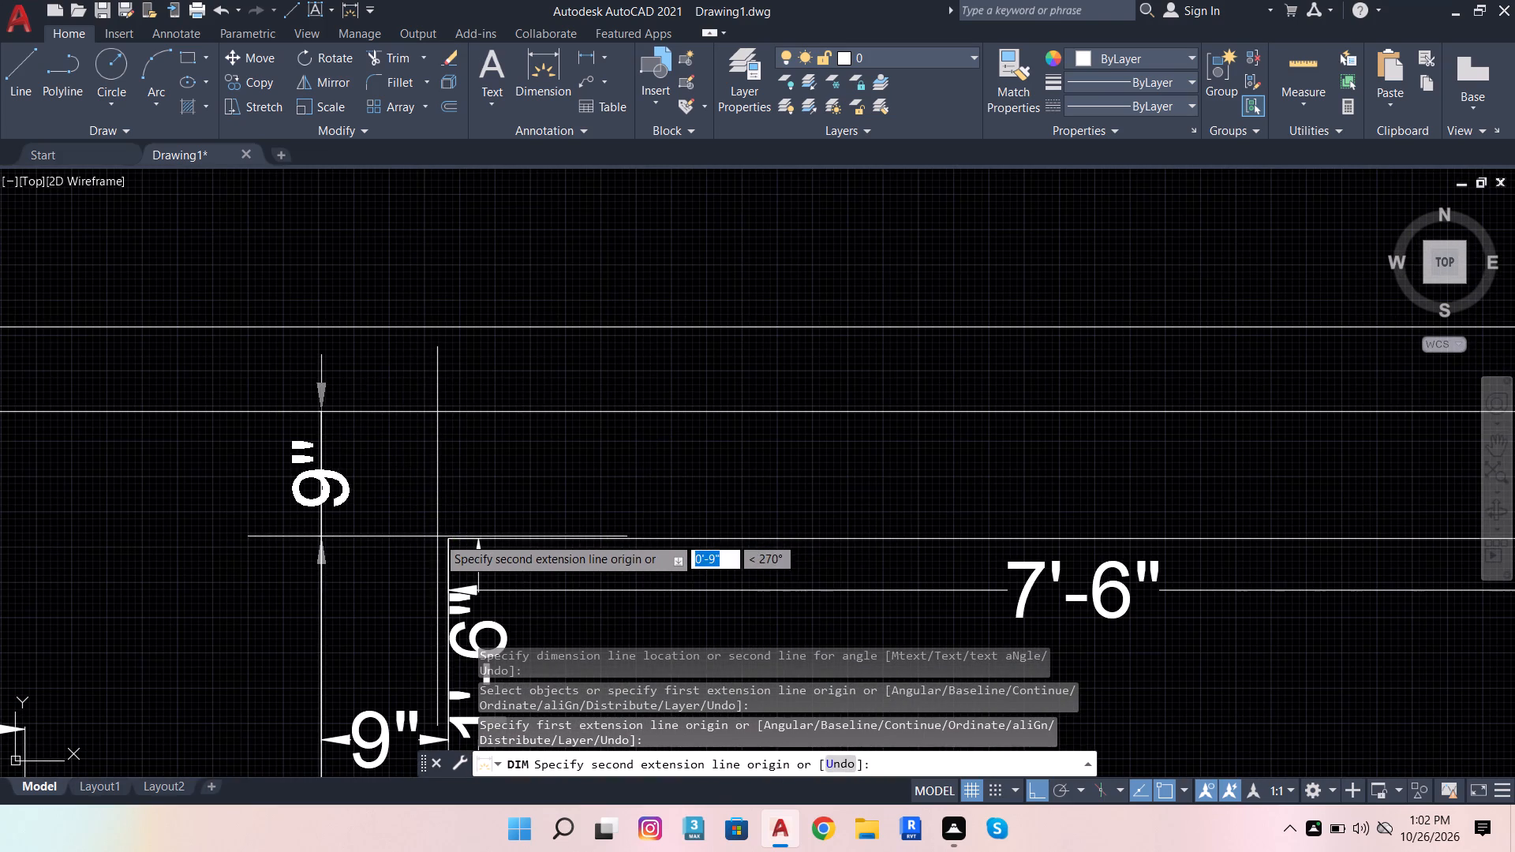
pyautogui.click(454, 535)
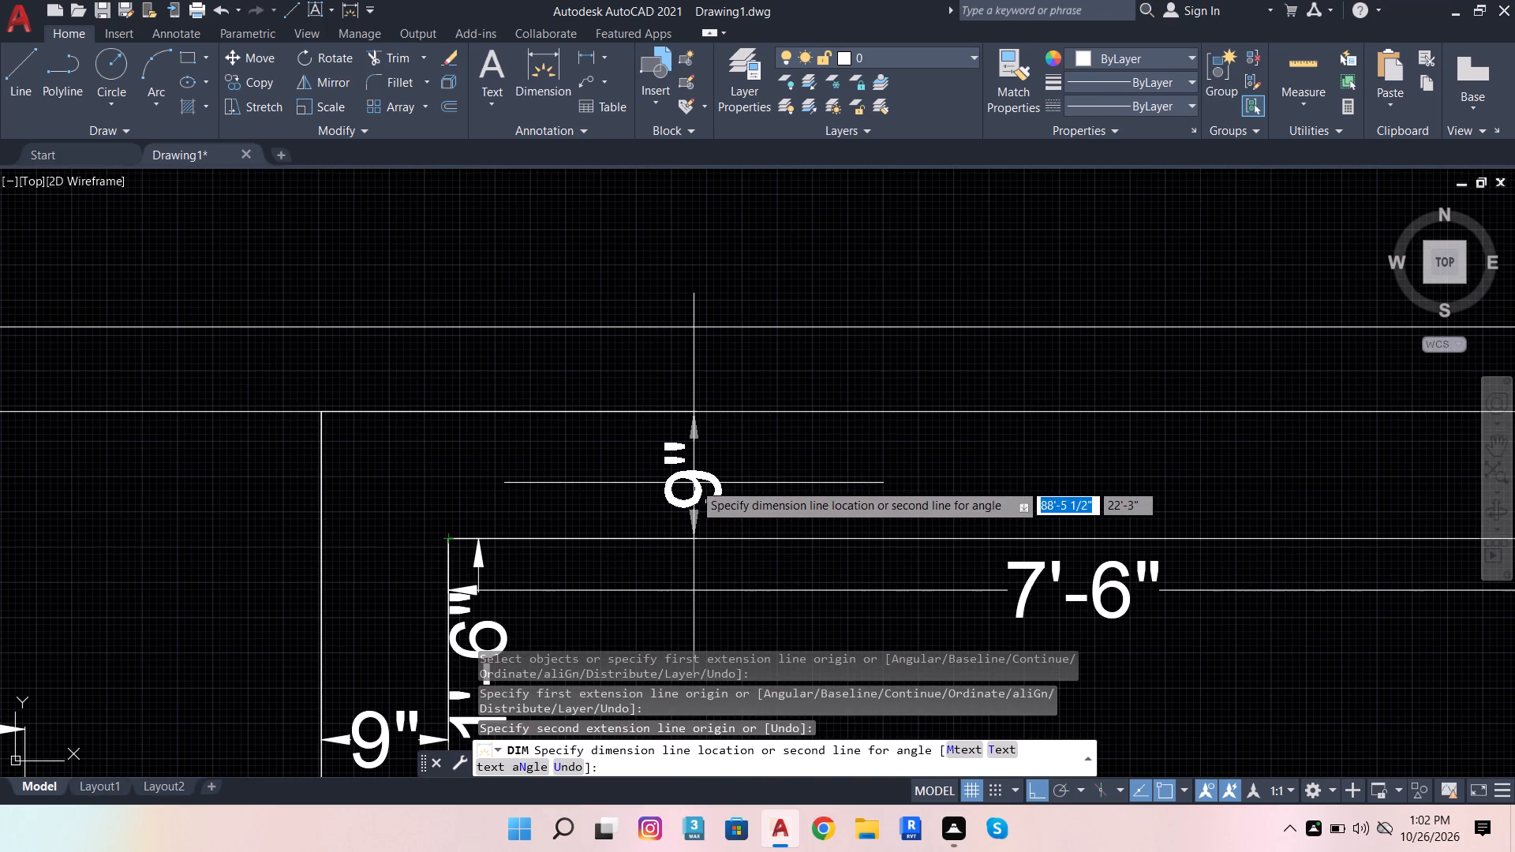
pyautogui.click(694, 483)
# Dimension the thickness of the slab band above the ground floor at its left end, placing it just outside the left wall.
pyautogui.scroll(-5, 114, 457)
pyautogui.scroll(-4, 589, 429)
pyautogui.scroll(3, 456, 457)
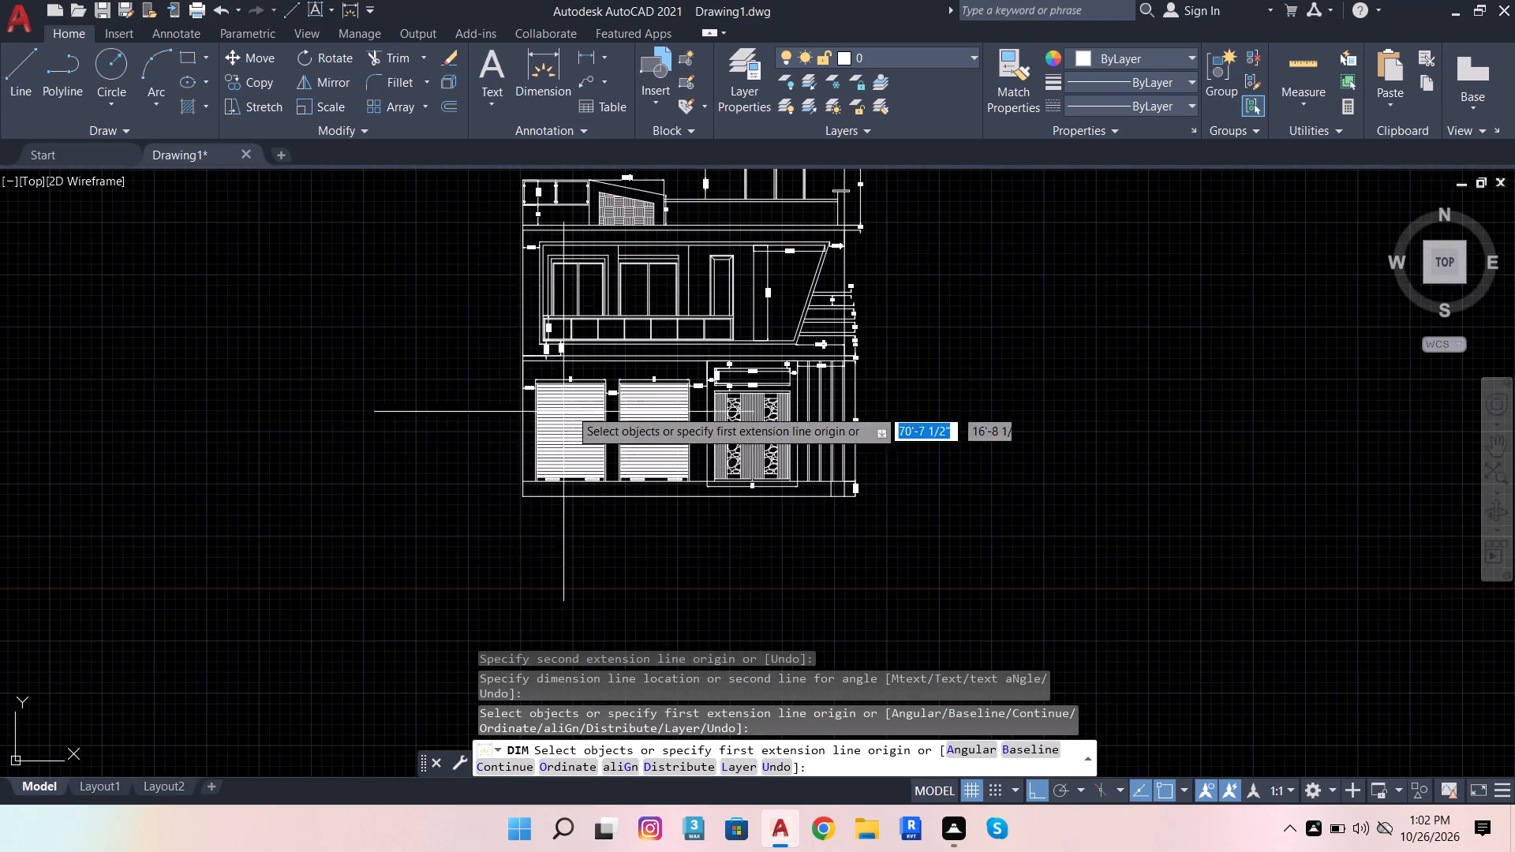
pyautogui.scroll(4, 600, 383)
pyautogui.scroll(-1, 603, 364)
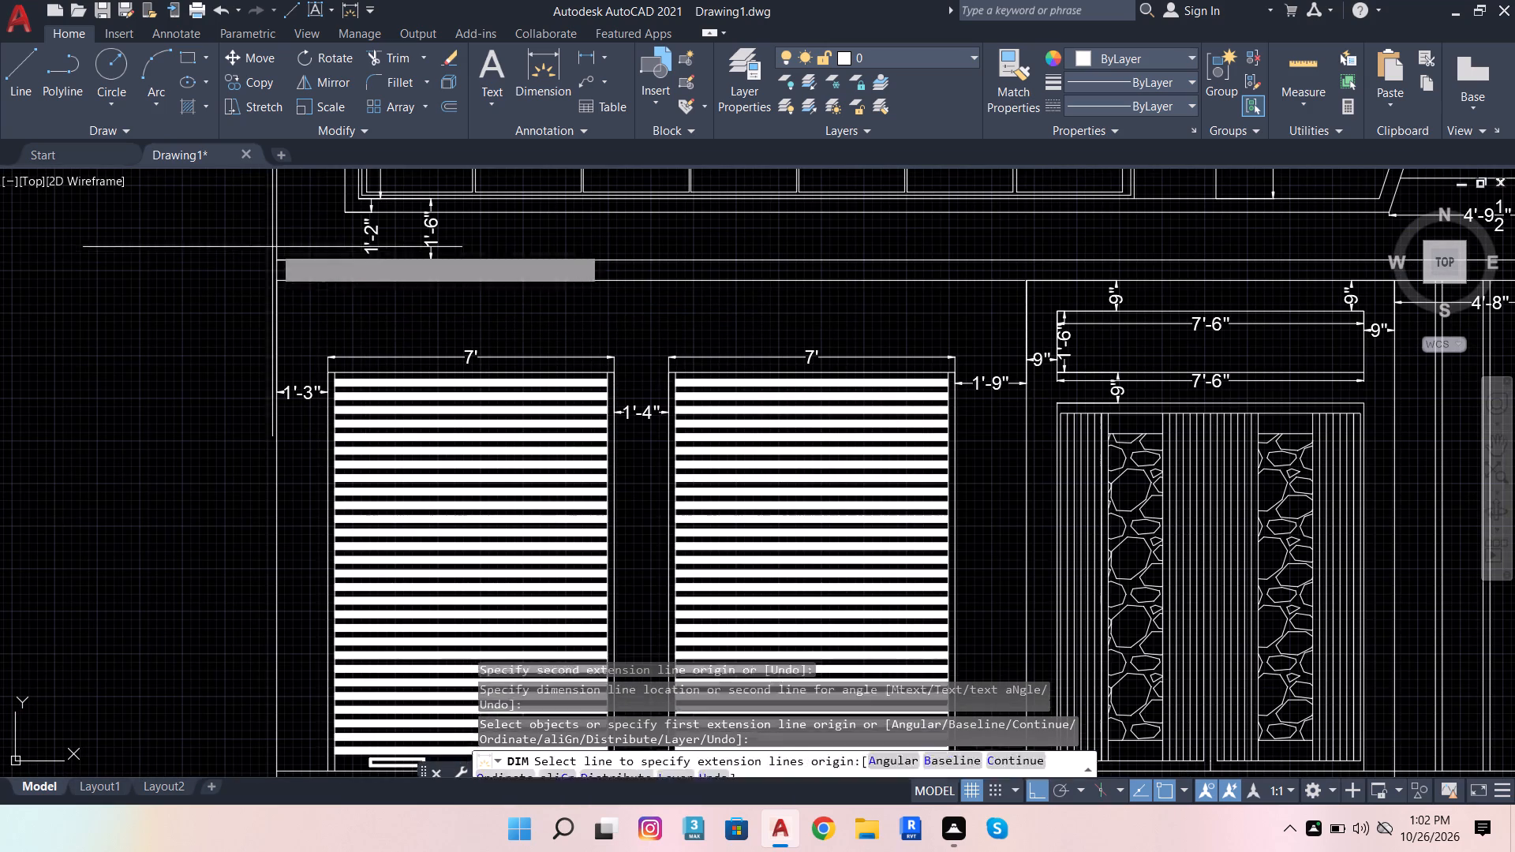
pyautogui.click(280, 255)
pyautogui.click(281, 279)
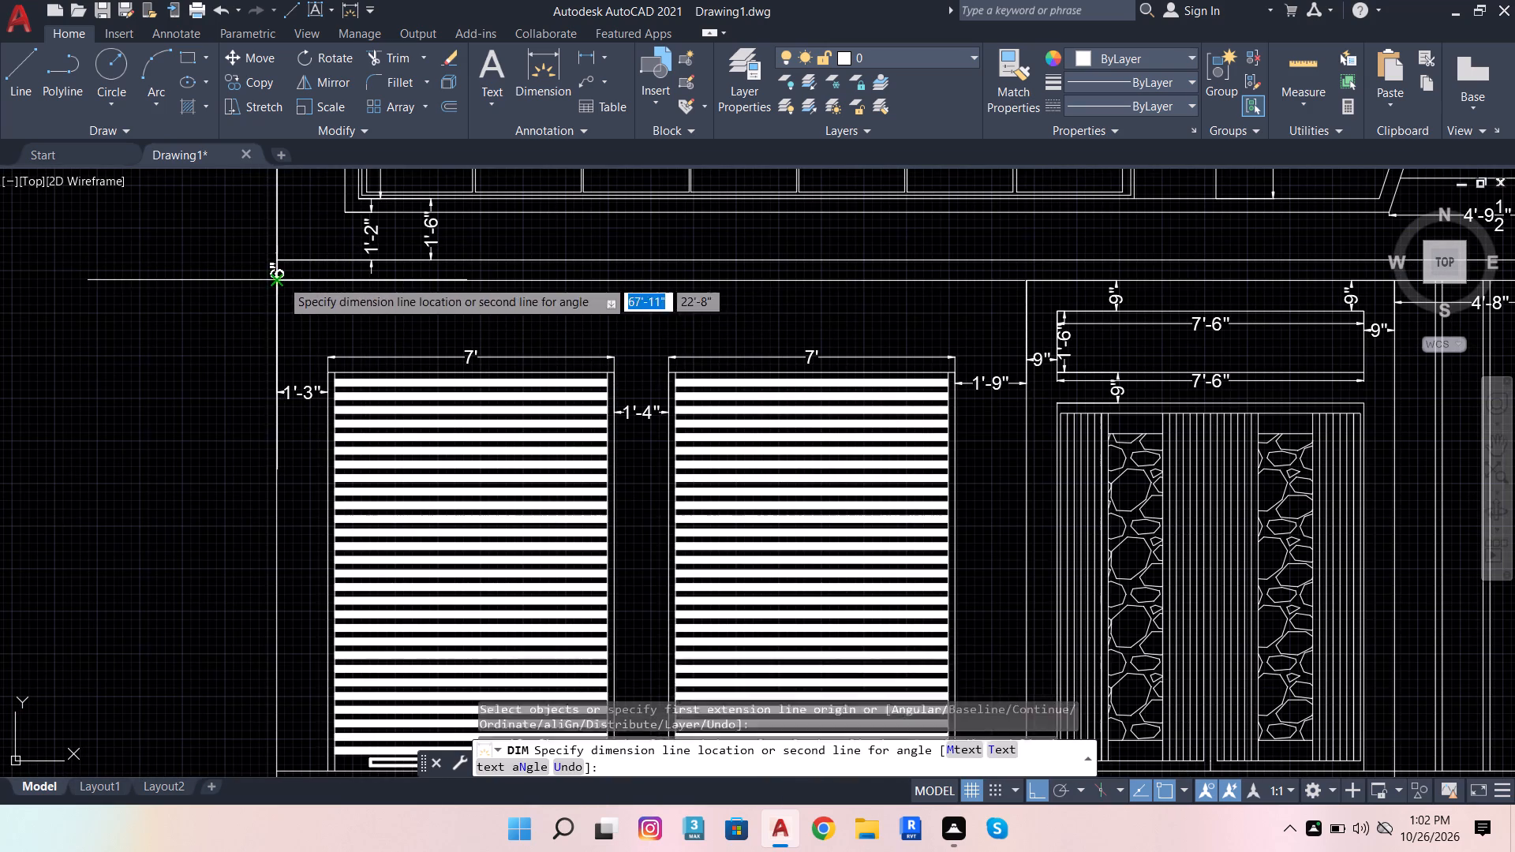
pyautogui.click(215, 301)
# Dimension the ground-floor height from the slab band's underside to the building's base on the left side, aligned with the 6" slab dimension.
pyautogui.scroll(-5, 398, 219)
pyautogui.scroll(4, 381, 230)
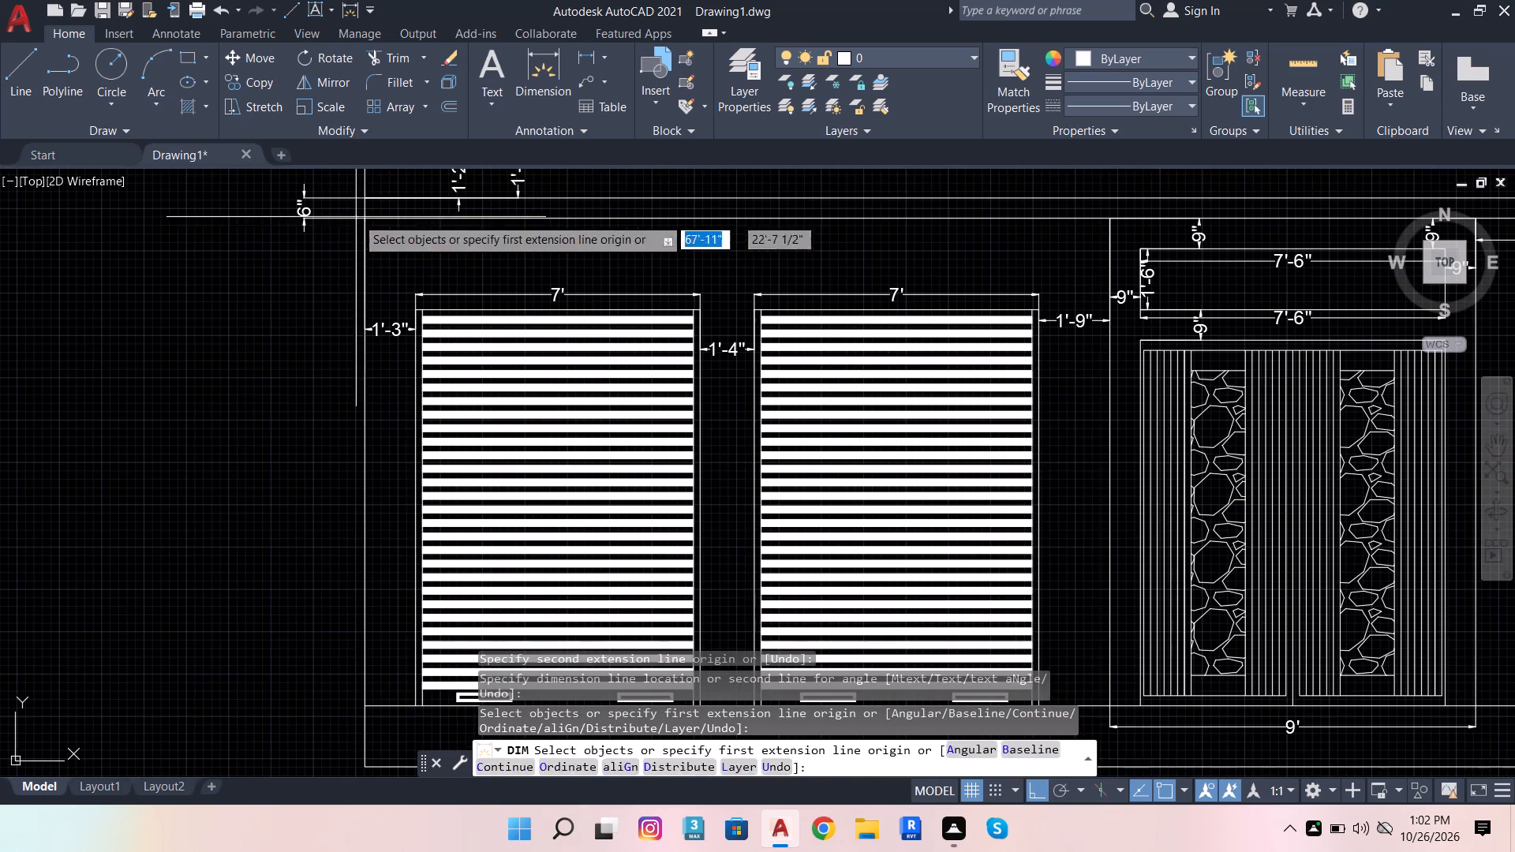
pyautogui.click(361, 222)
pyautogui.scroll(-3, 354, 284)
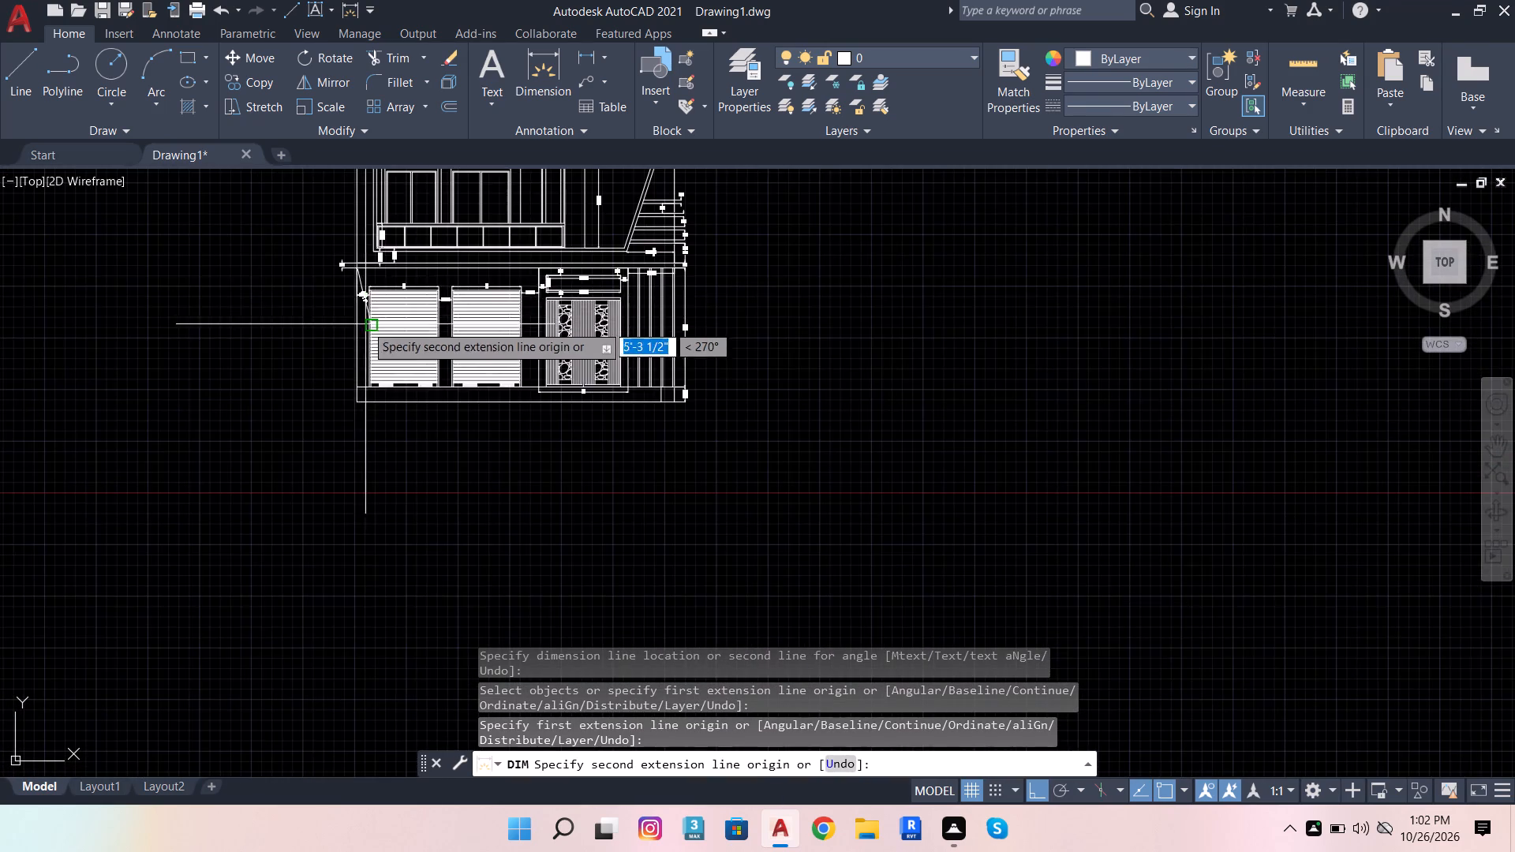
pyautogui.scroll(2, 366, 352)
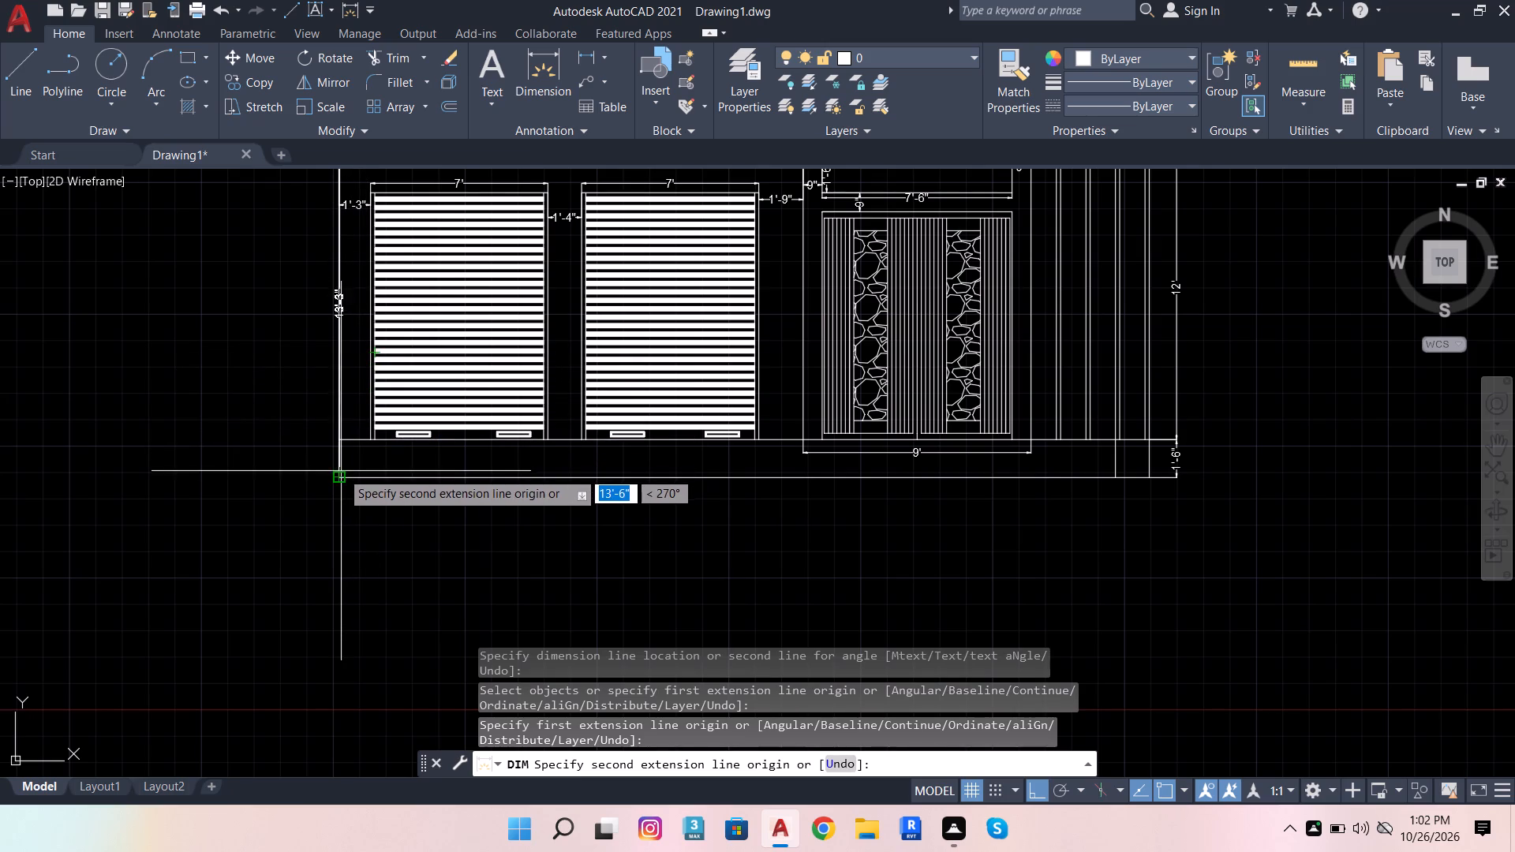
pyautogui.click(339, 476)
pyautogui.scroll(-3, 339, 484)
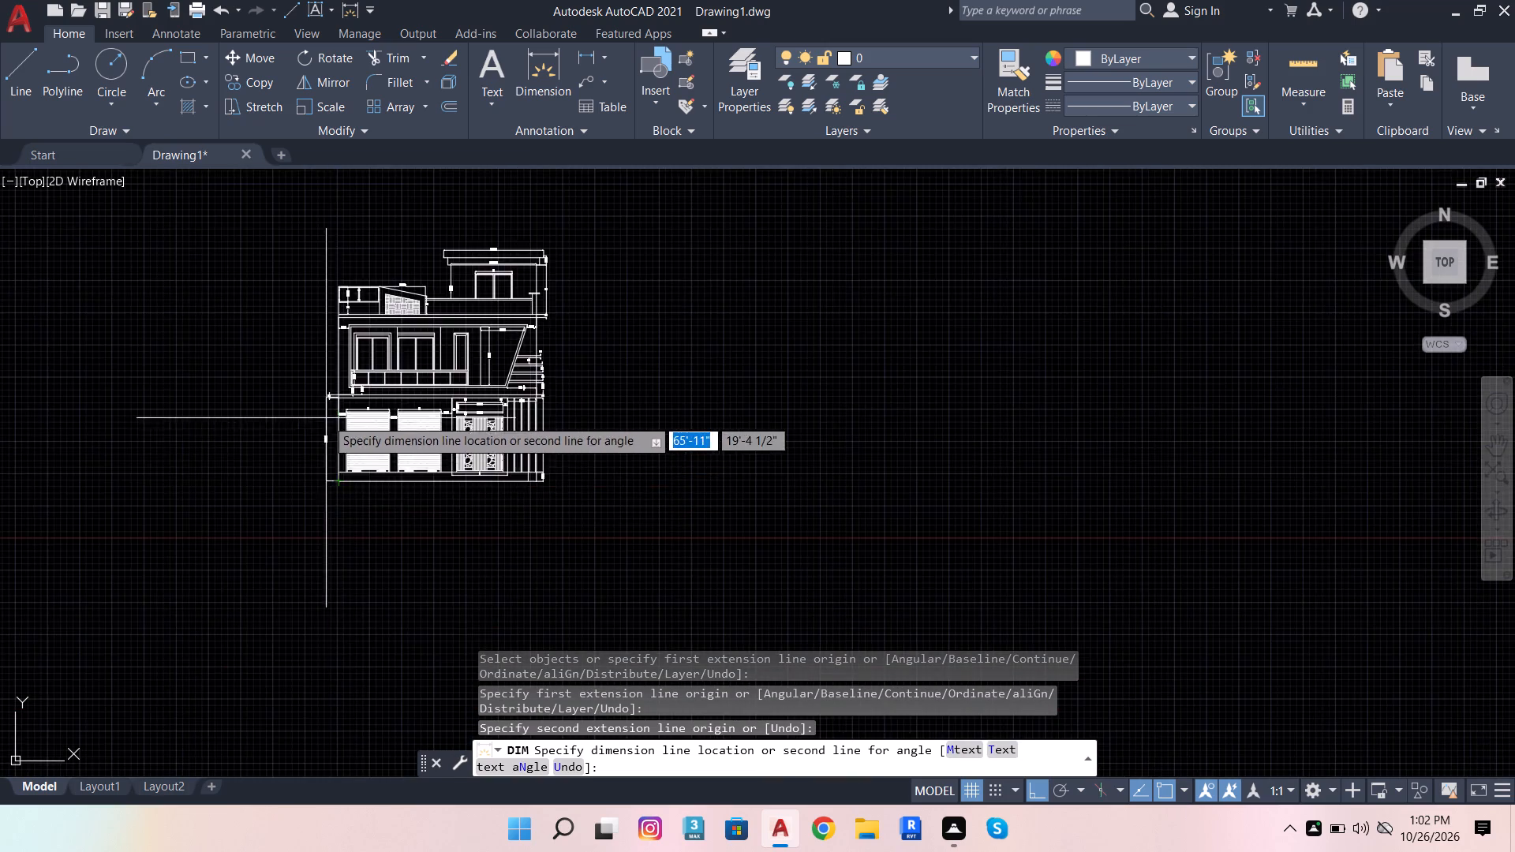
pyautogui.scroll(3, 326, 418)
pyautogui.scroll(3, 347, 323)
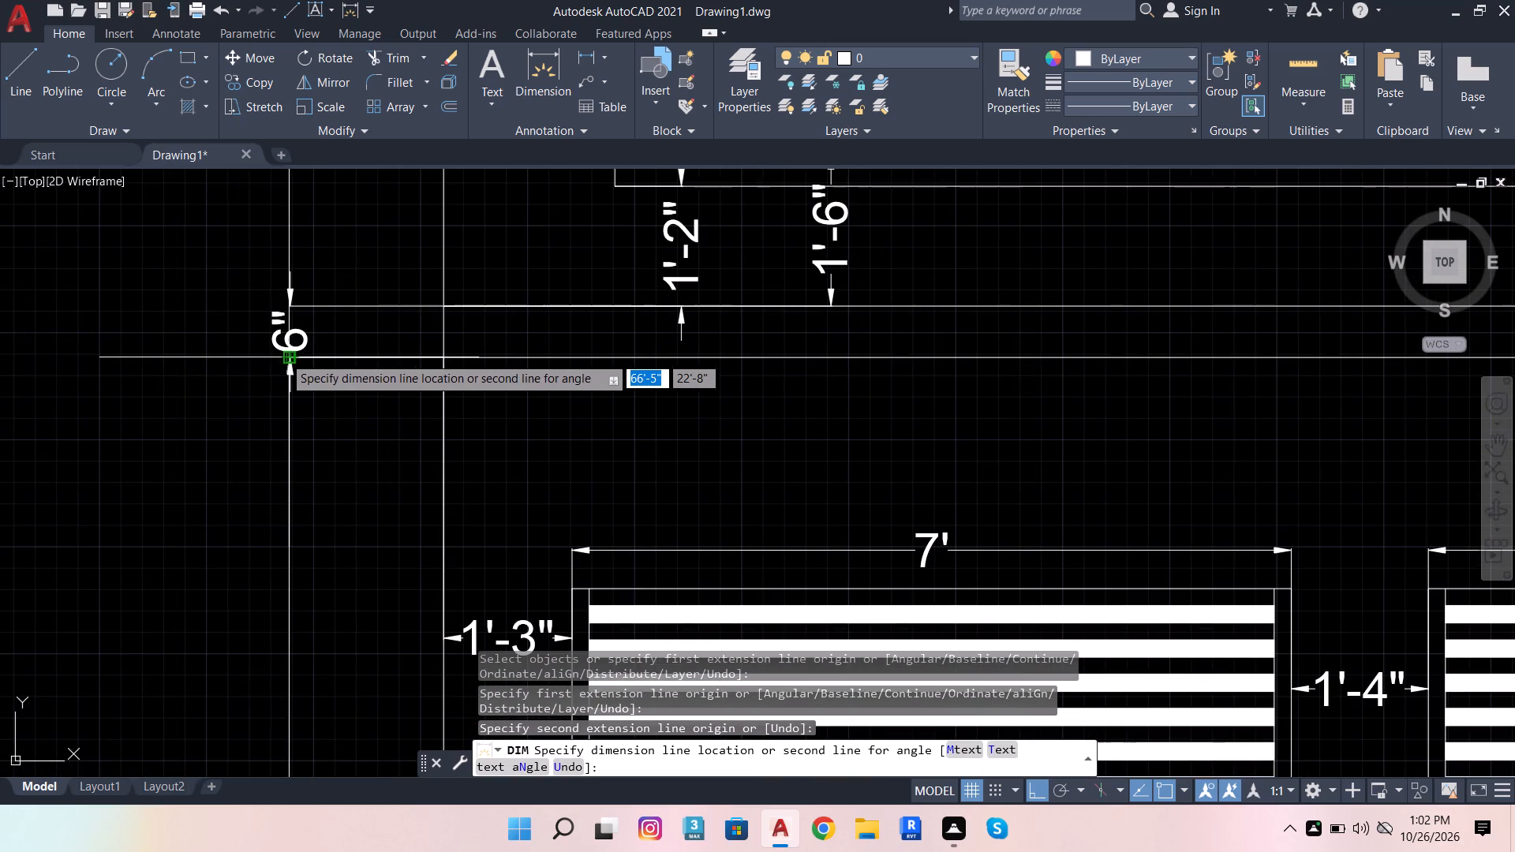
pyautogui.click(283, 356)
# Dimension the first-floor height on the left side, from the lower slab band's top to the upper slab band's underside, continuing the same dimension line.
pyautogui.scroll(-3, 342, 444)
pyautogui.scroll(3, 350, 402)
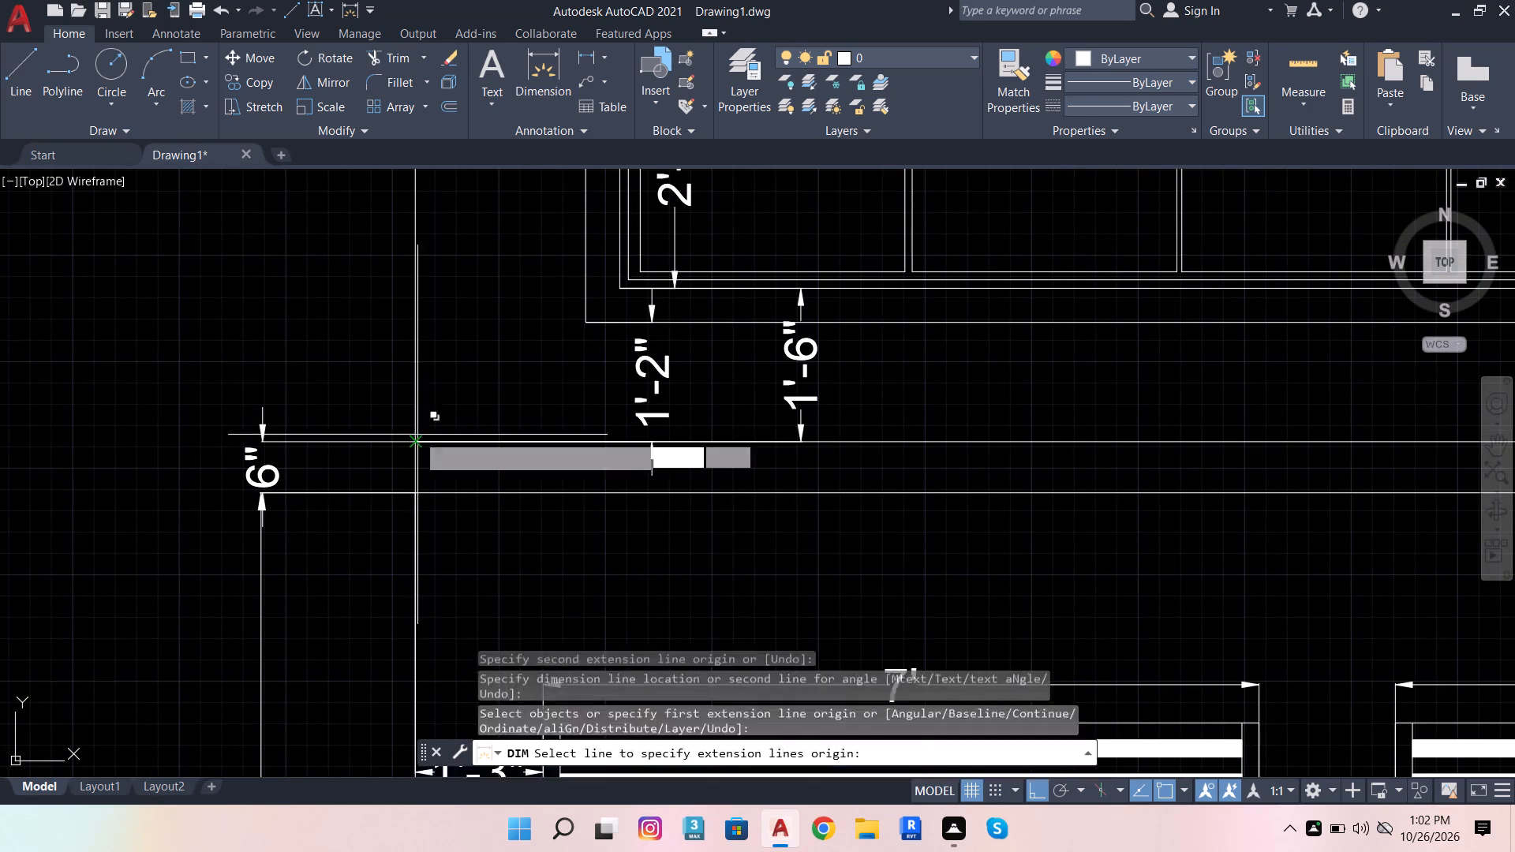
pyautogui.click(413, 443)
pyautogui.scroll(-4, 477, 462)
pyautogui.scroll(3, 448, 249)
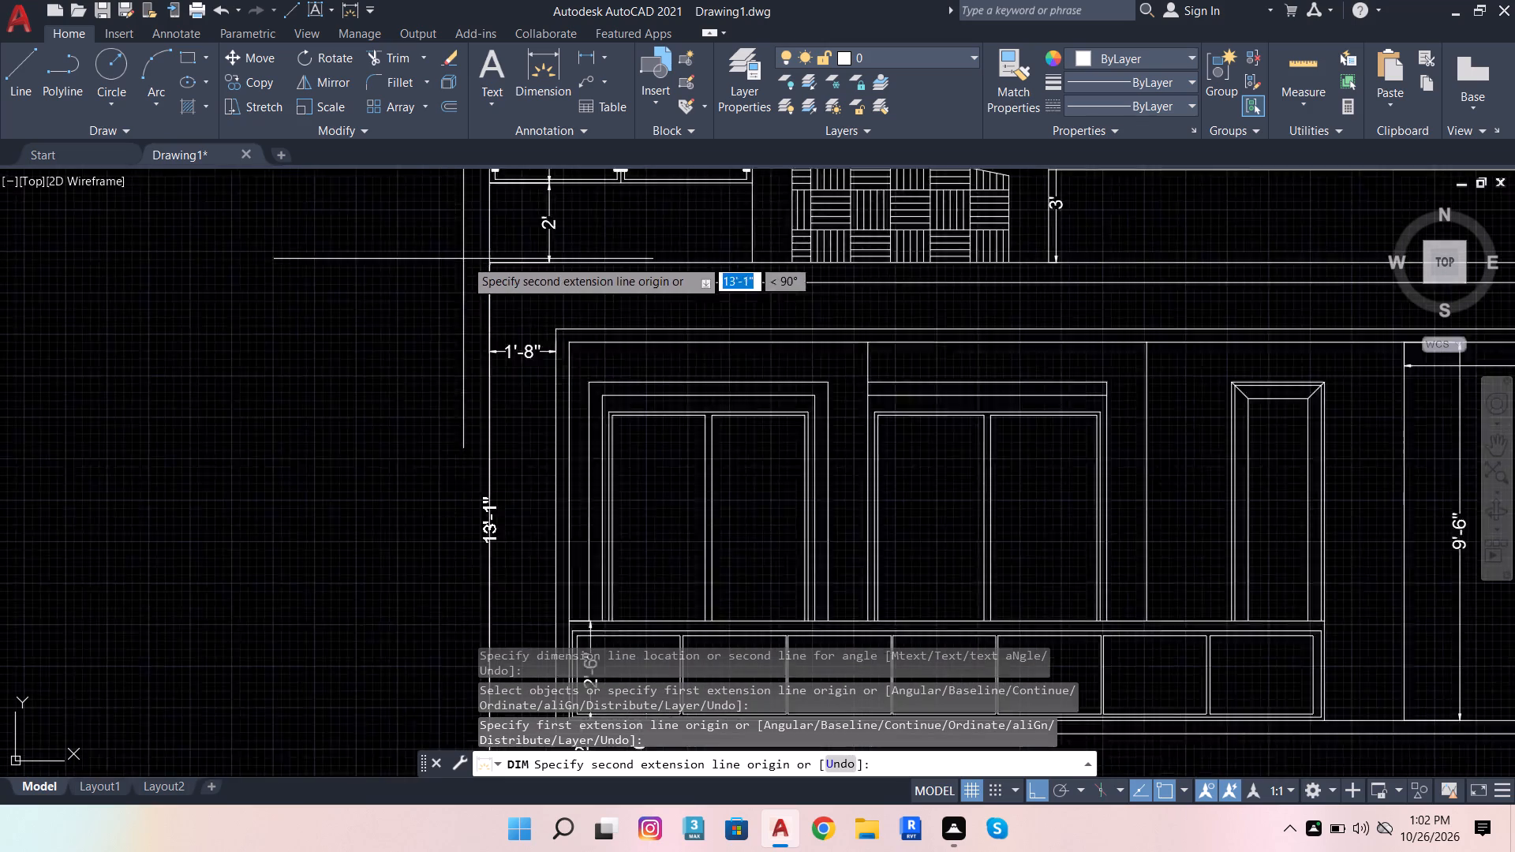
pyautogui.click(503, 296)
pyautogui.scroll(-4, 484, 293)
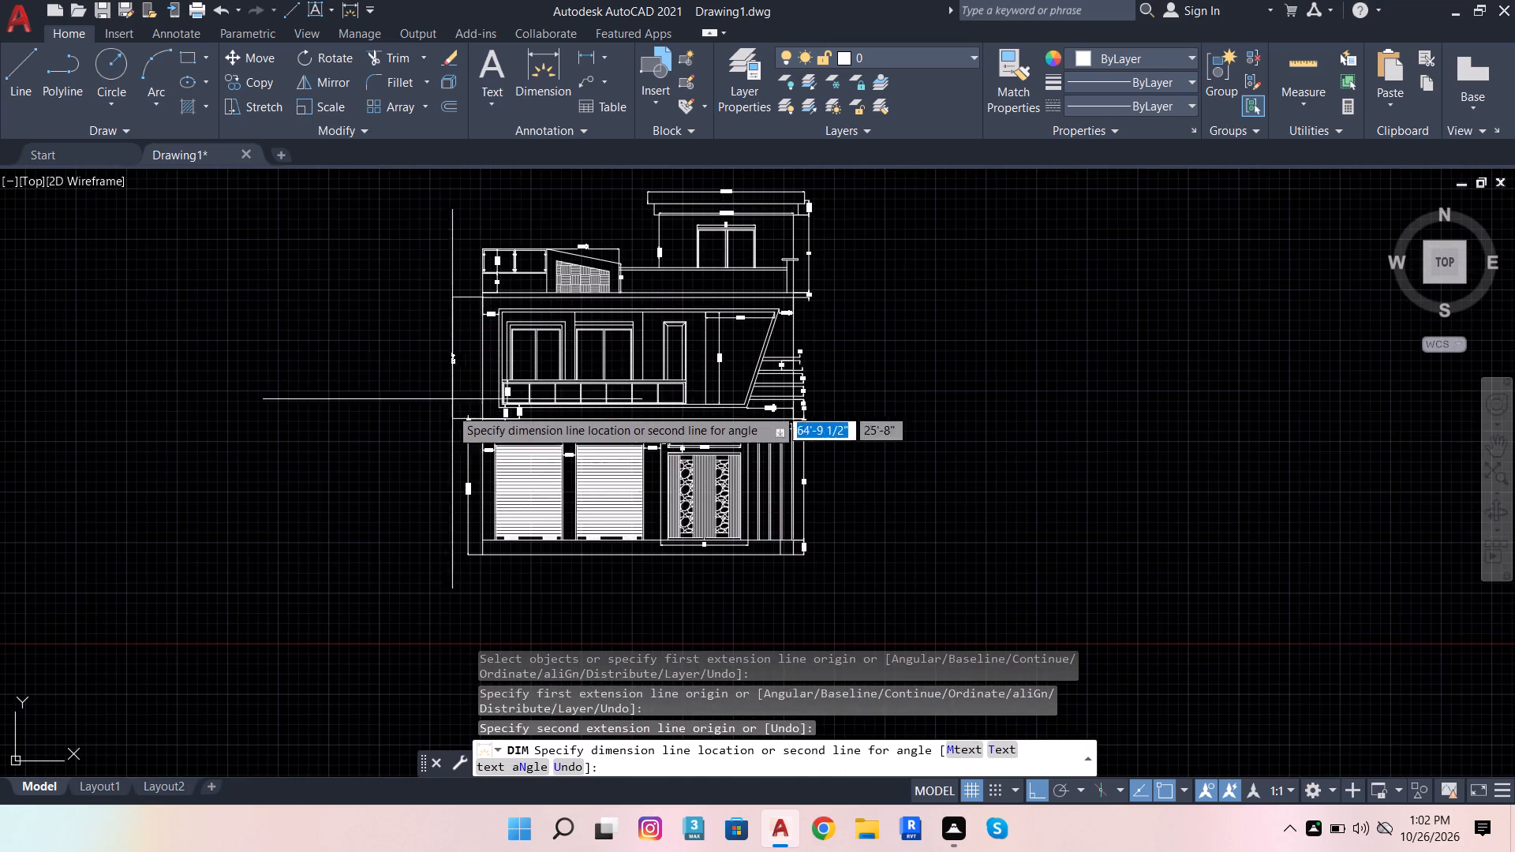
pyautogui.scroll(4, 443, 433)
pyautogui.scroll(3, 578, 325)
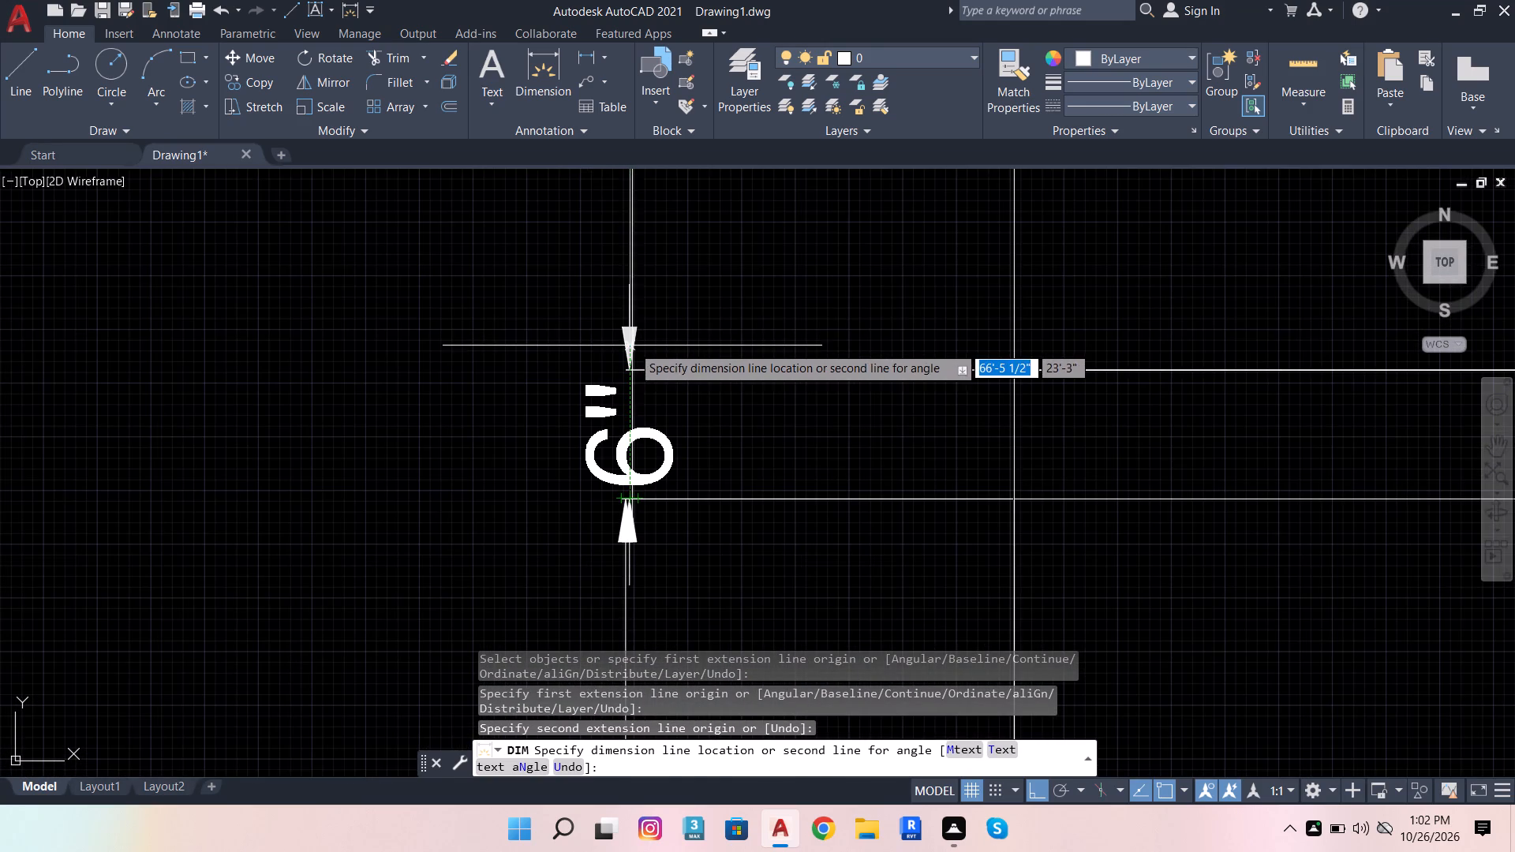
pyautogui.click(626, 332)
# Dimension the thickness of the upper slab band at its left end, in line with the first-floor height dimension.
pyautogui.scroll(-6, 605, 363)
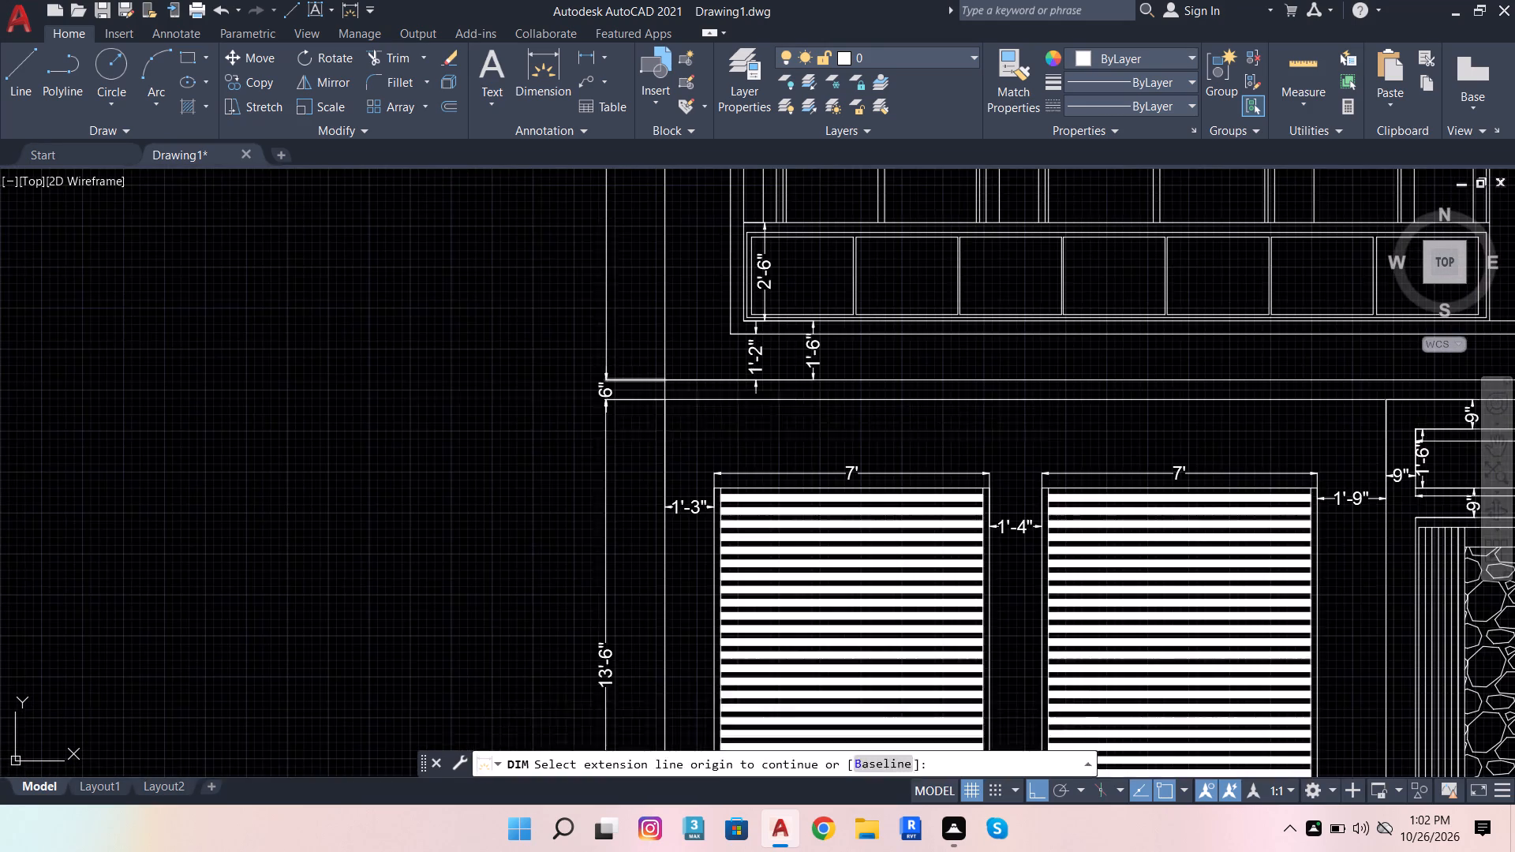
pyautogui.scroll(-4, 618, 409)
pyautogui.scroll(5, 623, 340)
pyautogui.scroll(2, 623, 219)
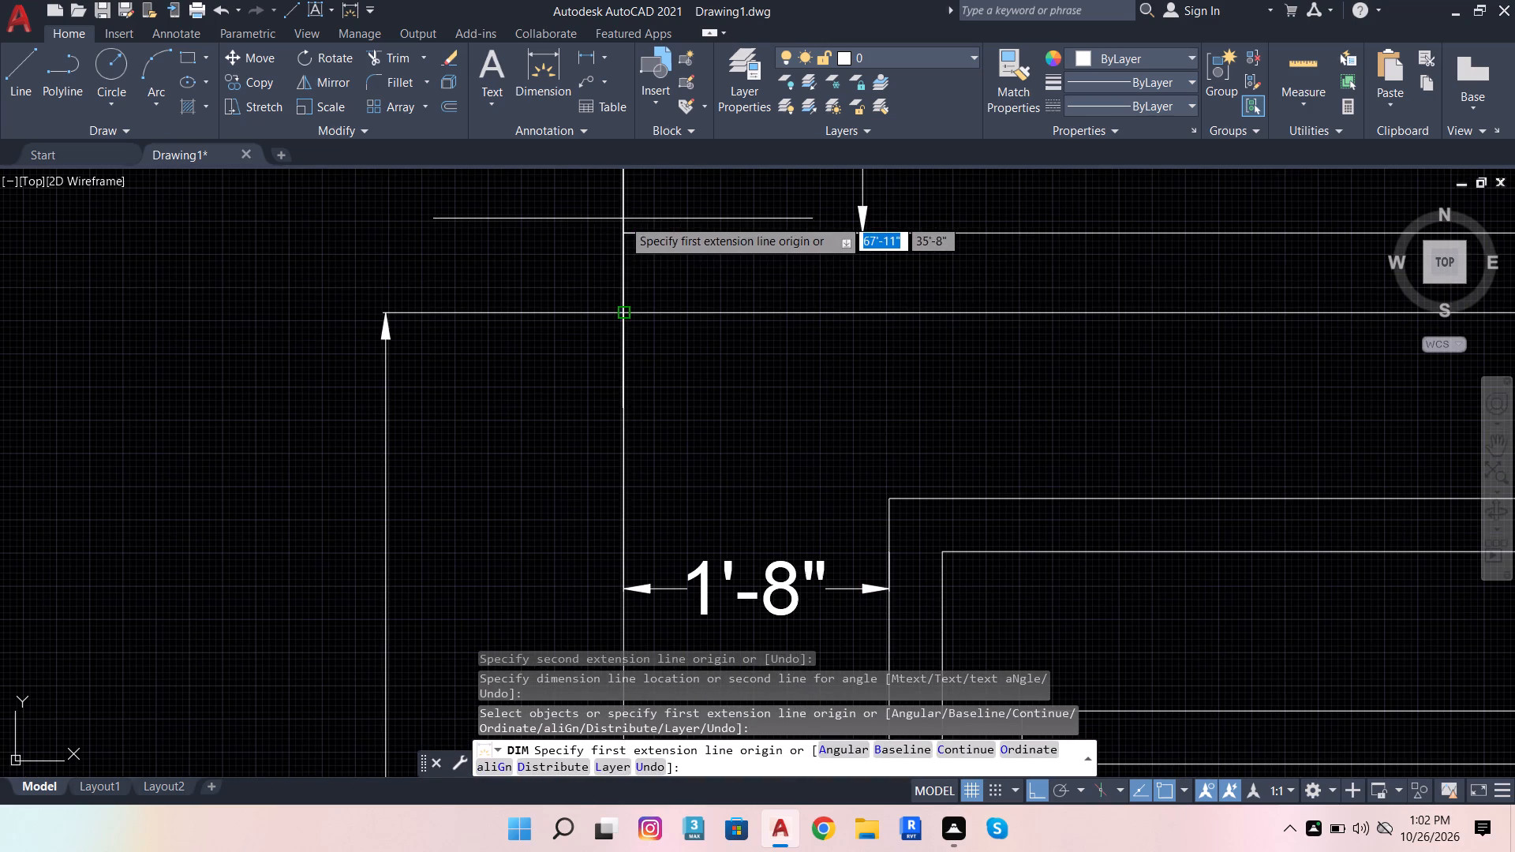
pyautogui.click(630, 238)
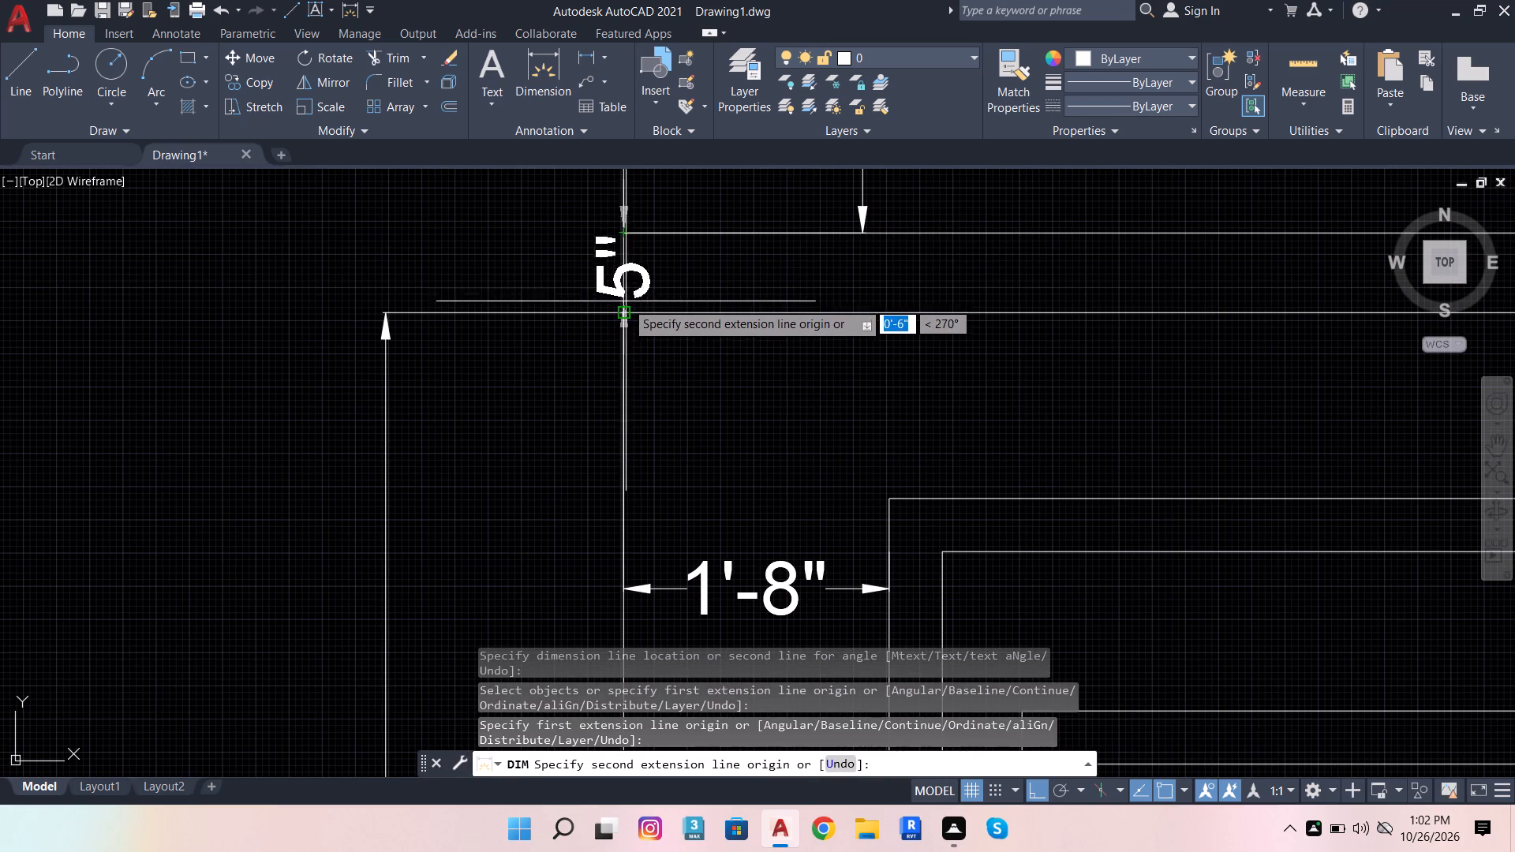
pyautogui.click(627, 312)
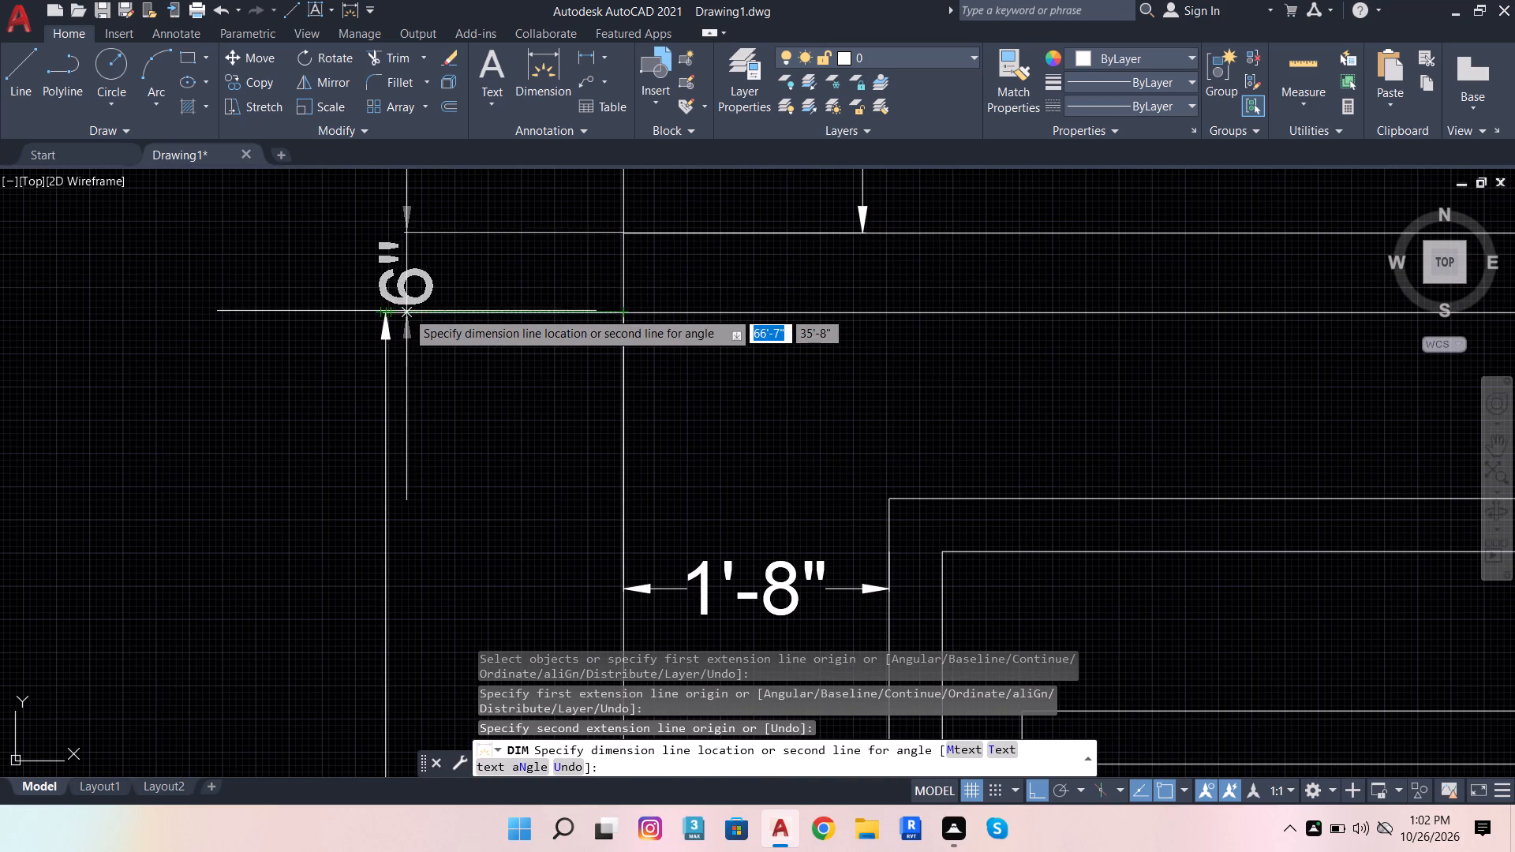
pyautogui.click(386, 317)
# Dimension the terrace parapet and railing height on the left side, from the upper slab band's top to the railing's top, aligned with the dimensions below.
pyautogui.scroll(-5, 475, 458)
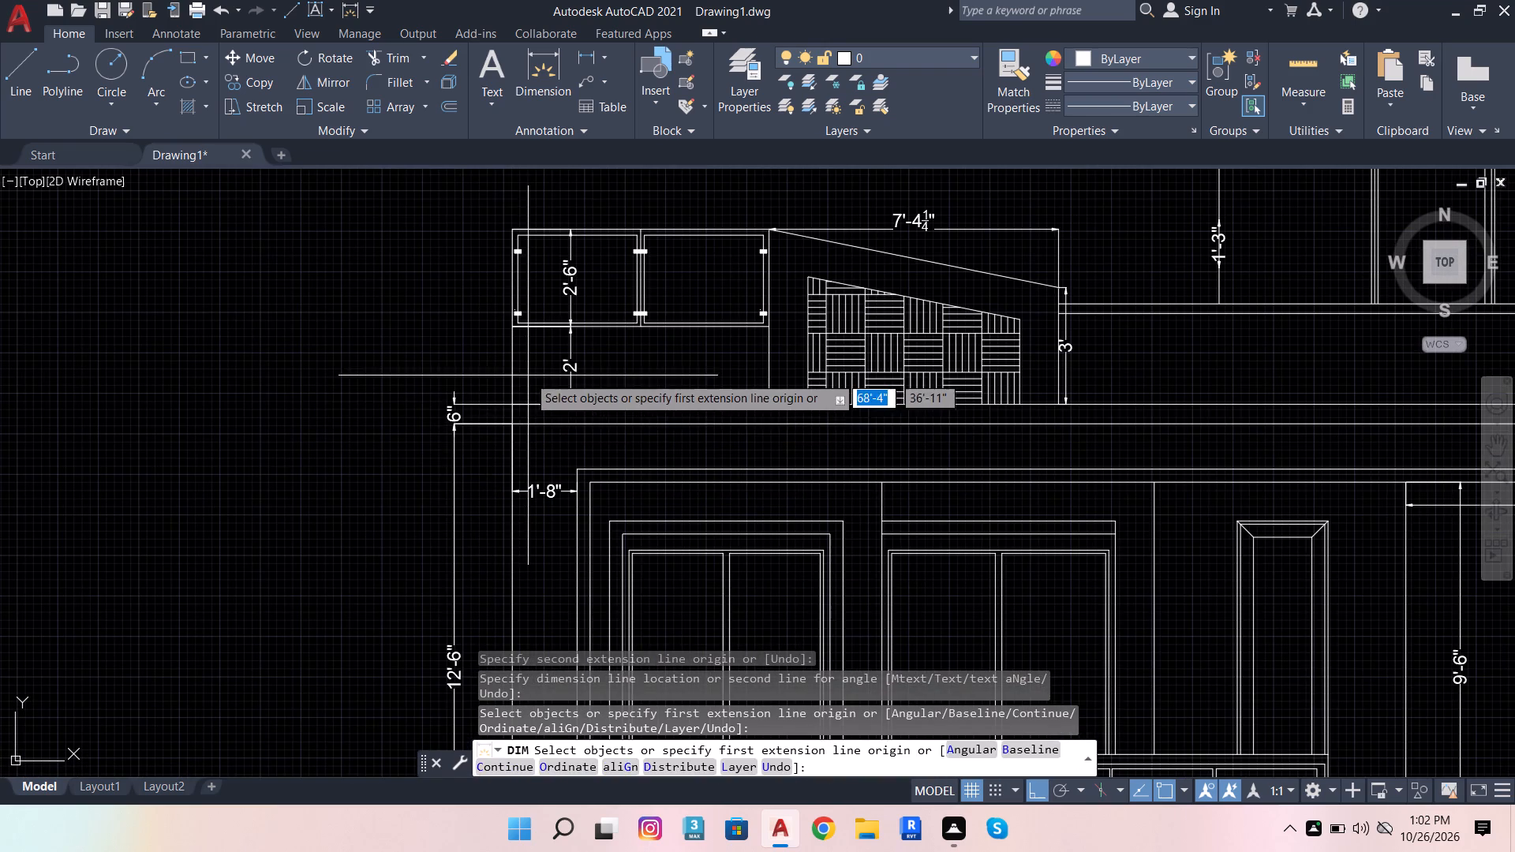
pyautogui.click(507, 400)
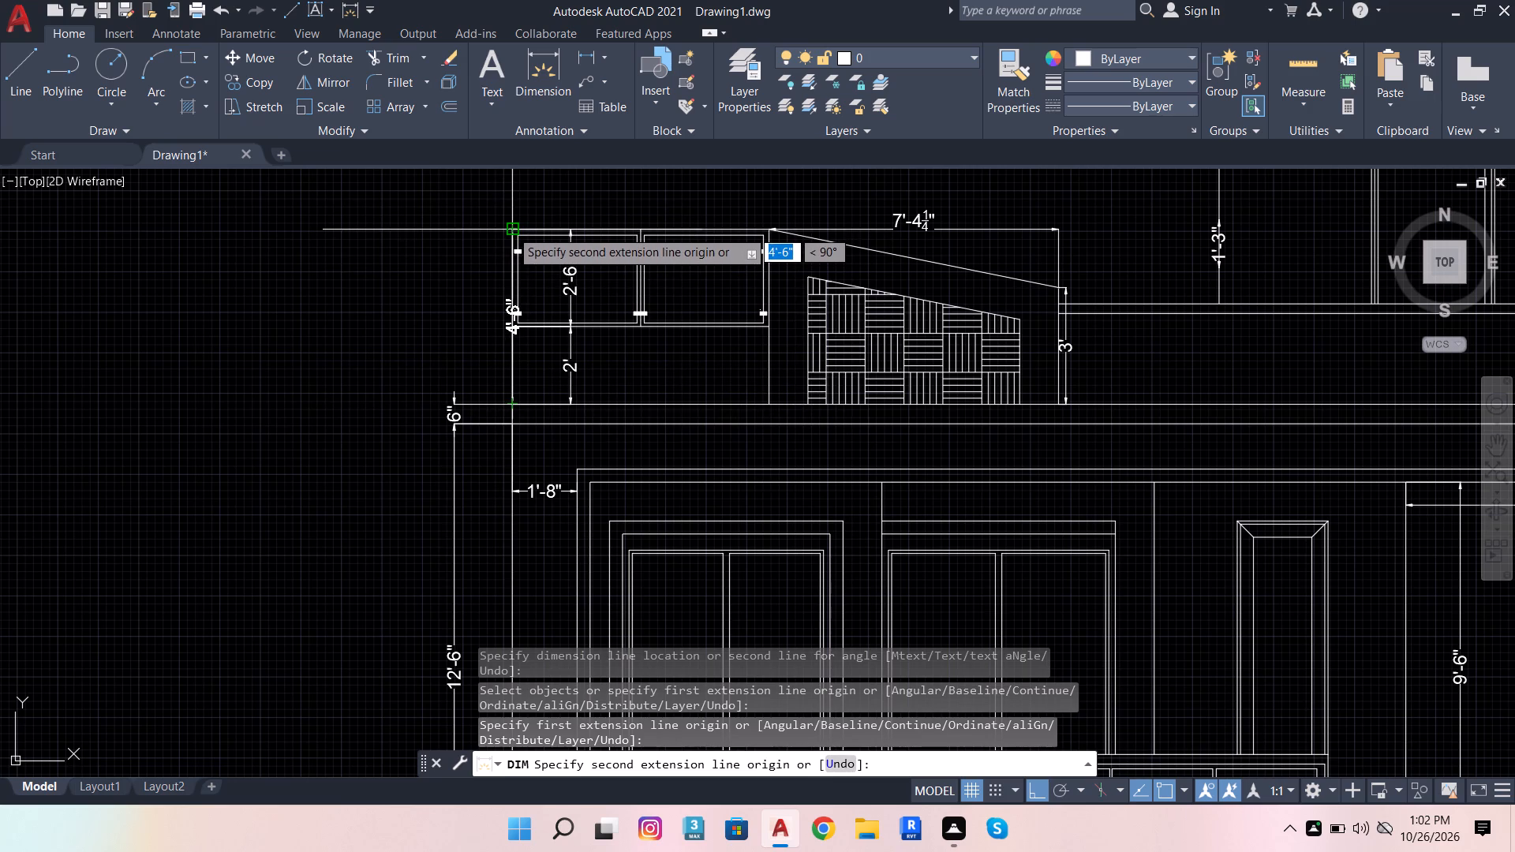
pyautogui.click(511, 230)
pyautogui.scroll(3, 444, 387)
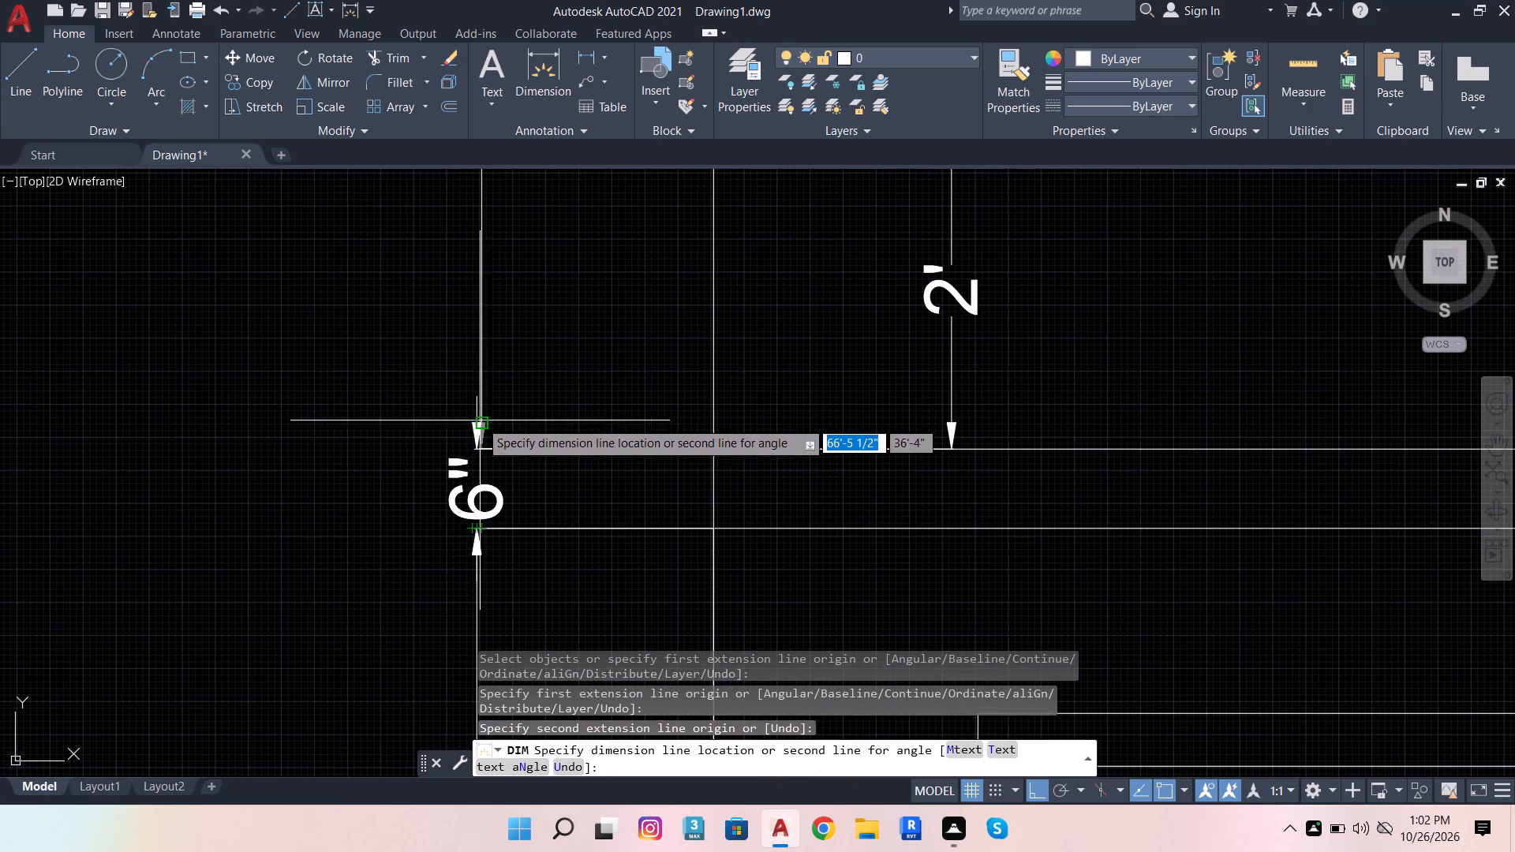
pyautogui.scroll(4, 479, 423)
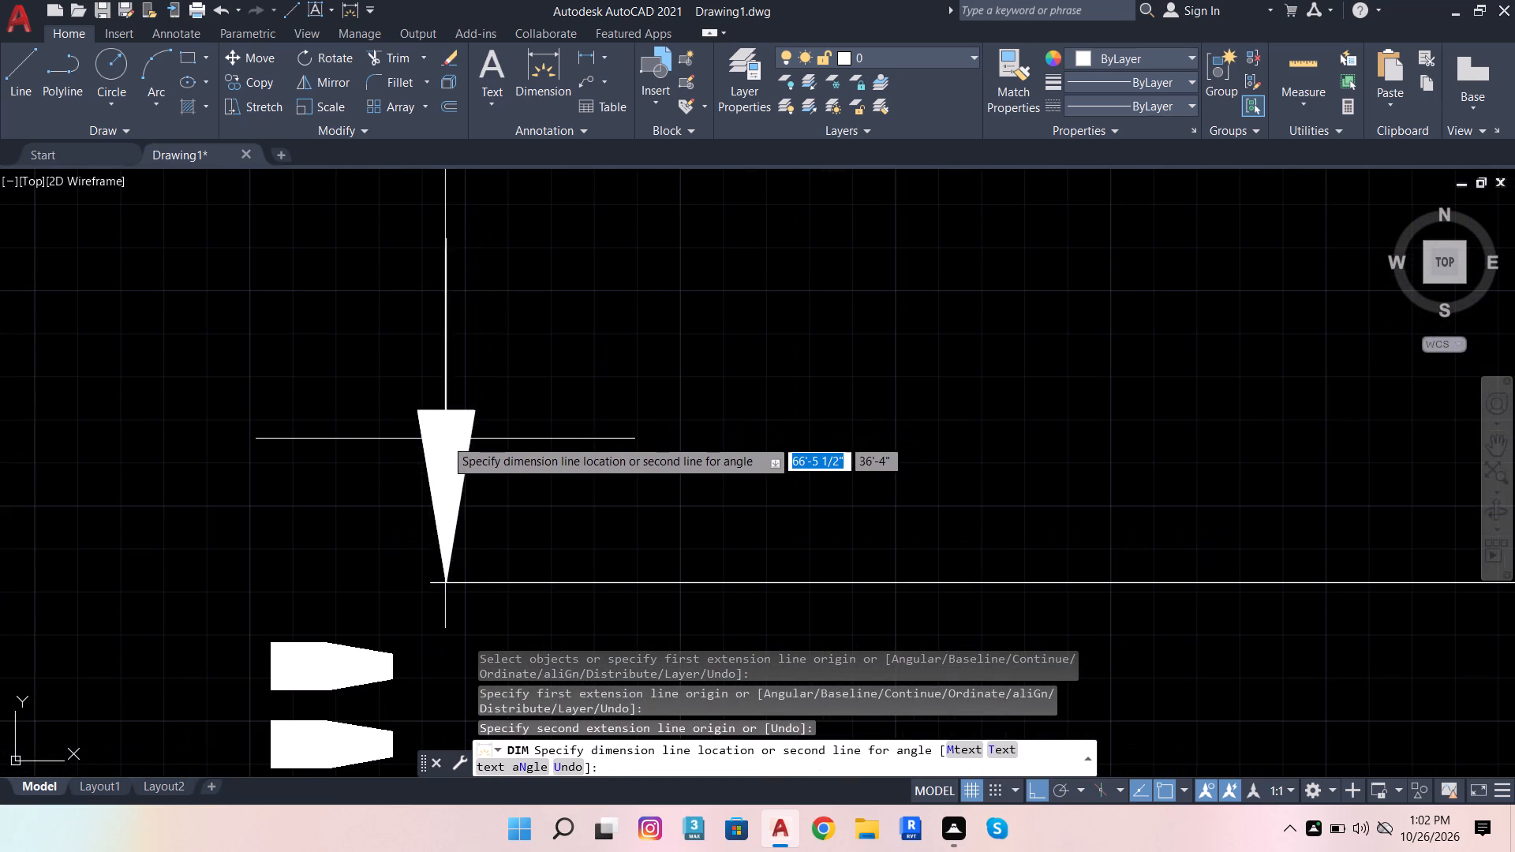
pyautogui.click(445, 409)
# Dimension the overall height from the roof's lower band top corner to the building's base, outside the right-hand dimensions, and end dimensioning.
pyautogui.scroll(-6, 639, 362)
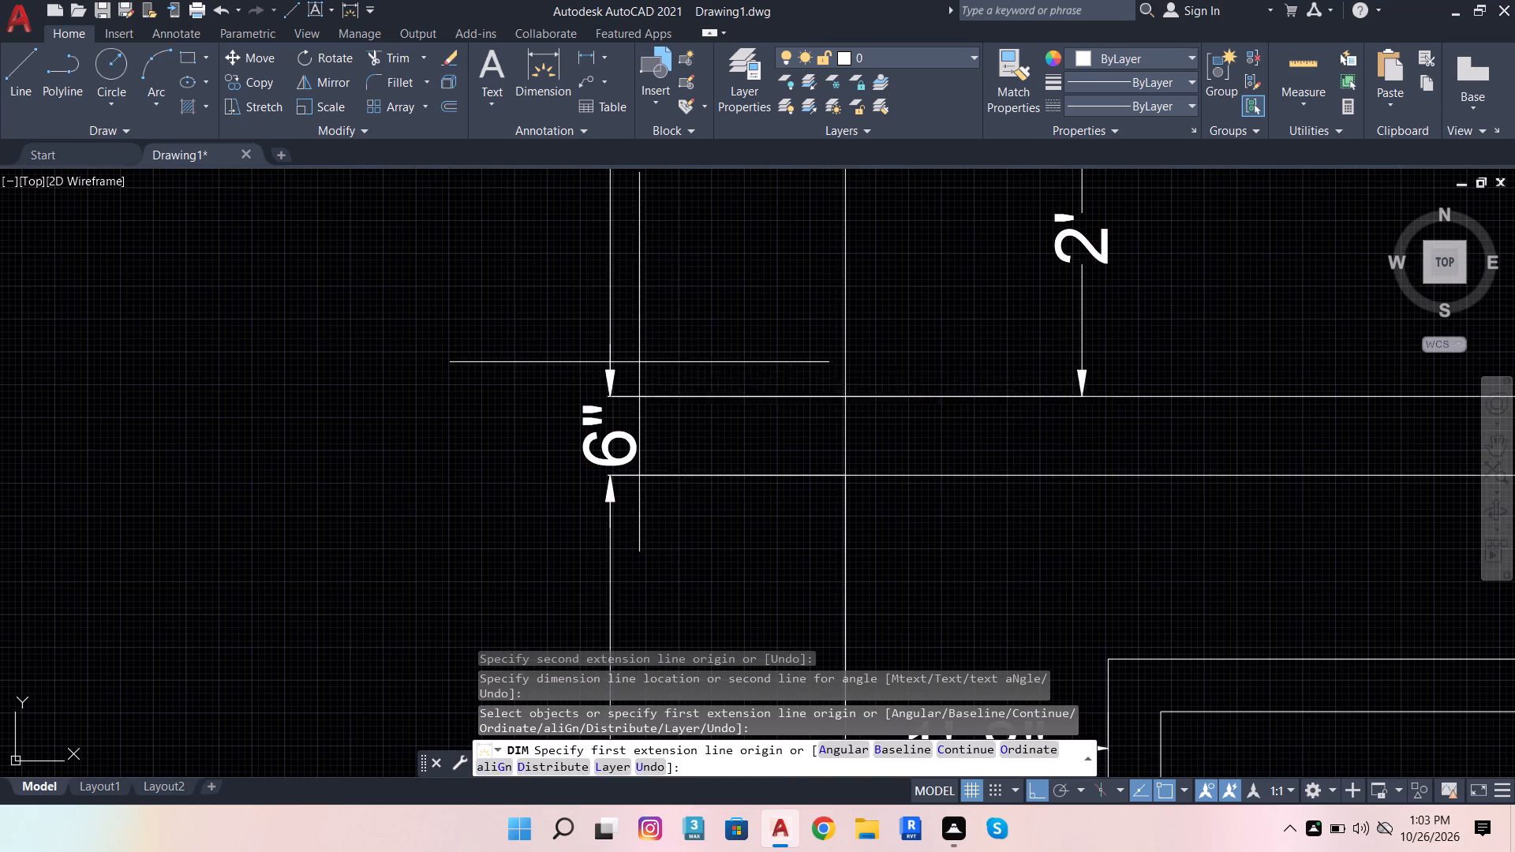
pyautogui.scroll(-4, 713, 383)
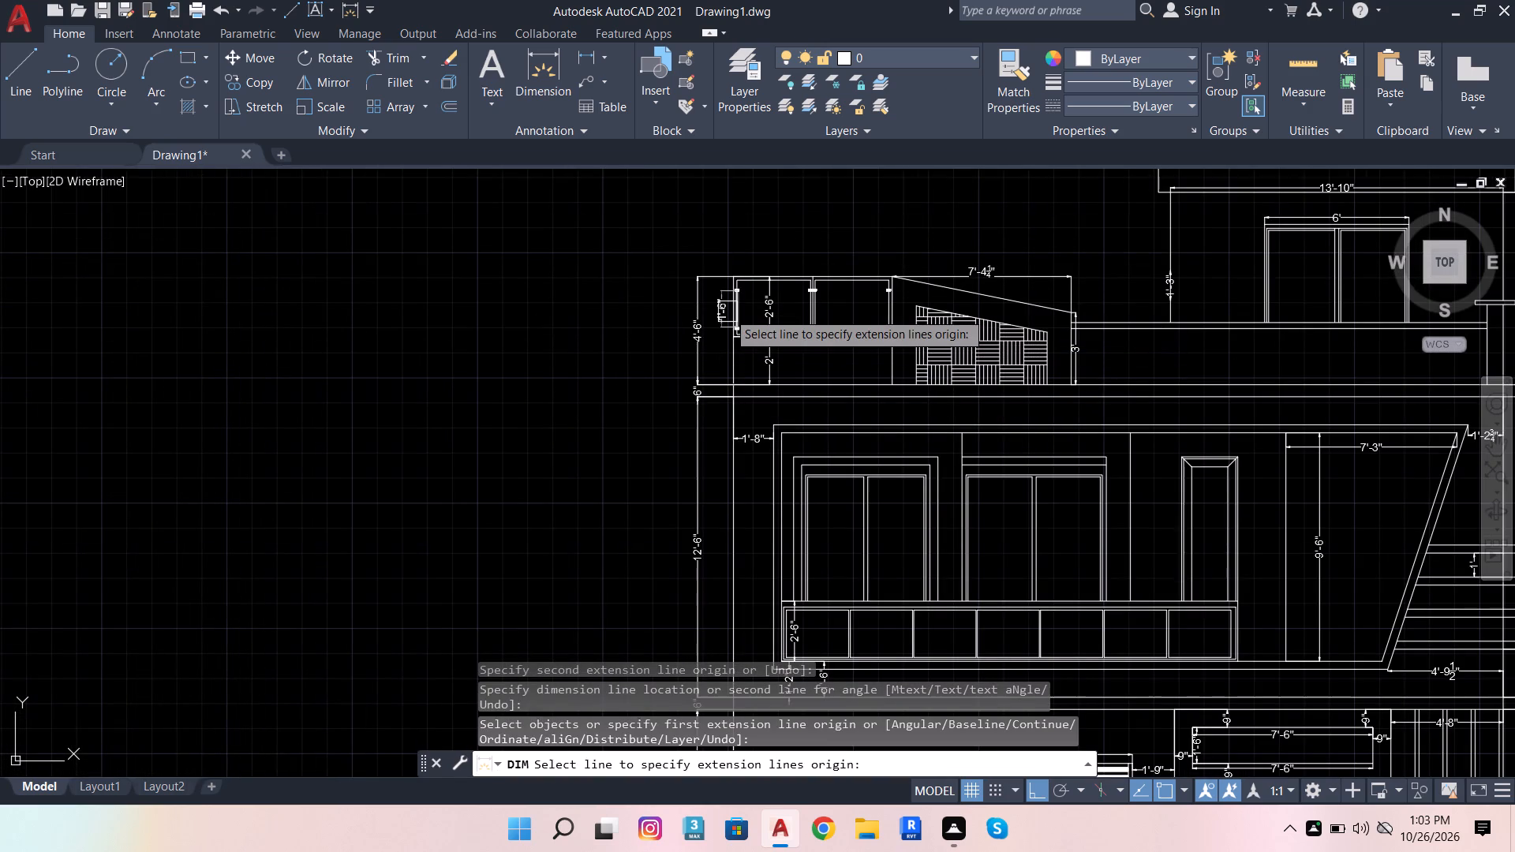
pyautogui.scroll(-2, 728, 312)
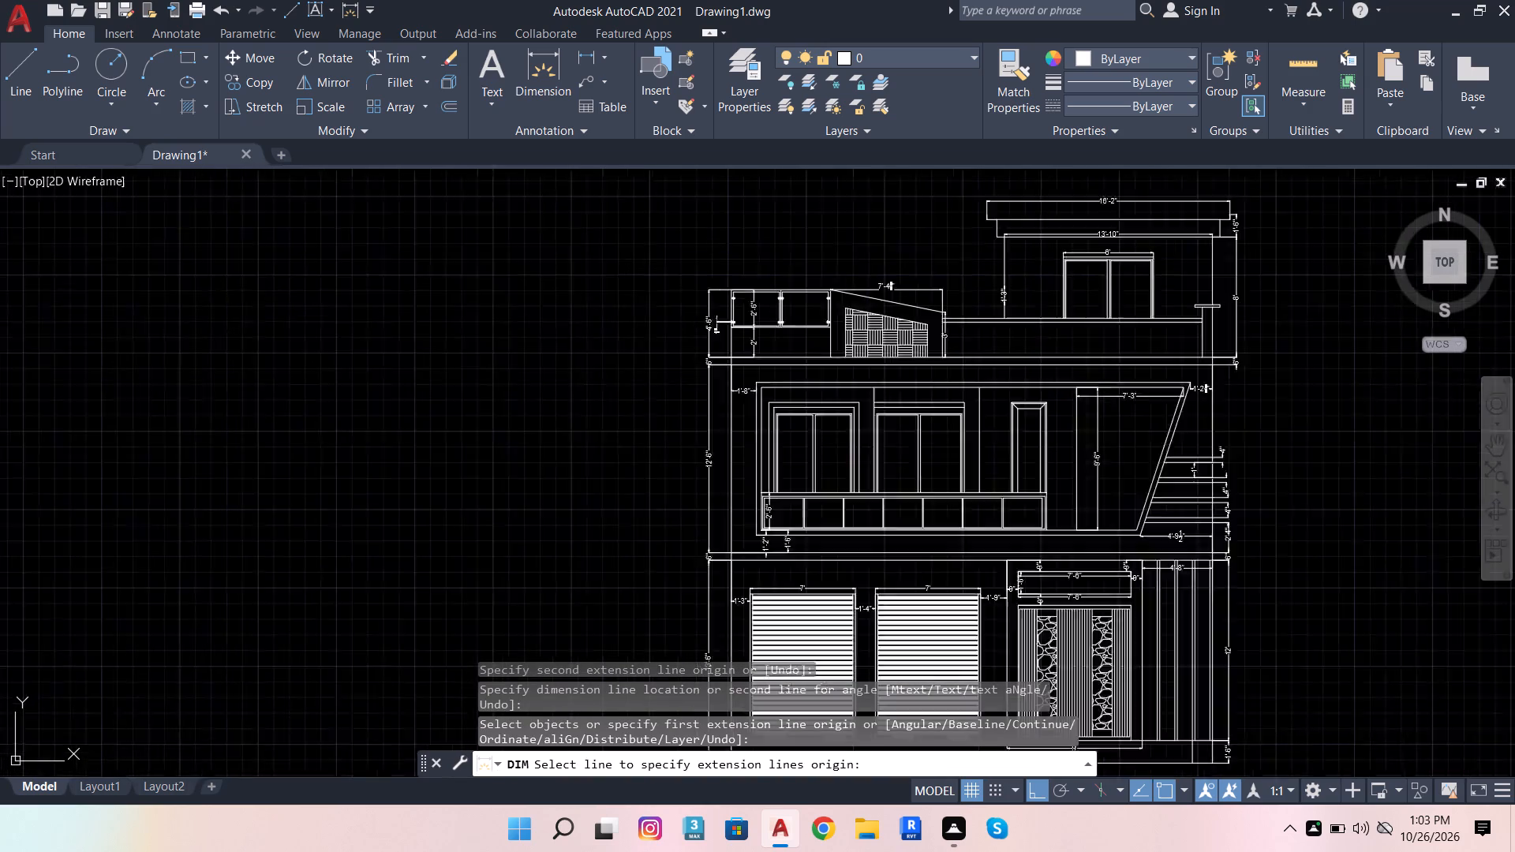
pyautogui.scroll(-2, 728, 316)
pyautogui.scroll(3, 858, 320)
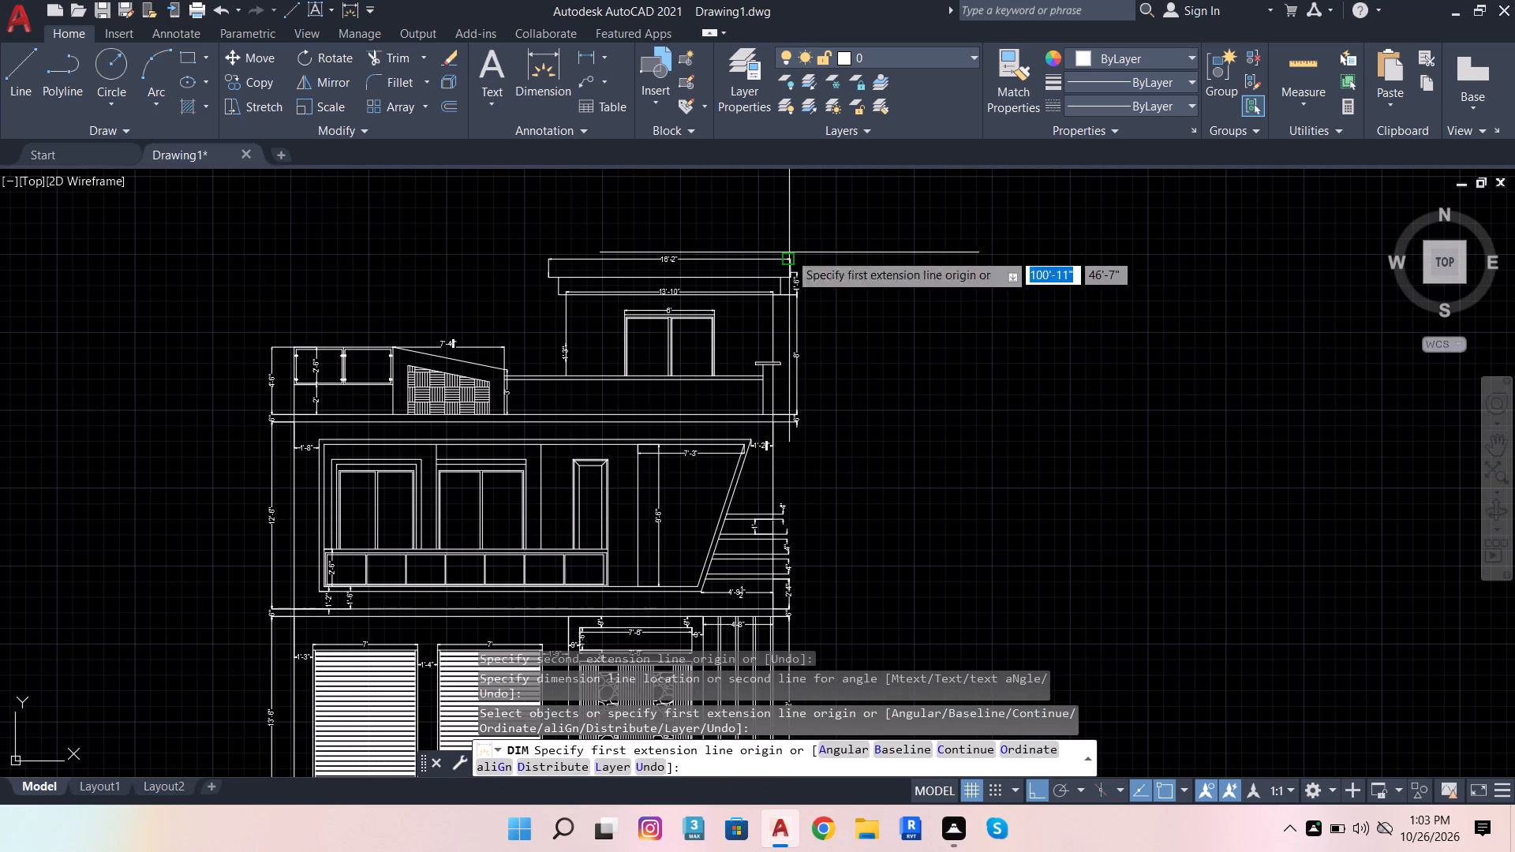
pyautogui.scroll(4, 784, 258)
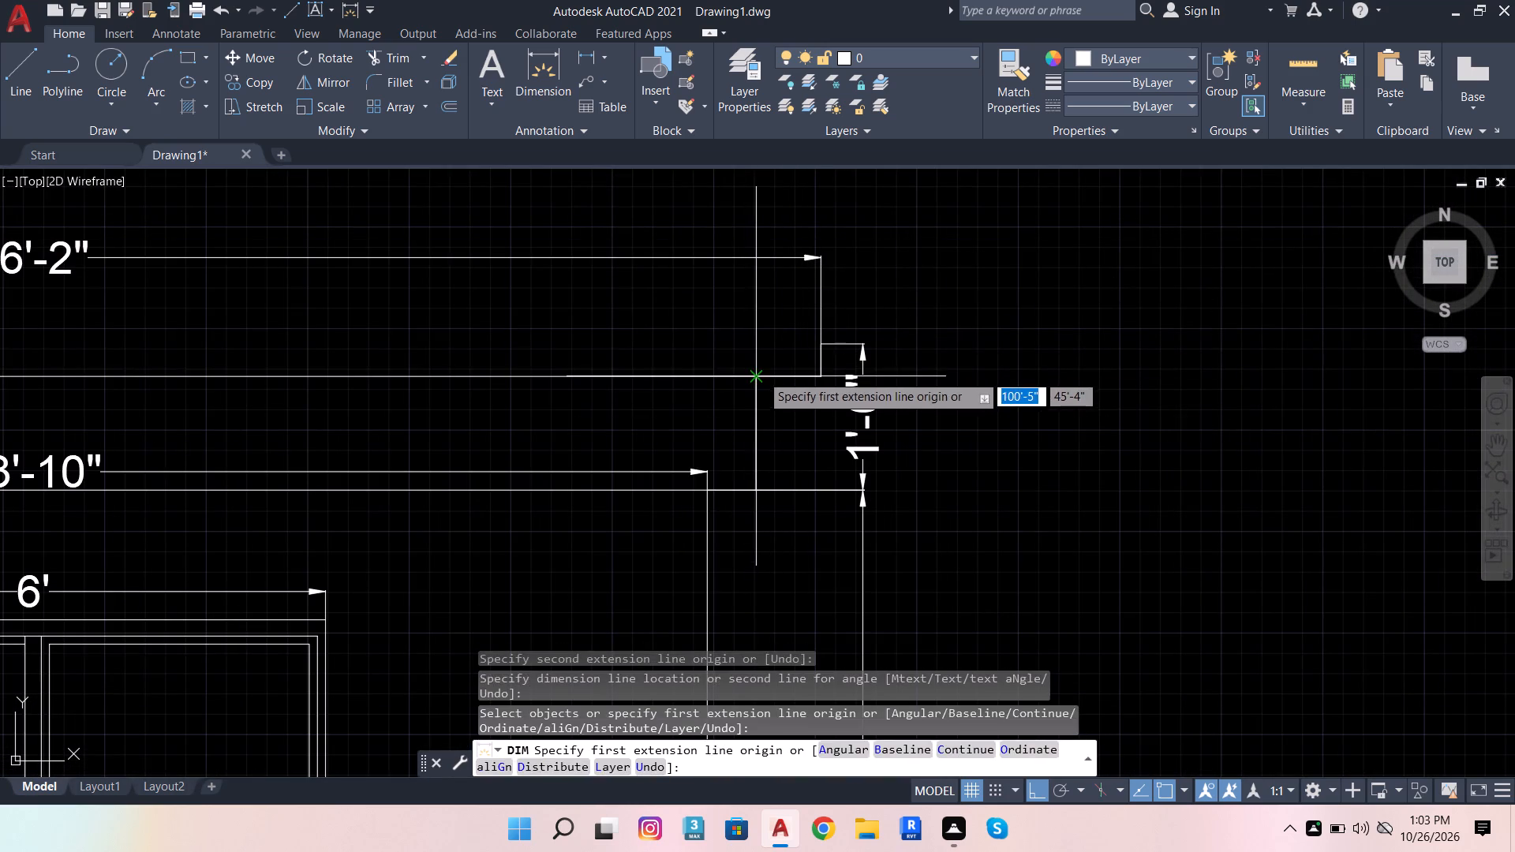
pyautogui.click(761, 372)
pyautogui.scroll(-9, 772, 360)
pyautogui.scroll(3, 780, 435)
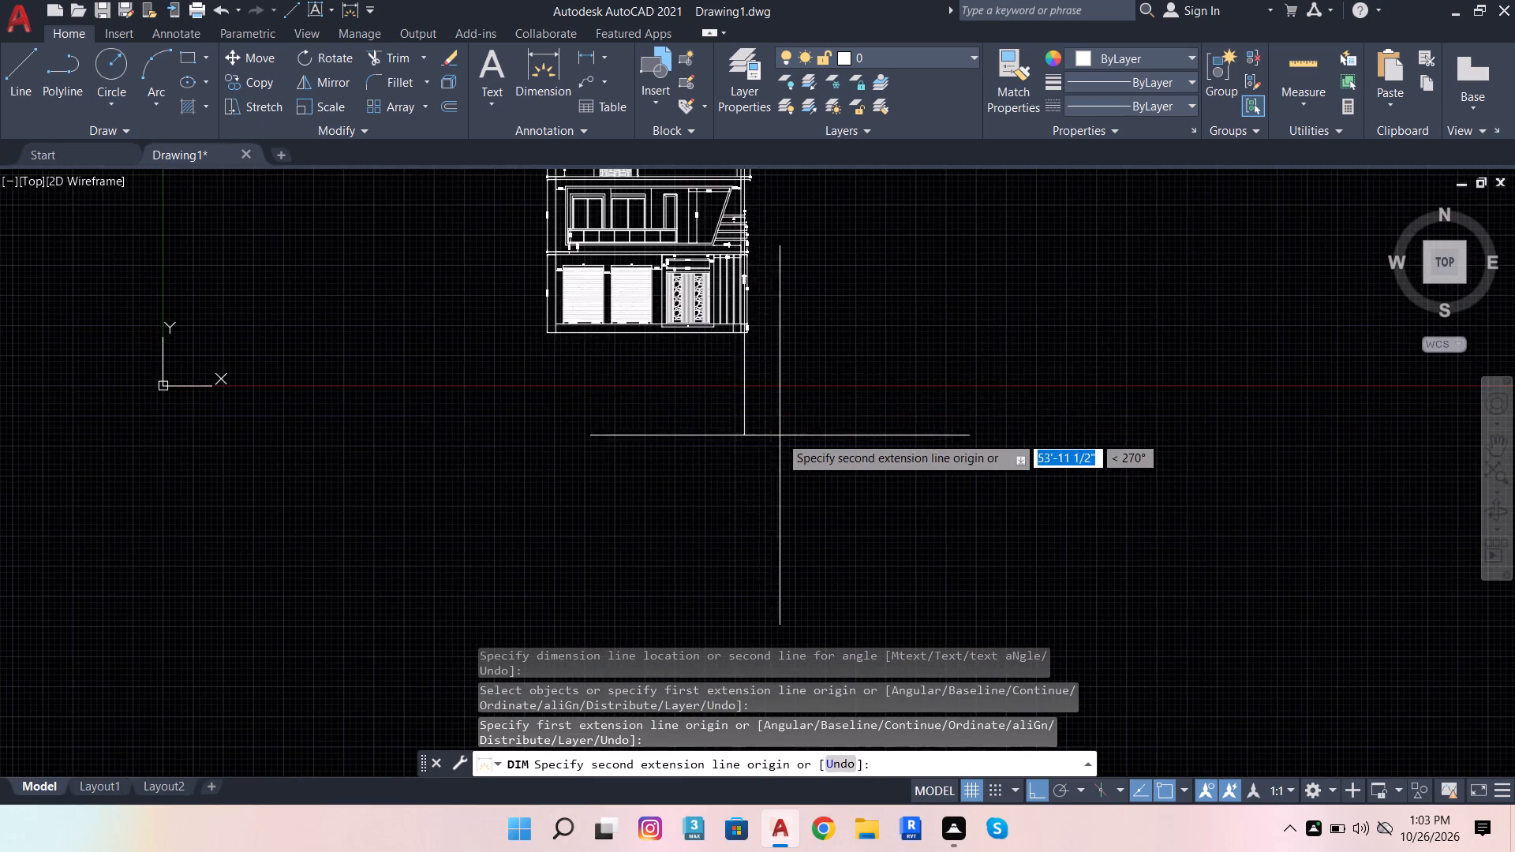
pyautogui.scroll(4, 719, 300)
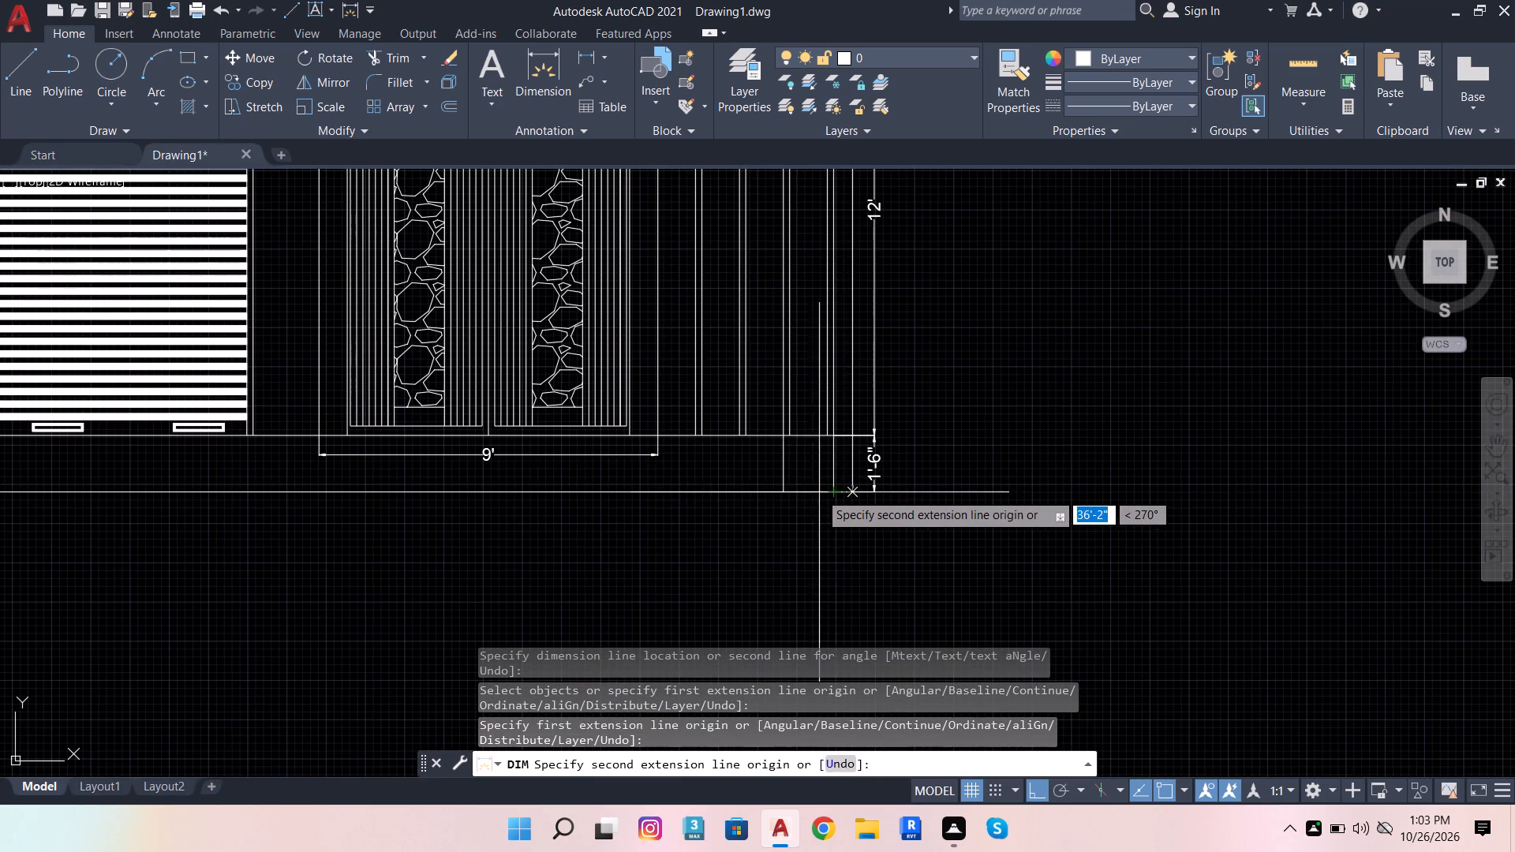
pyautogui.click(836, 490)
pyautogui.scroll(-3, 903, 491)
pyautogui.scroll(1, 907, 491)
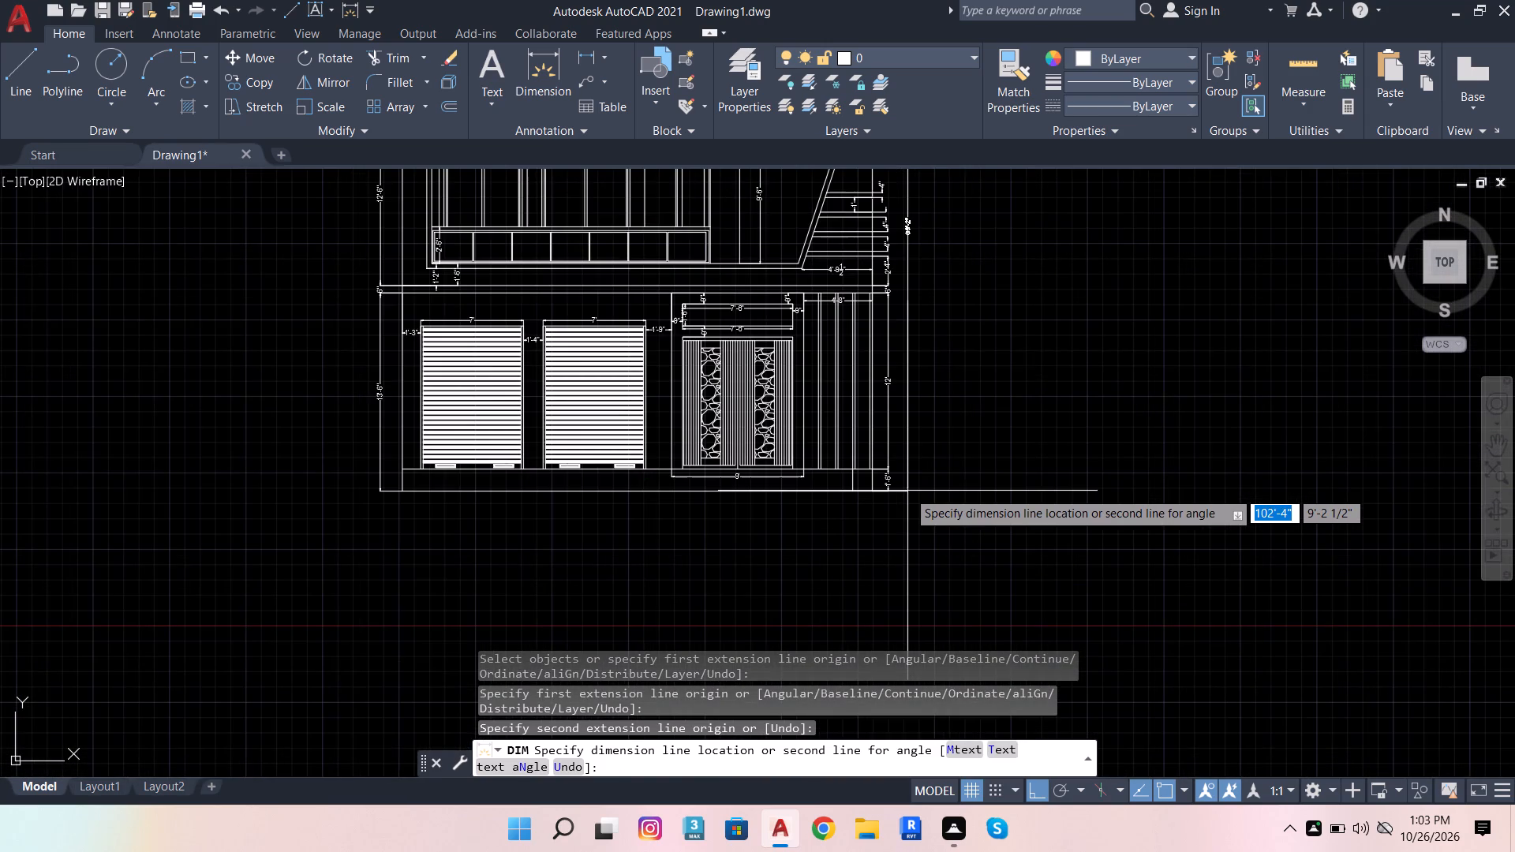
pyautogui.click(907, 491)
pyautogui.scroll(-2, 911, 469)
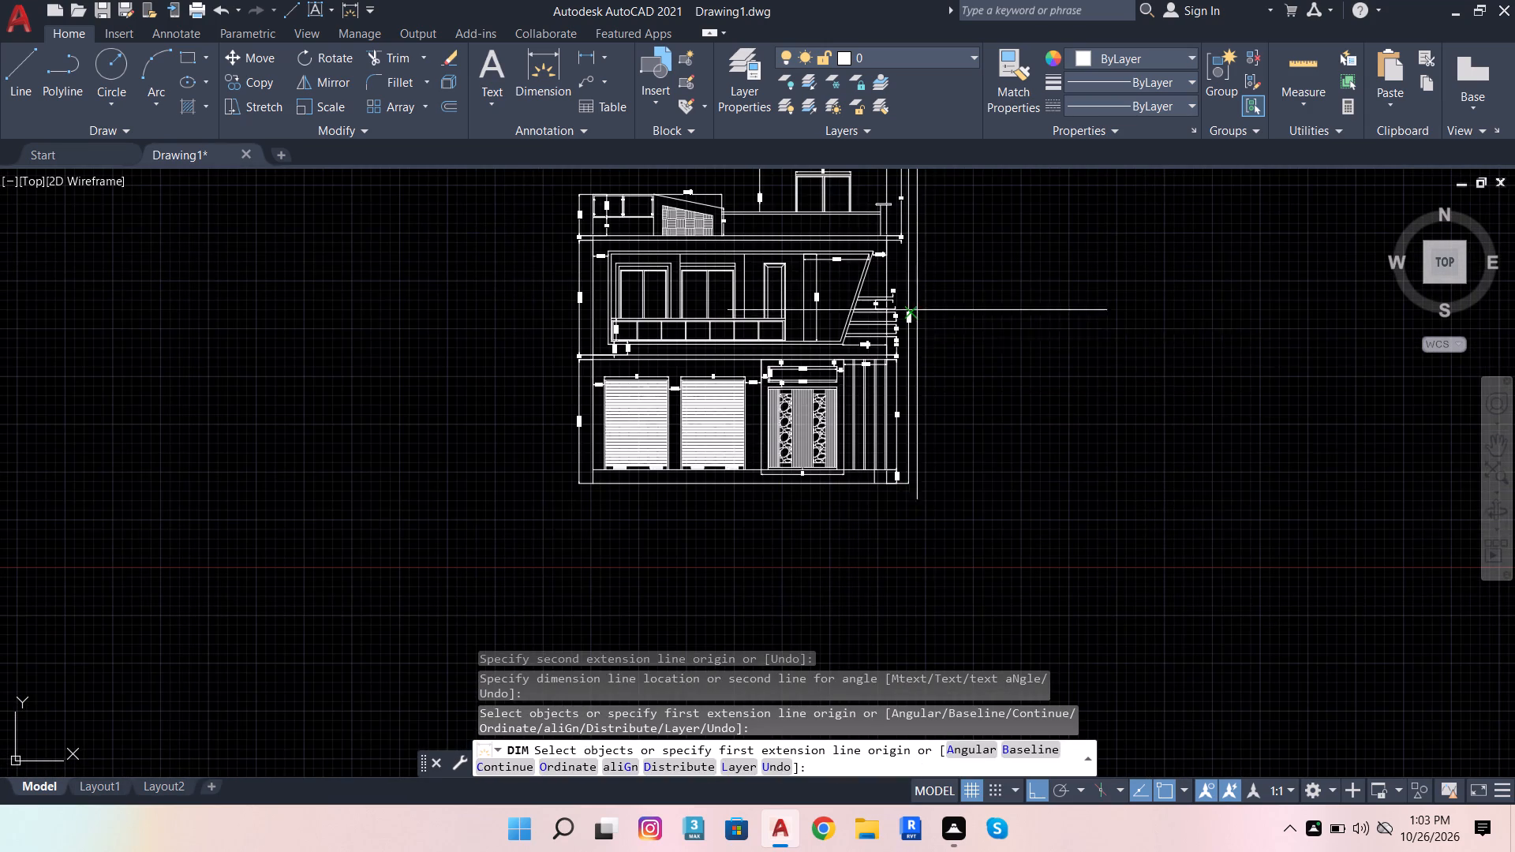
pyautogui.scroll(4, 916, 308)
pyautogui.press('Escape')
pyautogui.press('Escape')
pyautogui.press('Escape')
pyautogui.press('Escape')
pyautogui.press('Escape')
pyautogui.press('Escape')
pyautogui.press('Escape')
# Override the text of the overall height dimension outside the building's right side with 35' and end text editing.
pyautogui.doubleClick(858, 380)
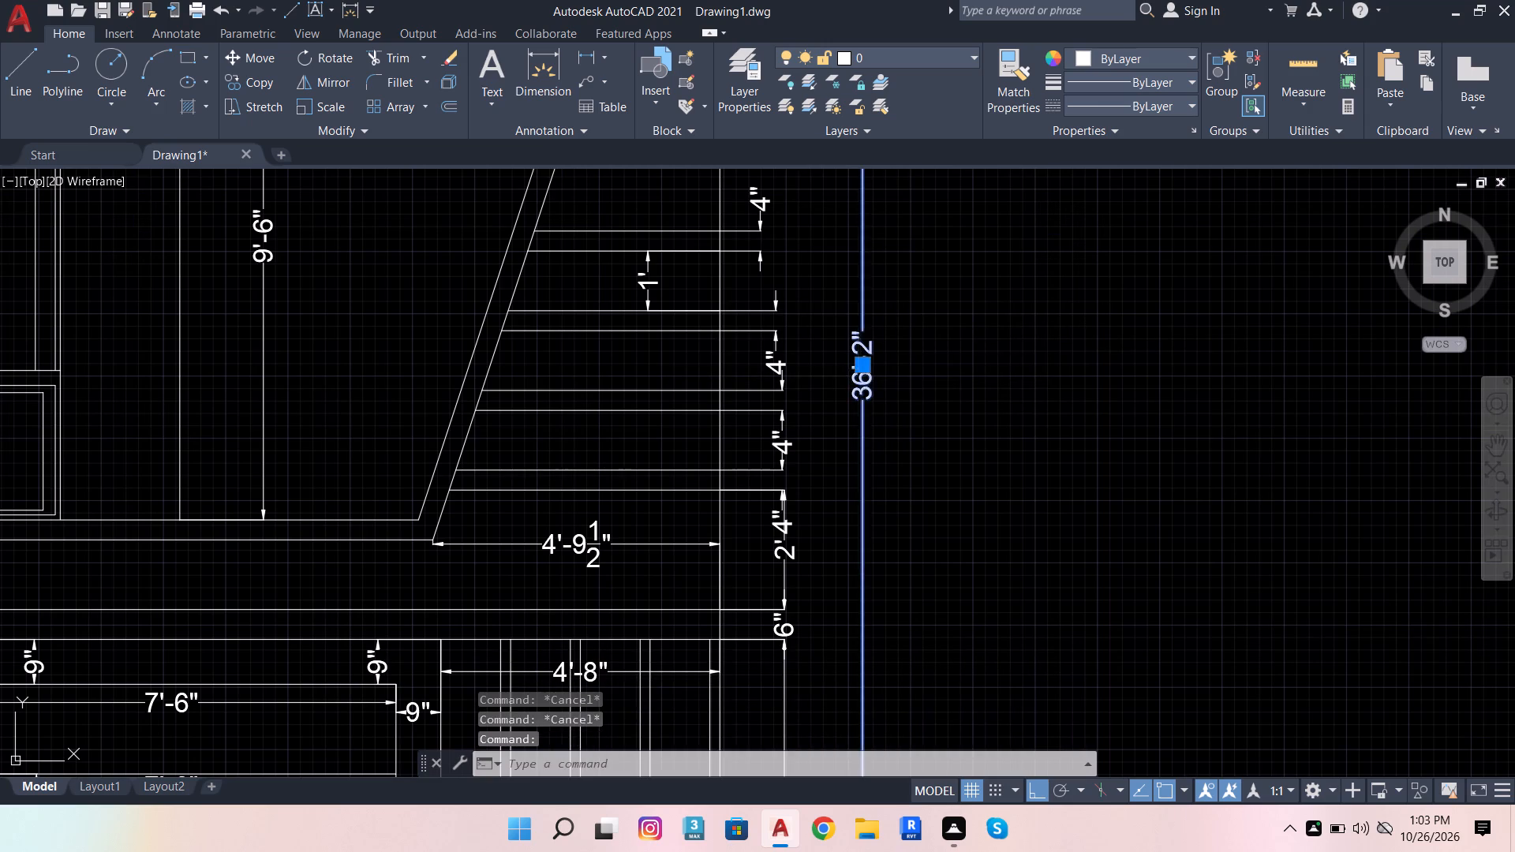
pyautogui.scroll(4, 860, 379)
pyautogui.press('BackSpace')
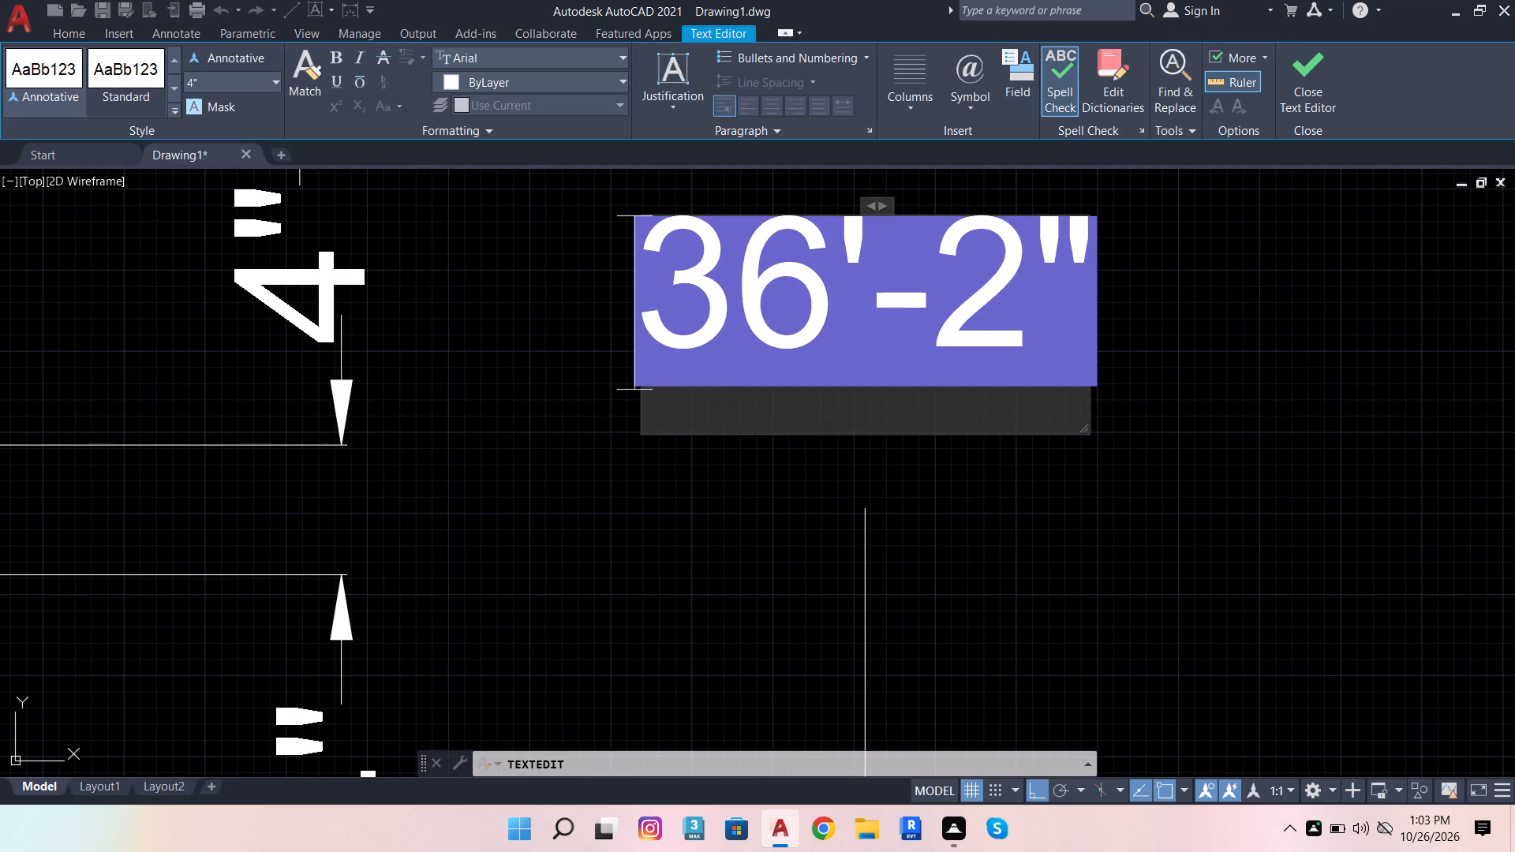
pyautogui.write("35'")
pyautogui.press('Return')
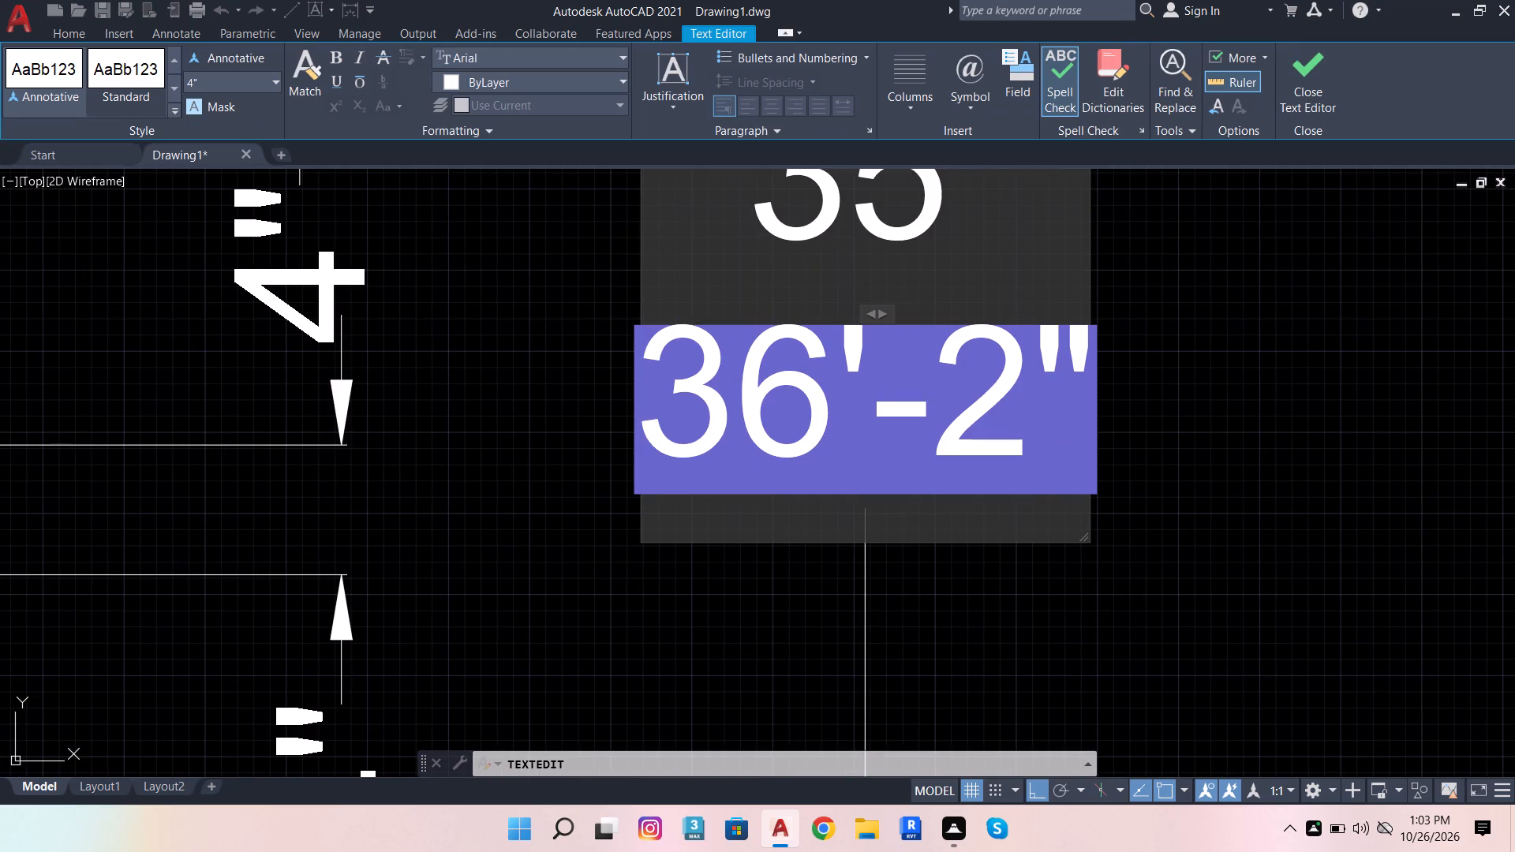
pyautogui.press('BackSpace')
pyautogui.press('BackSpace')
pyautogui.press('BackSpace')
pyautogui.press('BackSpace')
pyautogui.press('BackSpace')
pyautogui.press('BackSpace')
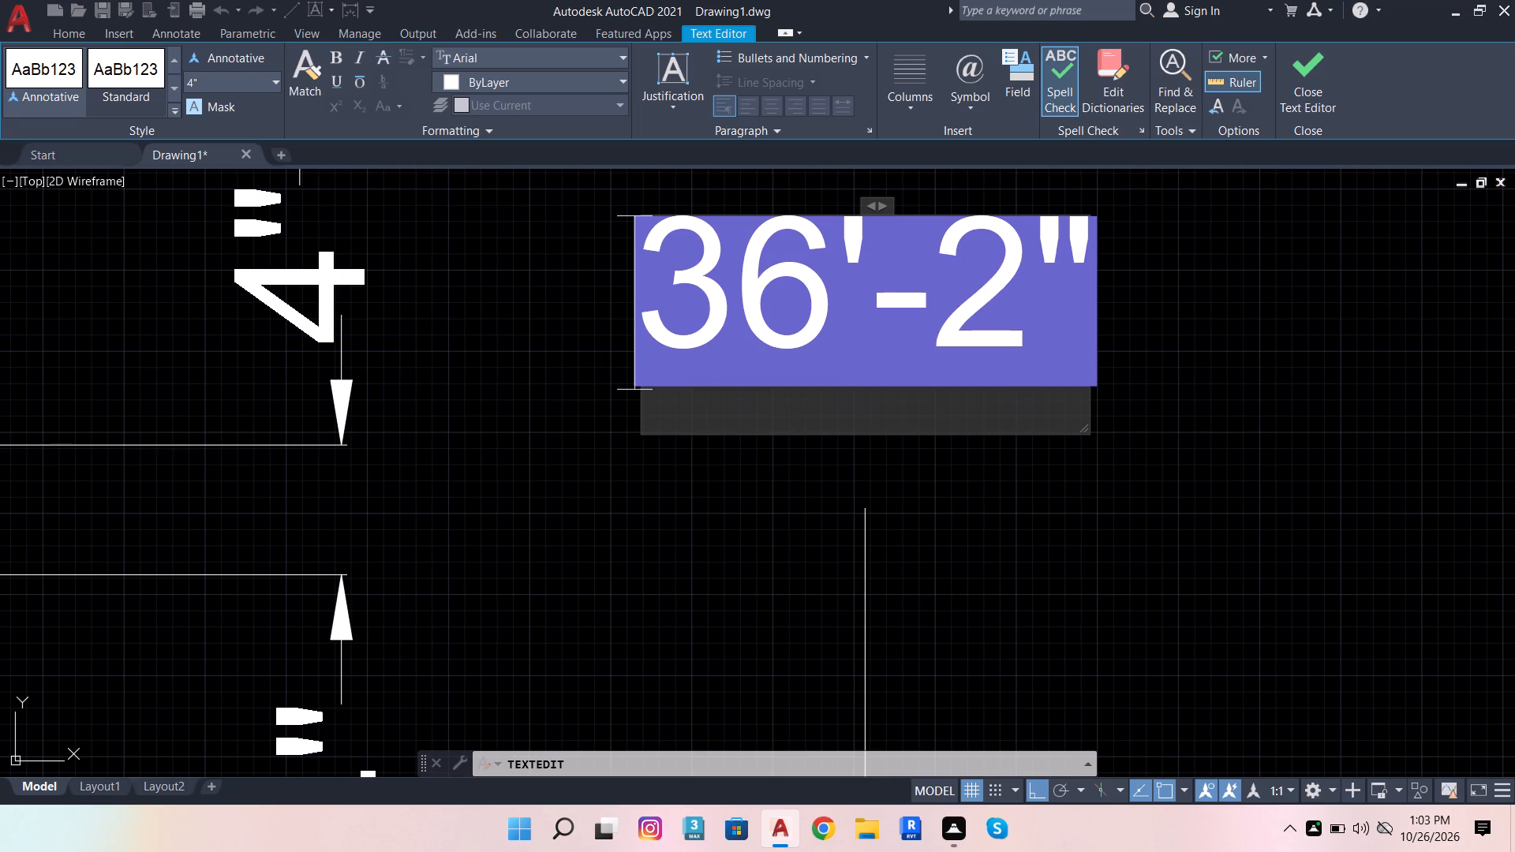
pyautogui.doubleClick(1034, 308)
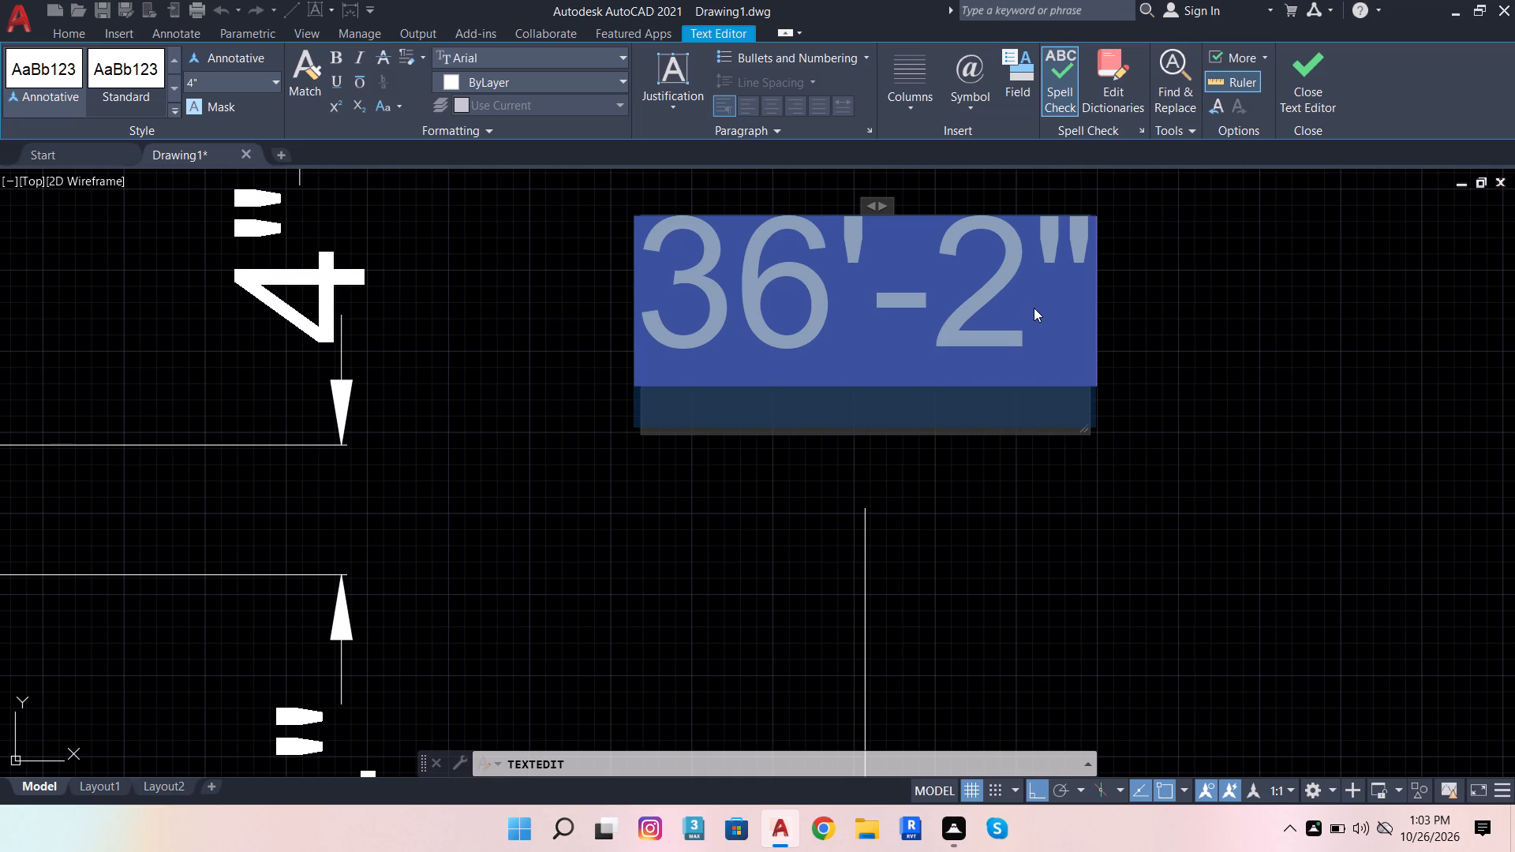
pyautogui.press('BackSpace')
pyautogui.write("35'")
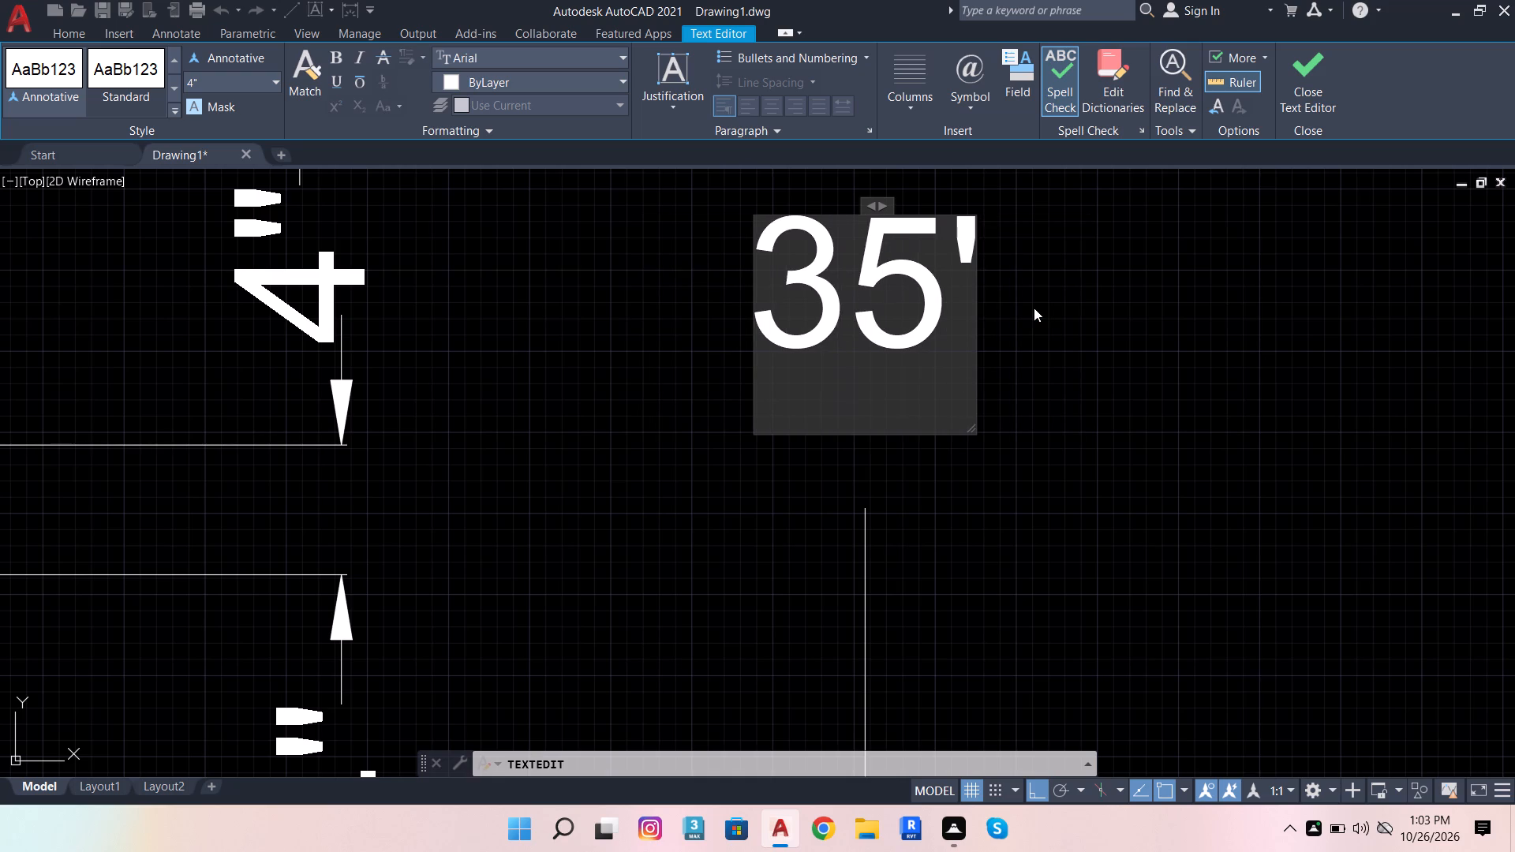
pyautogui.click(1105, 353)
pyautogui.scroll(-4, 1064, 444)
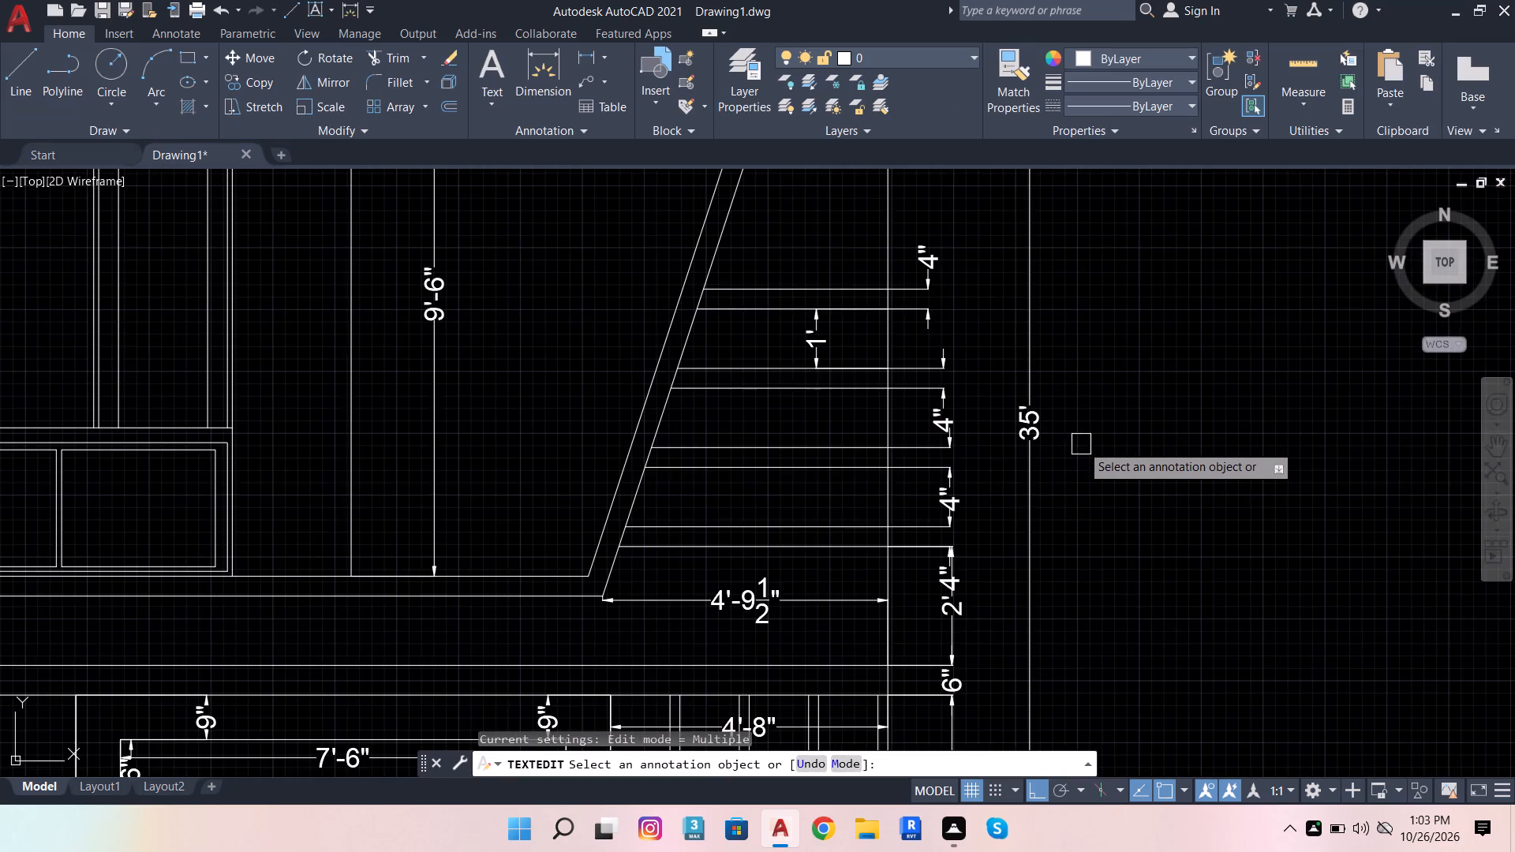
pyautogui.scroll(-3, 1087, 443)
pyautogui.press('Escape')
pyautogui.press('Escape')
pyautogui.press('Escape')
pyautogui.press('Escape')
pyautogui.press('Escape')
pyautogui.press('Escape')
pyautogui.press('Escape')
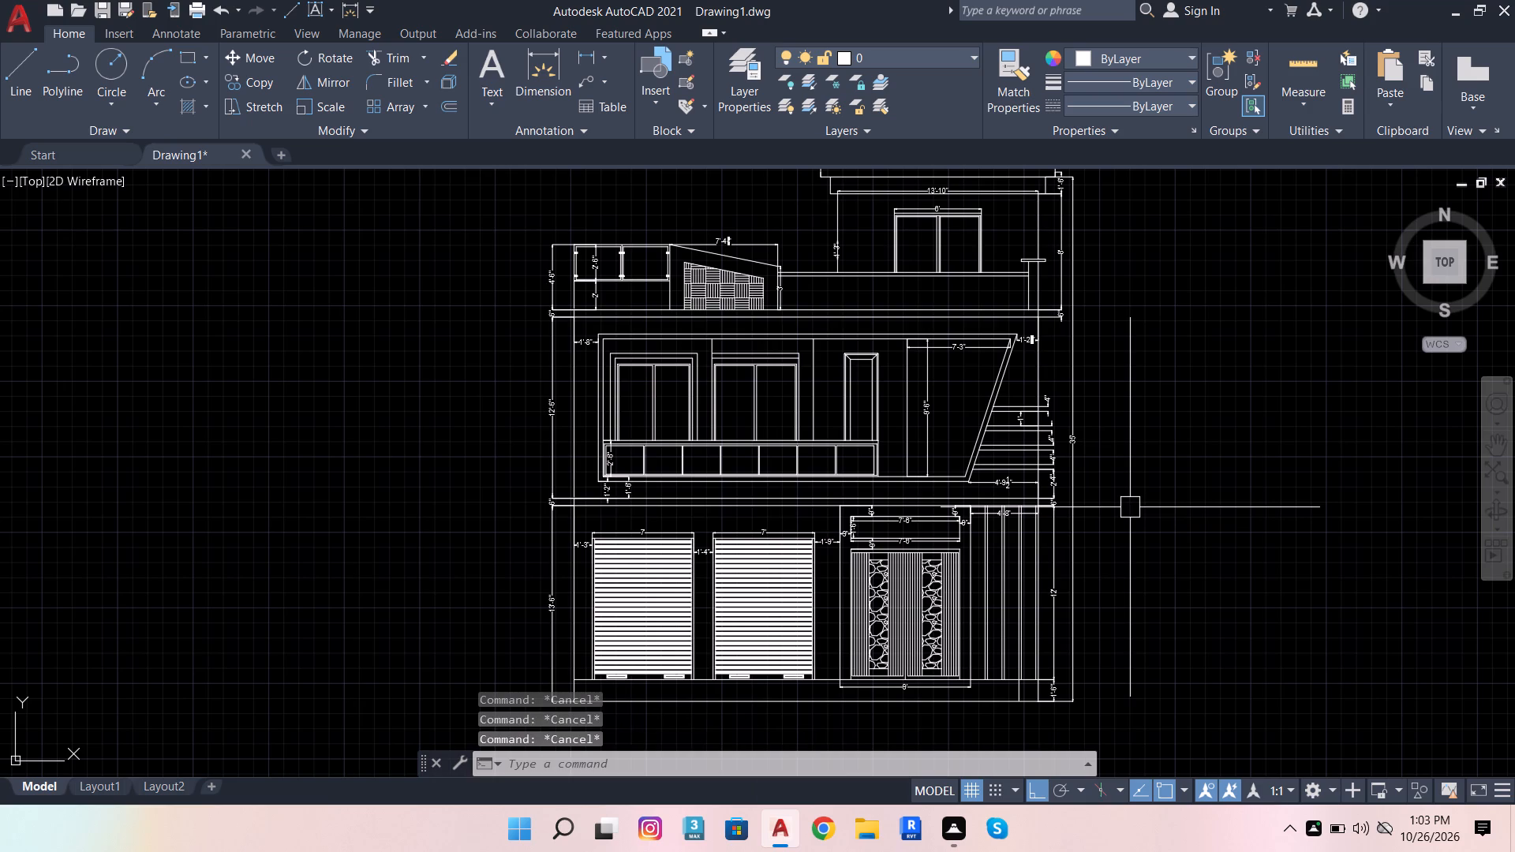
# Delete the 7'-3" horizontal dimension under the first-floor frame's top edge, beside the slanted end.
pyautogui.scroll(1, 1007, 457)
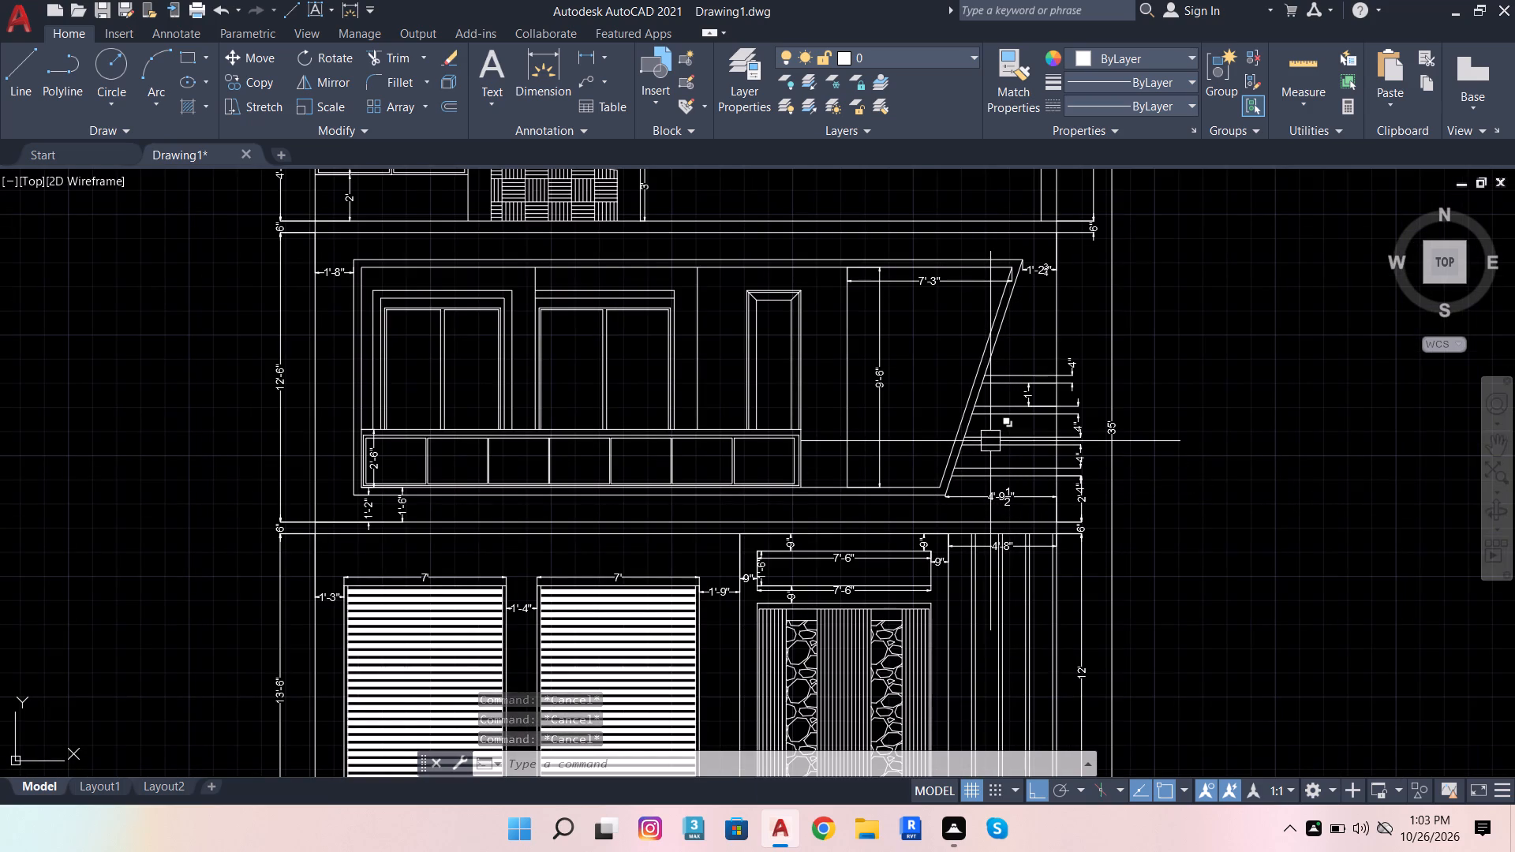
pyautogui.scroll(2, 1001, 290)
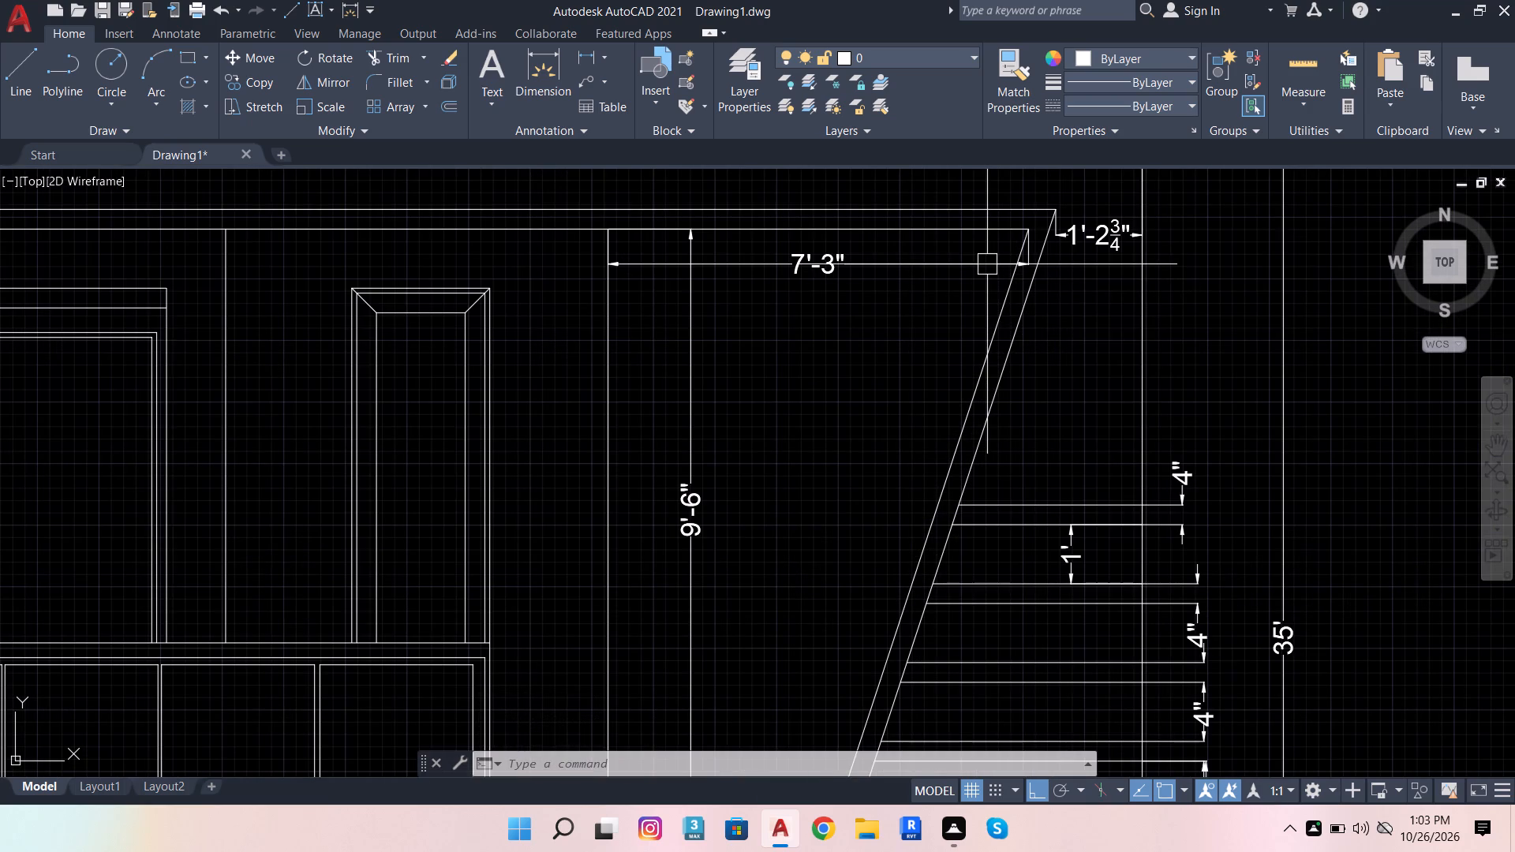
pyautogui.click(987, 264)
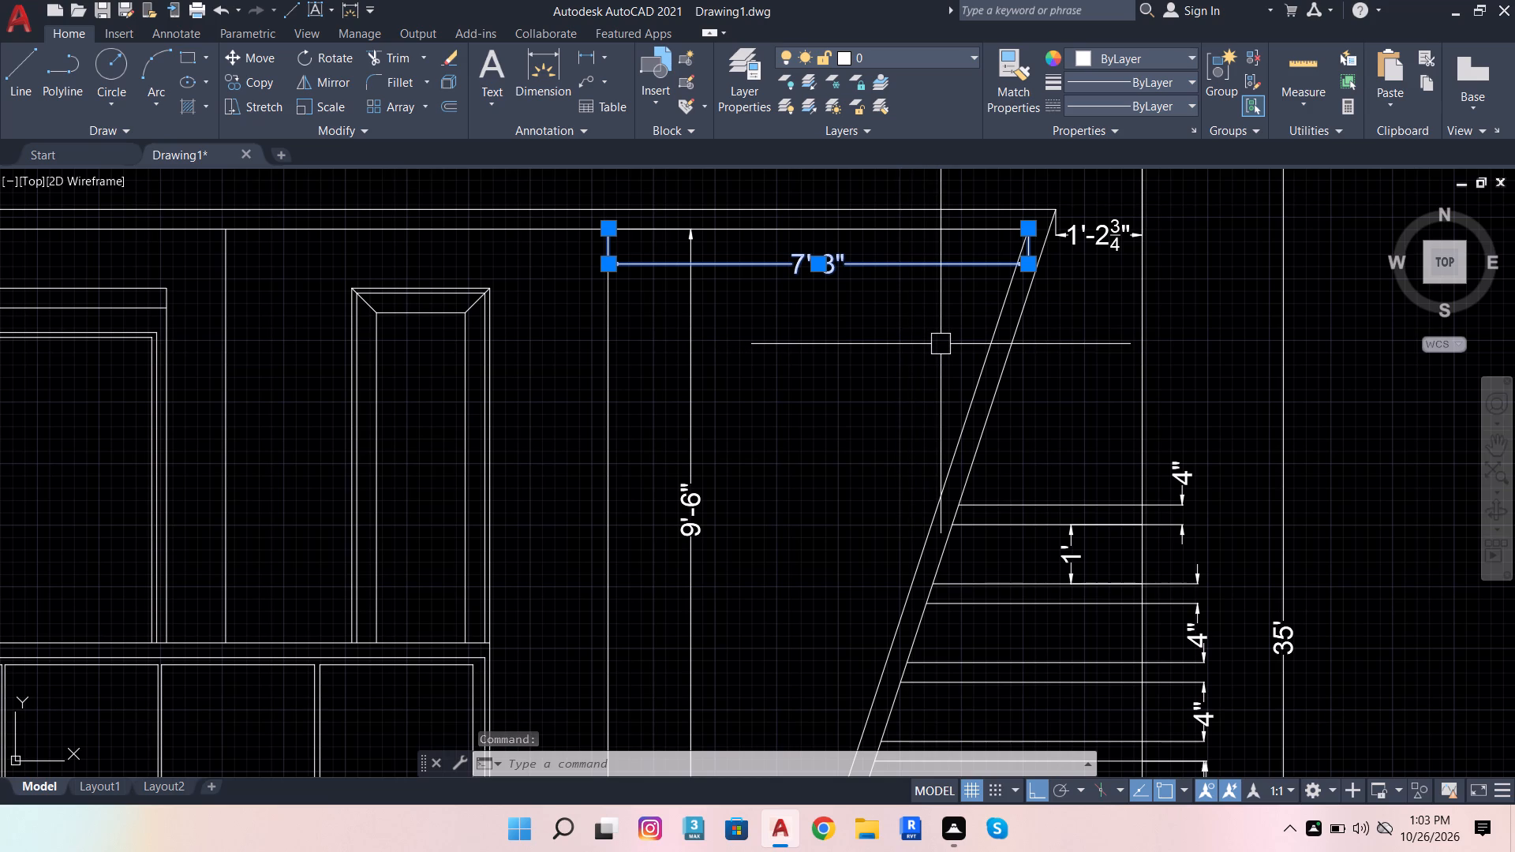
pyautogui.hotkey('shift', 'Delete')
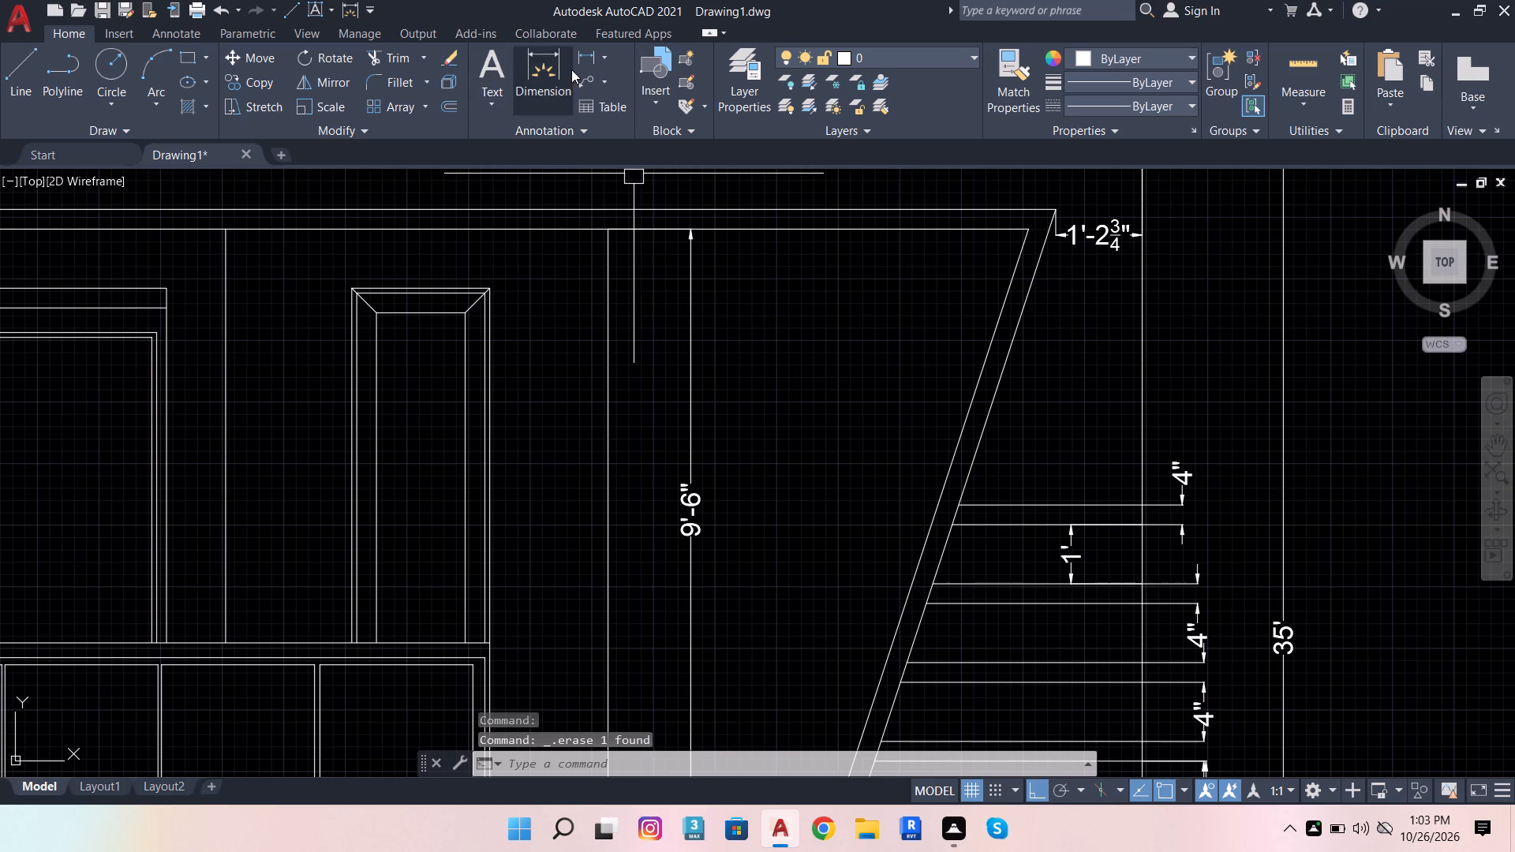
# Dimension the top width from the vertical panel line's upper end to the slanted frame's outer top corner, with the dimension line inside the frame's top band.
pyautogui.click(544, 80)
pyautogui.click(608, 233)
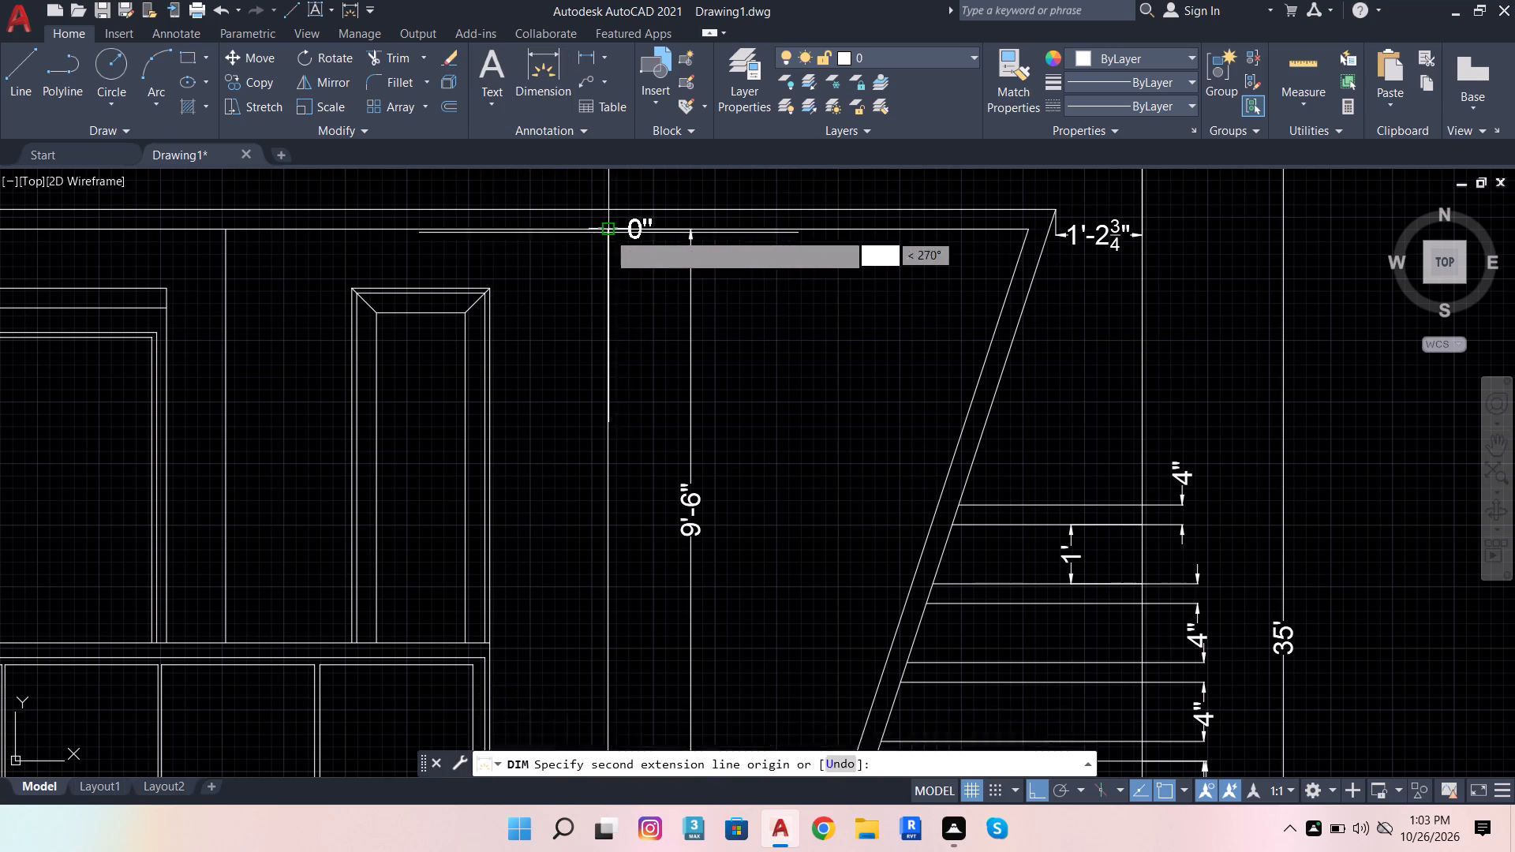
pyautogui.click(1058, 204)
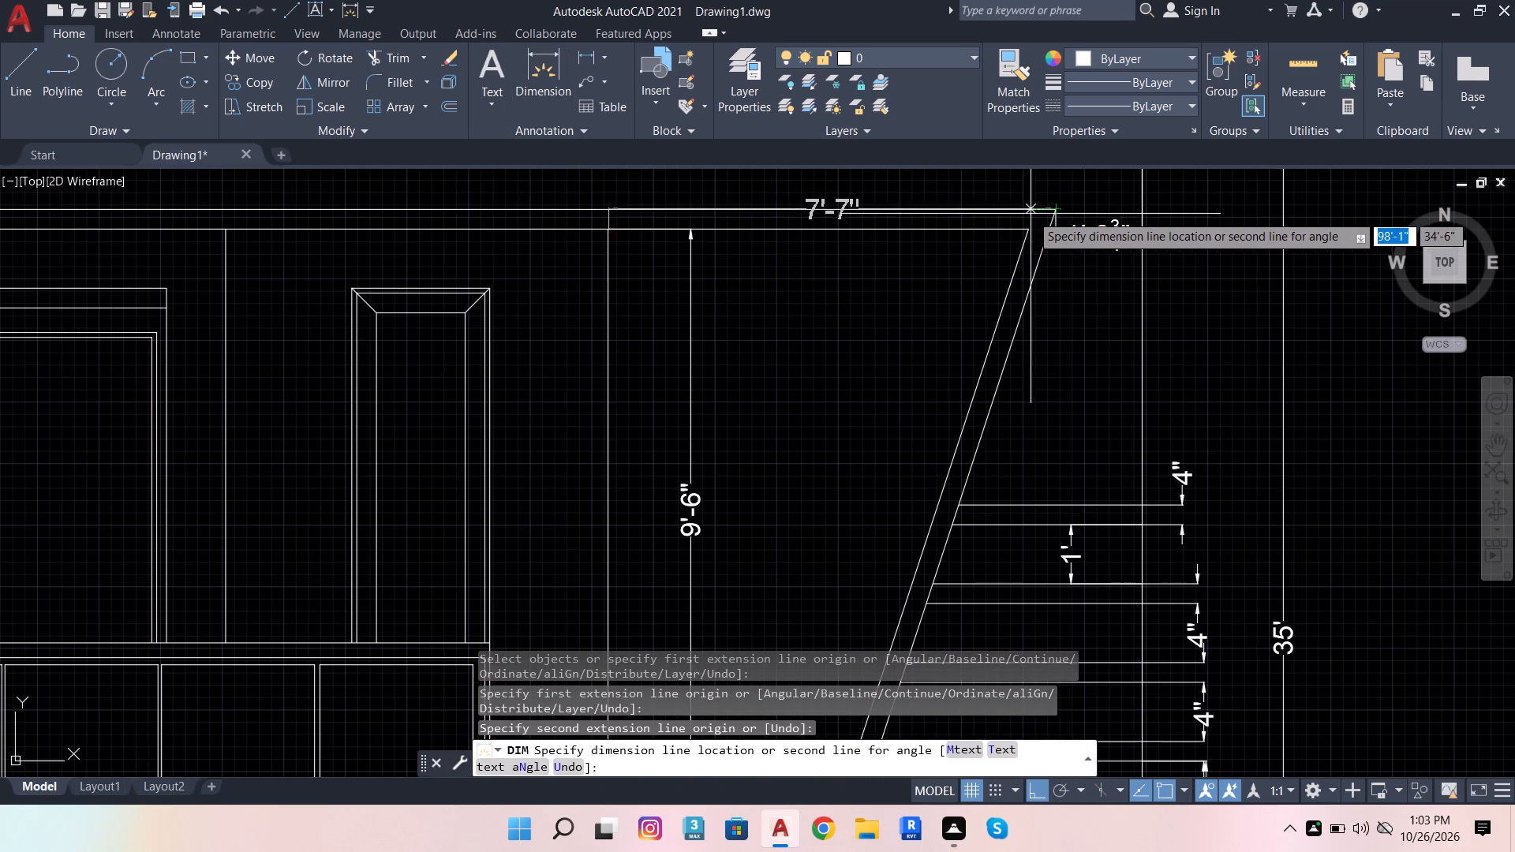
pyautogui.scroll(2, 1023, 217)
pyautogui.click(1003, 226)
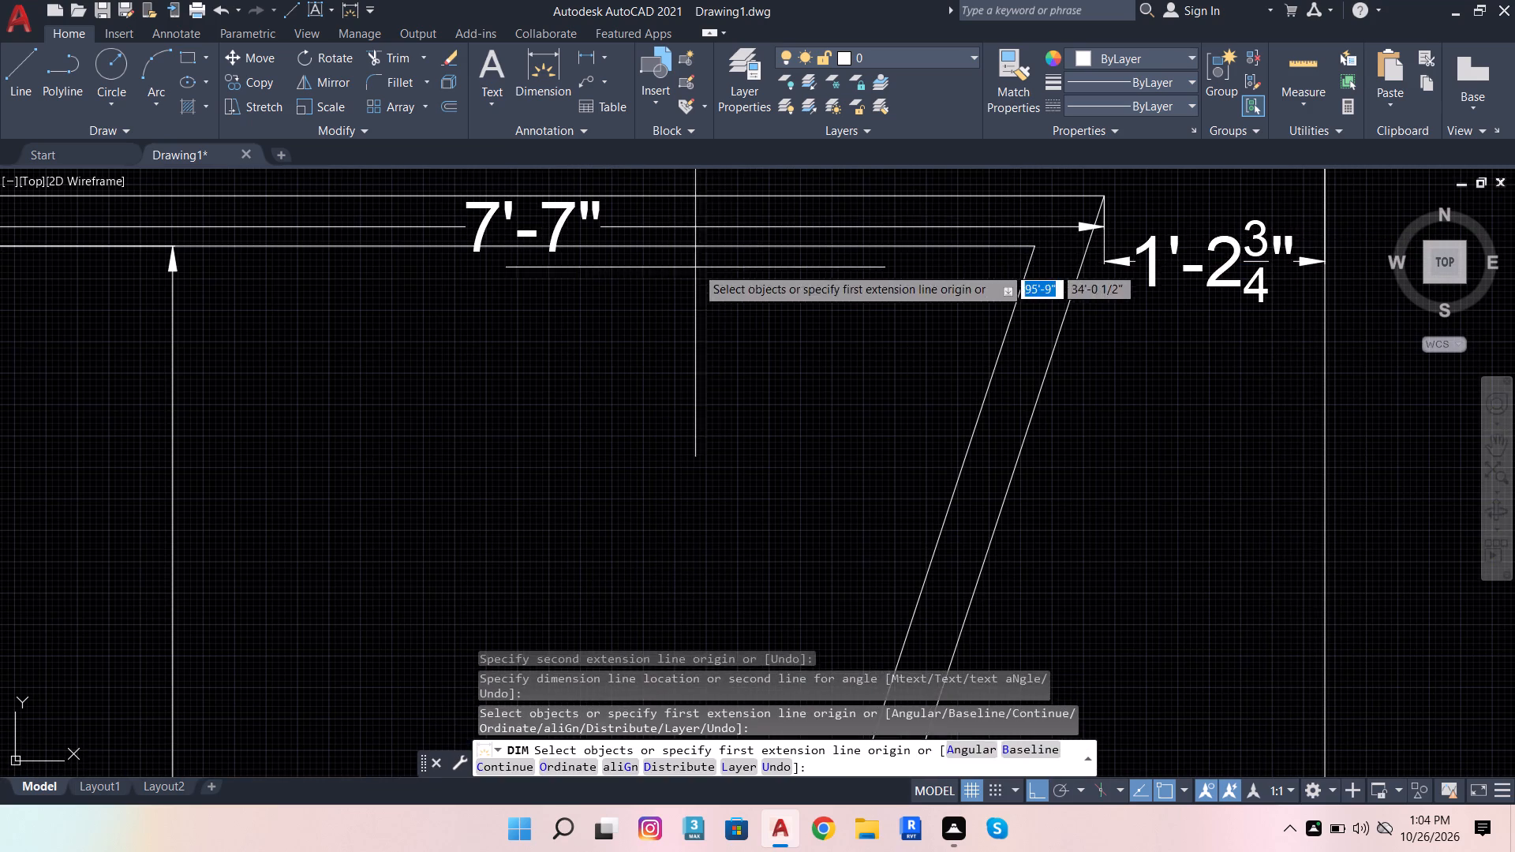
pyautogui.press('Escape')
pyautogui.press('Escape')
pyautogui.press('Escape')
pyautogui.press('Escape')
pyautogui.press('Escape')
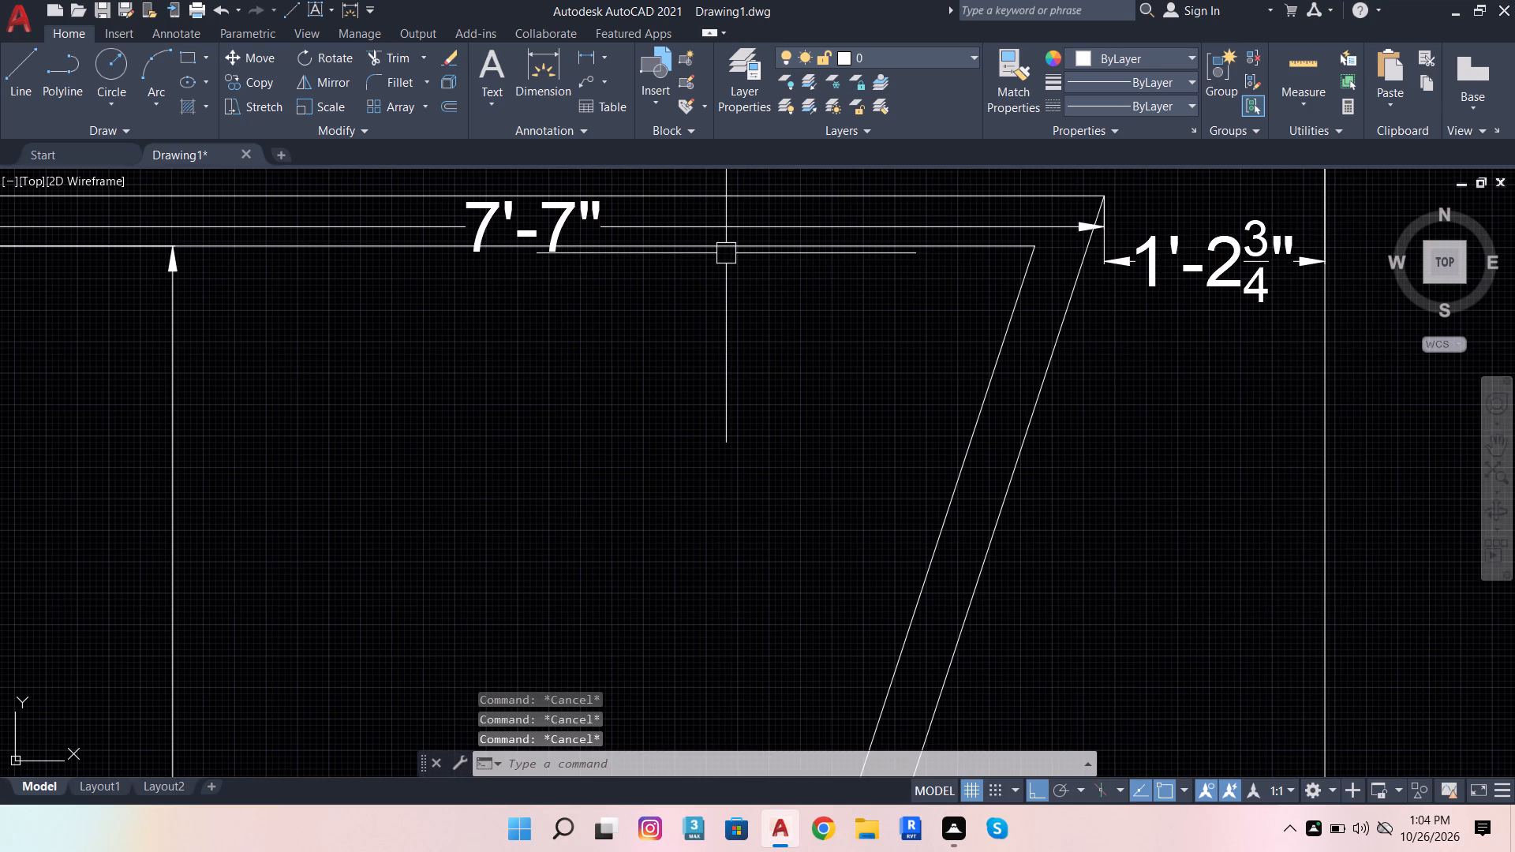
# Override the text of the new top-width dimension at the slanted frame with 7'-3" and end text editing.
pyautogui.scroll(1, 726, 253)
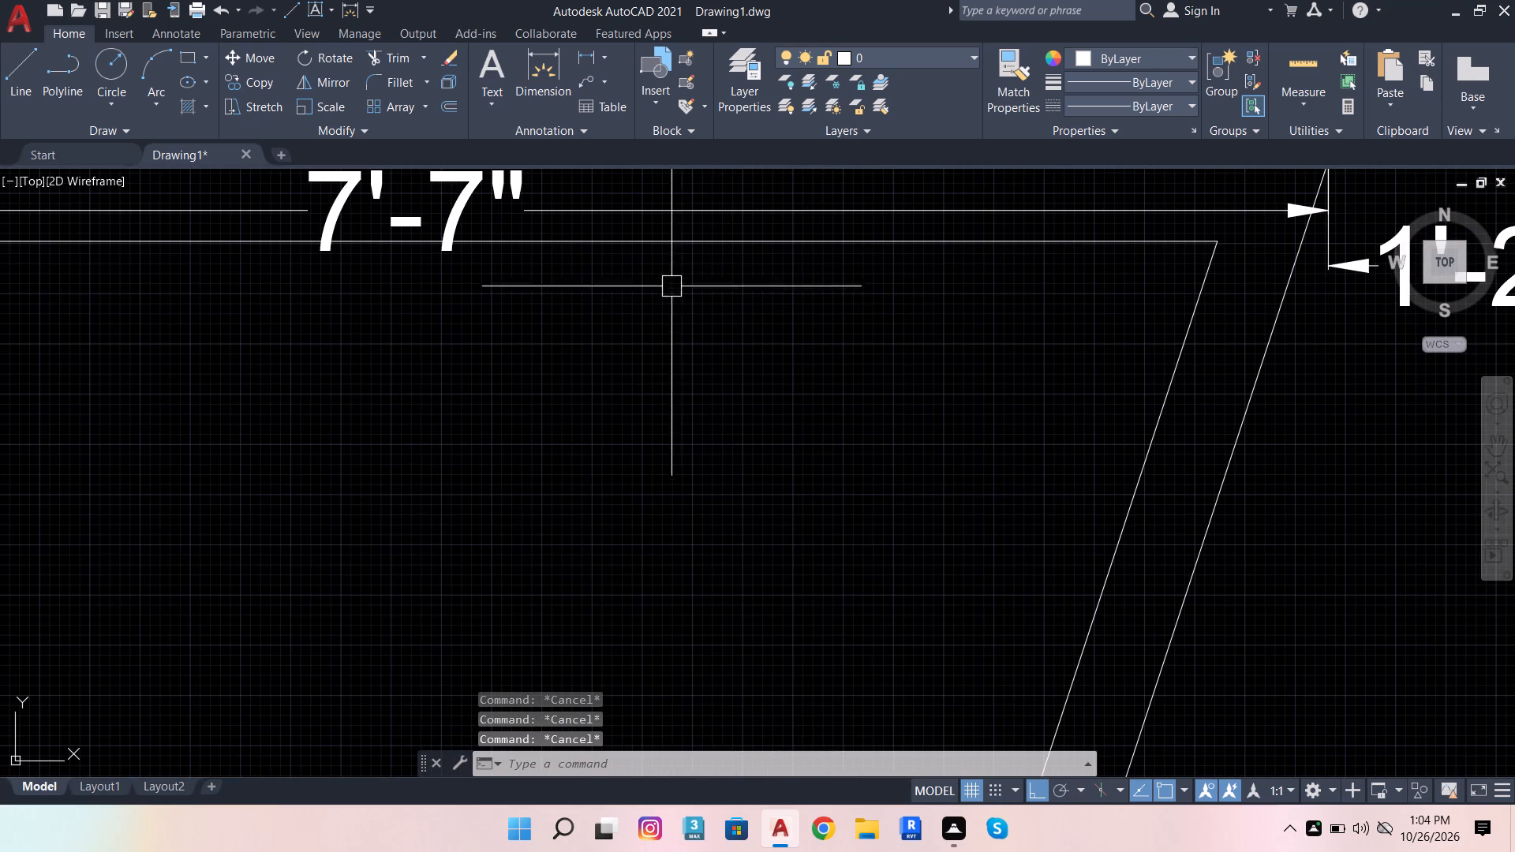
pyautogui.press('Escape')
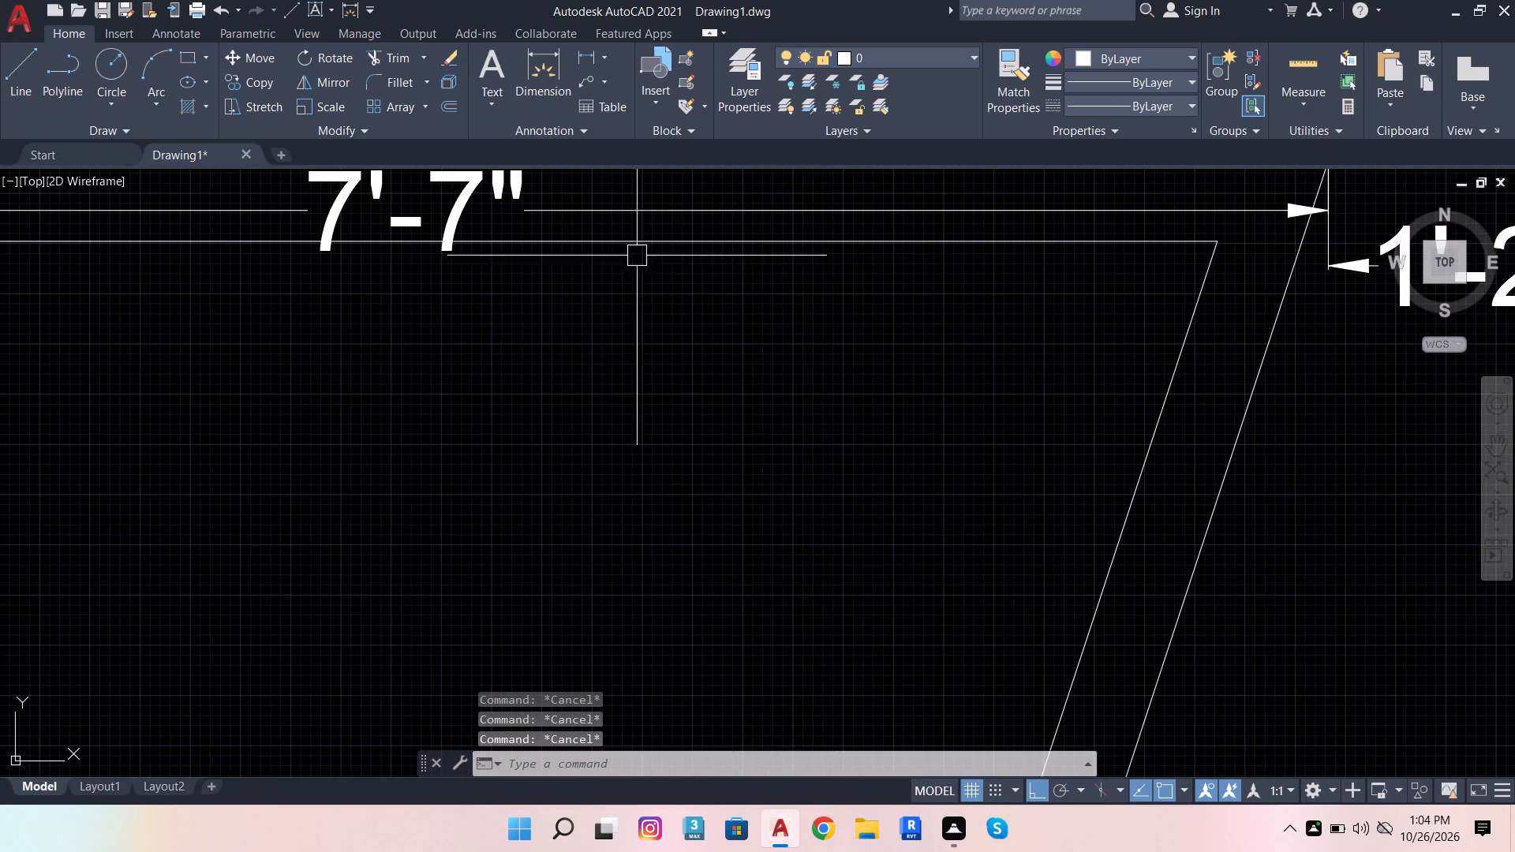
pyautogui.tripleClick(440, 206)
pyautogui.tripleClick(445, 211)
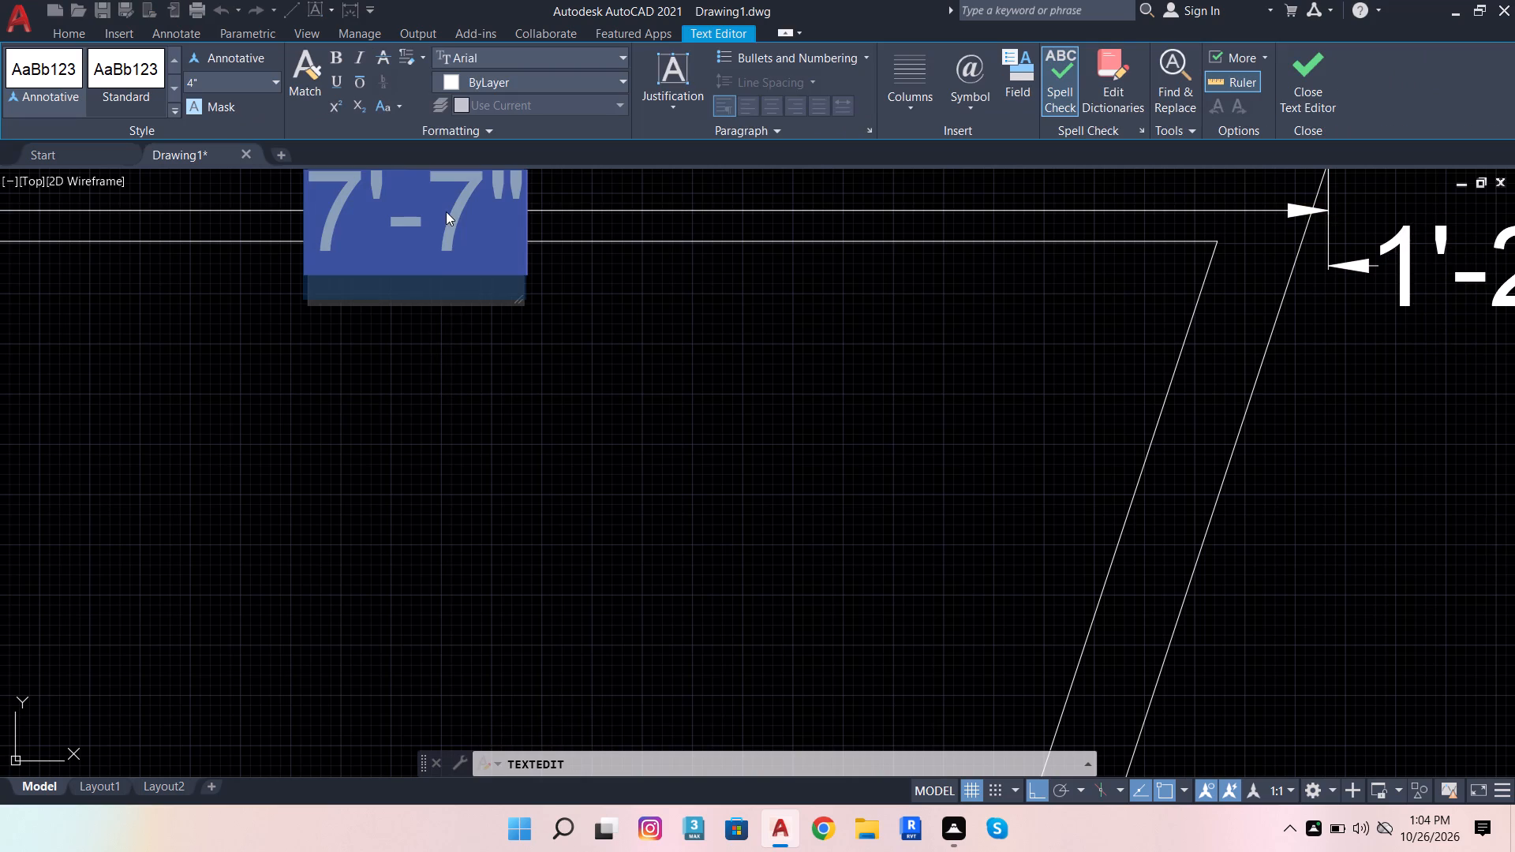
pyautogui.scroll(-3, 492, 308)
pyautogui.scroll(3, 480, 296)
pyautogui.doubleClick(501, 267)
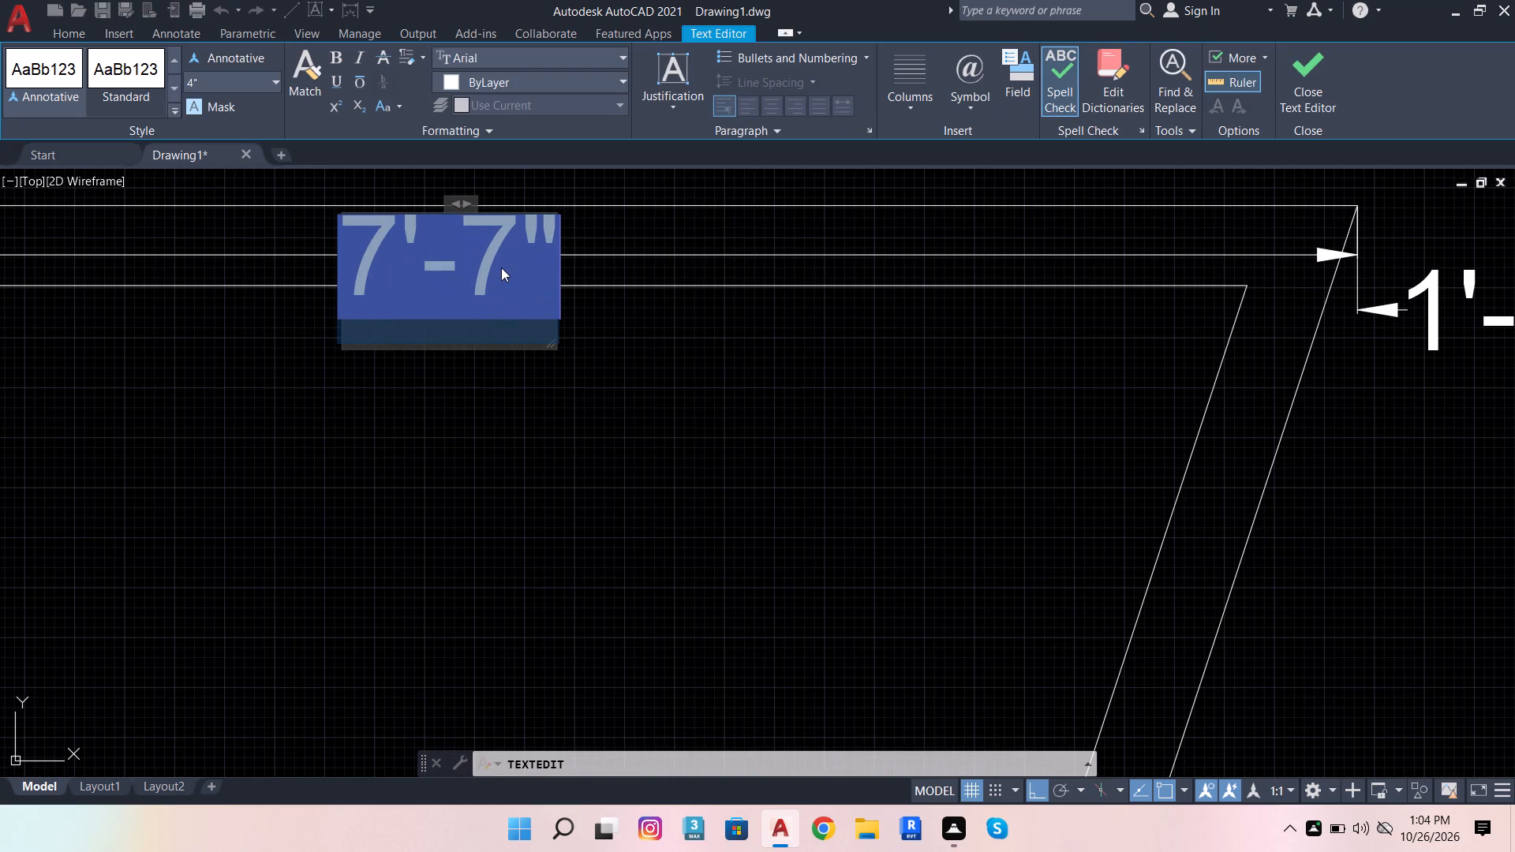
pyautogui.press('BackSpace')
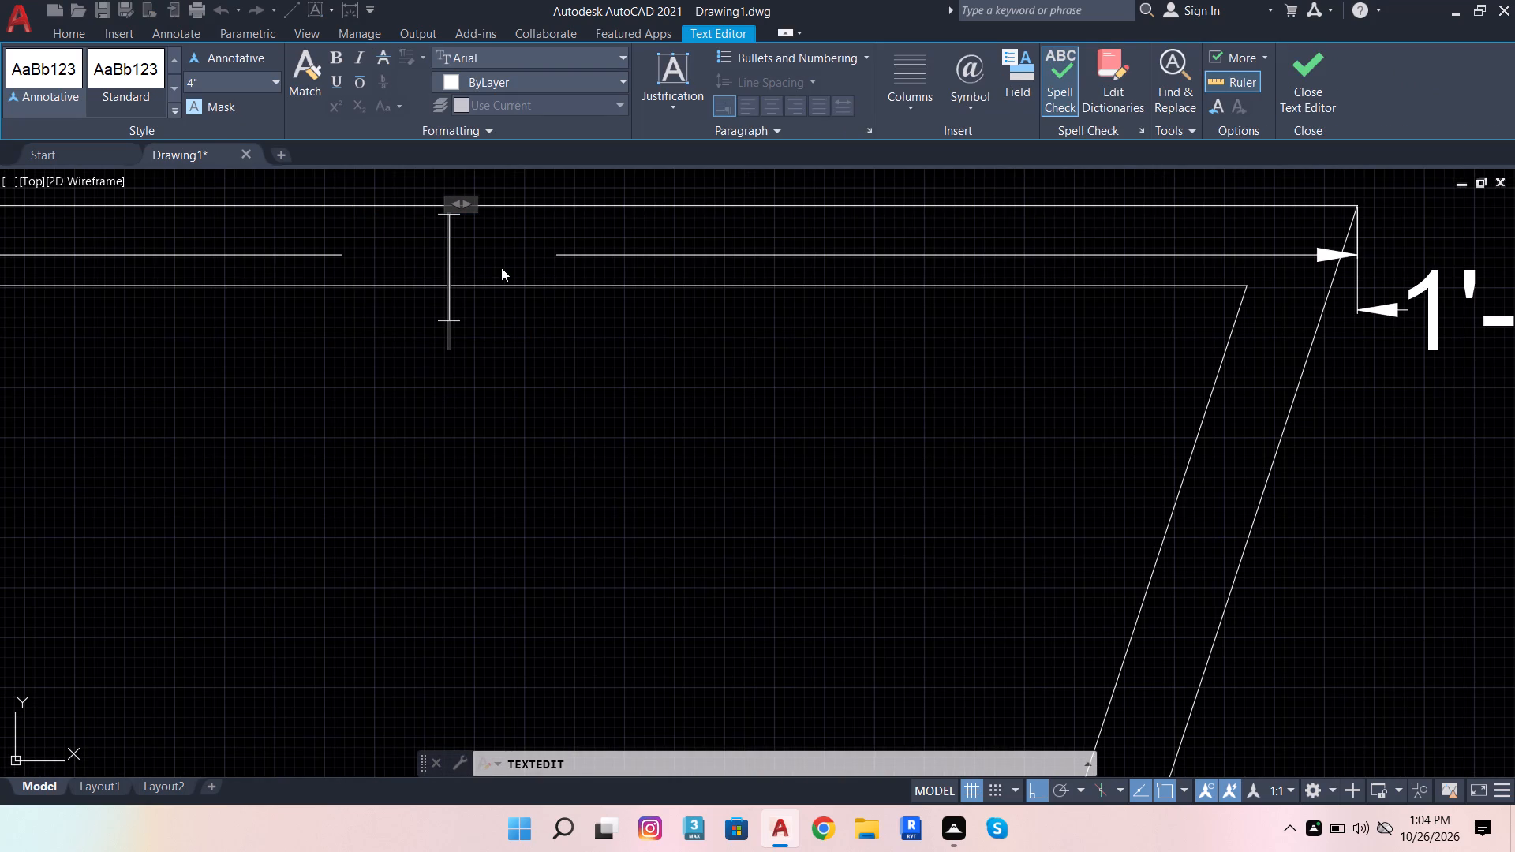
pyautogui.write("7'")
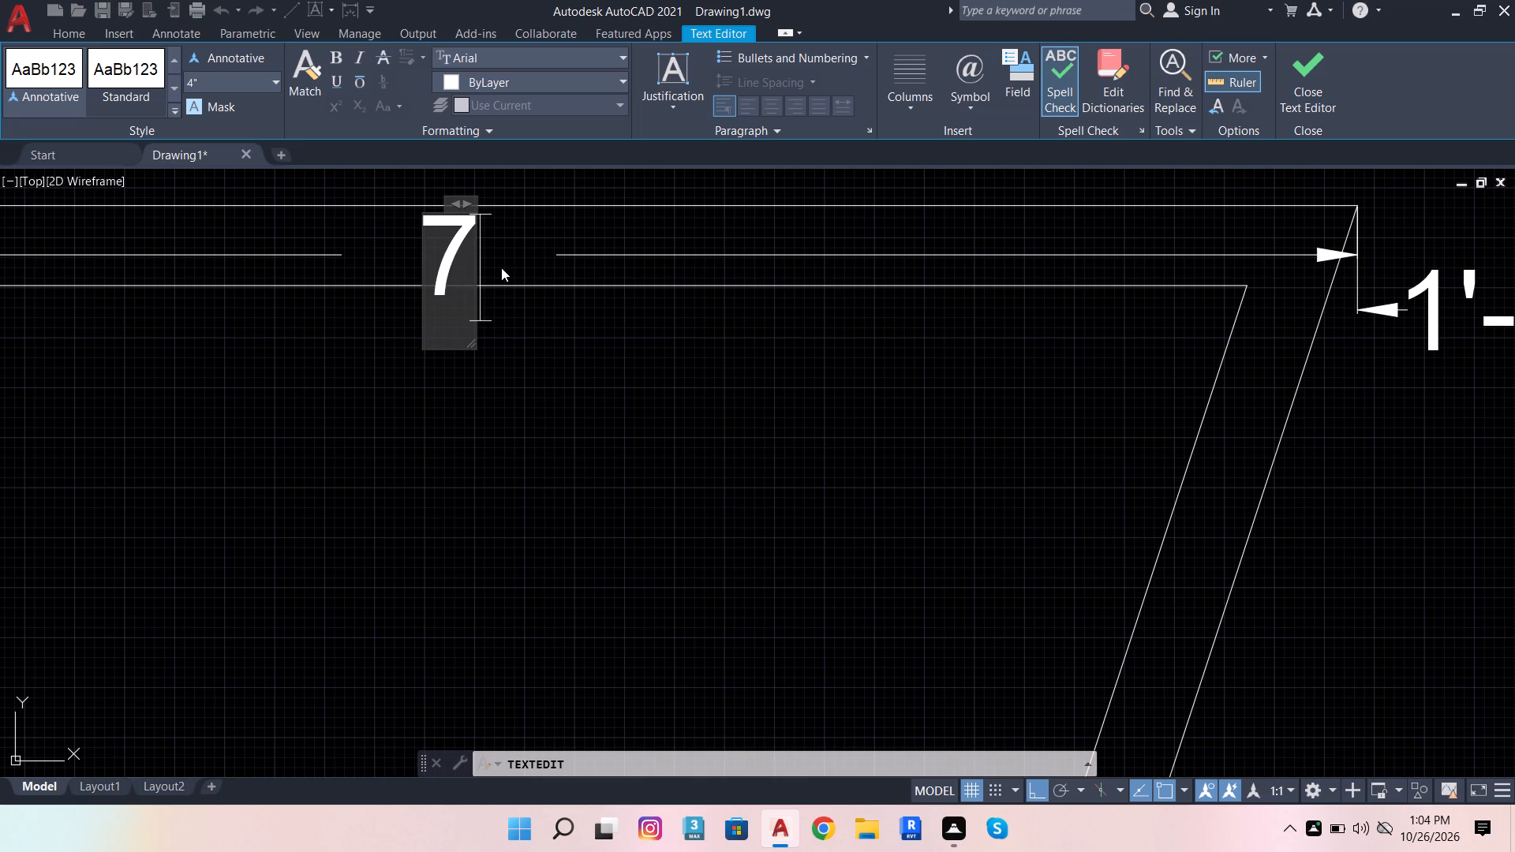
pyautogui.press('-')
pyautogui.press('3')
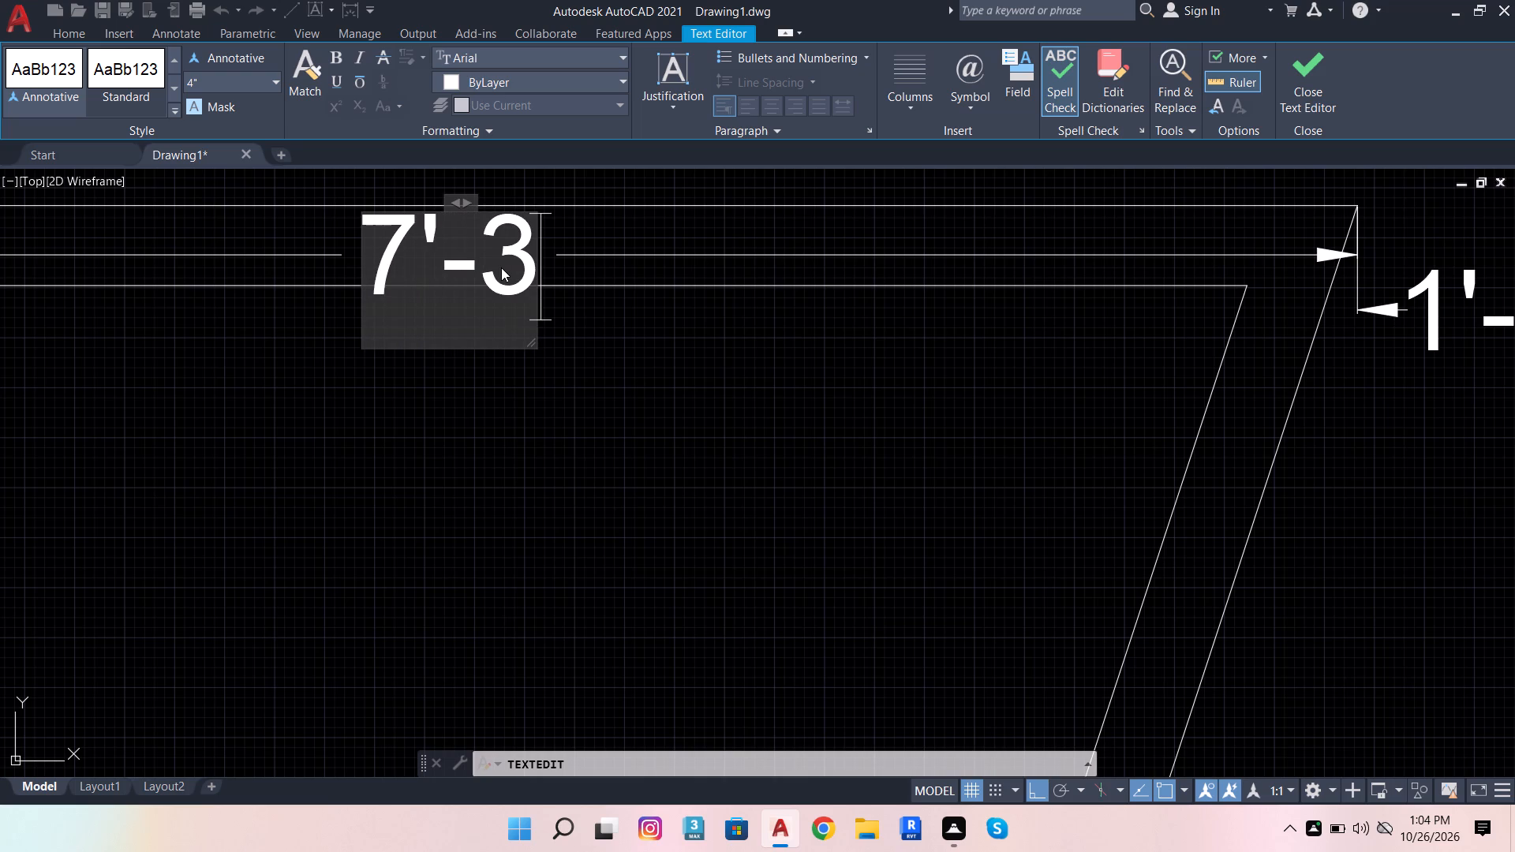
pyautogui.hotkey('shift', '"')
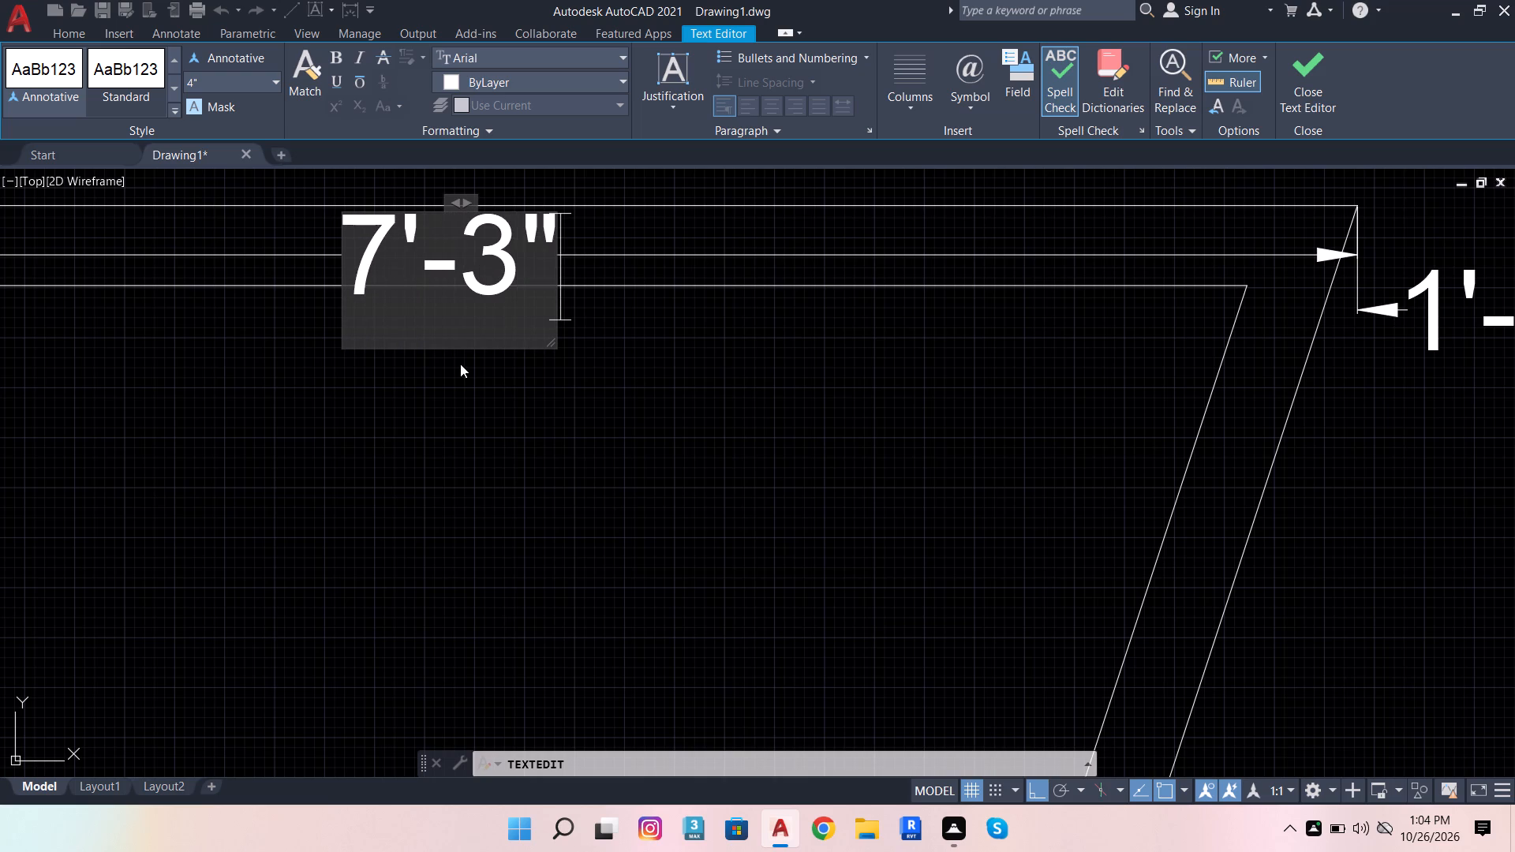
pyautogui.click(460, 364)
pyautogui.scroll(-5, 534, 417)
pyautogui.scroll(1, 465, 527)
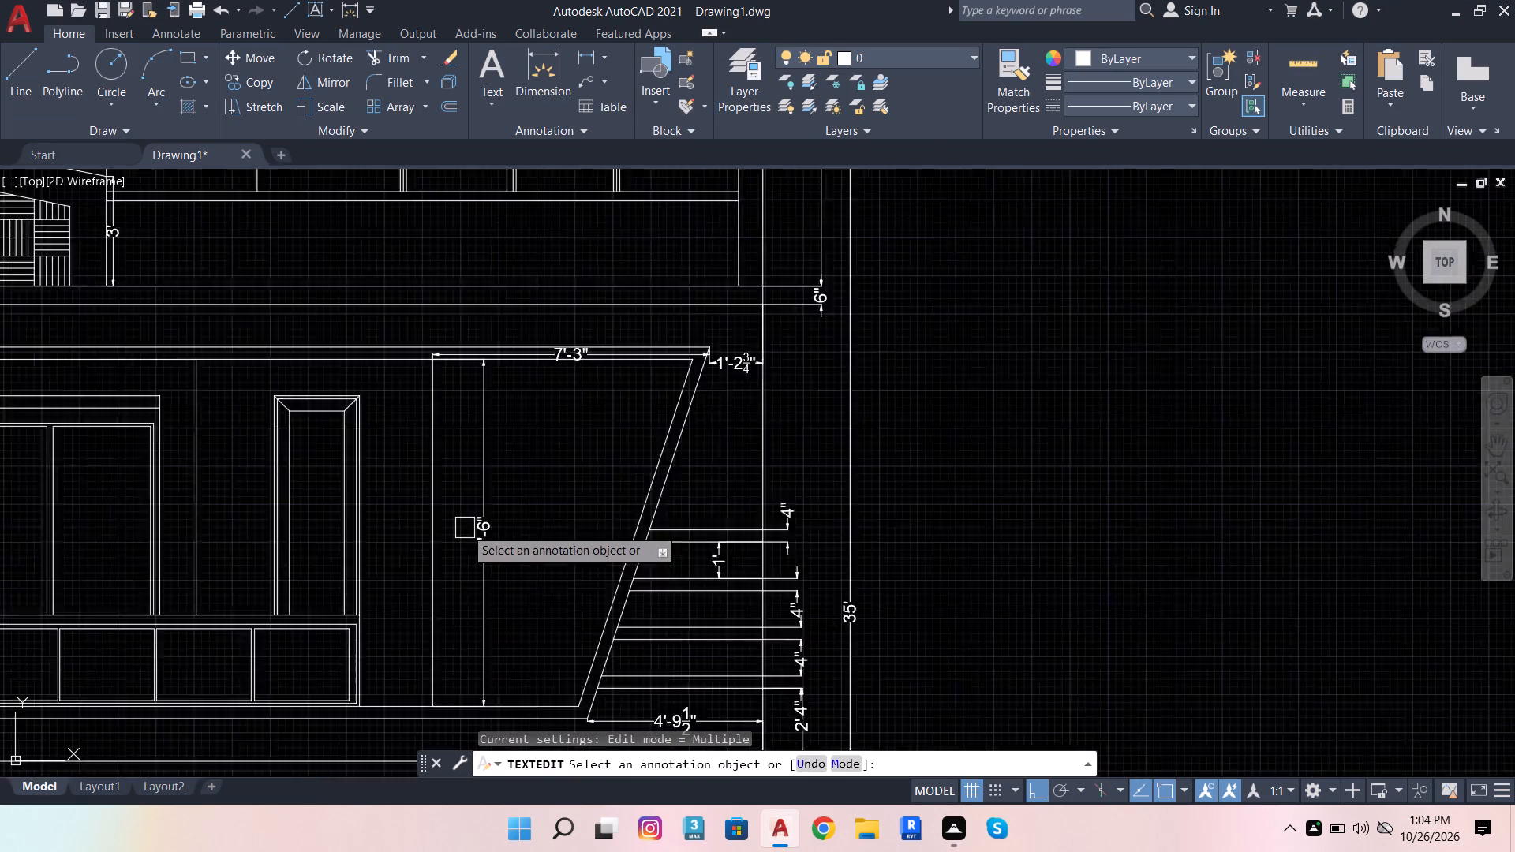
pyautogui.scroll(1, 465, 528)
pyautogui.press('Escape')
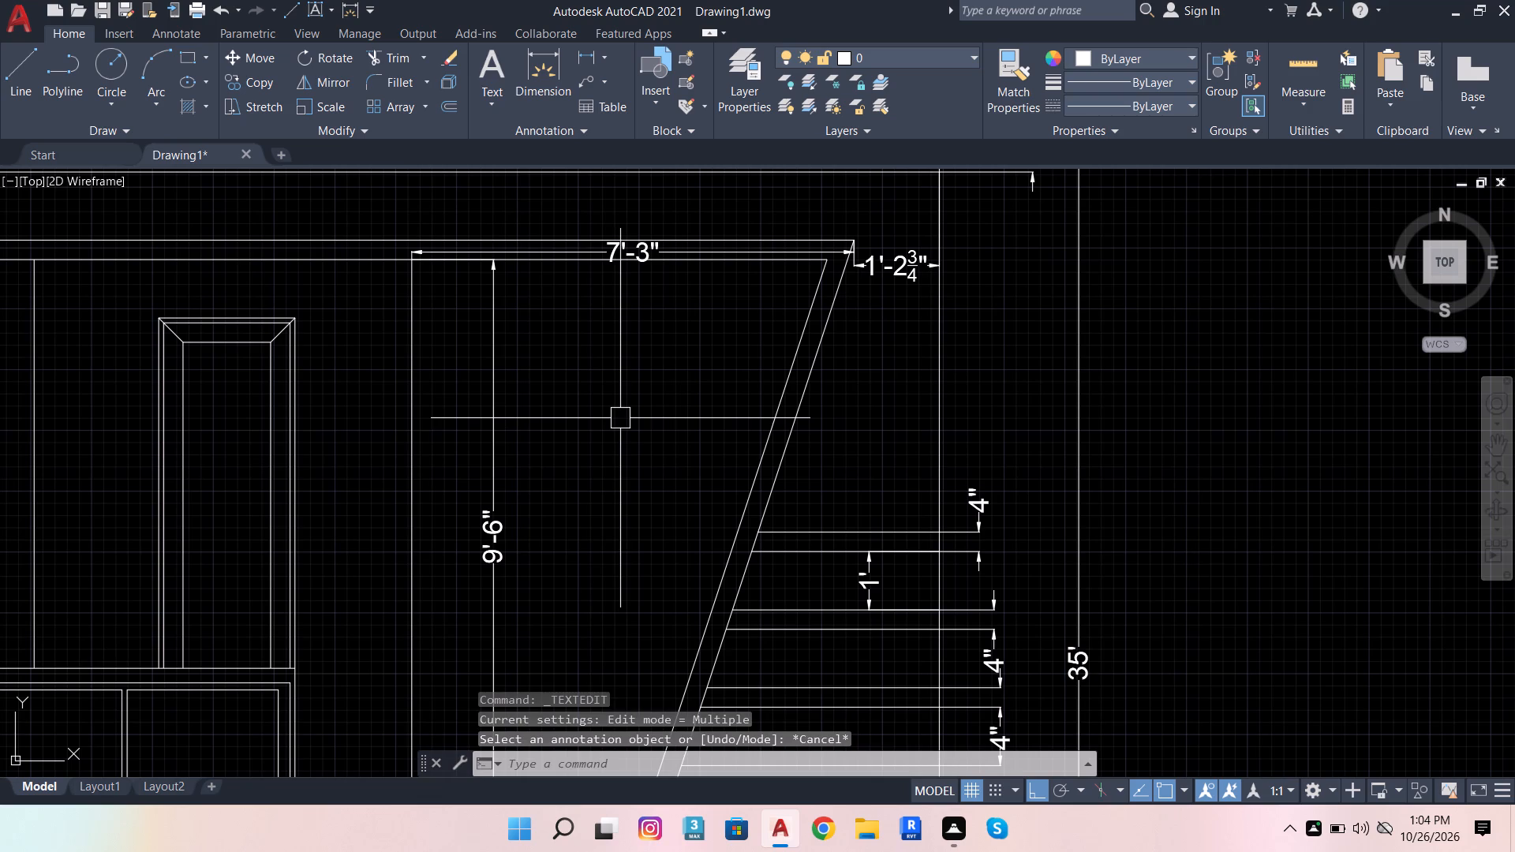
pyautogui.press('Escape')
# Open the 9'-6" vertical dimension inside the slanted first-floor frame for text editing and clear its text.
pyautogui.scroll(-2, 703, 466)
pyautogui.scroll(2, 622, 510)
pyautogui.tripleClick(620, 473)
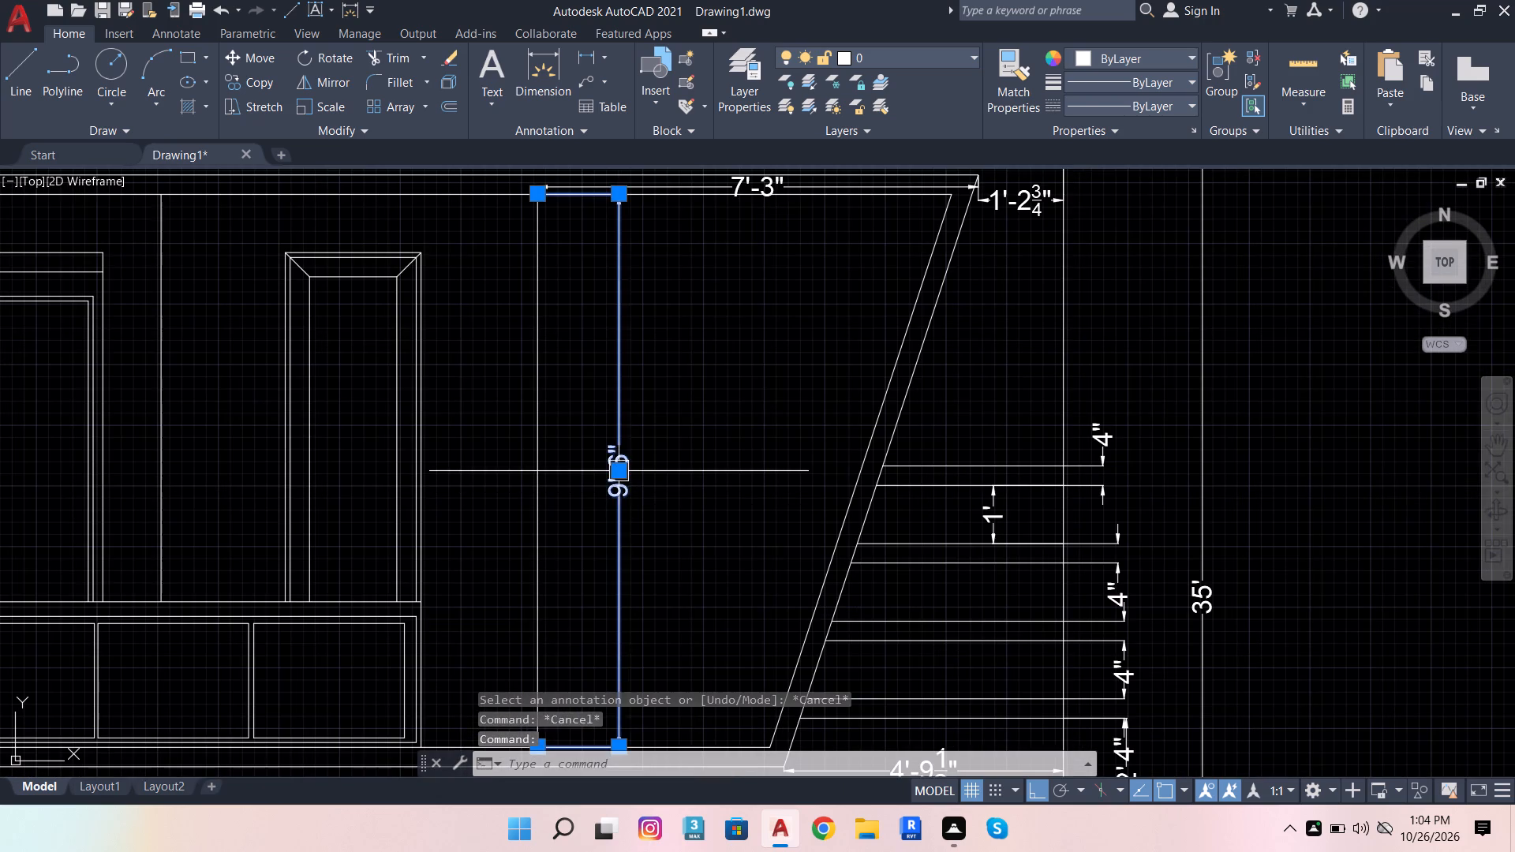
pyautogui.scroll(3, 623, 479)
pyautogui.click(623, 480)
pyautogui.click(623, 480)
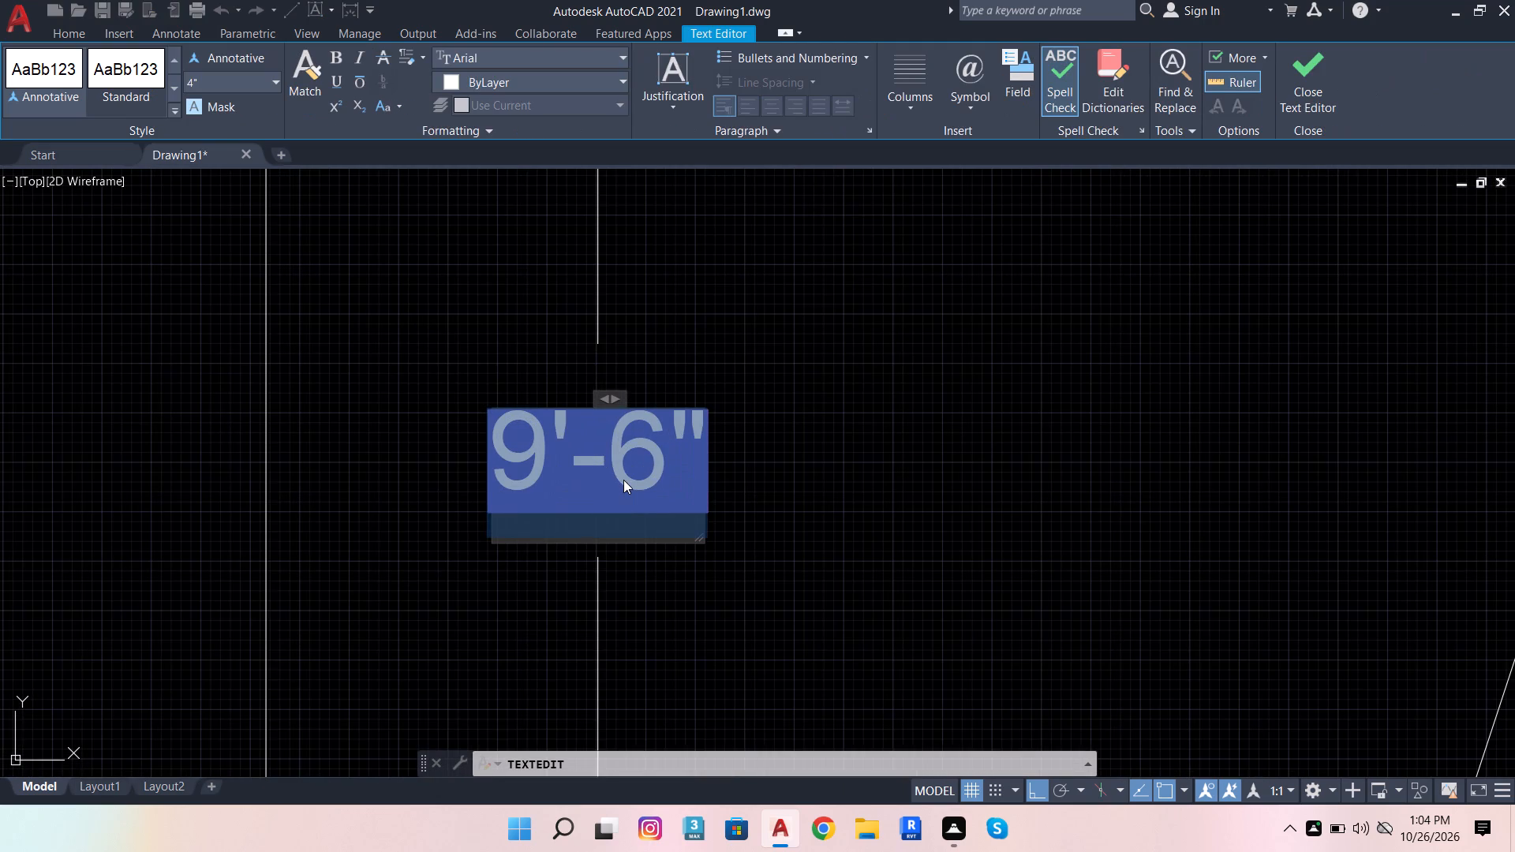
pyautogui.press('BackSpace')
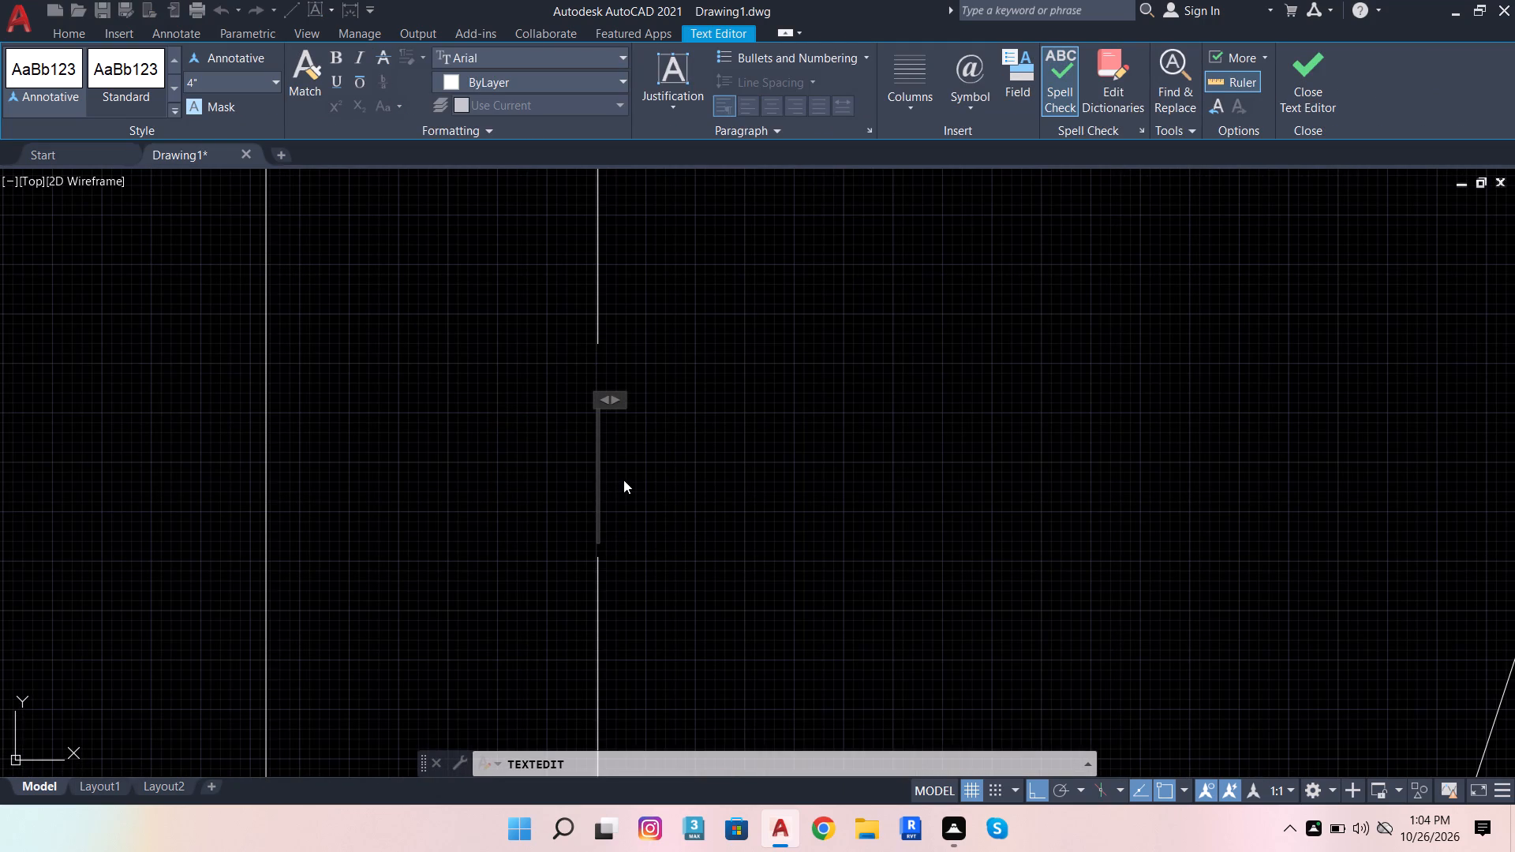
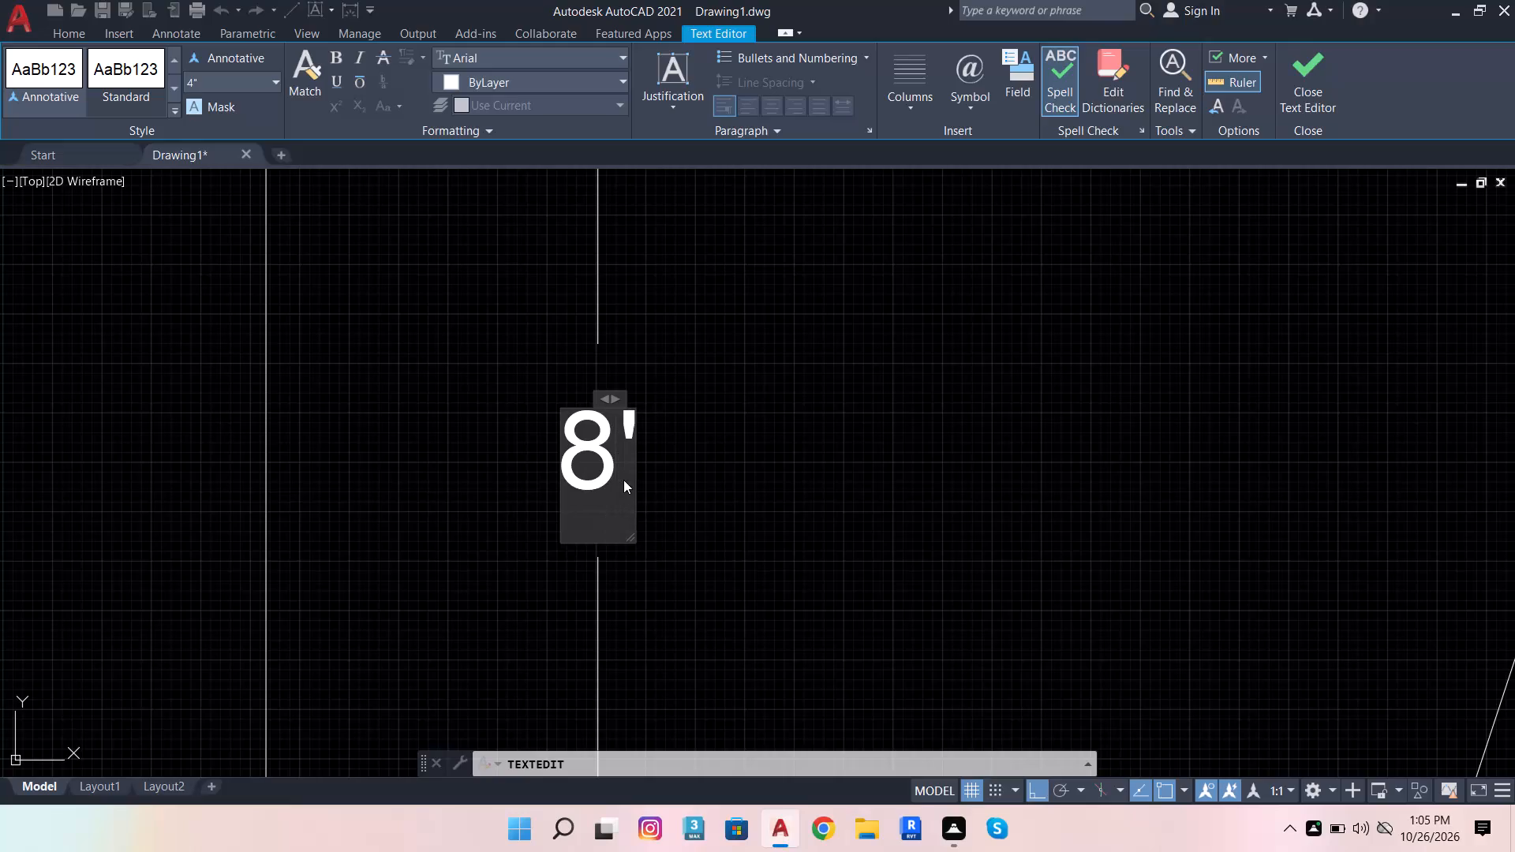
# Finish the text edit of the vertical dimension inside the slanted first-floor frame, leaving 8' as its text.
pyautogui.click(764, 475)
pyautogui.scroll(-4, 757, 464)
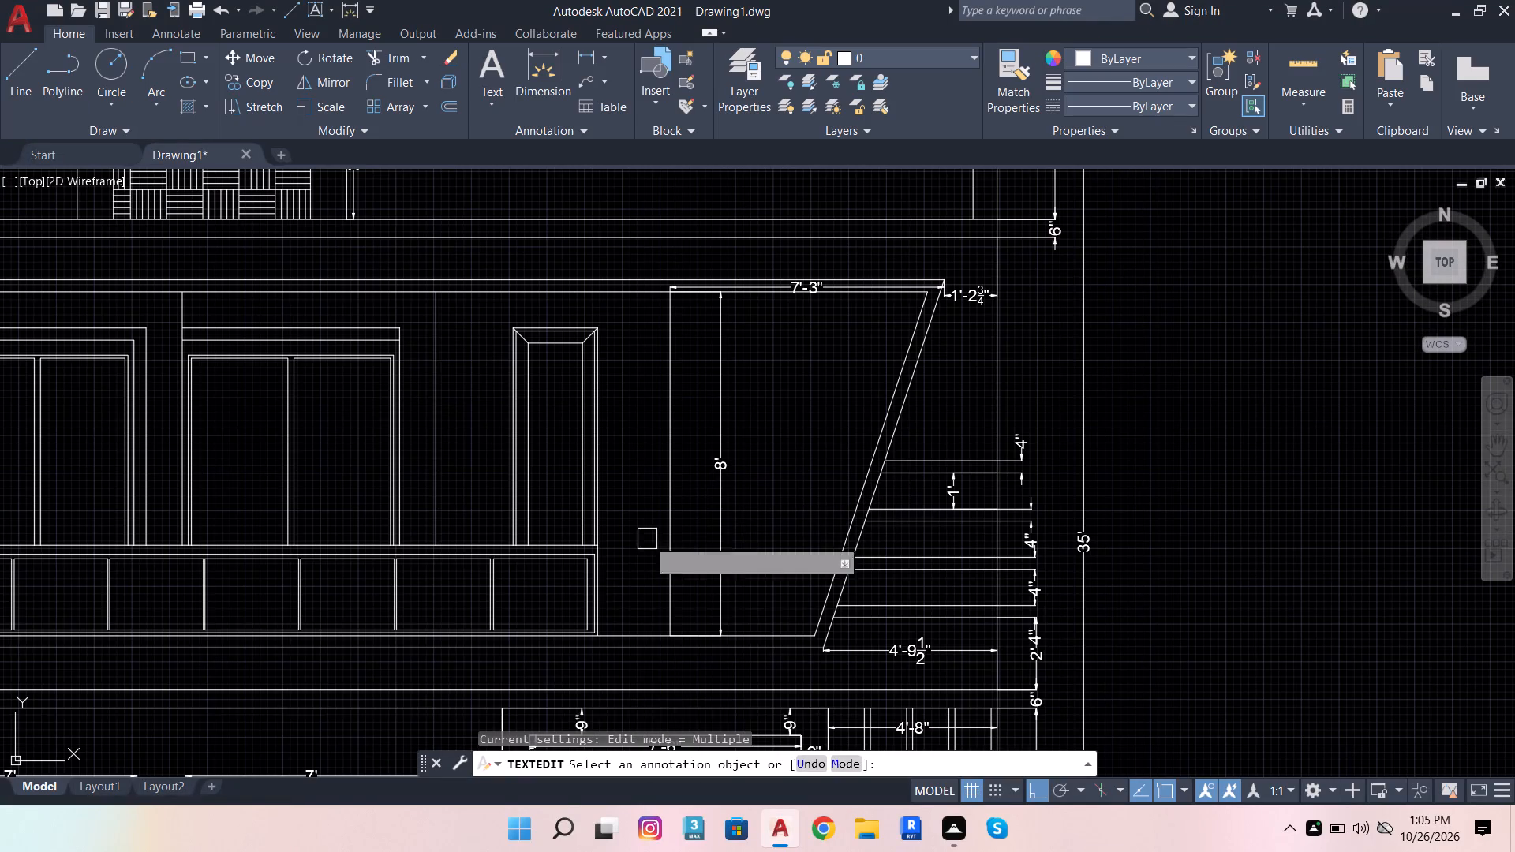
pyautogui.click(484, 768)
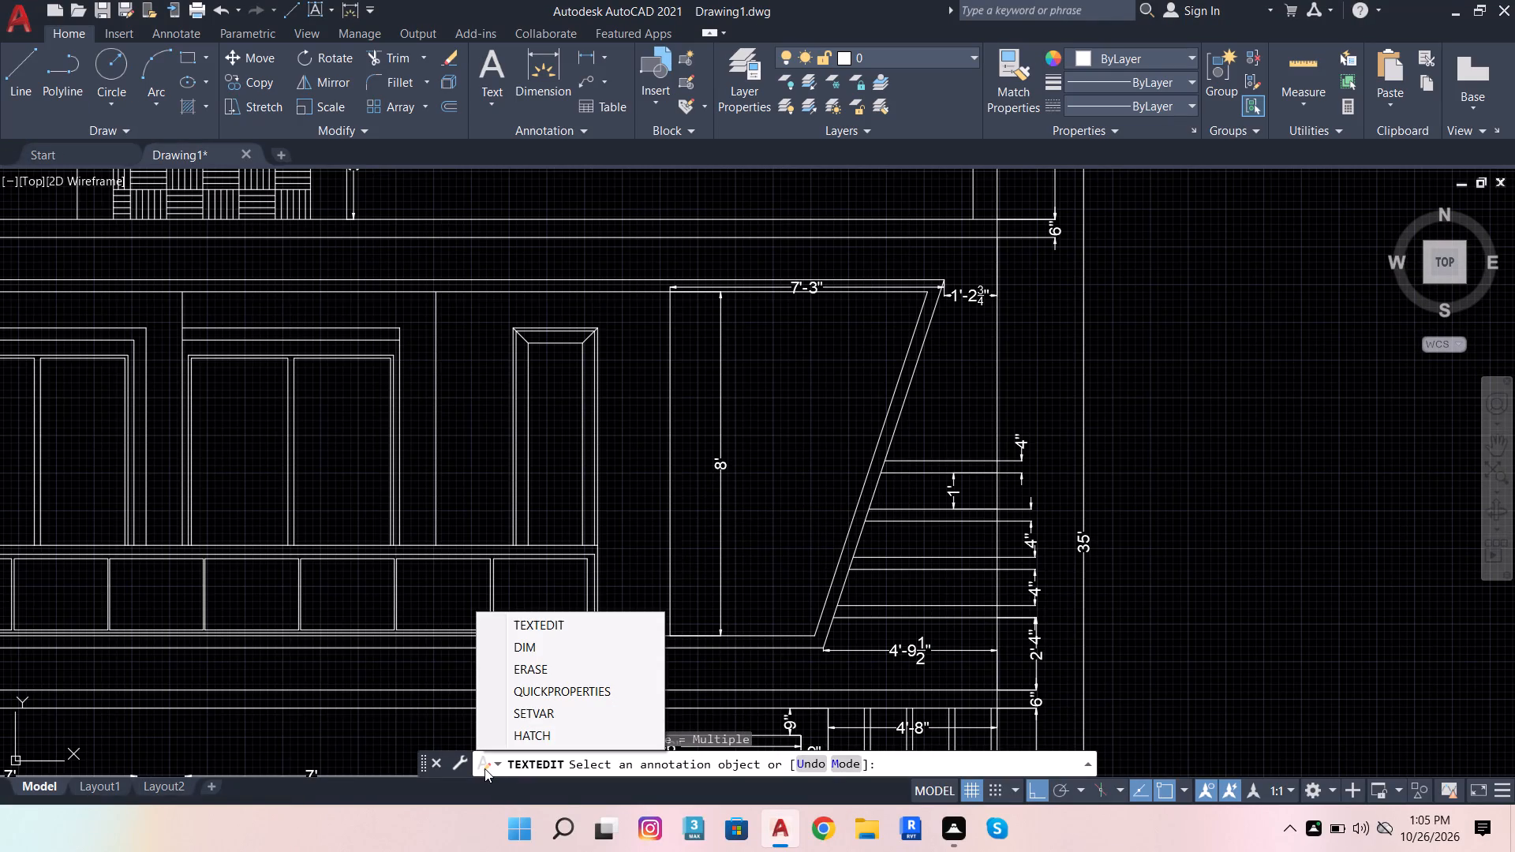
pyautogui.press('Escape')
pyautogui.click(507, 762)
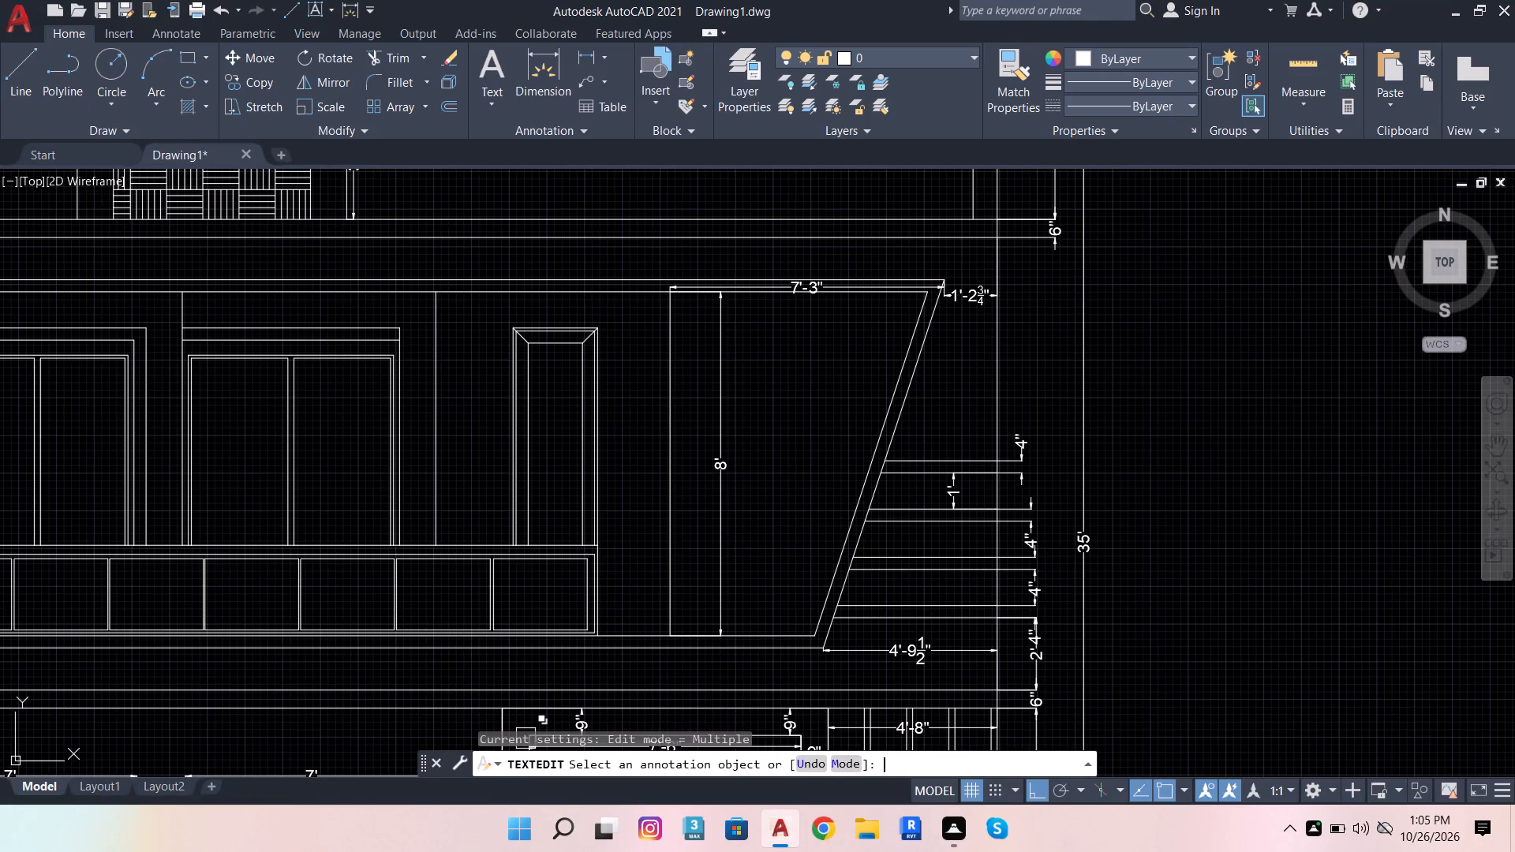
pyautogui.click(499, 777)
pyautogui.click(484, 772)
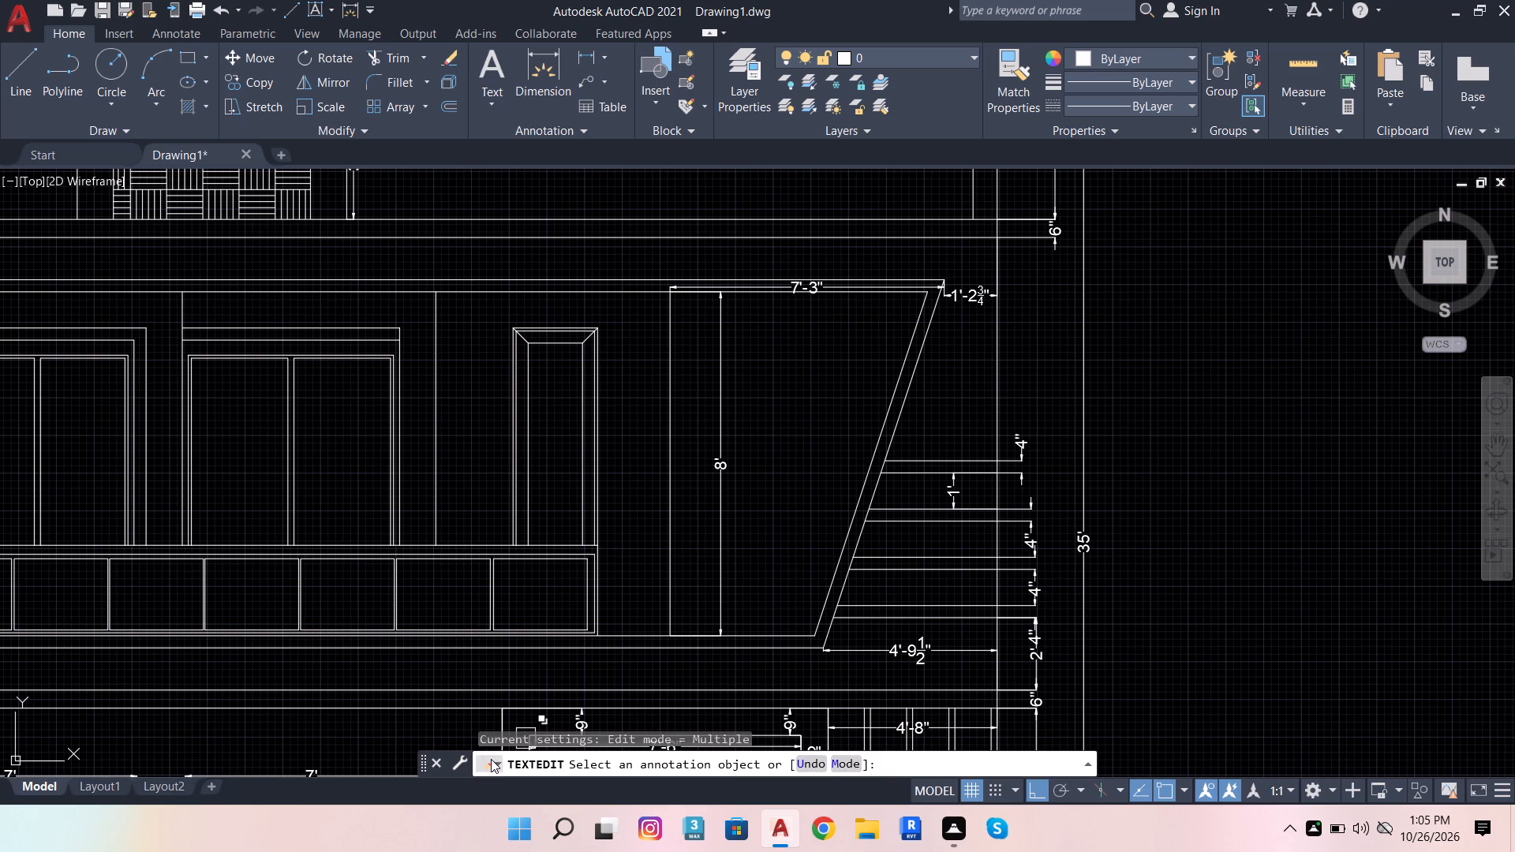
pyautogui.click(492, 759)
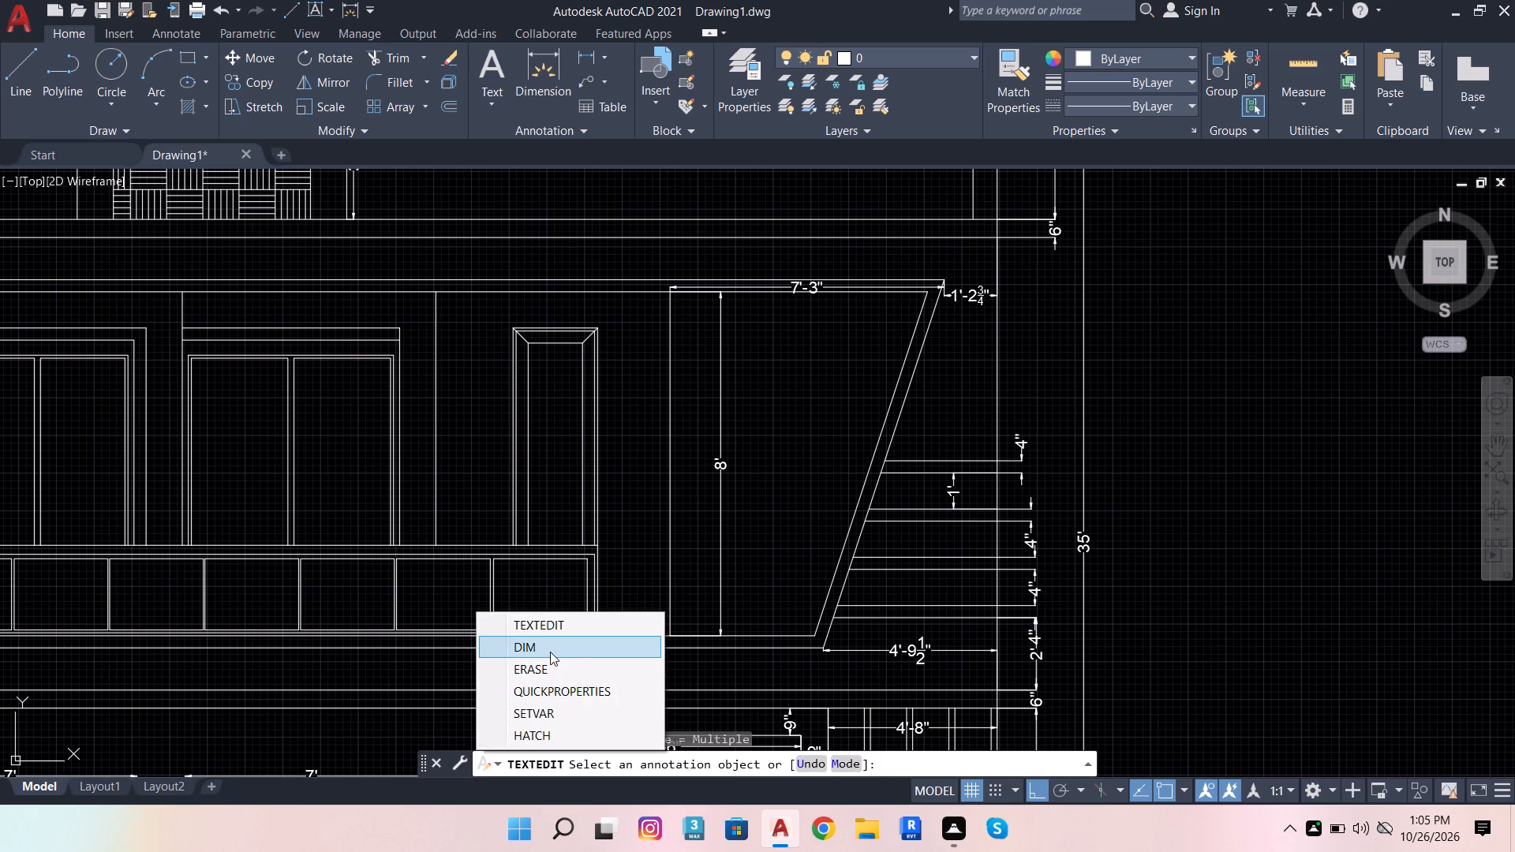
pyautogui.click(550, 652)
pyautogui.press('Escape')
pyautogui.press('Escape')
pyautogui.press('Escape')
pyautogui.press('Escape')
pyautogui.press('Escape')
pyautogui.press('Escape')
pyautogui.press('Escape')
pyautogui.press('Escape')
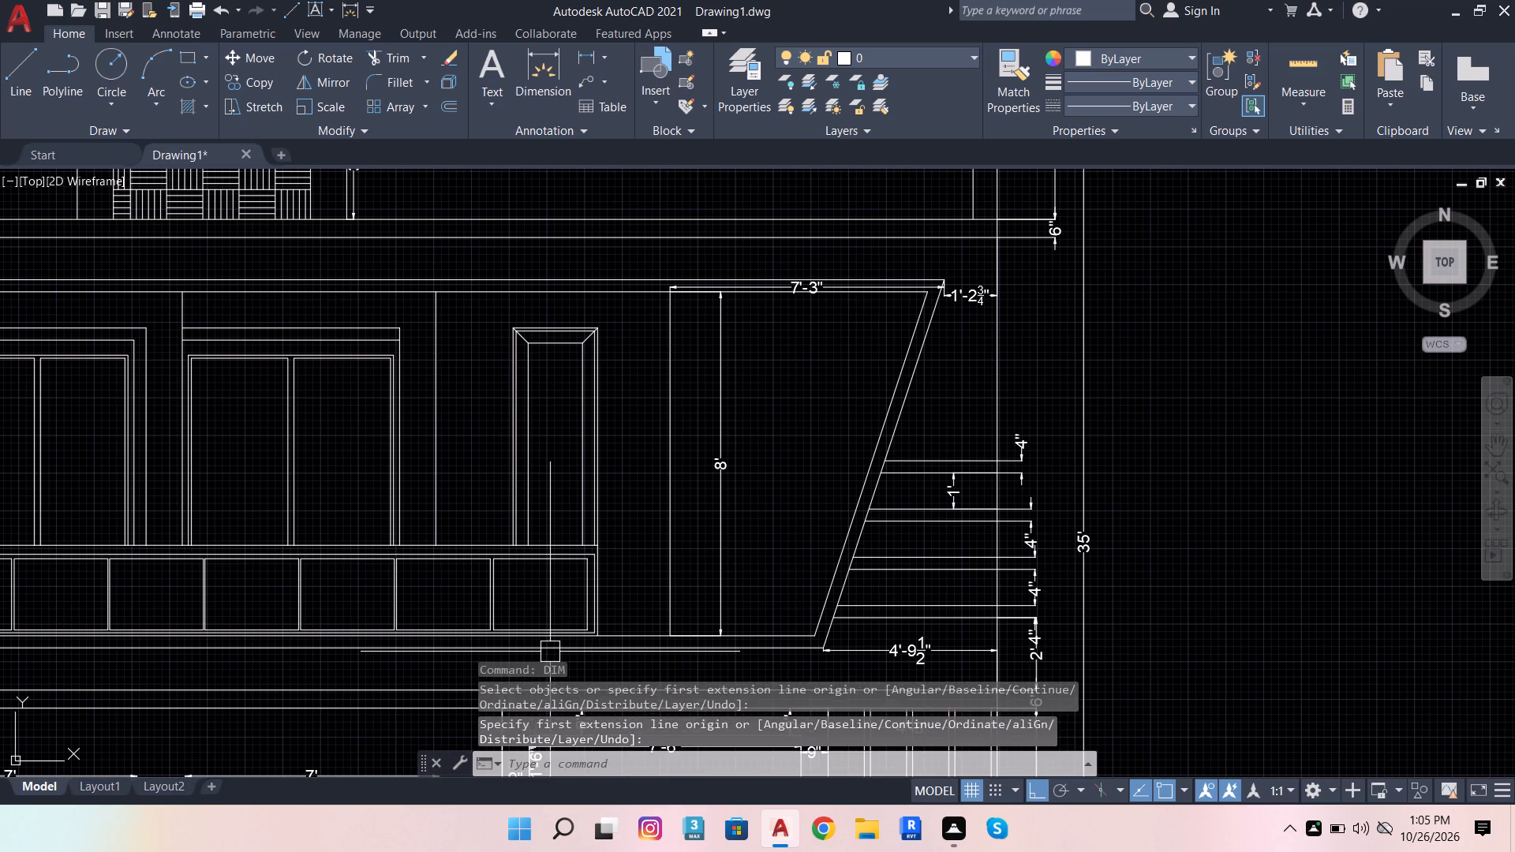
# Modify the Standard dimension style to use Horizontal text alignment and set the style current.
pyautogui.write('DIM')
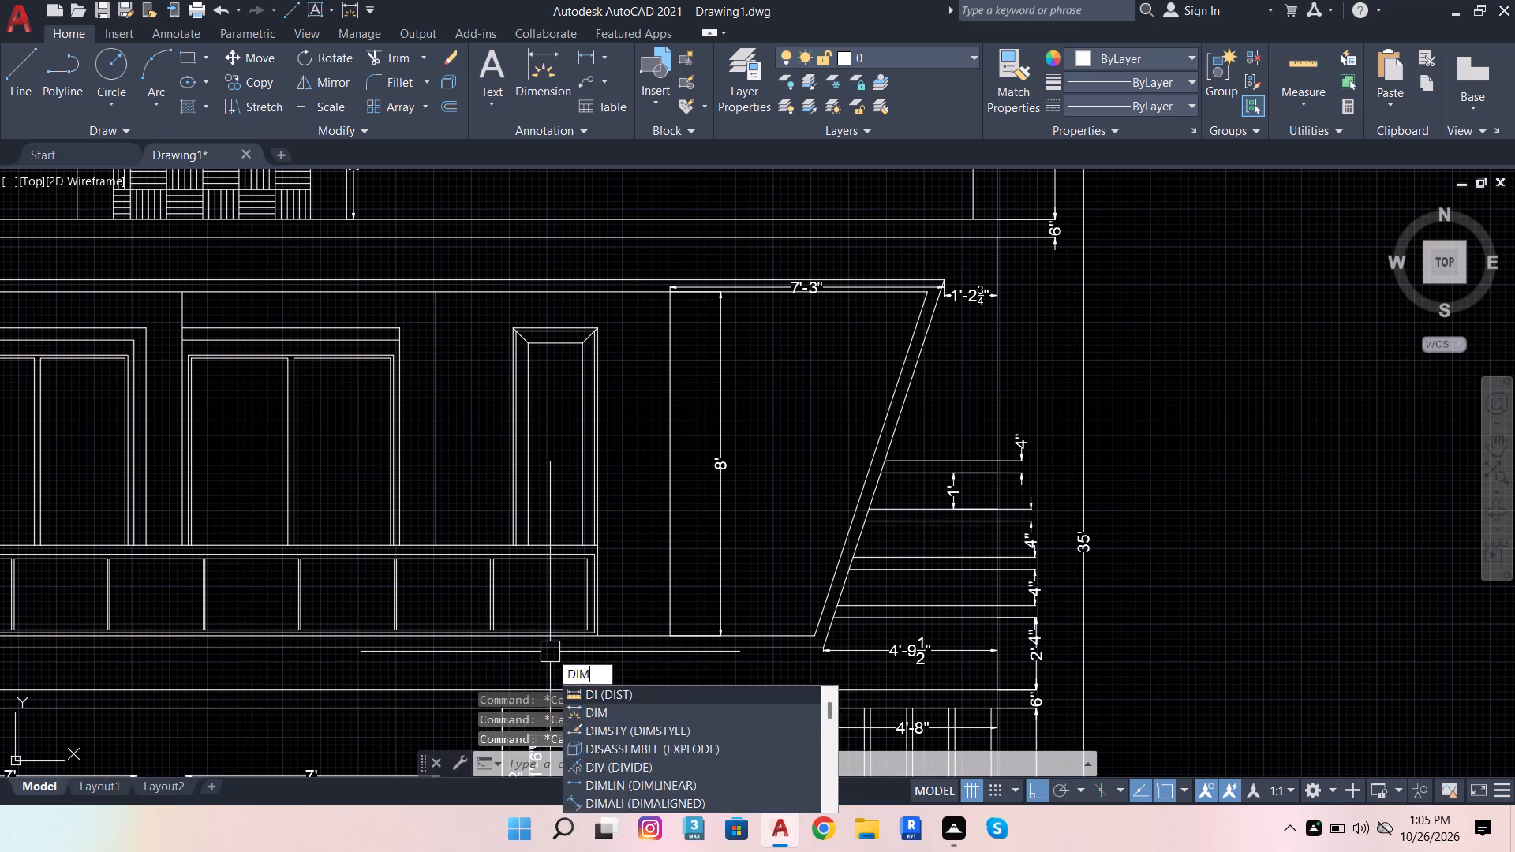
pyautogui.click(648, 718)
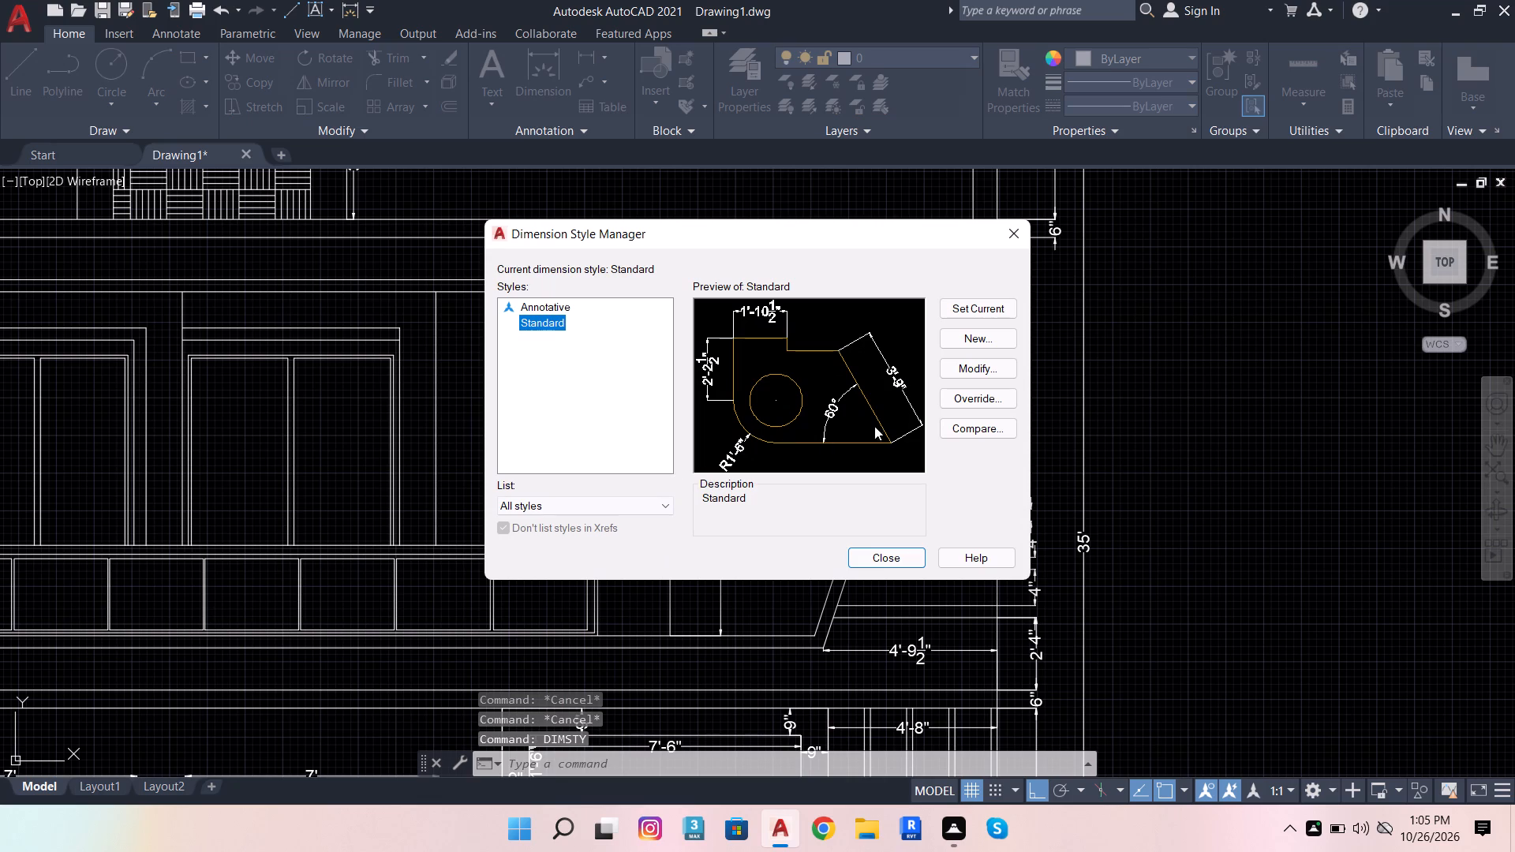
pyautogui.click(989, 372)
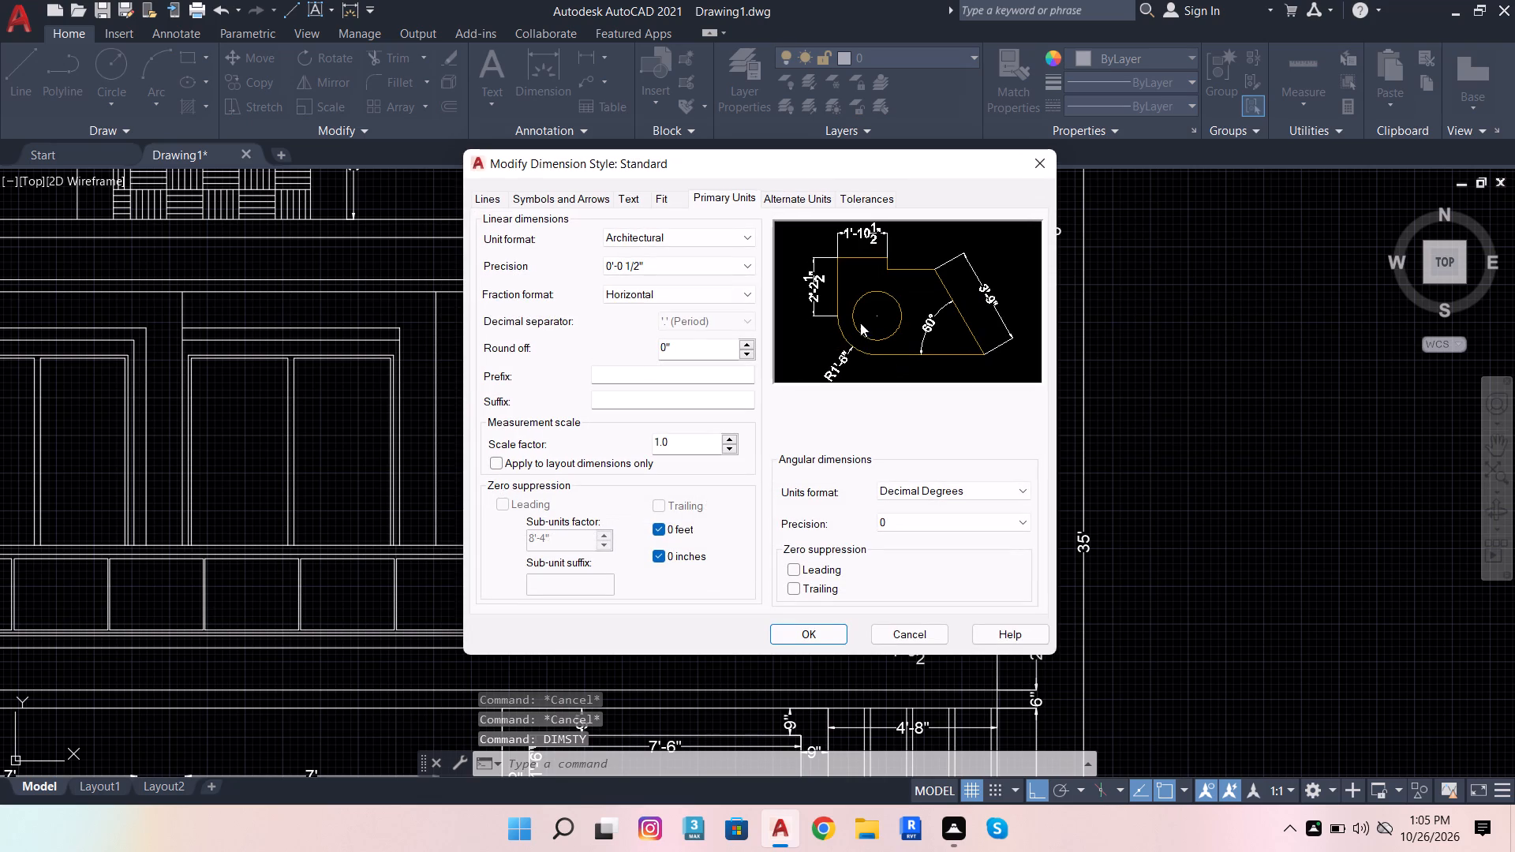
pyautogui.click(627, 195)
pyautogui.click(809, 462)
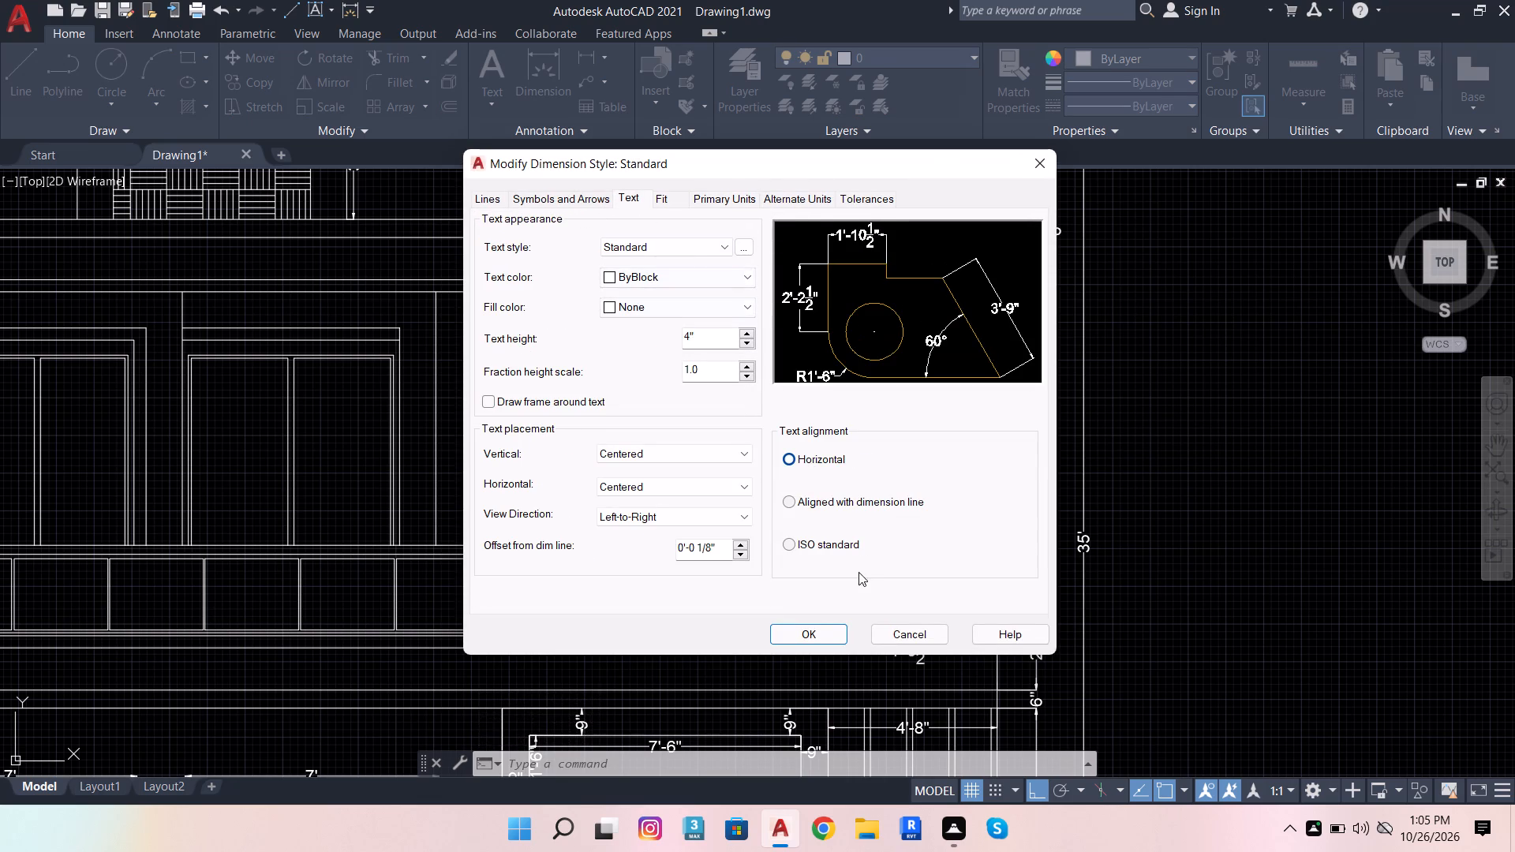
pyautogui.click(832, 632)
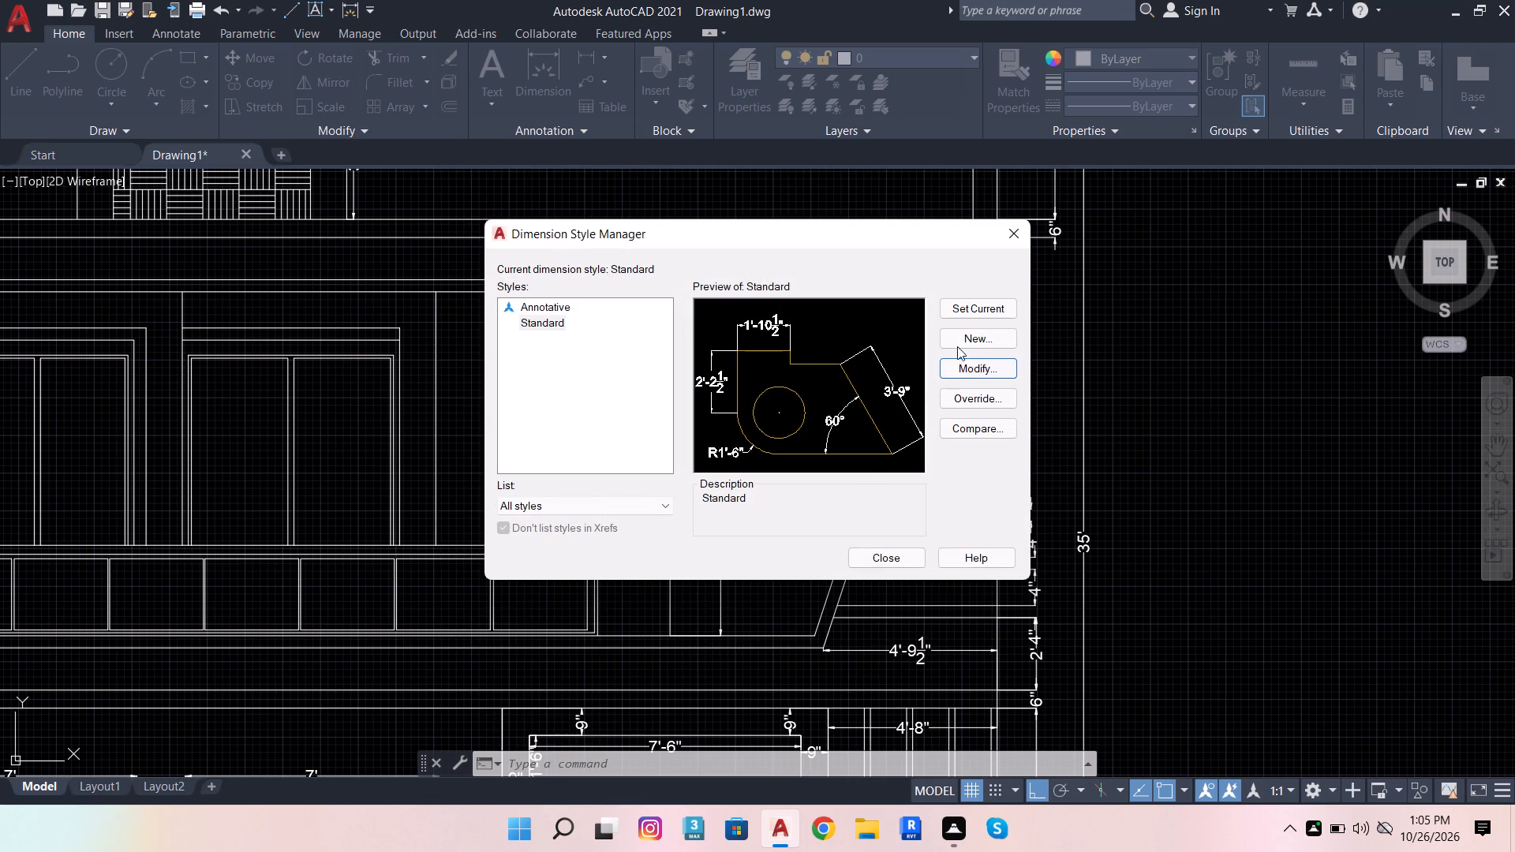
pyautogui.click(985, 304)
pyautogui.click(887, 562)
# Set the Standard dimension style's text height to 6" and make the style current.
pyautogui.scroll(2, 776, 639)
pyautogui.scroll(-3, 375, 483)
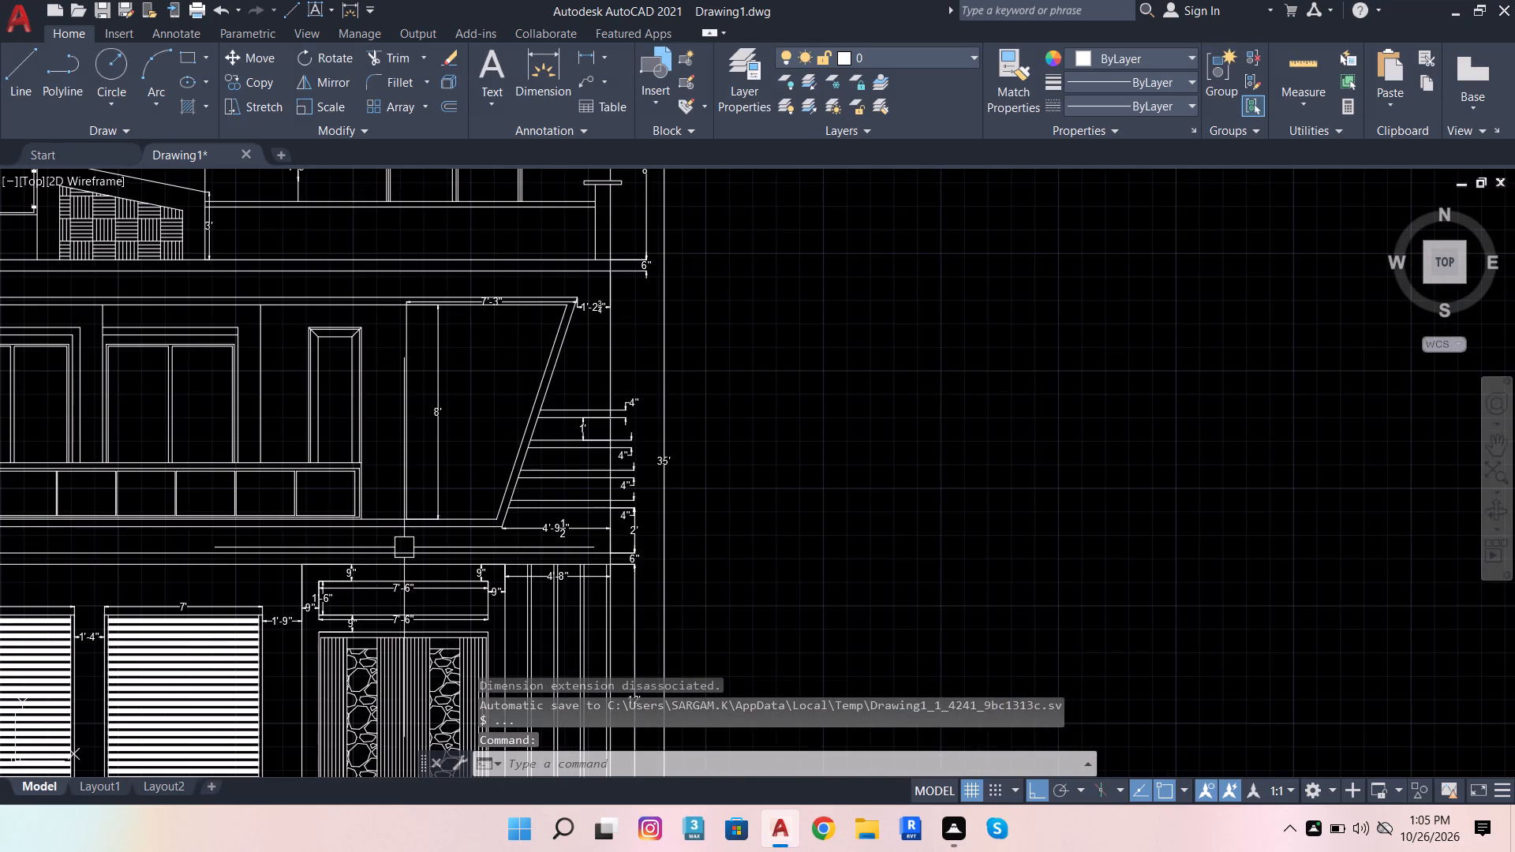
pyautogui.scroll(1, 420, 521)
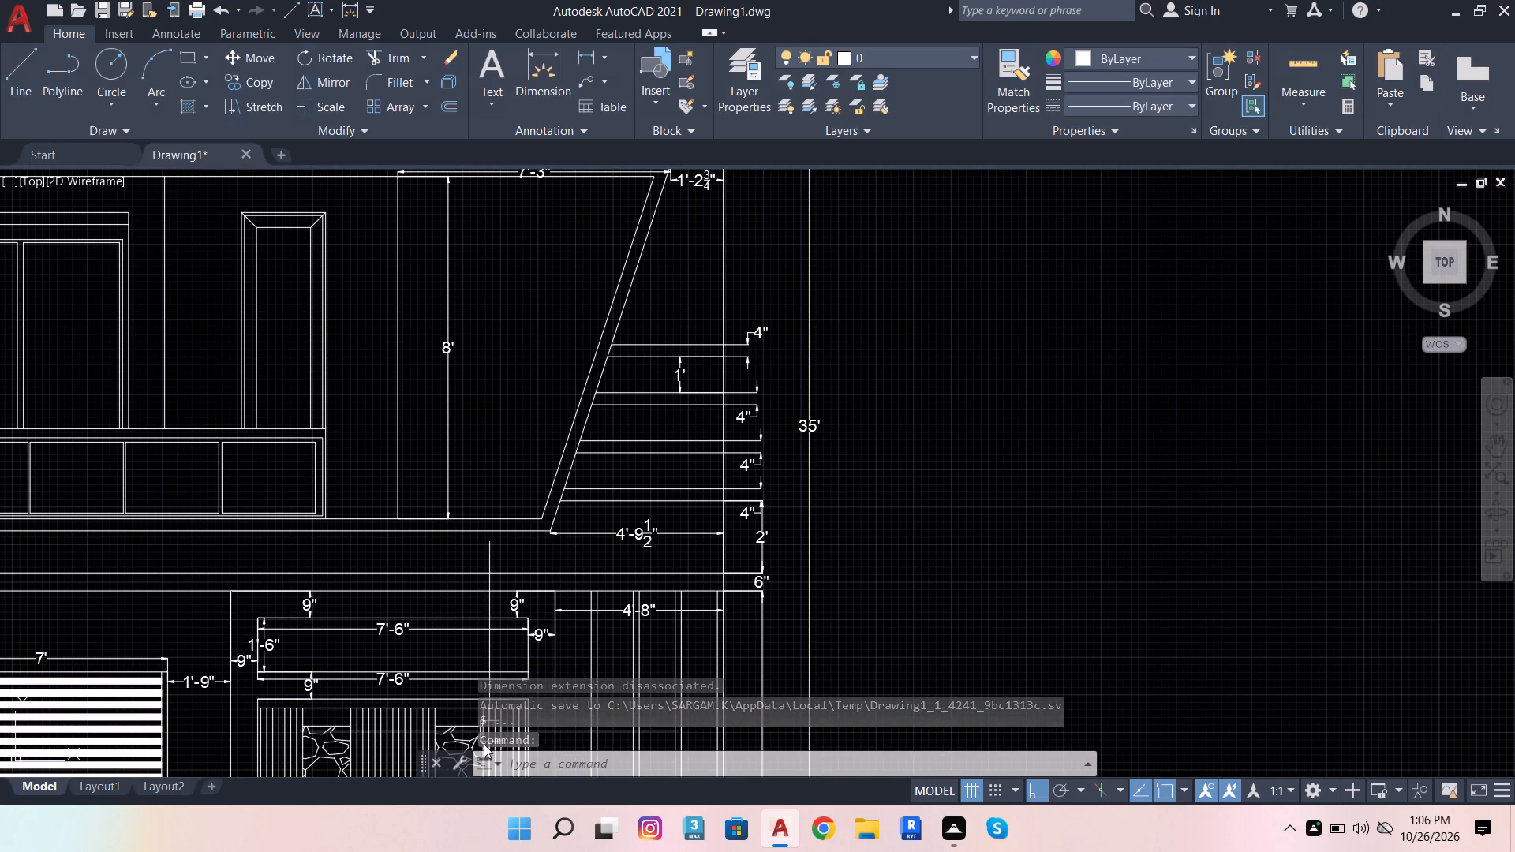
pyautogui.click(503, 758)
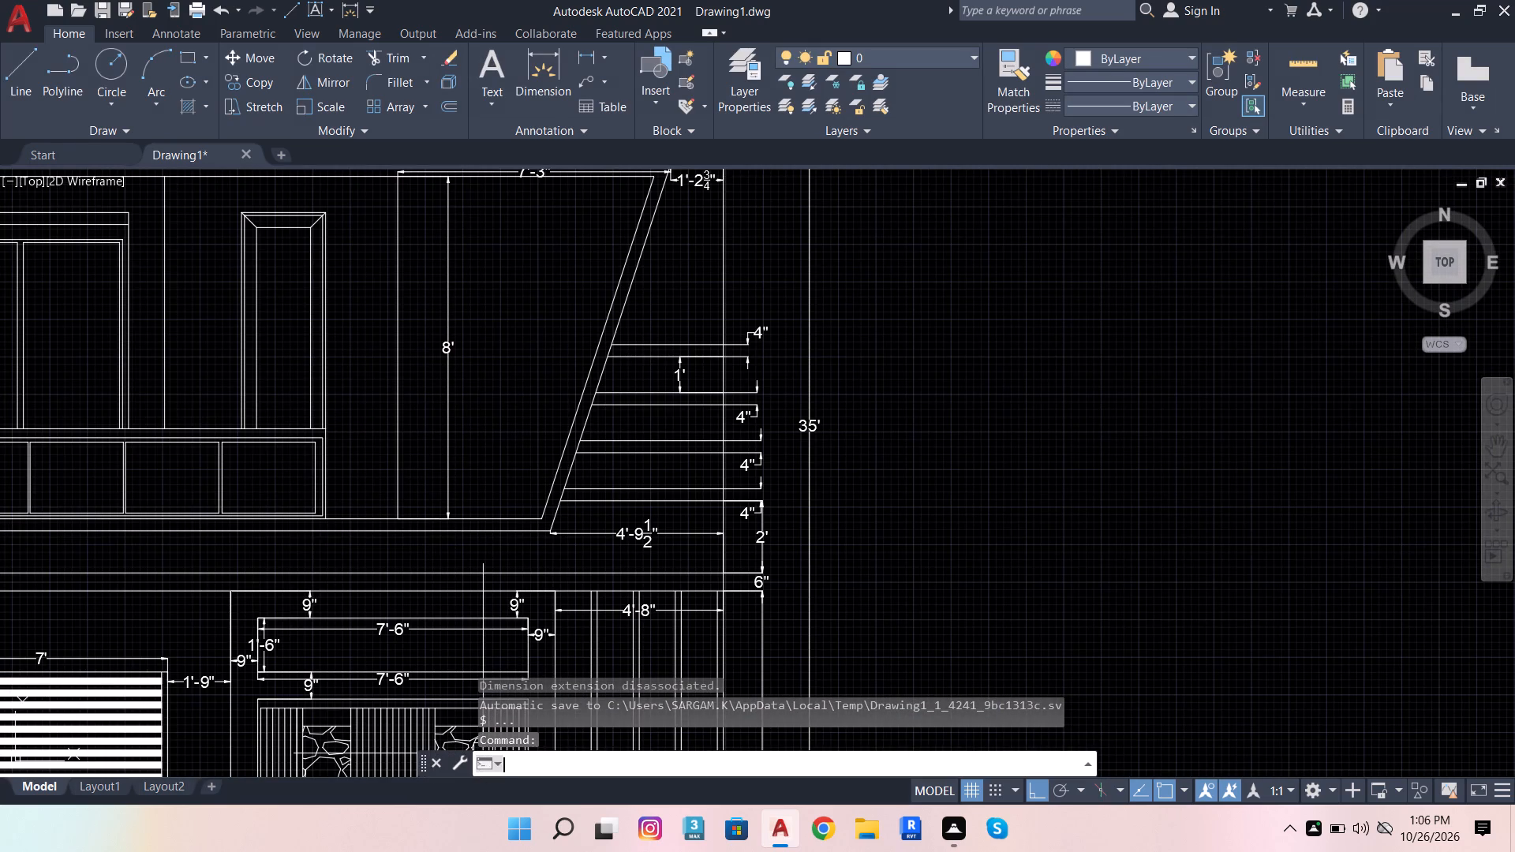
pyautogui.click(487, 772)
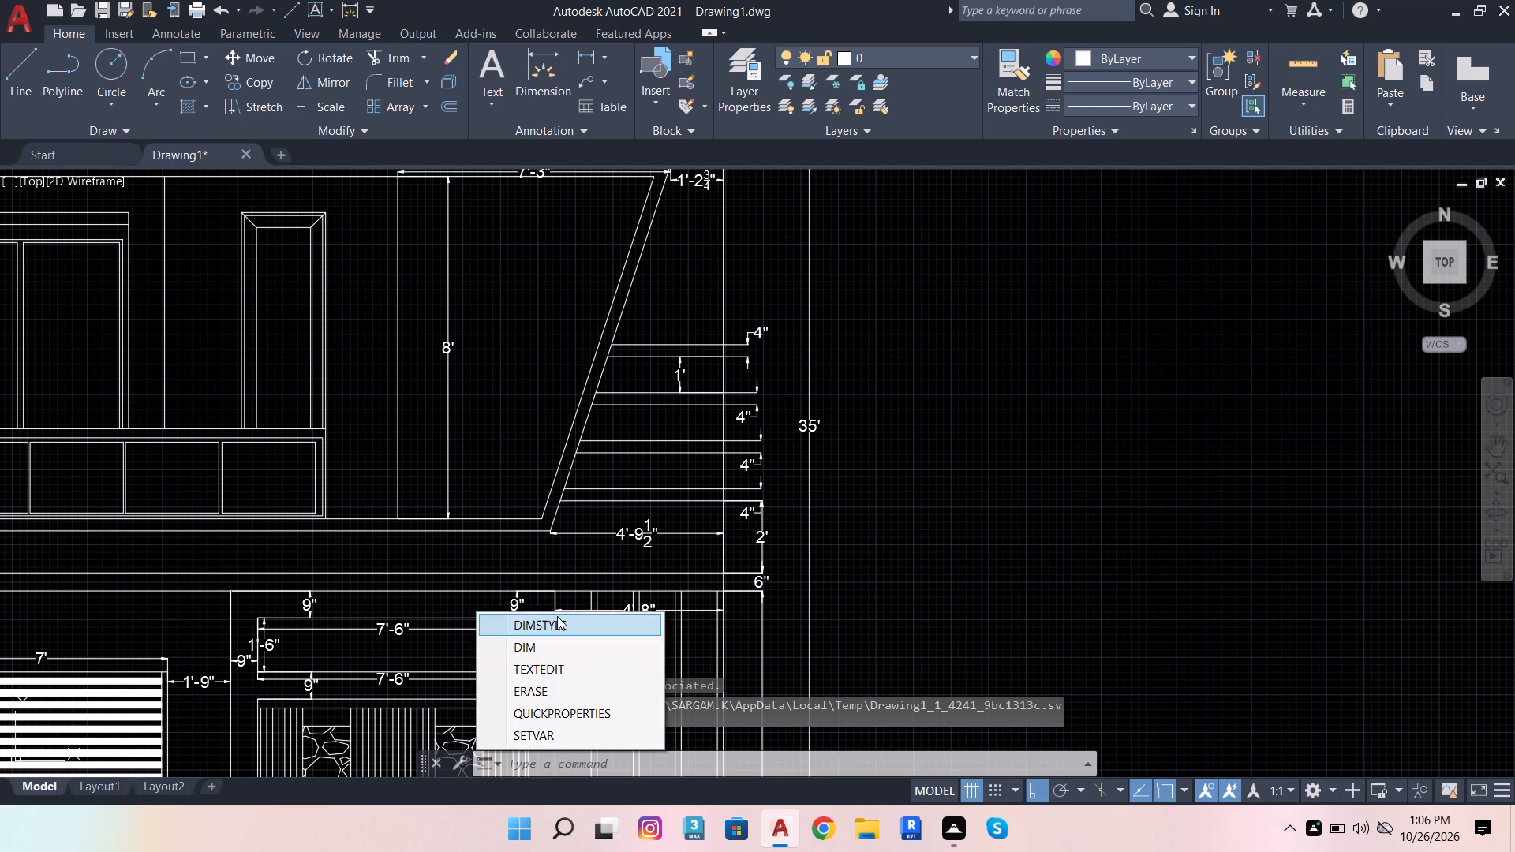
pyautogui.click(576, 622)
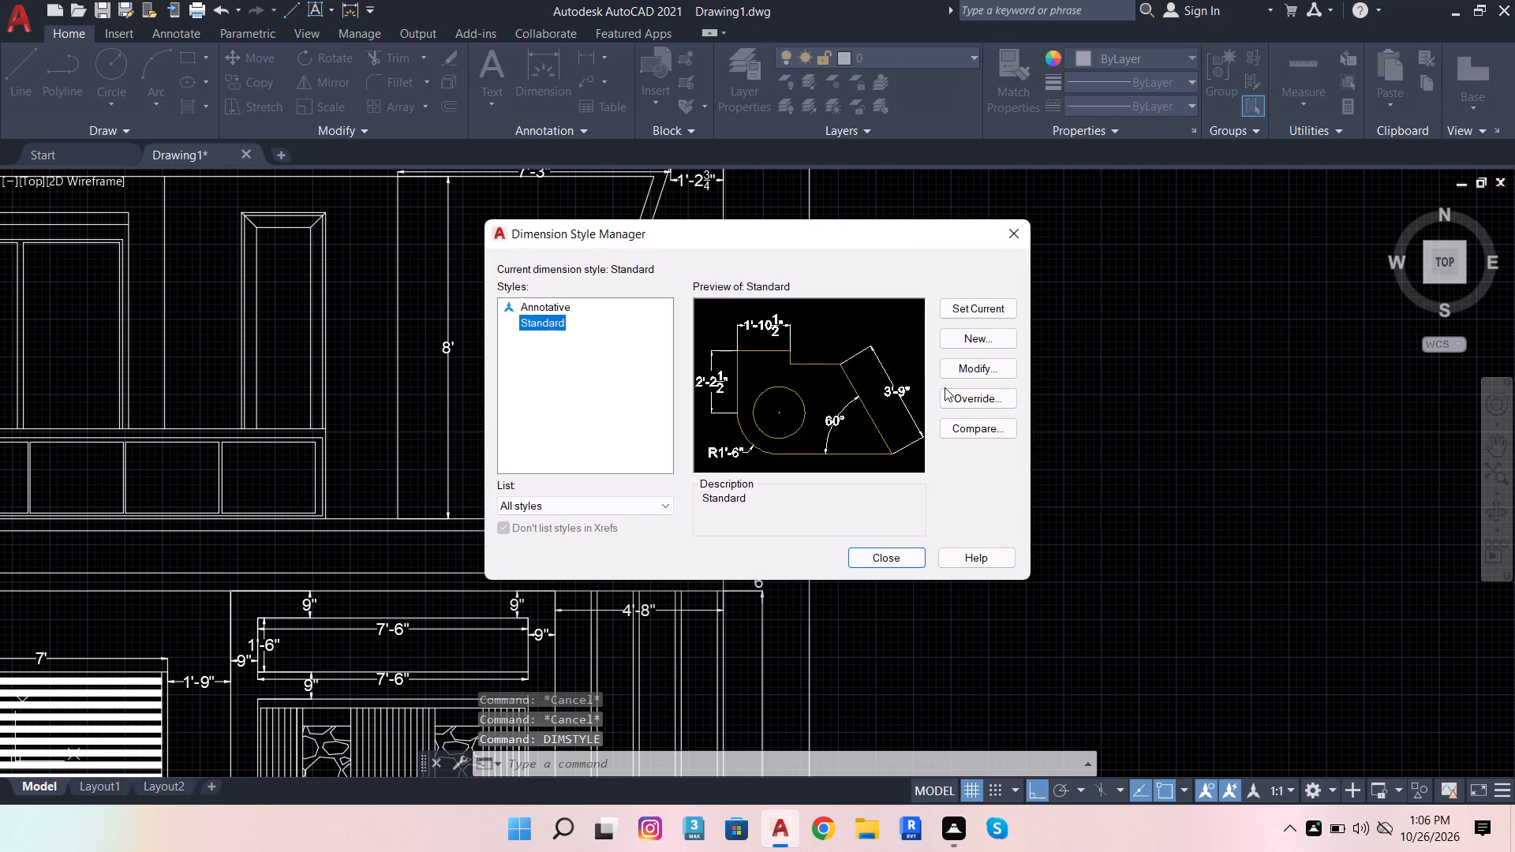
pyautogui.click(981, 372)
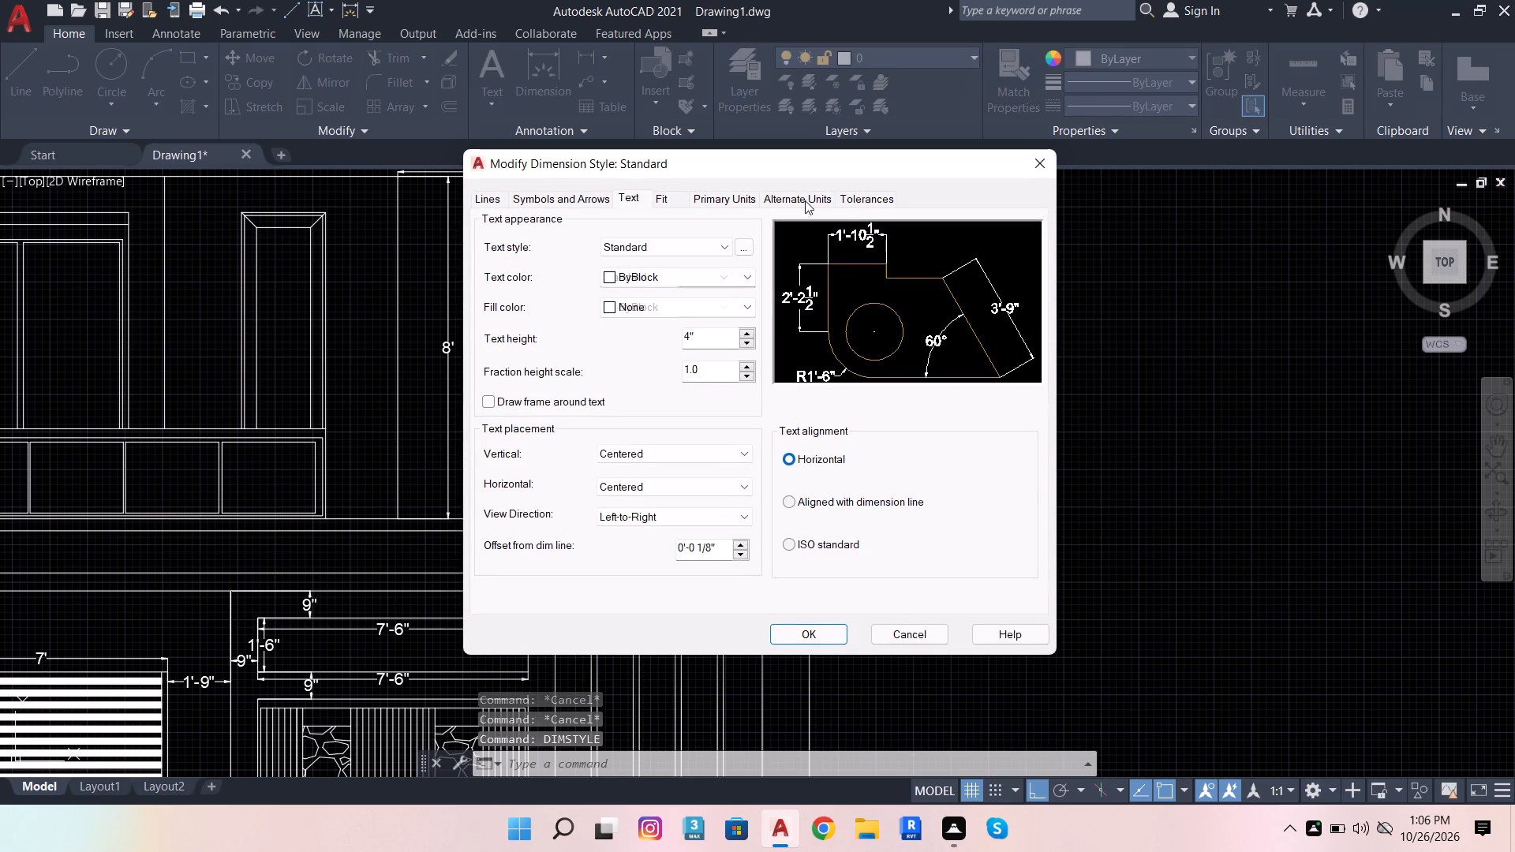
pyautogui.moveTo(714, 330); pyautogui.dragTo(667, 338)
pyautogui.press('6')
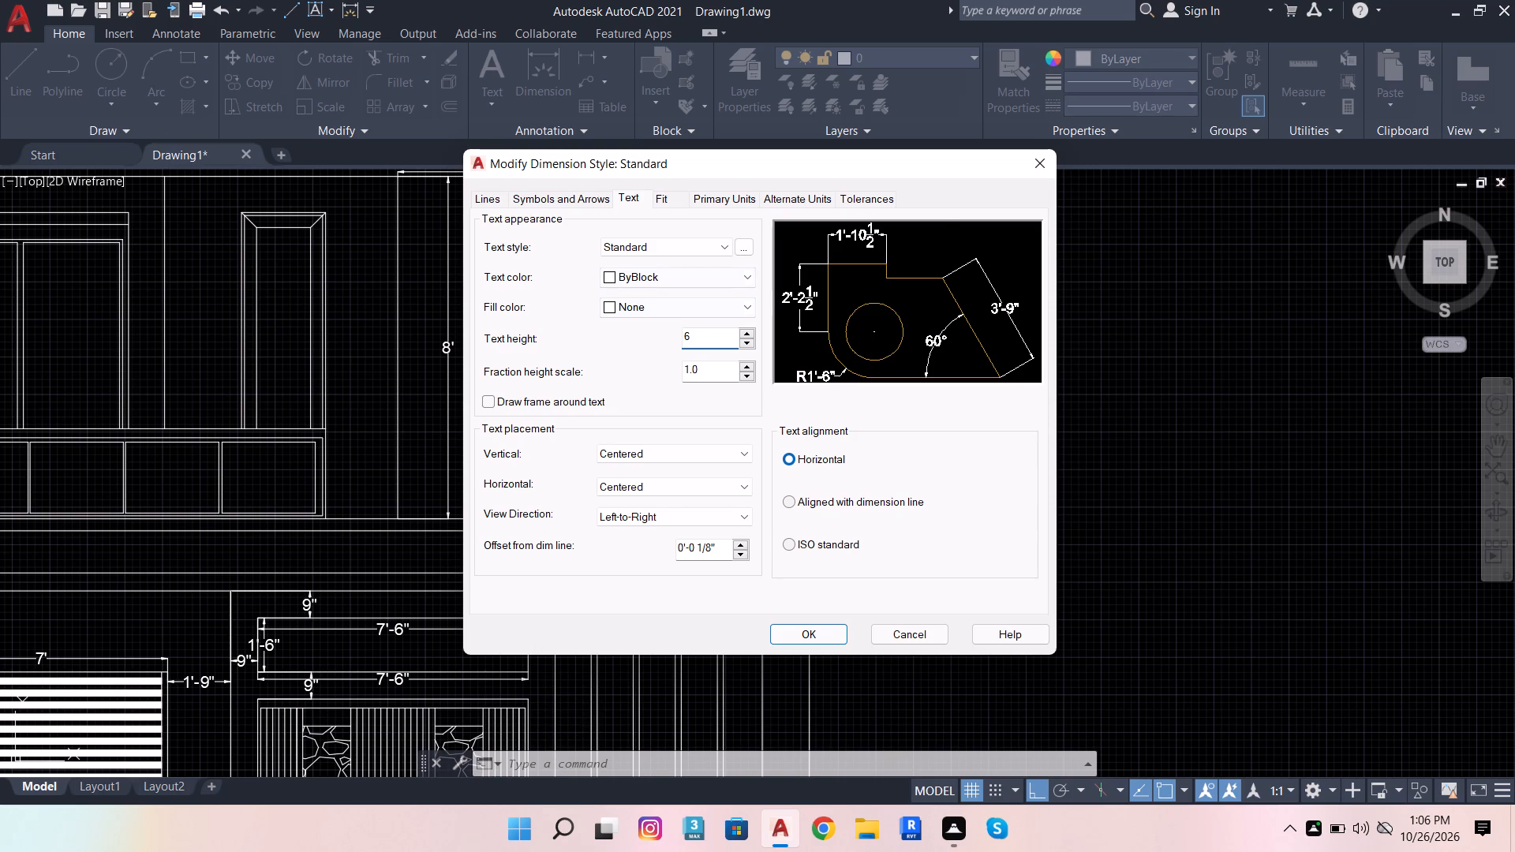
pyautogui.press('Return')
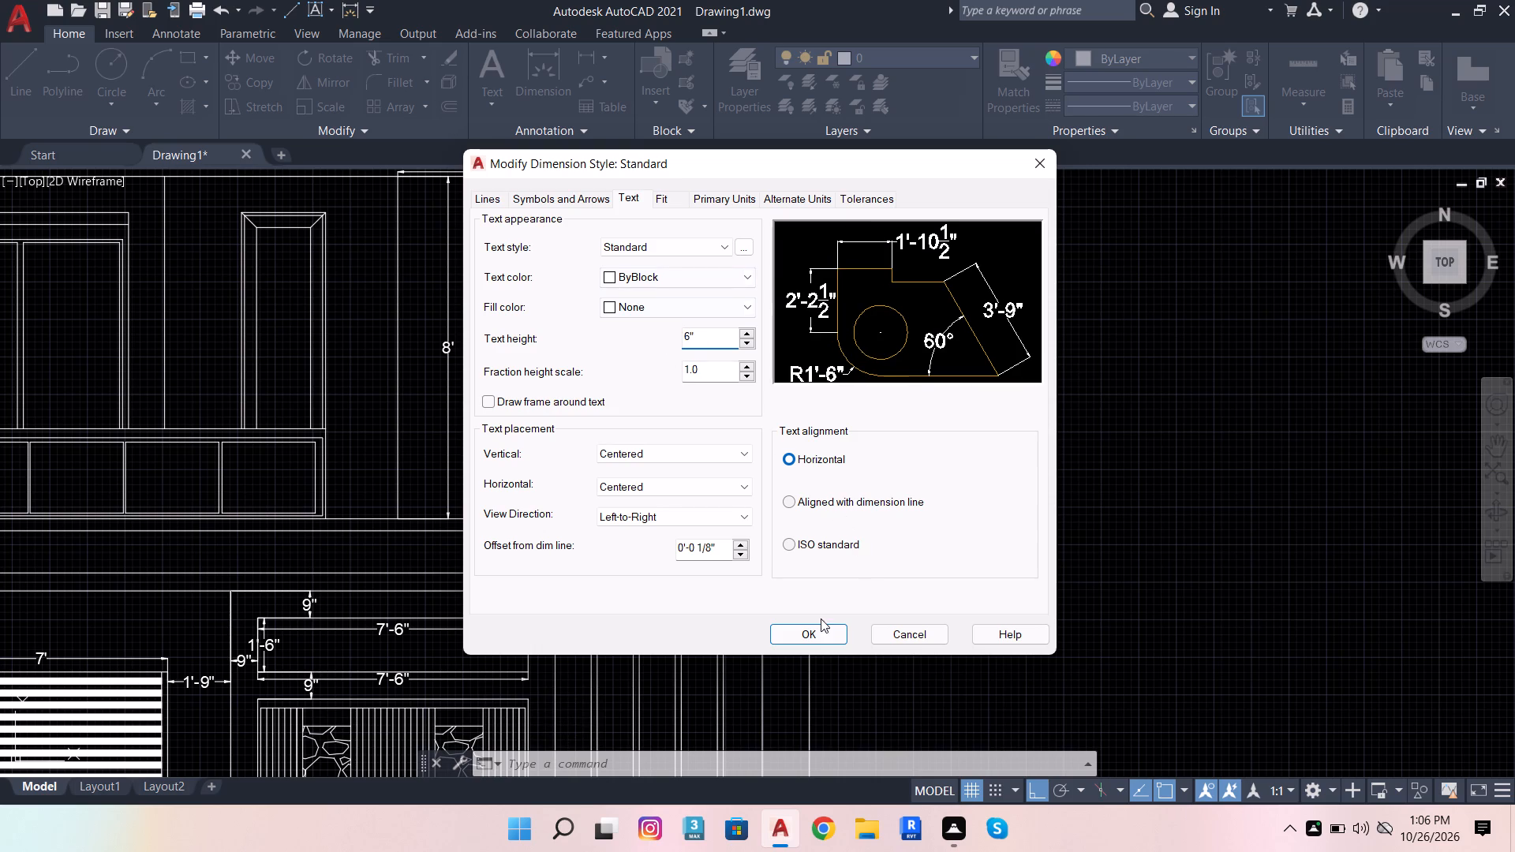
pyautogui.click(815, 629)
pyautogui.click(979, 307)
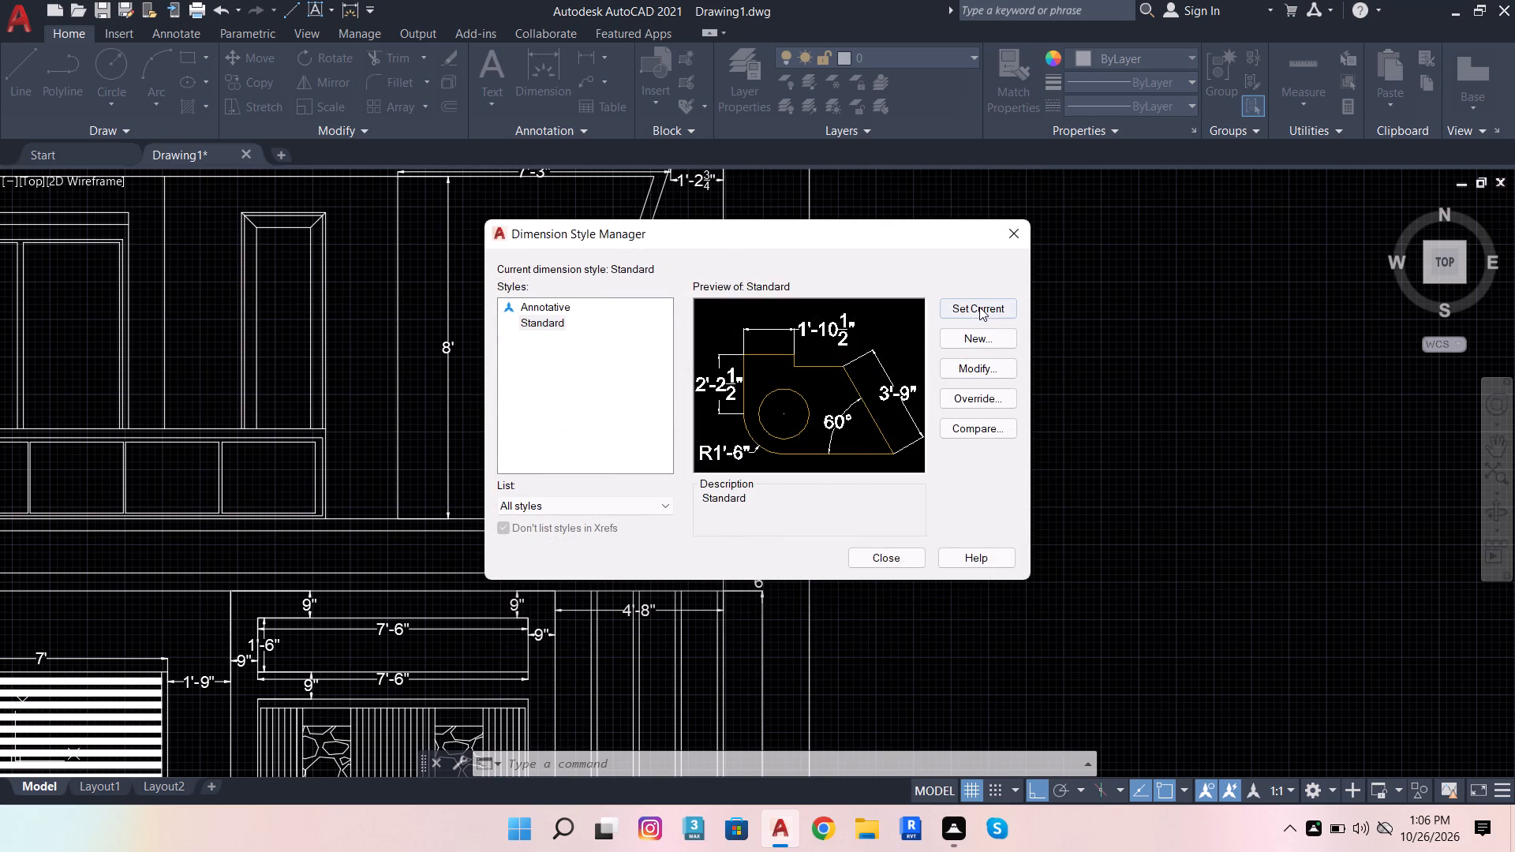
pyautogui.click(902, 558)
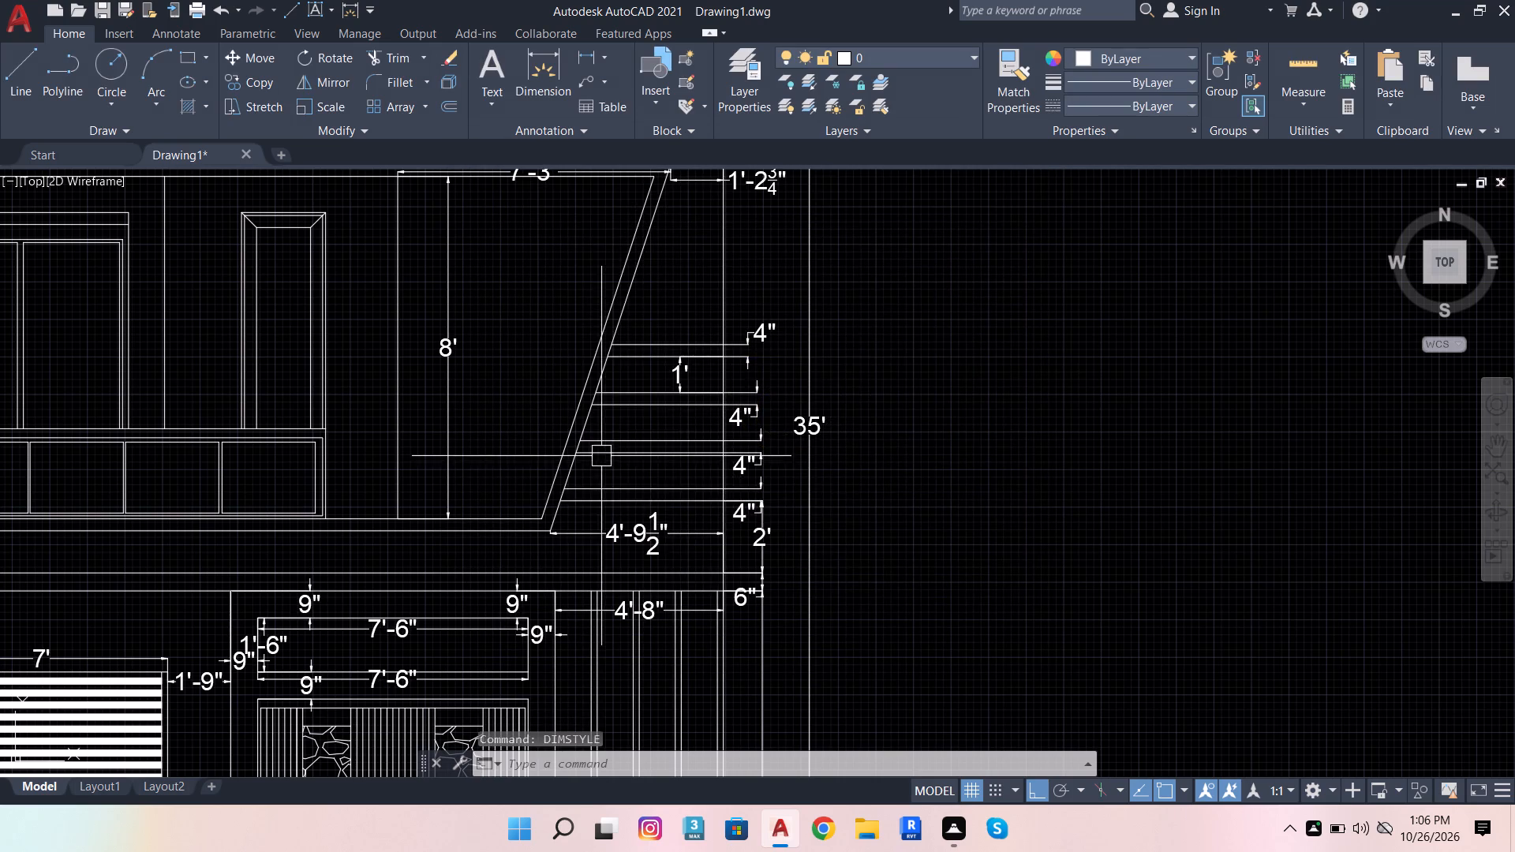
# Dimension the slanted frame's bottom width from its inner lower corner to the vertical panel line, with the dimension line just above the bottom edge.
pyautogui.scroll(-3, 601, 456)
pyautogui.scroll(4, 569, 498)
pyautogui.scroll(-2, 822, 461)
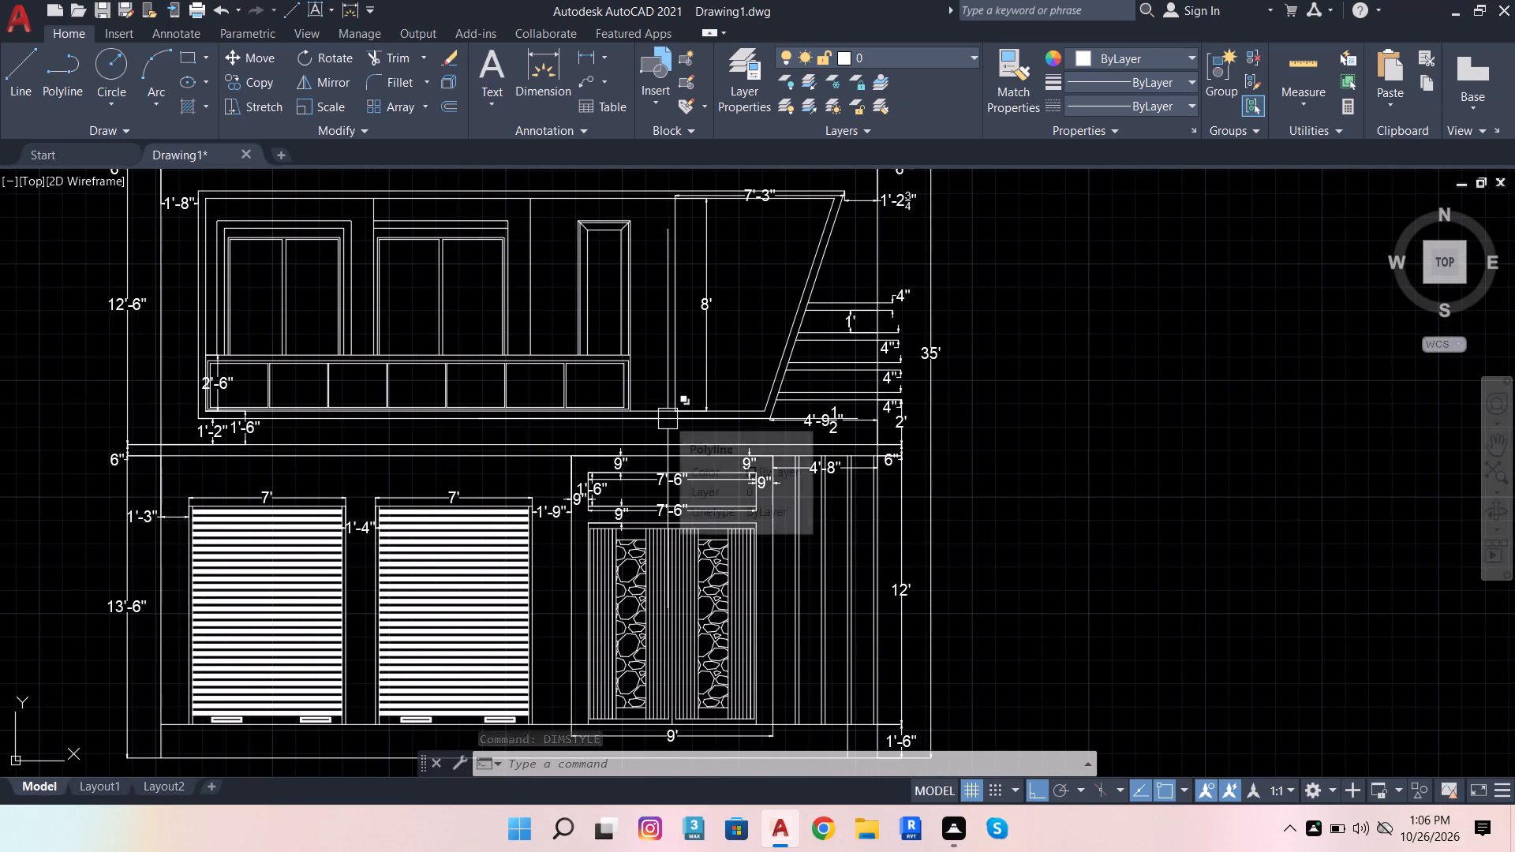
pyautogui.click(532, 63)
pyautogui.scroll(3, 720, 391)
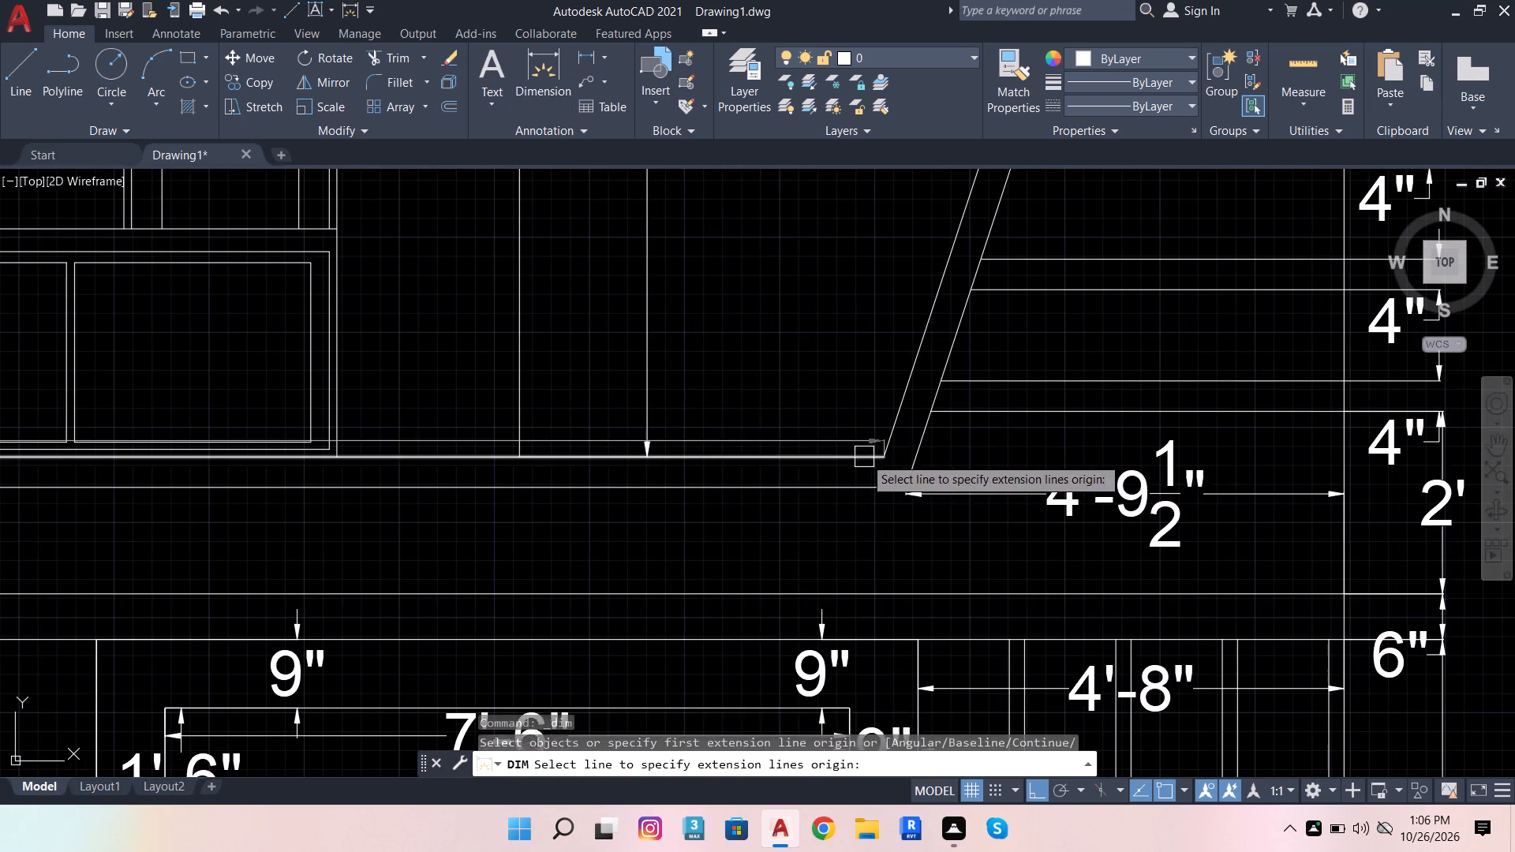
pyautogui.click(889, 463)
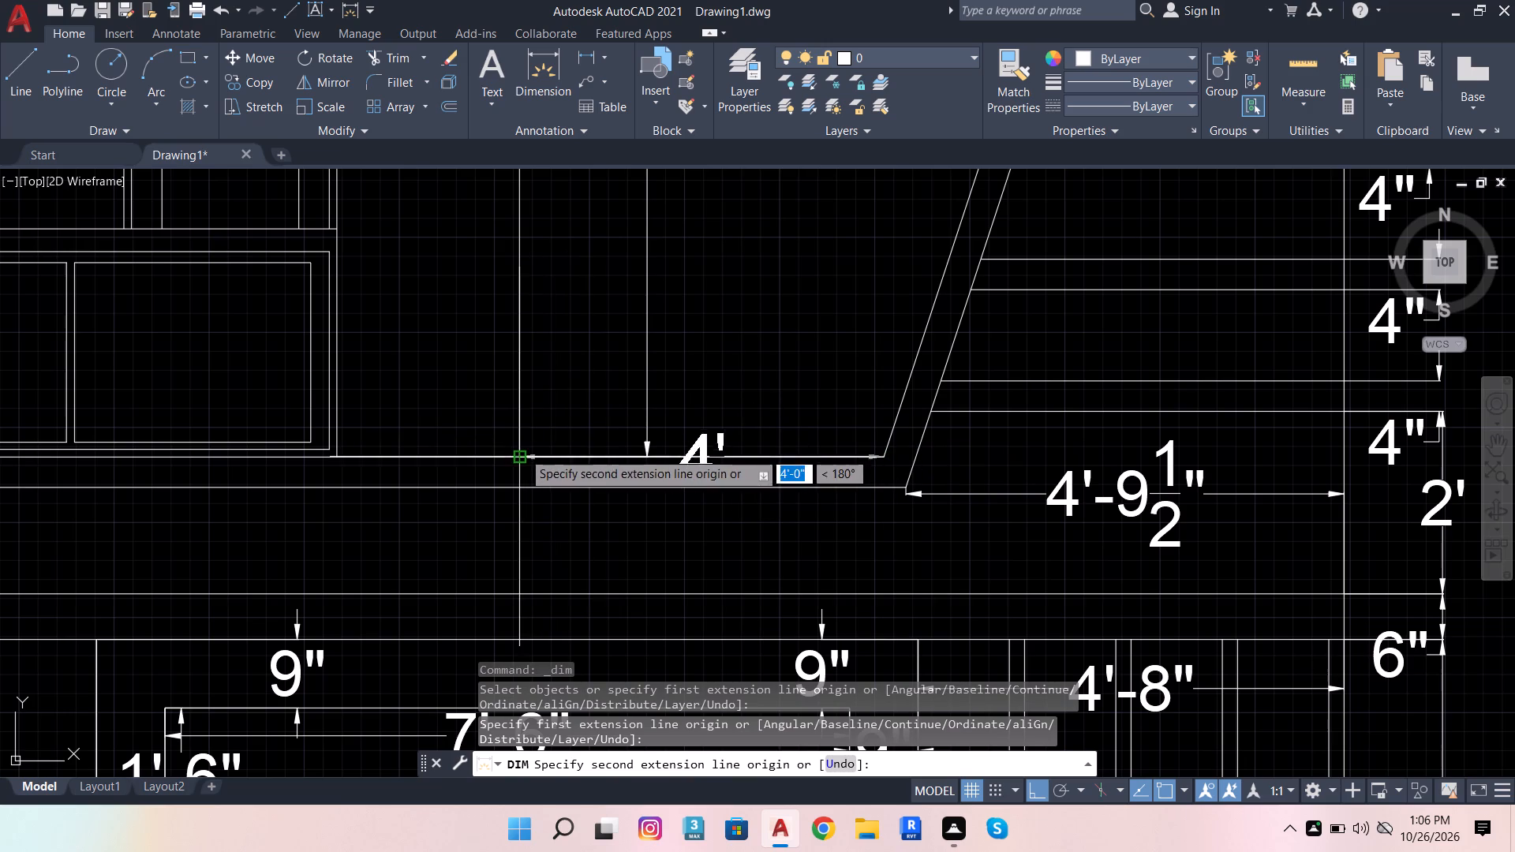
pyautogui.click(522, 451)
pyautogui.scroll(1, 559, 395)
pyautogui.click(559, 395)
pyautogui.scroll(-5, 780, 397)
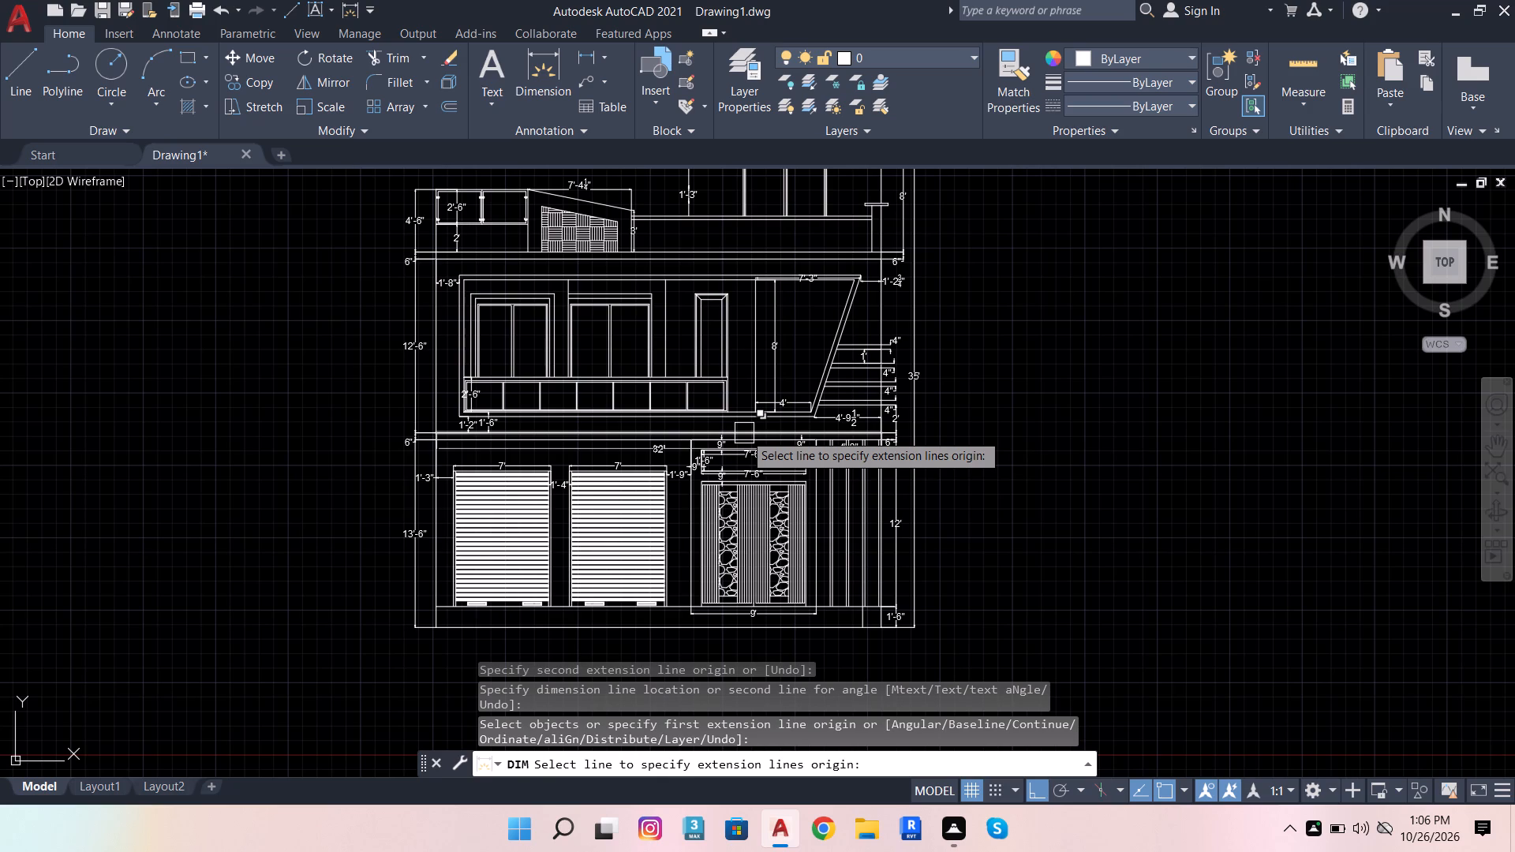
# Dimension the top width of the first floor's middle window surround, with the dimension line just above its top edge.
pyautogui.scroll(3, 786, 382)
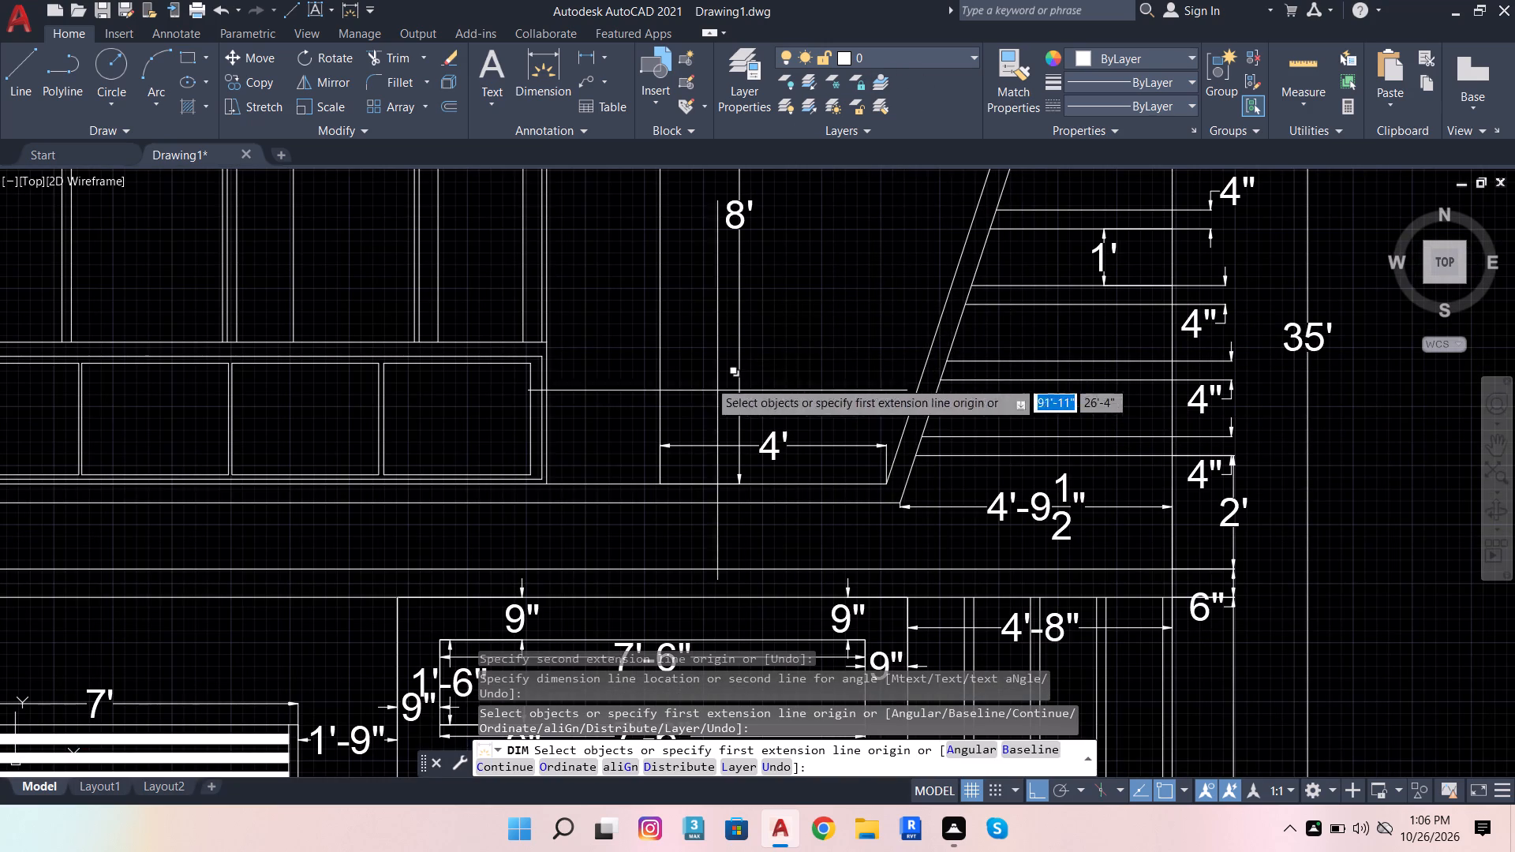
pyautogui.scroll(-1, 937, 556)
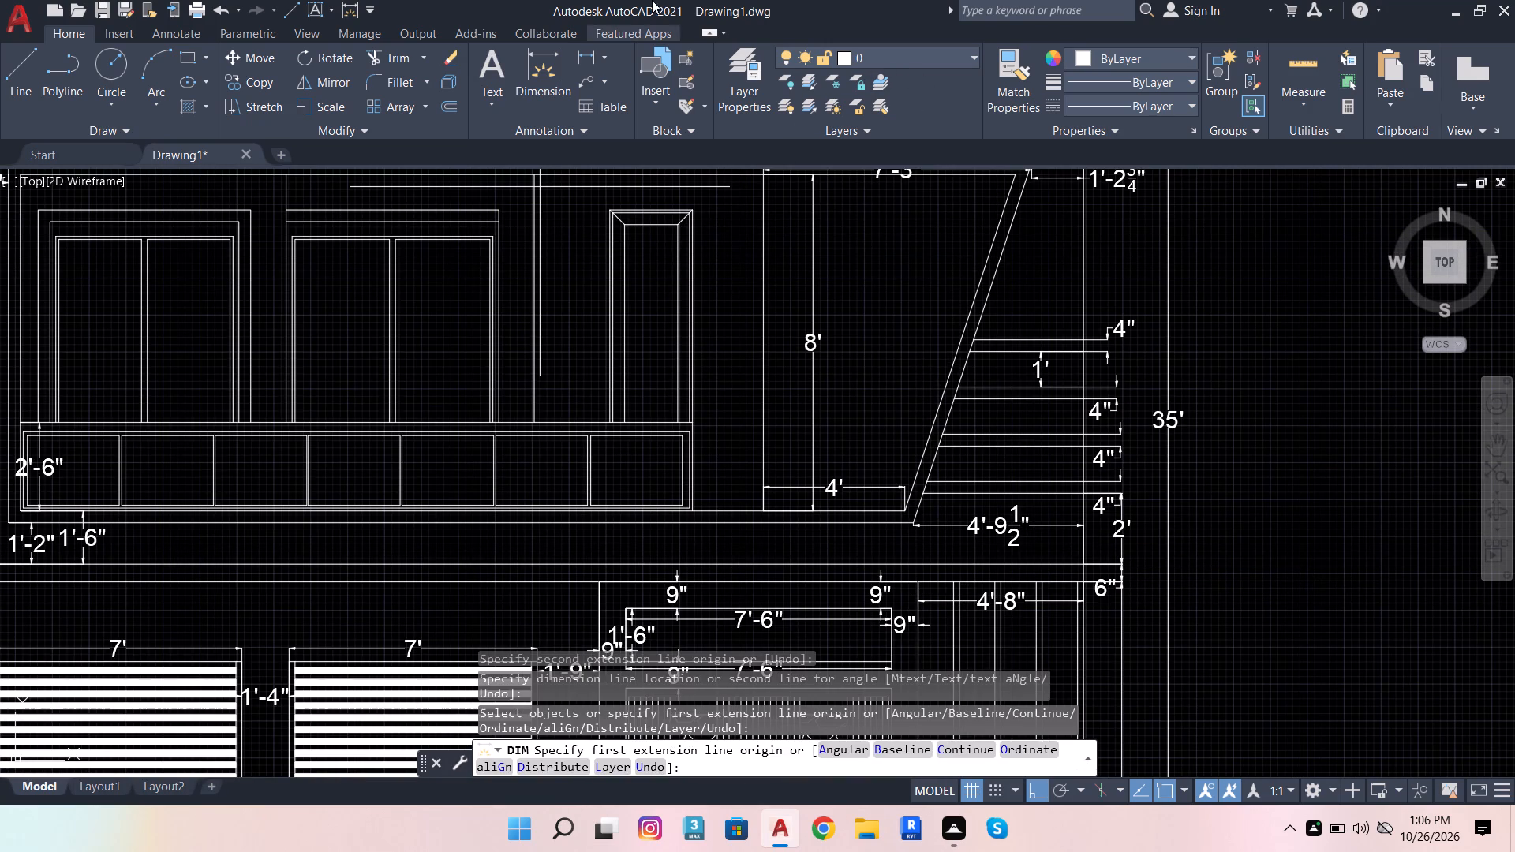
pyautogui.click(565, 63)
pyautogui.scroll(-3, 835, 344)
pyautogui.scroll(1, 662, 443)
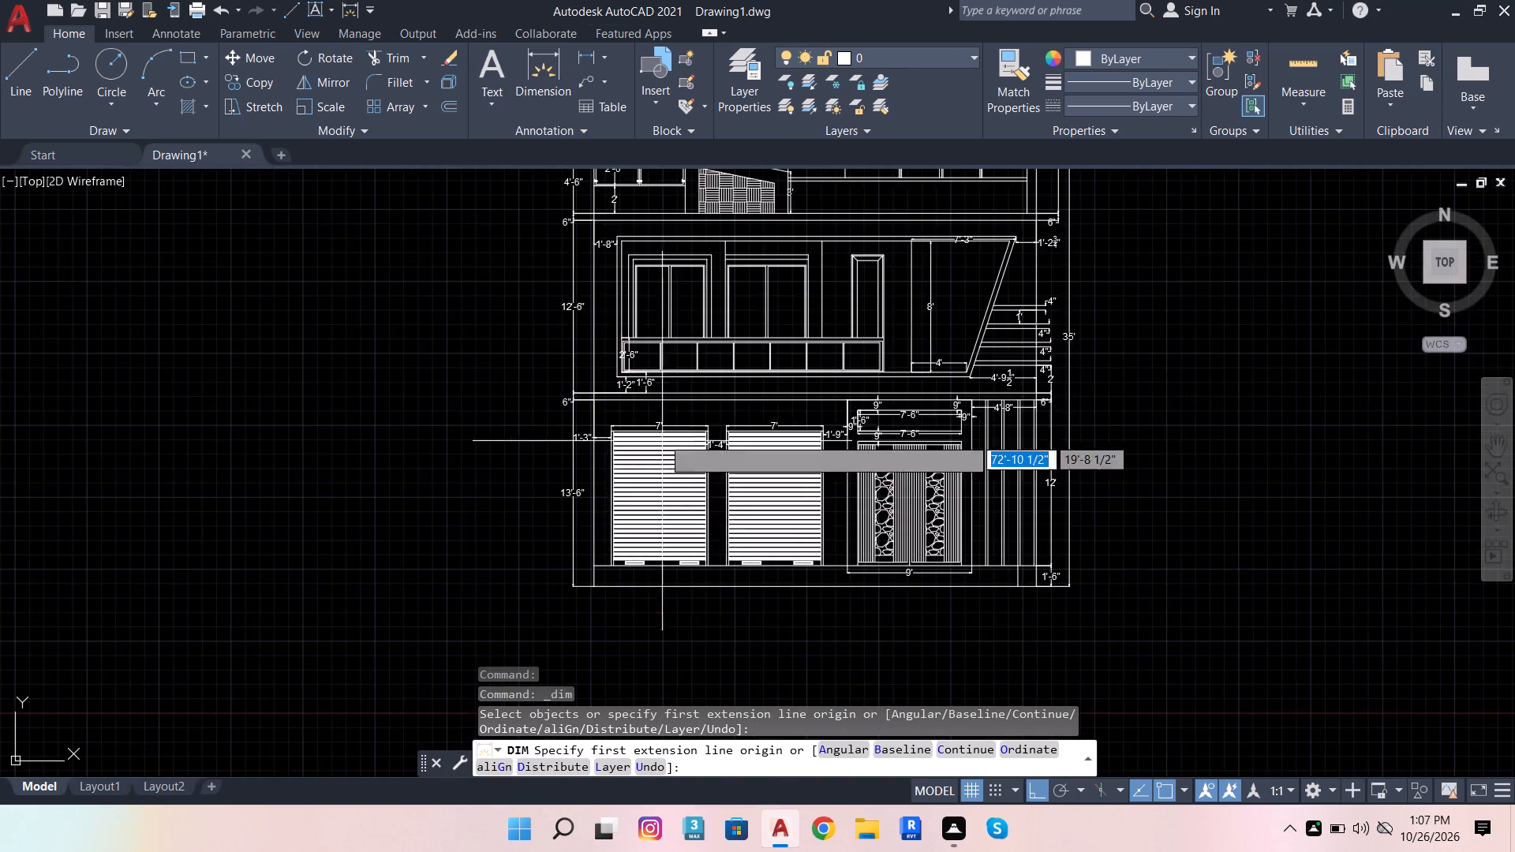
pyautogui.scroll(2, 656, 417)
pyautogui.scroll(-2, 641, 432)
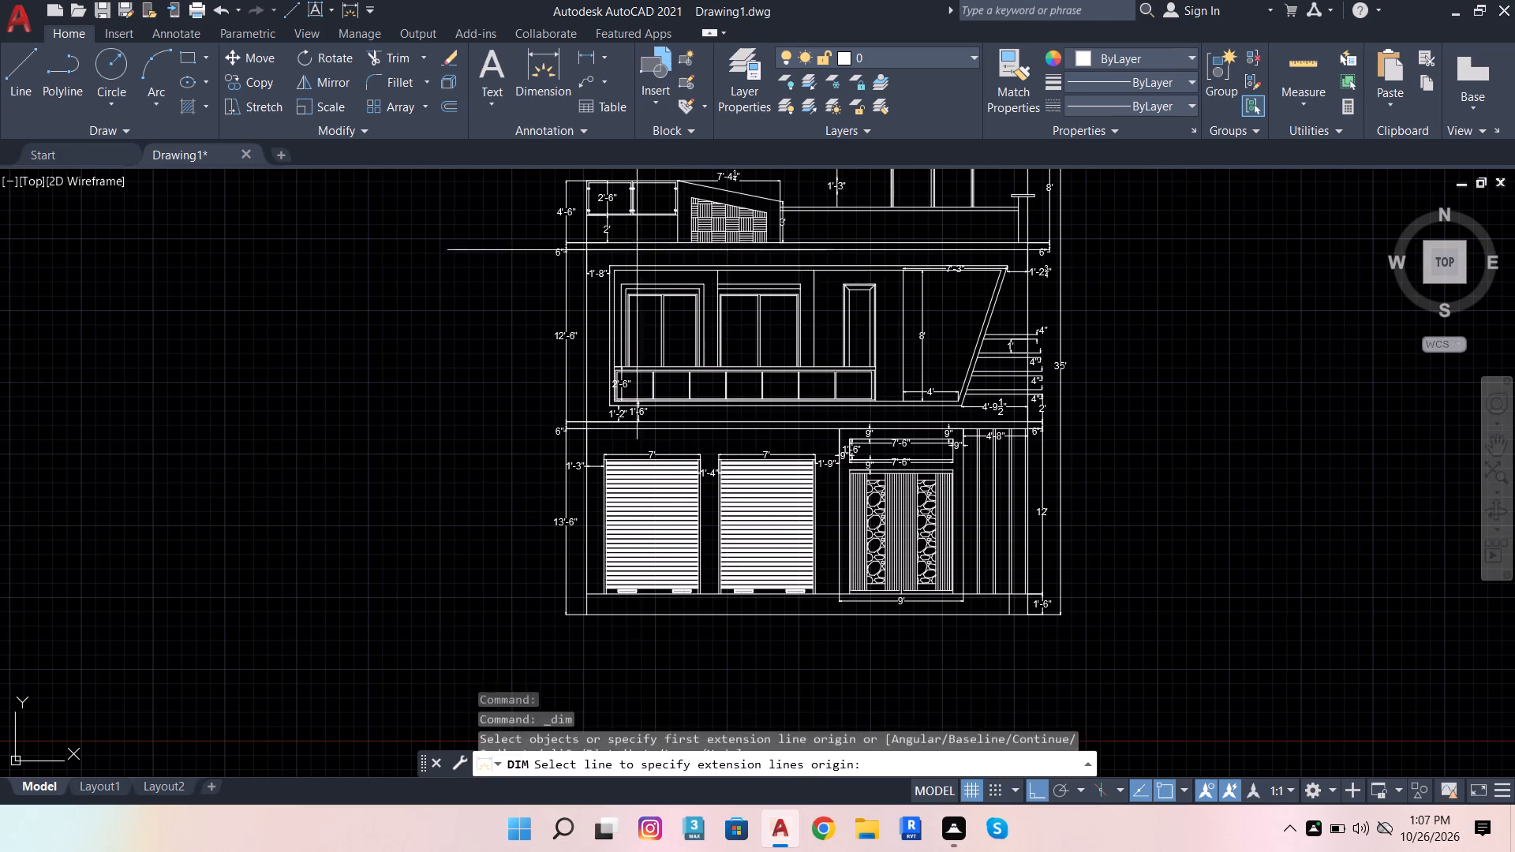
pyautogui.scroll(3, 787, 311)
pyautogui.scroll(-2, 750, 285)
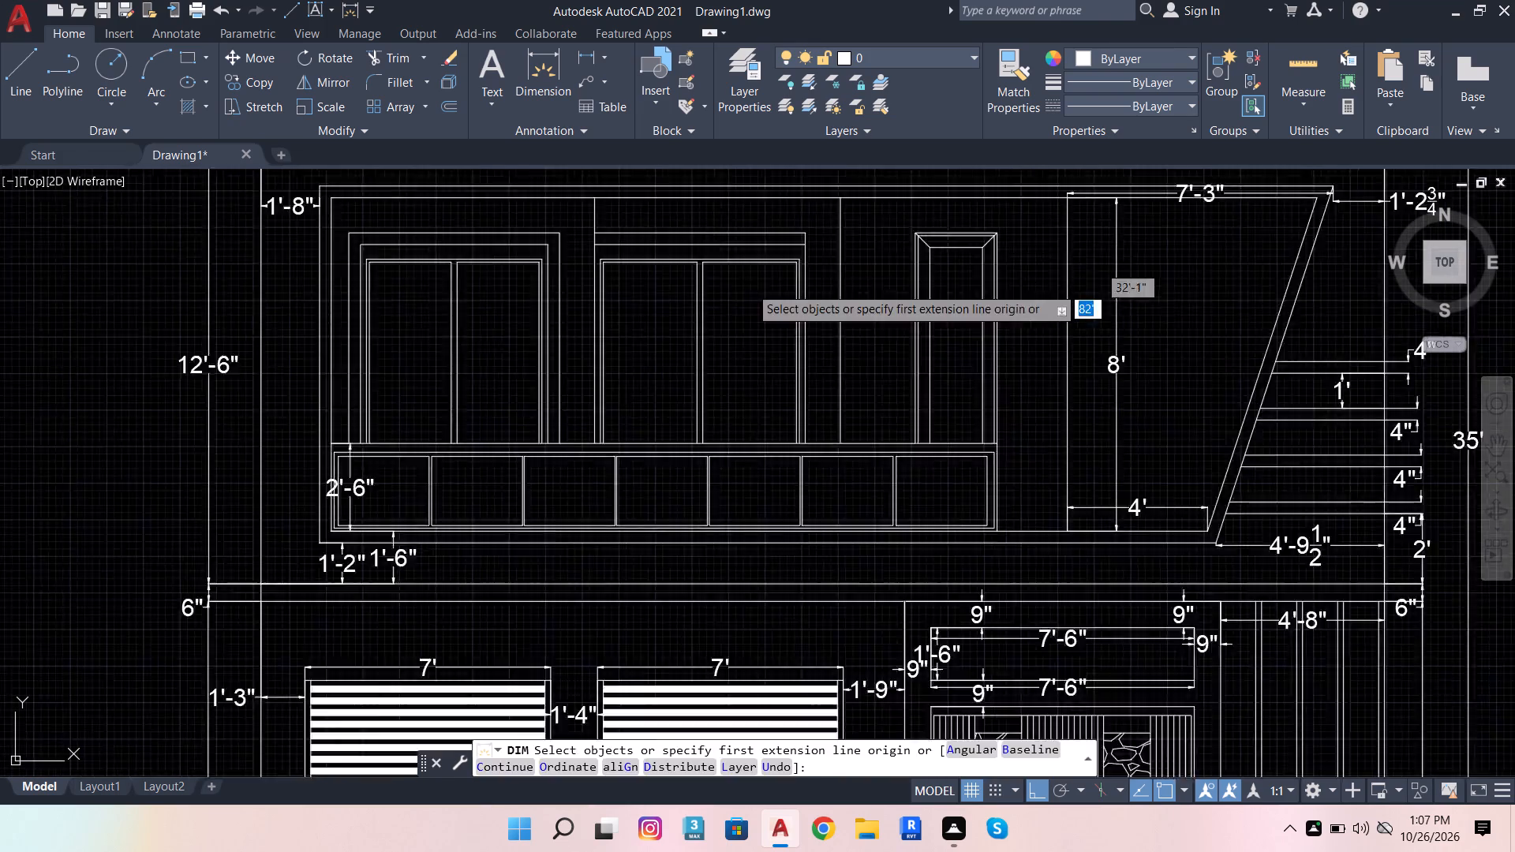
pyautogui.scroll(3, 764, 229)
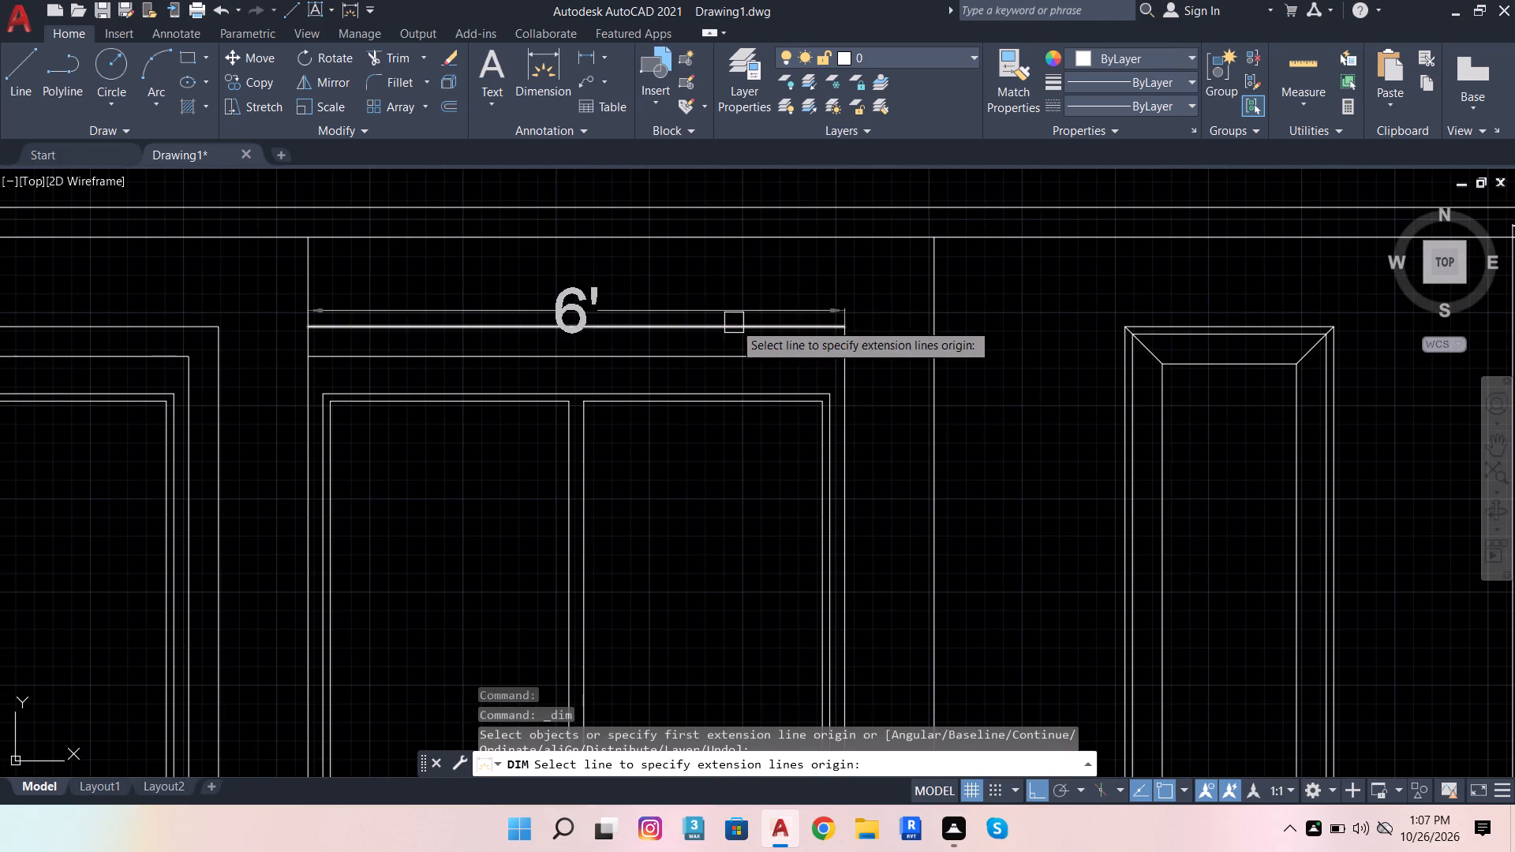
pyautogui.click(735, 323)
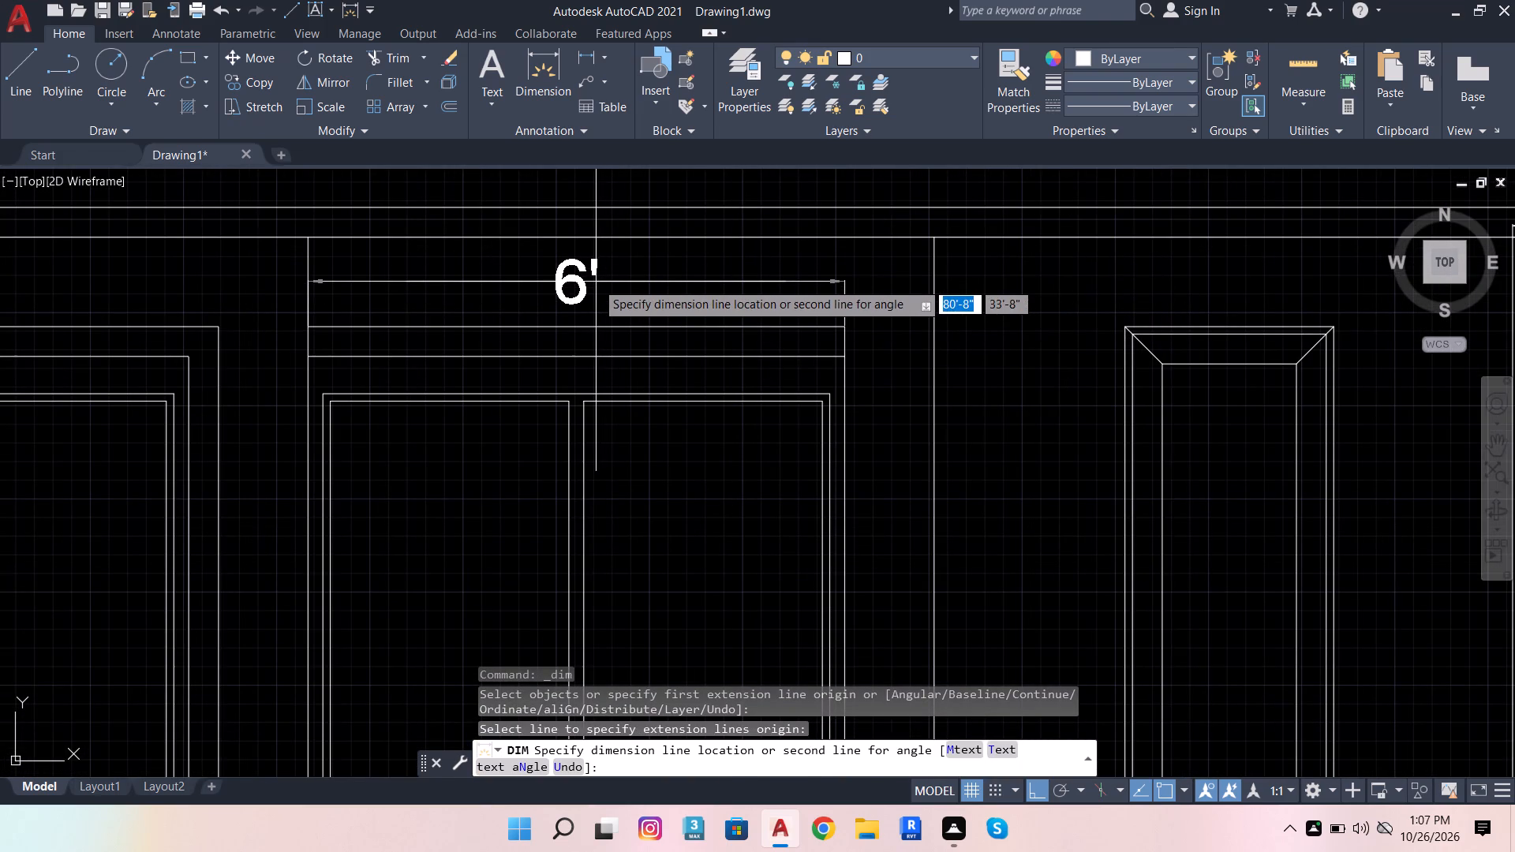
pyautogui.click(402, 302)
# Dimension the top width of the first floor's left window surround, aligning the dimension line with the middle window's width dimension.
pyautogui.scroll(-2, 472, 322)
pyautogui.scroll(1, 195, 328)
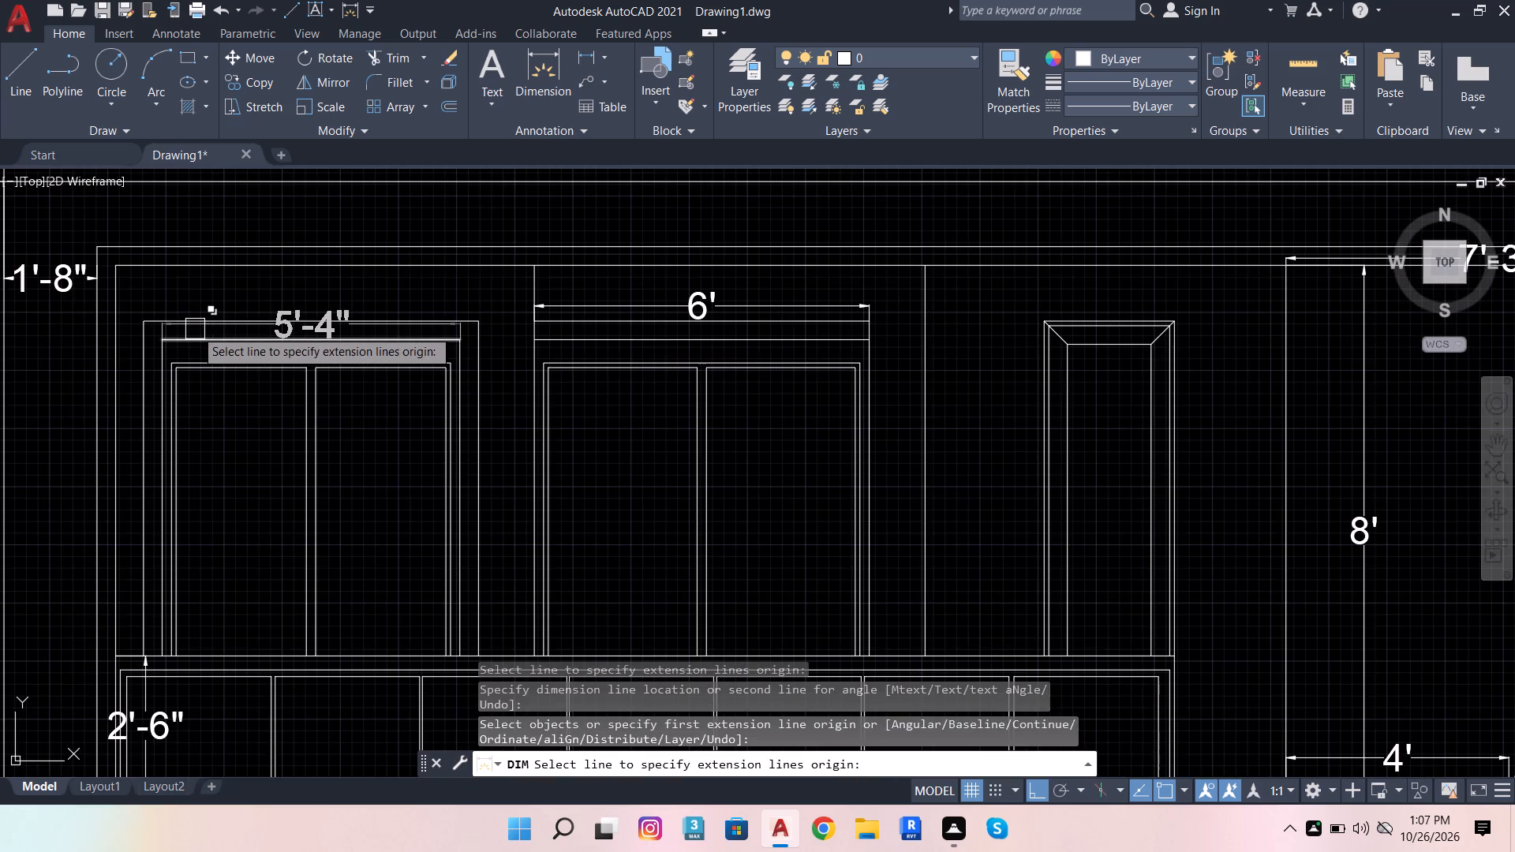
pyautogui.click(213, 320)
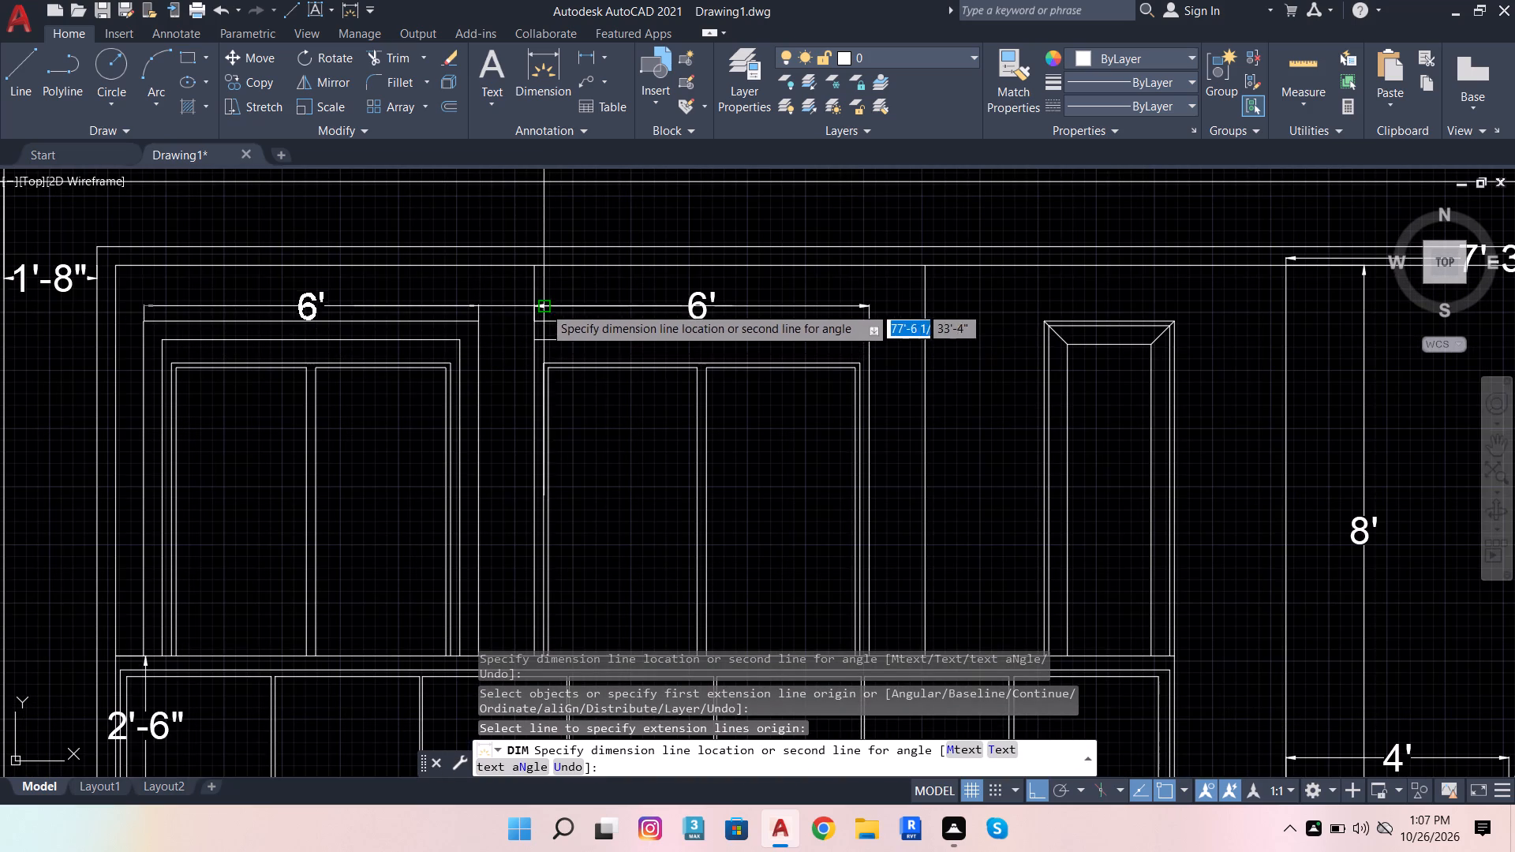
pyautogui.scroll(4, 535, 302)
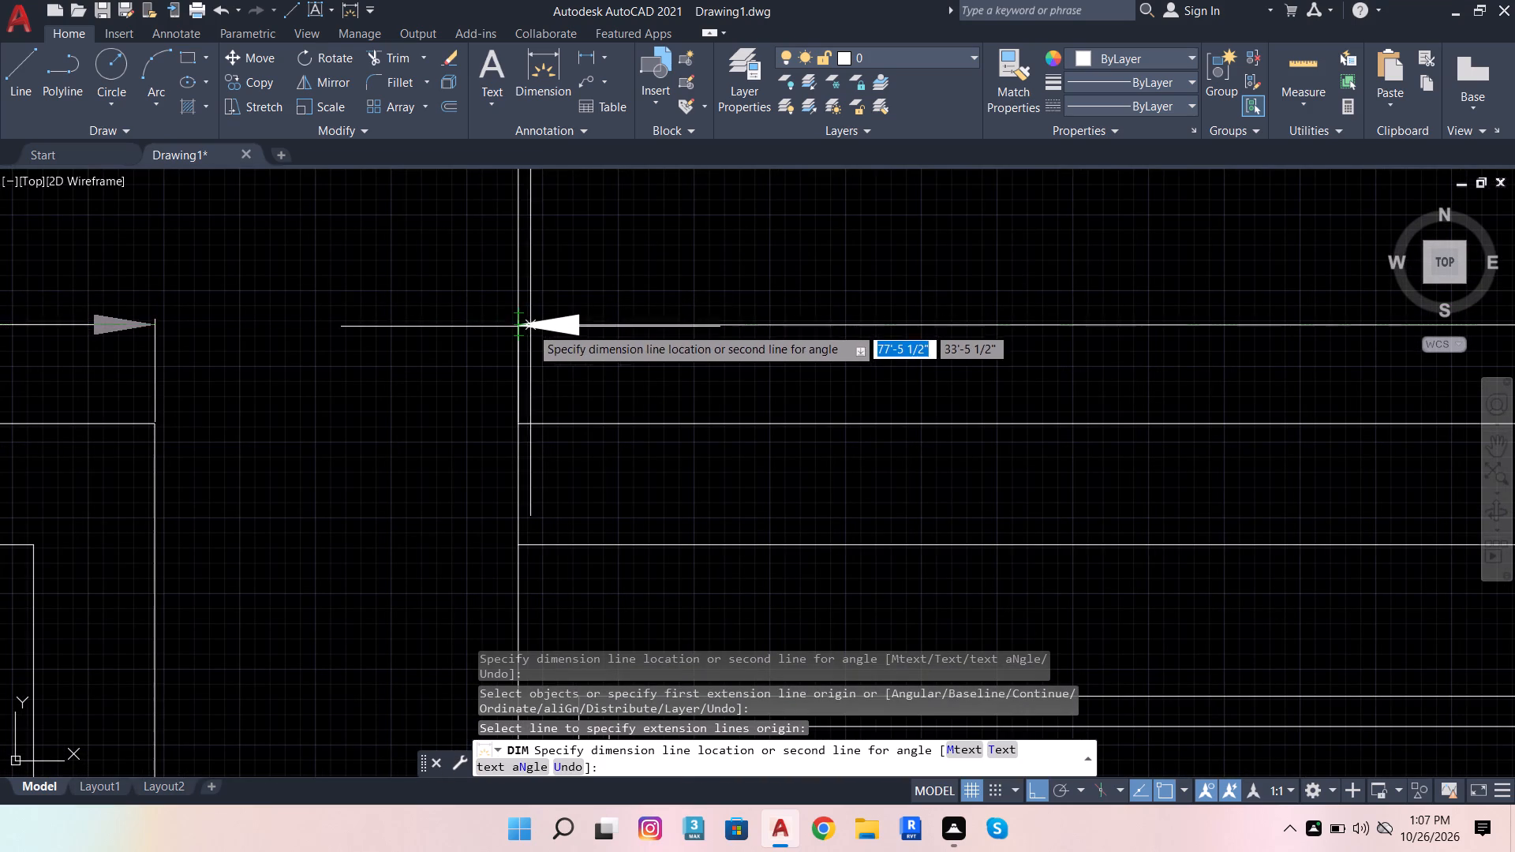
pyautogui.click(520, 327)
# Dimension the heights of the first floor's left and middle window surrounds, placing each dimension line just outside the surround's right edge.
pyautogui.scroll(-4, 612, 372)
pyautogui.scroll(-2, 456, 566)
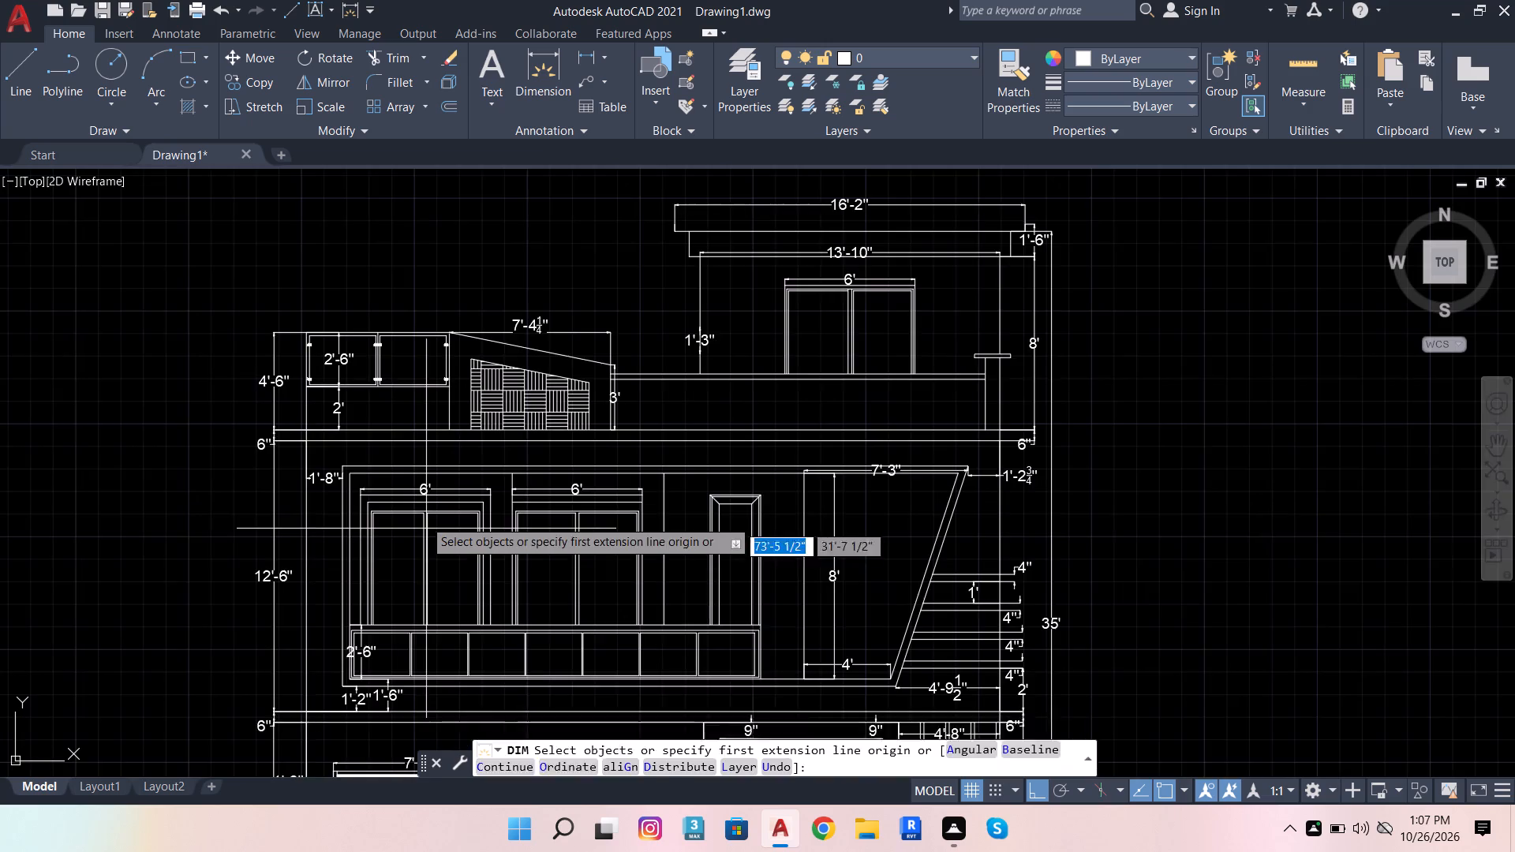
pyautogui.scroll(2, 424, 519)
pyautogui.click(593, 538)
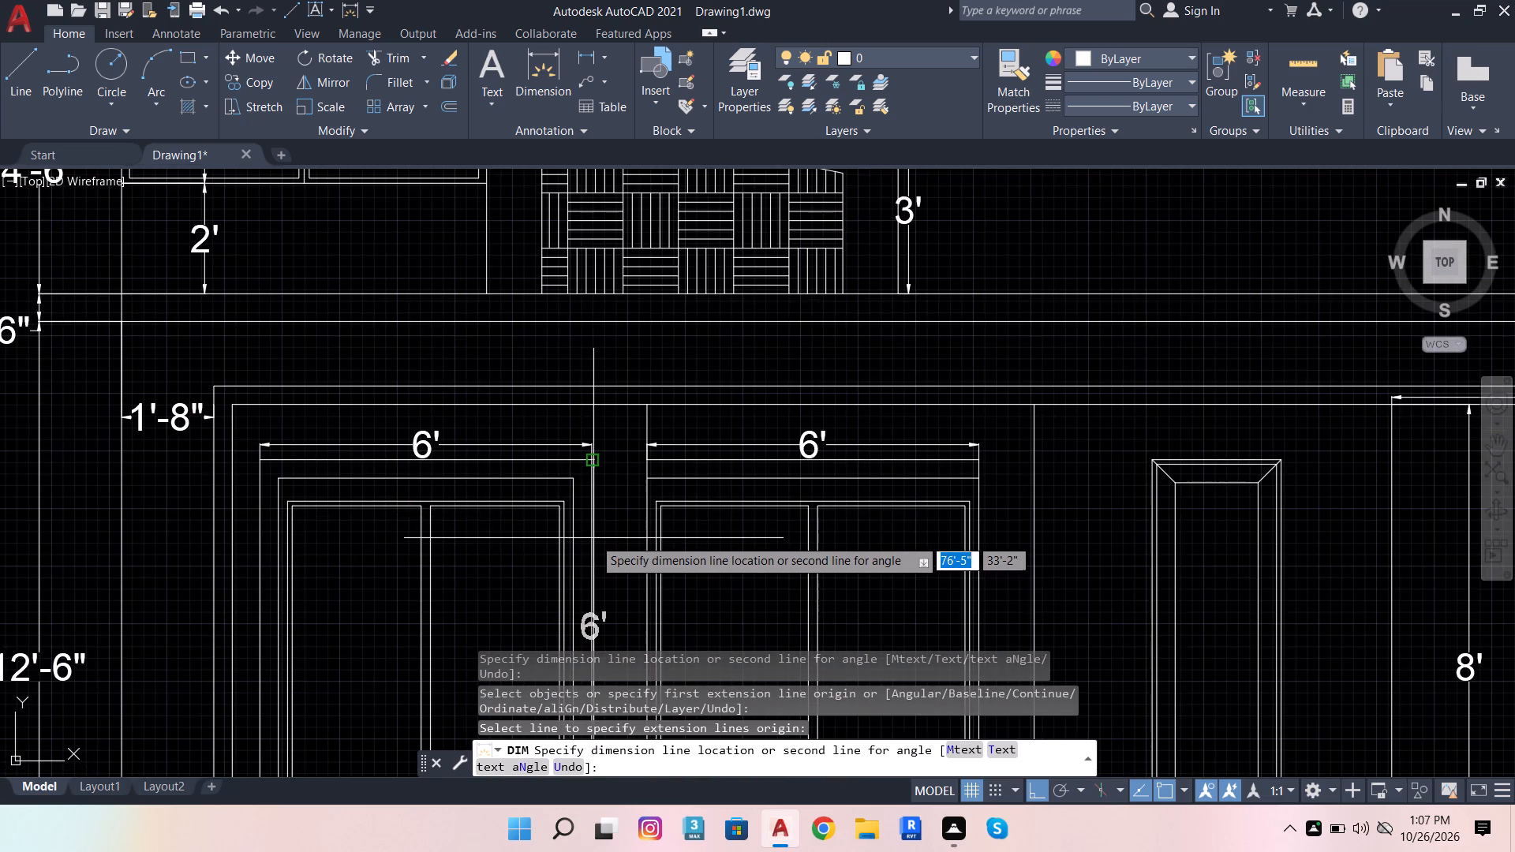
pyautogui.click(609, 485)
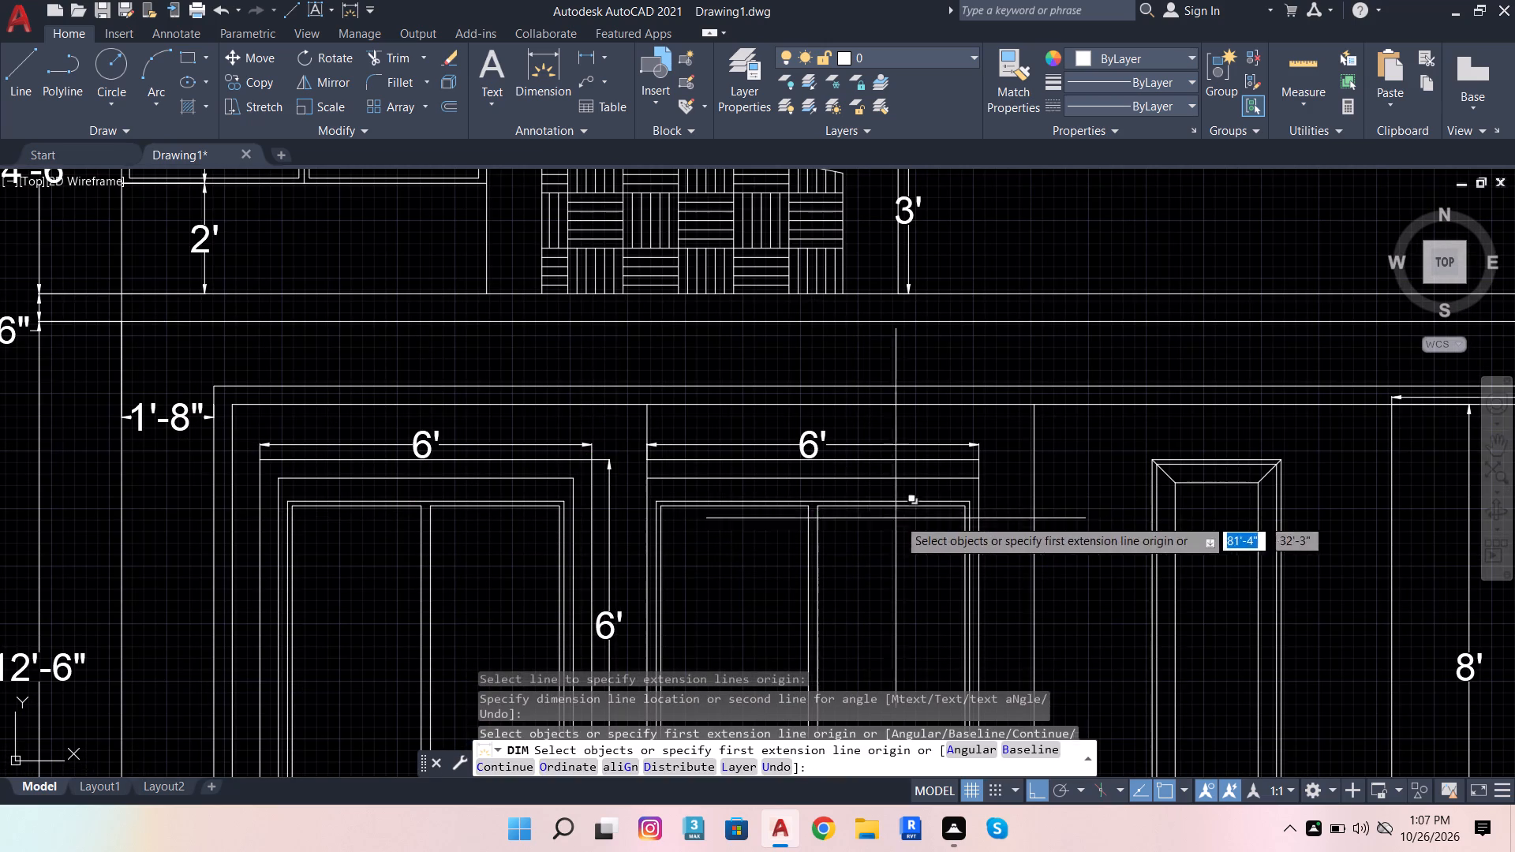
pyautogui.click(986, 500)
pyautogui.click(992, 500)
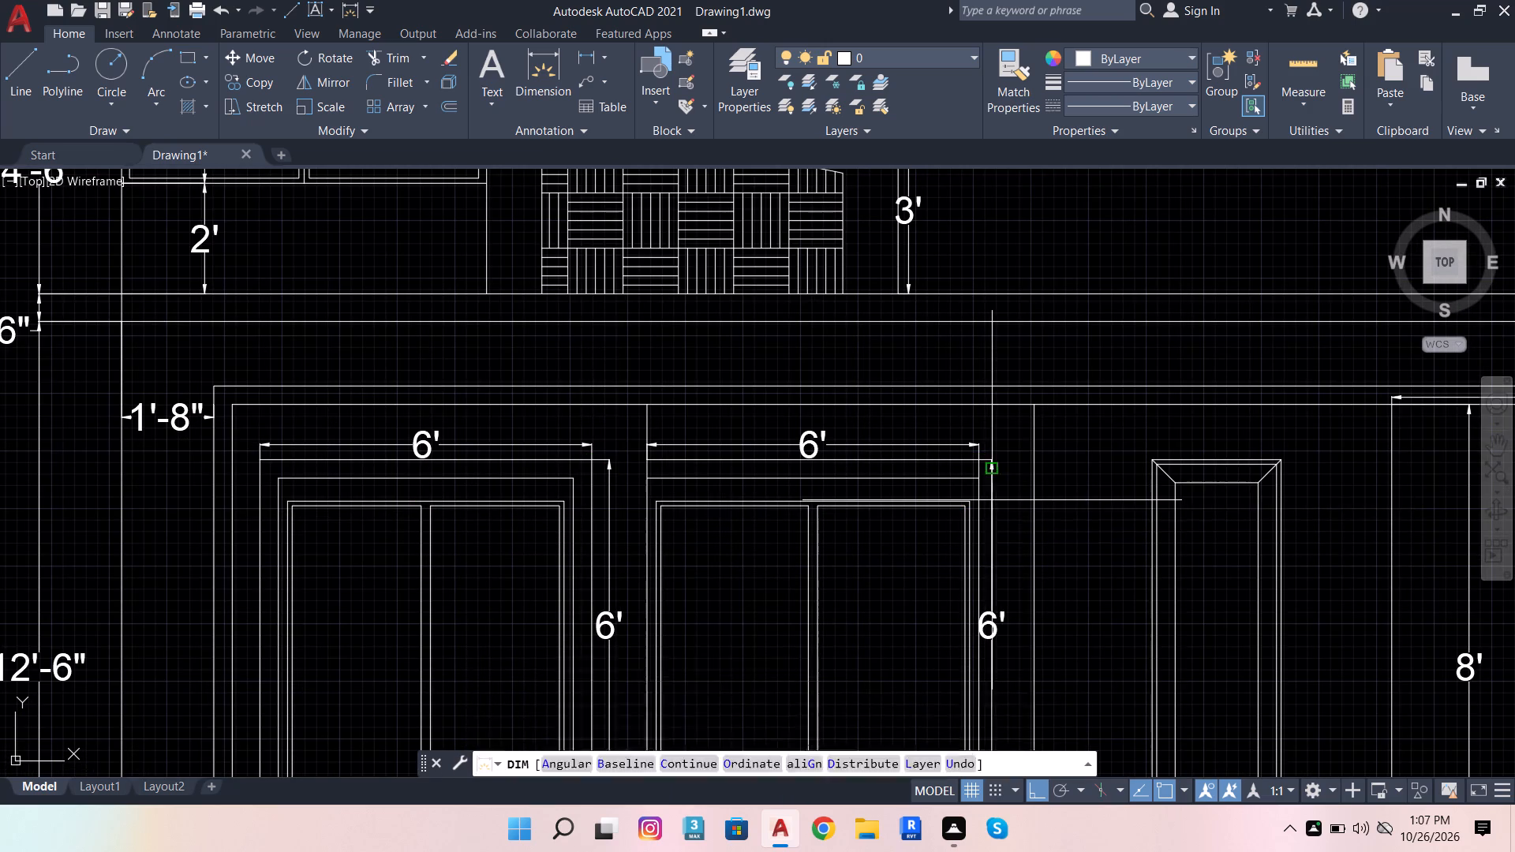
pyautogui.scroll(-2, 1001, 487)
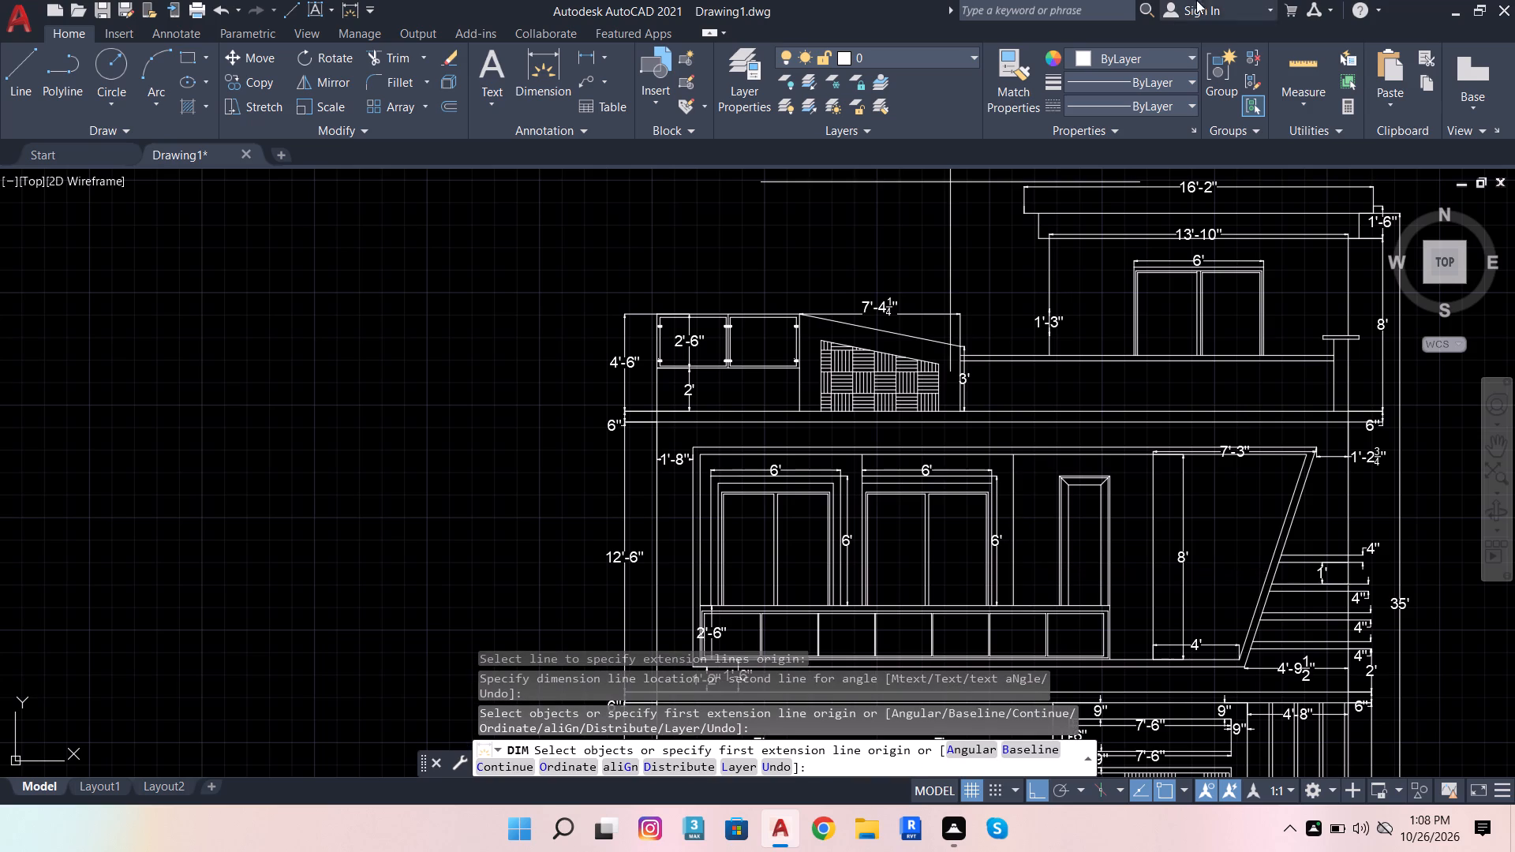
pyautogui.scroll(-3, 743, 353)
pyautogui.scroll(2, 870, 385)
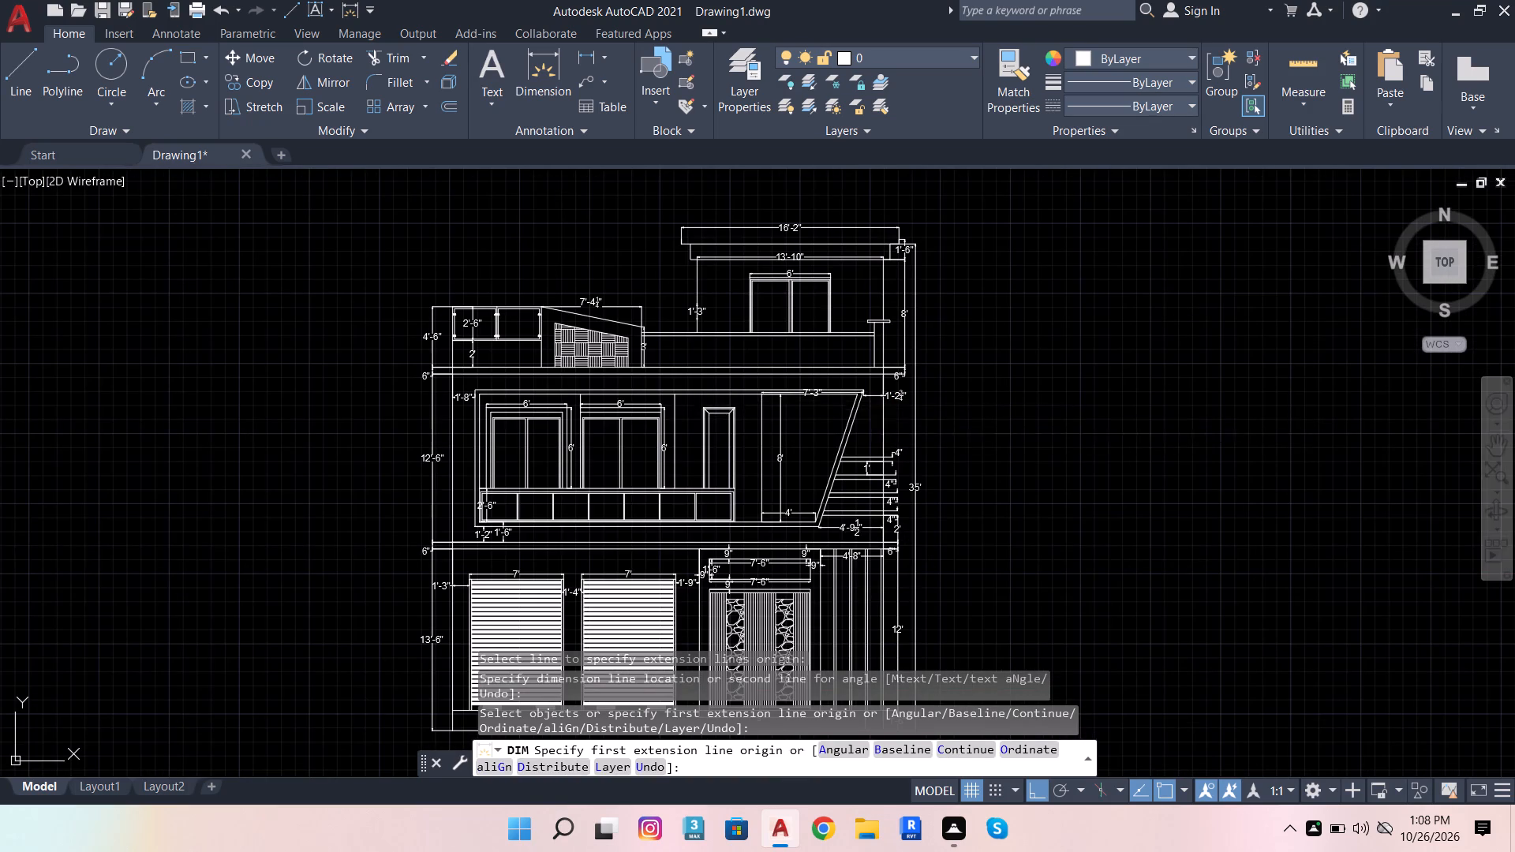
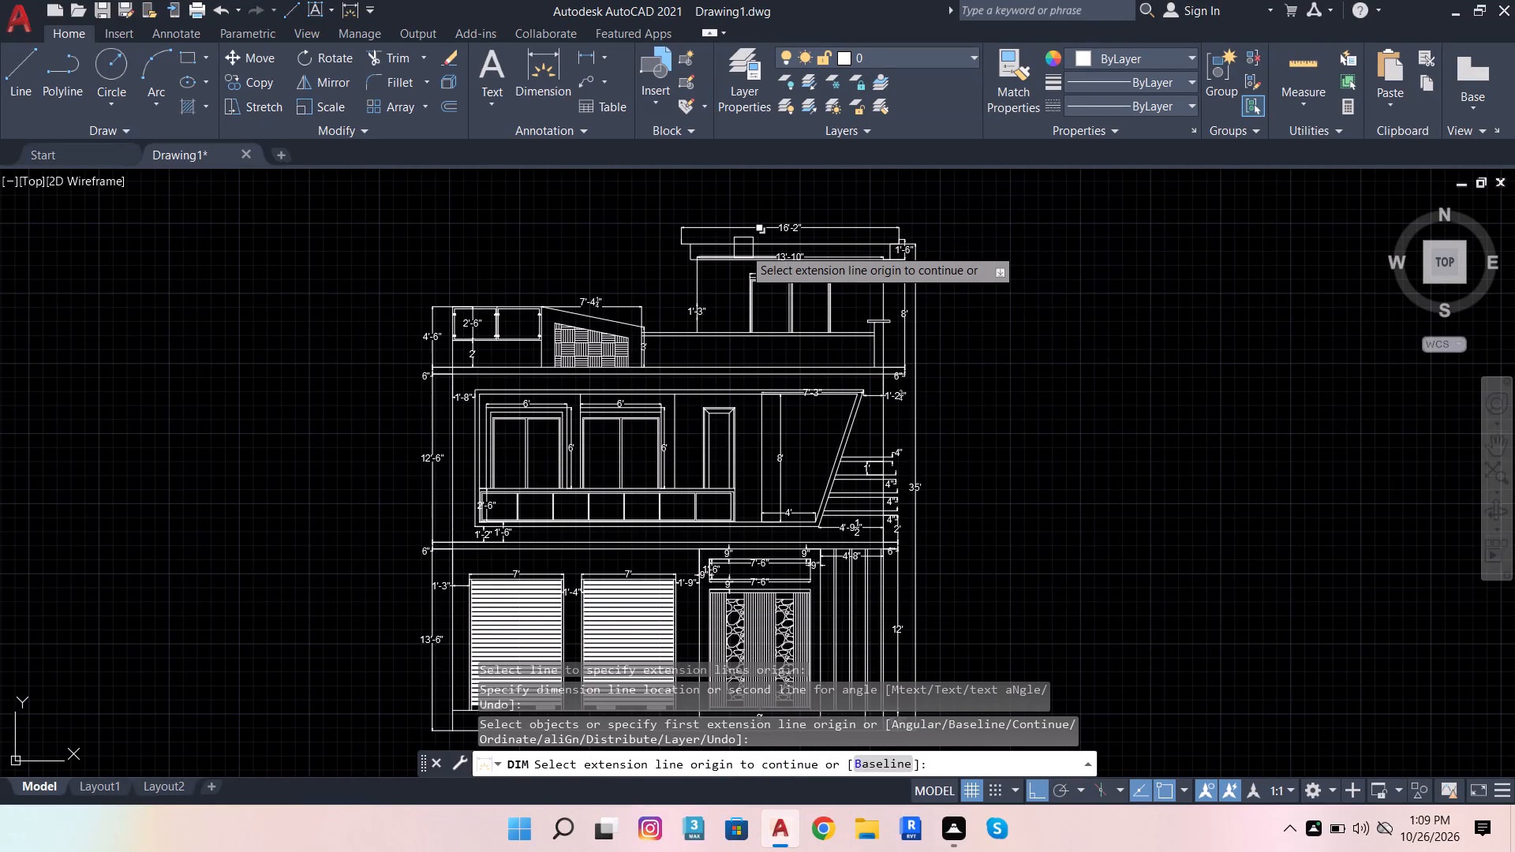
# Draw a thin horizontal rail 1" deep and about 14'-2" long across the upper part of the first floor's parapet panels, open at its left end.
pyautogui.scroll(4, 649, 418)
pyautogui.scroll(-3, 854, 350)
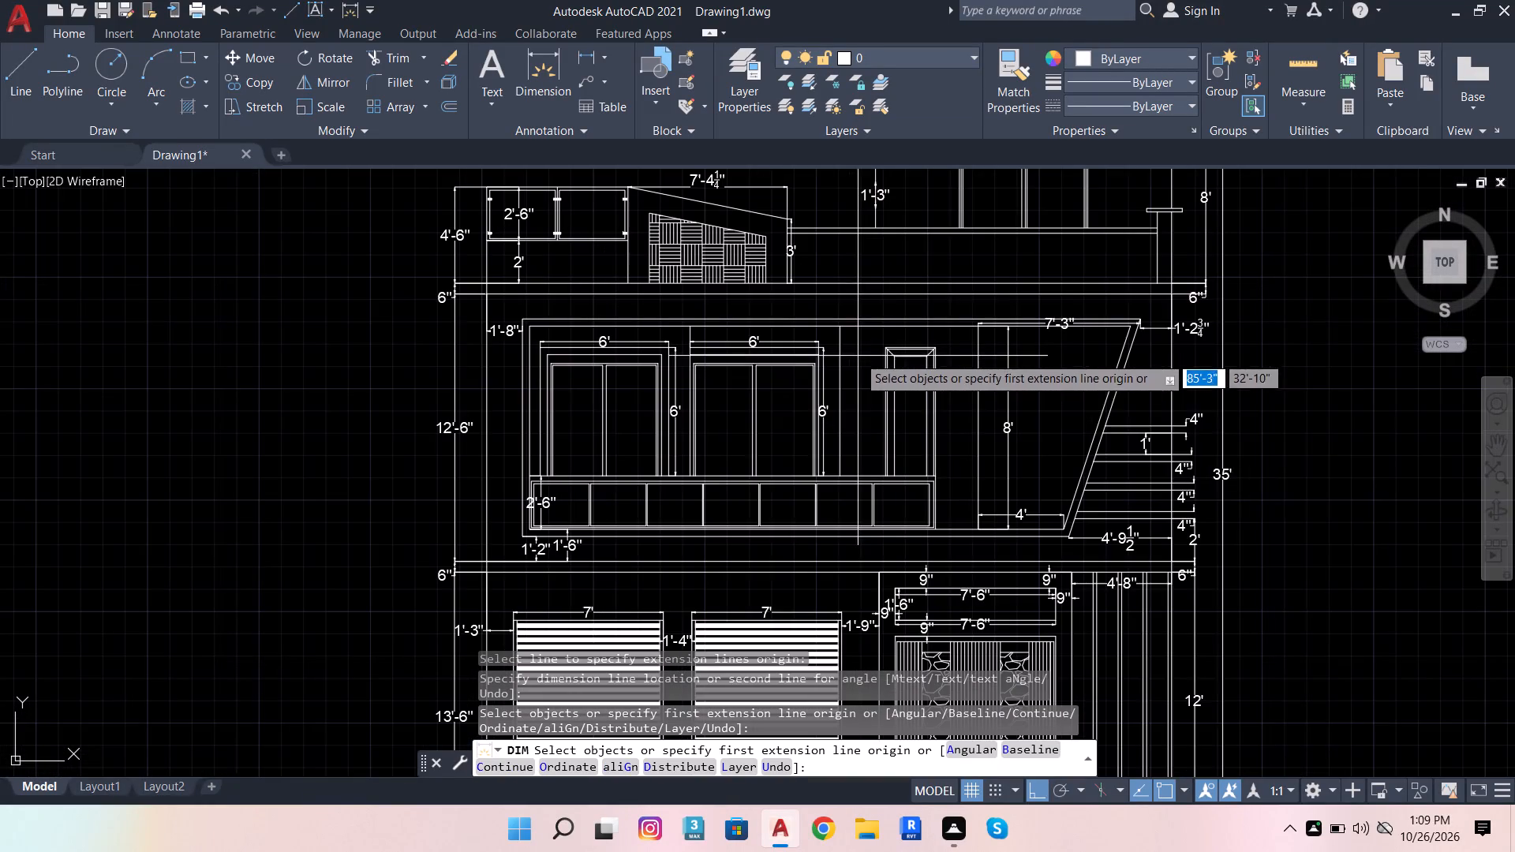
pyautogui.scroll(2, 769, 545)
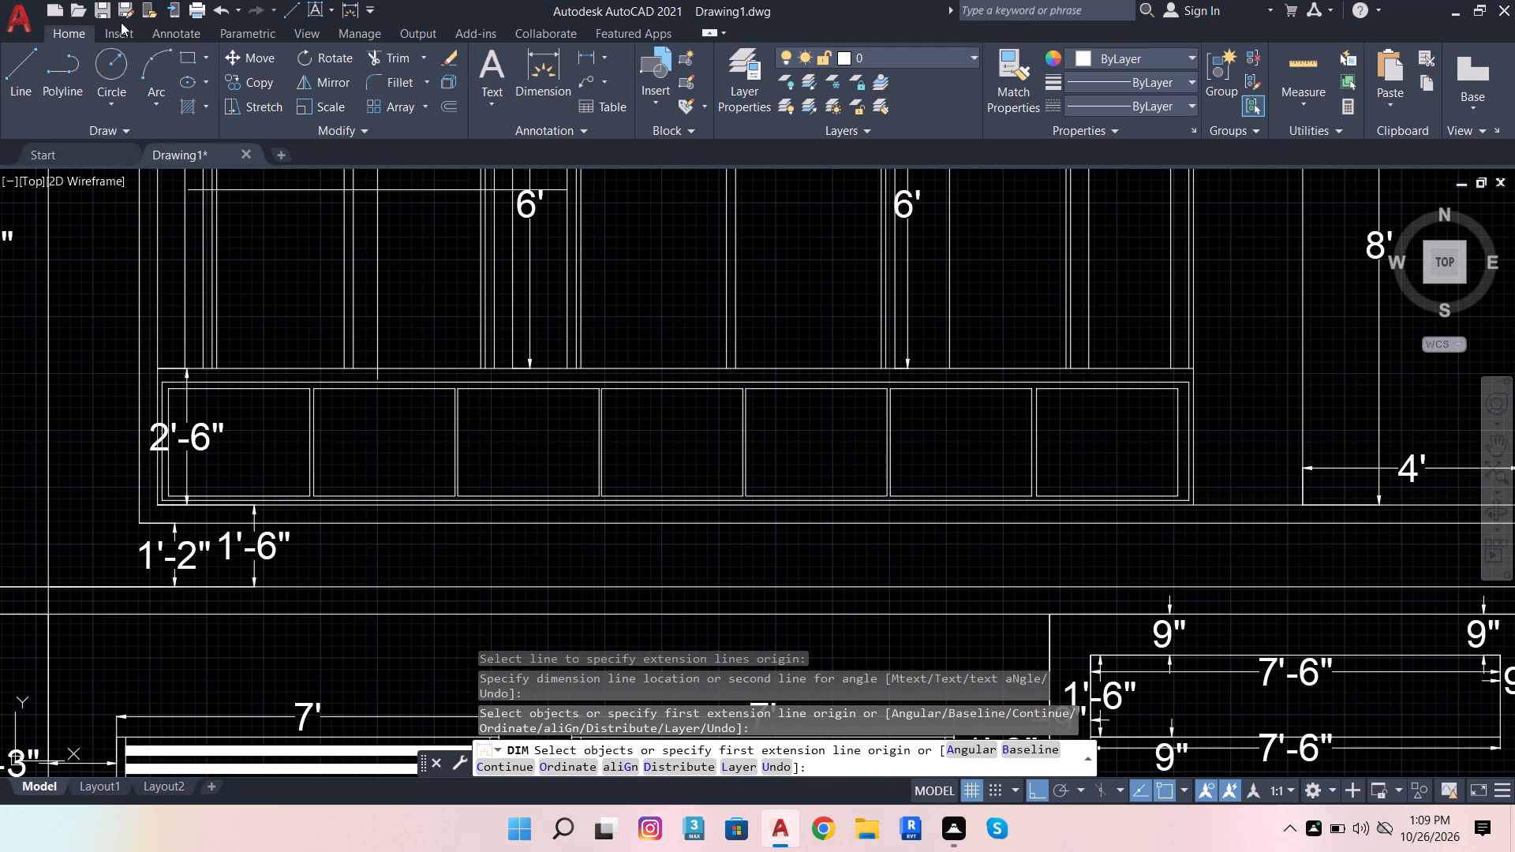
pyautogui.click(24, 74)
pyautogui.scroll(3, 274, 365)
pyautogui.click(292, 430)
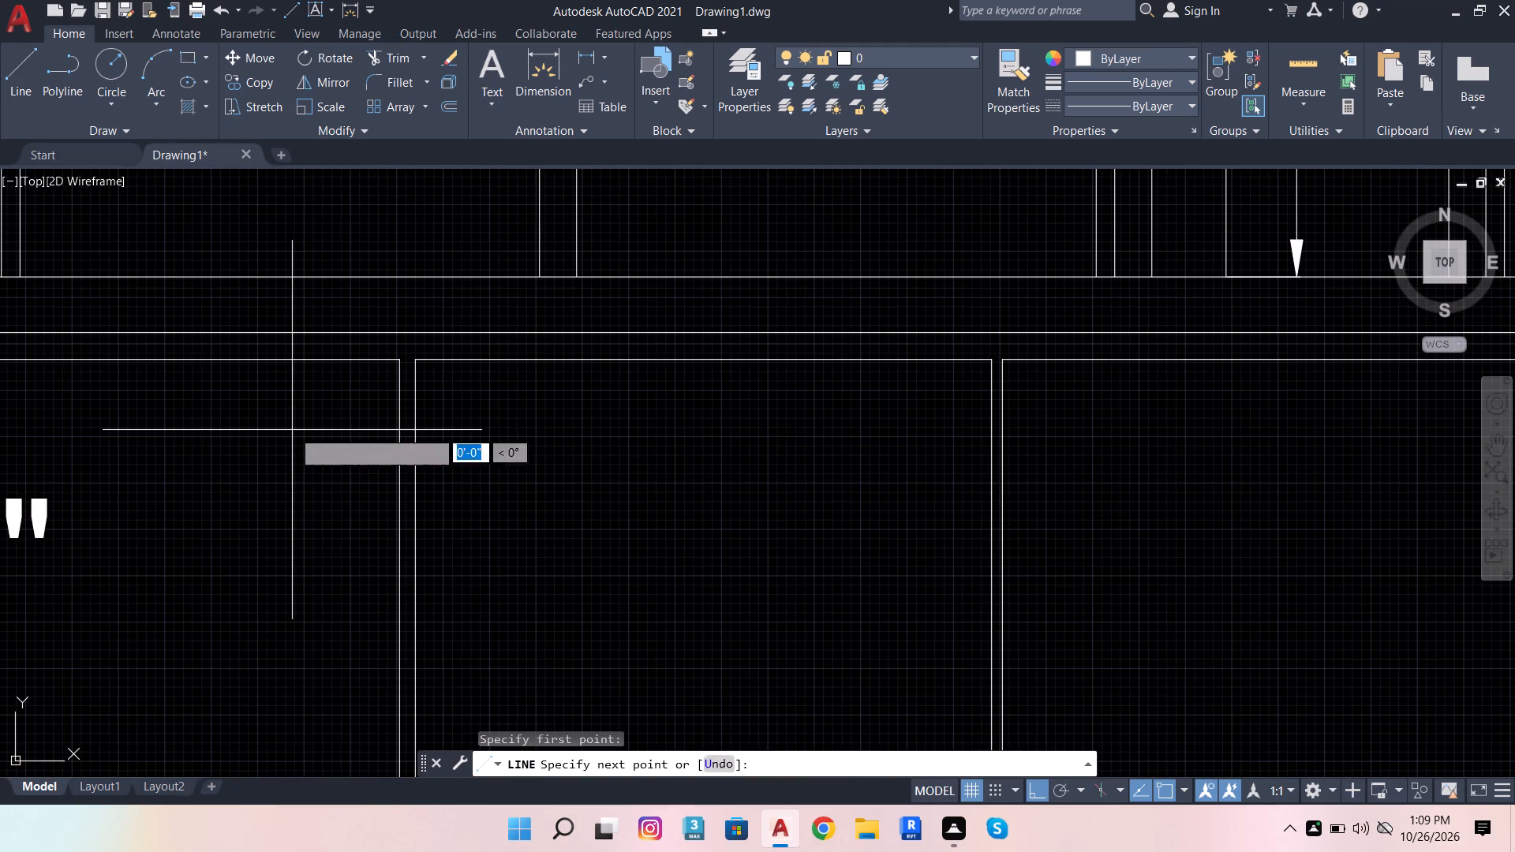
pyautogui.scroll(-3, 325, 454)
pyautogui.scroll(2, 1087, 461)
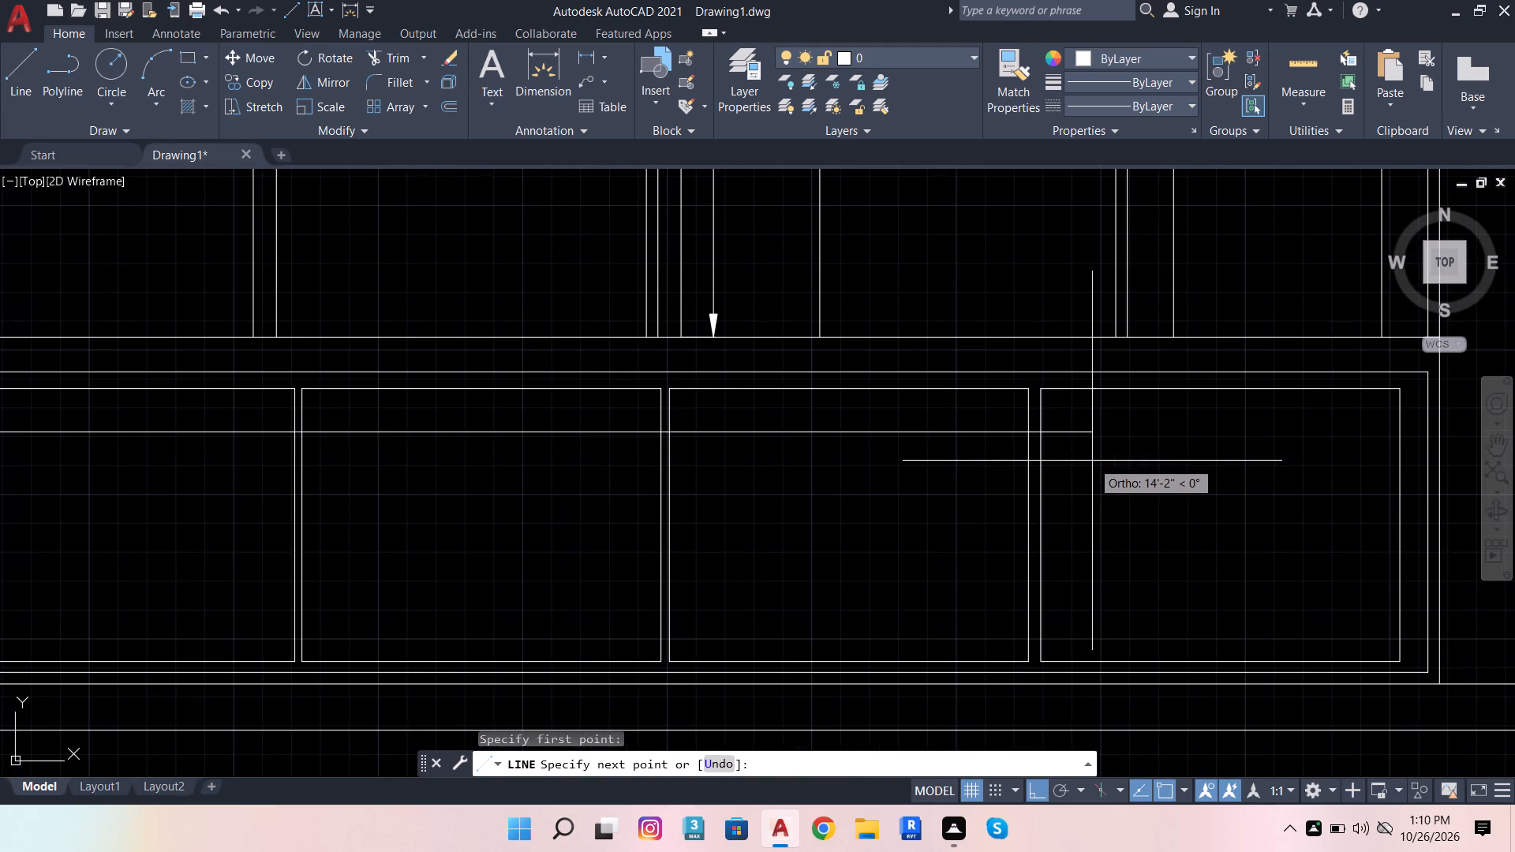
pyautogui.click(1092, 461)
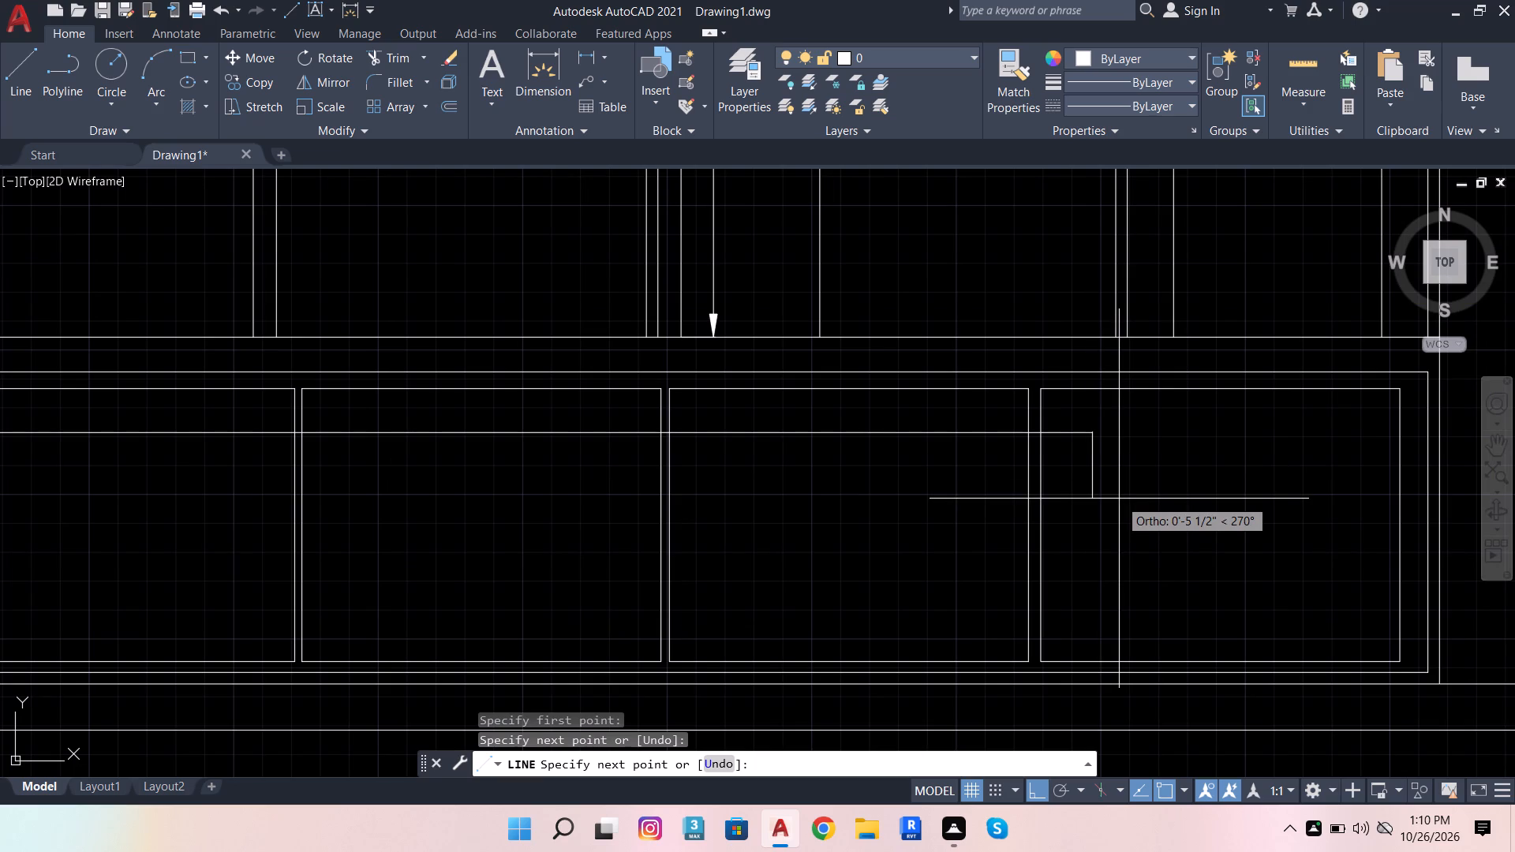
pyautogui.press('1')
pyautogui.press('Return')
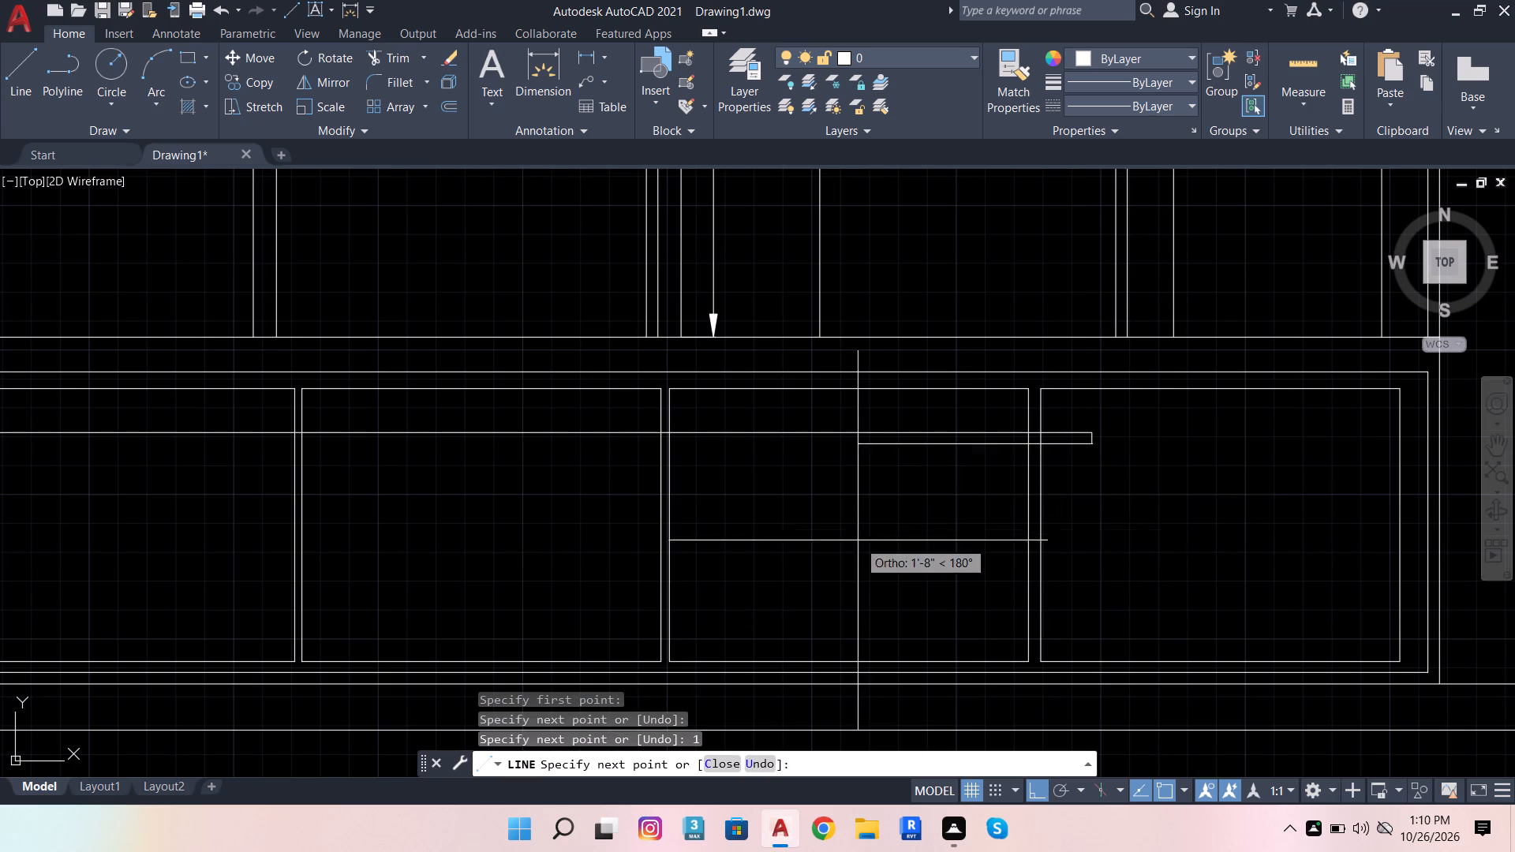
pyautogui.scroll(-2, 862, 540)
pyautogui.scroll(1, 118, 565)
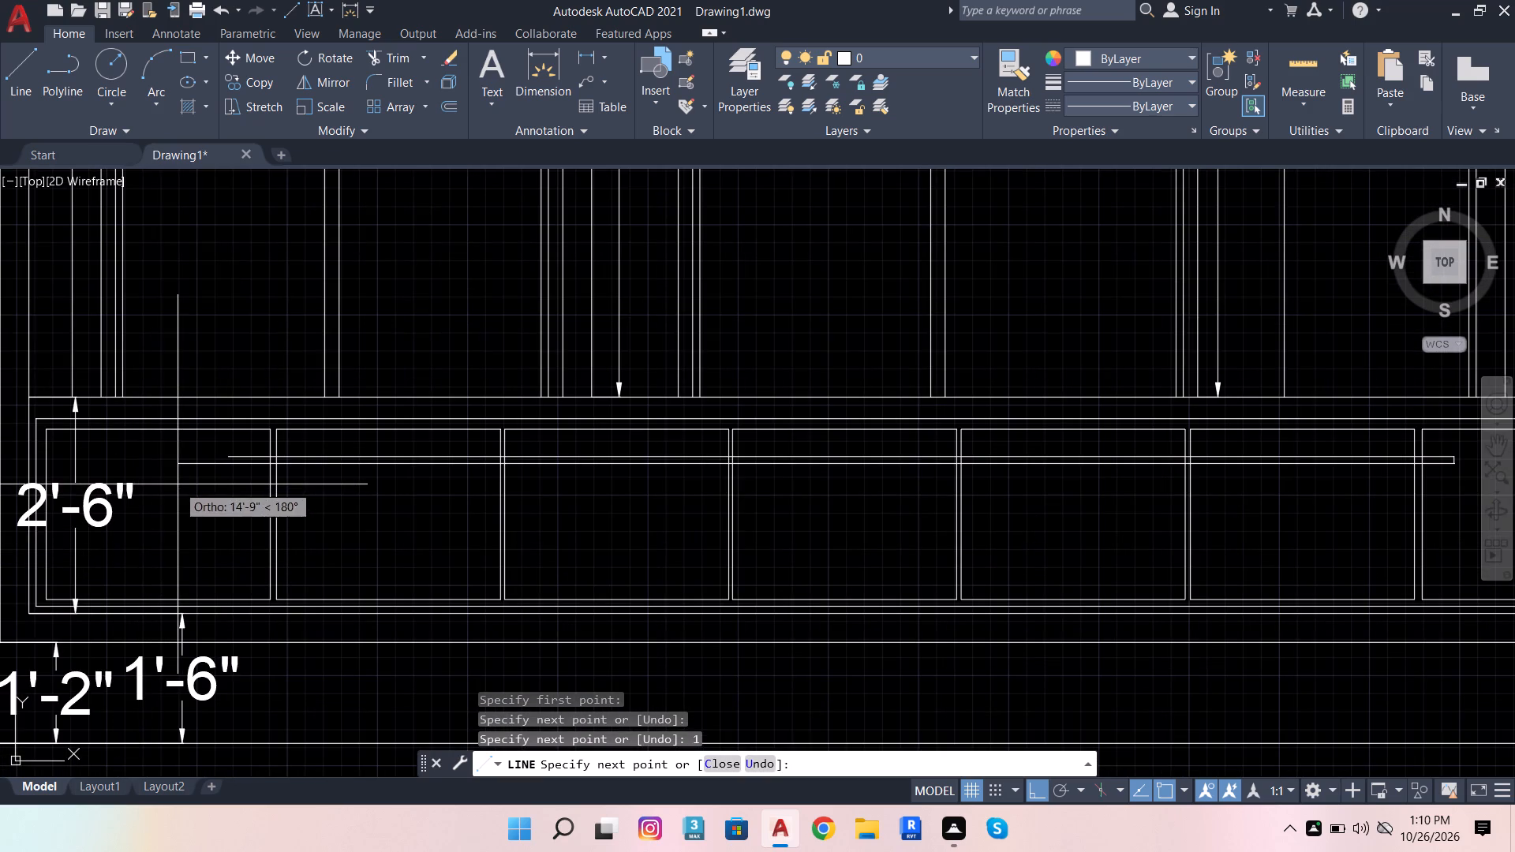
pyautogui.click(178, 484)
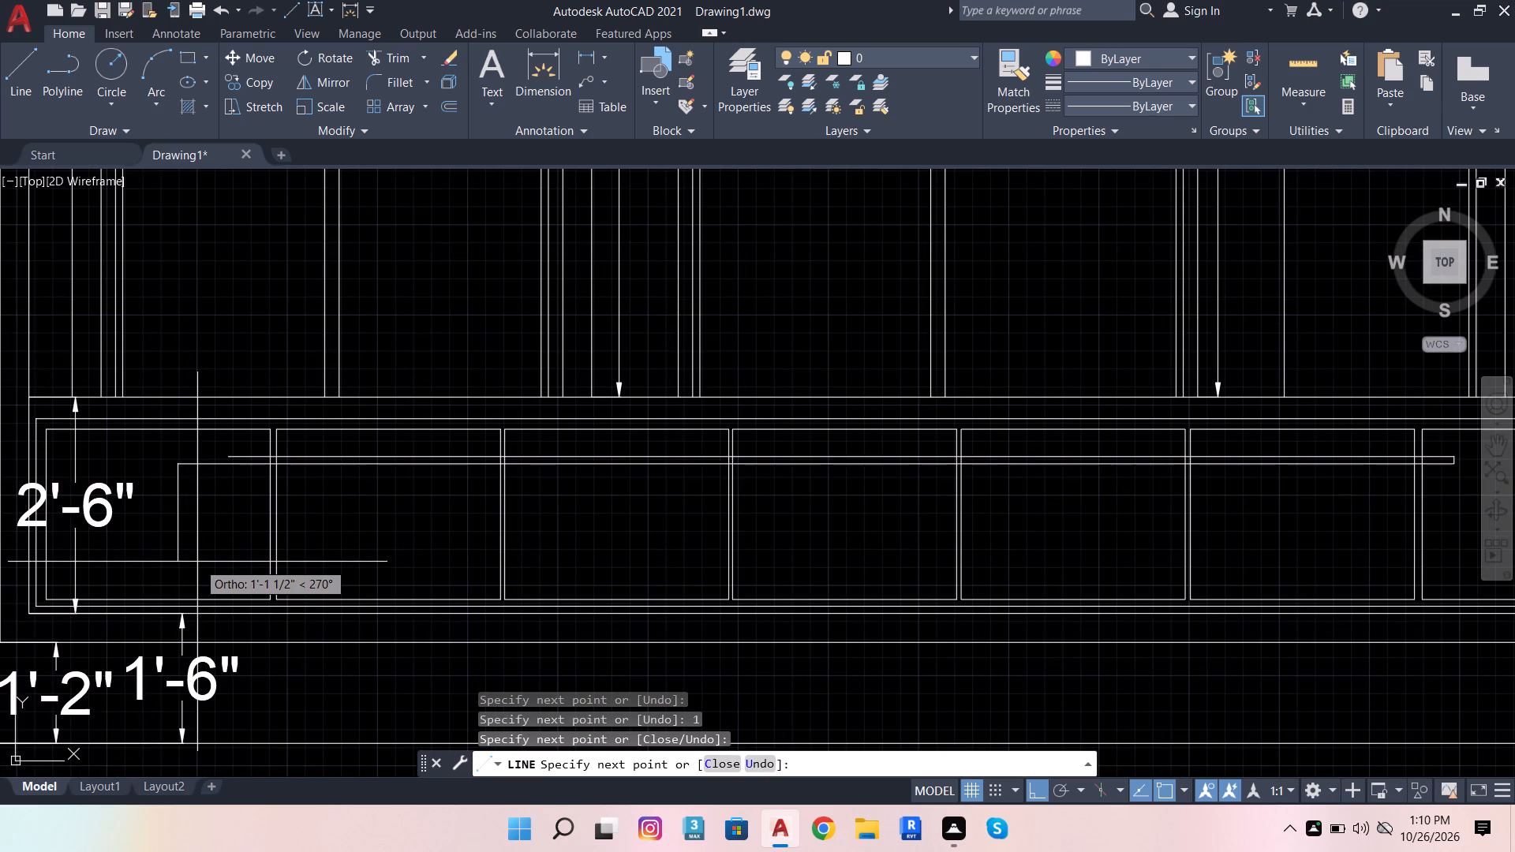
# Continue the line about 1'-1 1/2" down and outline a second 1" deep horizontal rail across the lower part of the parapet panels.
pyautogui.click(197, 562)
pyautogui.scroll(-3, 590, 523)
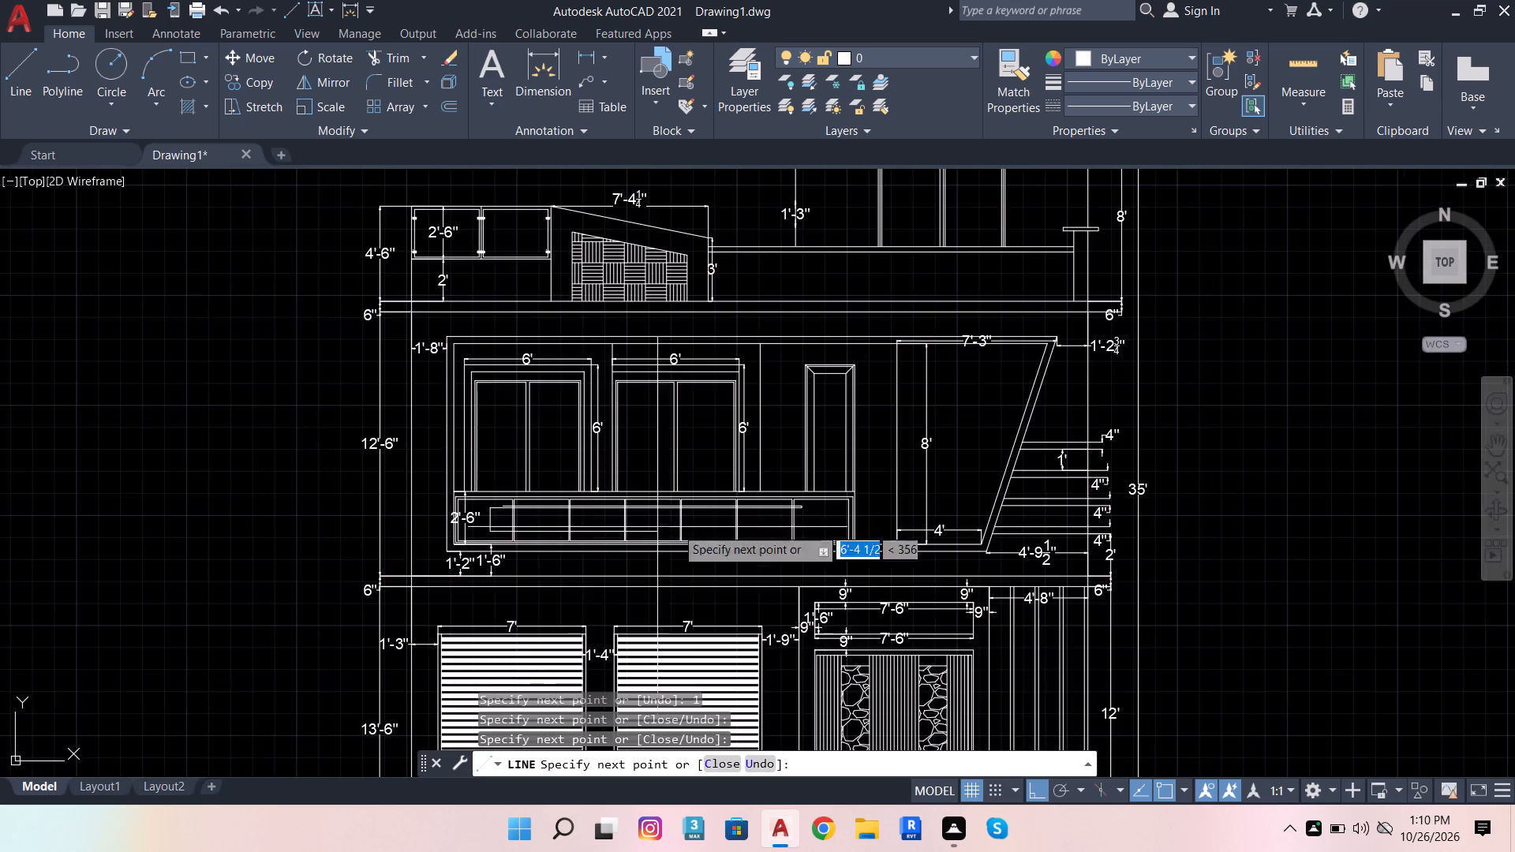
pyautogui.scroll(3, 753, 527)
pyautogui.click(910, 515)
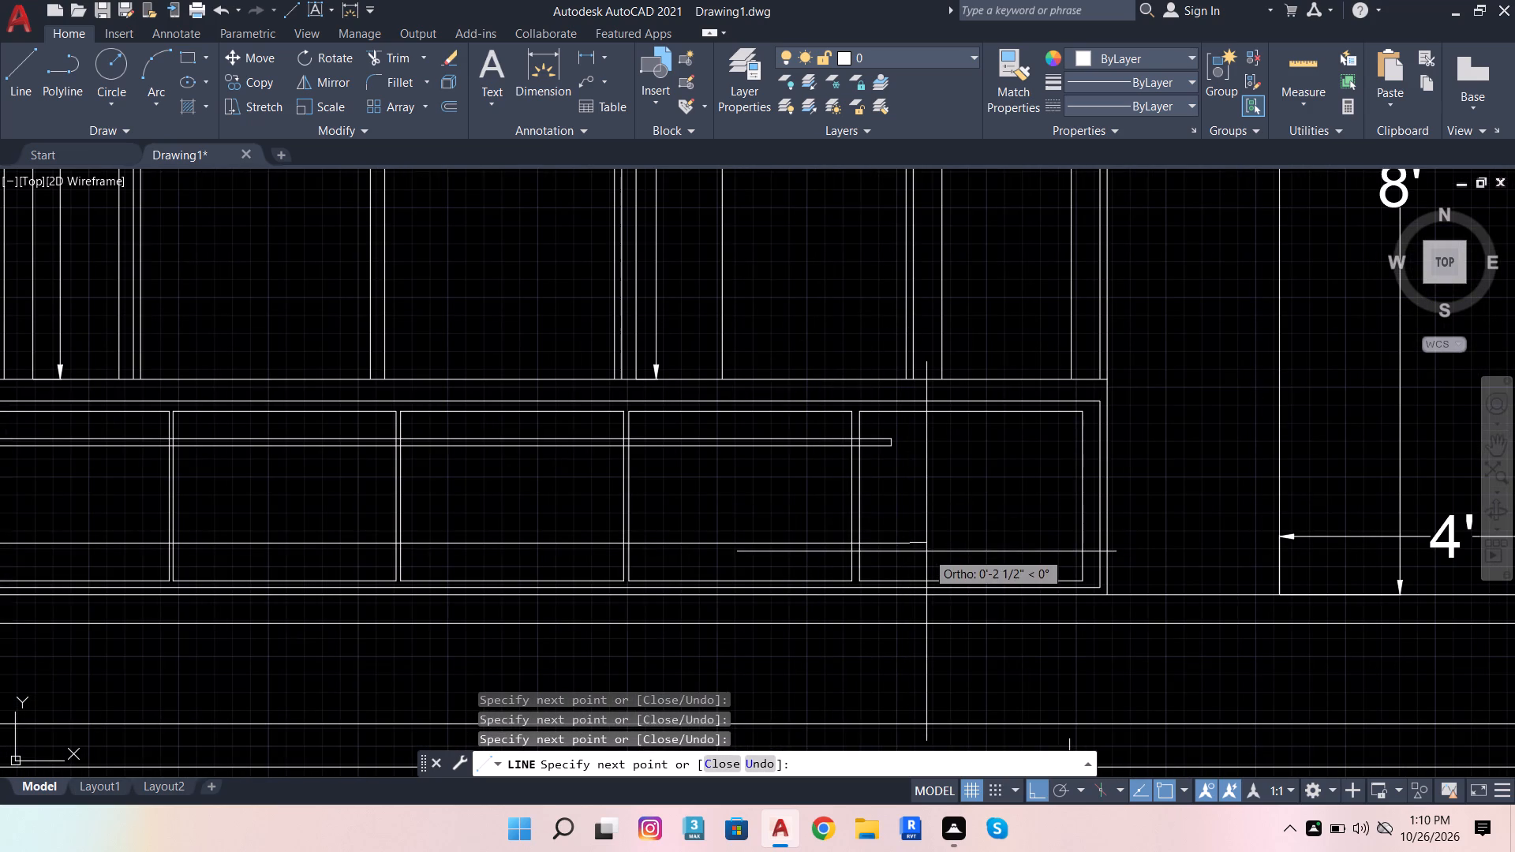
pyautogui.scroll(1, 912, 566)
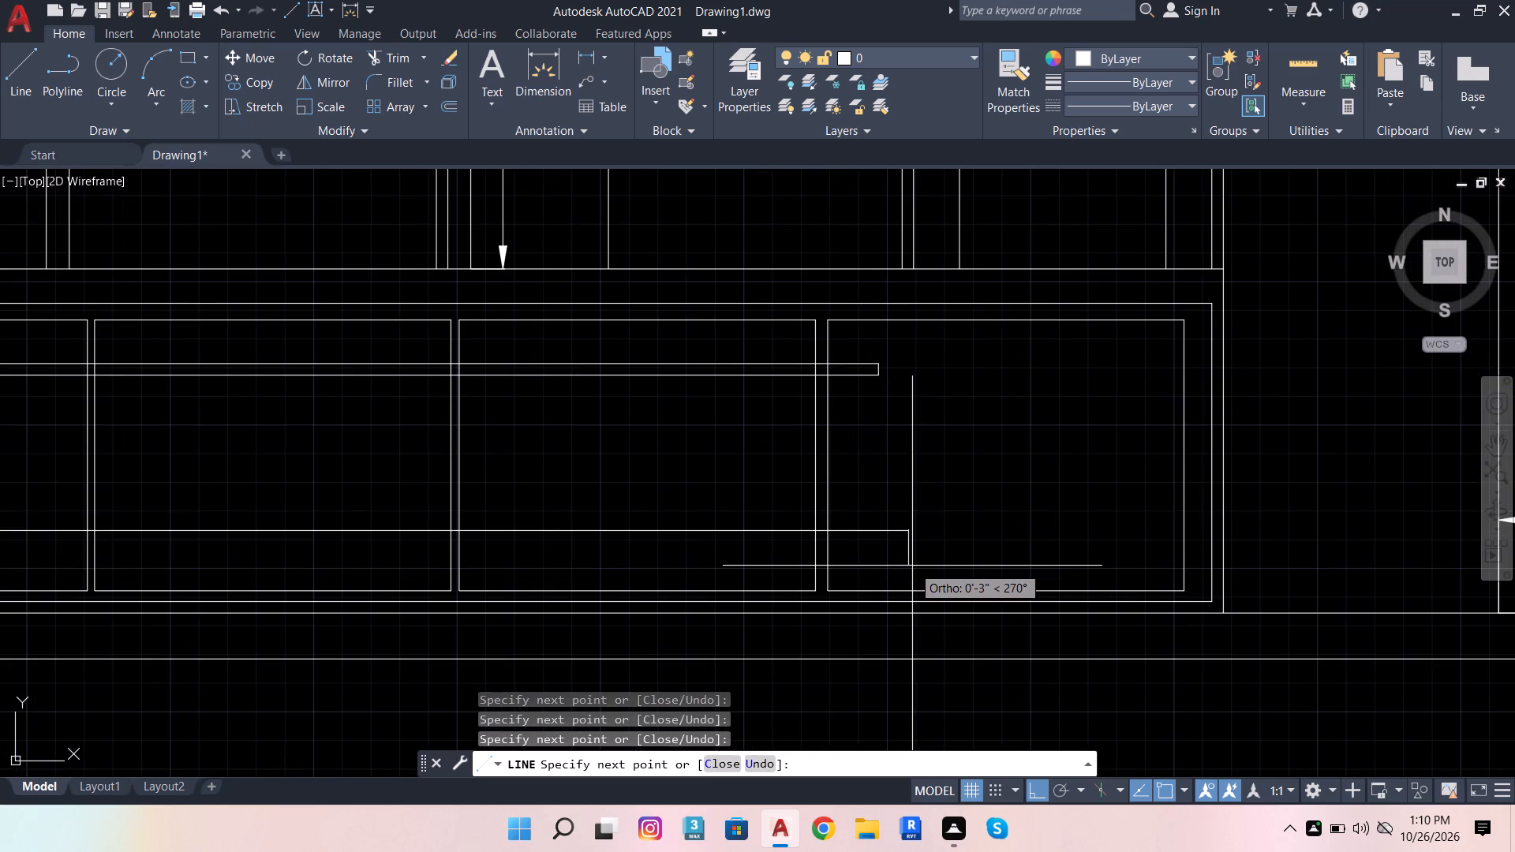
pyautogui.press('1')
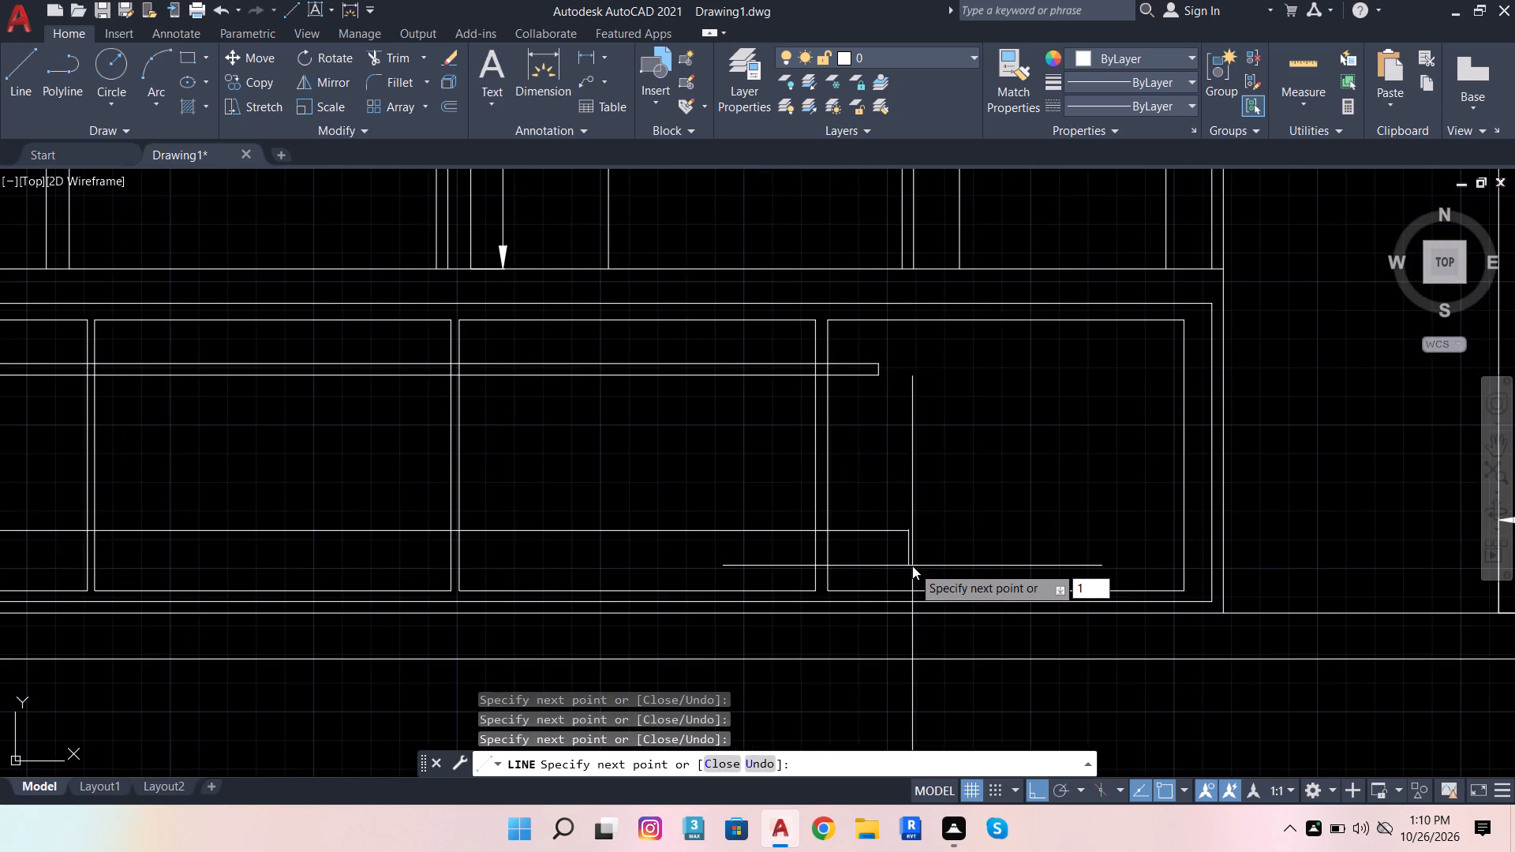
pyautogui.press('Return')
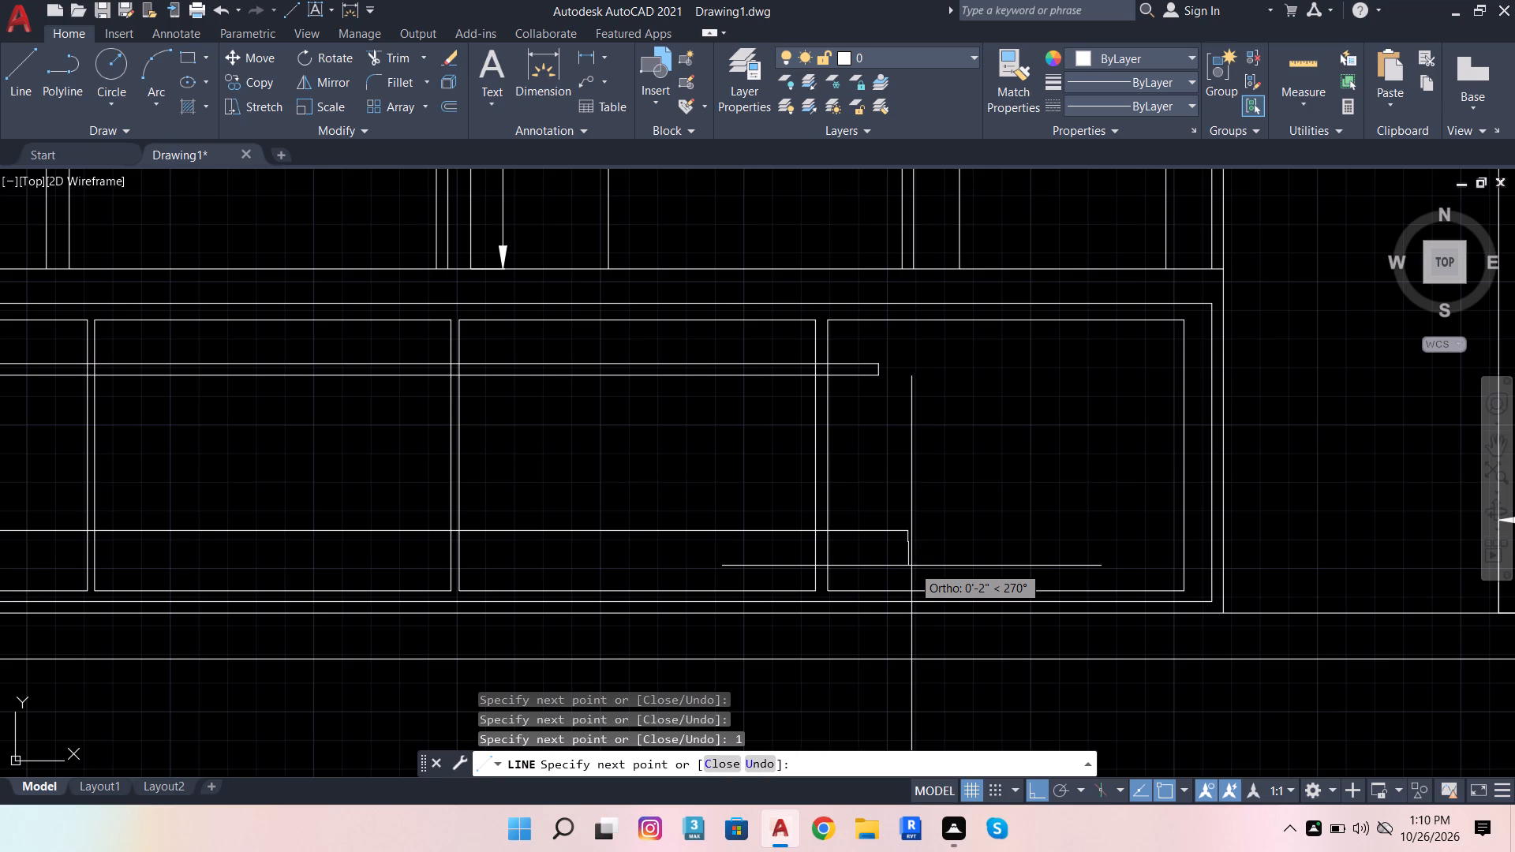
pyautogui.scroll(-2, 531, 454)
pyautogui.scroll(1, 444, 542)
pyautogui.scroll(-3, 456, 517)
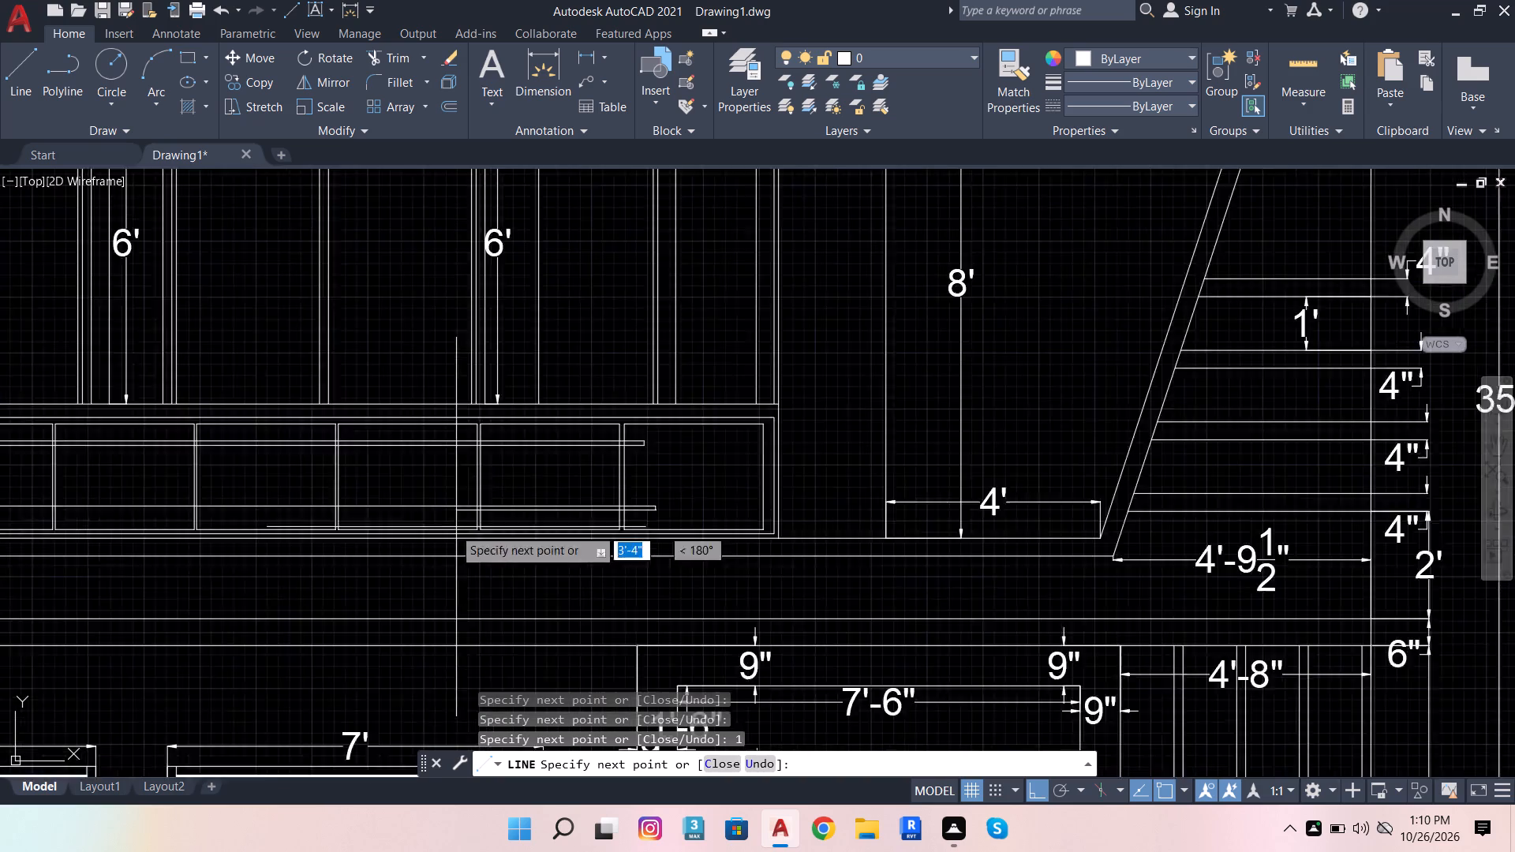
pyautogui.scroll(3, 0, 526)
pyautogui.click(250, 517)
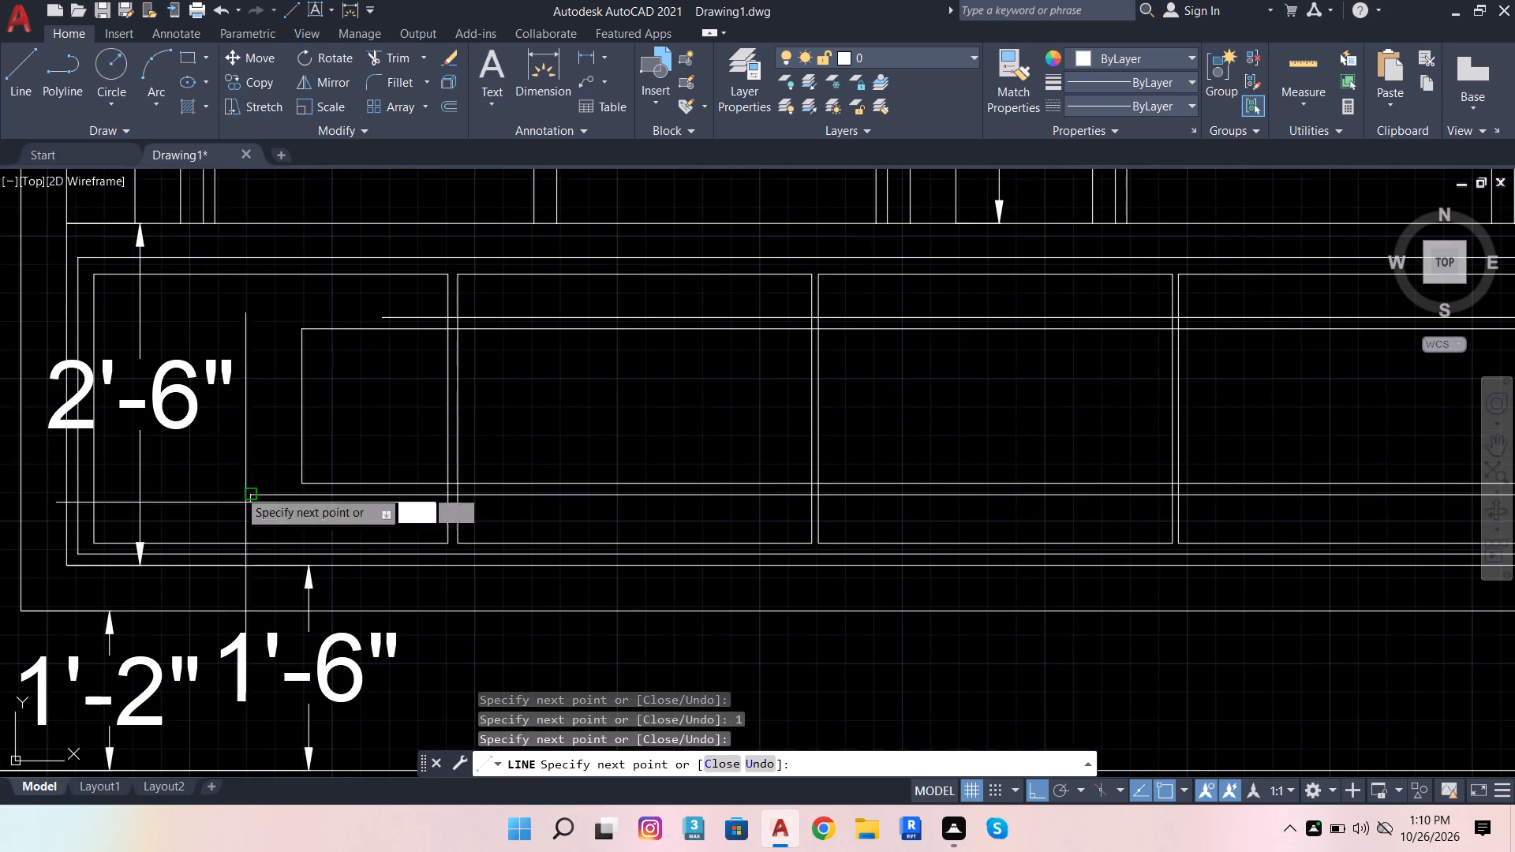
pyautogui.press('Escape')
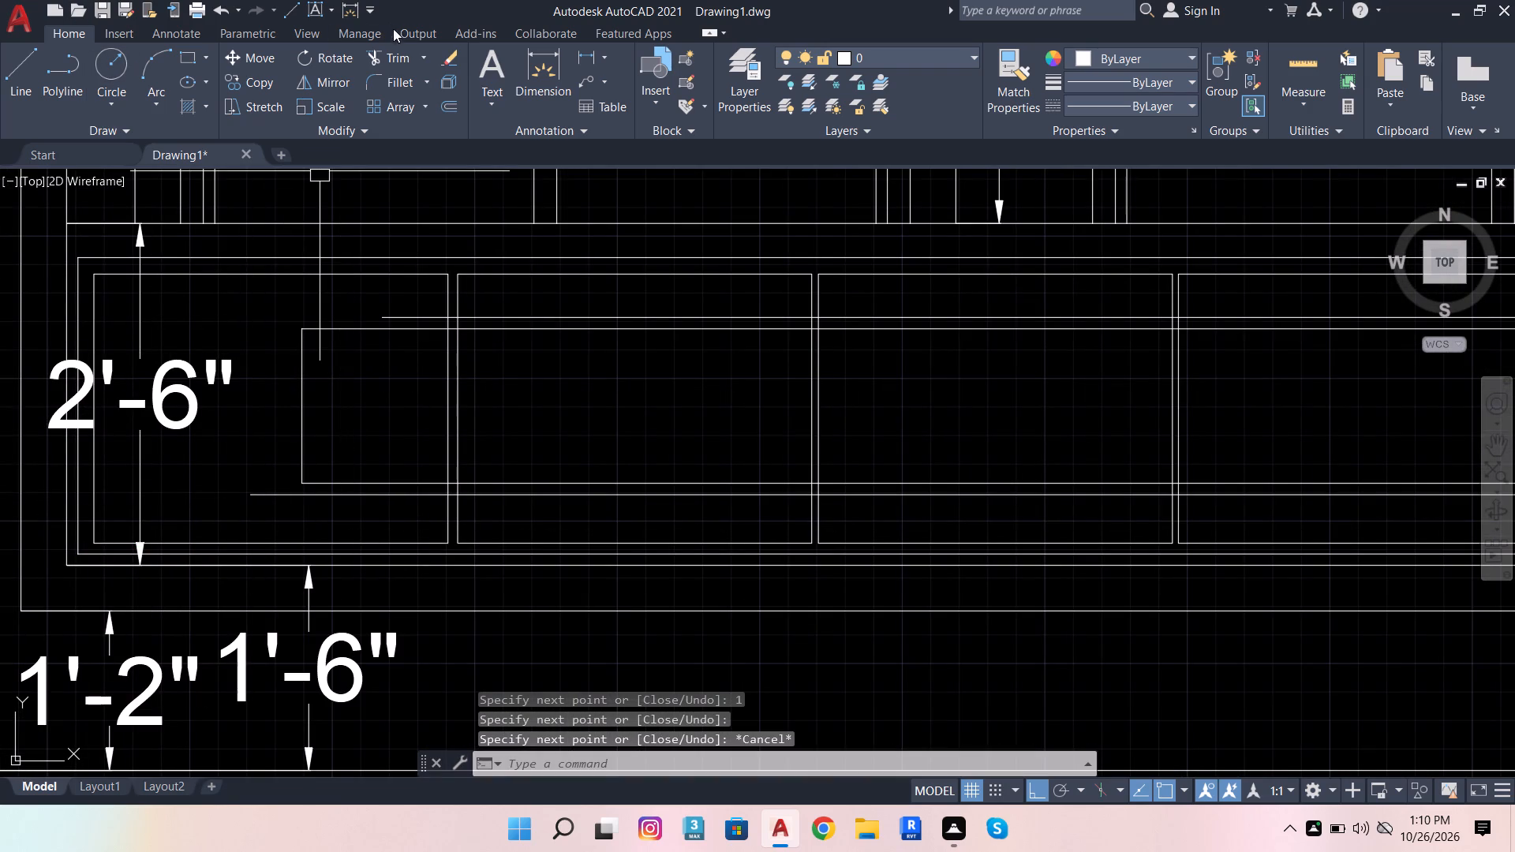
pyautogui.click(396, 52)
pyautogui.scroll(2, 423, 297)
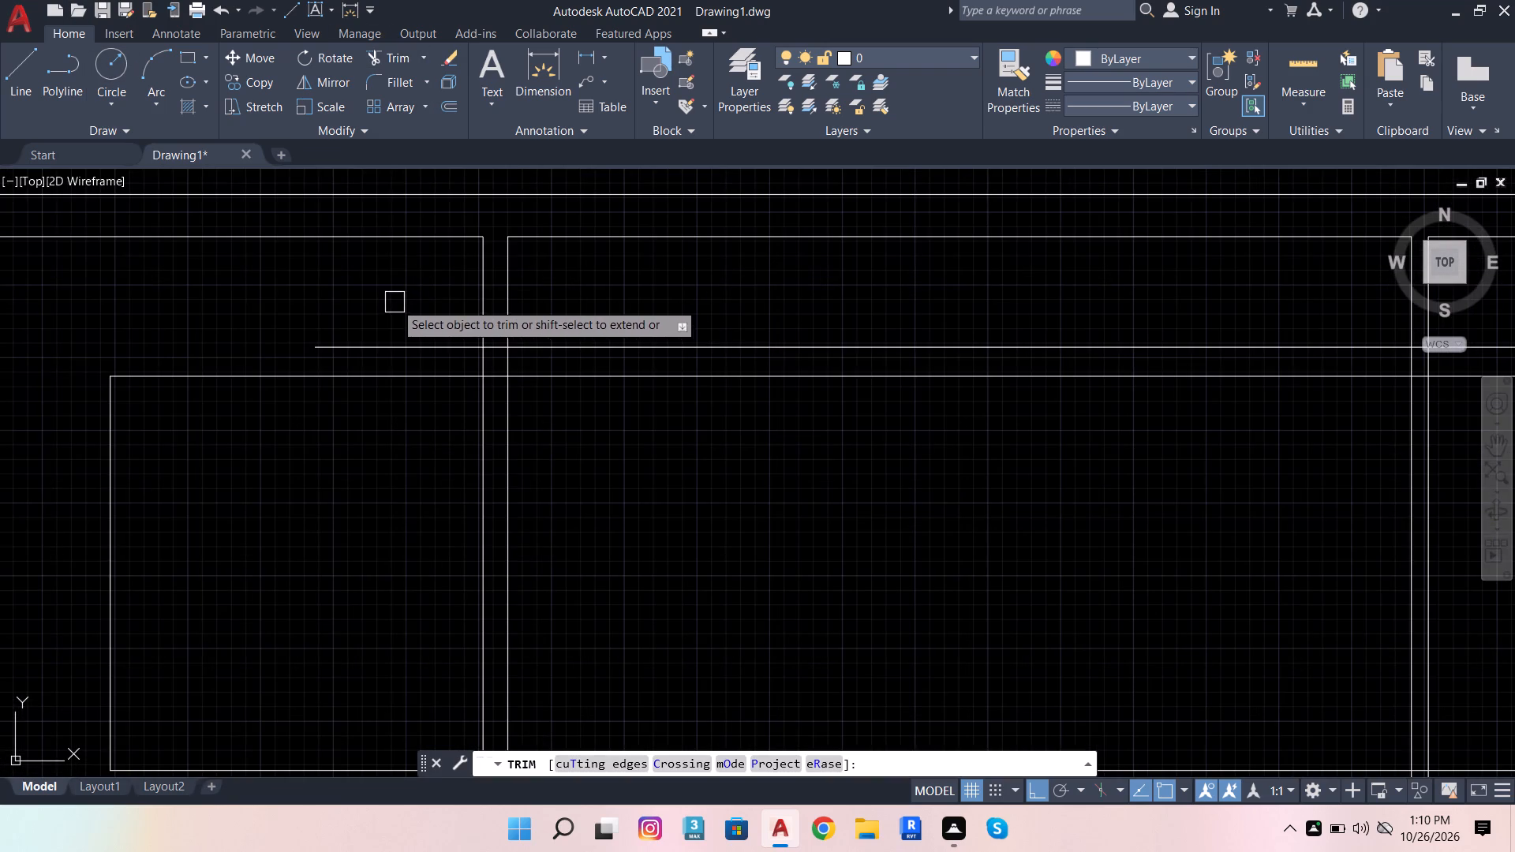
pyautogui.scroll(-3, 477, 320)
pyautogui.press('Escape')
# Trim away the vertical line joining the upper and lower rails at their left ends.
pyautogui.scroll(2, 447, 420)
pyautogui.scroll(-2, 447, 419)
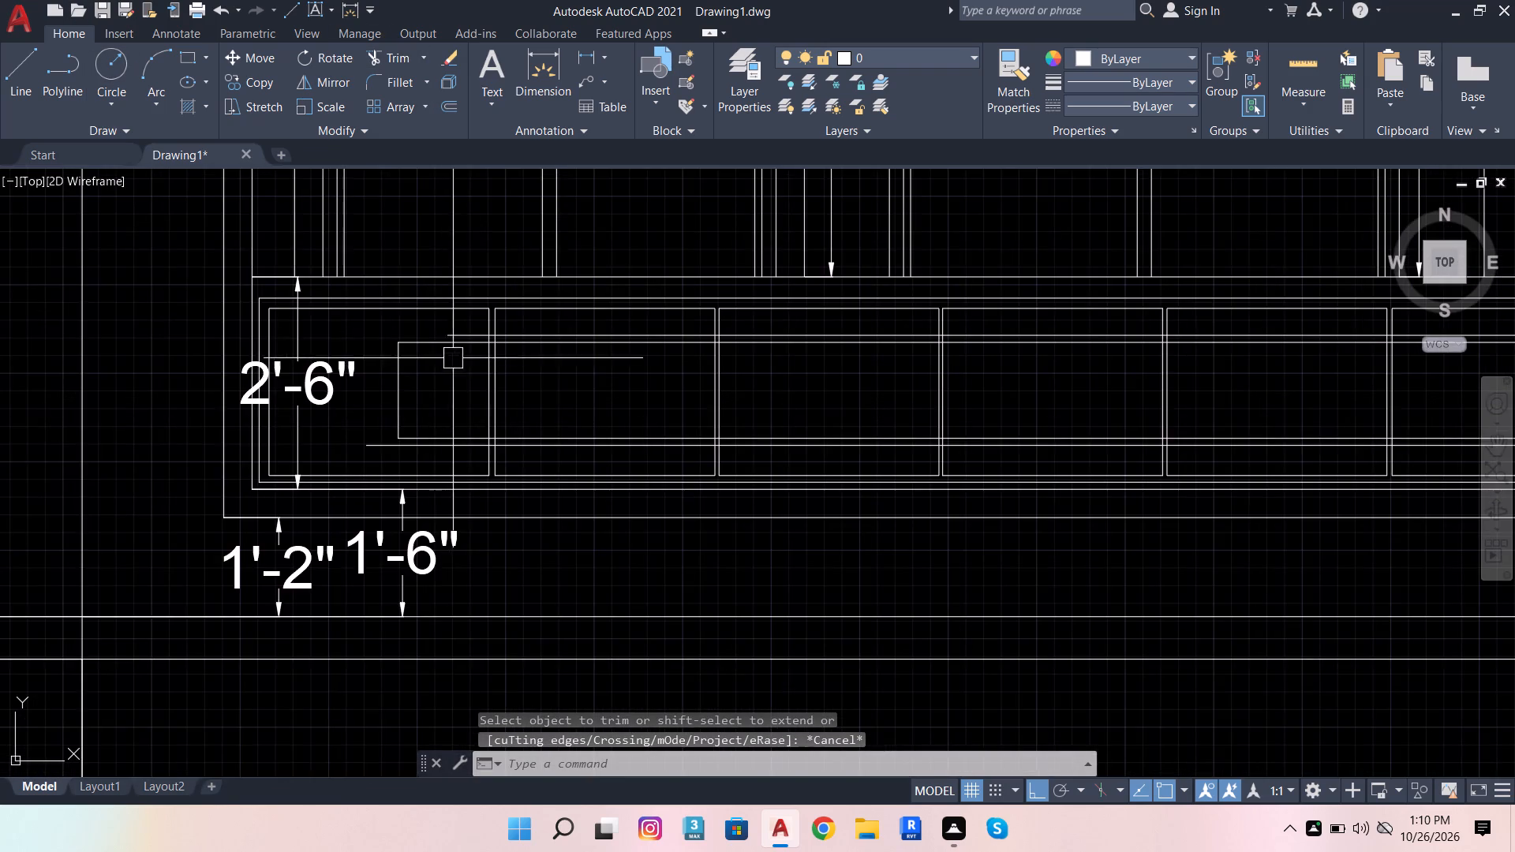
pyautogui.scroll(2, 475, 323)
pyautogui.click(399, 58)
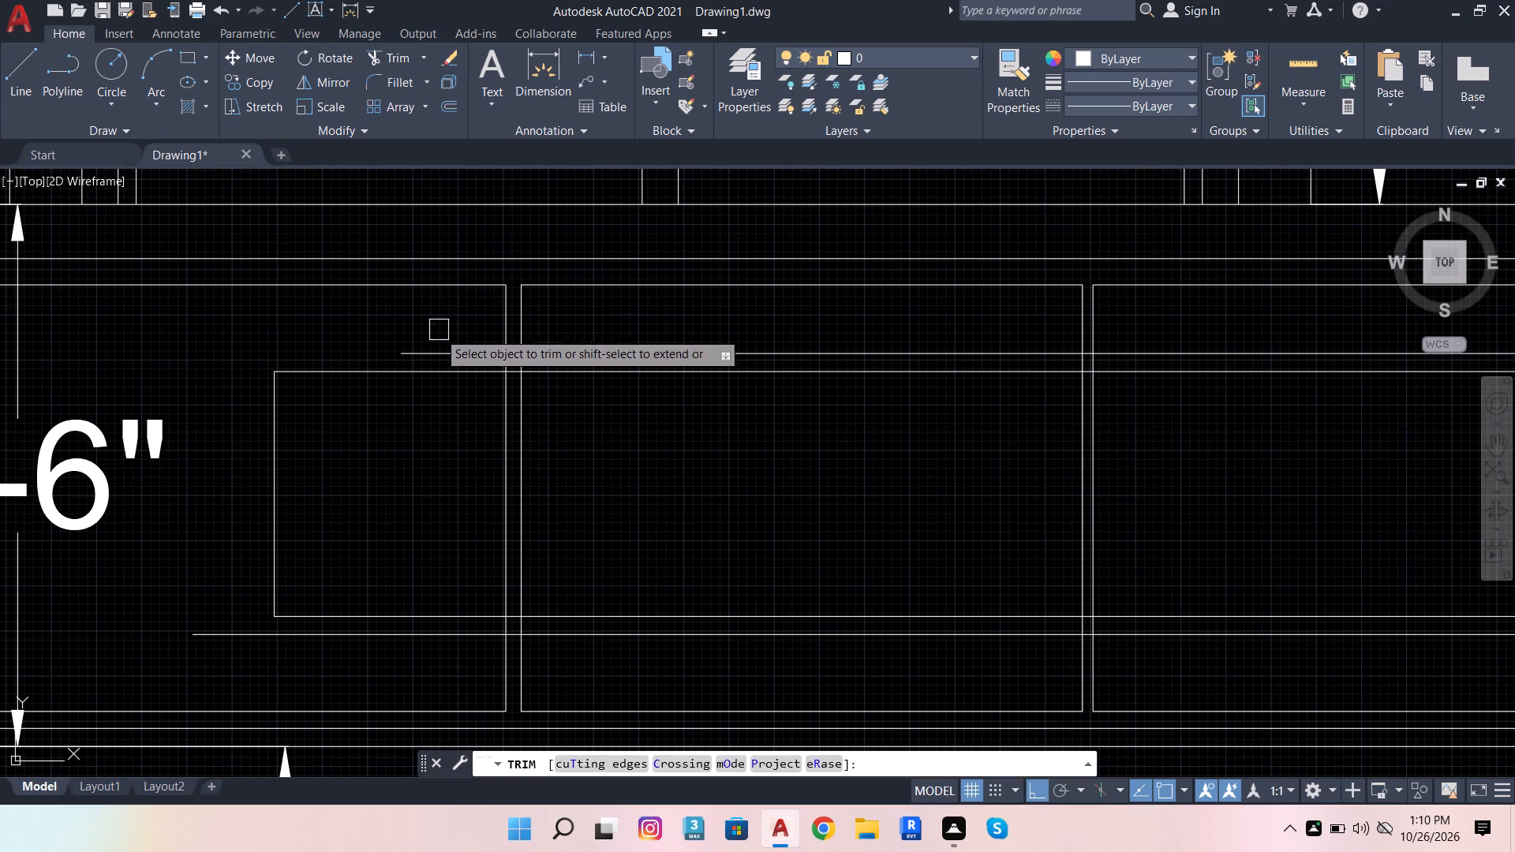
pyautogui.click(266, 452)
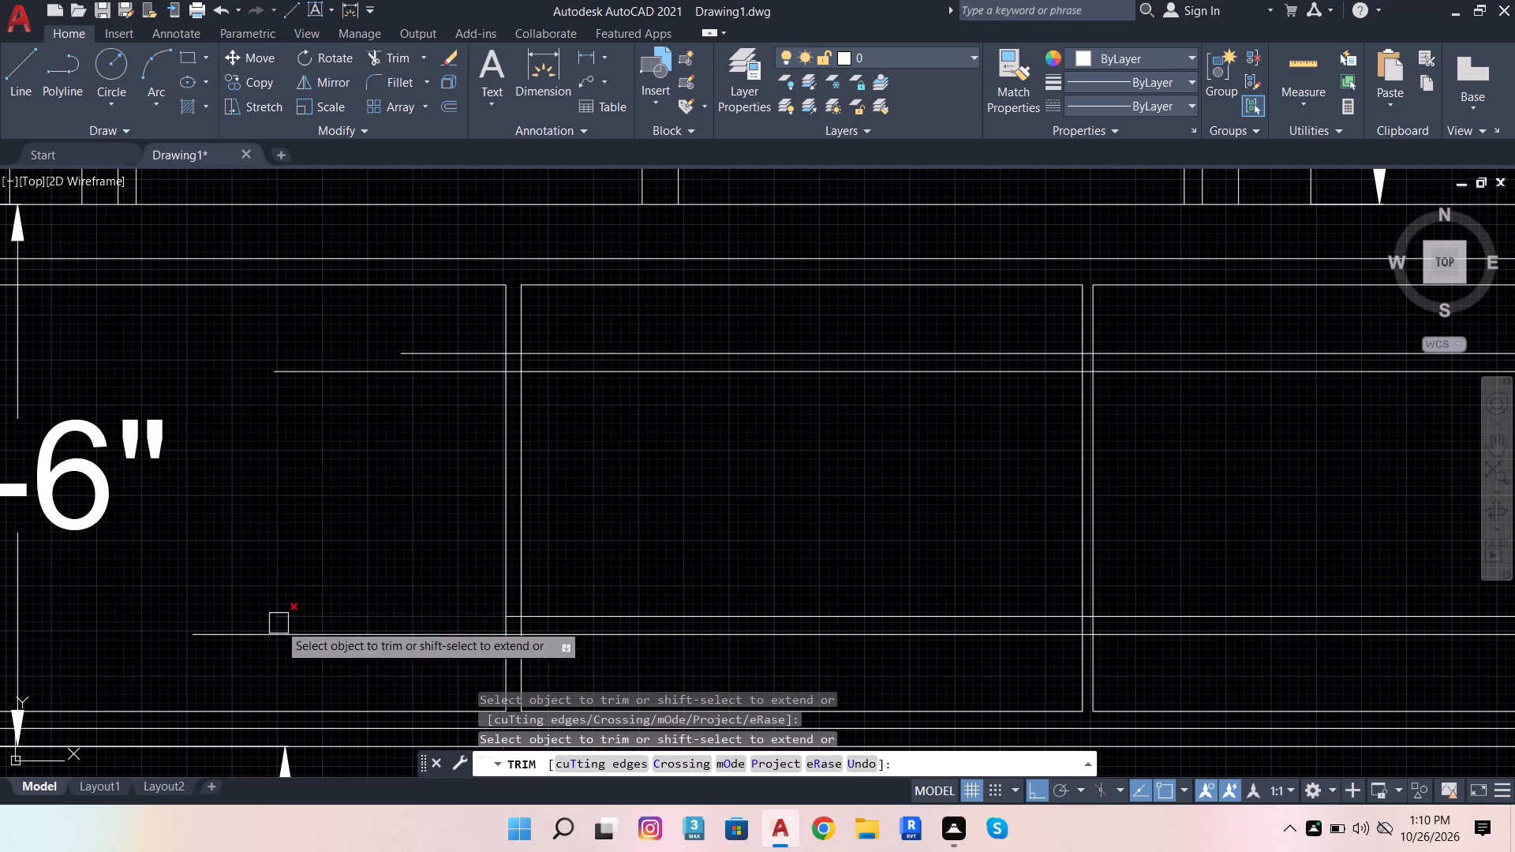
pyautogui.press('Escape')
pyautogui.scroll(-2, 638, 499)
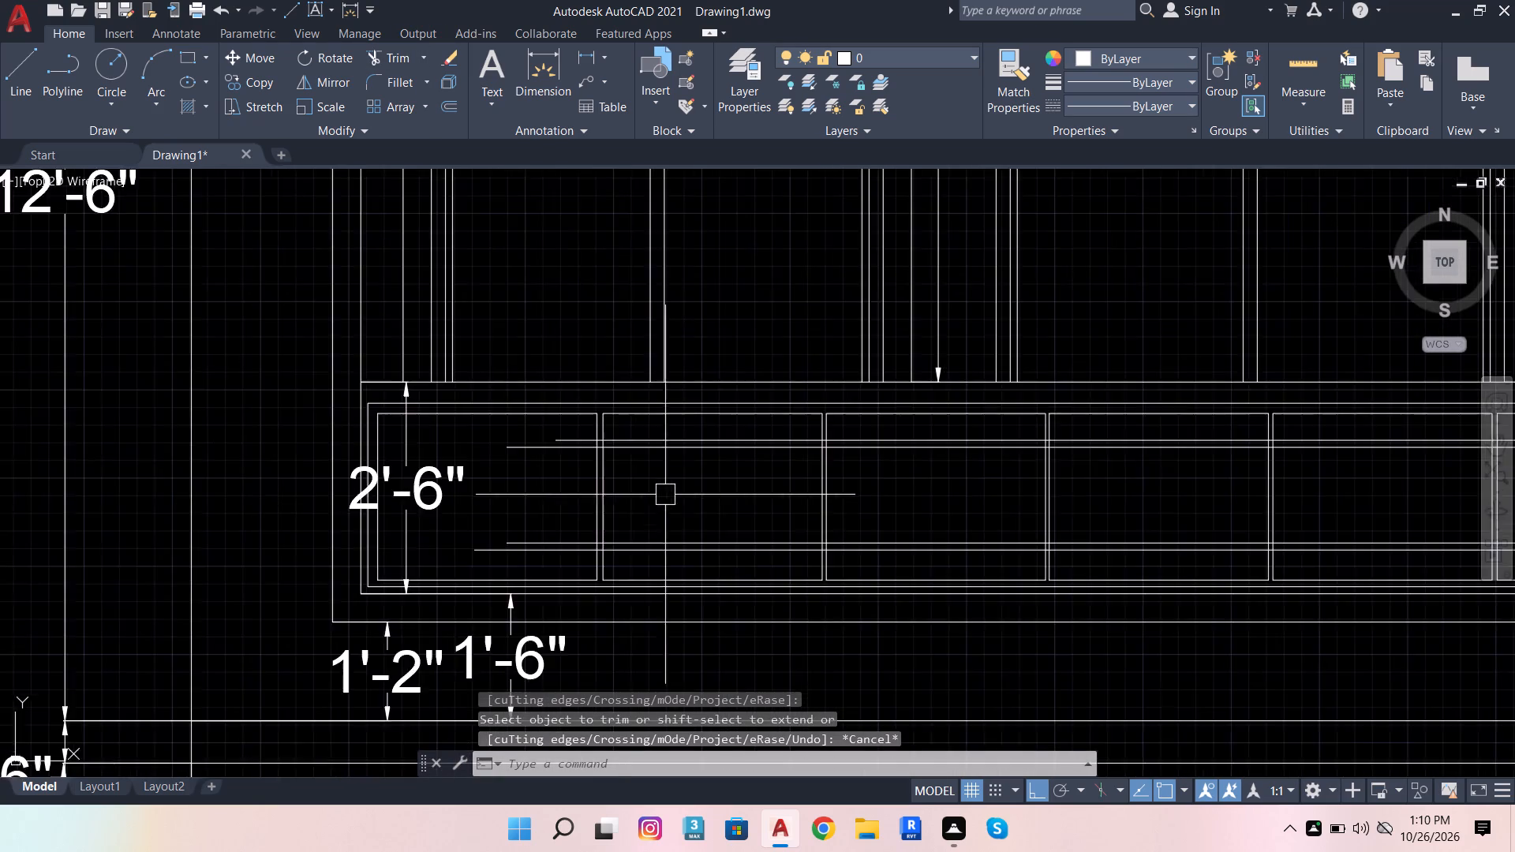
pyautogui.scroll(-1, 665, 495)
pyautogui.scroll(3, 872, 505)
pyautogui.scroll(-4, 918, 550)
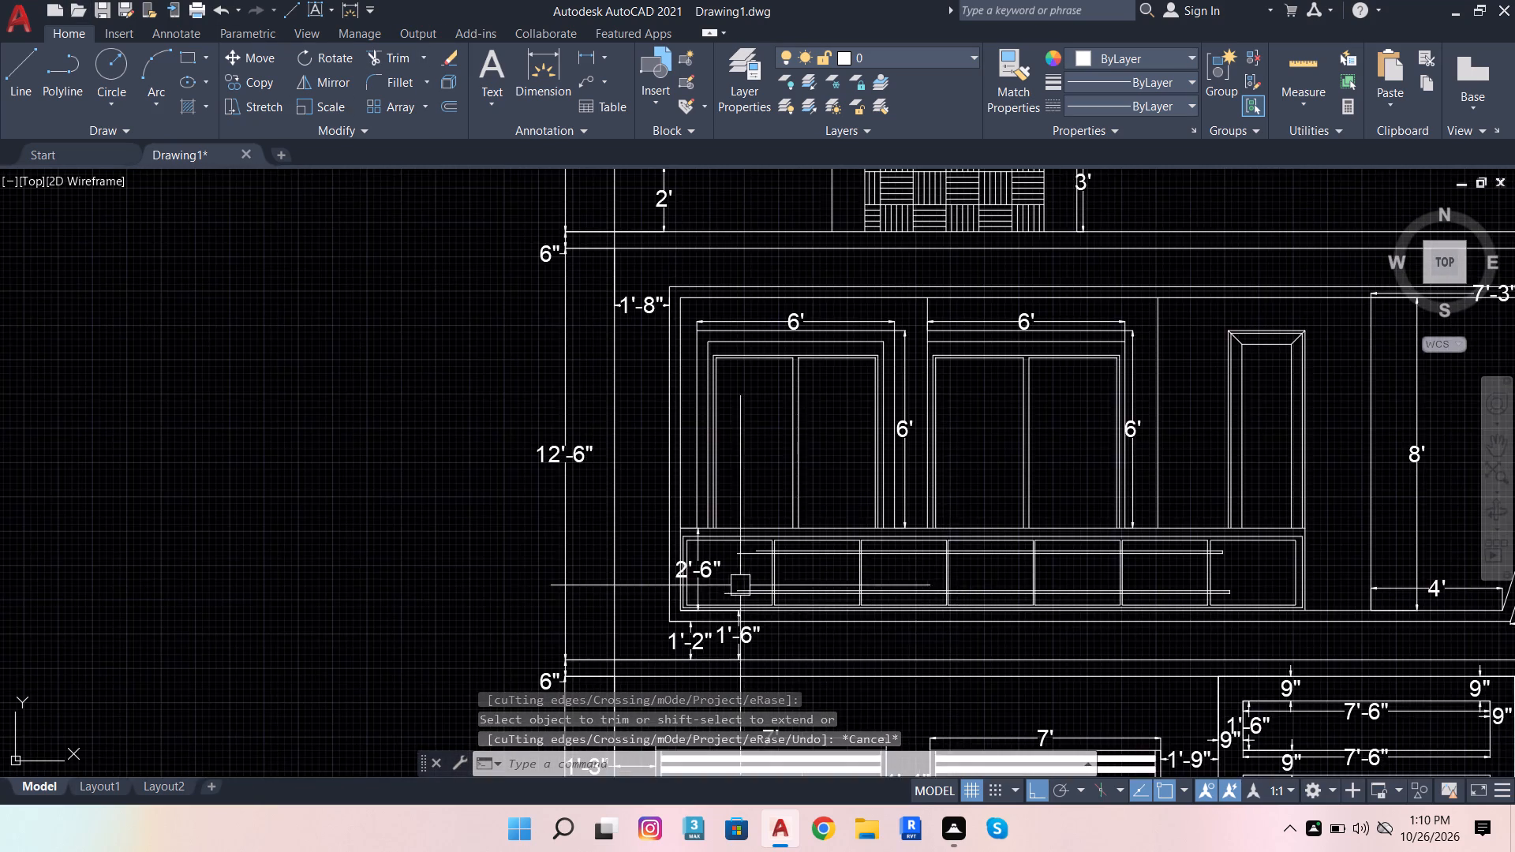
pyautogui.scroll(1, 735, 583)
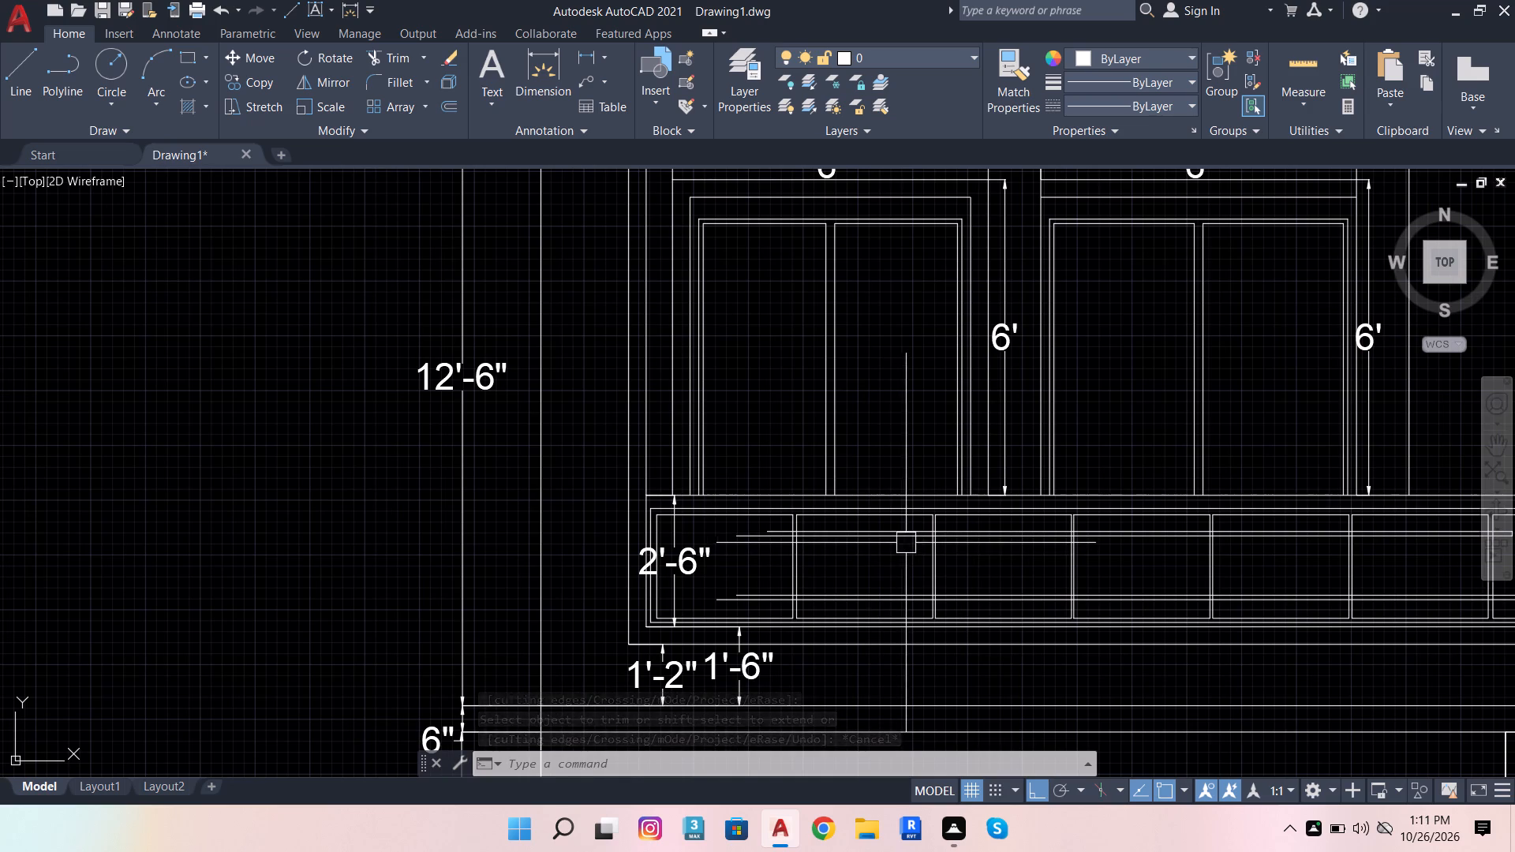
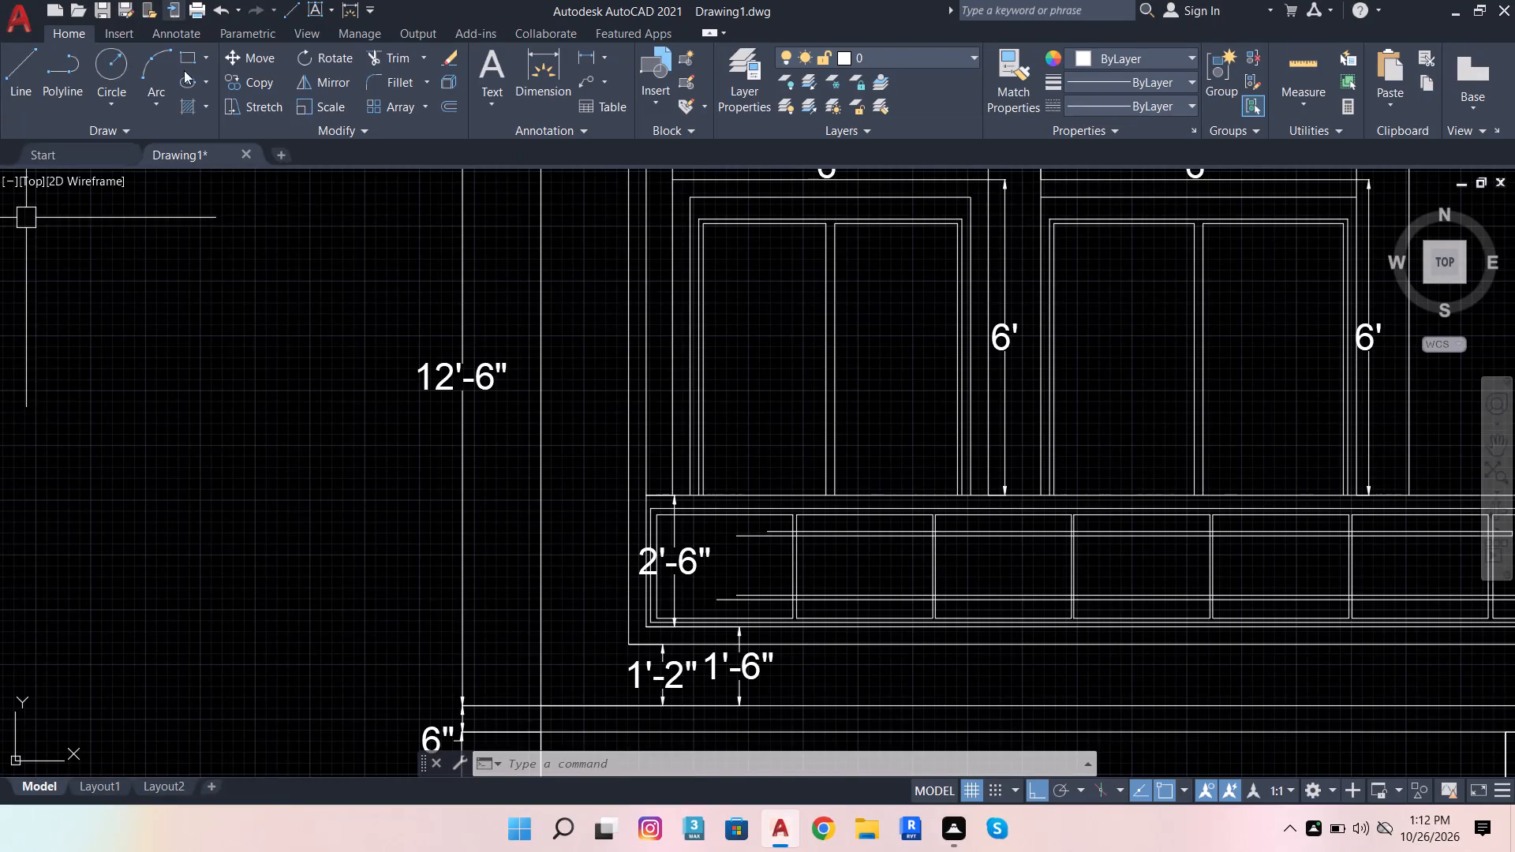
# Draw a 3" wide U-shaped outline across the upper rail around the first panel divider, starting 1" left of the divider.
pyautogui.scroll(-3, 911, 540)
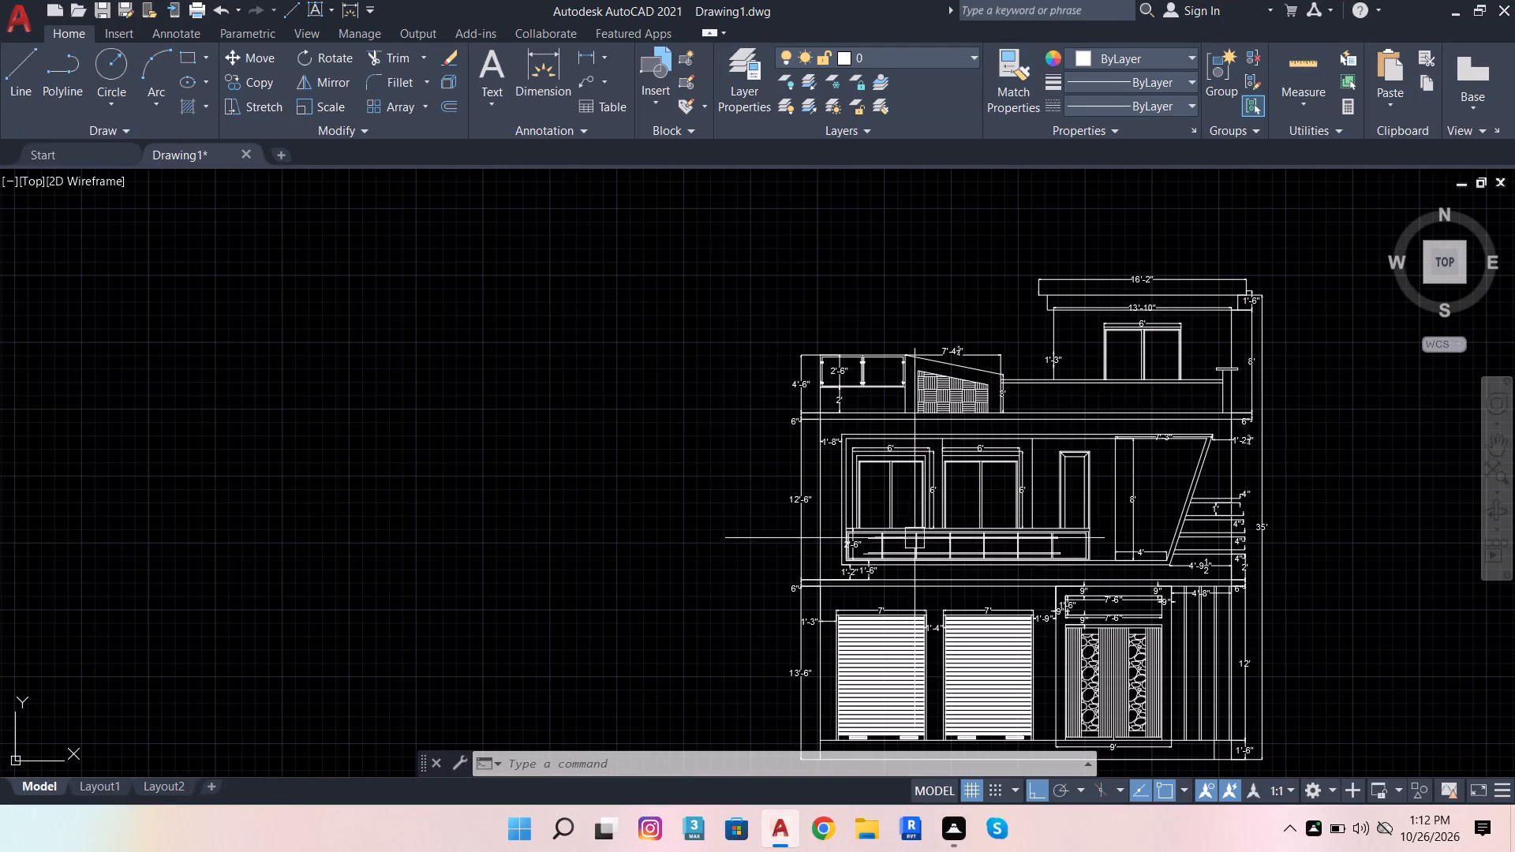
pyautogui.scroll(2, 1428, 449)
pyautogui.scroll(-2, 904, 547)
pyautogui.scroll(1, 994, 489)
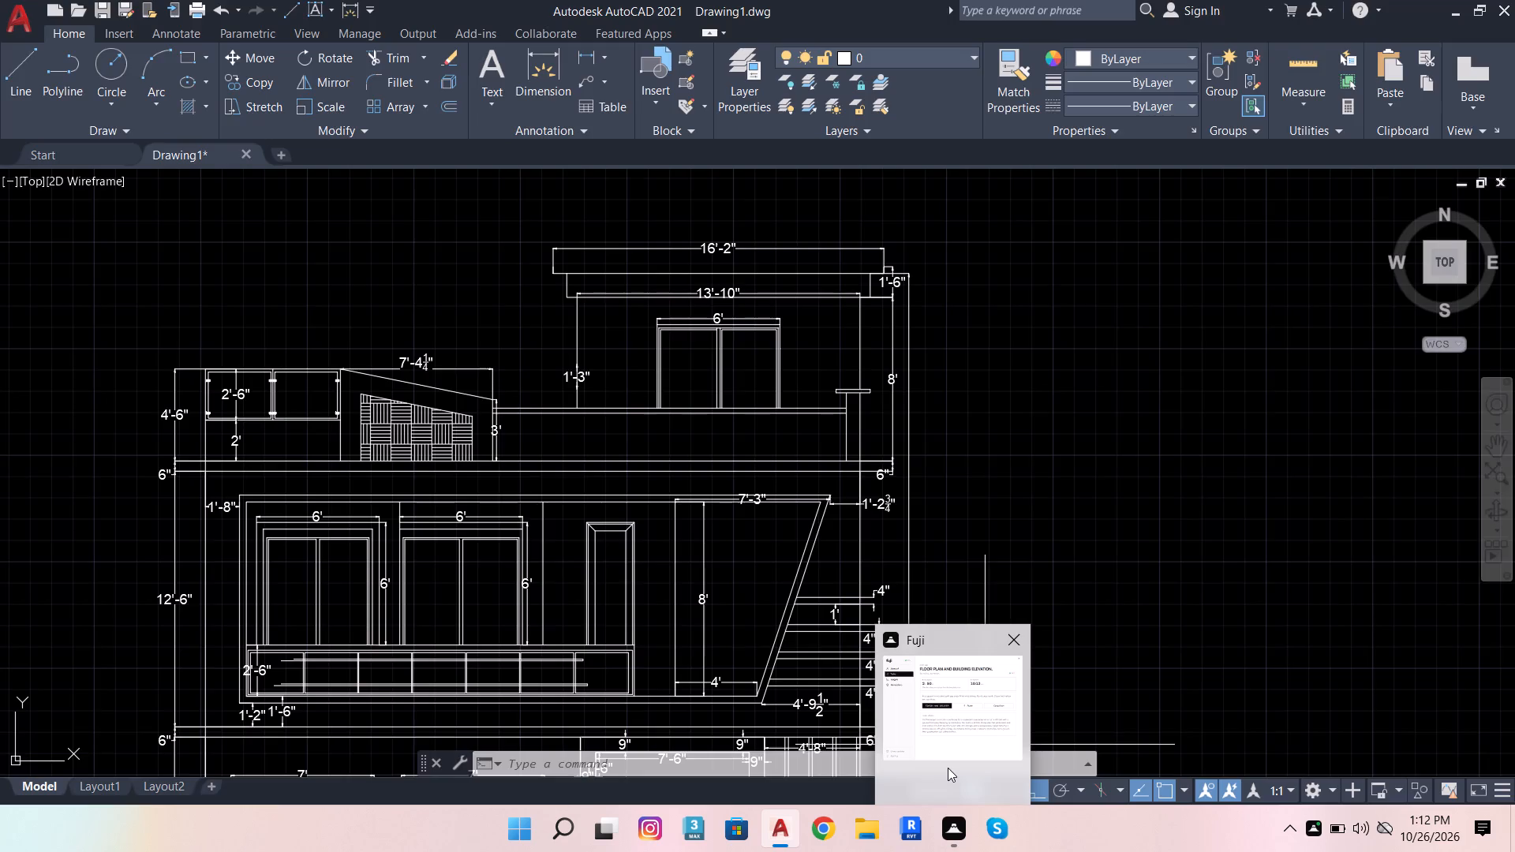
pyautogui.scroll(-3, 732, 381)
pyautogui.scroll(4, 687, 450)
pyautogui.scroll(3, 342, 435)
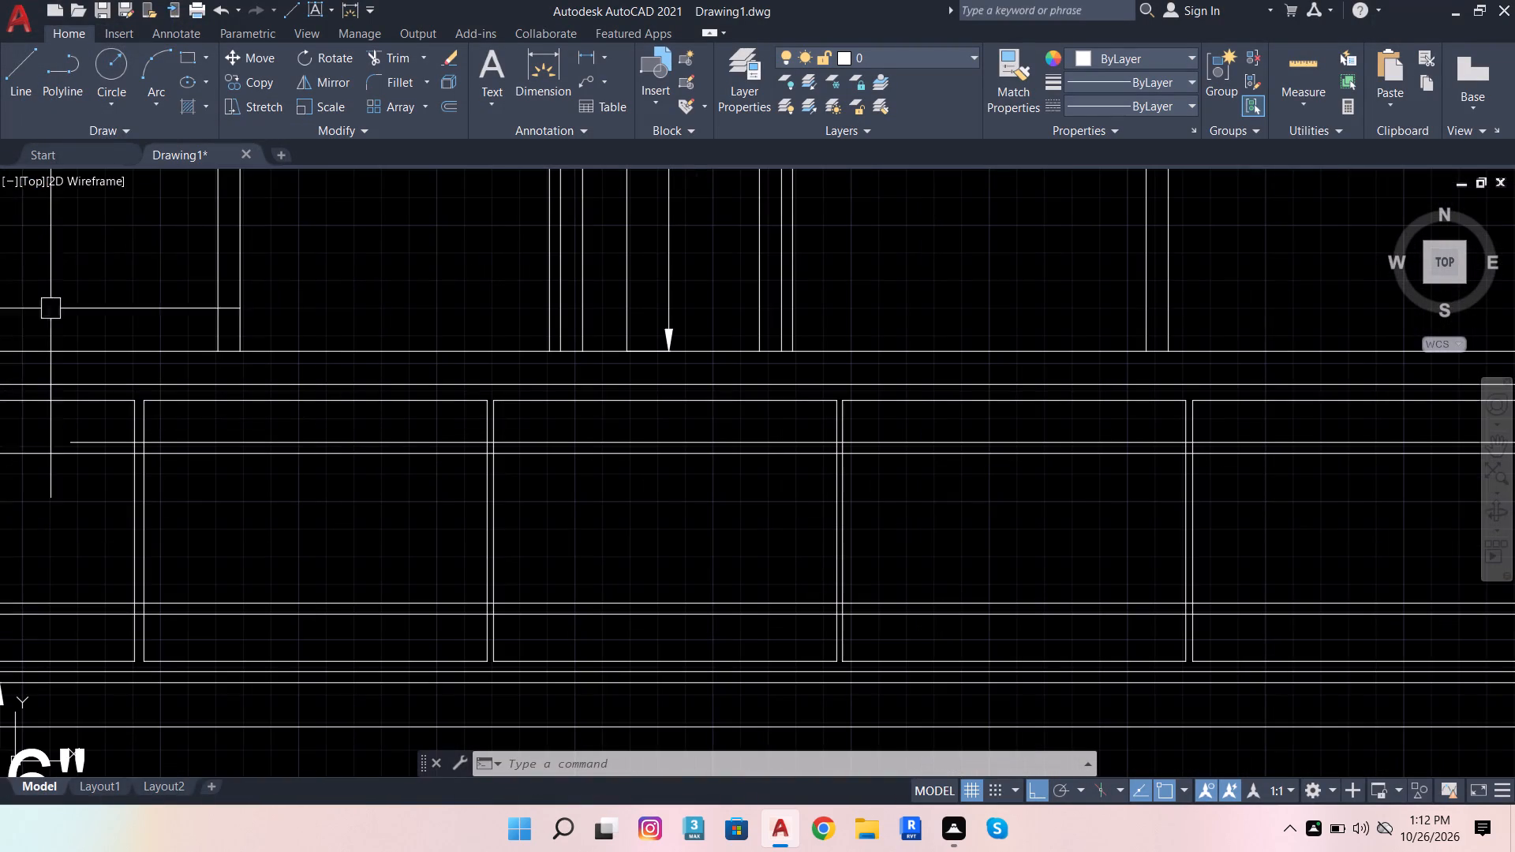
pyautogui.click(16, 91)
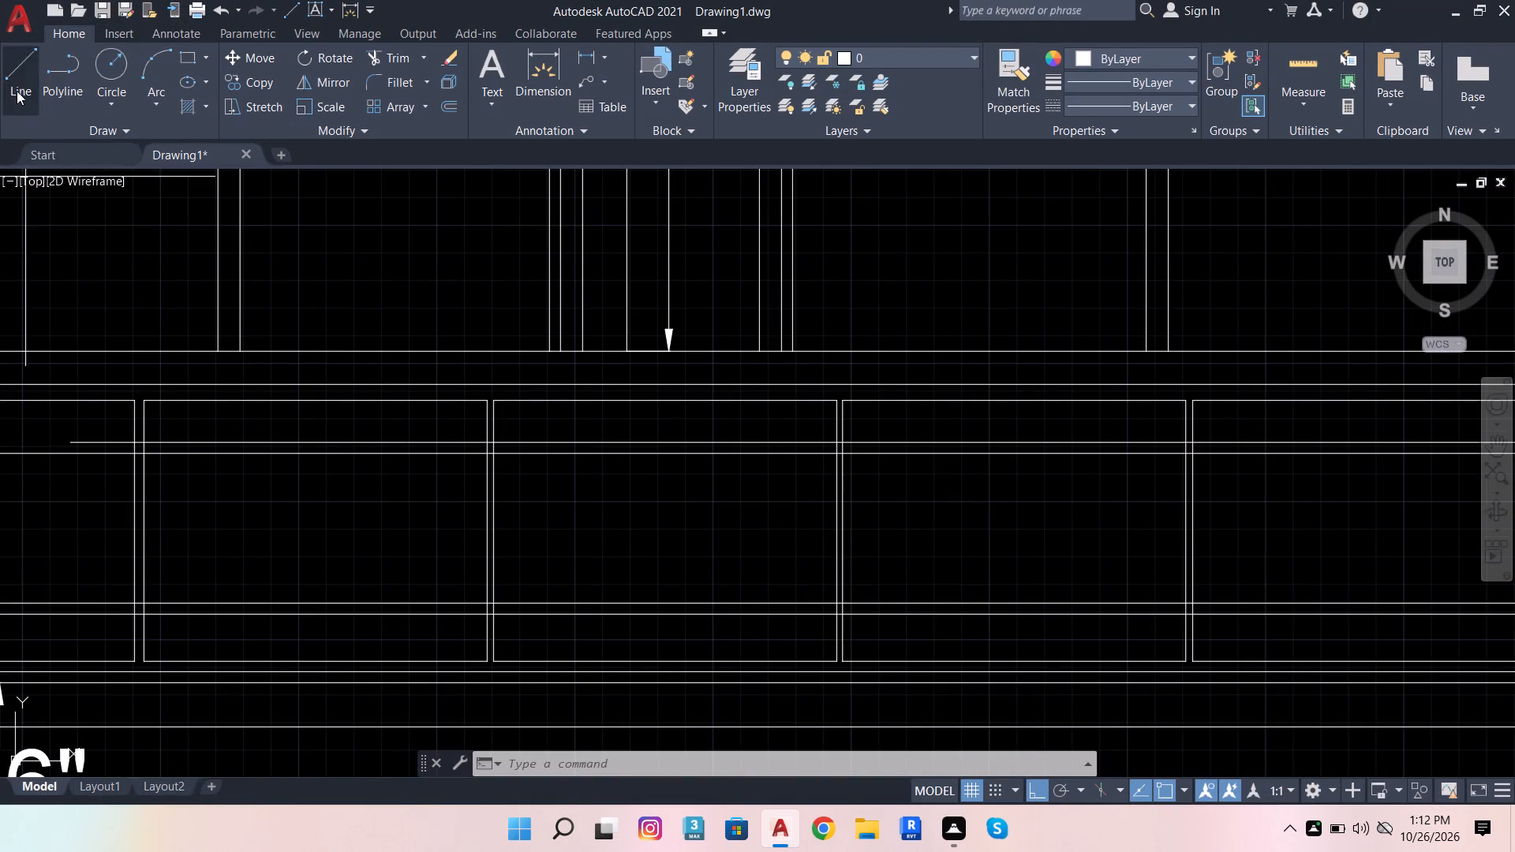
pyautogui.scroll(3, 105, 463)
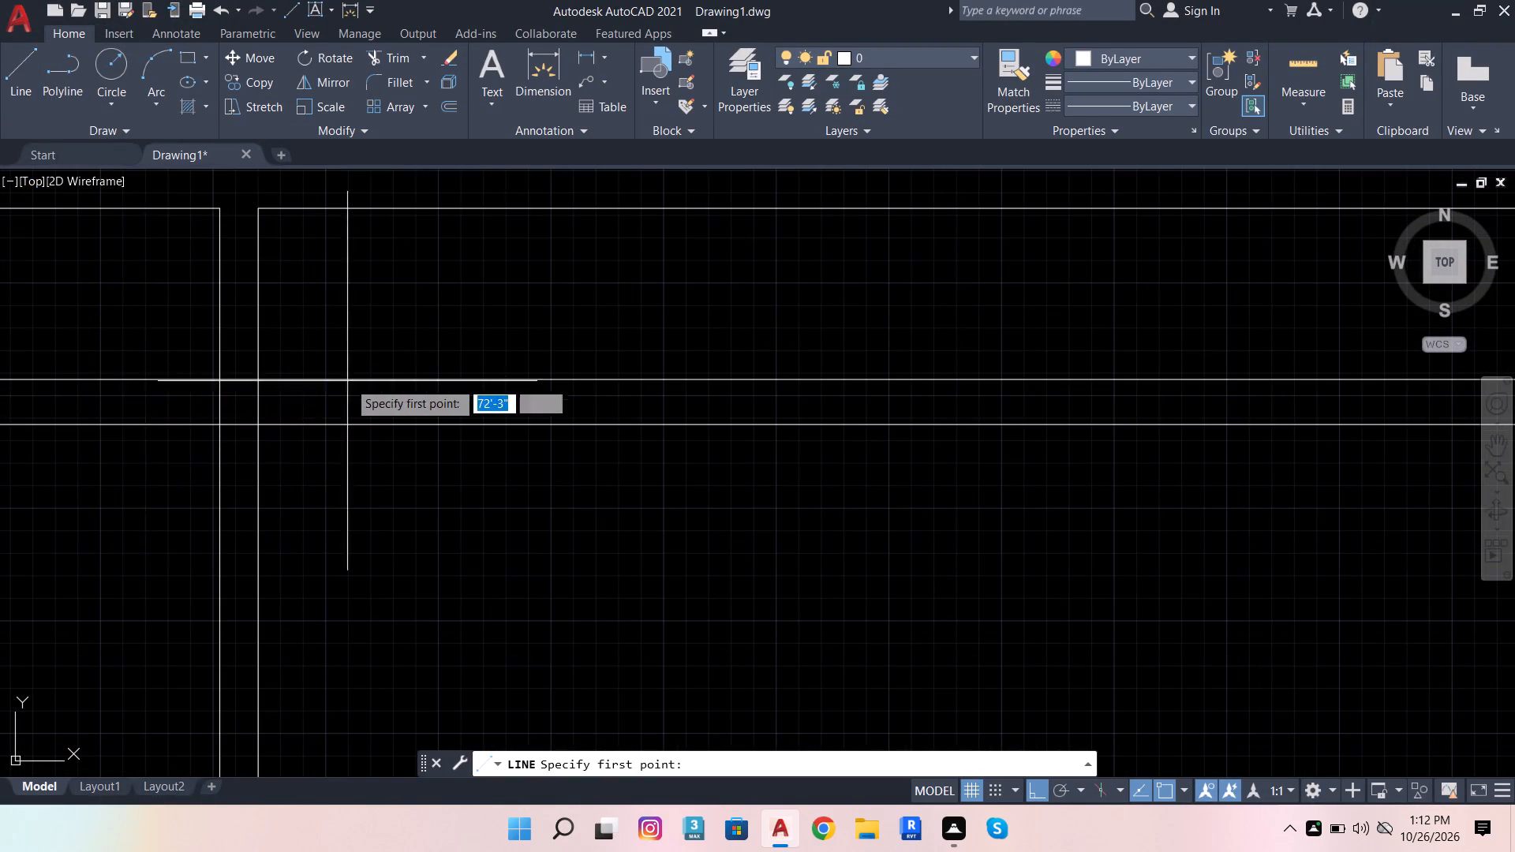
pyautogui.scroll(-2, 353, 384)
pyautogui.scroll(3, 289, 379)
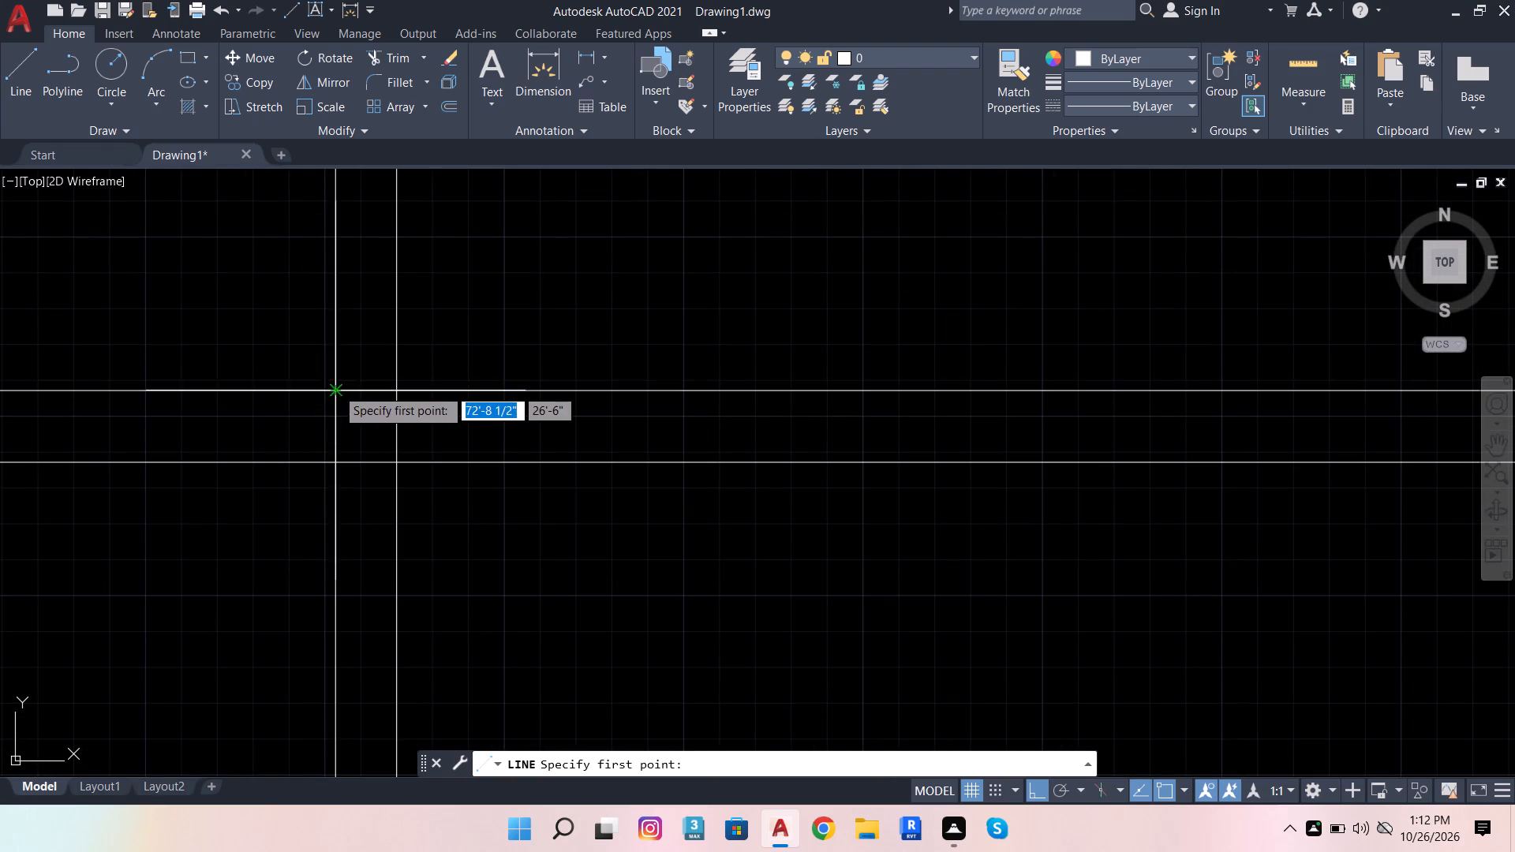
pyautogui.press('1')
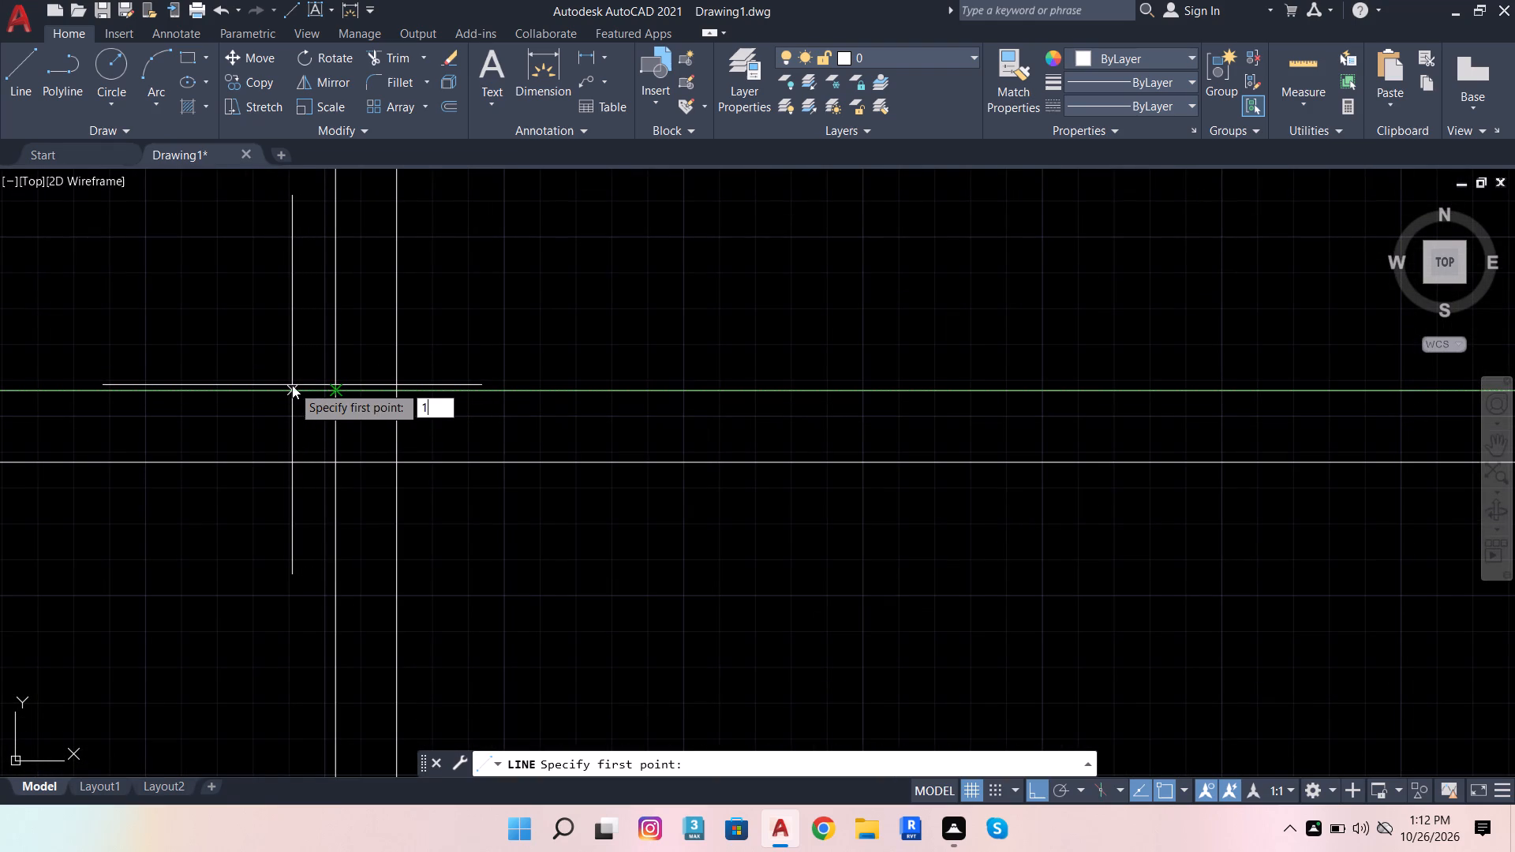
pyautogui.press('Return')
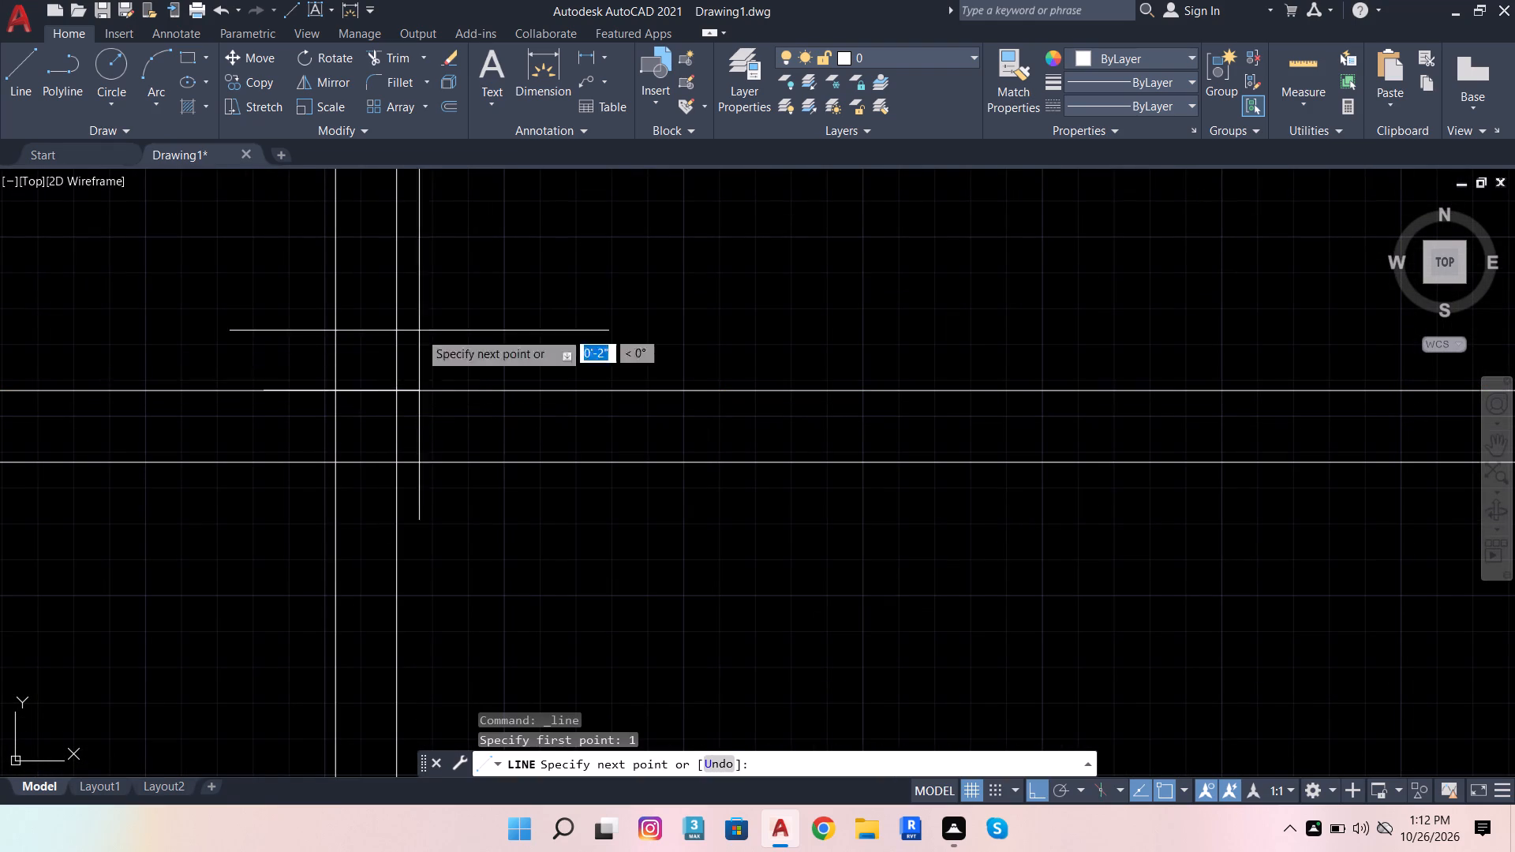
pyautogui.click(252, 529)
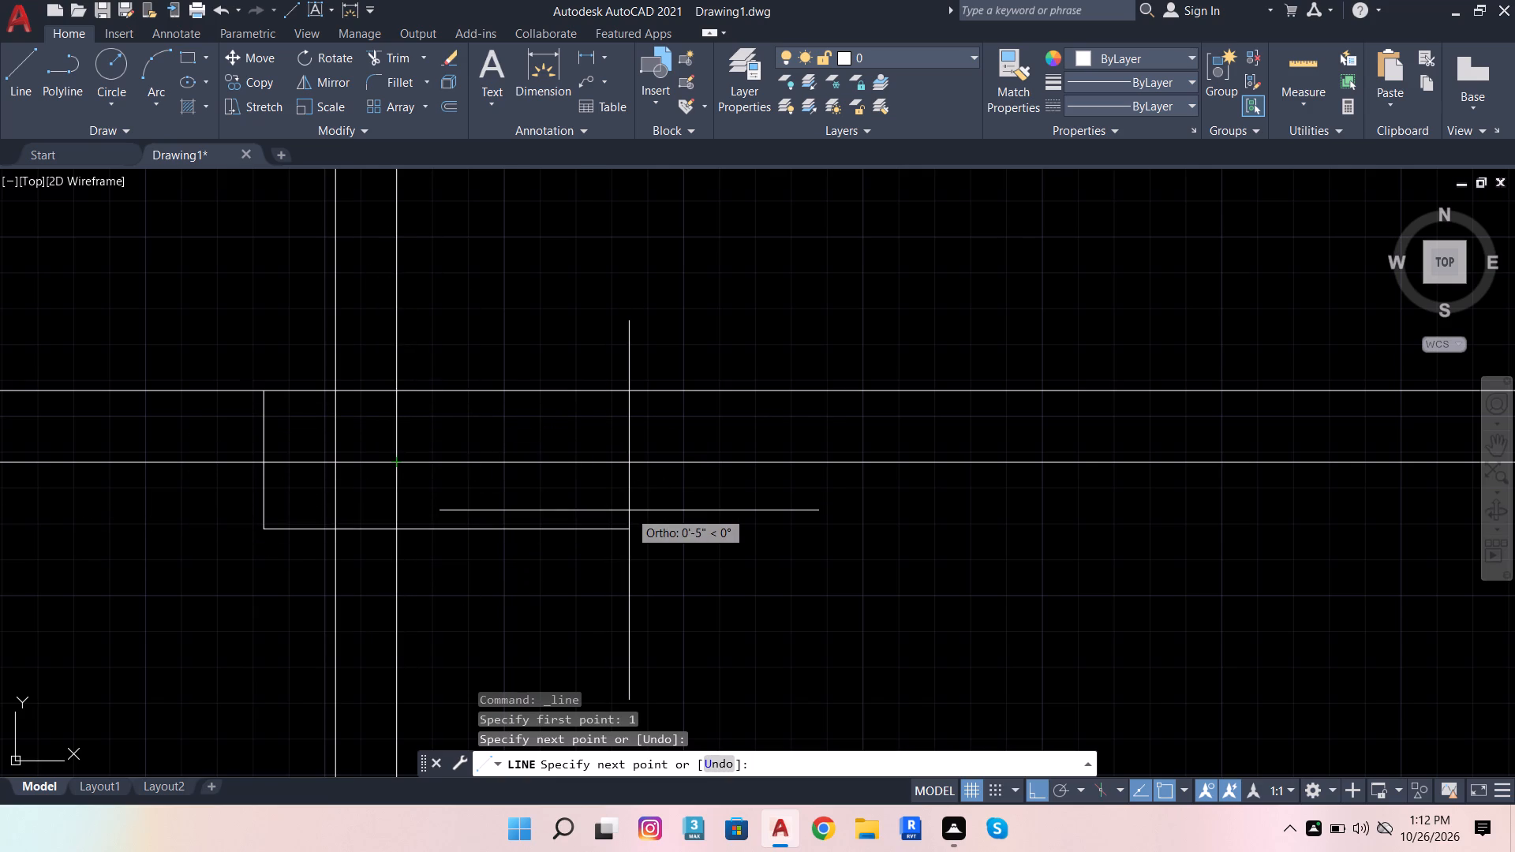
pyautogui.press('3')
pyautogui.press('Return')
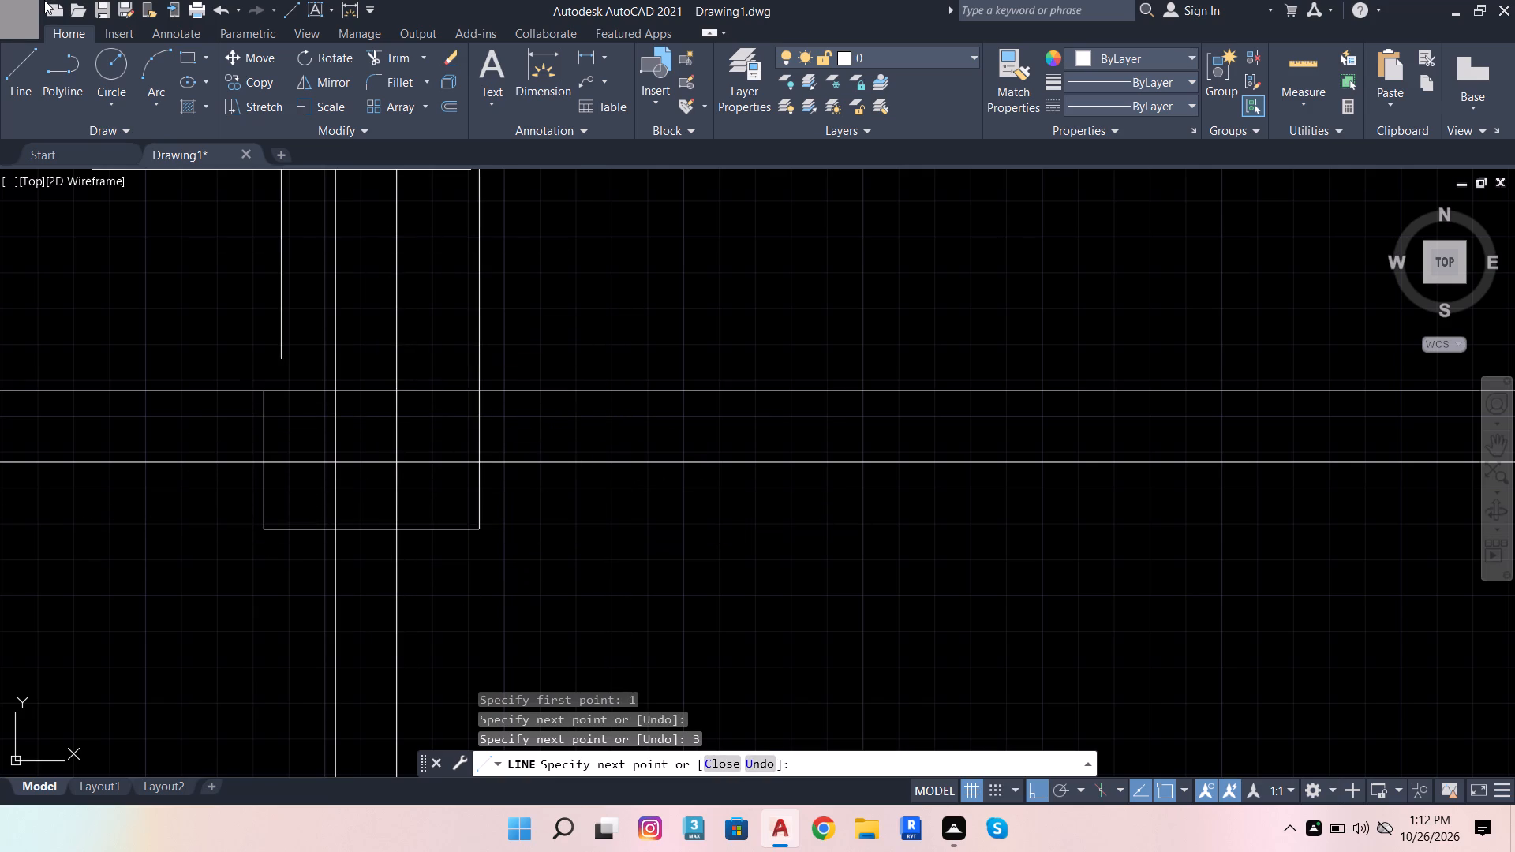
pyautogui.click(480, 316)
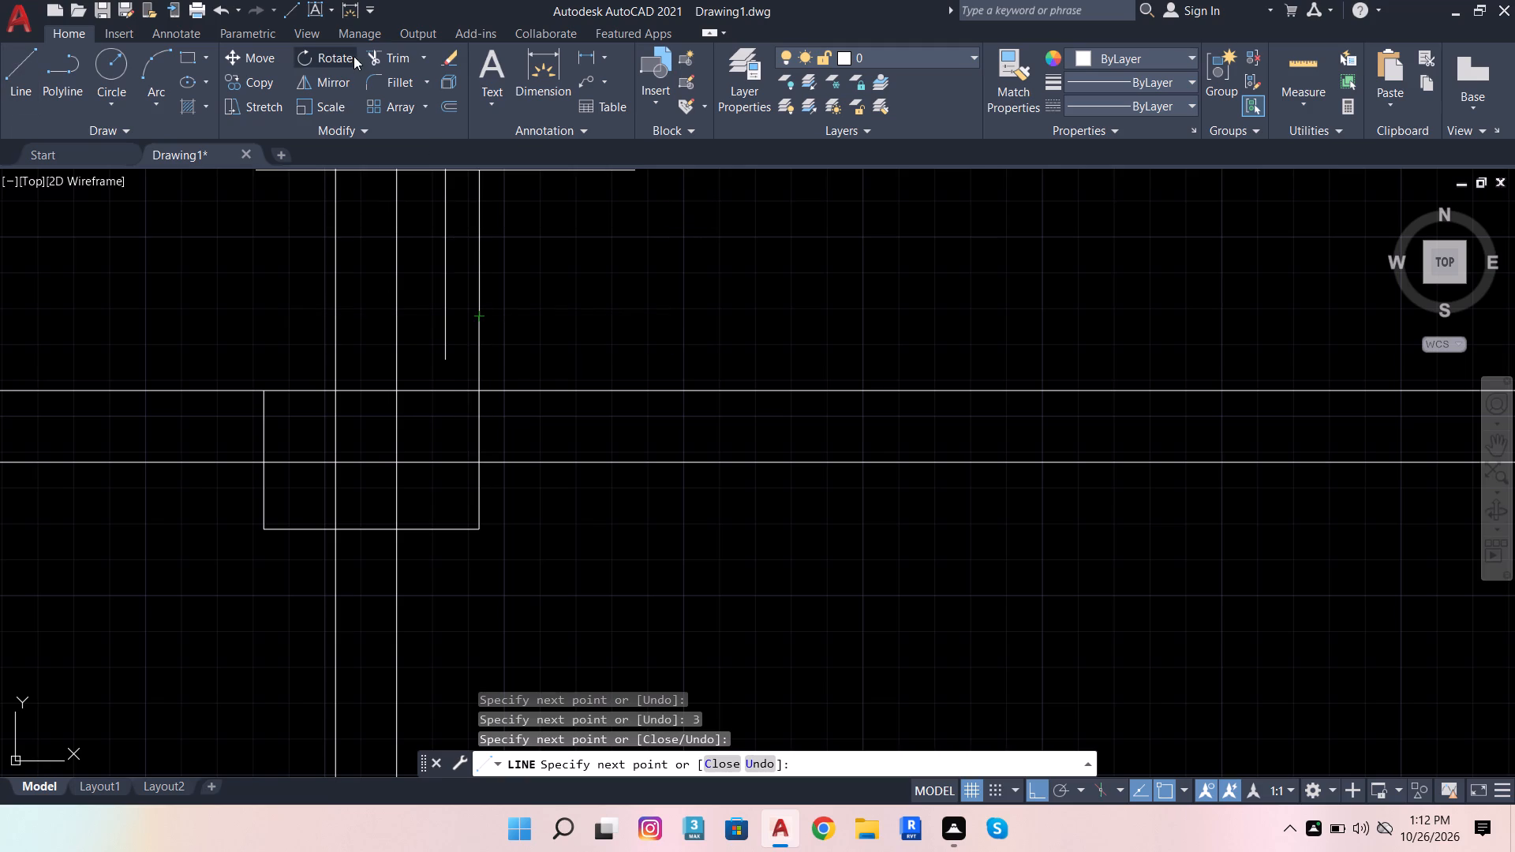
# Trim the outline outside the upper rail, leaving two short vertical lines within the rail on either side of the first divider.
pyautogui.click(395, 54)
pyautogui.click(478, 344)
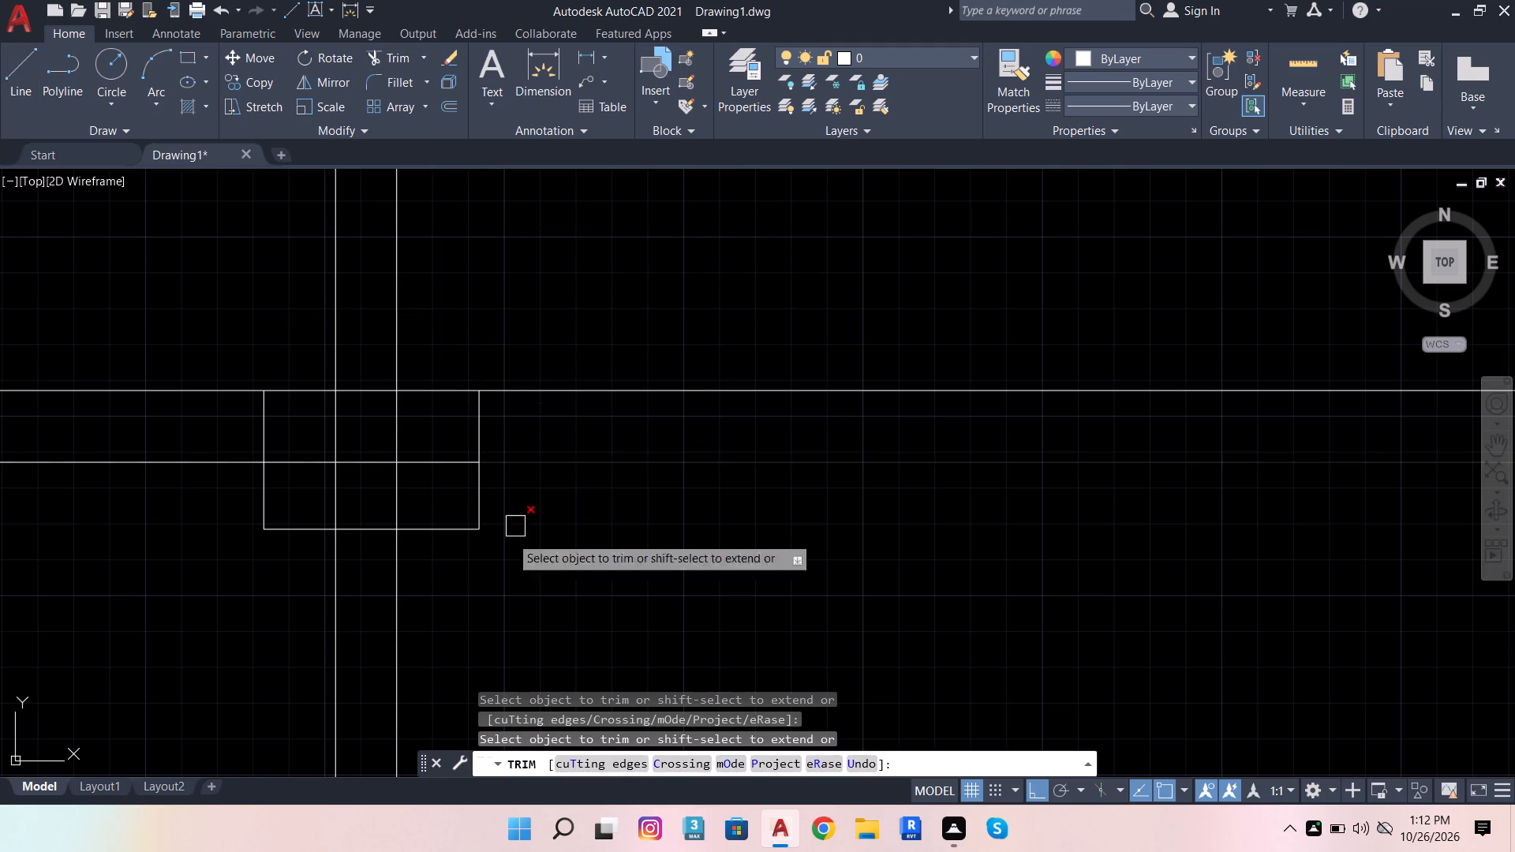
pyautogui.click(479, 525)
pyautogui.click(433, 544)
pyautogui.click(450, 528)
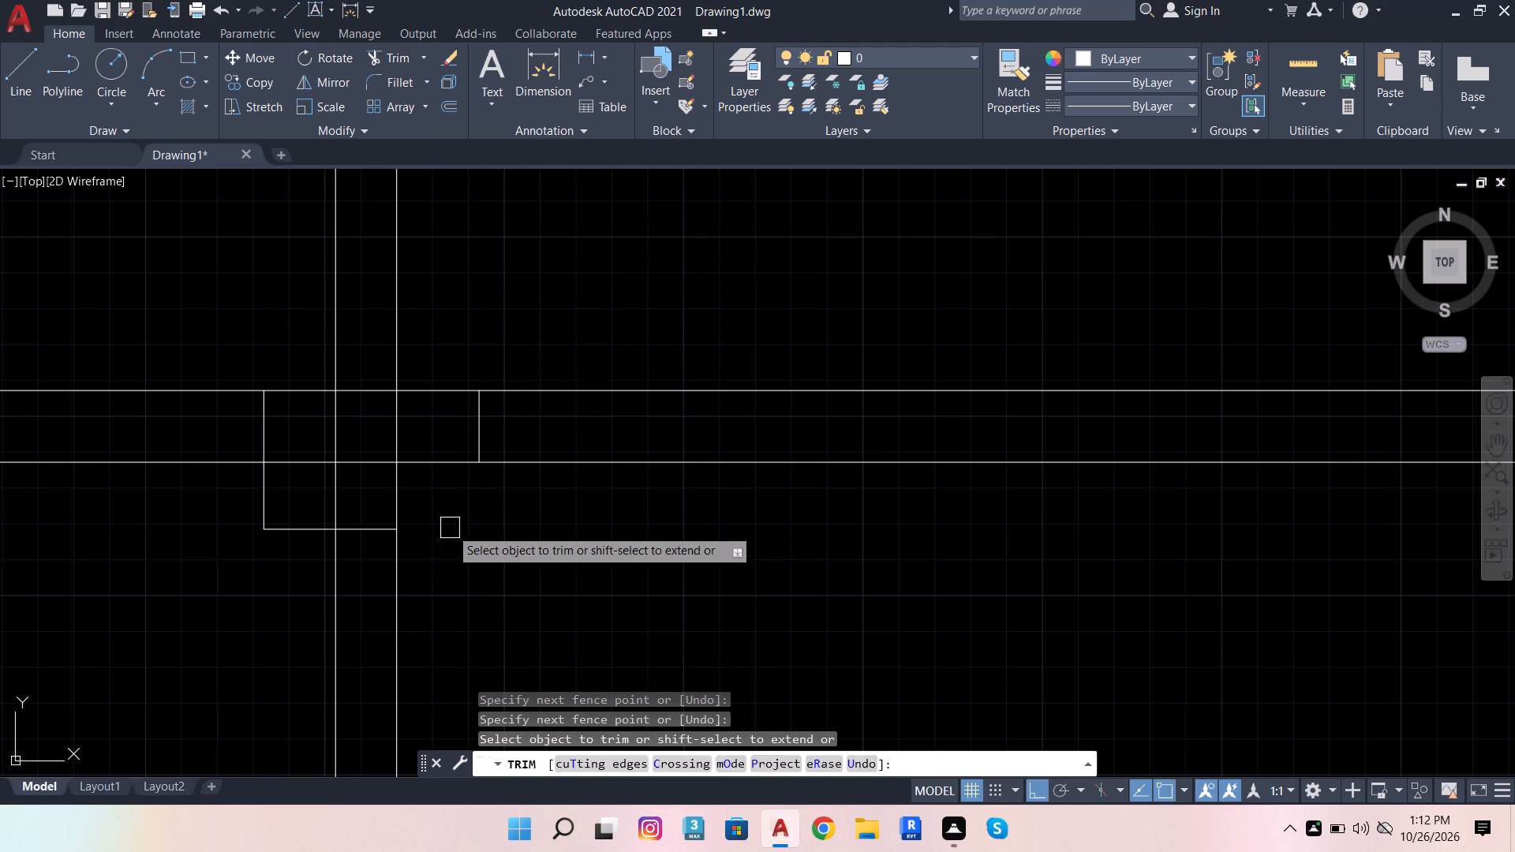
pyautogui.click(373, 541)
pyautogui.click(365, 523)
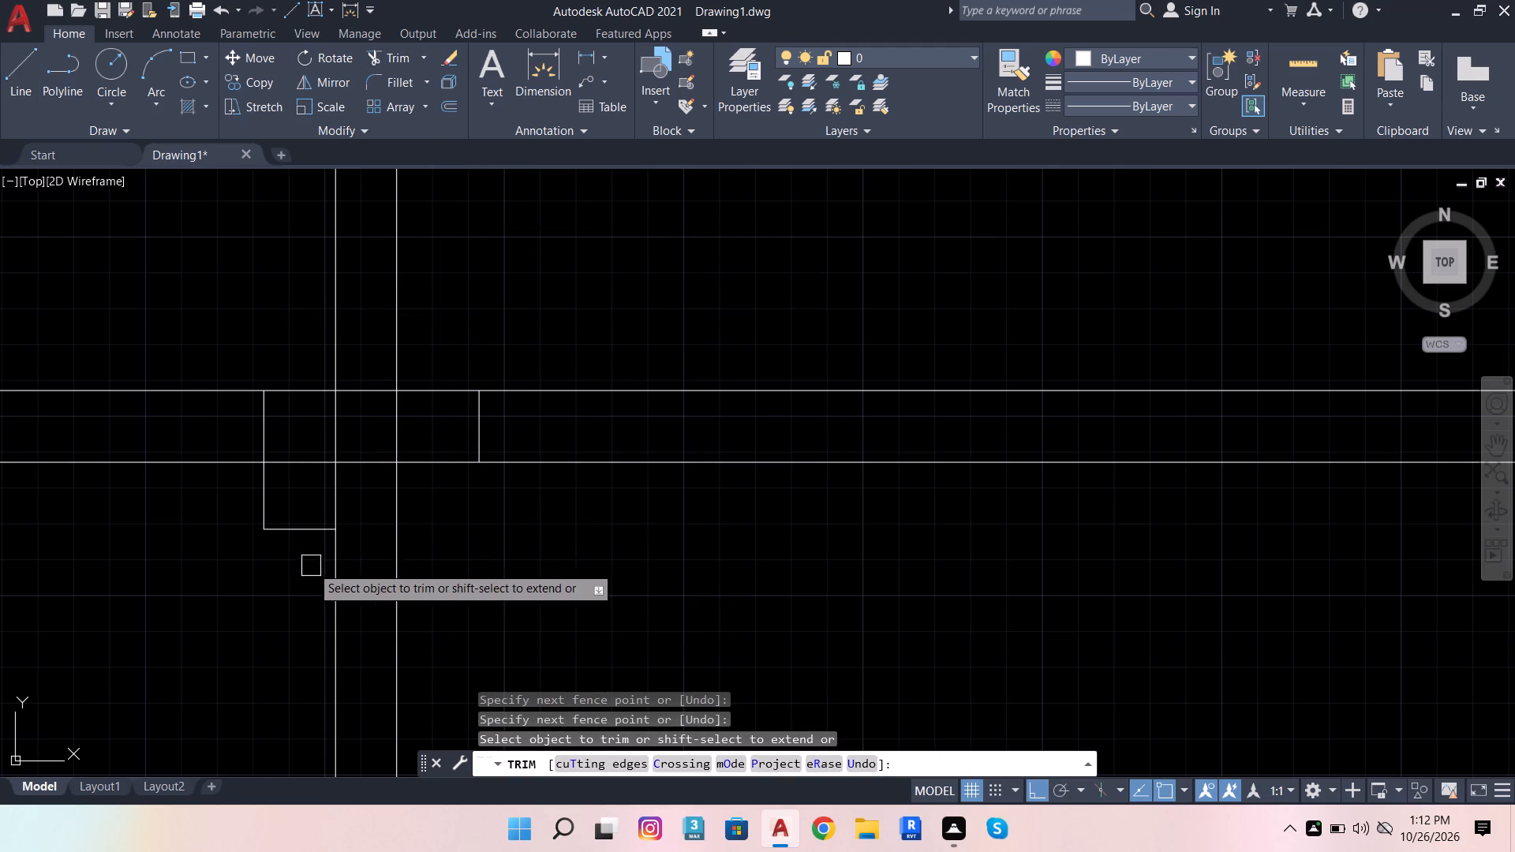
pyautogui.click(298, 536)
pyautogui.click(264, 518)
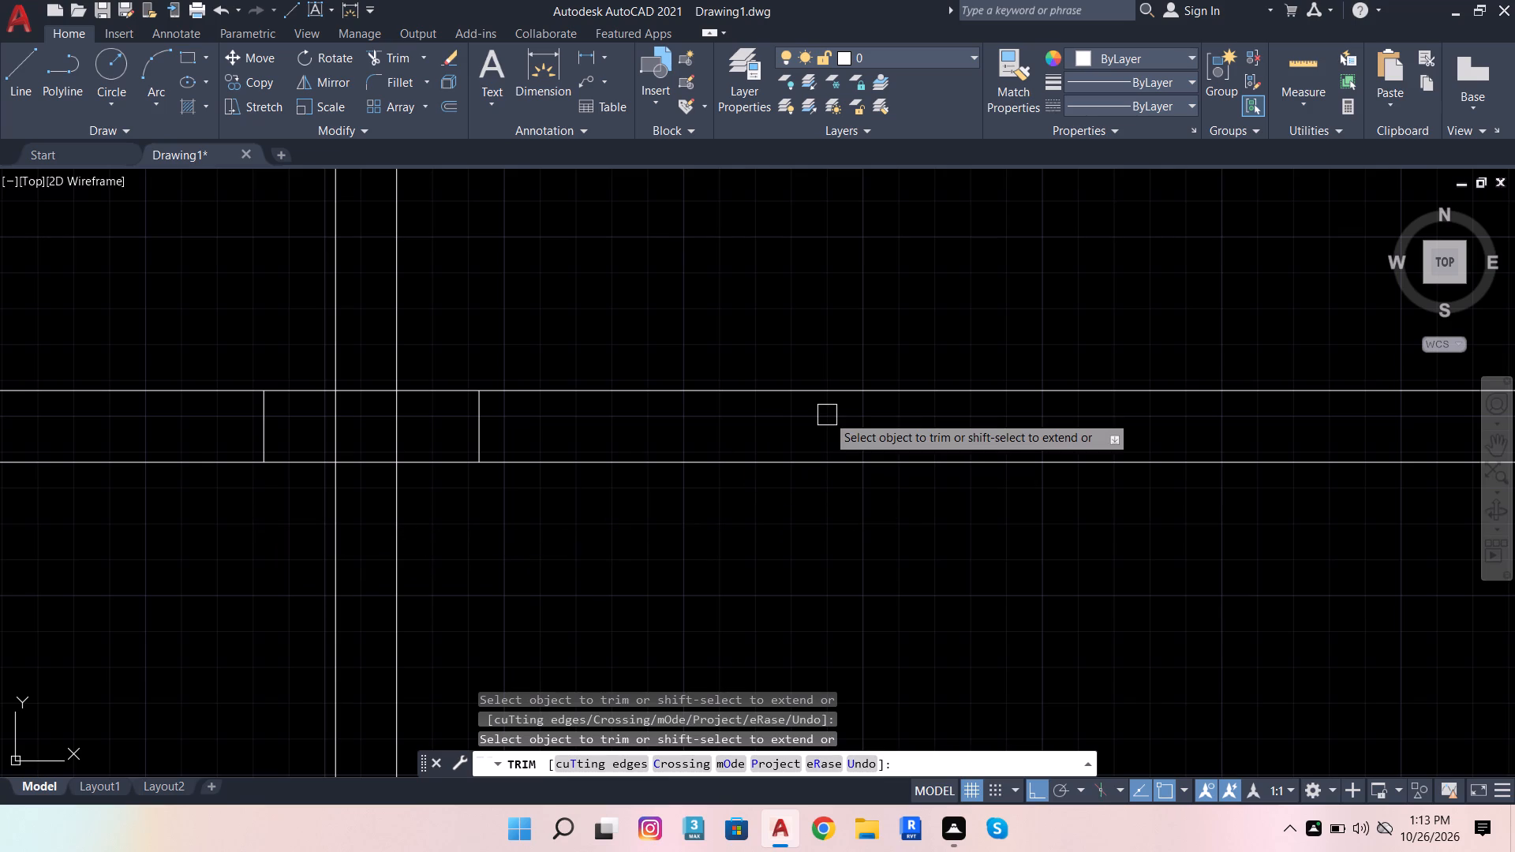
pyautogui.press('Escape')
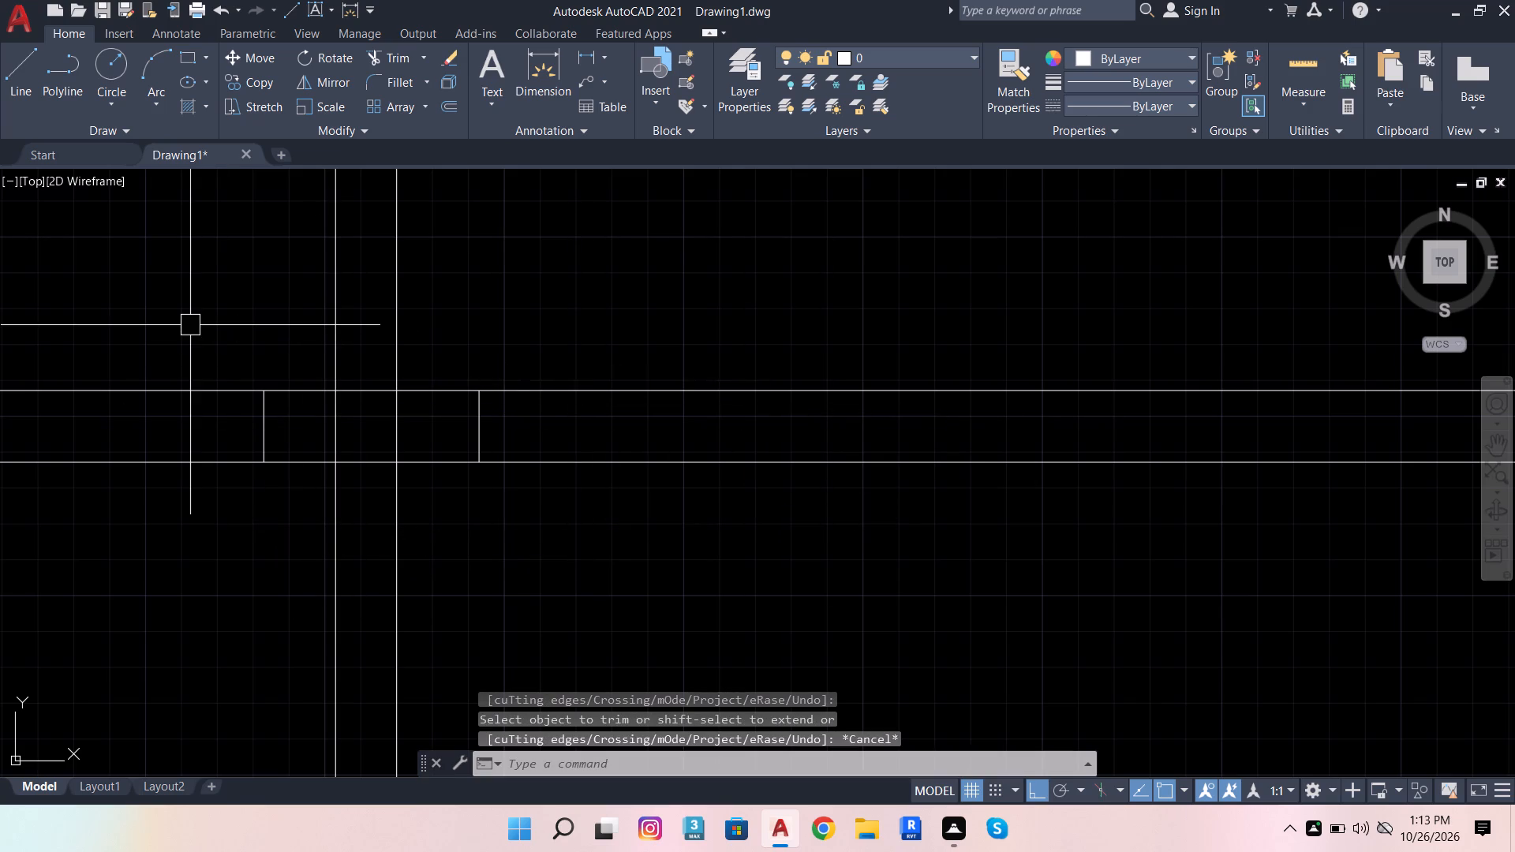
# Copy the two short vertical lines along the upper rail to the other five panel dividers, using the first divider's intersection as base point.
pyautogui.click(269, 428)
pyautogui.moveTo(472, 428); pyautogui.dragTo(465, 431)
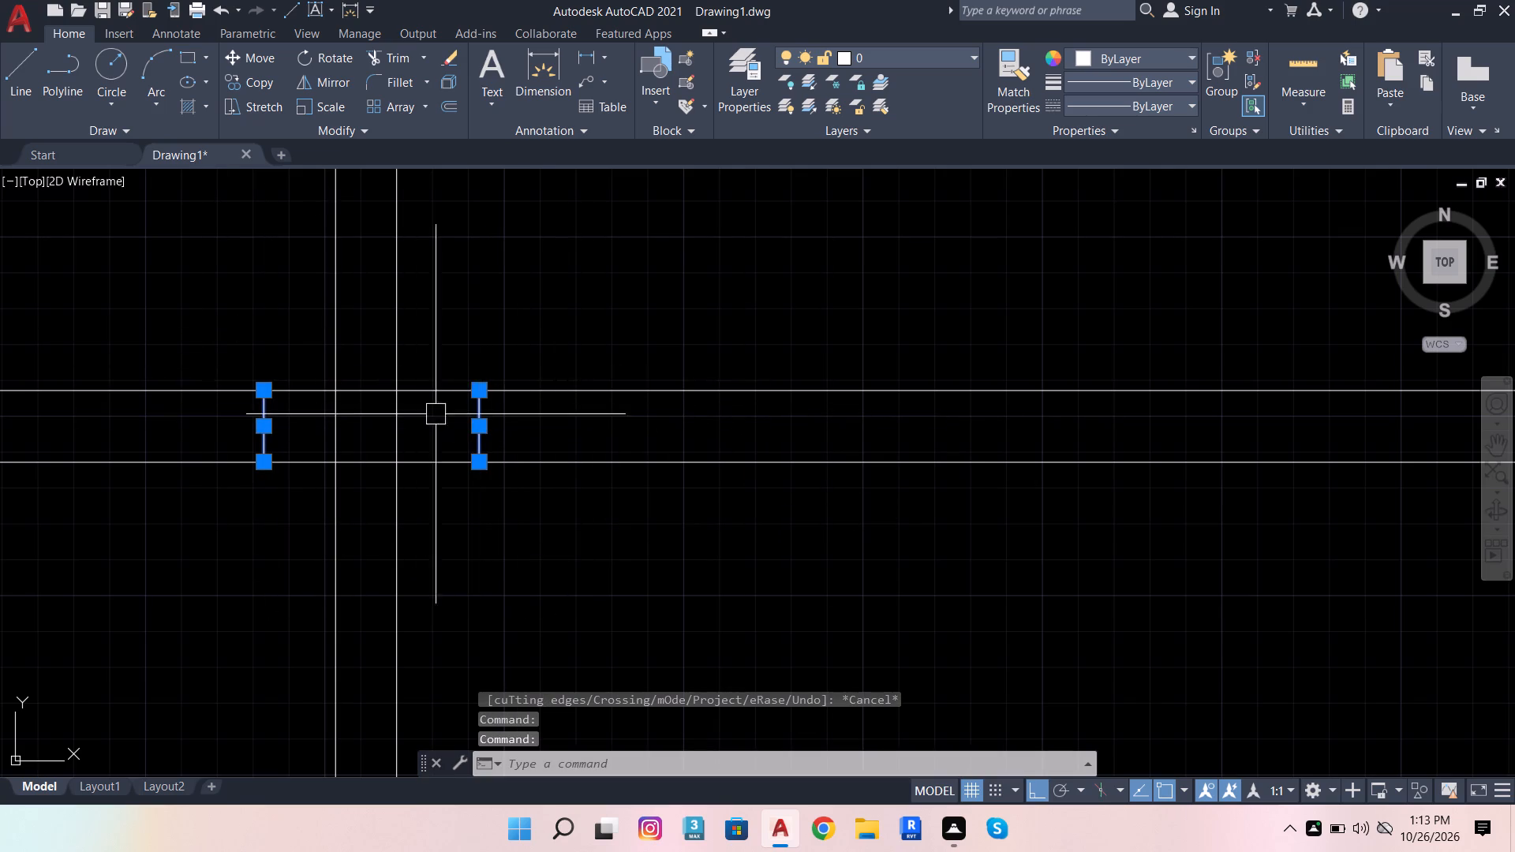
pyautogui.click(239, 88)
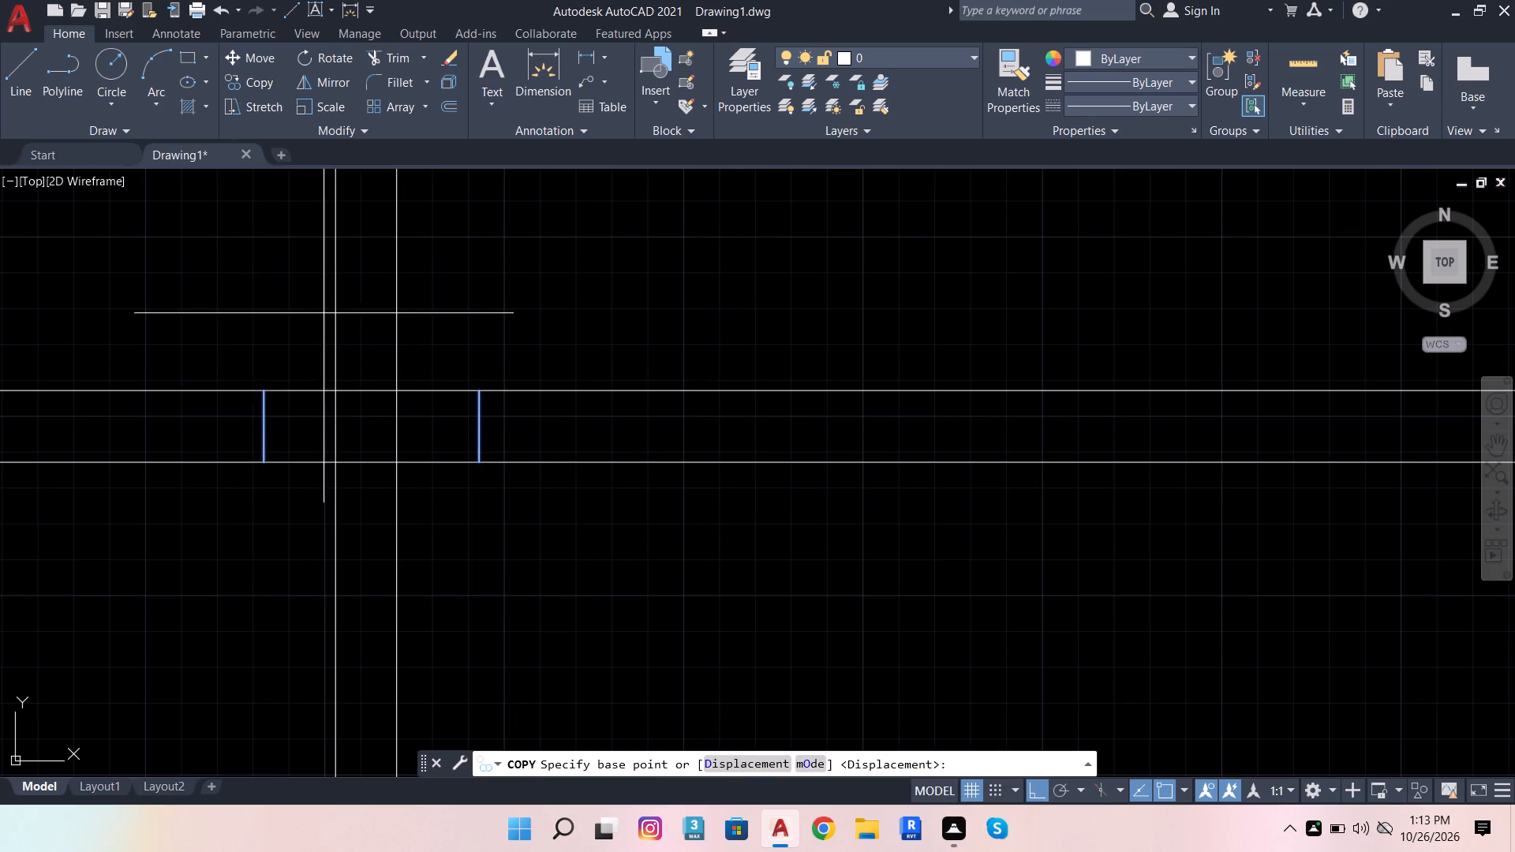
pyautogui.click(339, 393)
pyautogui.scroll(-3, 349, 402)
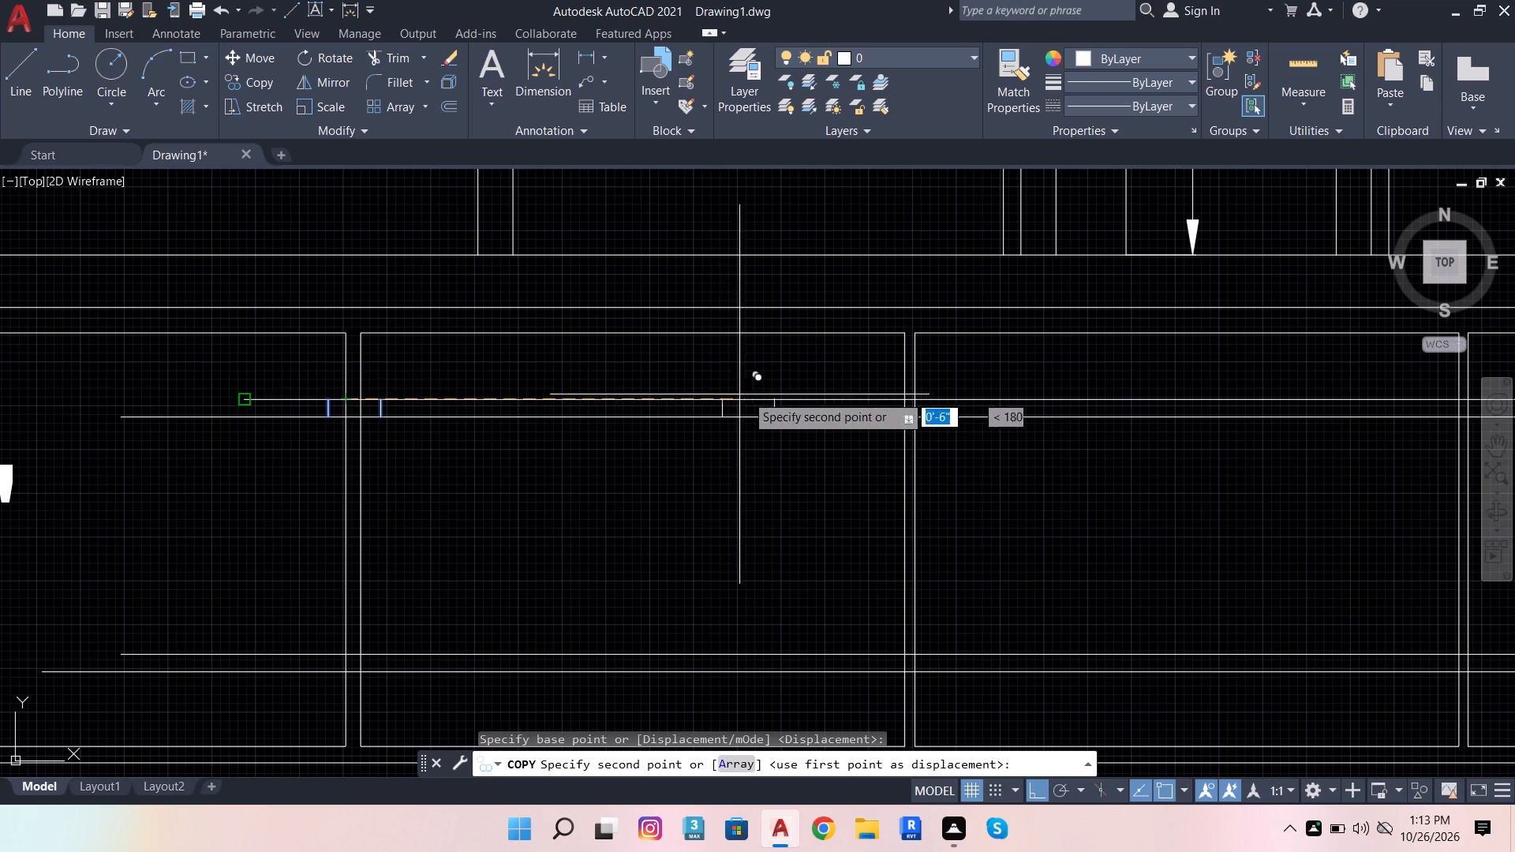
pyautogui.scroll(1, 871, 398)
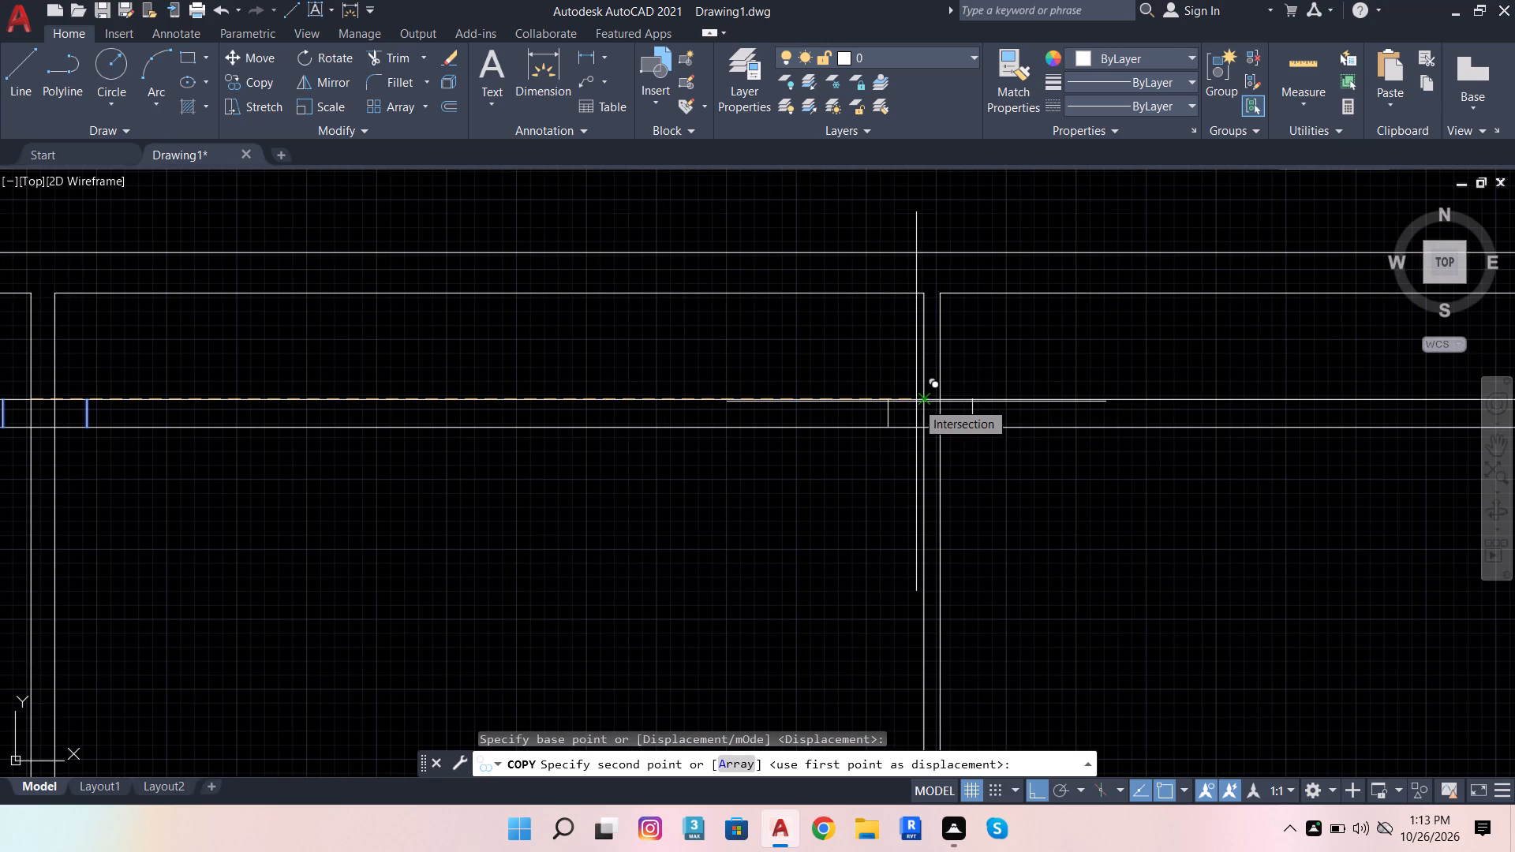
pyautogui.click(919, 398)
pyautogui.scroll(-3, 772, 441)
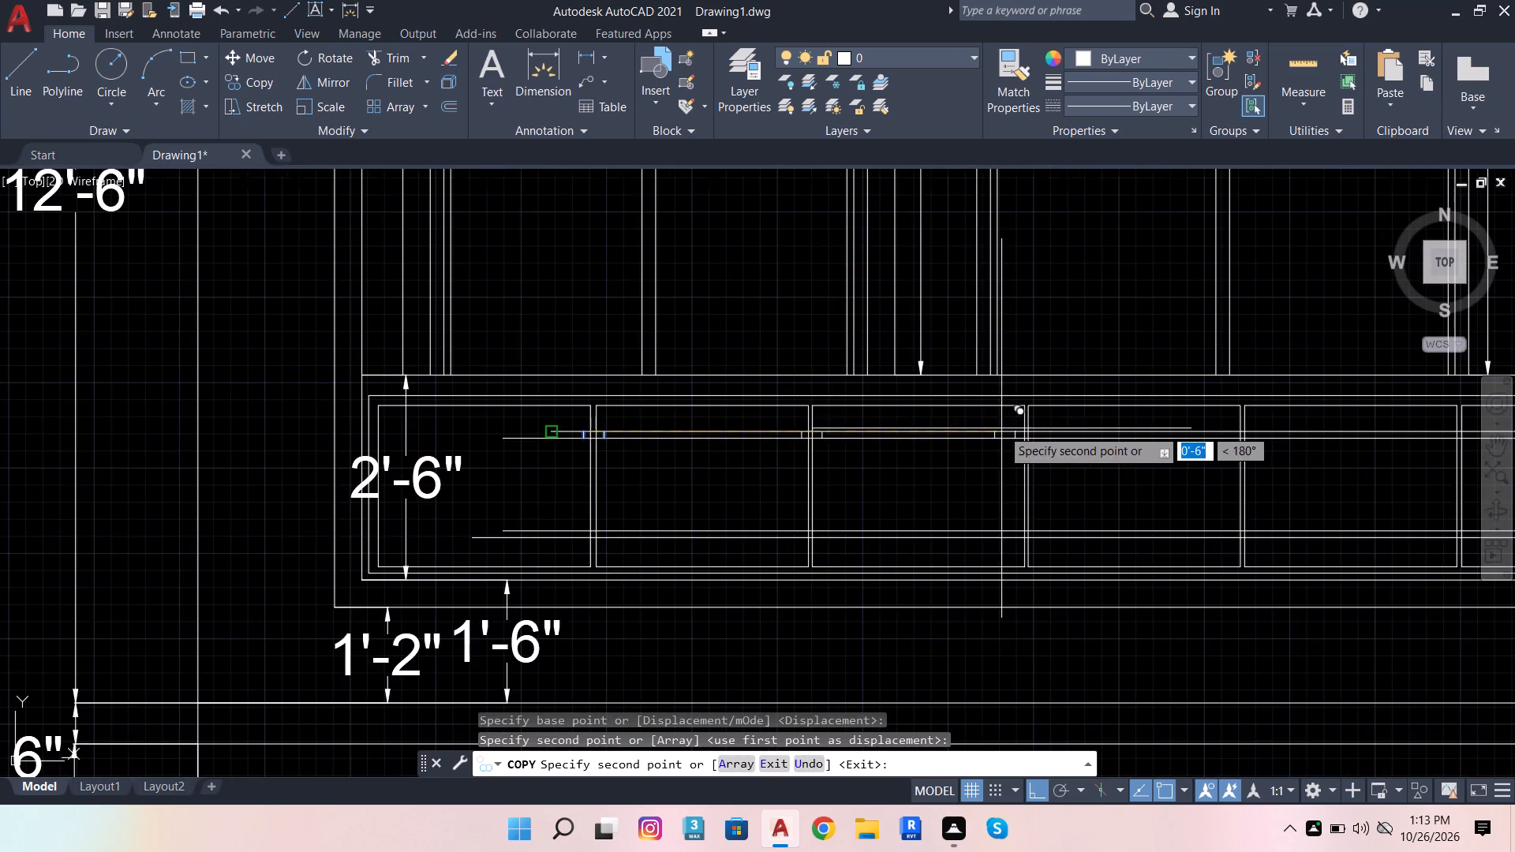
pyautogui.scroll(3, 1001, 428)
pyautogui.click(1088, 435)
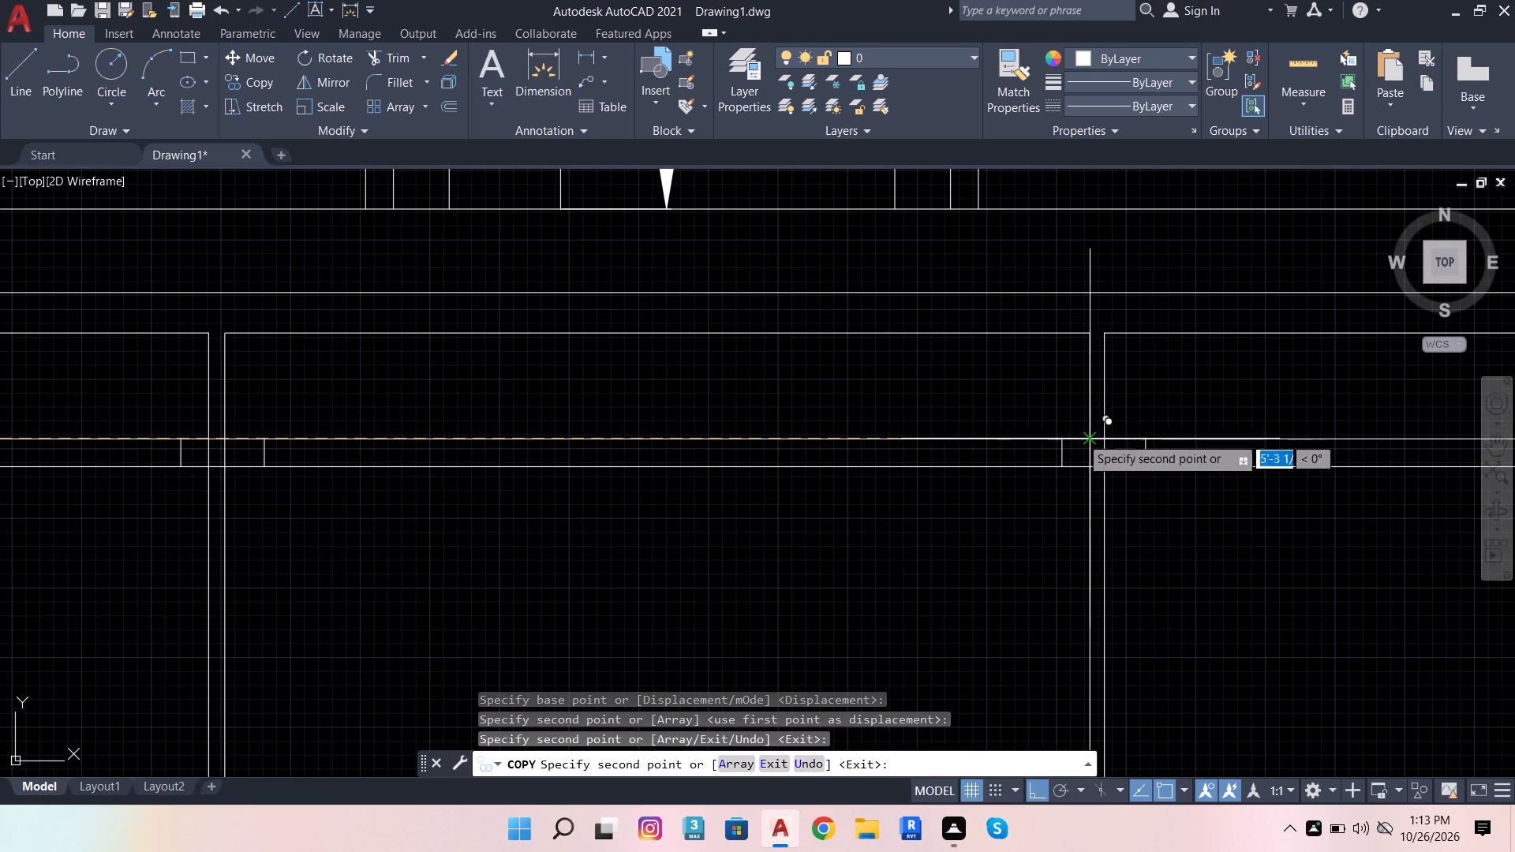
pyautogui.scroll(-3, 757, 506)
pyautogui.scroll(3, 1028, 484)
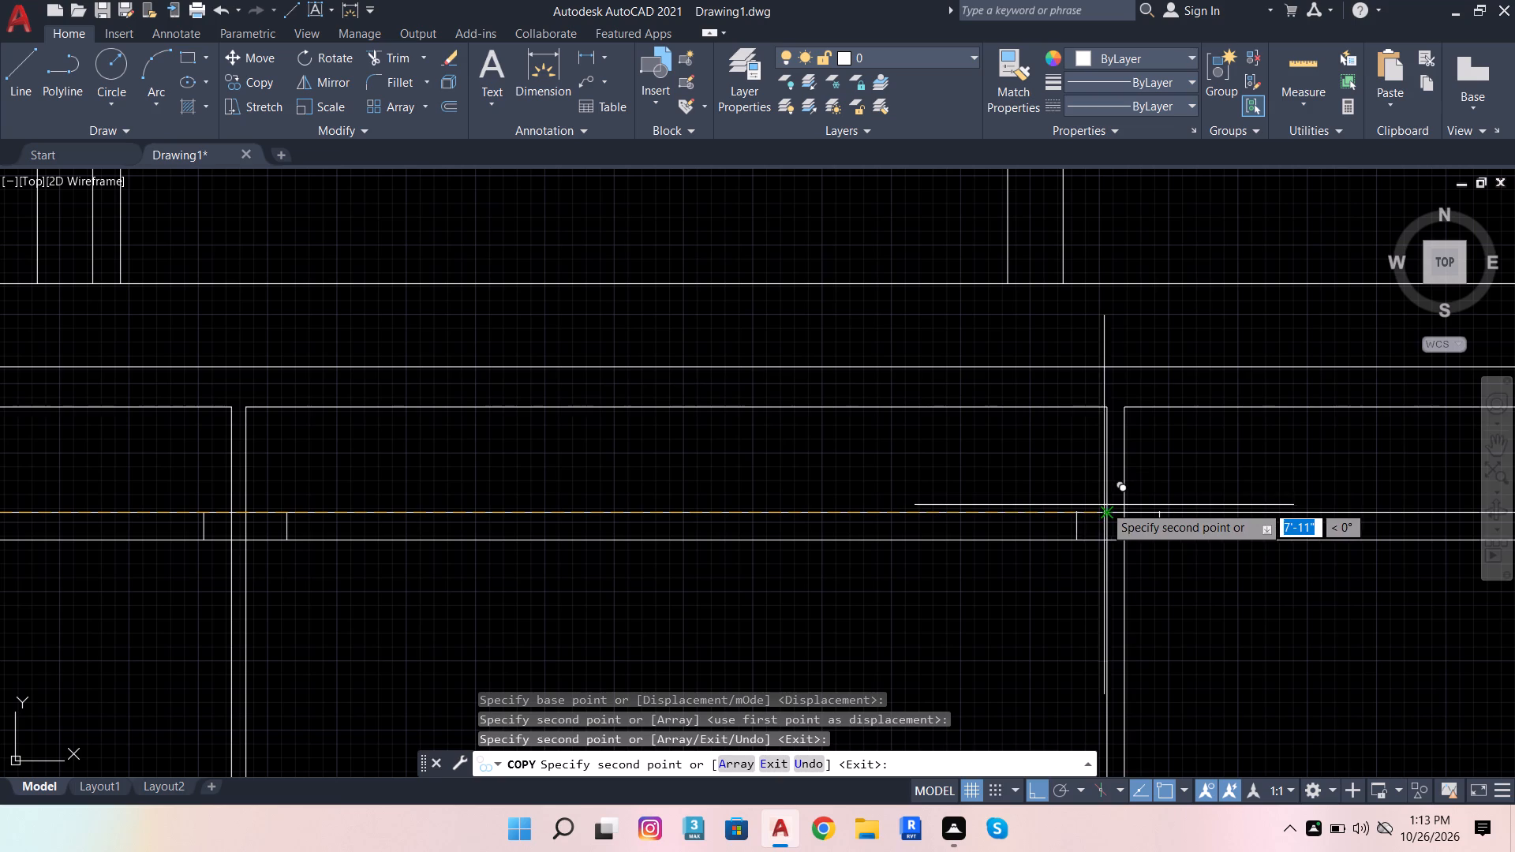
pyautogui.click(1108, 517)
pyautogui.scroll(-4, 742, 570)
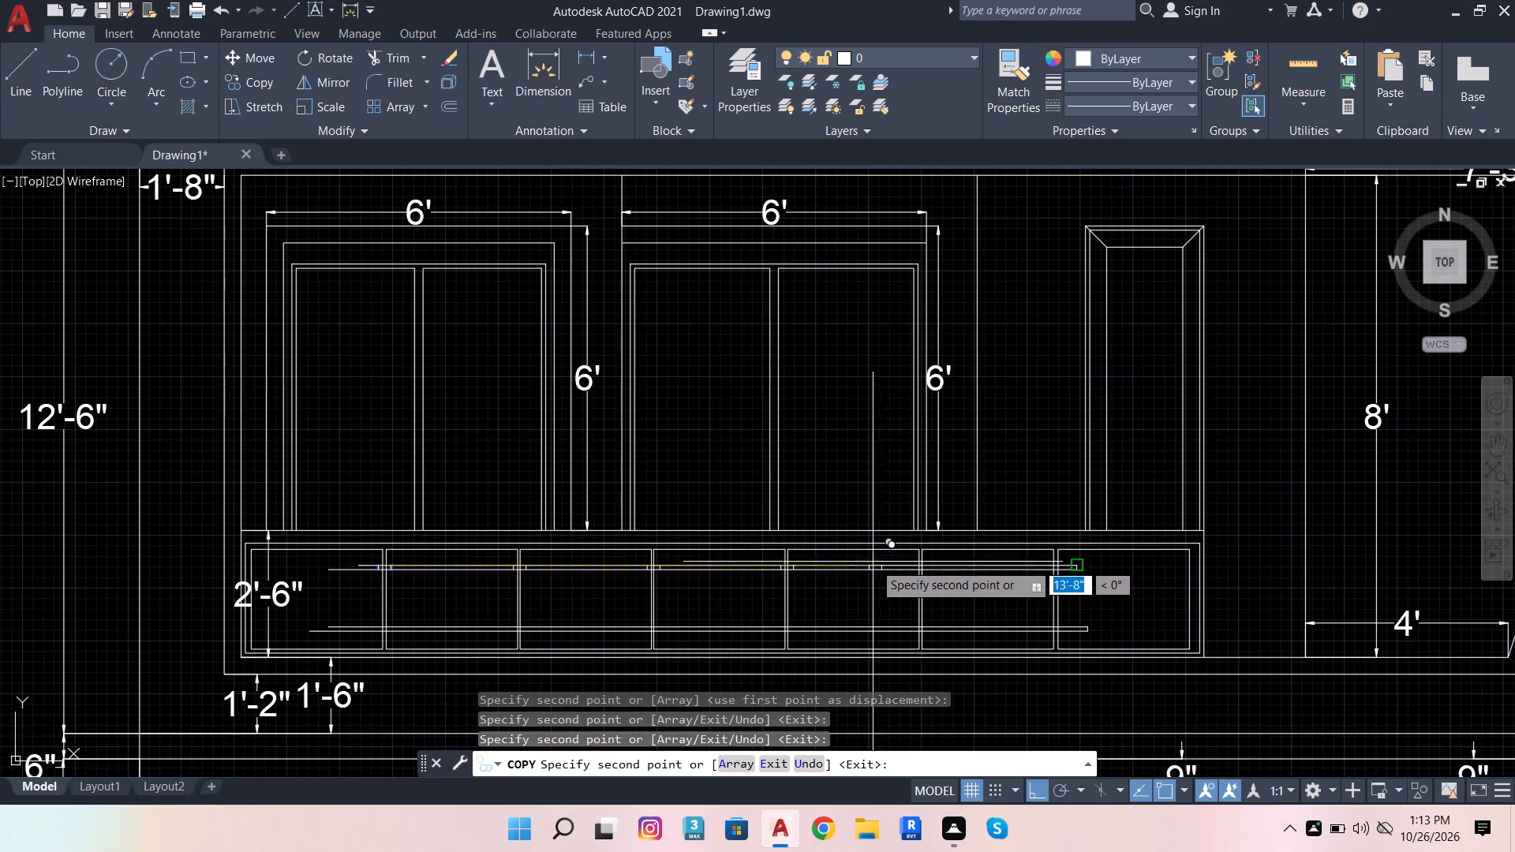
pyautogui.scroll(4, 890, 566)
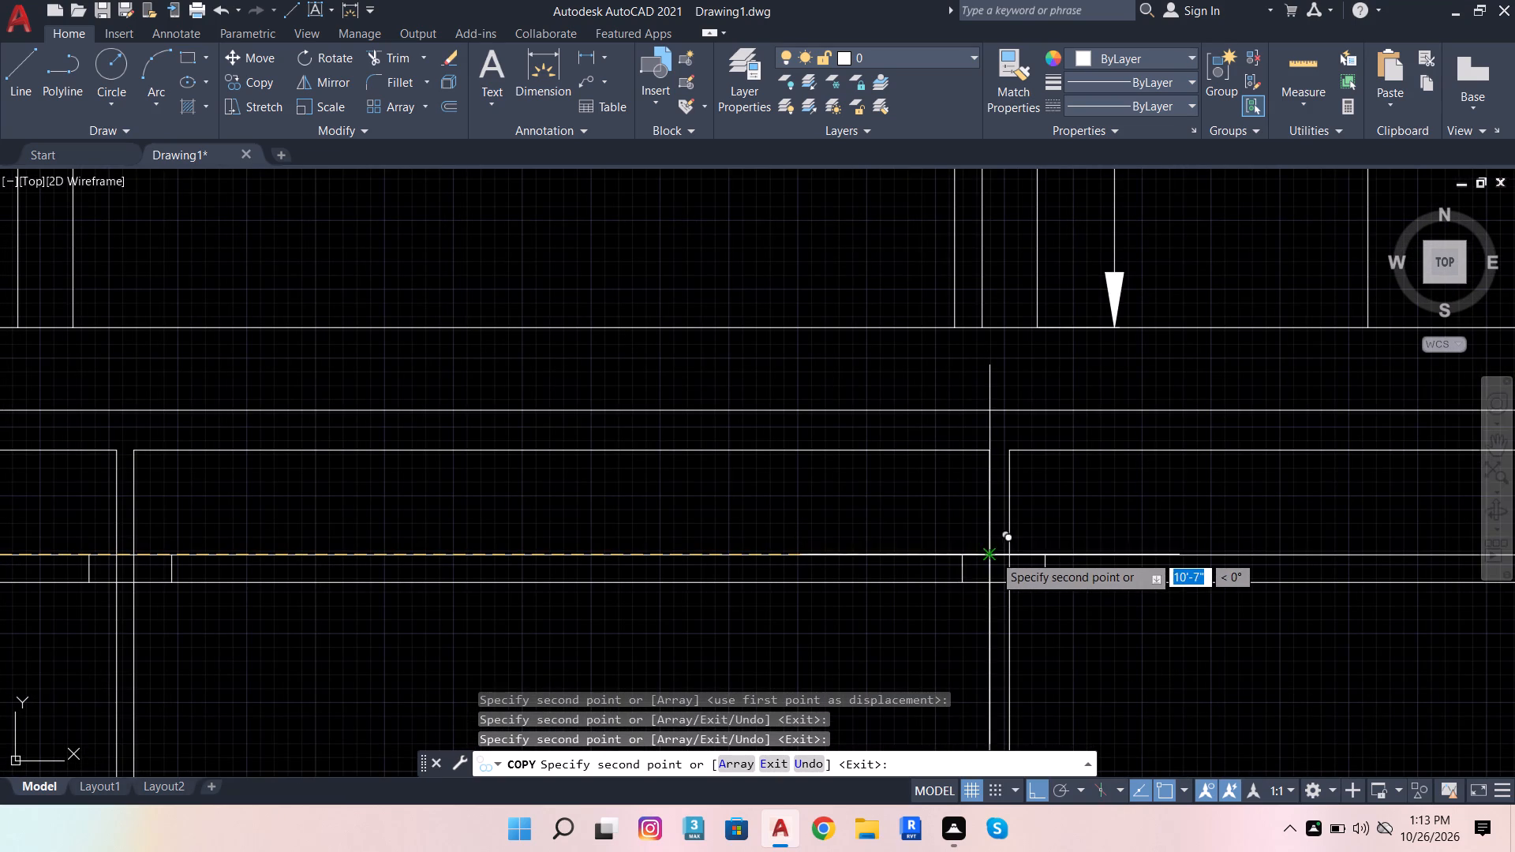
pyautogui.click(993, 553)
pyautogui.scroll(-4, 641, 599)
pyautogui.scroll(3, 792, 601)
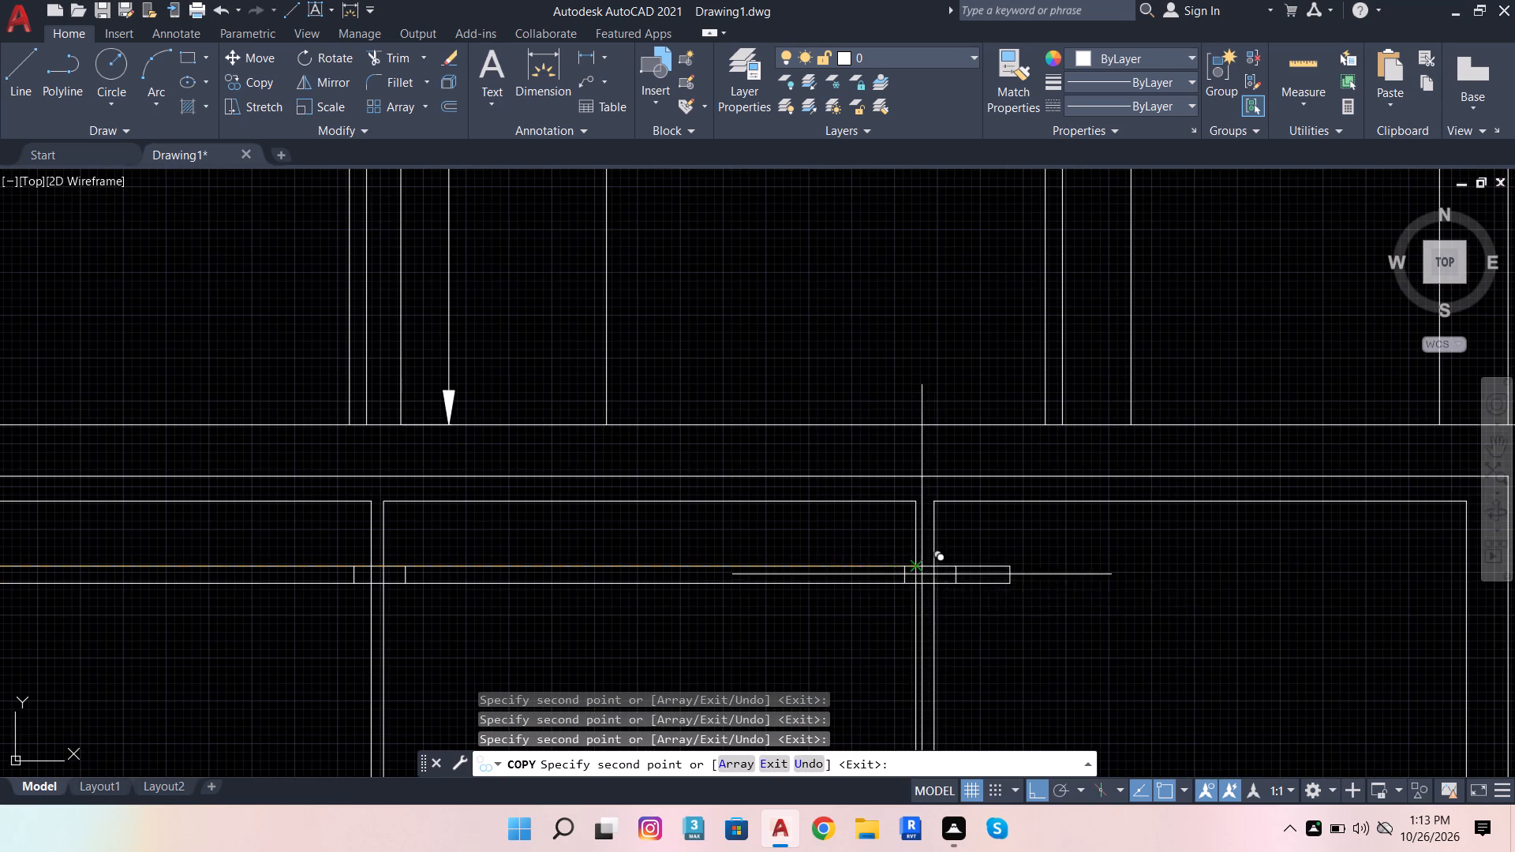
pyautogui.scroll(3, 914, 574)
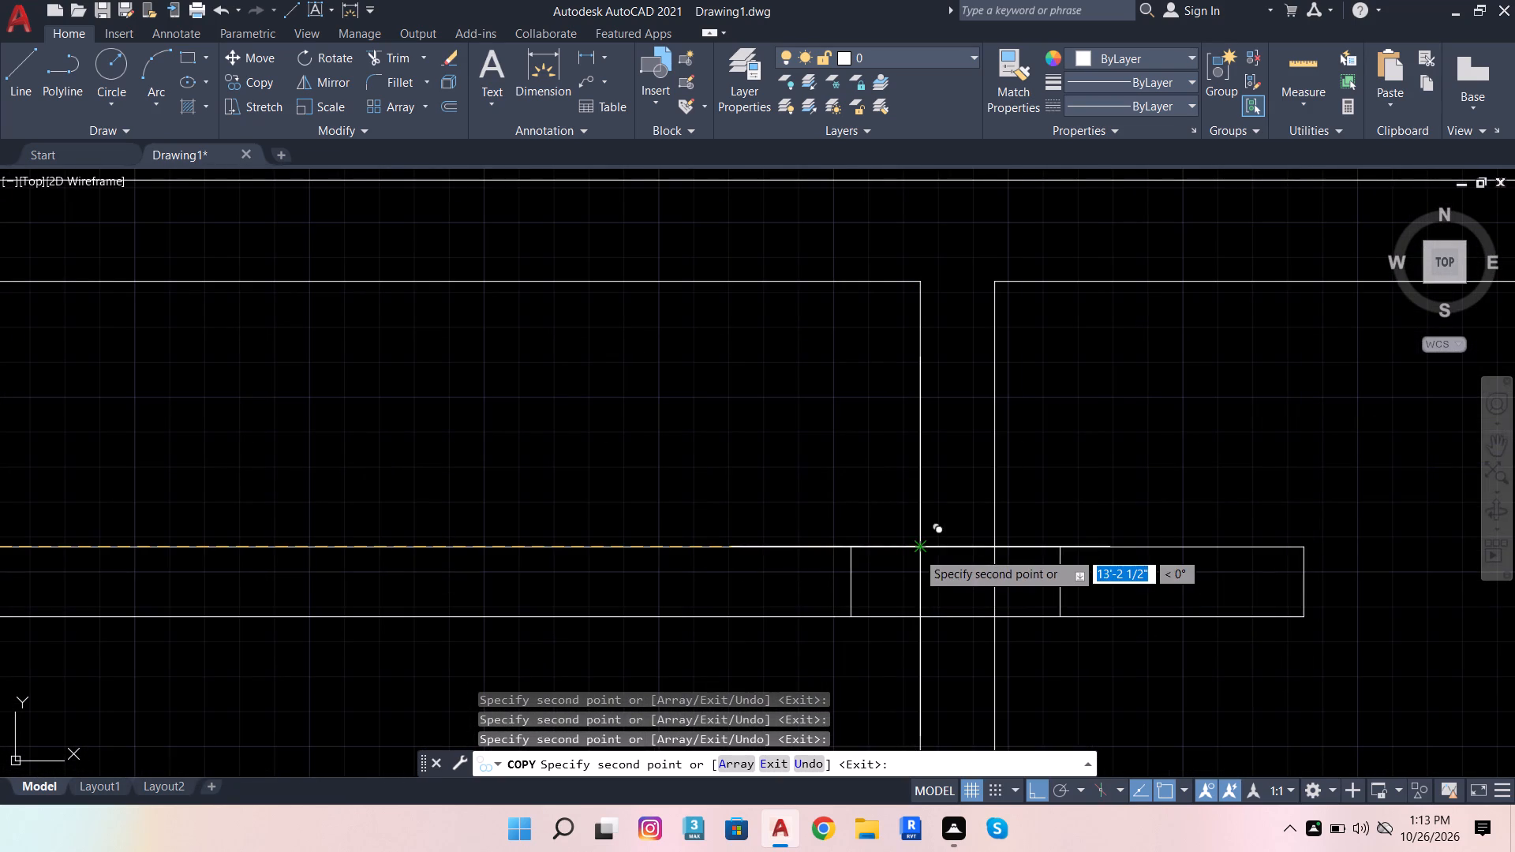
pyautogui.click(917, 551)
pyautogui.scroll(-4, 615, 592)
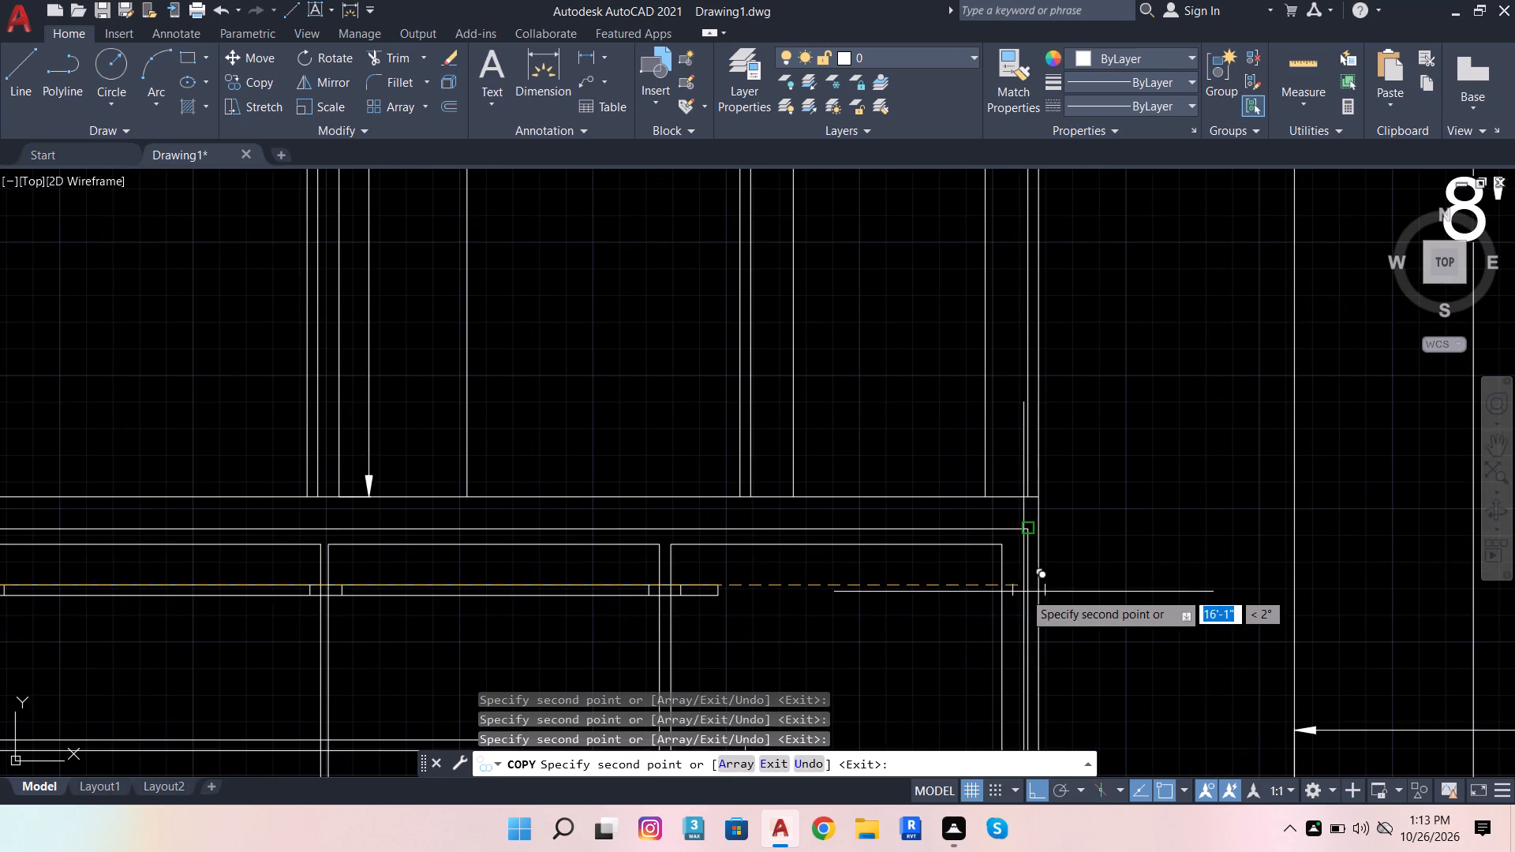
# Copy the two short vertical lines onto the lower rail at all six panel dividers, placing each at the divider's intersection with the rail's top line.
pyautogui.scroll(-4, 664, 576)
pyautogui.scroll(3, 432, 616)
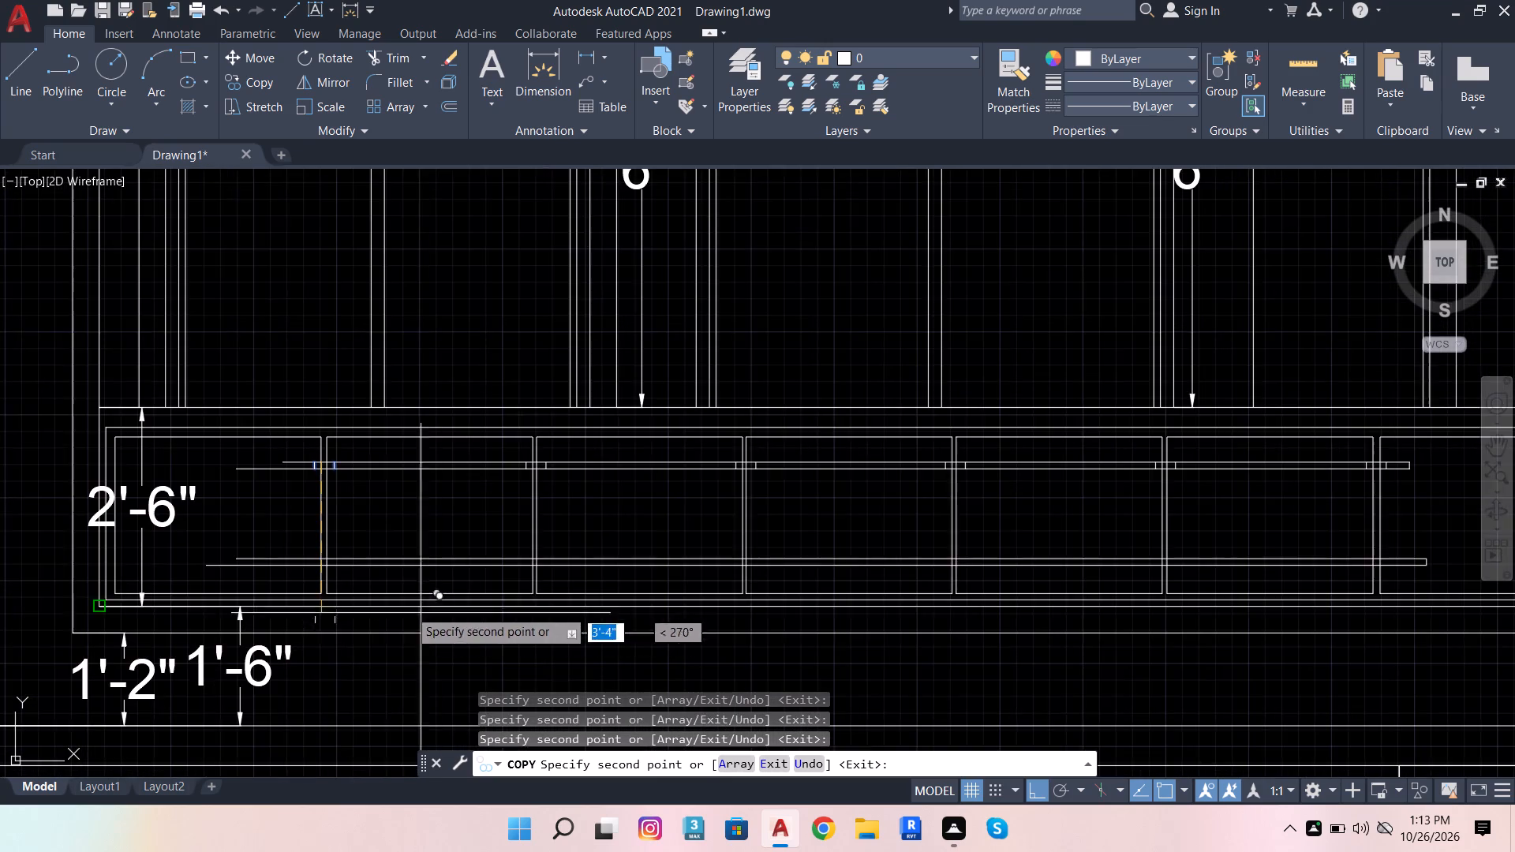
pyautogui.scroll(3, 274, 577)
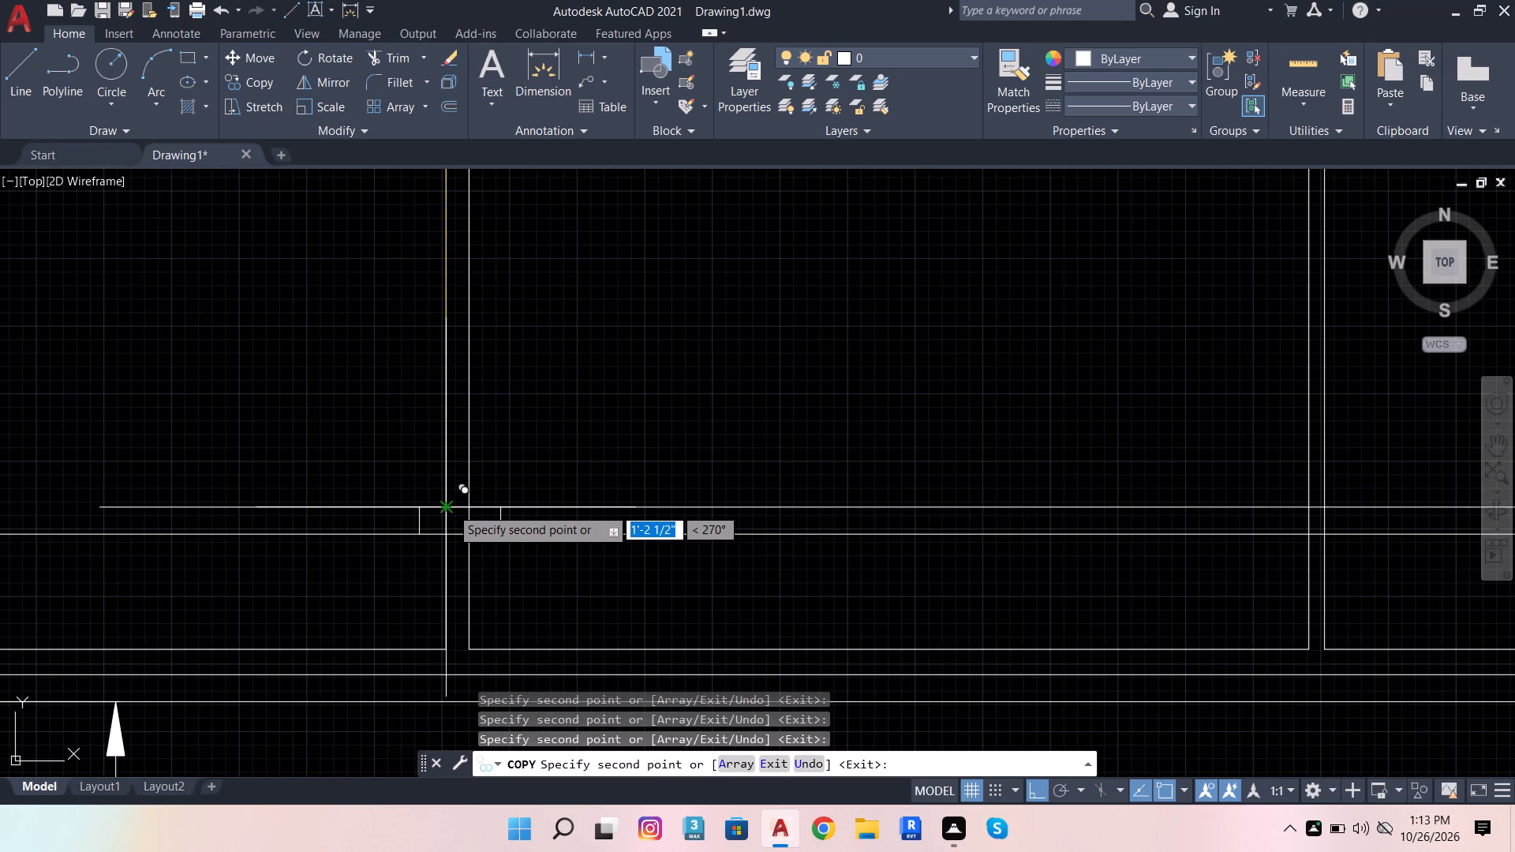
pyautogui.click(451, 507)
pyautogui.scroll(-3, 369, 530)
pyautogui.scroll(3, 495, 534)
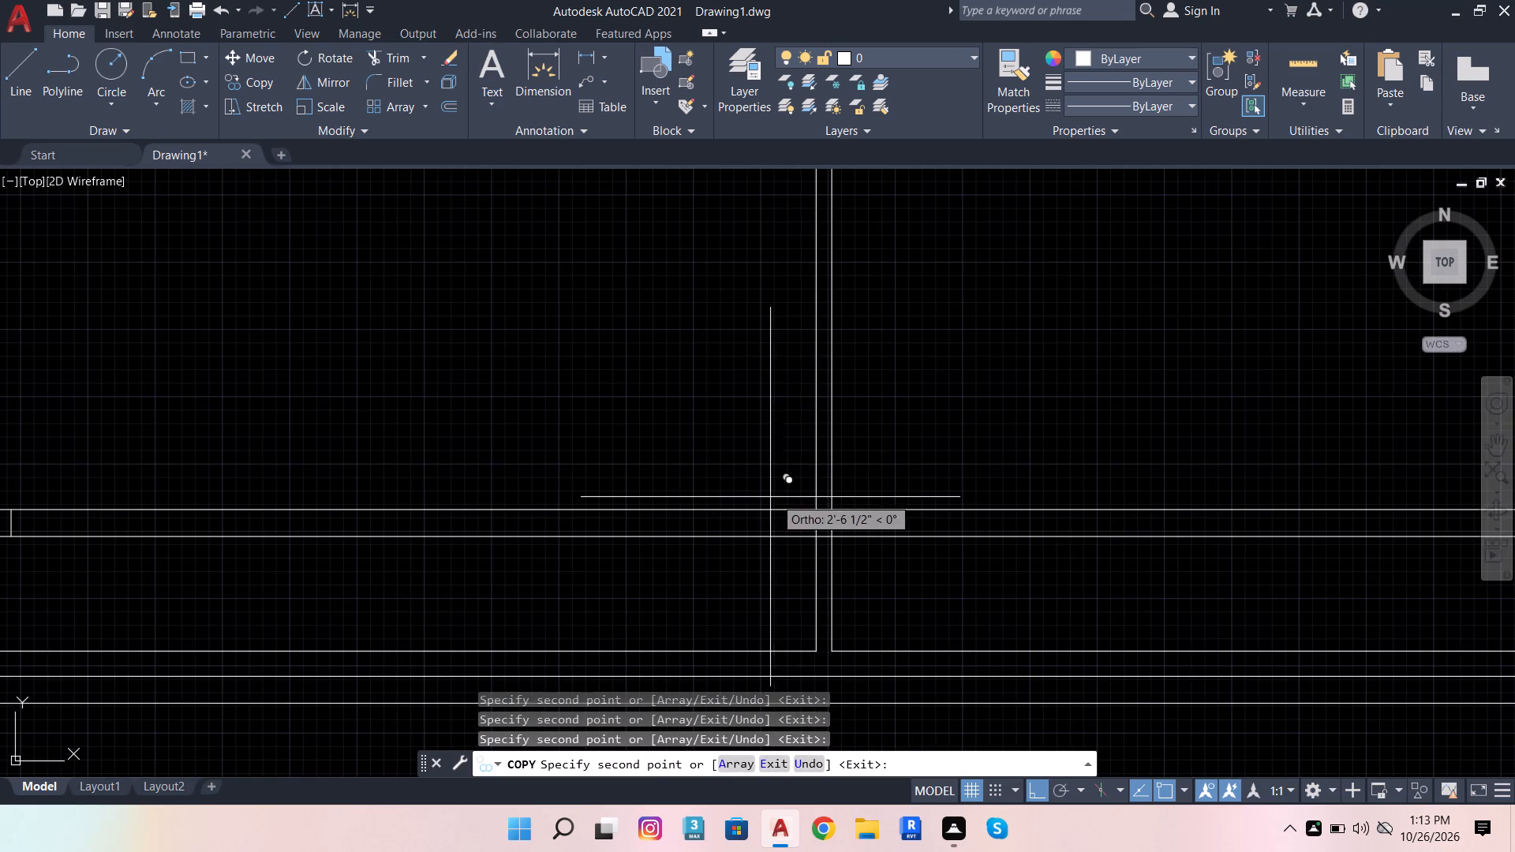
pyautogui.click(814, 511)
pyautogui.scroll(-3, 418, 589)
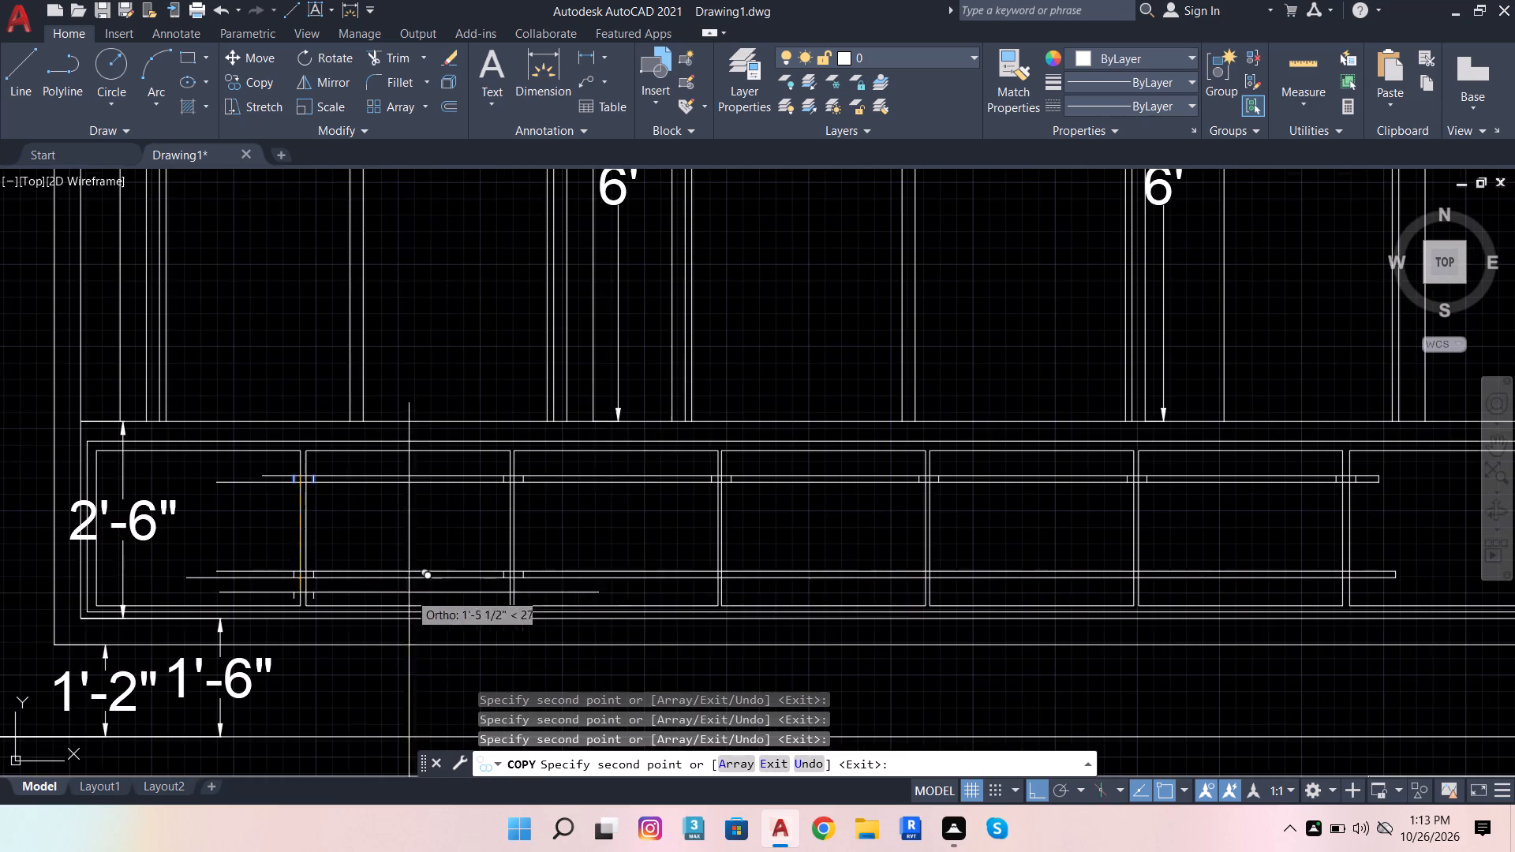
pyautogui.scroll(3, 717, 576)
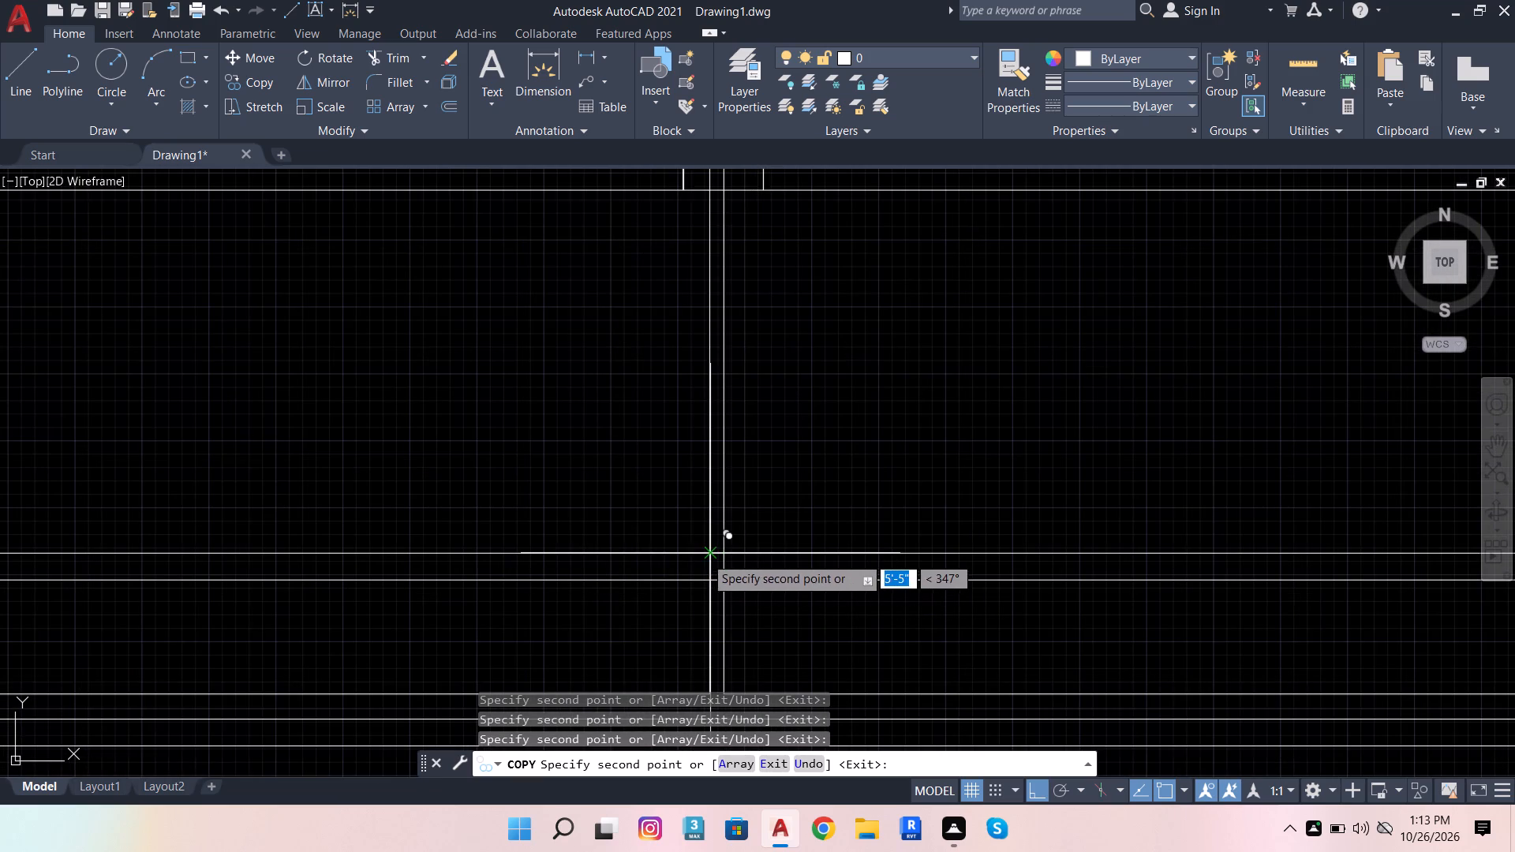
pyautogui.click(707, 553)
pyautogui.scroll(-4, 326, 603)
pyautogui.scroll(3, 522, 586)
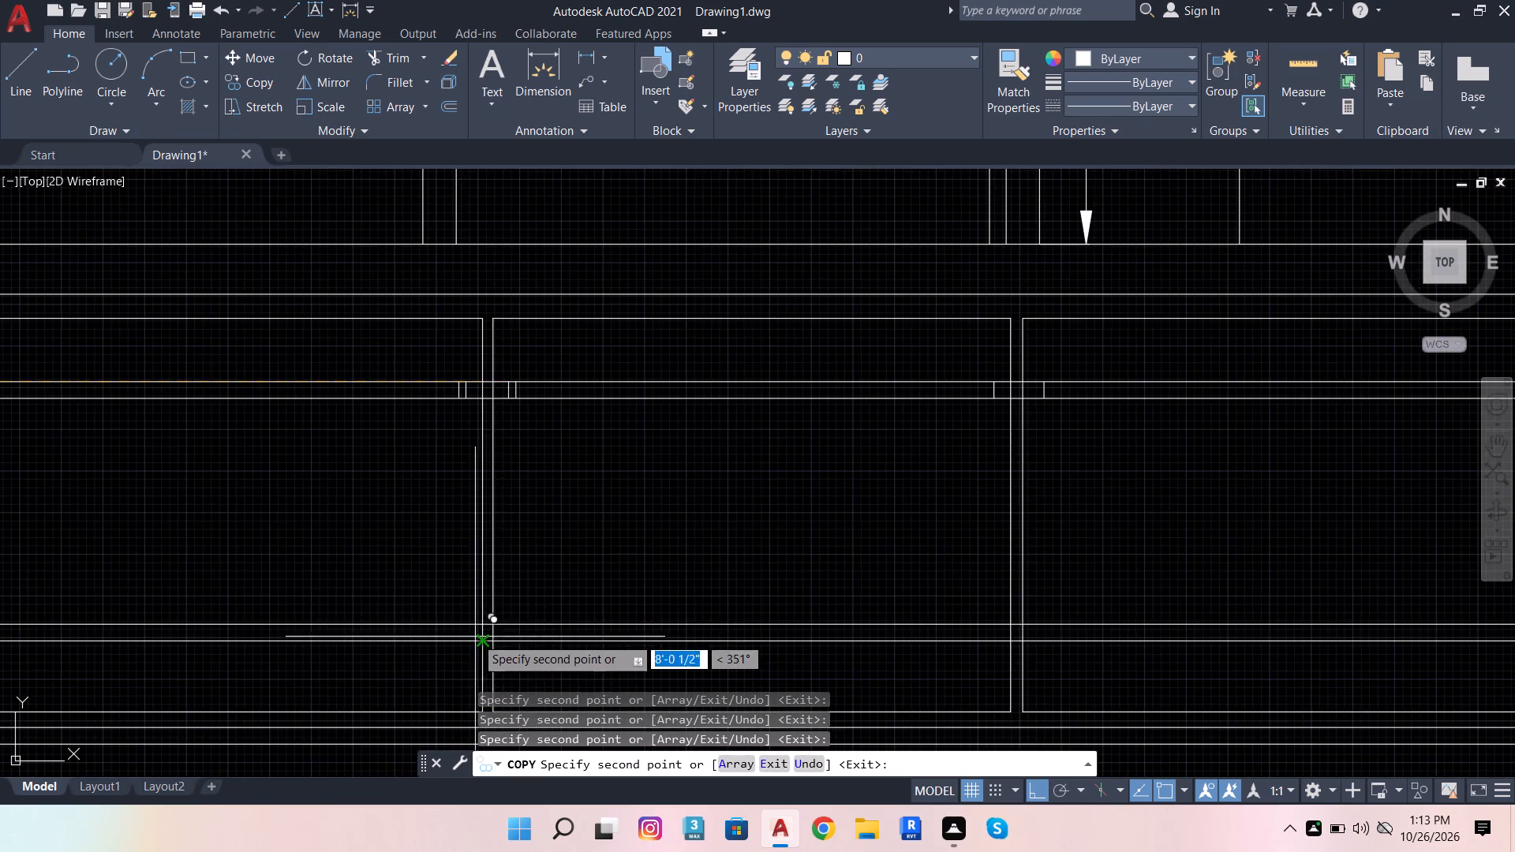
pyautogui.scroll(3, 475, 637)
pyautogui.click(501, 591)
pyautogui.scroll(-2, 501, 546)
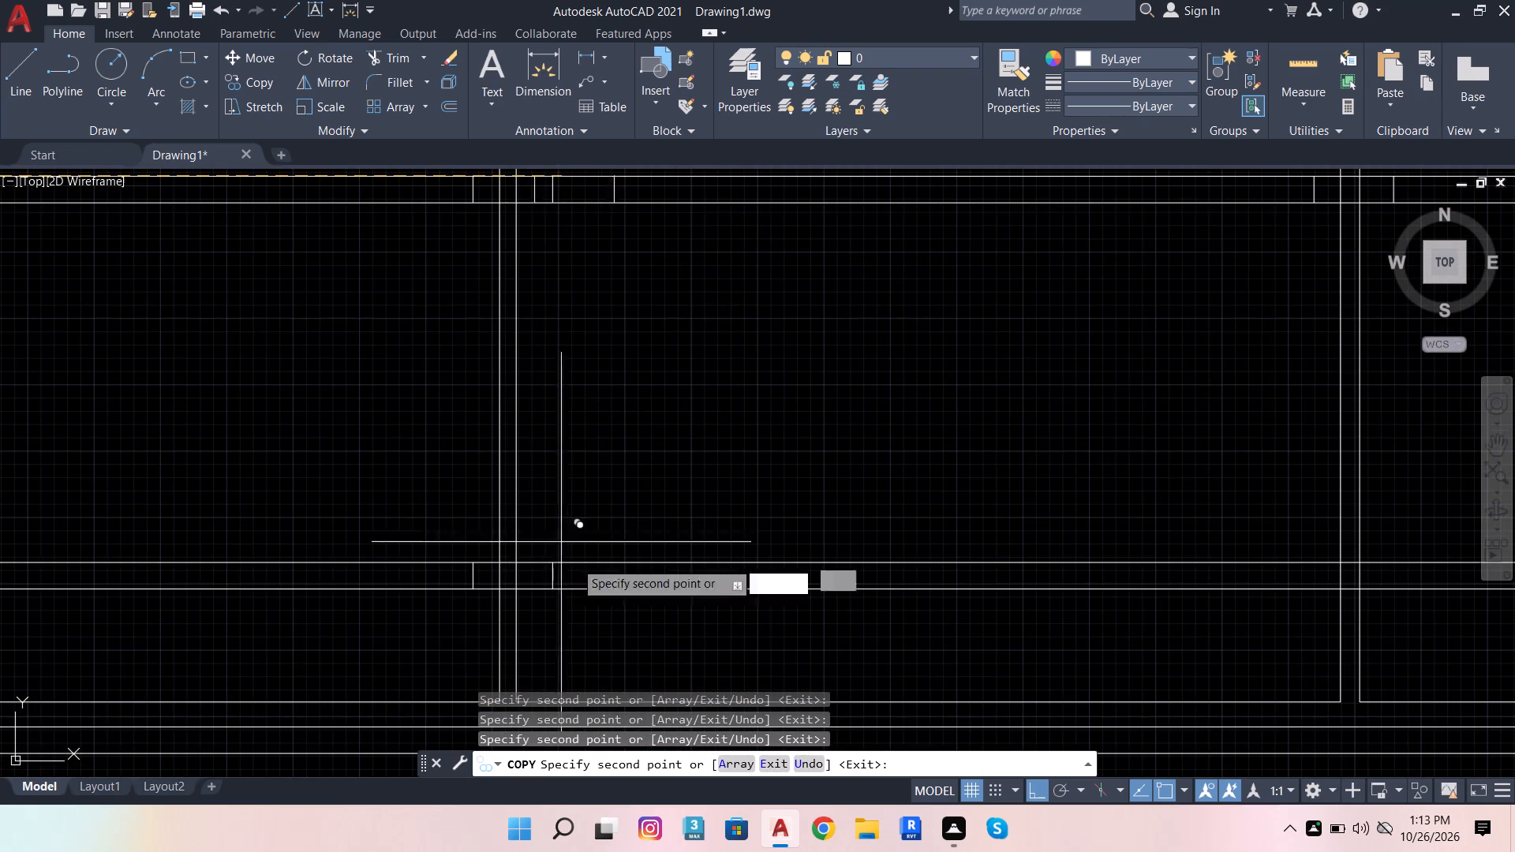
pyautogui.scroll(-2, 623, 615)
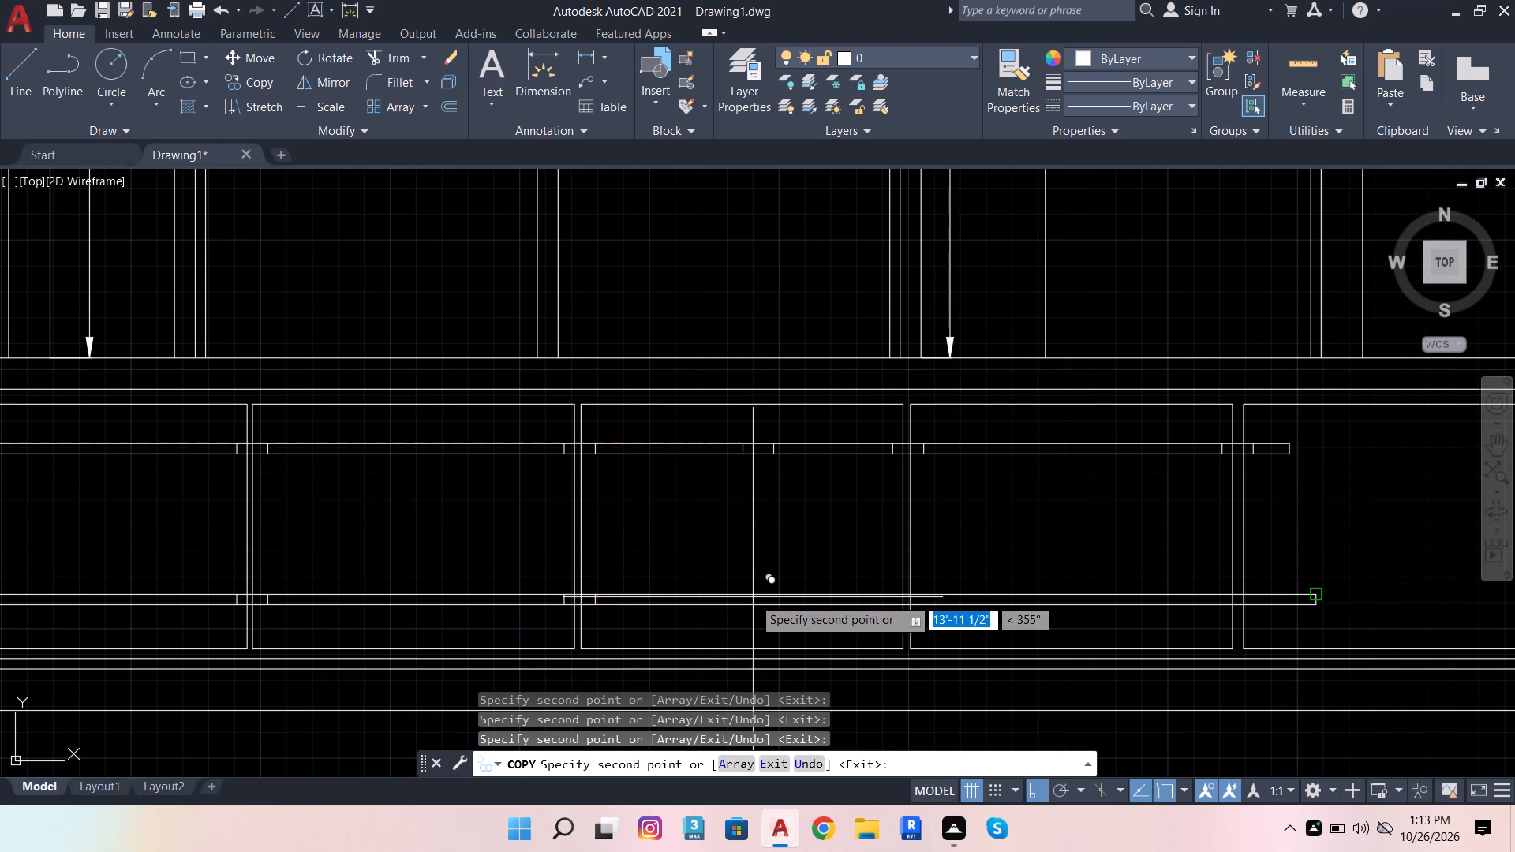
pyautogui.scroll(2, 924, 571)
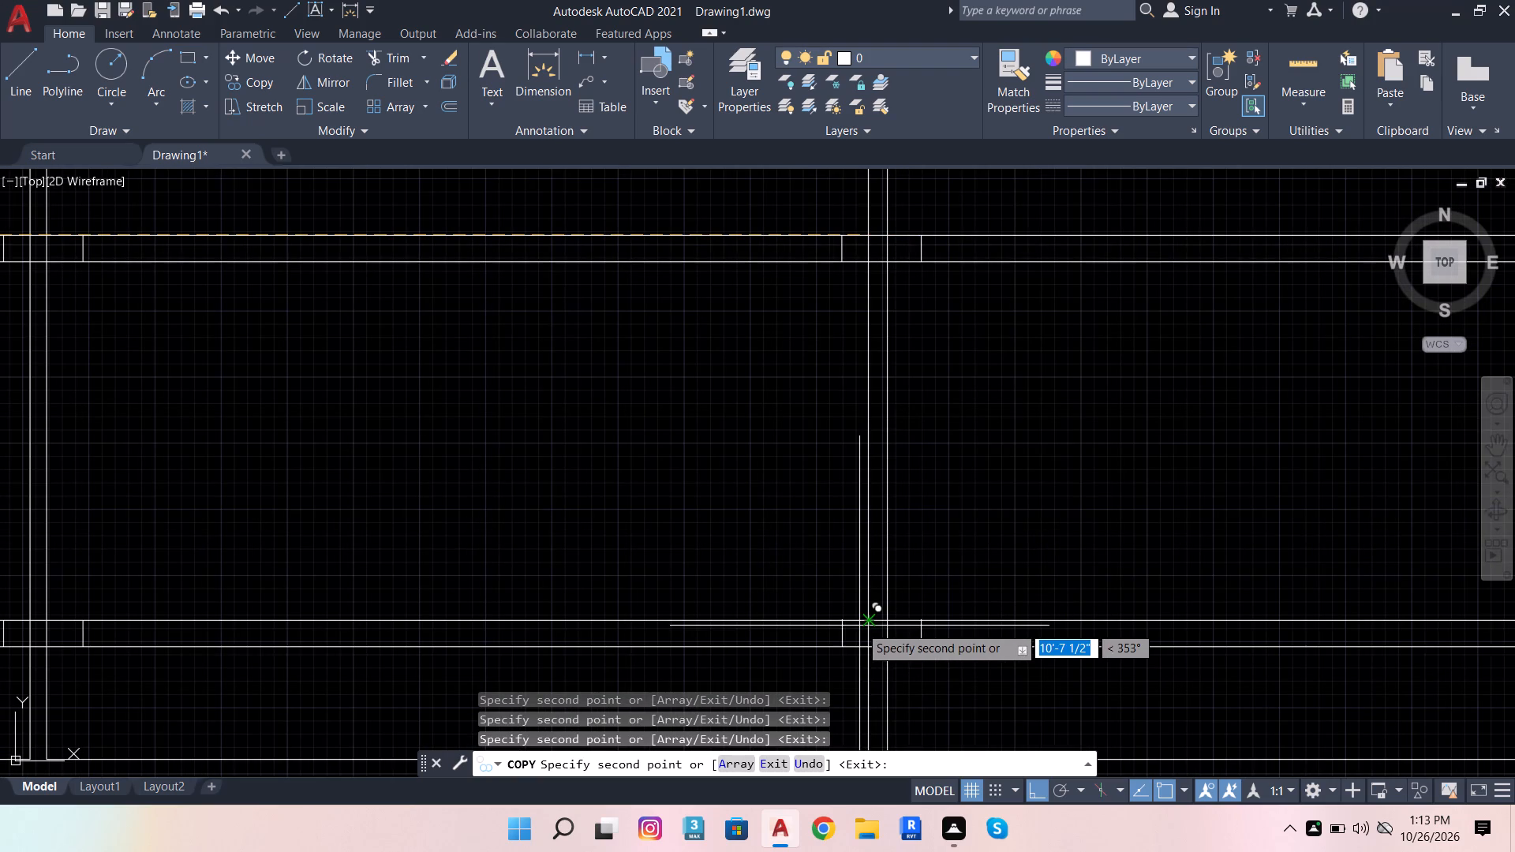
pyautogui.click(866, 618)
pyautogui.scroll(-4, 499, 642)
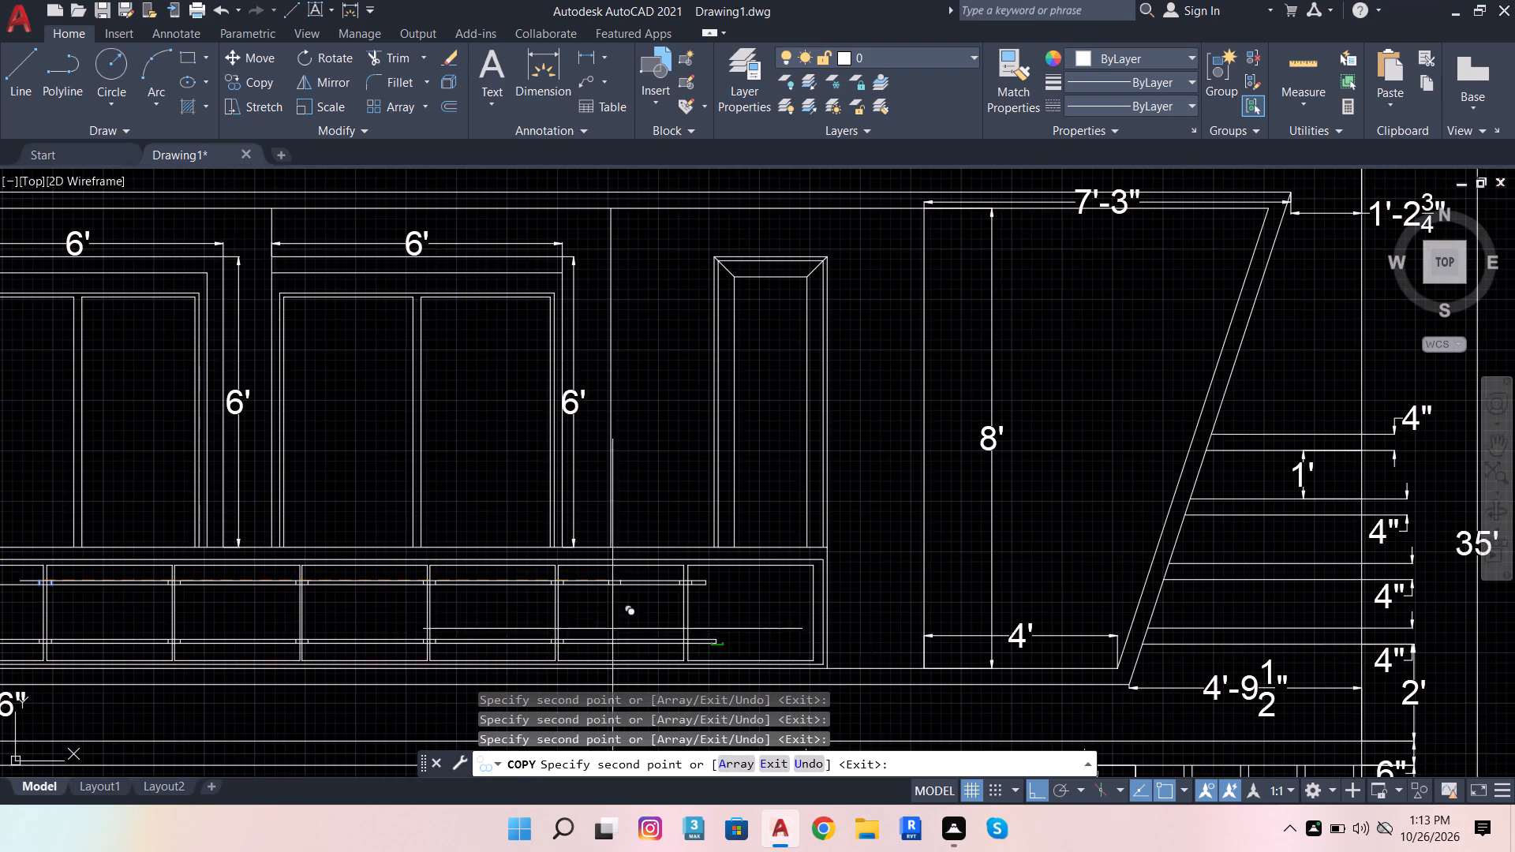
pyautogui.scroll(4, 656, 641)
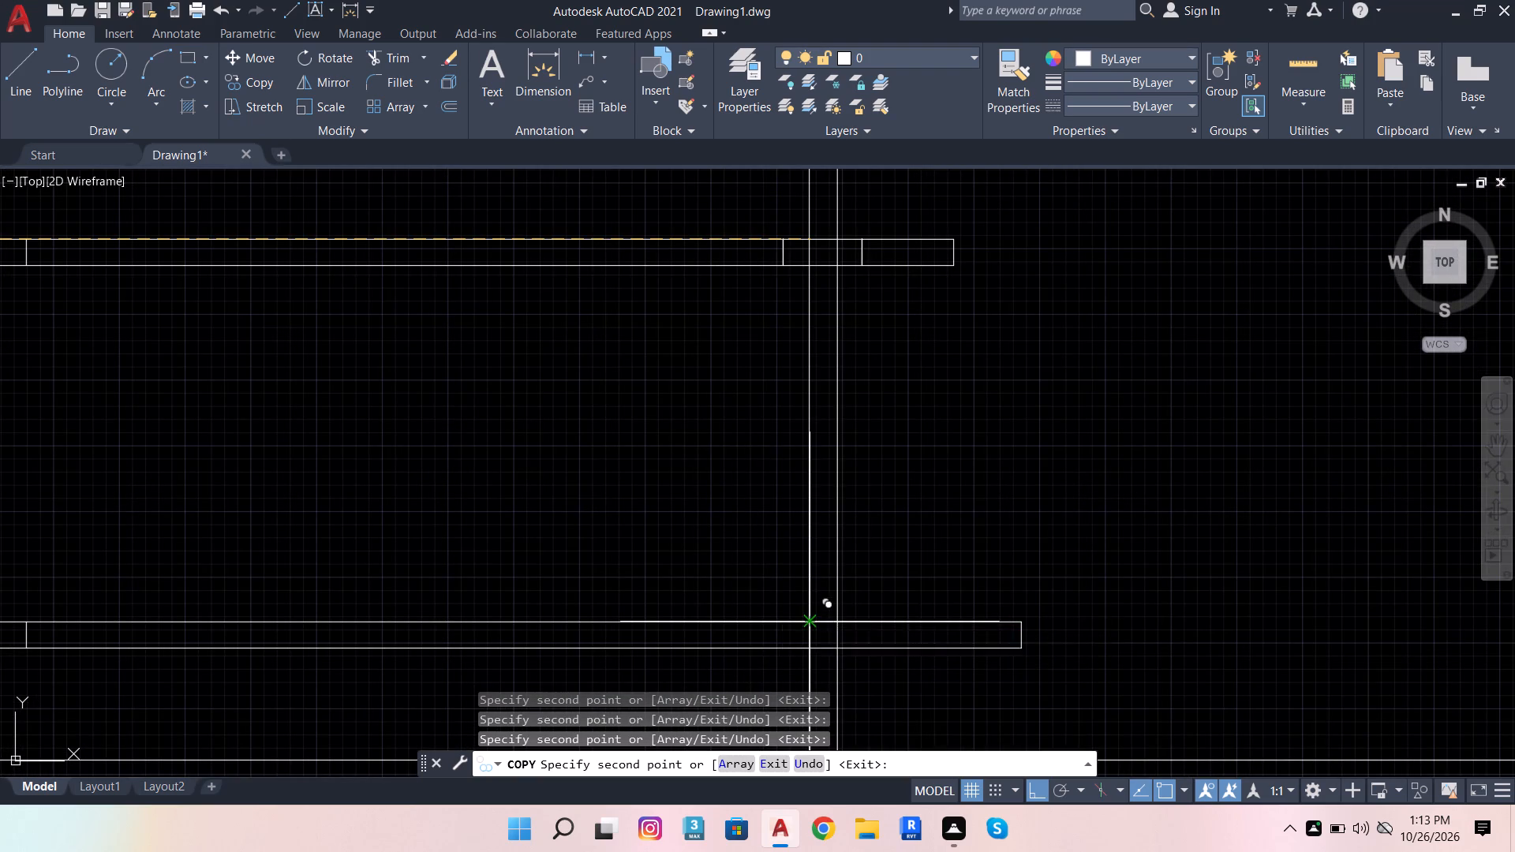
pyautogui.click(814, 619)
pyautogui.scroll(-2, 741, 621)
pyautogui.press('Escape')
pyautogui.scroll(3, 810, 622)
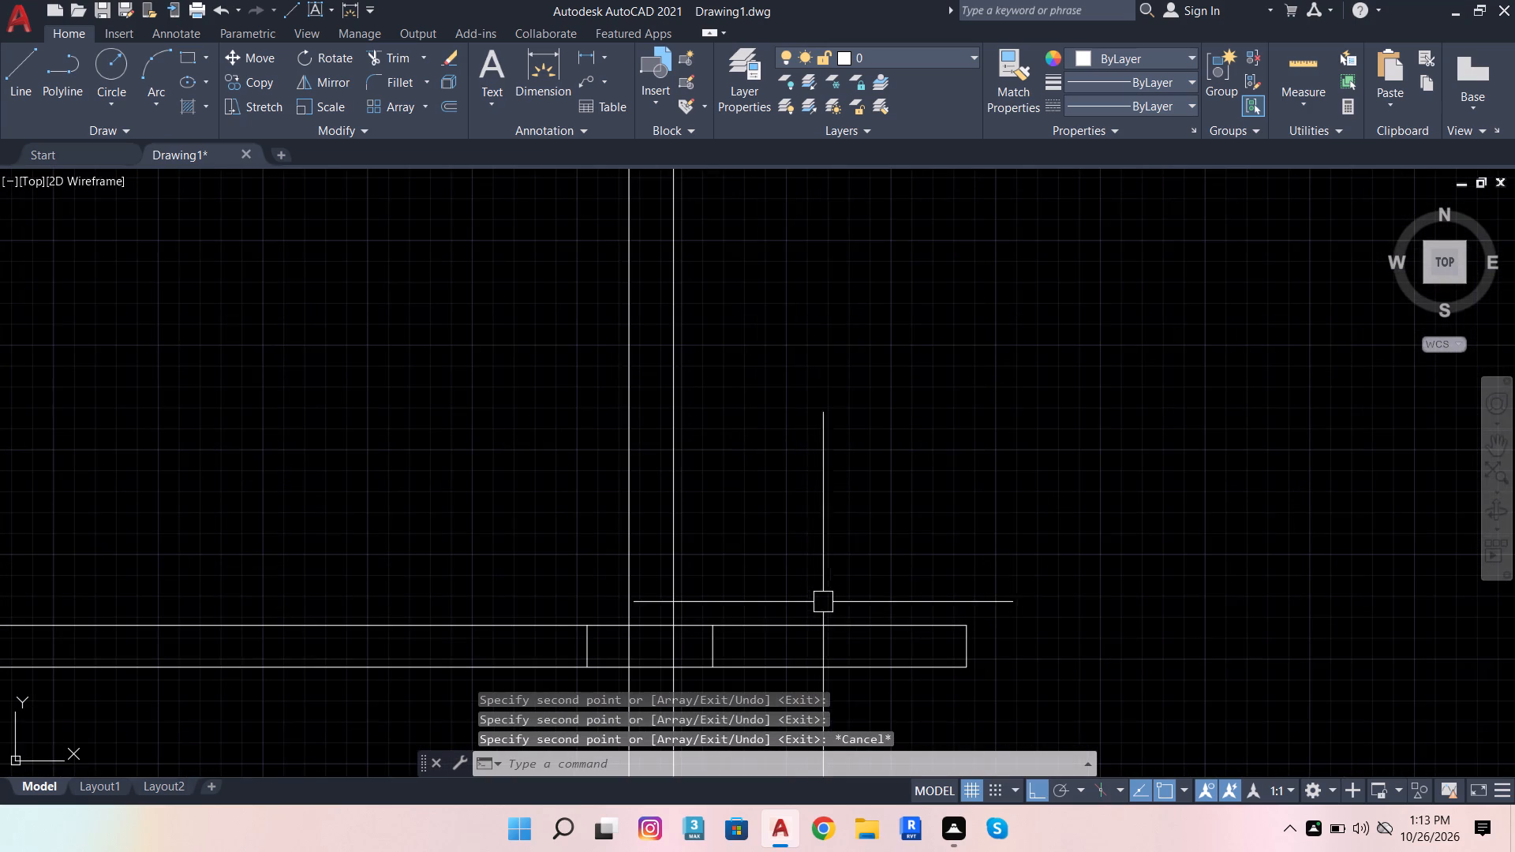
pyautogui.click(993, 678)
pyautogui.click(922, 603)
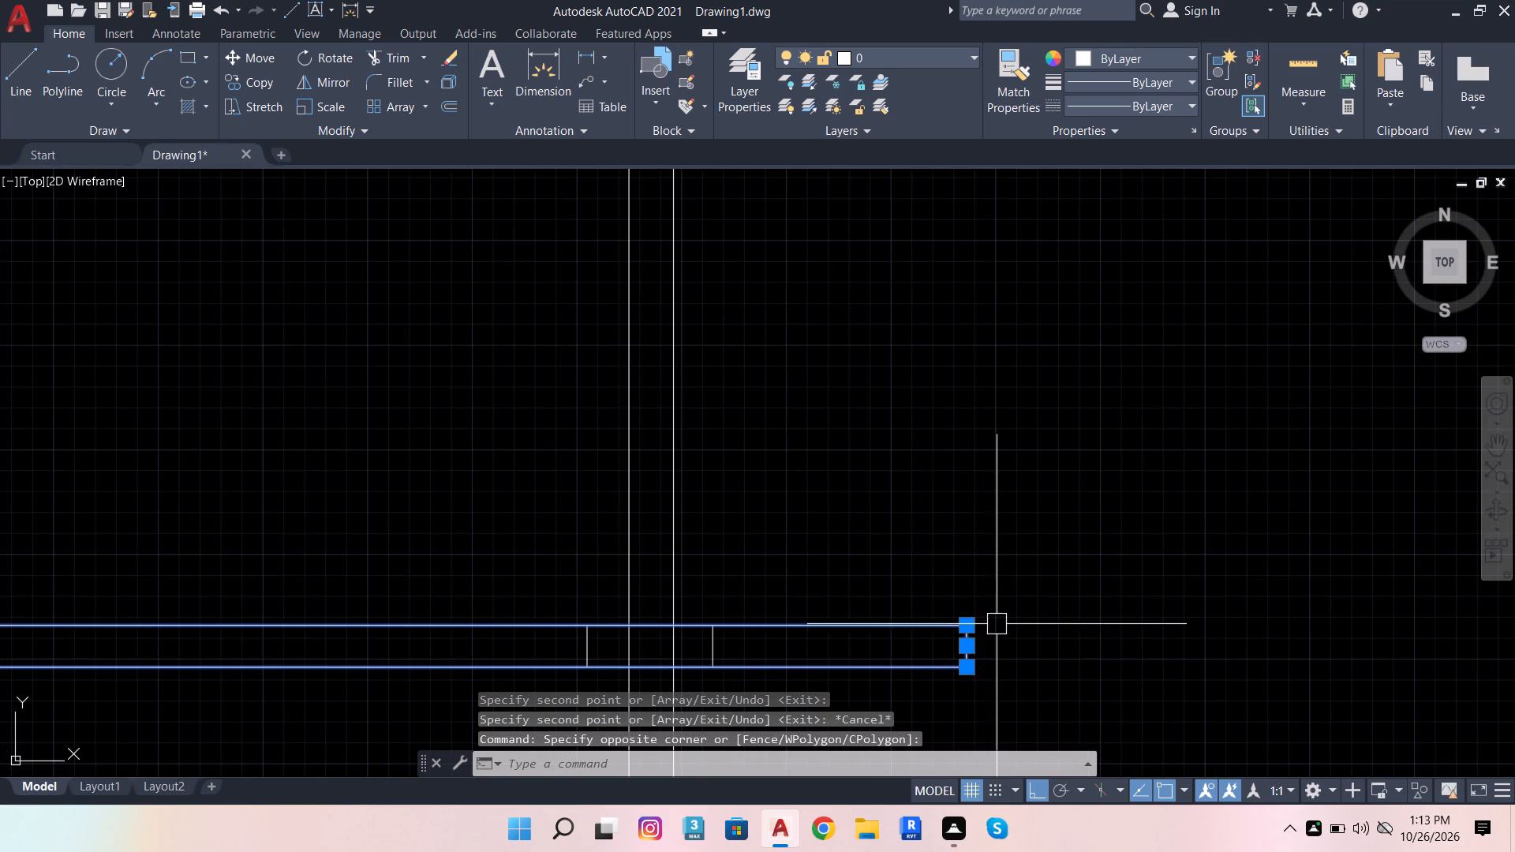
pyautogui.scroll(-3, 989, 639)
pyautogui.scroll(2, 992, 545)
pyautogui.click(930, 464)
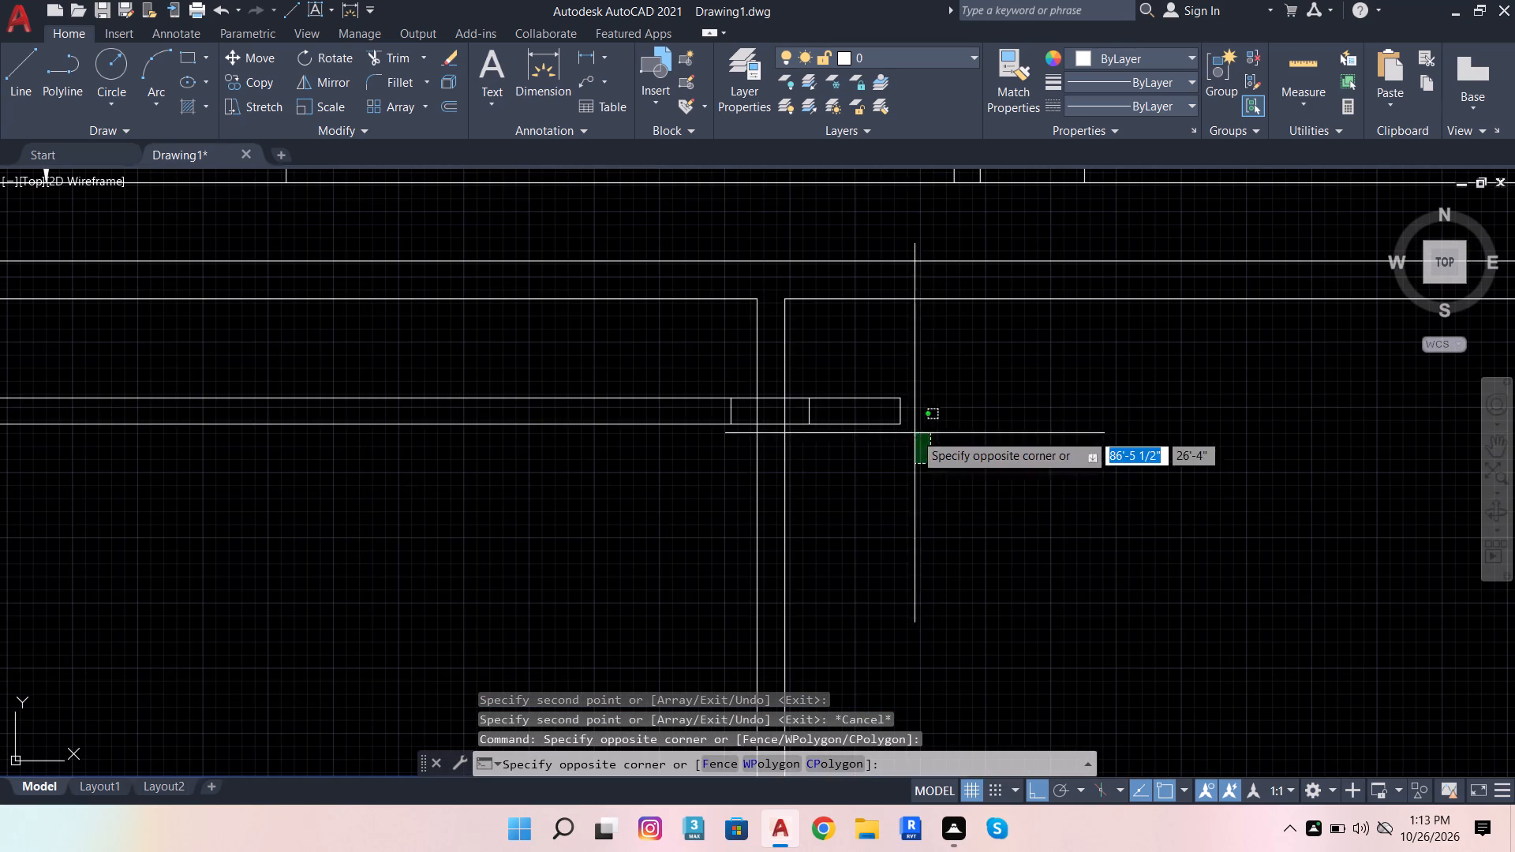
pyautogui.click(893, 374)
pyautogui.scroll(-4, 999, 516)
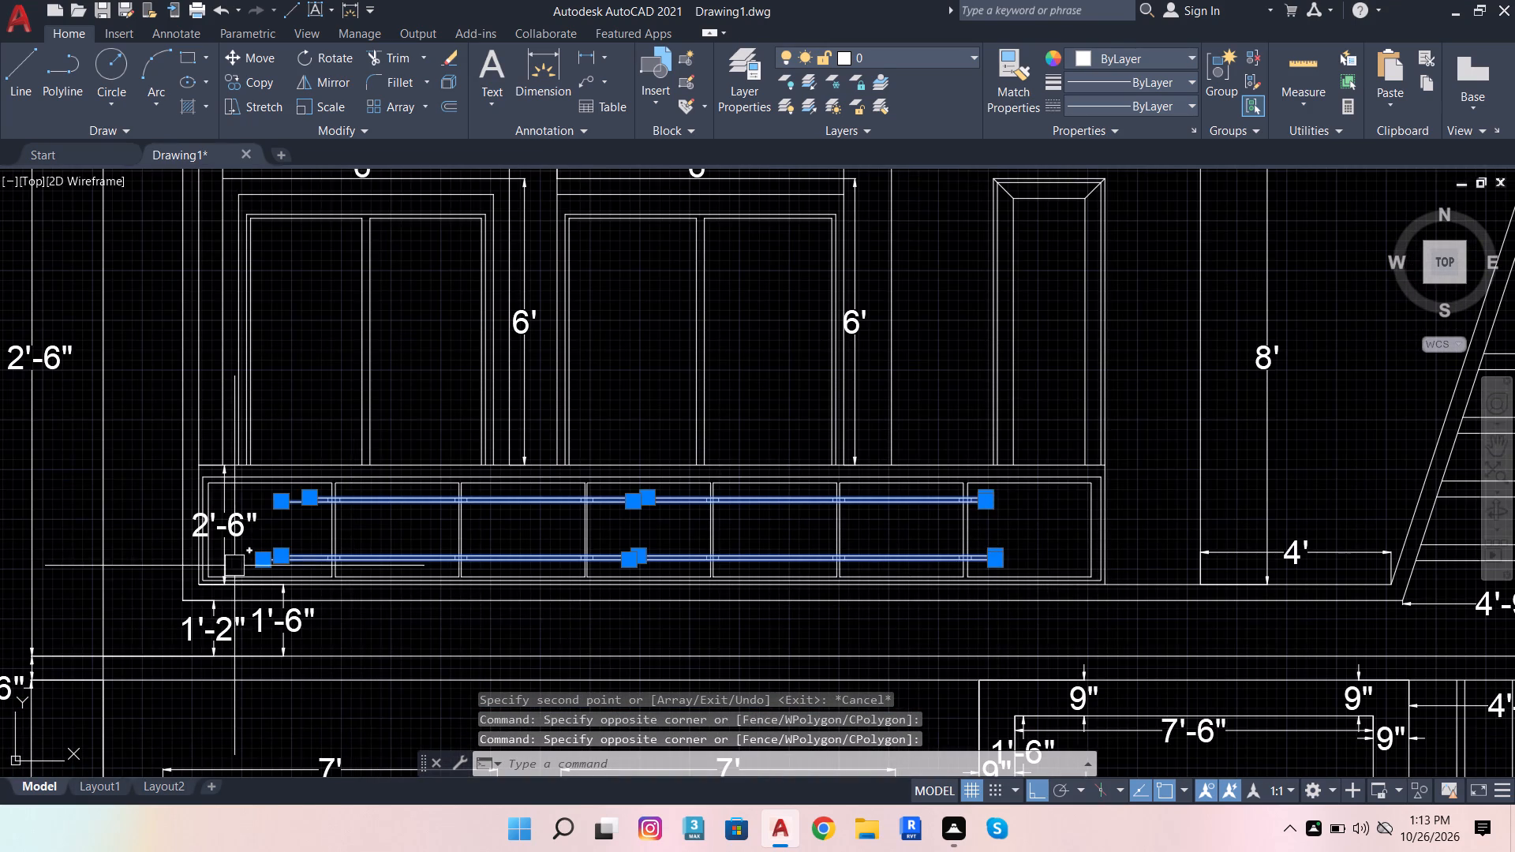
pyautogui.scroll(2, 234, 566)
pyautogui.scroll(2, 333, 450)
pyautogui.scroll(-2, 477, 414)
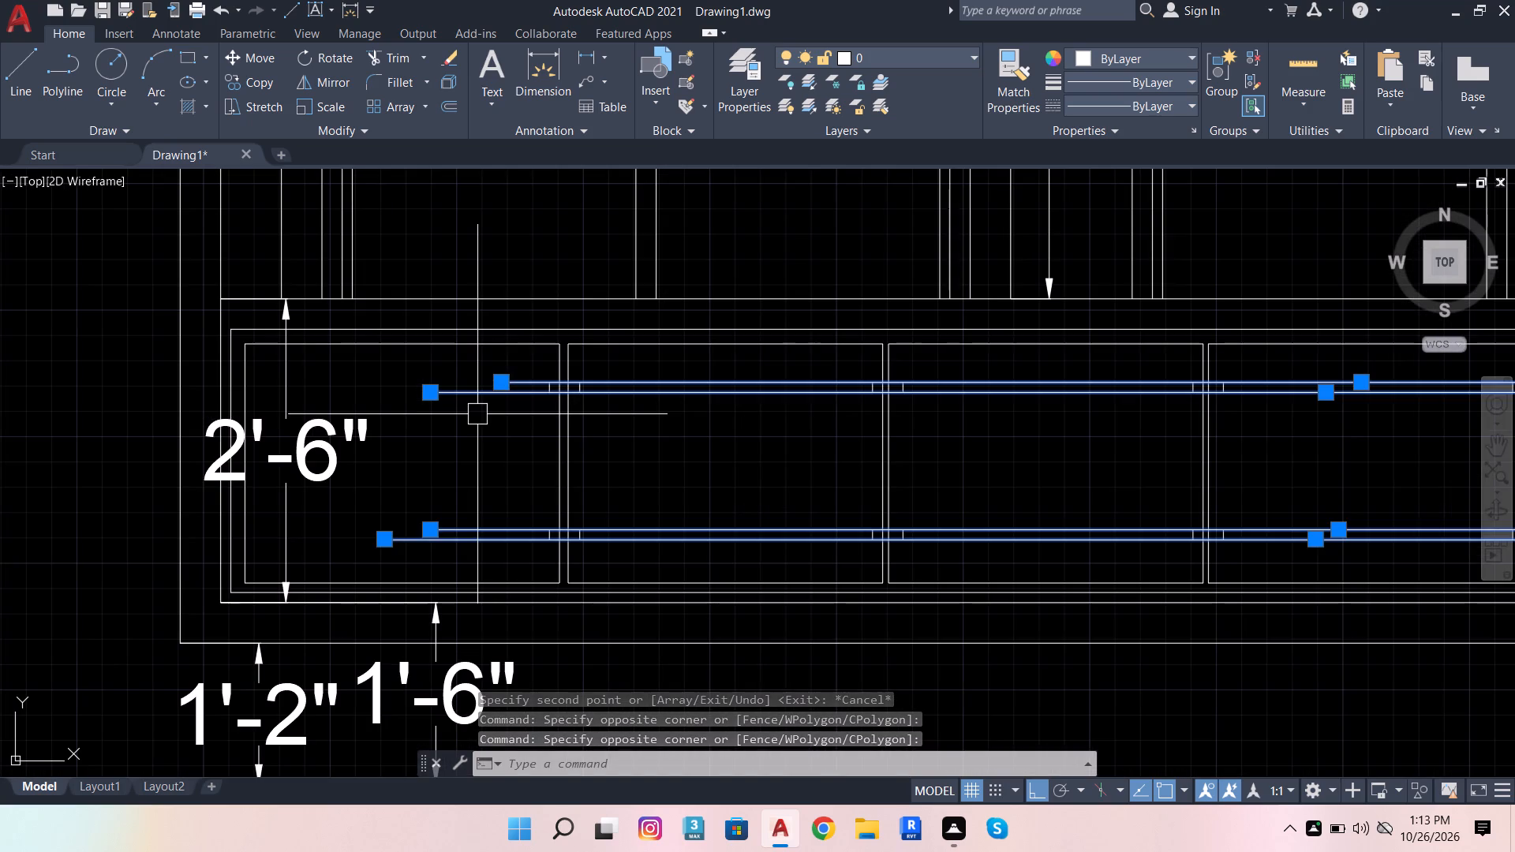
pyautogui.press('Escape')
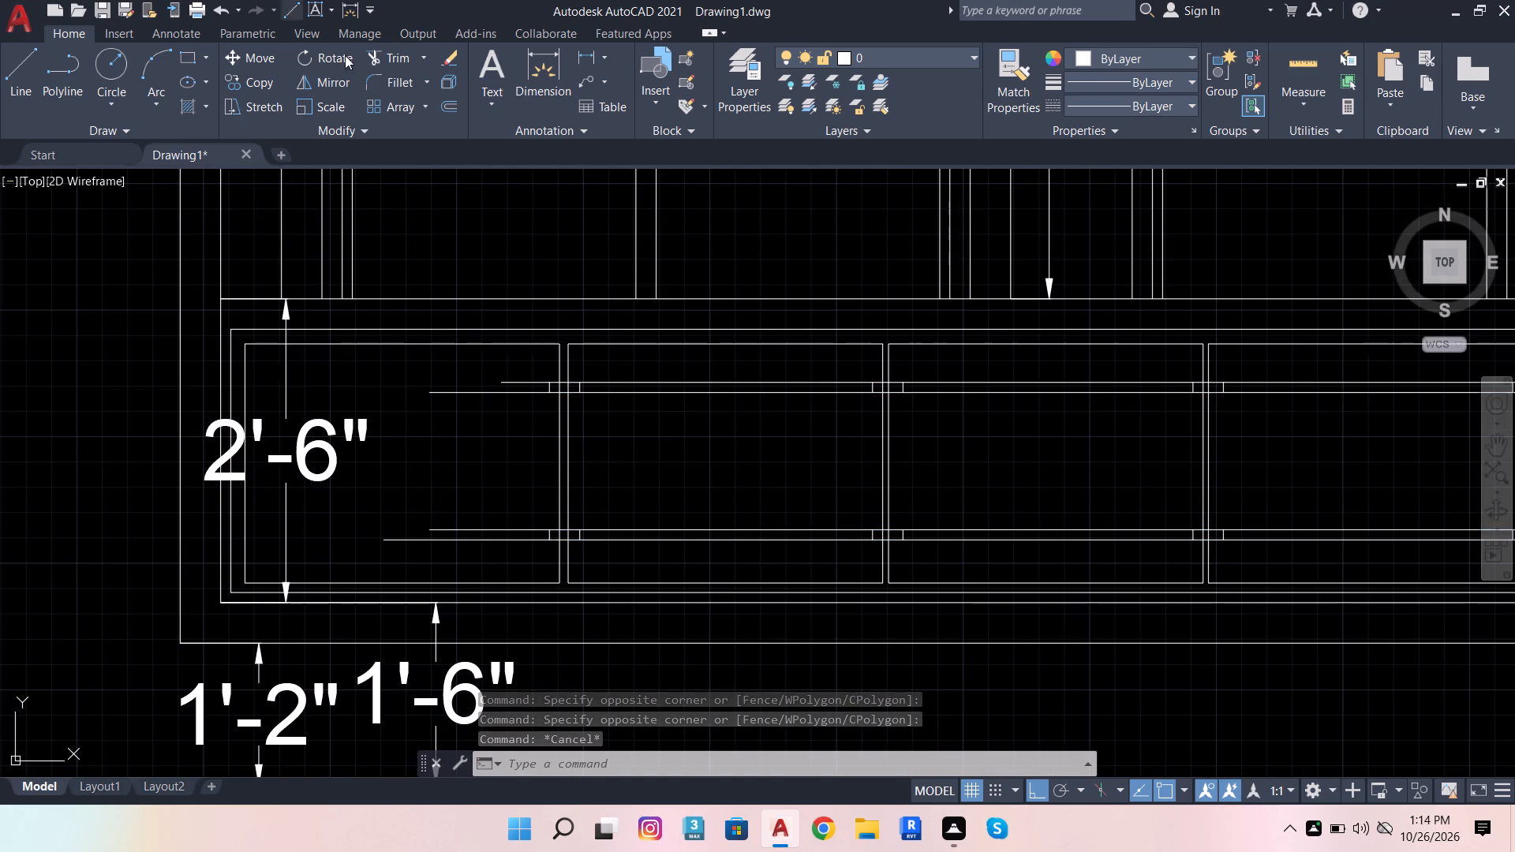
# Trim the upper and lower rail ends that extend into the first panel, back to the short line beside the first divider.
pyautogui.click(395, 54)
pyautogui.scroll(2, 487, 346)
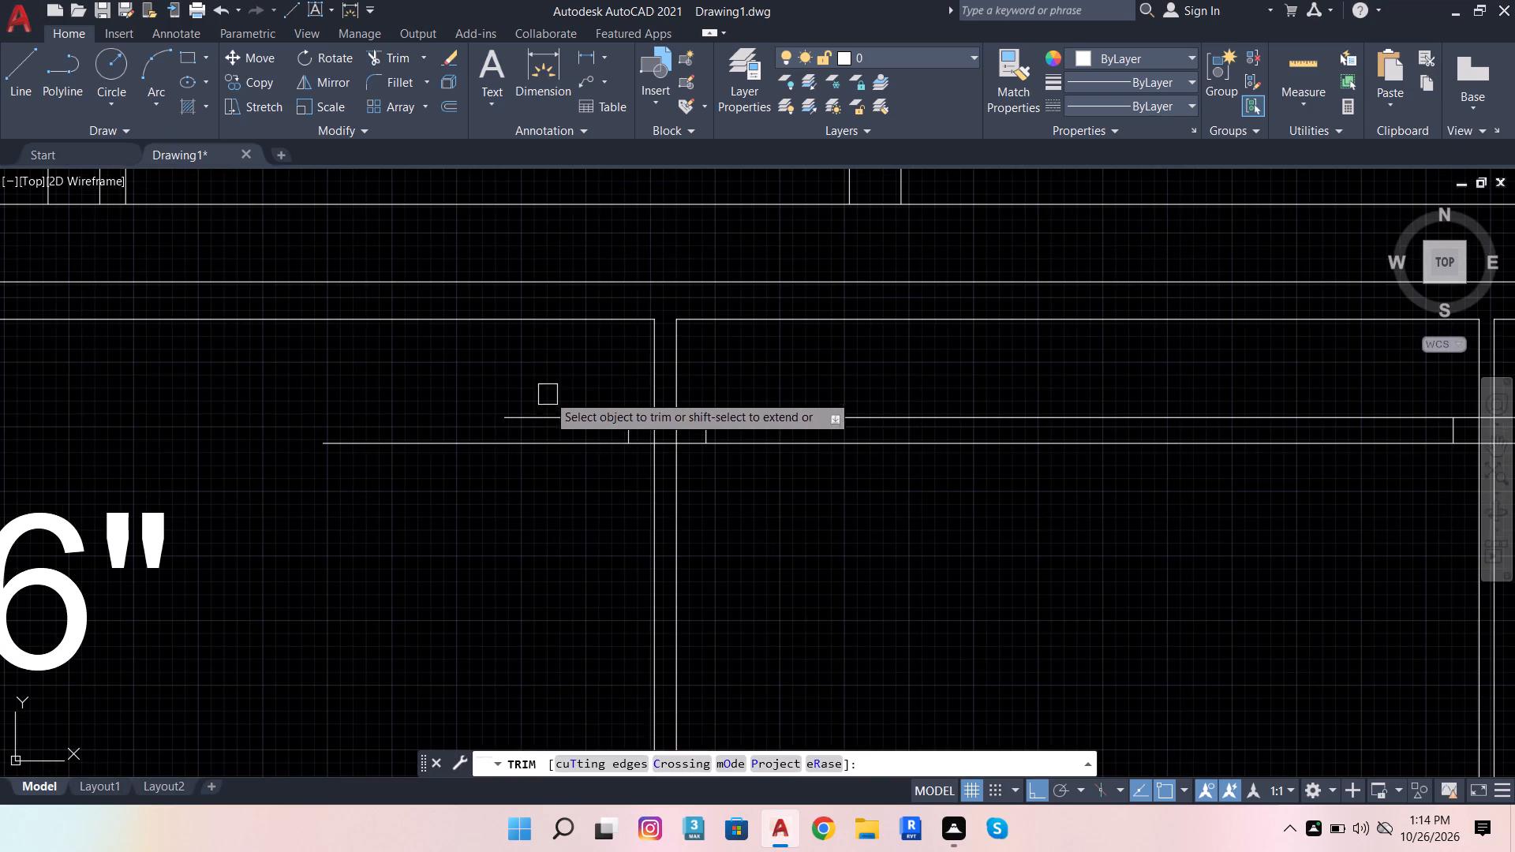
pyautogui.click(549, 390)
pyautogui.click(545, 495)
pyautogui.scroll(-1, 576, 405)
pyautogui.click(567, 578)
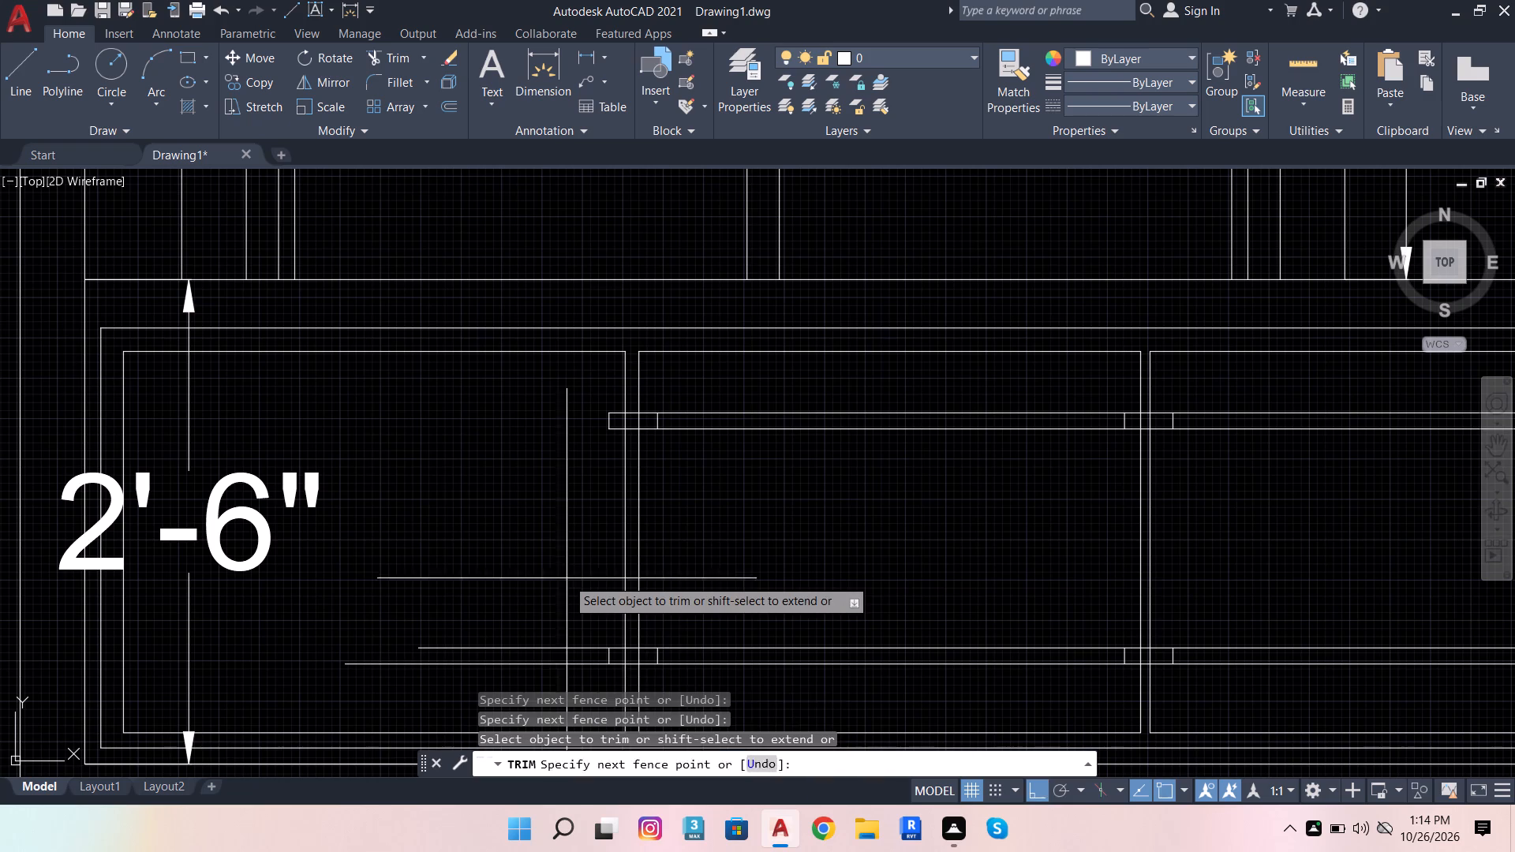
pyautogui.click(533, 696)
pyautogui.click(542, 665)
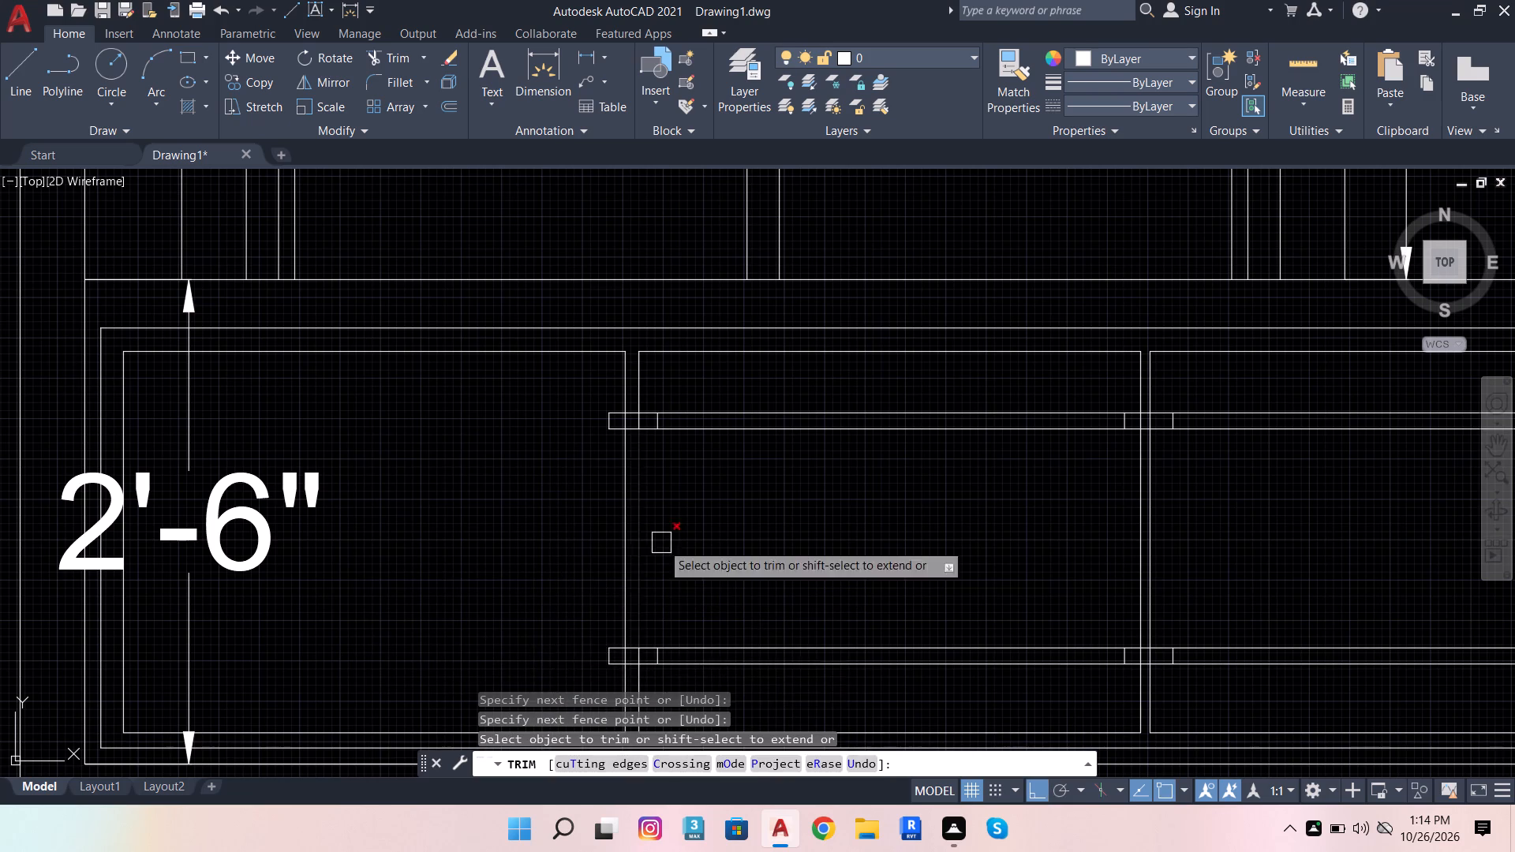
# Trim away both rails across the second, third and fourth panels, leaving only small rectangular connectors at the dividers.
pyautogui.scroll(2, 683, 679)
pyautogui.scroll(-3, 622, 524)
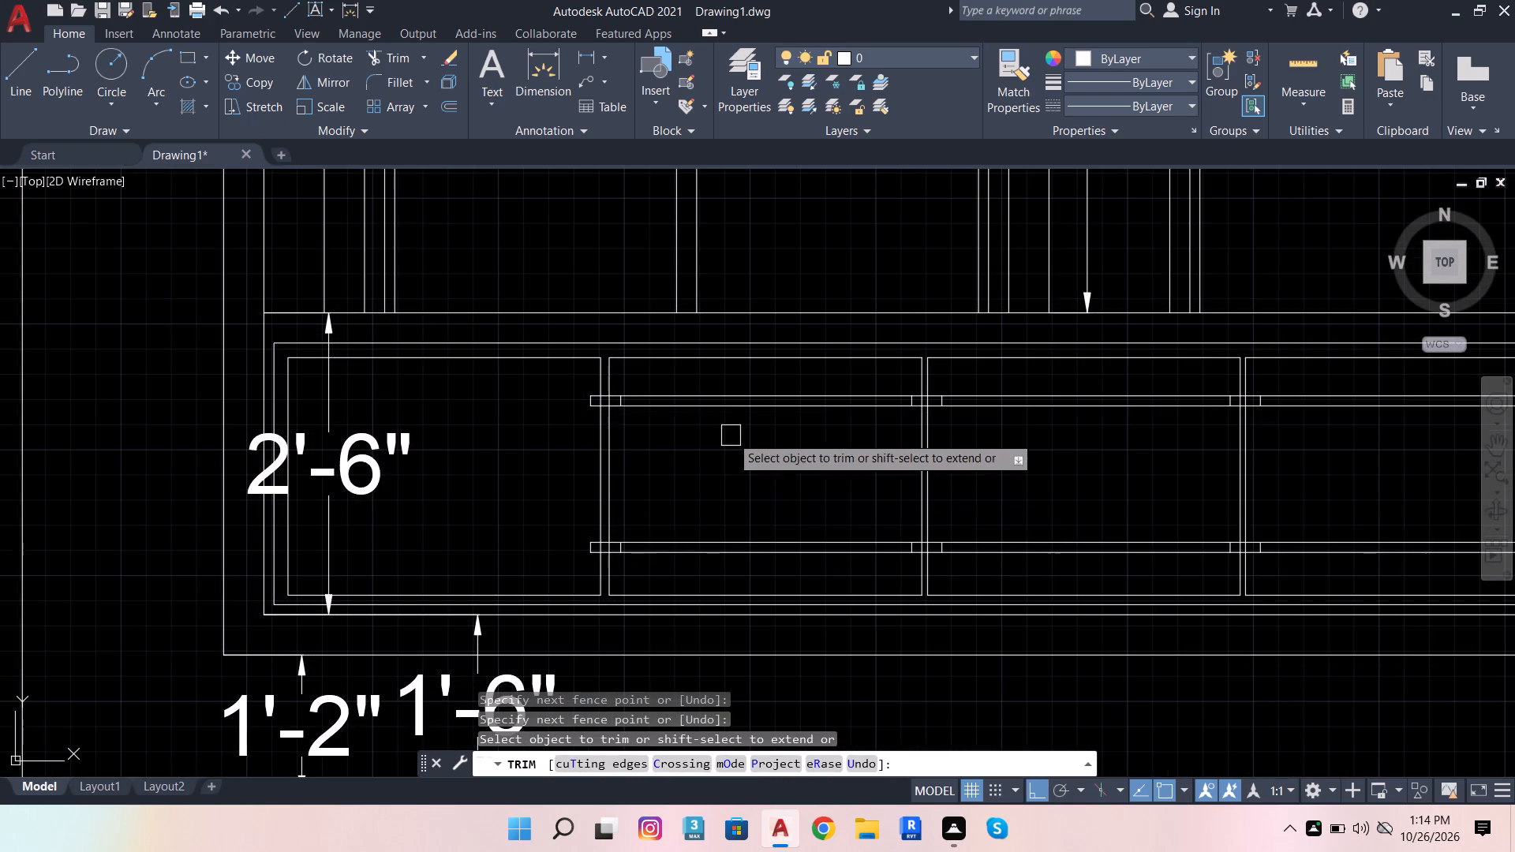
pyautogui.click(752, 380)
pyautogui.click(785, 572)
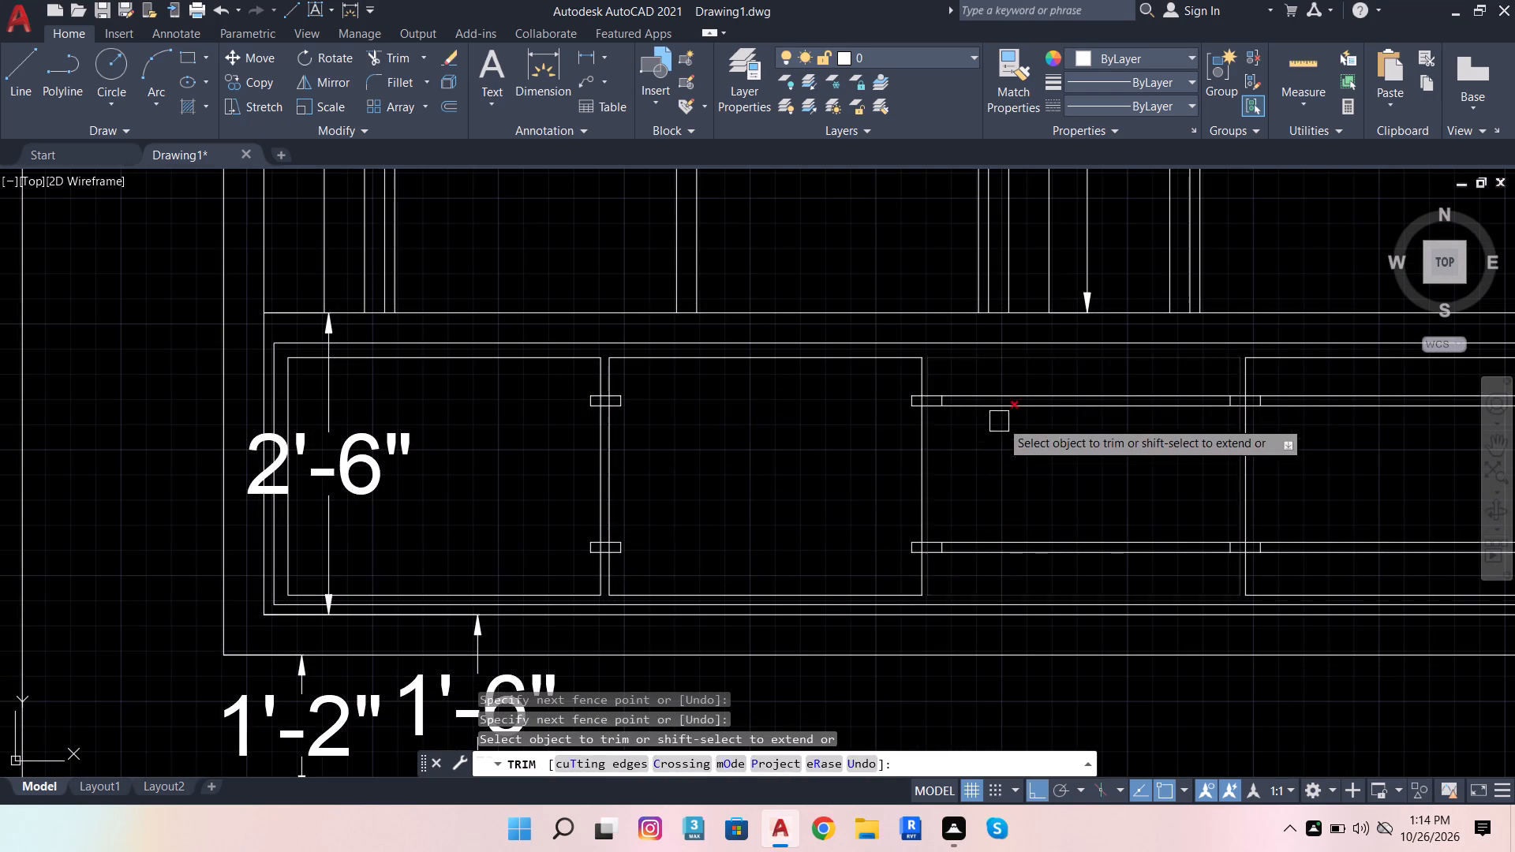
pyautogui.click(1029, 378)
pyautogui.click(1076, 574)
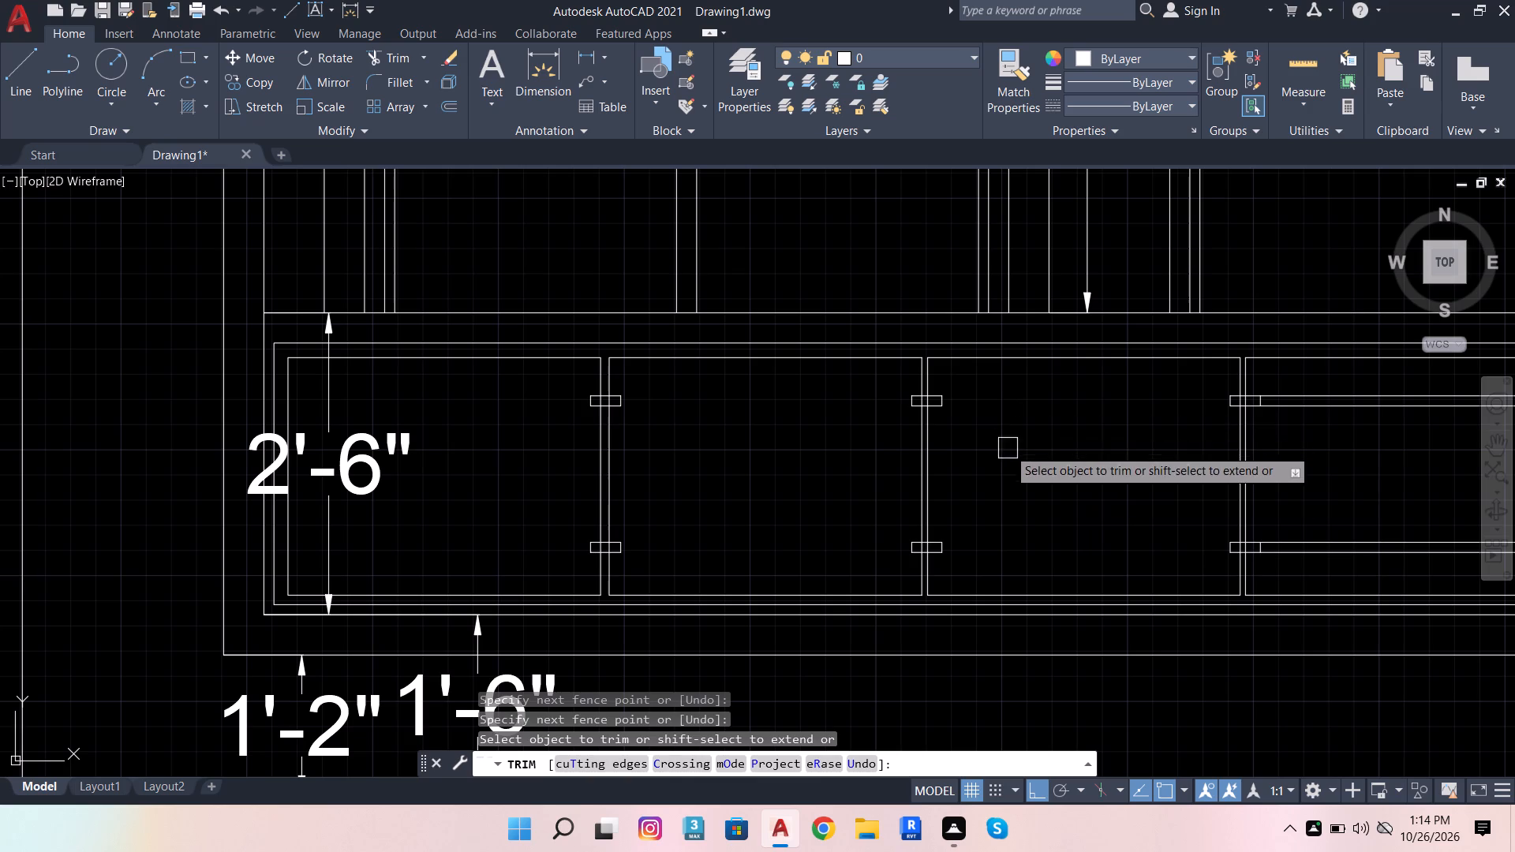
pyautogui.scroll(-2, 566, 446)
pyautogui.scroll(2, 871, 417)
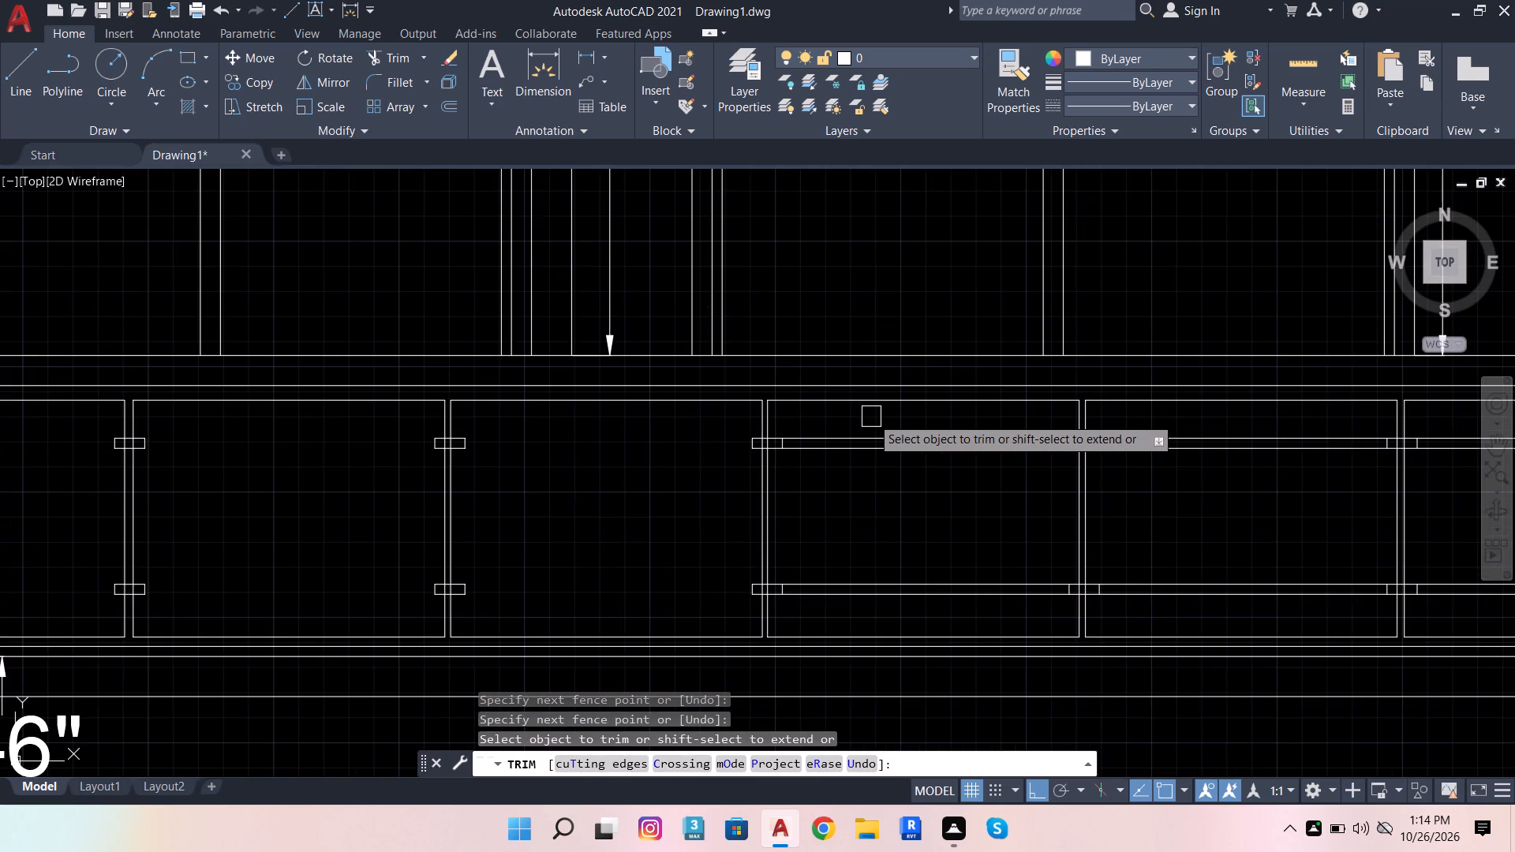
pyautogui.click(915, 424)
pyautogui.click(928, 612)
# Trim away both rails across the fifth and sixth panels, leaving only the connectors at the dividers.
pyautogui.scroll(-1, 279, 579)
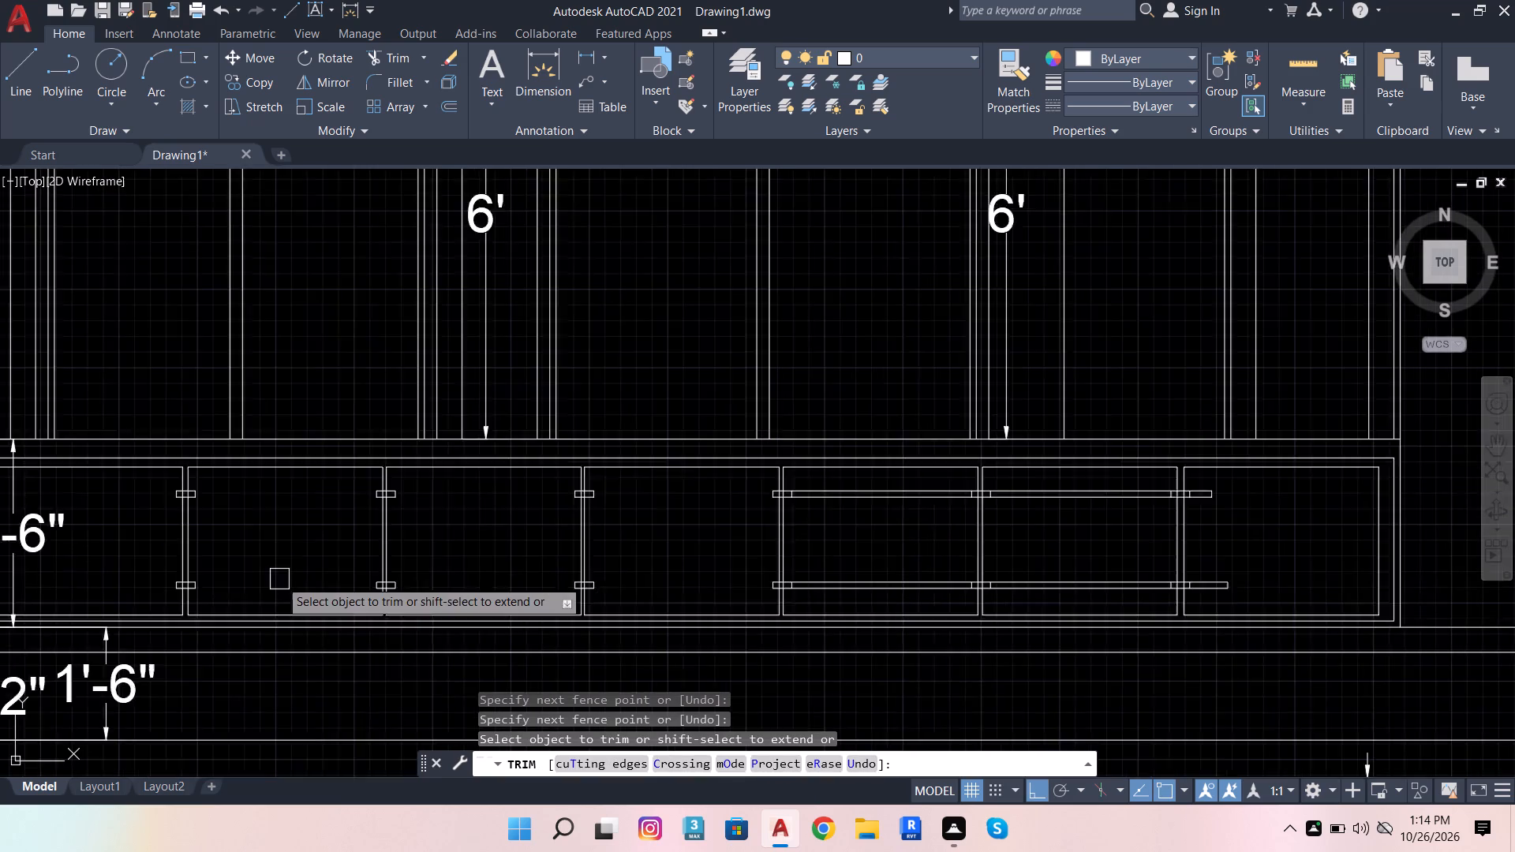
pyautogui.scroll(-1, 279, 579)
pyautogui.scroll(3, 637, 540)
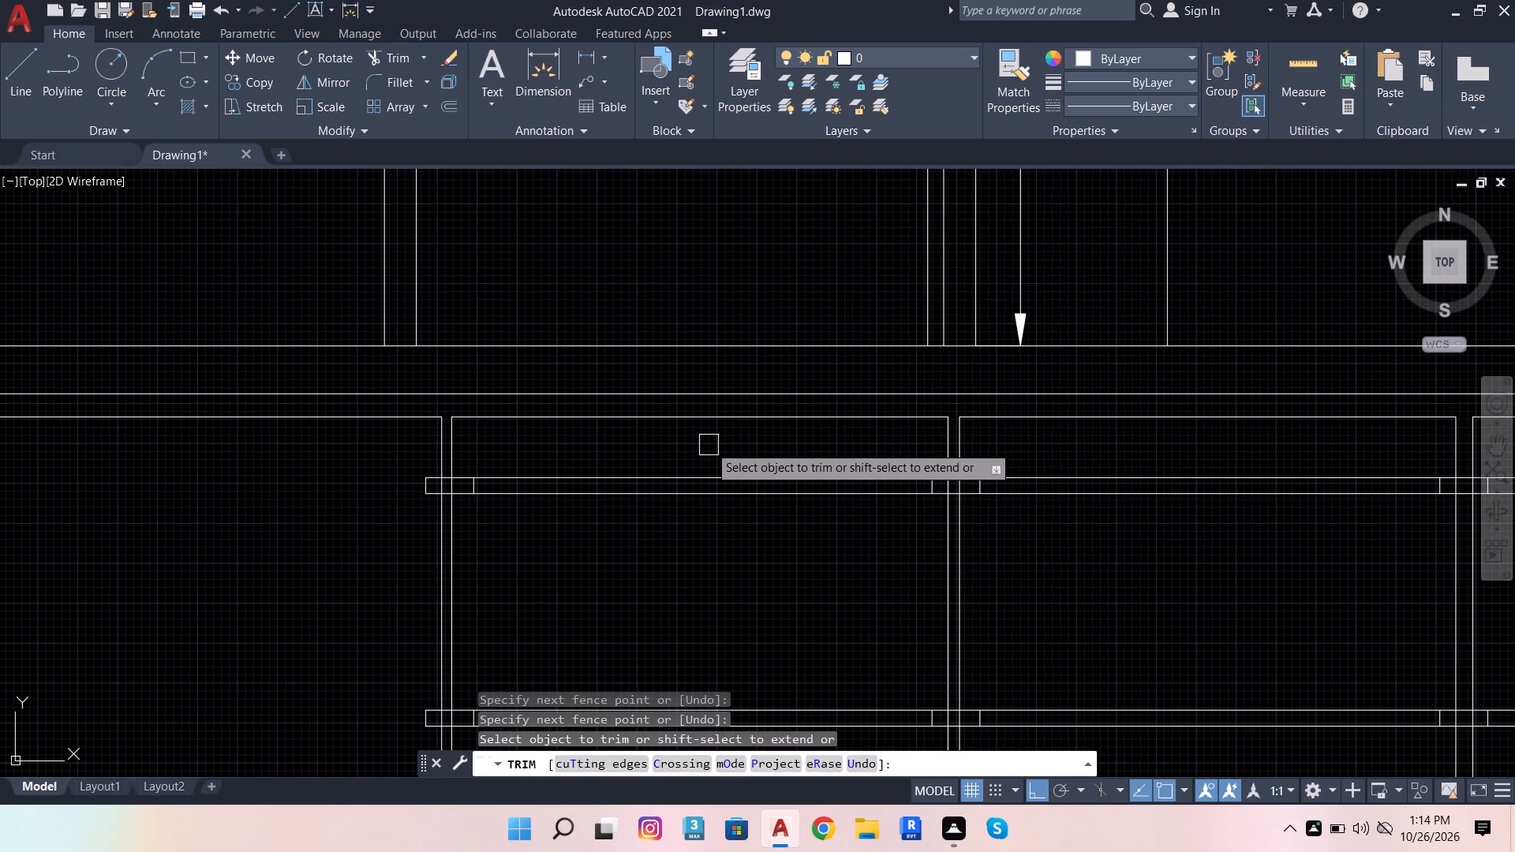
pyautogui.click(709, 445)
pyautogui.scroll(-2, 703, 476)
pyautogui.scroll(2, 719, 574)
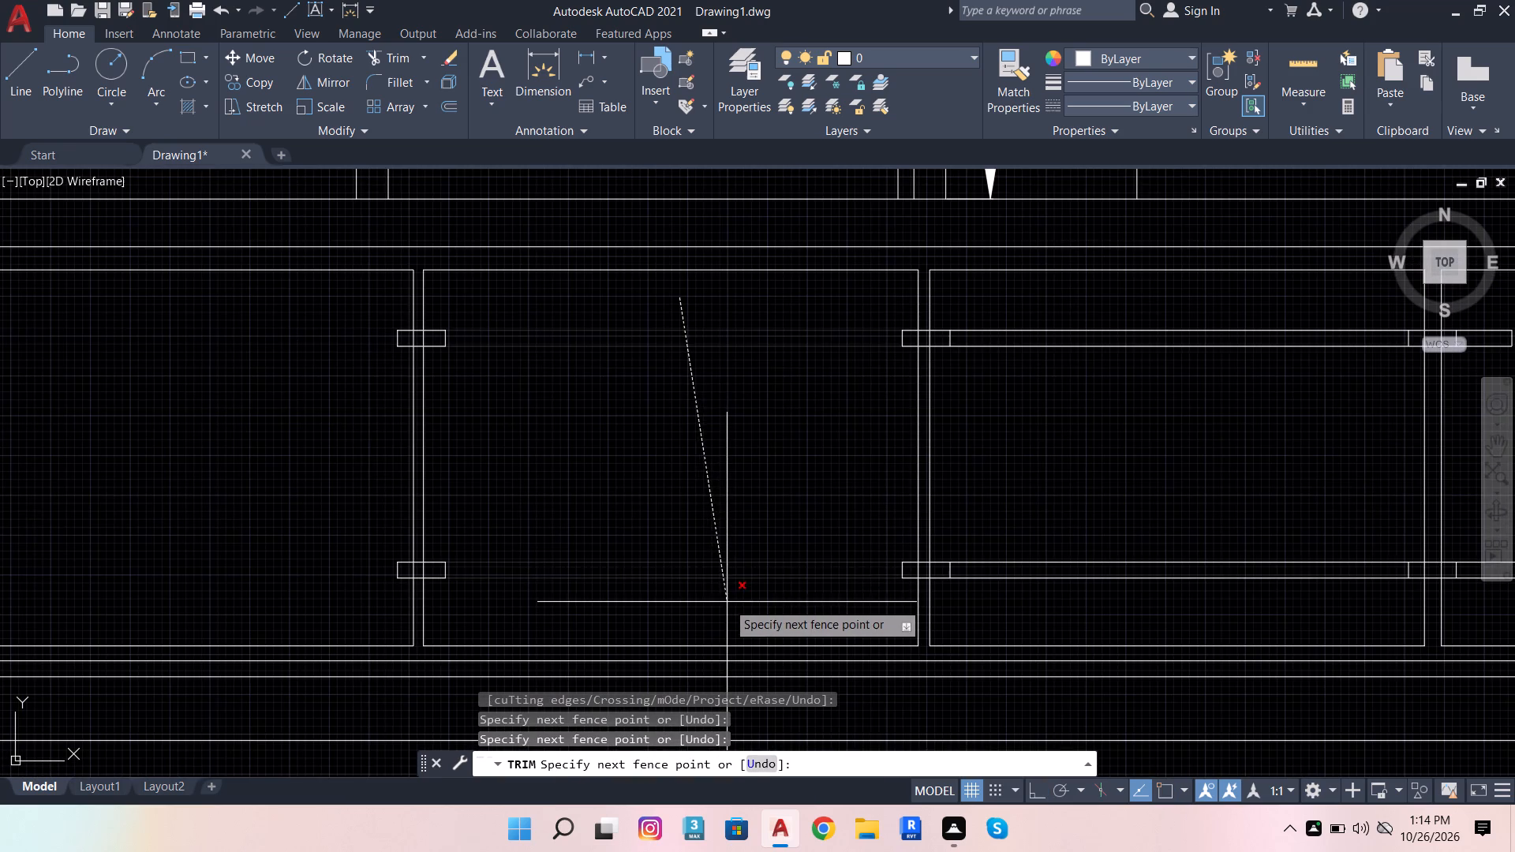
pyautogui.click(727, 602)
pyautogui.scroll(-2, 838, 551)
pyautogui.scroll(2, 974, 467)
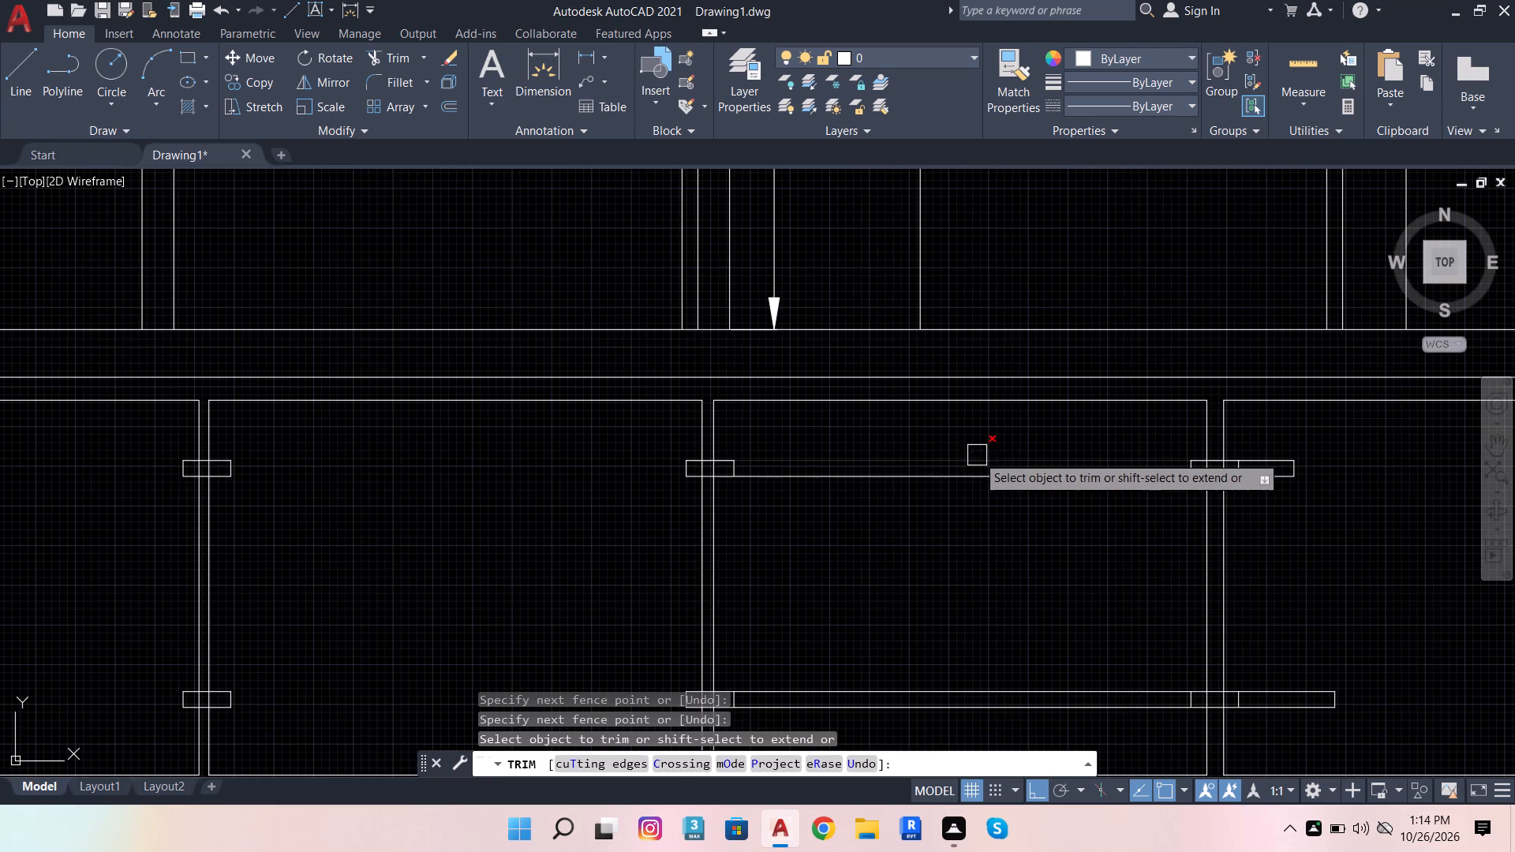
pyautogui.click(983, 440)
pyautogui.scroll(-2, 973, 548)
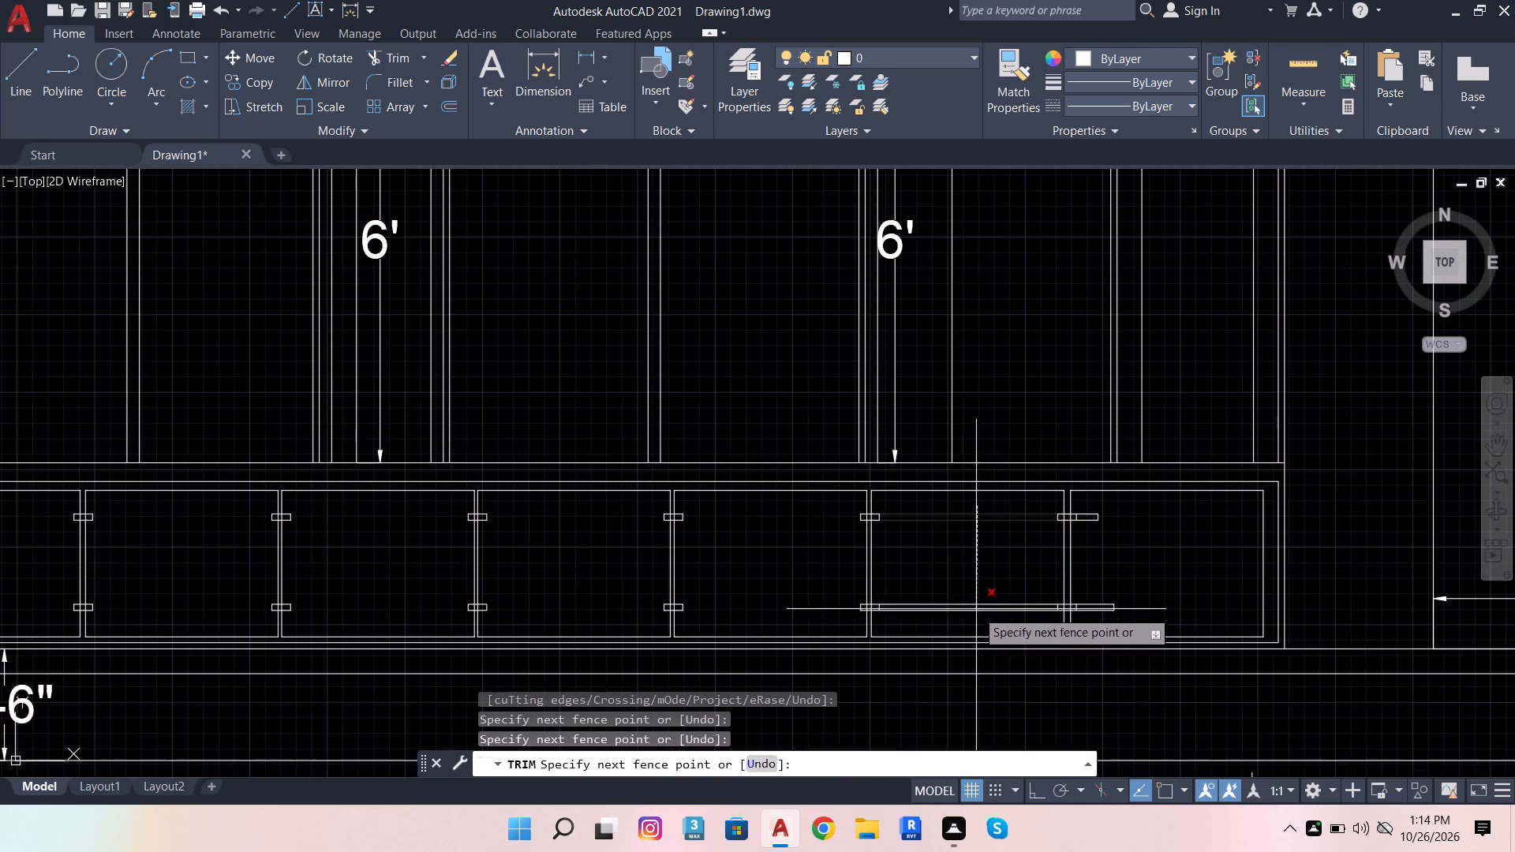
pyautogui.scroll(1, 976, 627)
pyautogui.click(976, 629)
# Trim off the upper and lower rail ends, including their closing vertical lines, beyond the last divider's connectors in the seventh panel.
pyautogui.scroll(2, 1164, 463)
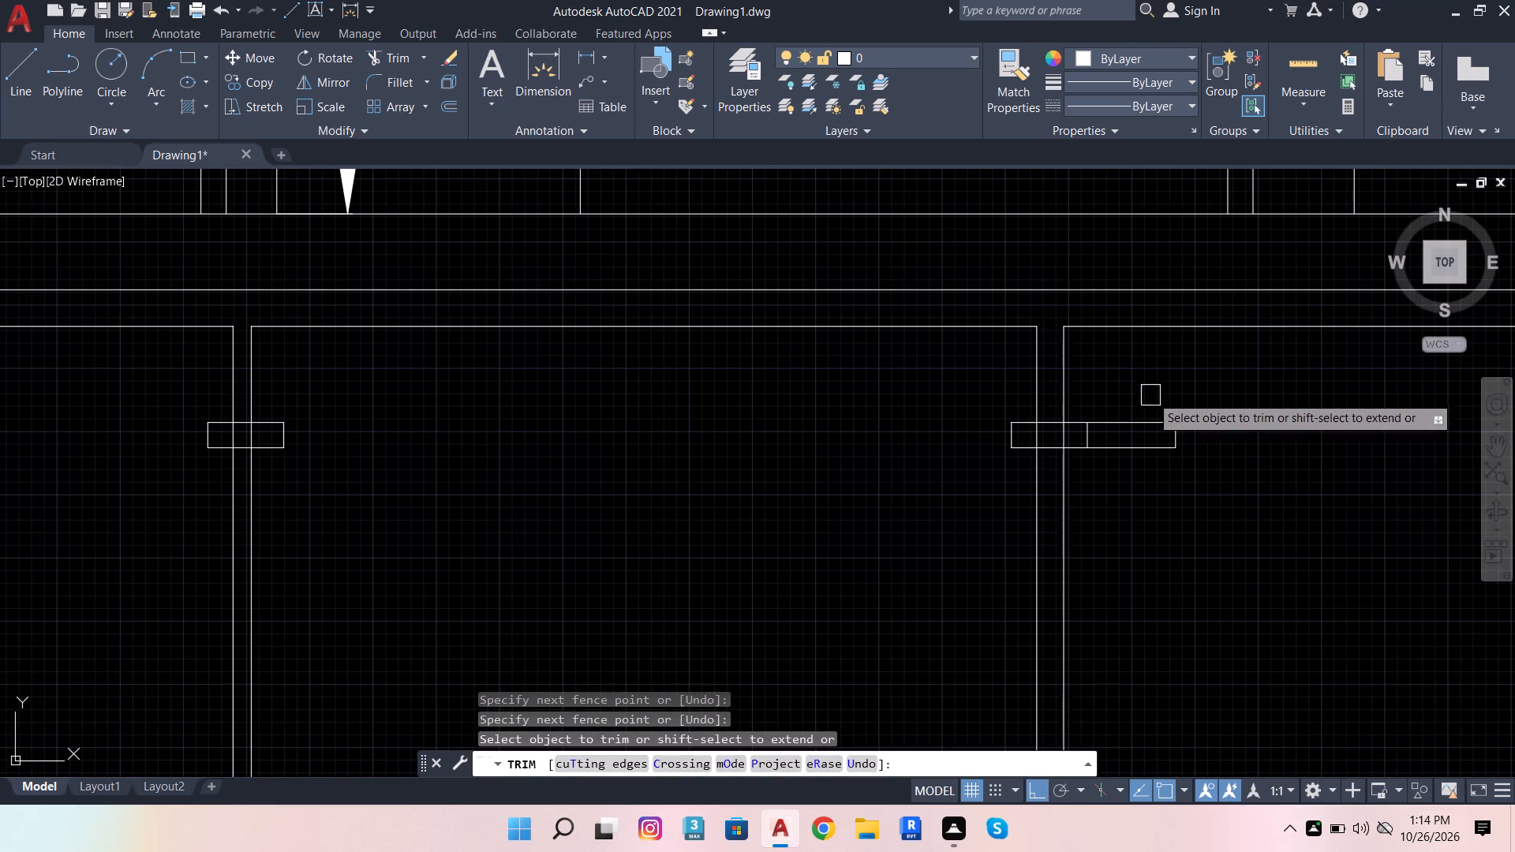
pyautogui.click(1150, 391)
pyautogui.click(1178, 446)
pyautogui.click(1154, 454)
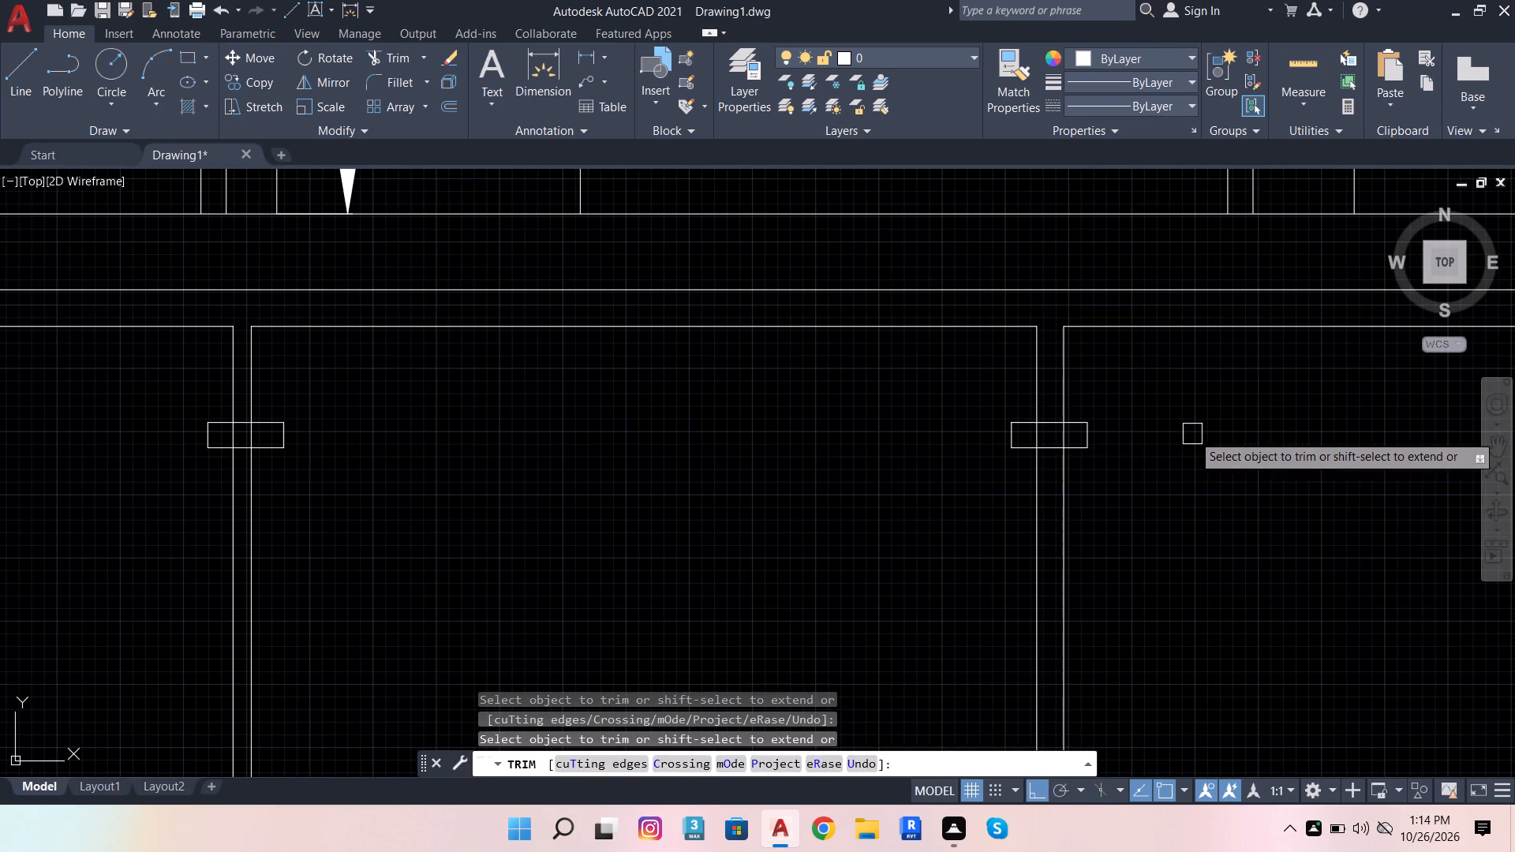
pyautogui.scroll(-3, 1192, 434)
pyautogui.scroll(3, 1190, 504)
pyautogui.moveTo(1184, 541); pyautogui.dragTo(1225, 613)
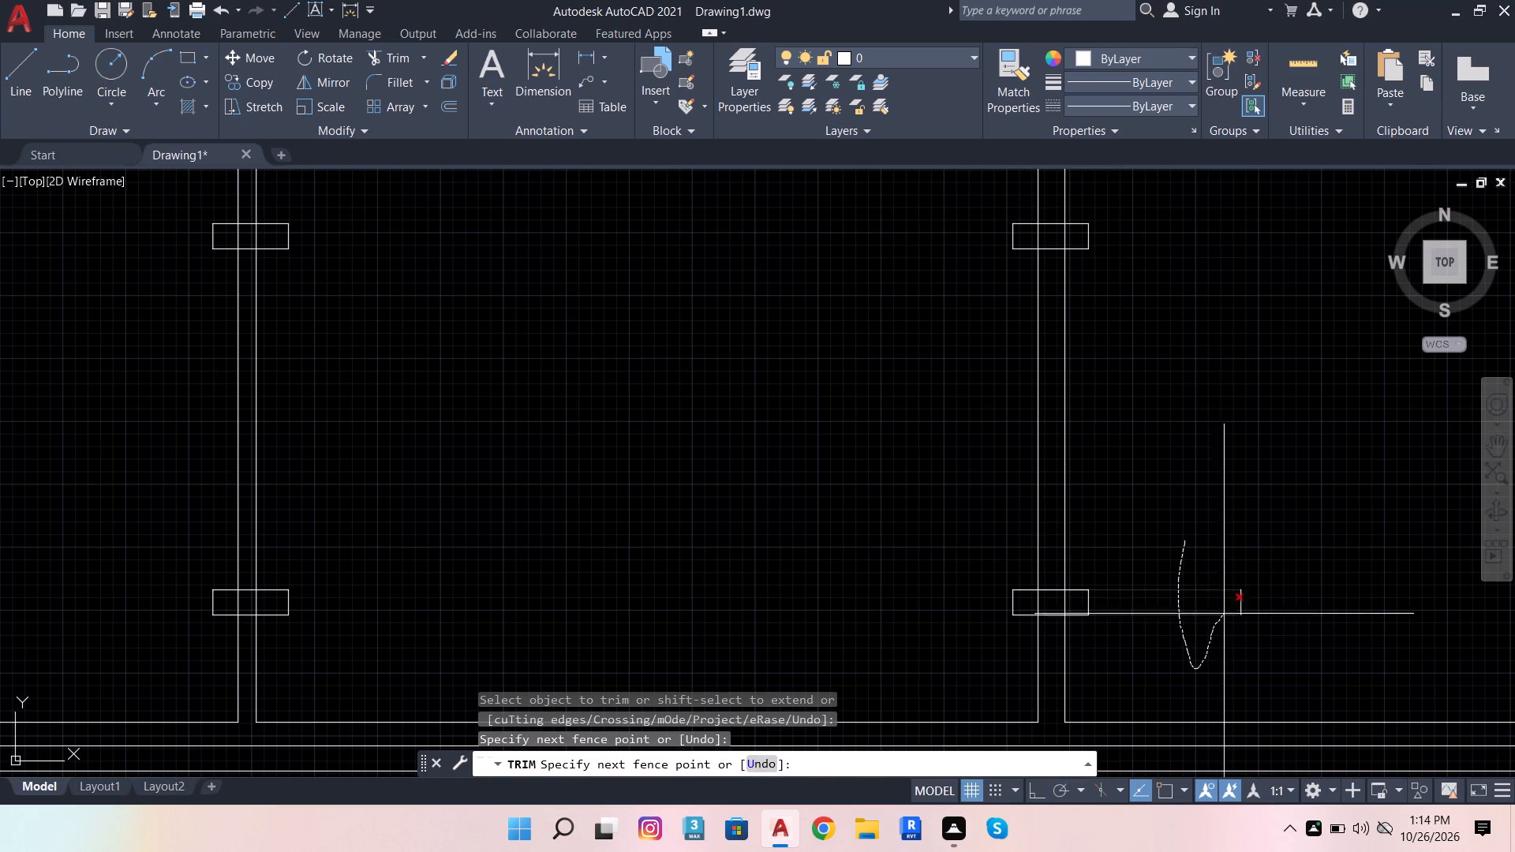
pyautogui.moveTo(1225, 613); pyautogui.dragTo(1297, 587)
# Trim the vertical divider lines inside the lower and upper connectors at the sixth divider.
pyautogui.scroll(3, 1079, 615)
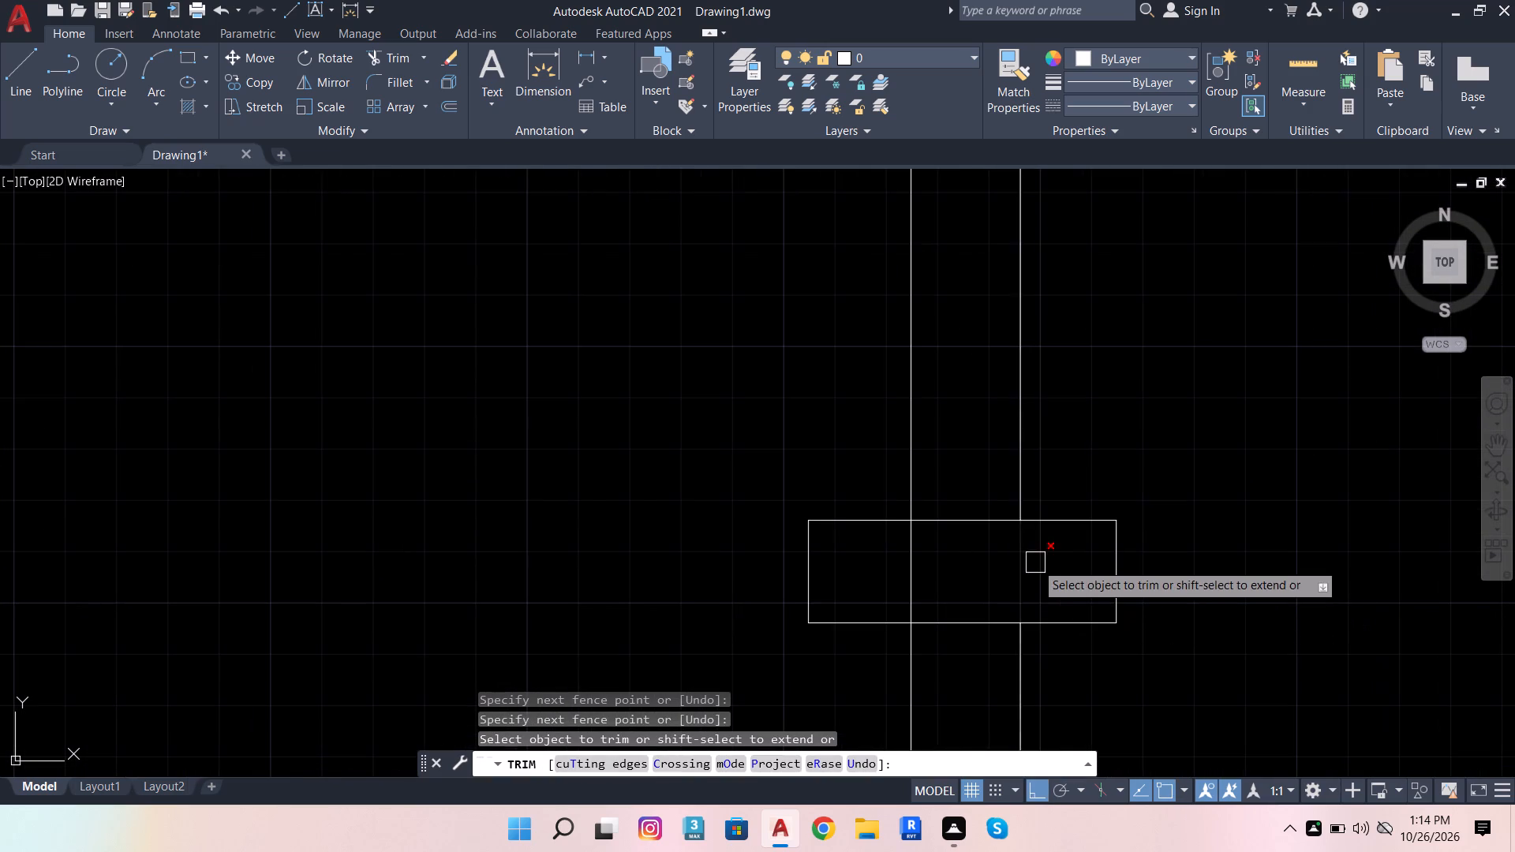
pyautogui.moveTo(1046, 562); pyautogui.dragTo(900, 564)
pyautogui.scroll(-2, 1002, 635)
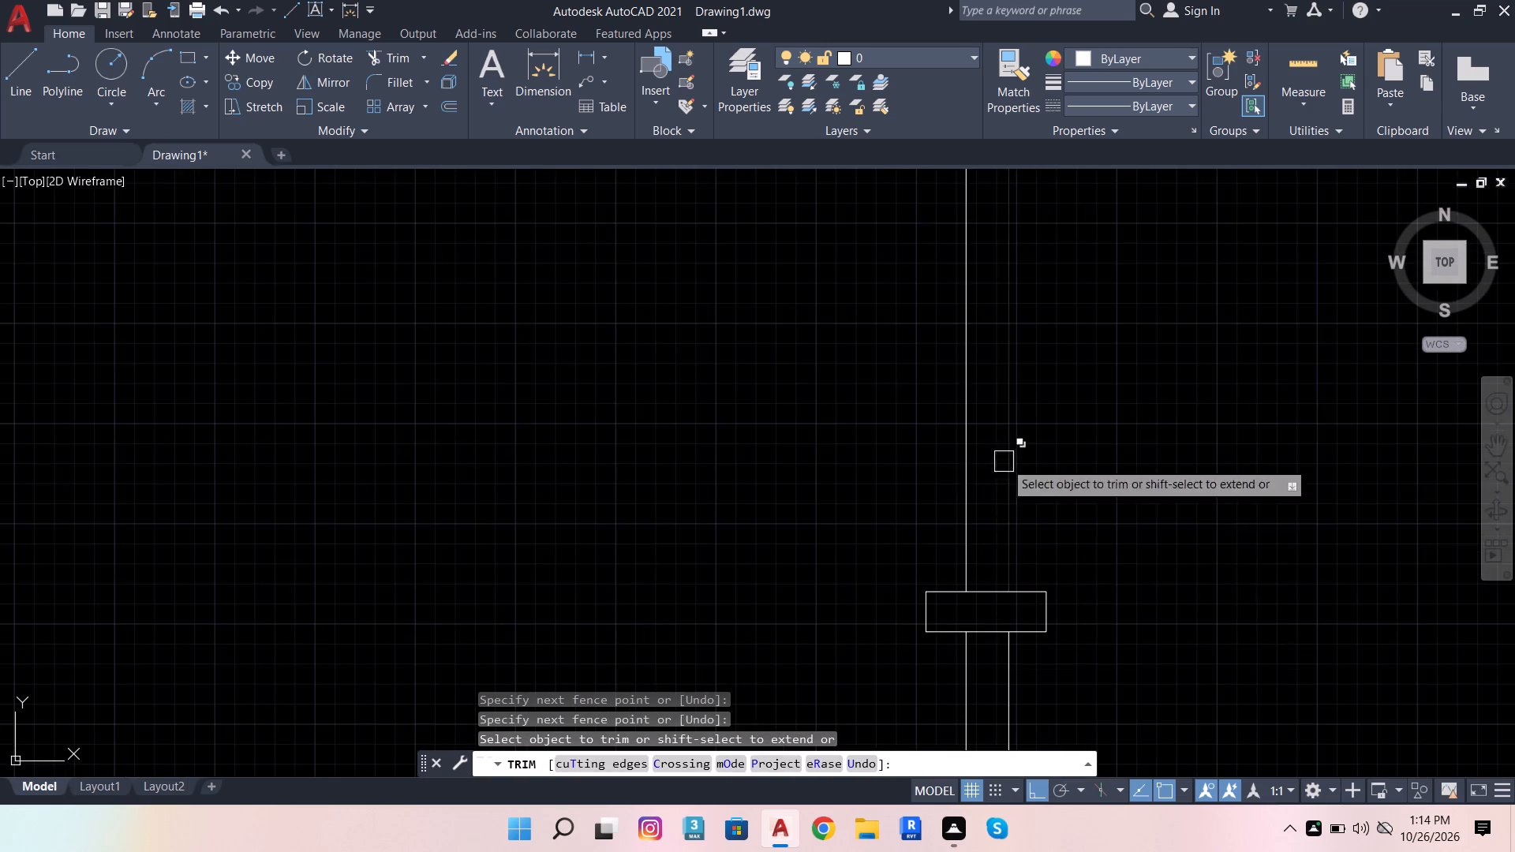
pyautogui.scroll(-2, 1051, 558)
pyautogui.scroll(4, 1054, 345)
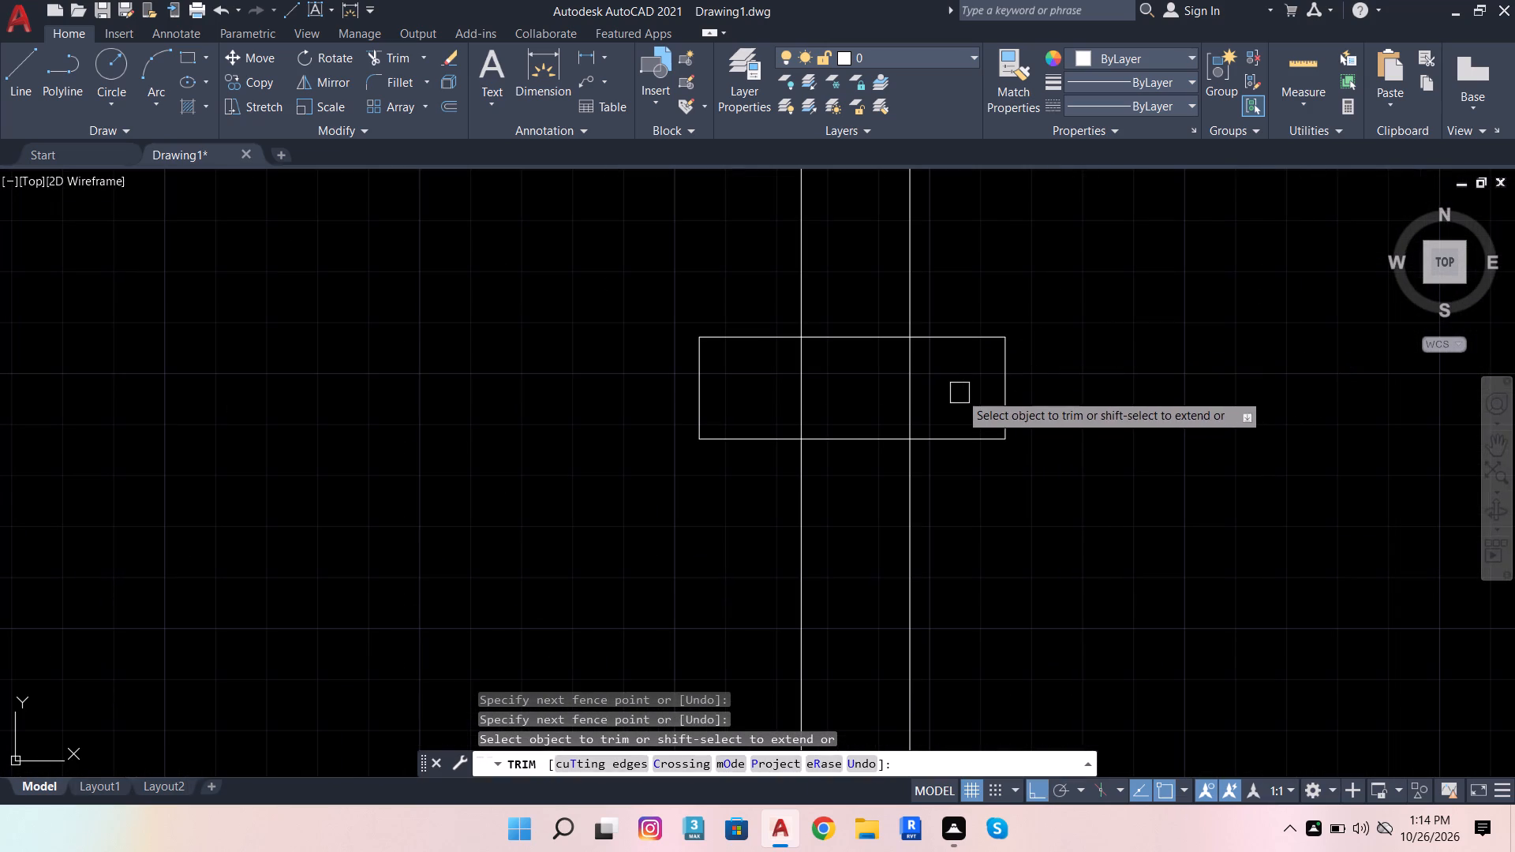
pyautogui.click(959, 393)
pyautogui.click(790, 392)
# Trim the vertical divider lines inside the upper and lower connectors at the fifth divider.
pyautogui.scroll(-5, 970, 406)
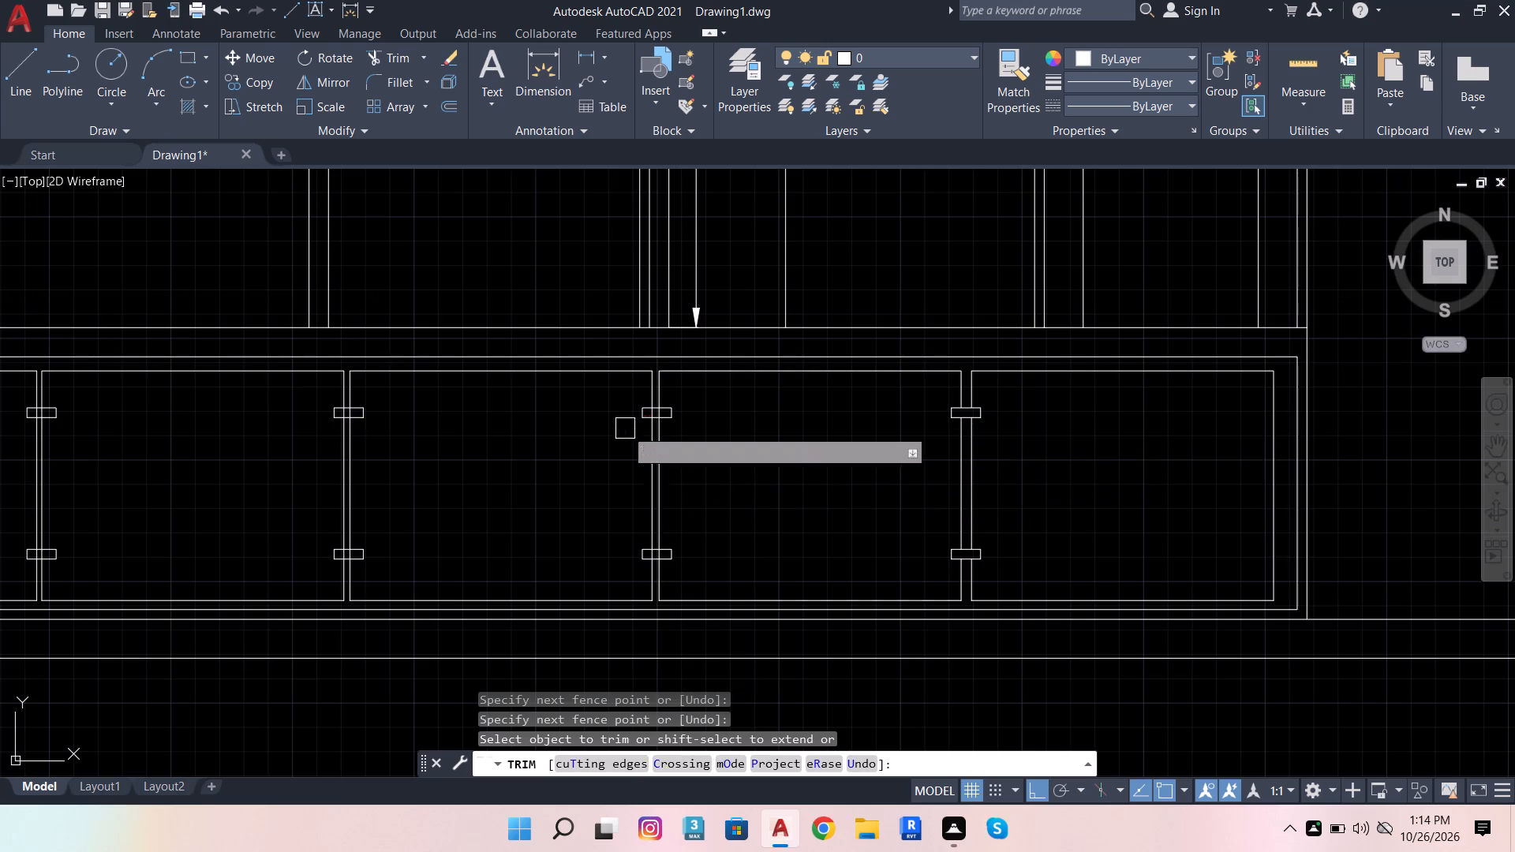
pyautogui.scroll(5, 624, 428)
pyautogui.click(1006, 277)
pyautogui.click(840, 281)
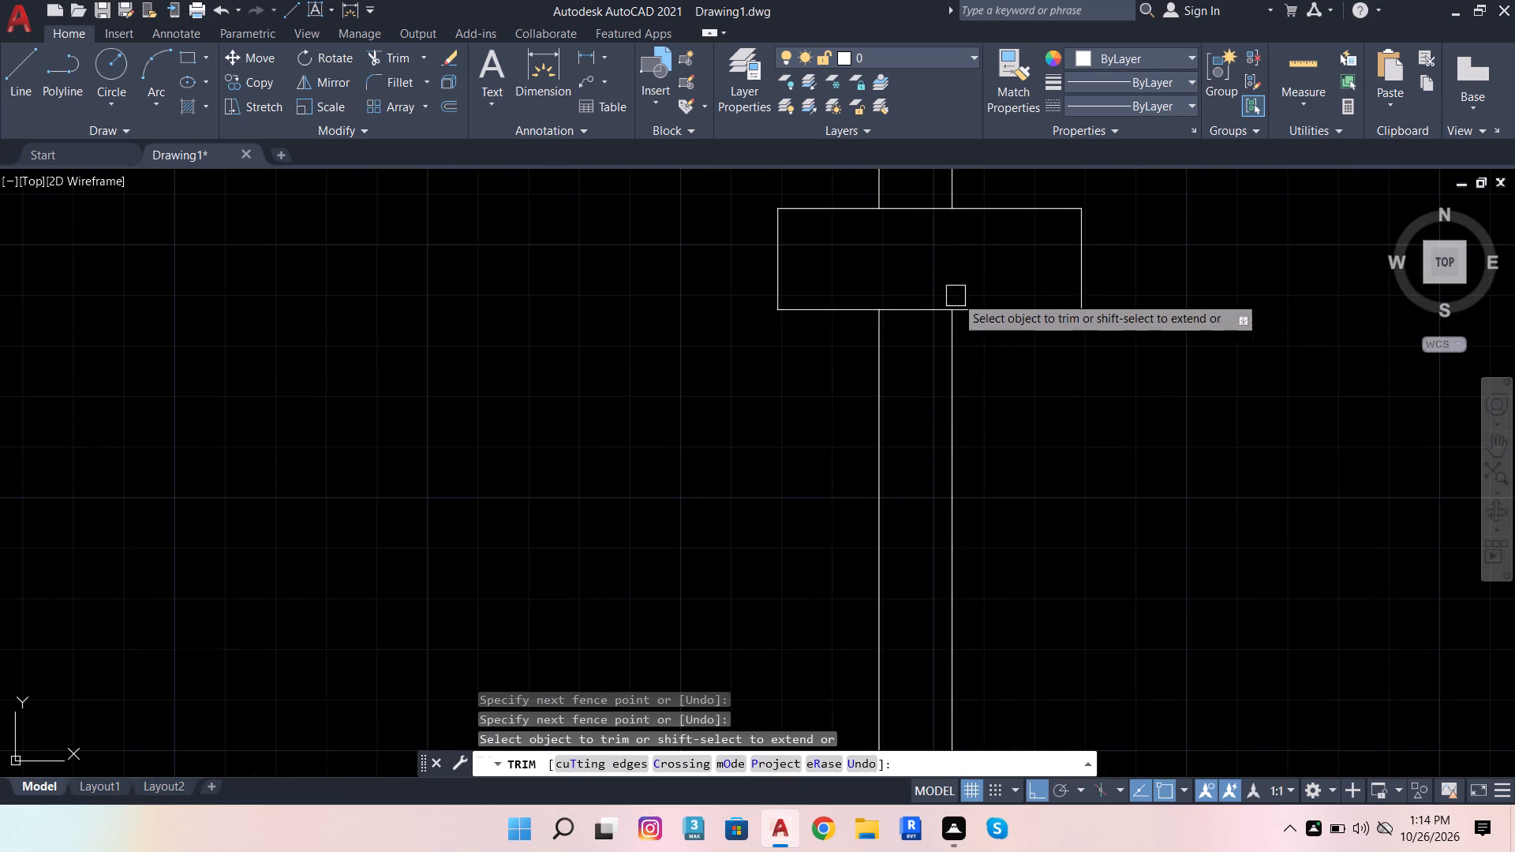
pyautogui.scroll(-4, 970, 309)
pyautogui.scroll(3, 965, 513)
pyautogui.click(1006, 596)
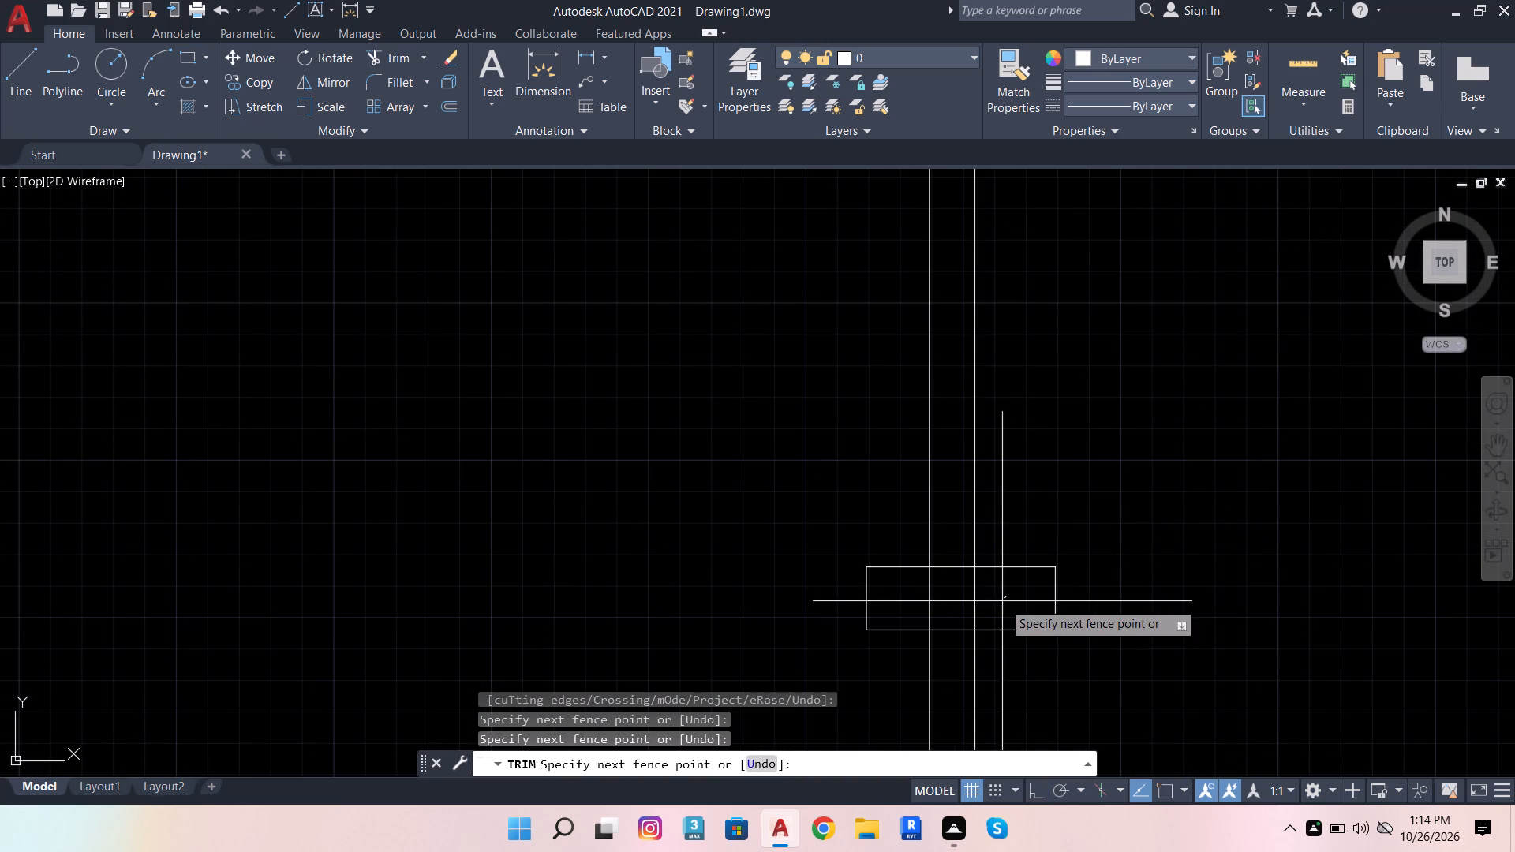
pyautogui.click(920, 597)
# Trim the vertical divider lines inside the lower and upper connectors at the fourth divider.
pyautogui.scroll(-4, 1044, 585)
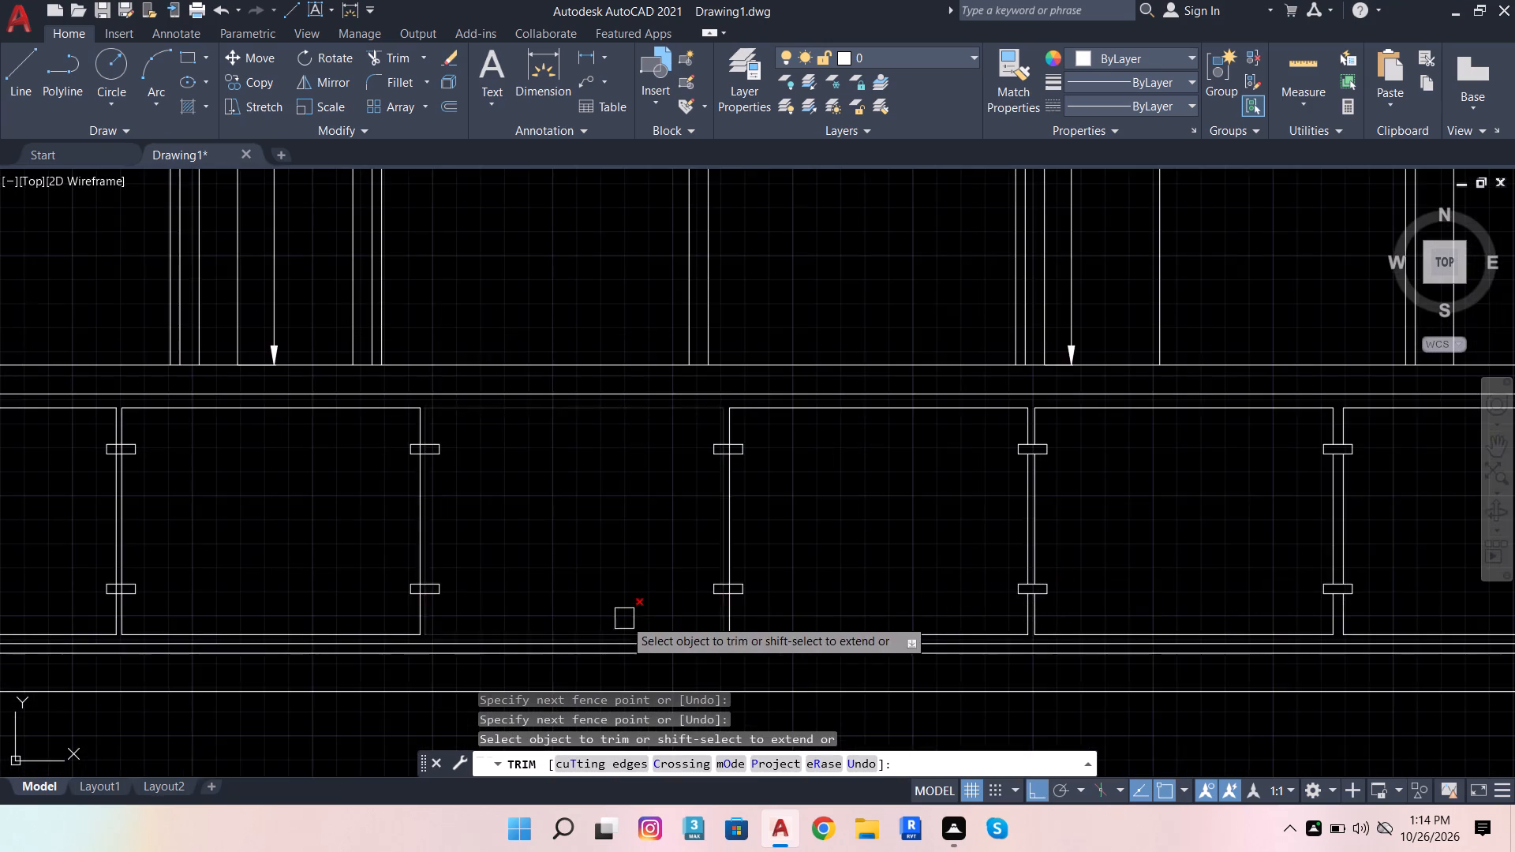
pyautogui.scroll(3, 654, 608)
pyautogui.scroll(2, 906, 543)
pyautogui.moveTo(946, 525); pyautogui.dragTo(933, 522)
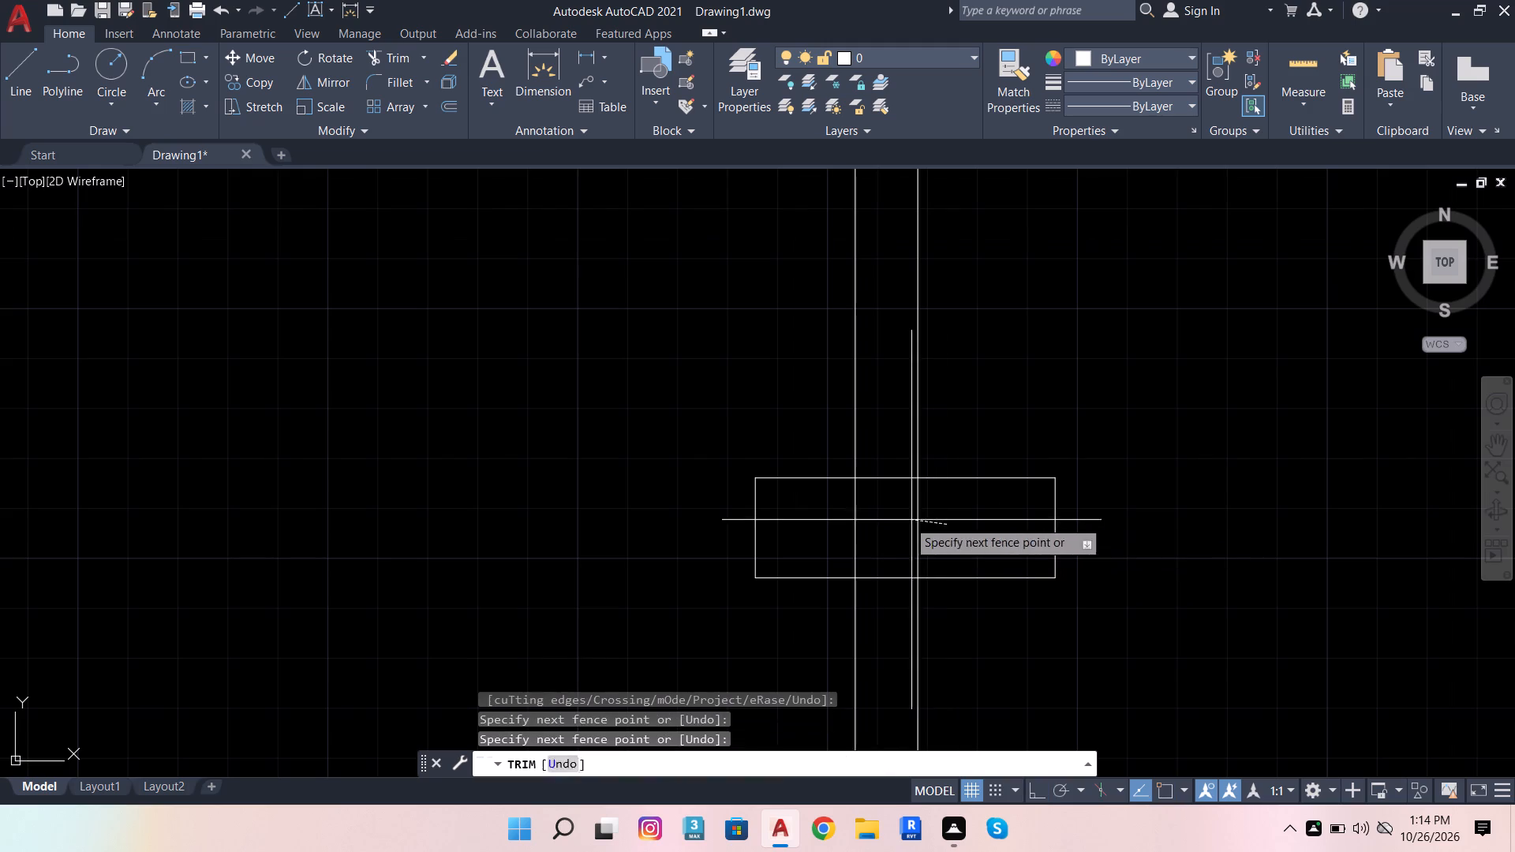
pyautogui.click(839, 521)
pyautogui.scroll(-4, 946, 586)
pyautogui.scroll(4, 956, 361)
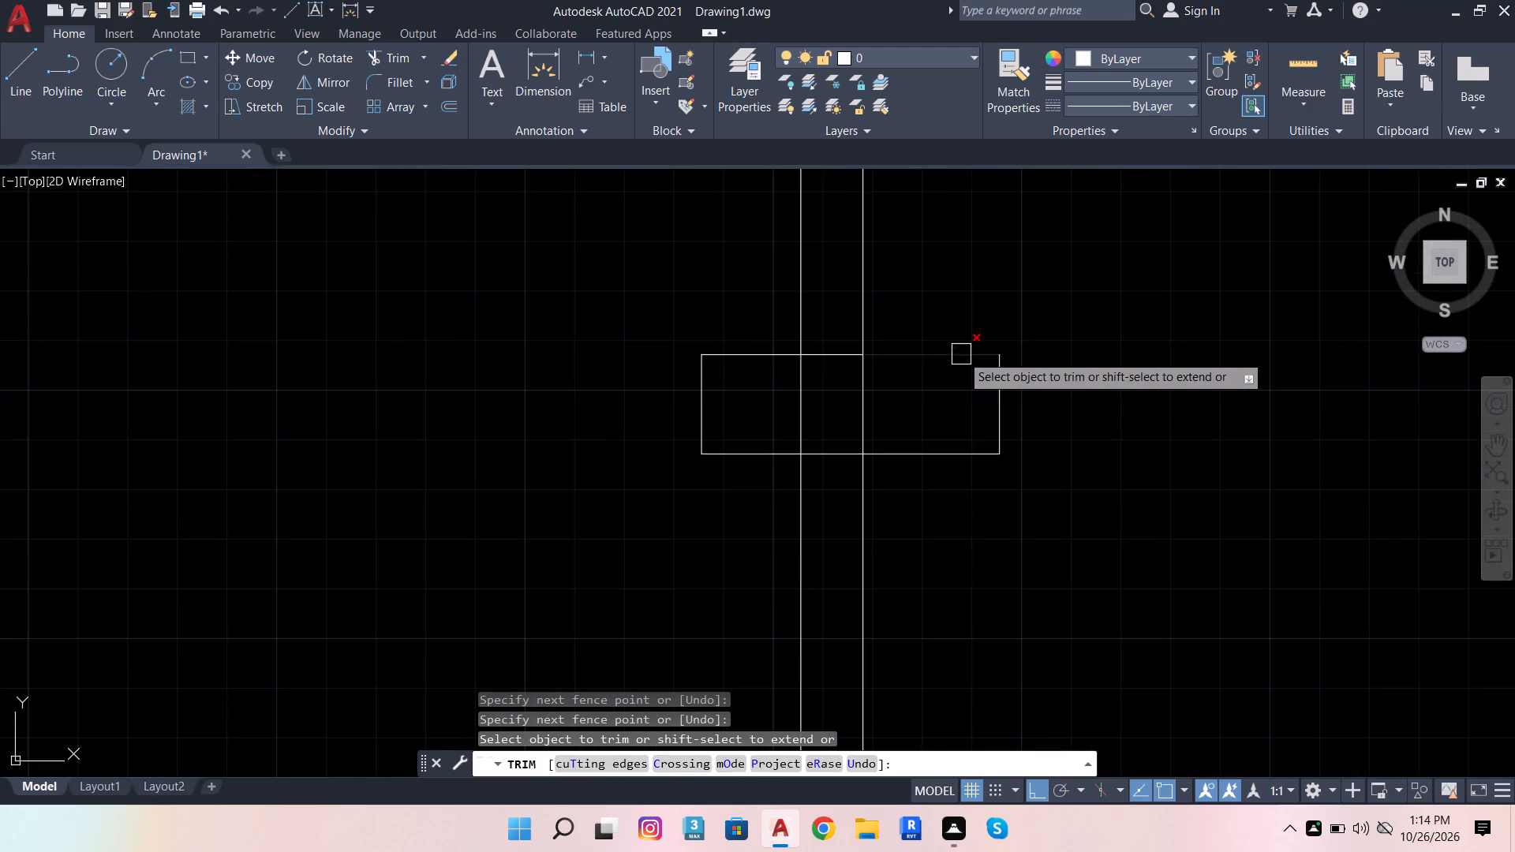
pyautogui.click(927, 400)
pyautogui.click(789, 394)
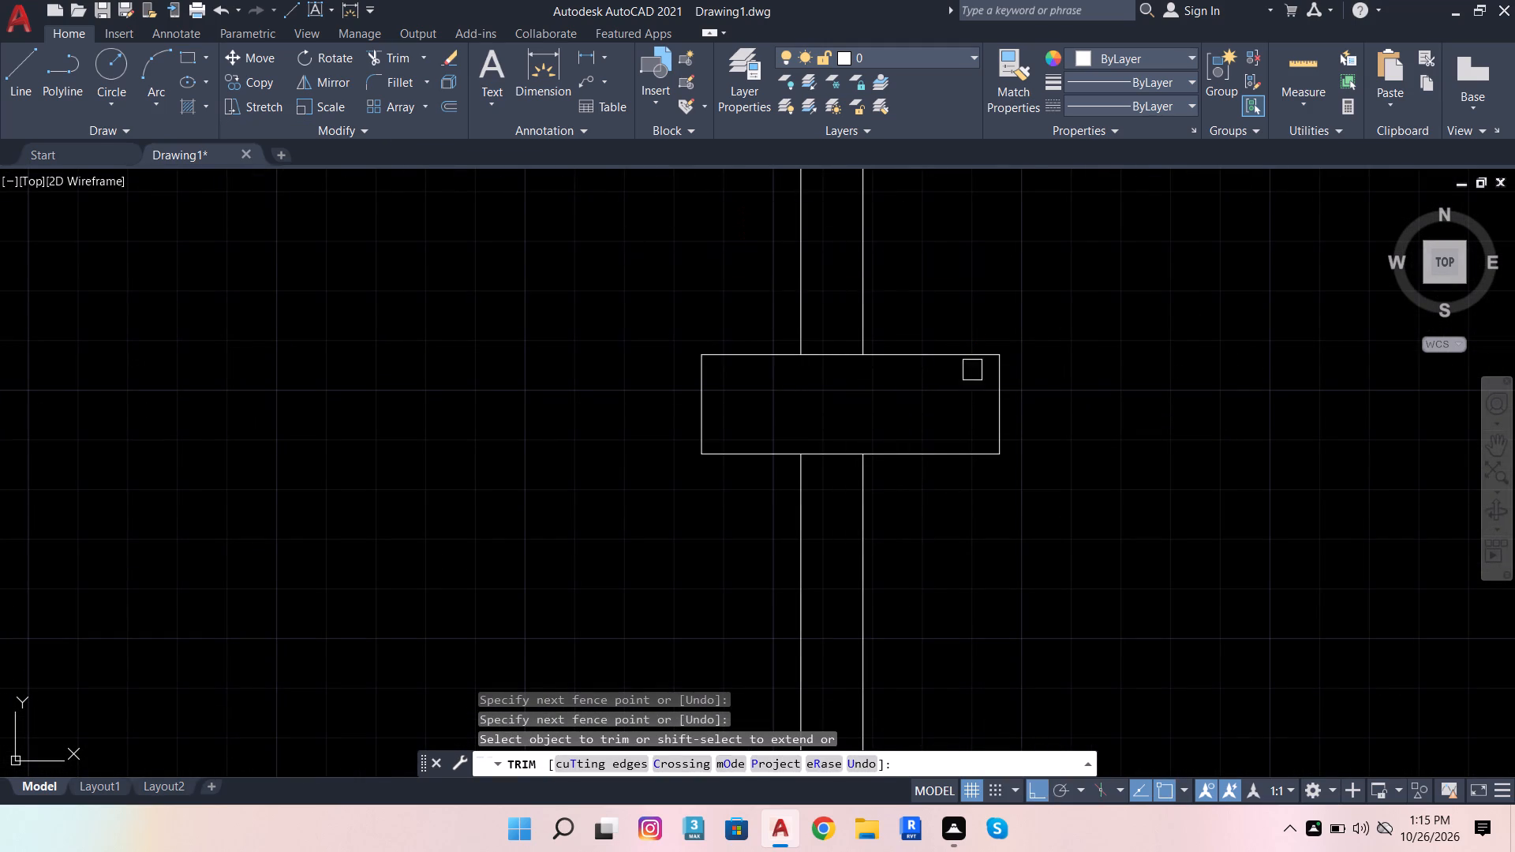
# Trim the vertical divider lines inside the lower and upper connectors at the third divider.
pyautogui.scroll(-3, 1281, 598)
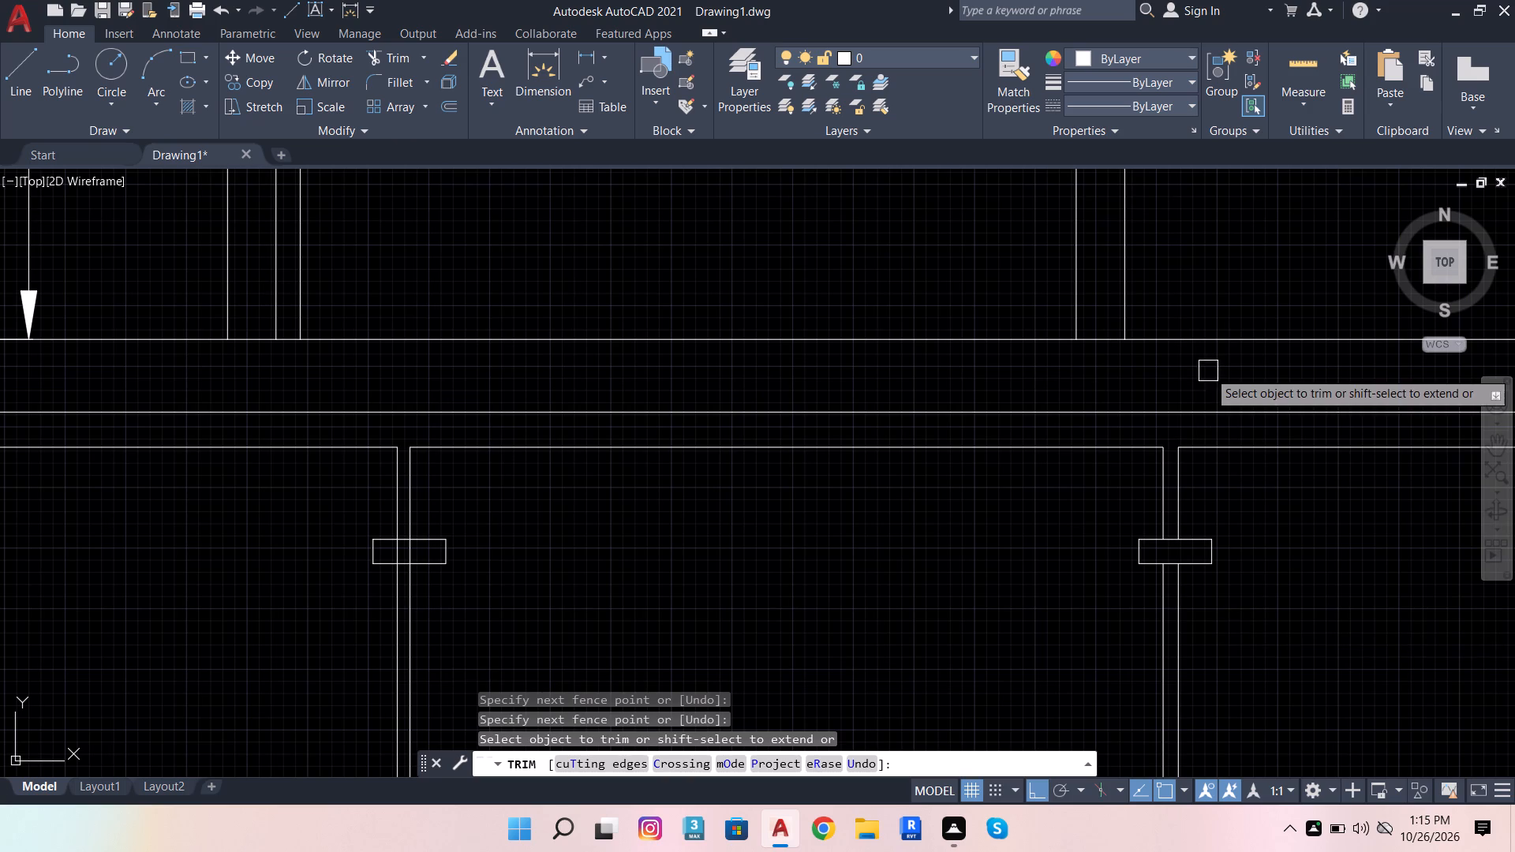
pyautogui.scroll(-5, 1042, 482)
pyautogui.scroll(4, 977, 555)
pyautogui.scroll(3, 854, 509)
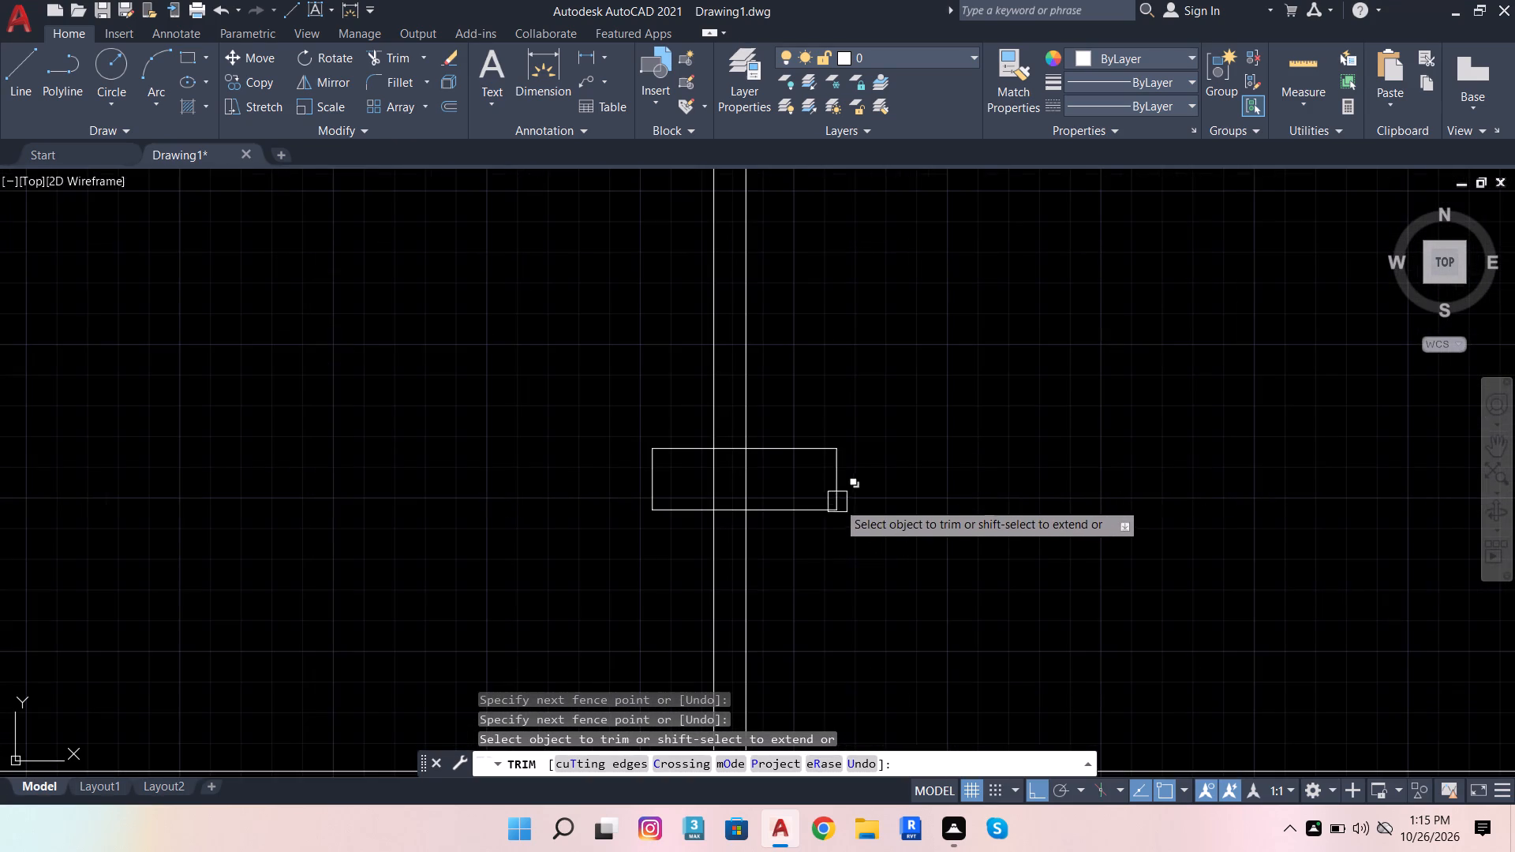
pyautogui.click(777, 482)
pyautogui.click(689, 481)
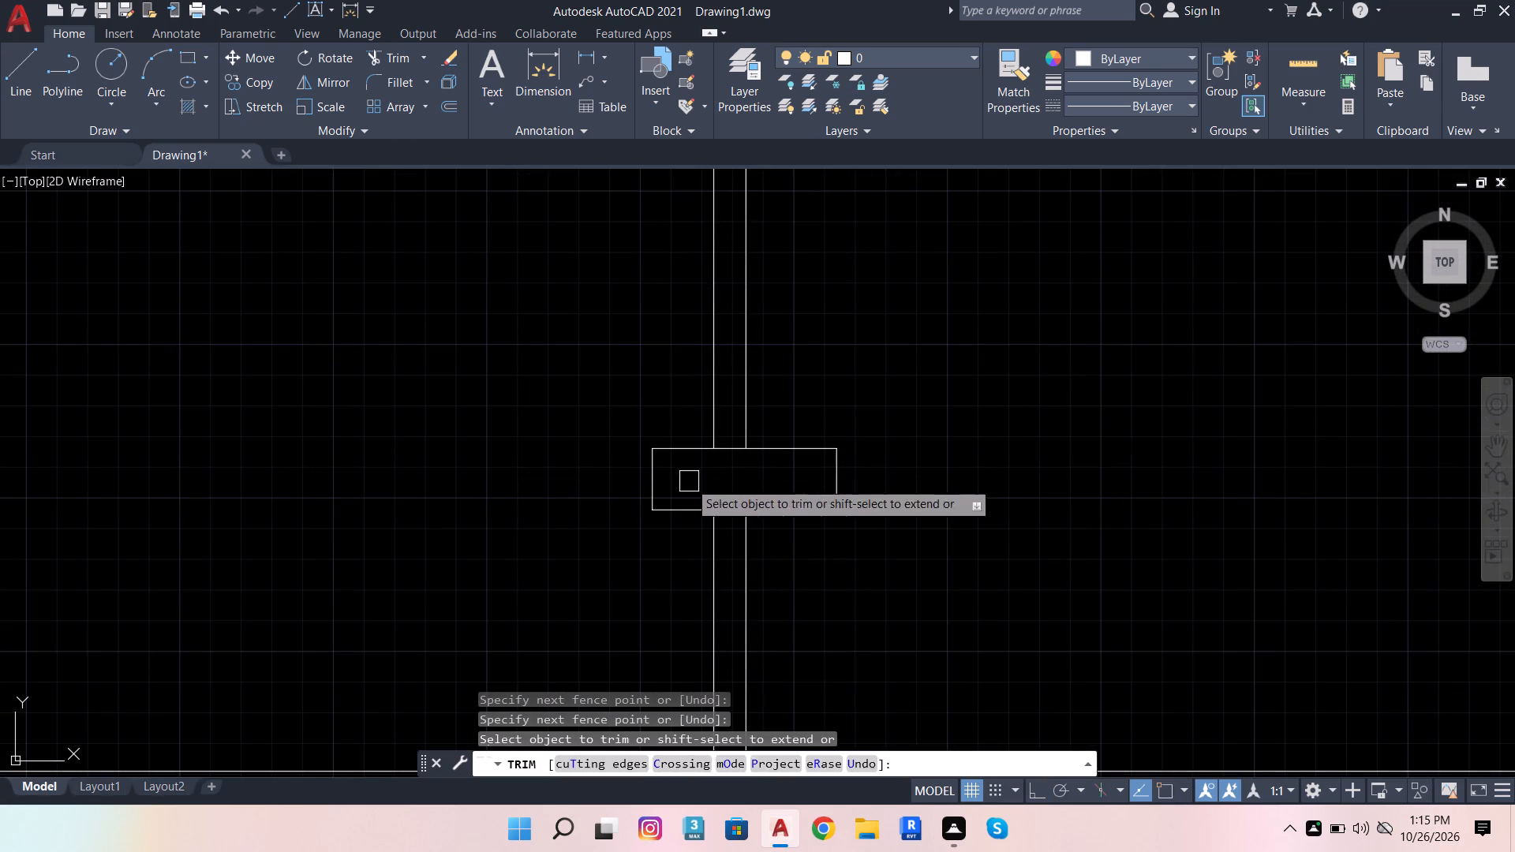
pyautogui.scroll(-4, 770, 499)
pyautogui.scroll(4, 771, 364)
pyautogui.click(763, 333)
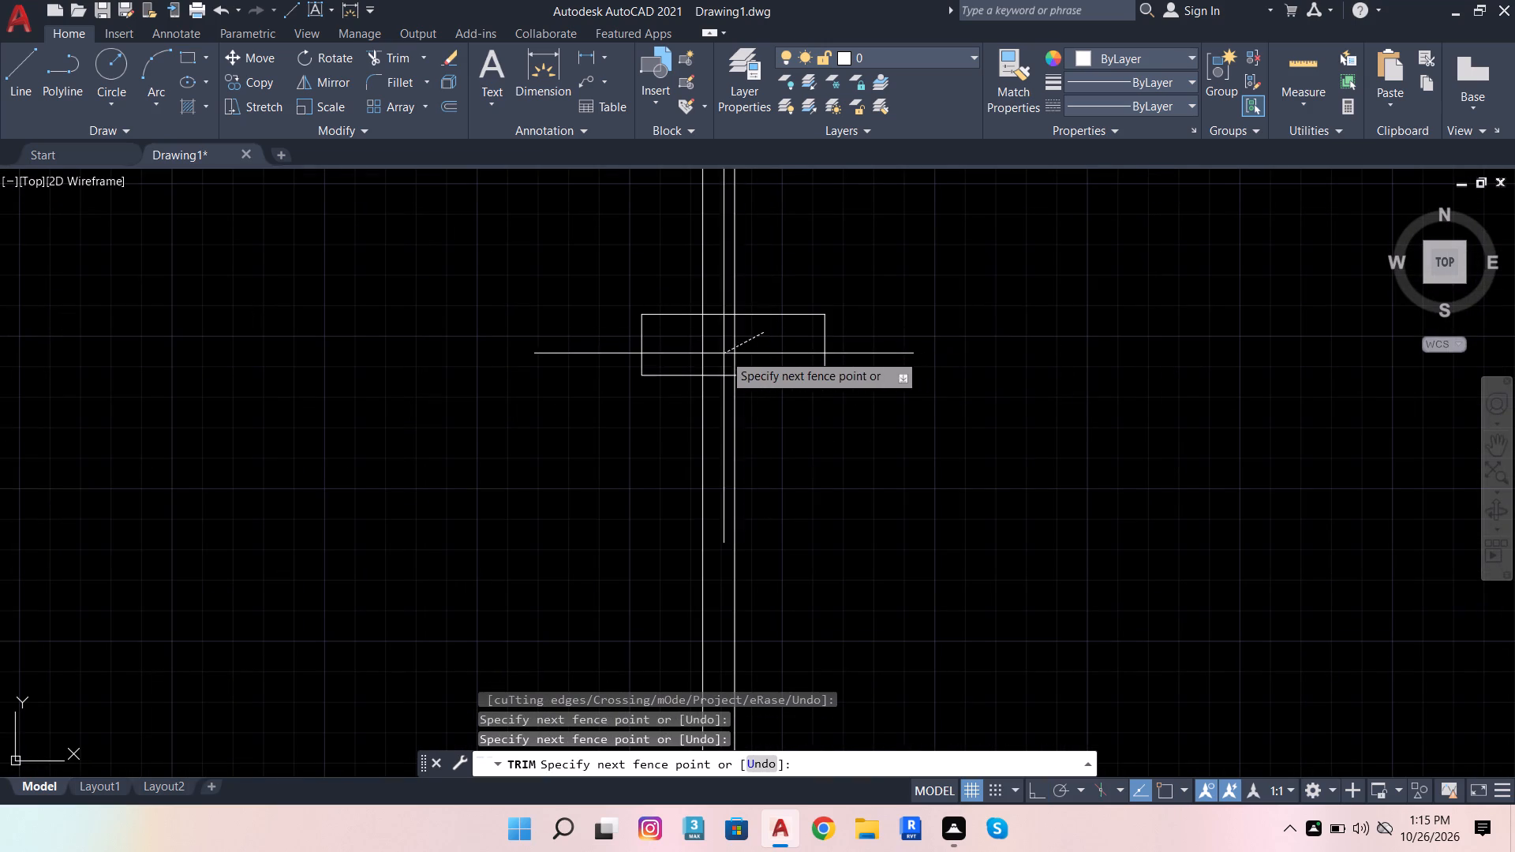
pyautogui.click(686, 350)
# Trim the vertical divider lines inside the lower and upper connectors at the second divider.
pyautogui.scroll(-4, 793, 353)
pyautogui.scroll(4, 505, 350)
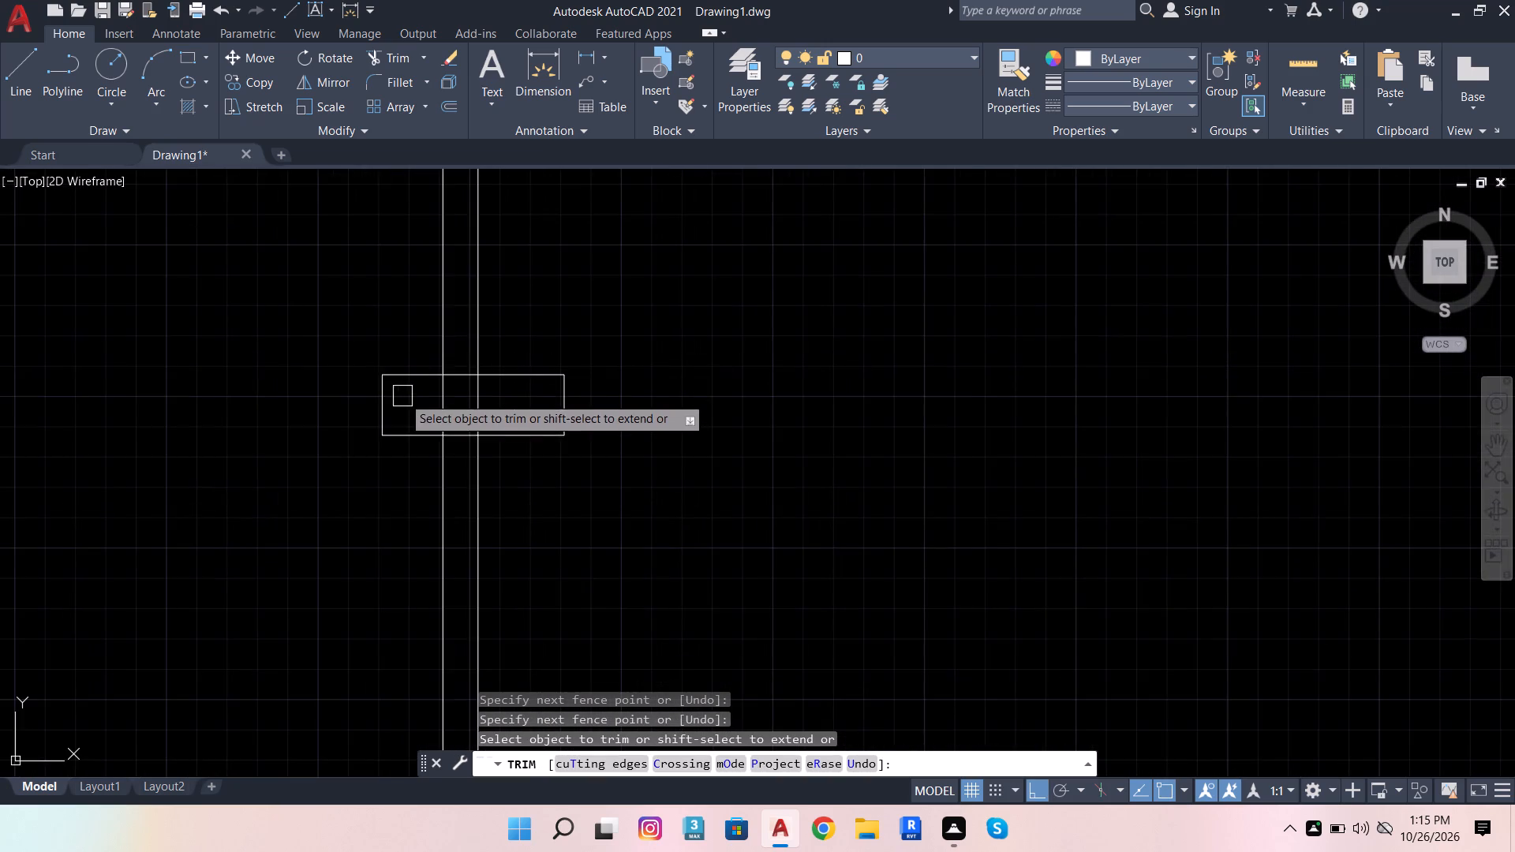
pyautogui.scroll(1, 438, 394)
pyautogui.click(412, 402)
pyautogui.click(533, 388)
pyautogui.scroll(-4, 708, 353)
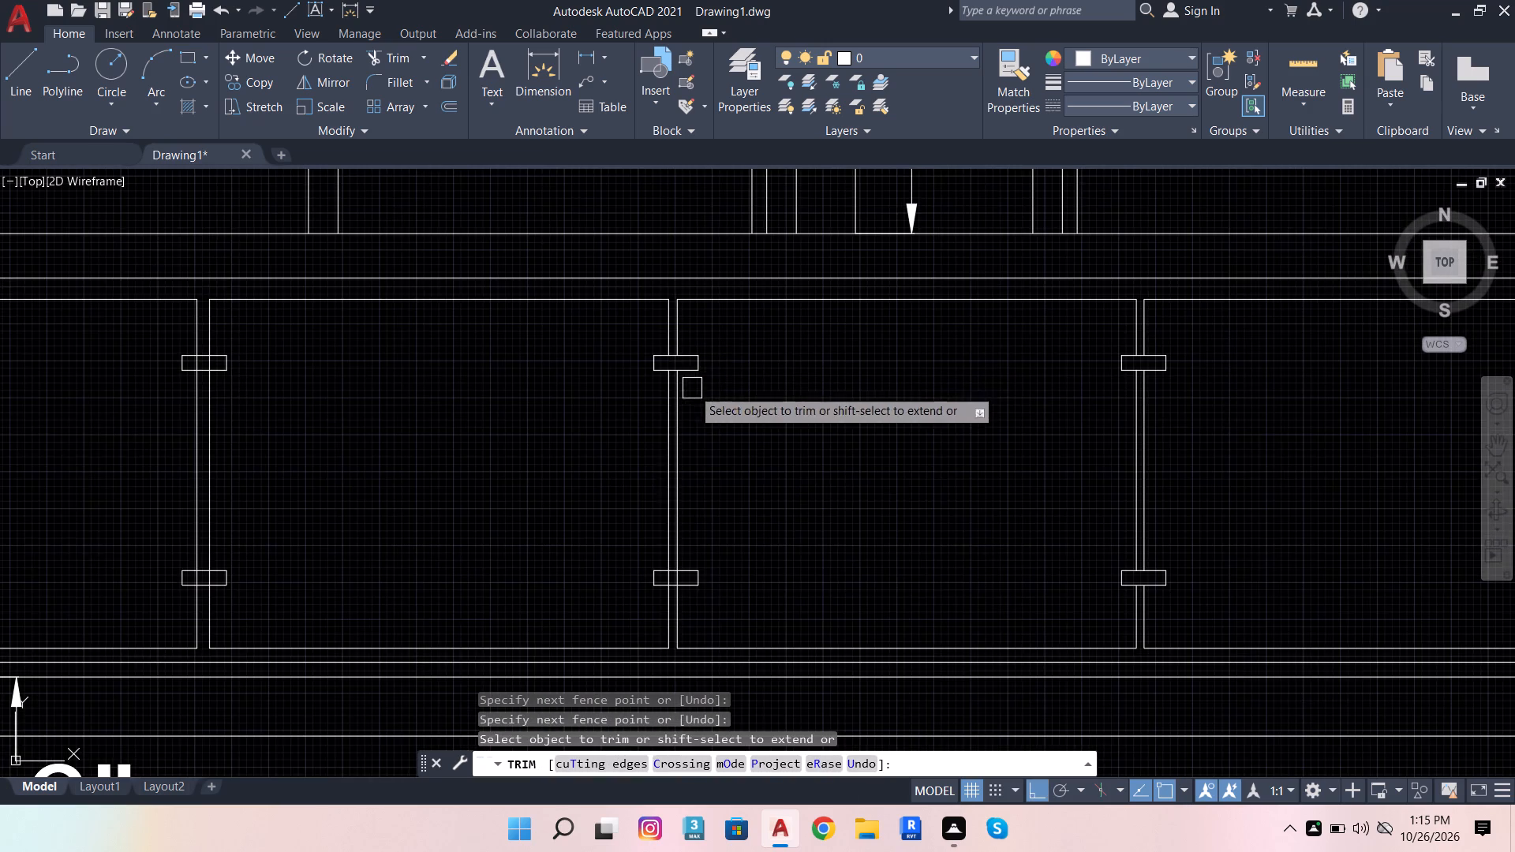
pyautogui.scroll(4, 679, 637)
pyautogui.click(708, 357)
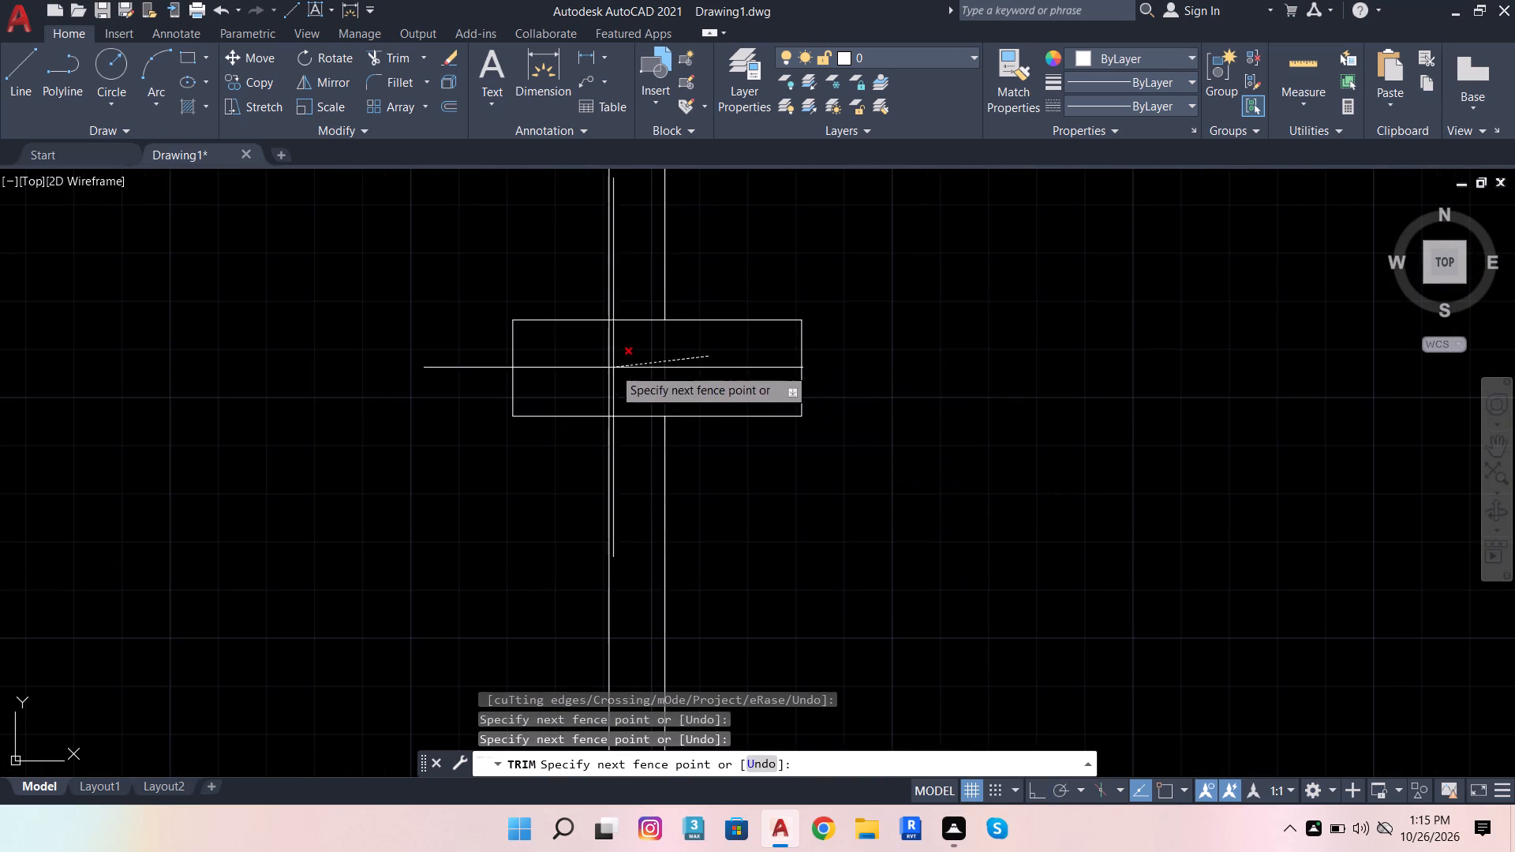
pyautogui.click(593, 367)
# Trim the vertical divider lines inside the upper and lower connectors at the first divider, and end trimming.
pyautogui.scroll(-4, 870, 364)
pyautogui.scroll(4, 331, 351)
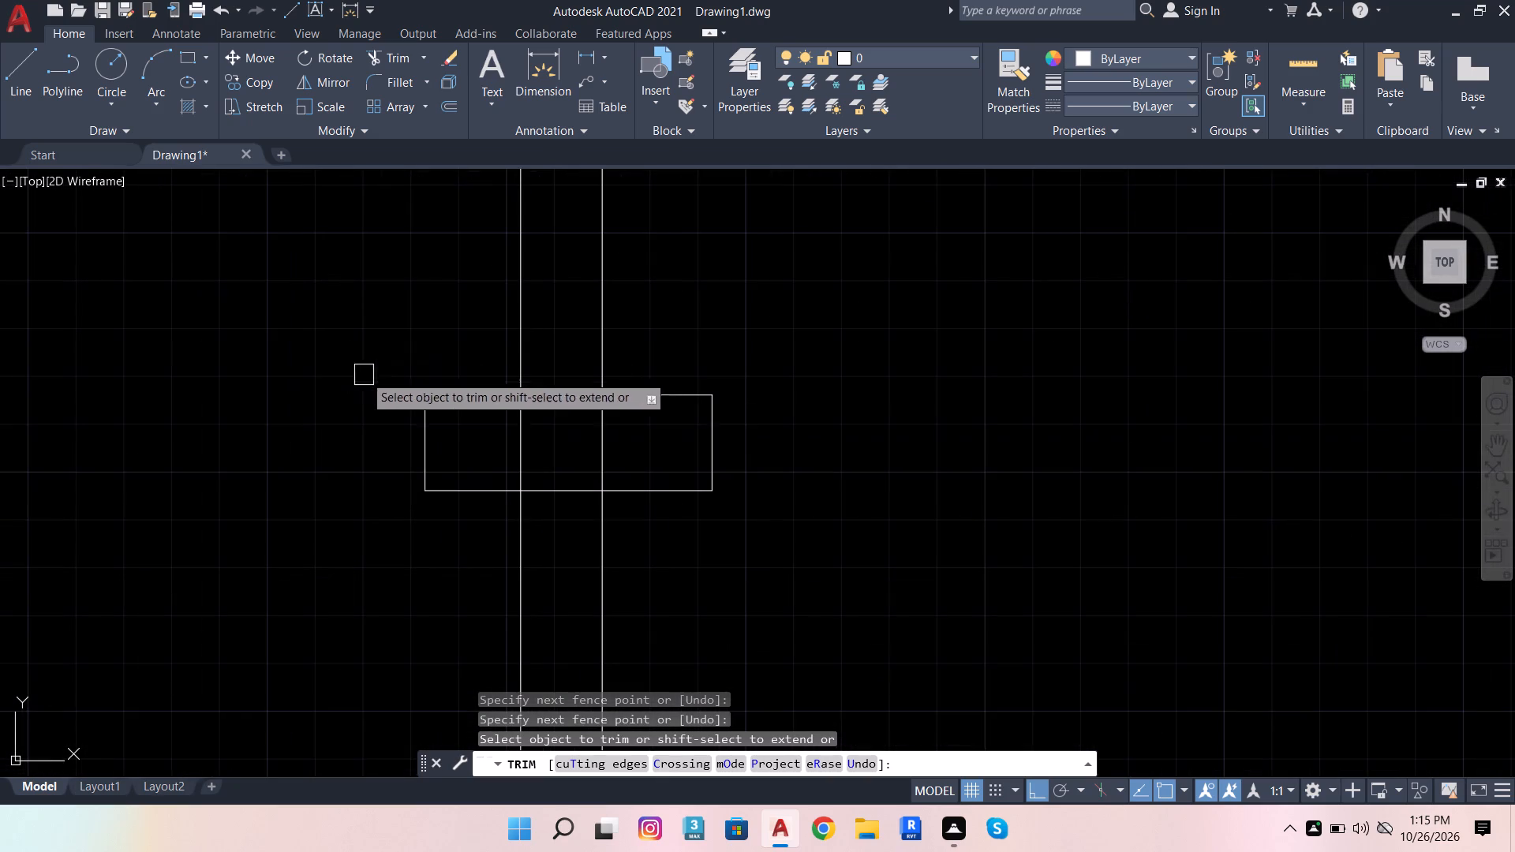
pyautogui.click(490, 425)
pyautogui.click(646, 425)
pyautogui.scroll(-4, 847, 519)
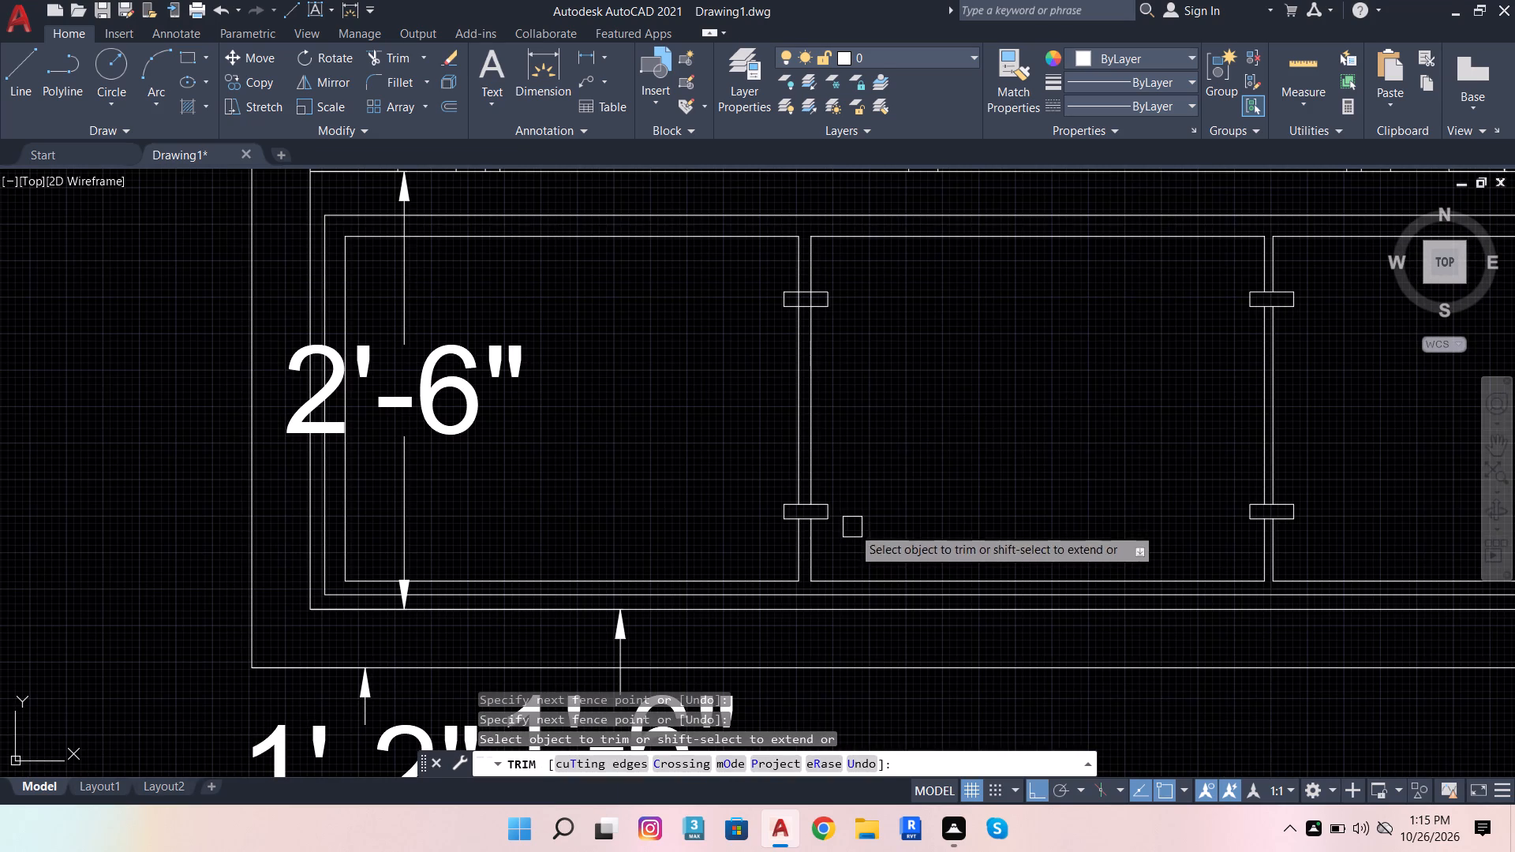
pyautogui.scroll(4, 807, 291)
pyautogui.moveTo(855, 336); pyautogui.dragTo(846, 334)
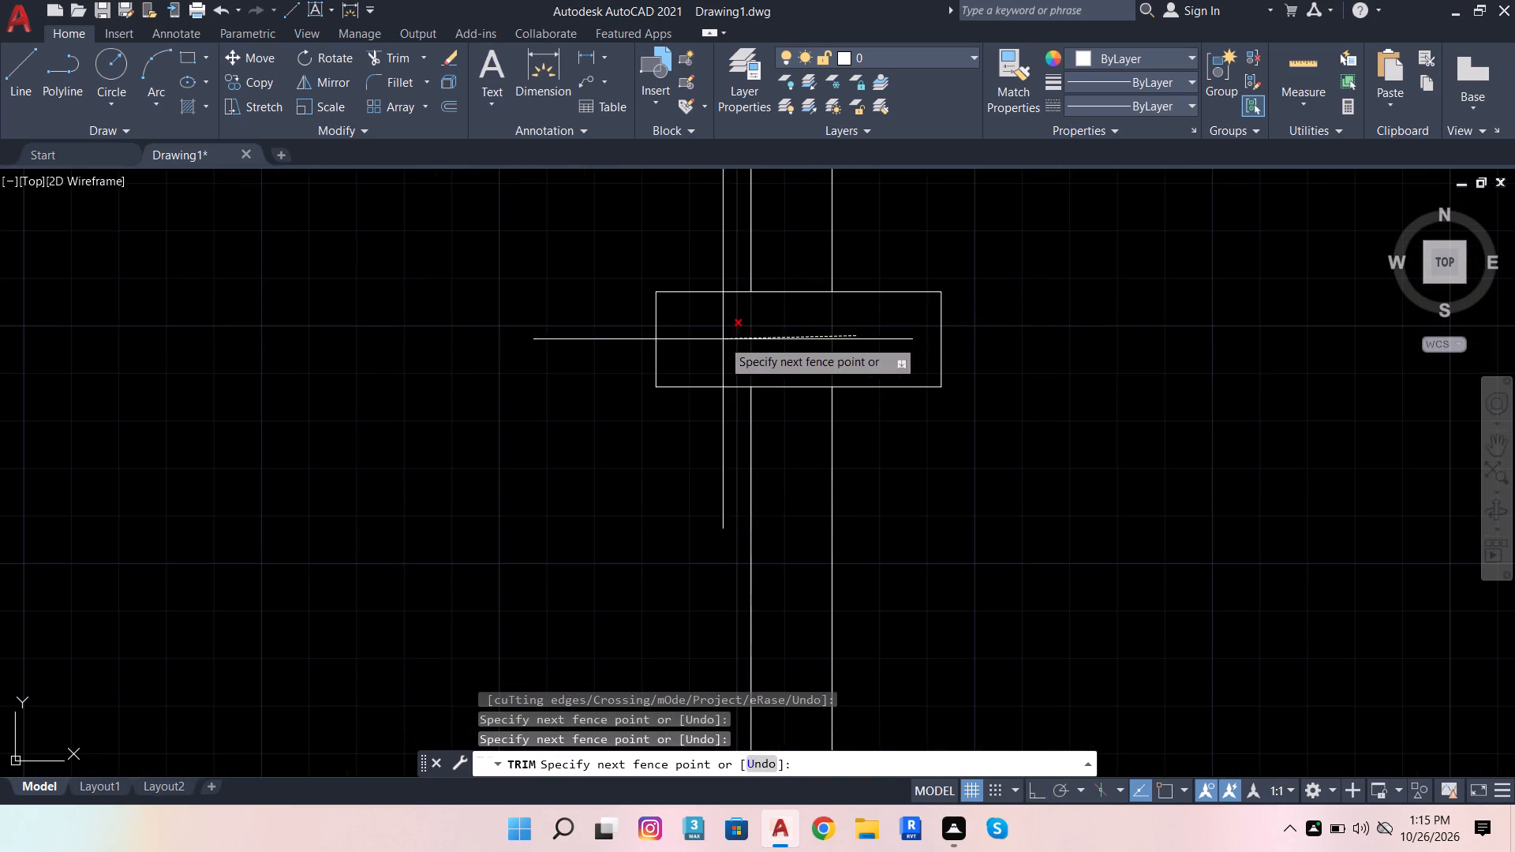
pyautogui.click(722, 339)
pyautogui.scroll(-4, 888, 444)
pyautogui.scroll(-4, 1000, 575)
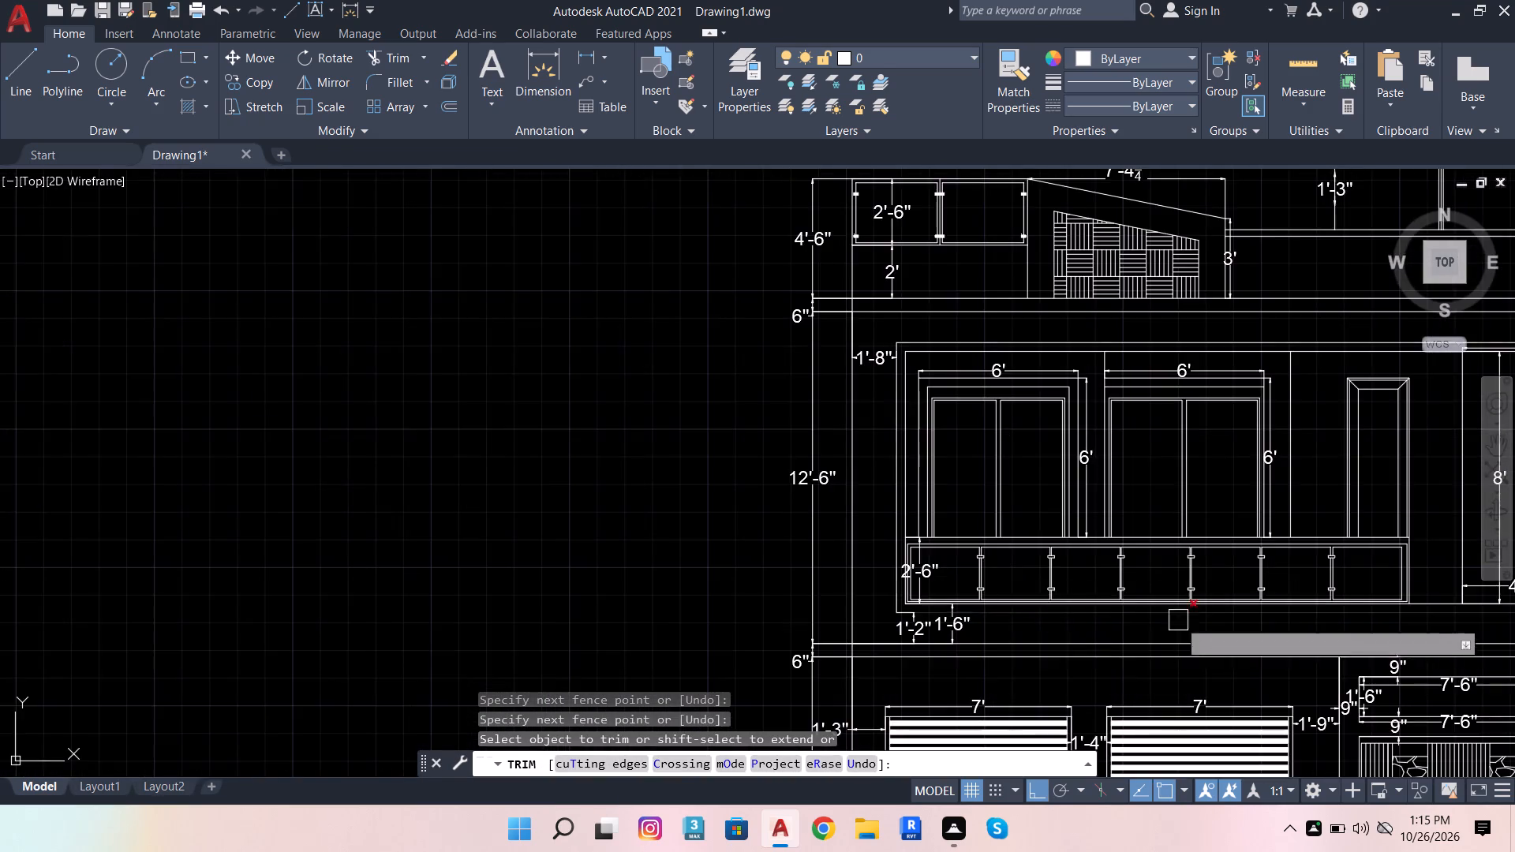
pyautogui.scroll(3, 1194, 611)
pyautogui.press('Escape')
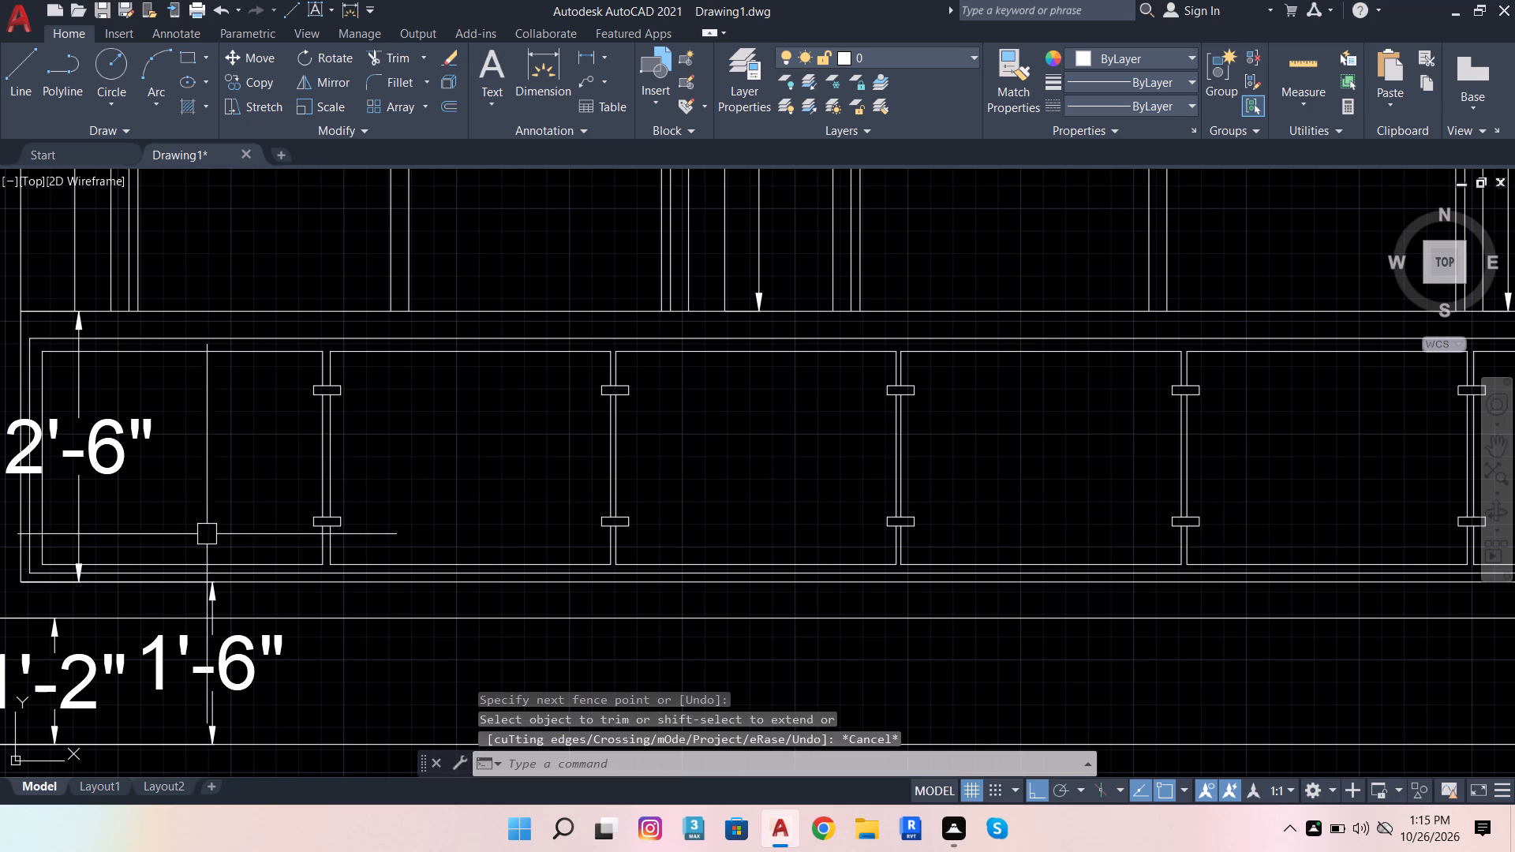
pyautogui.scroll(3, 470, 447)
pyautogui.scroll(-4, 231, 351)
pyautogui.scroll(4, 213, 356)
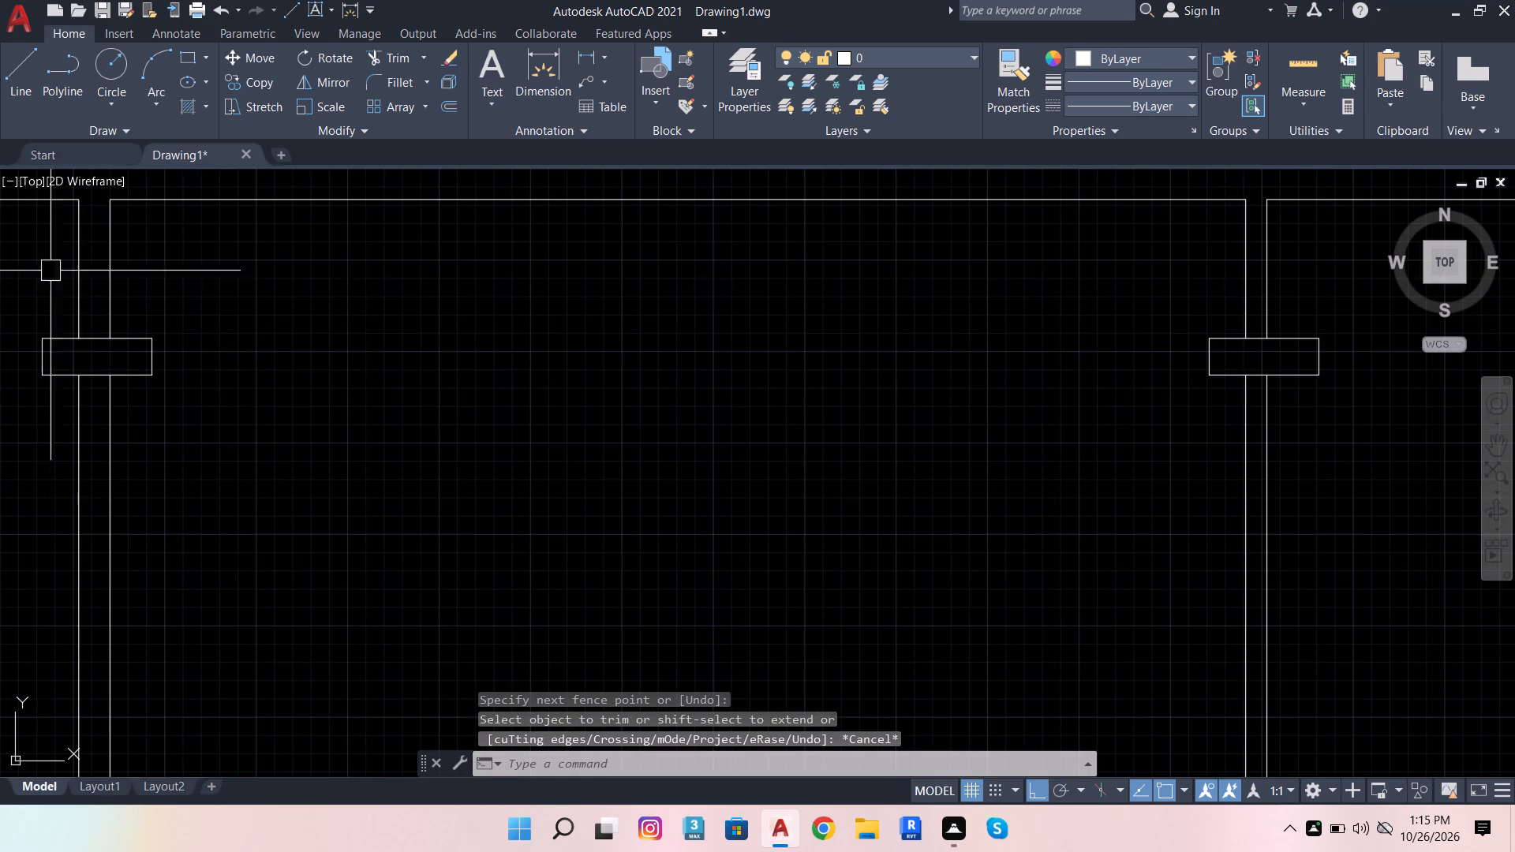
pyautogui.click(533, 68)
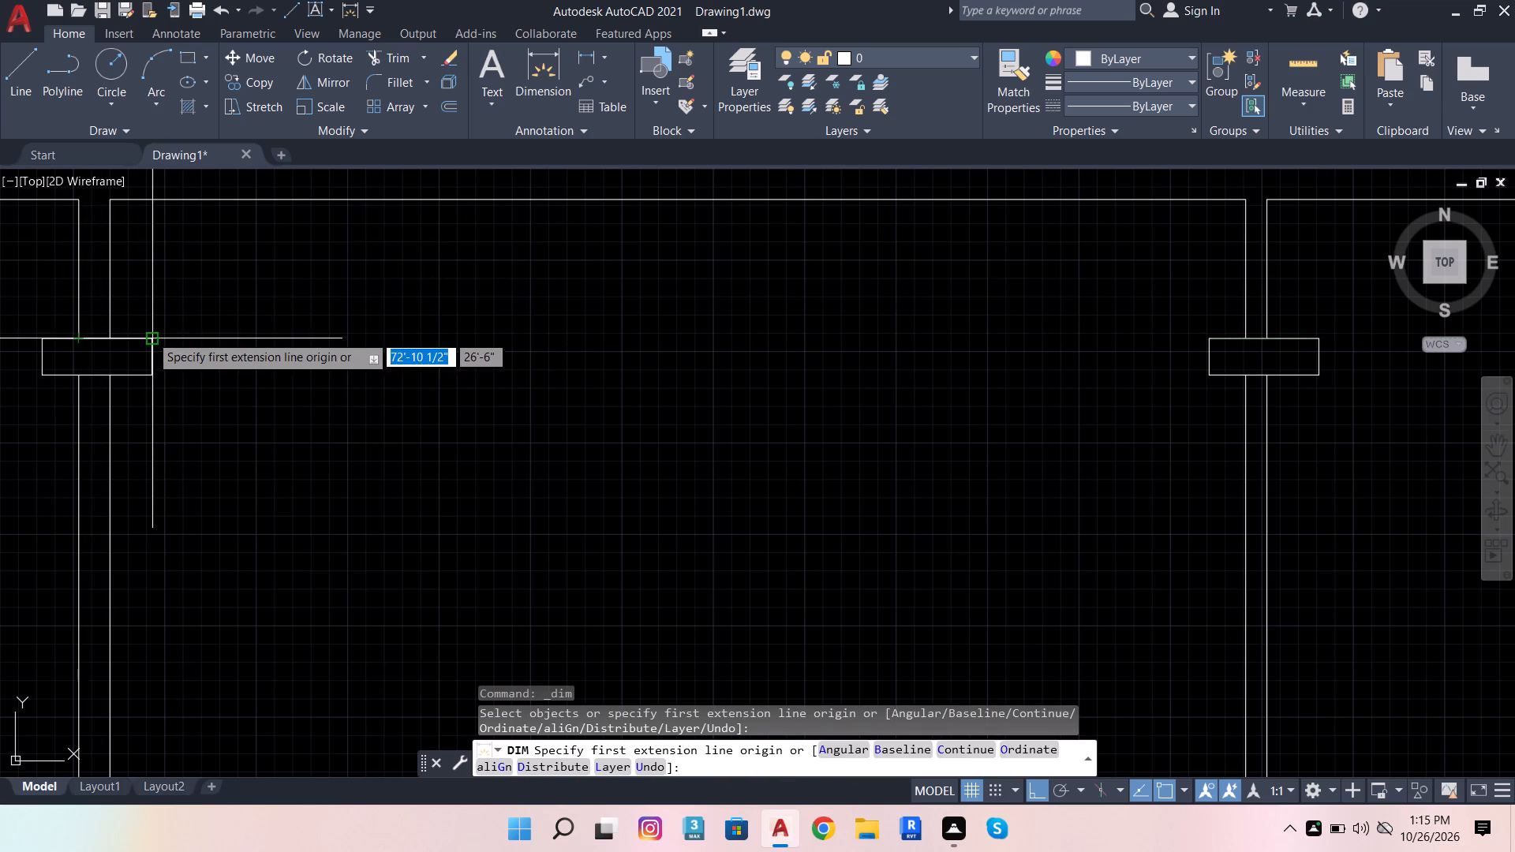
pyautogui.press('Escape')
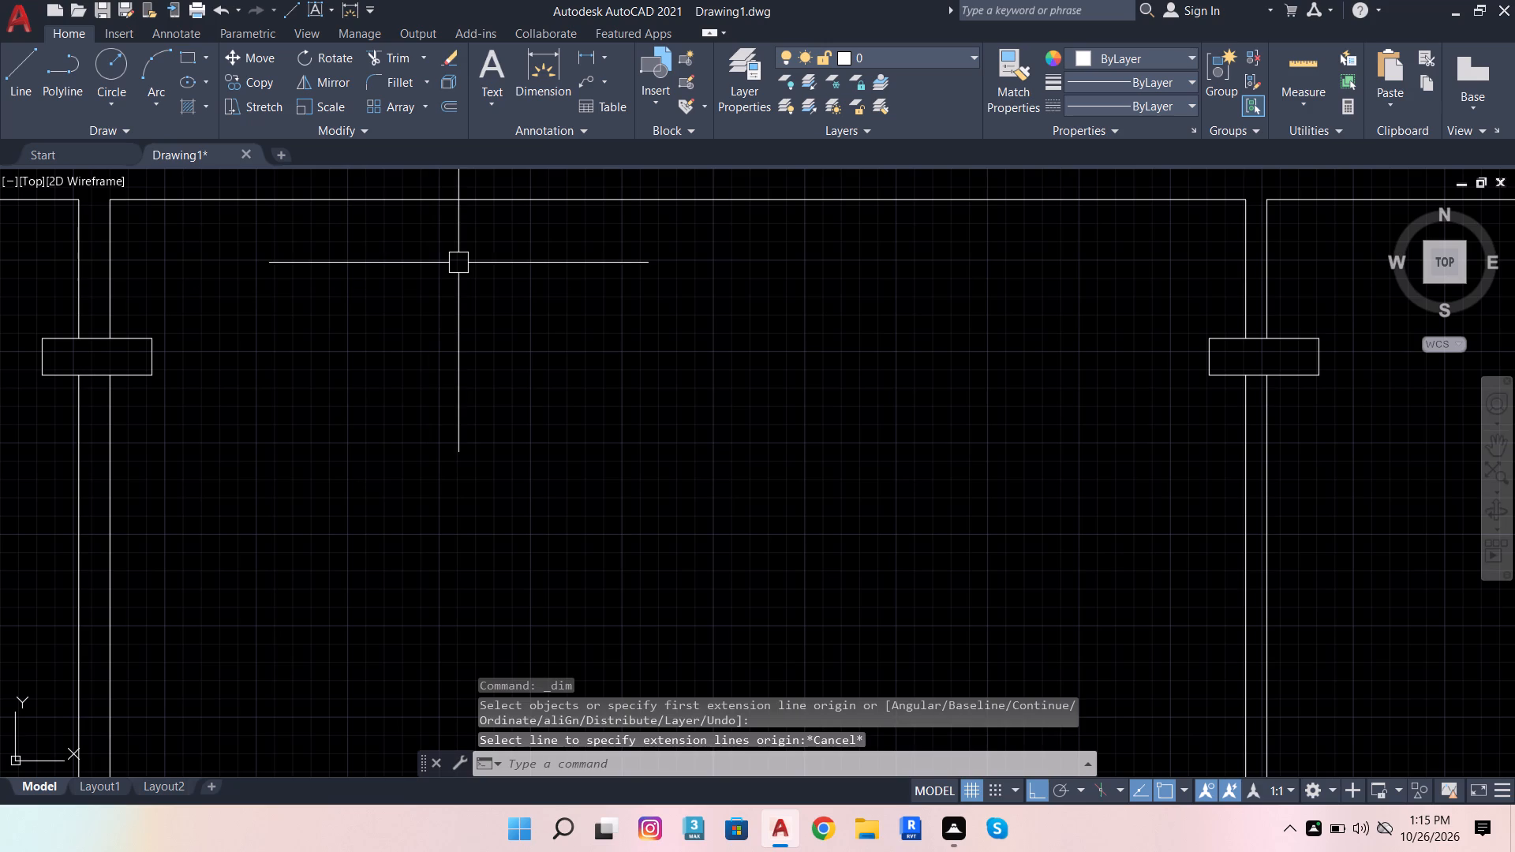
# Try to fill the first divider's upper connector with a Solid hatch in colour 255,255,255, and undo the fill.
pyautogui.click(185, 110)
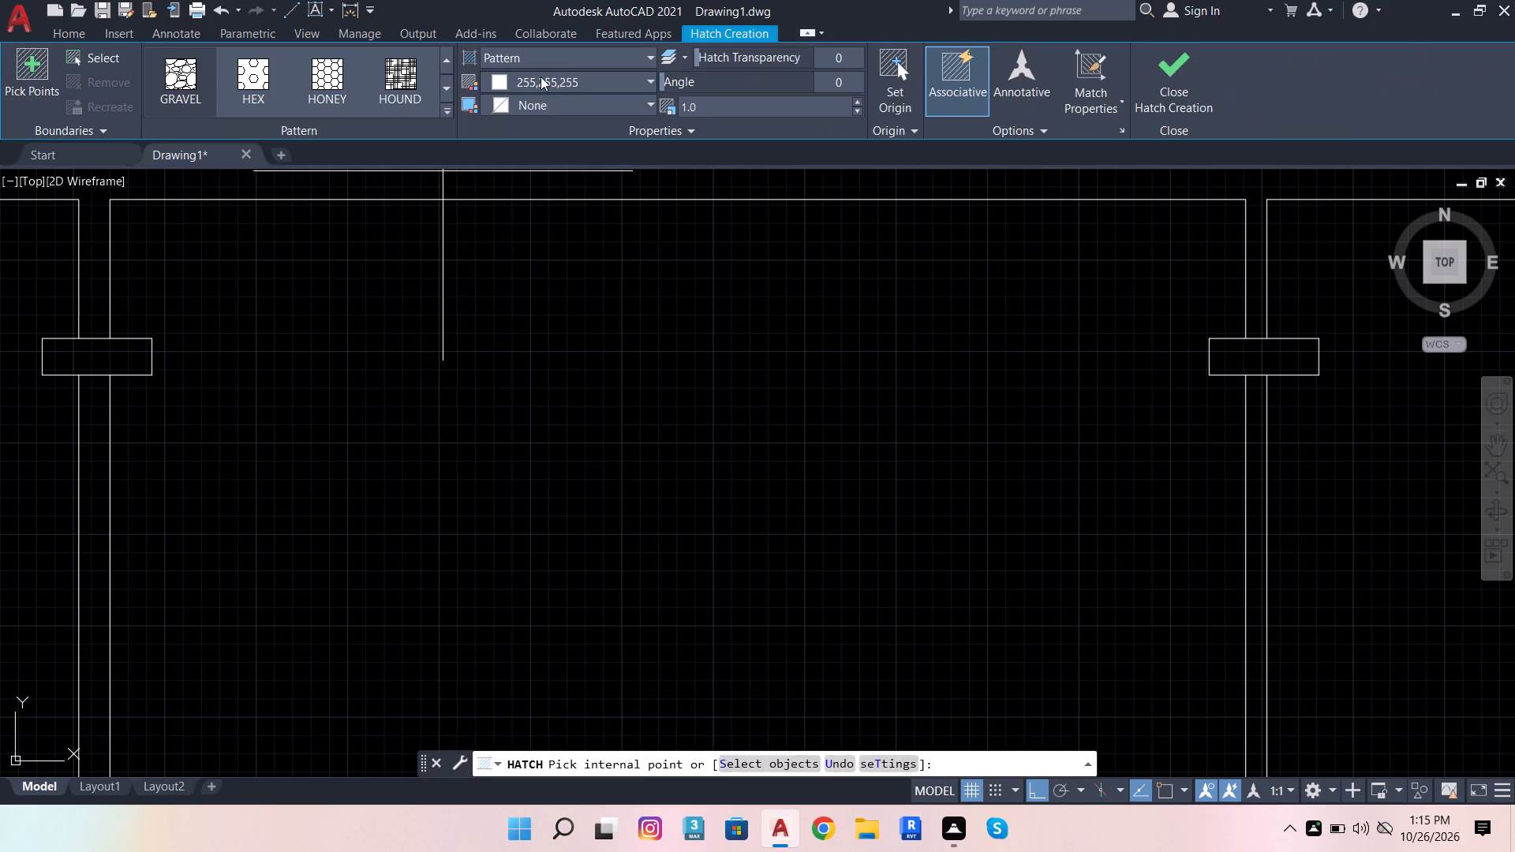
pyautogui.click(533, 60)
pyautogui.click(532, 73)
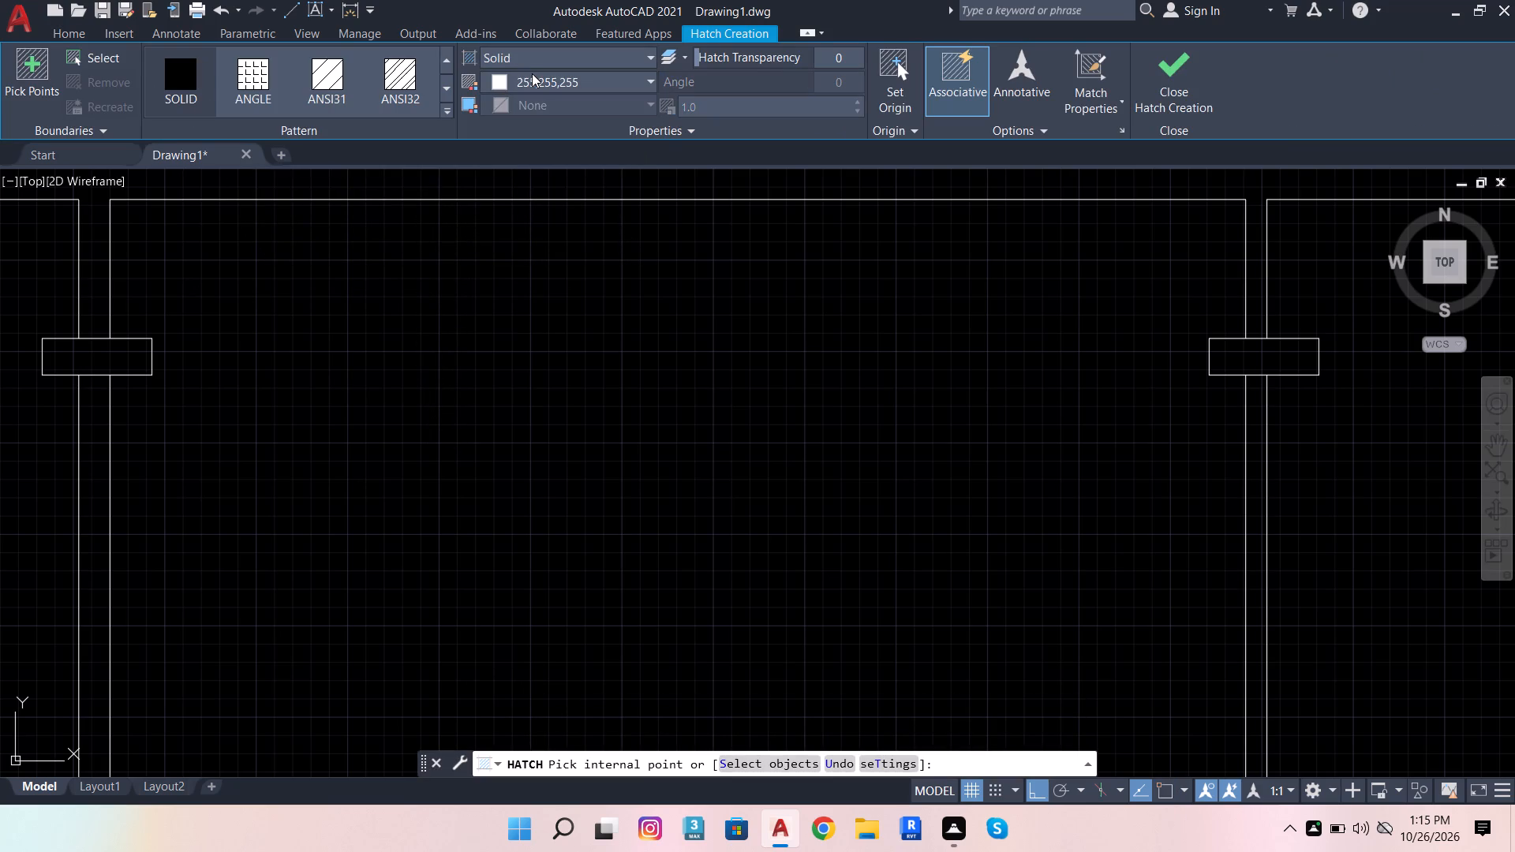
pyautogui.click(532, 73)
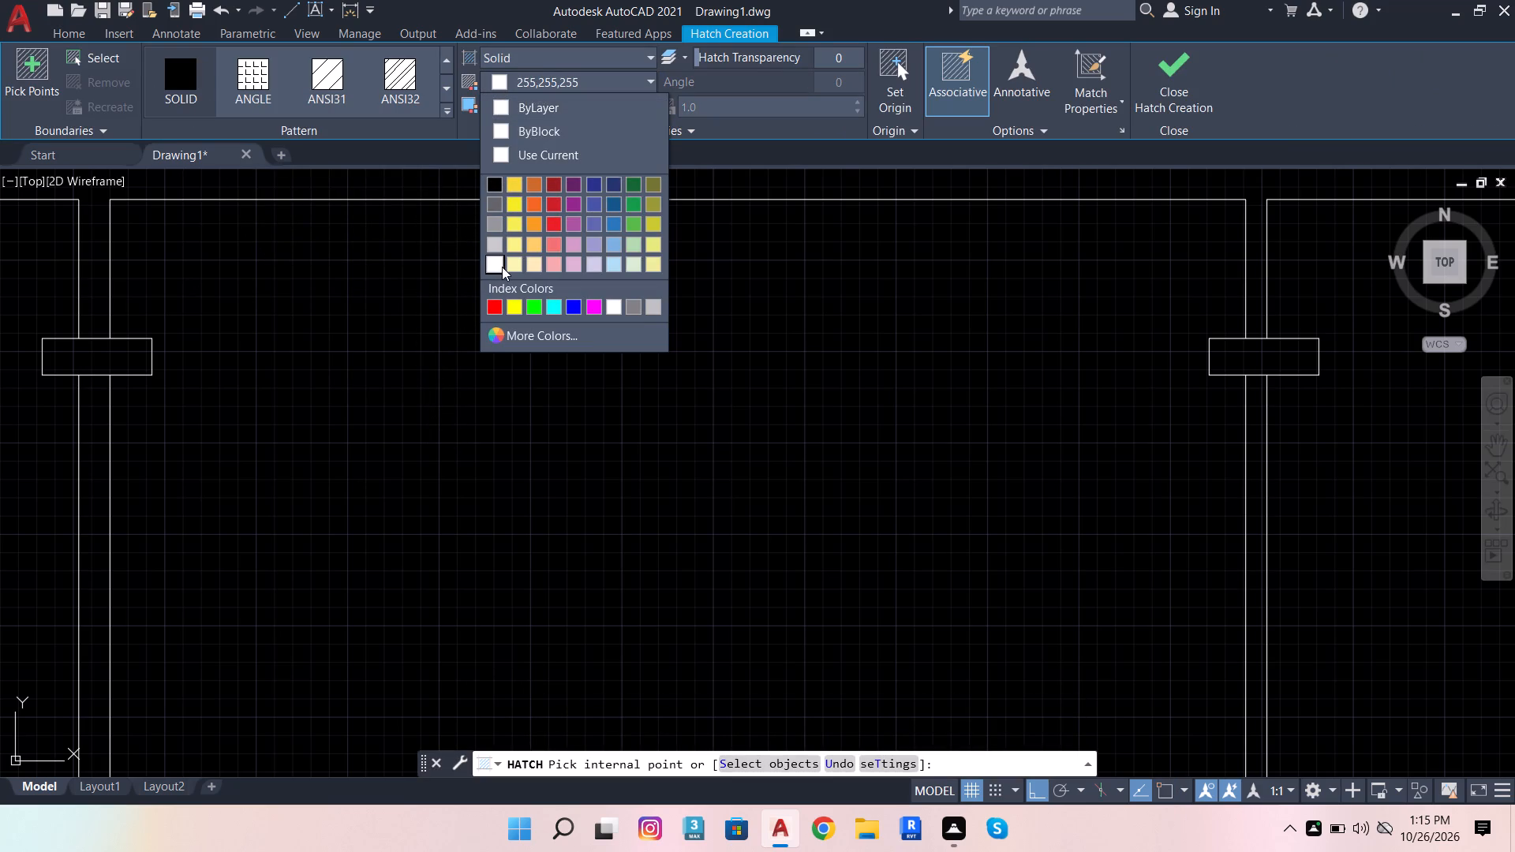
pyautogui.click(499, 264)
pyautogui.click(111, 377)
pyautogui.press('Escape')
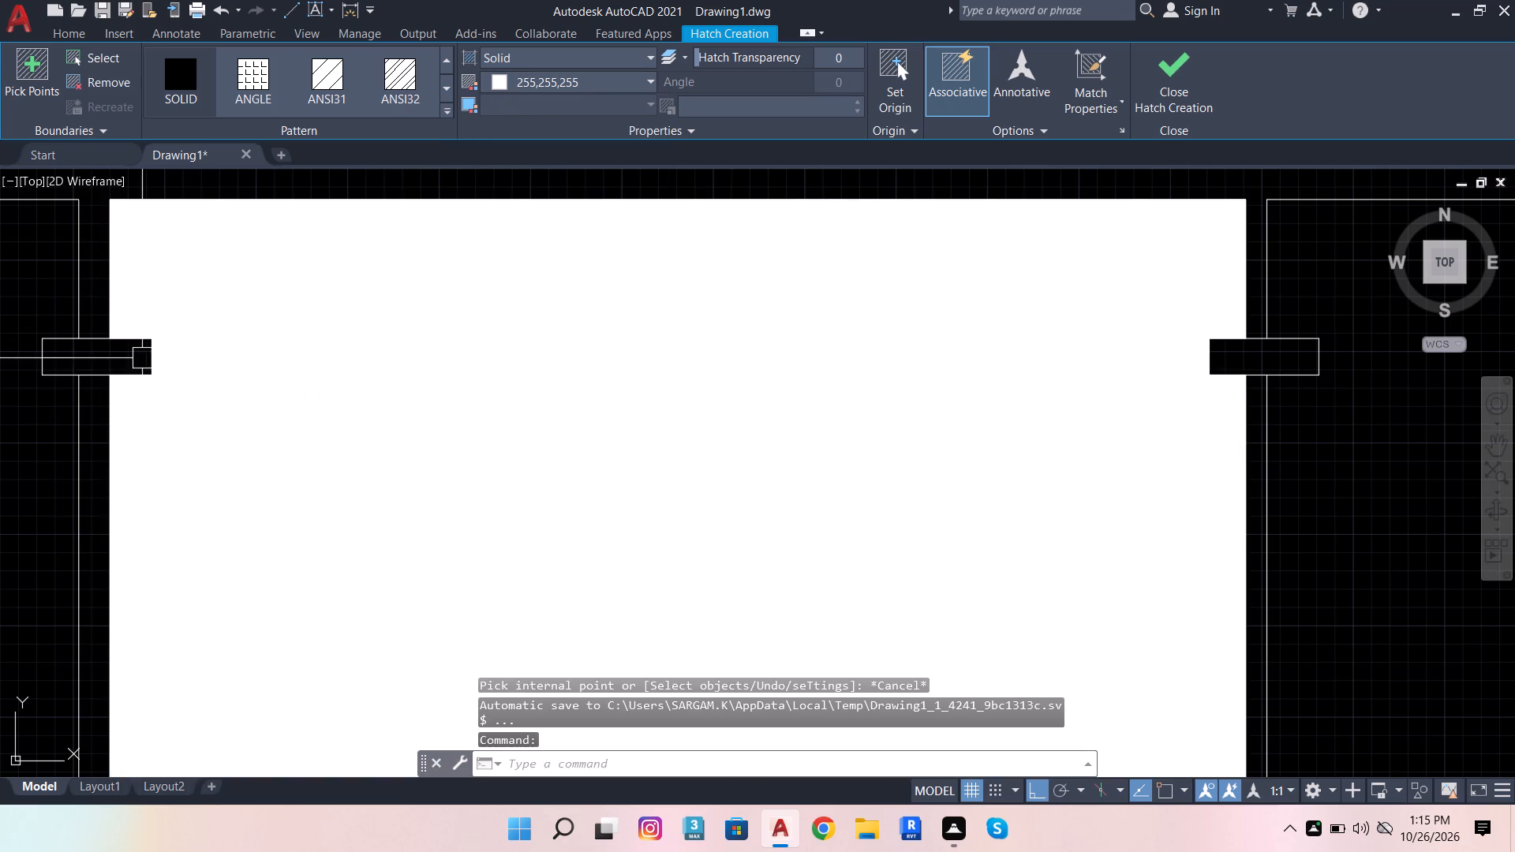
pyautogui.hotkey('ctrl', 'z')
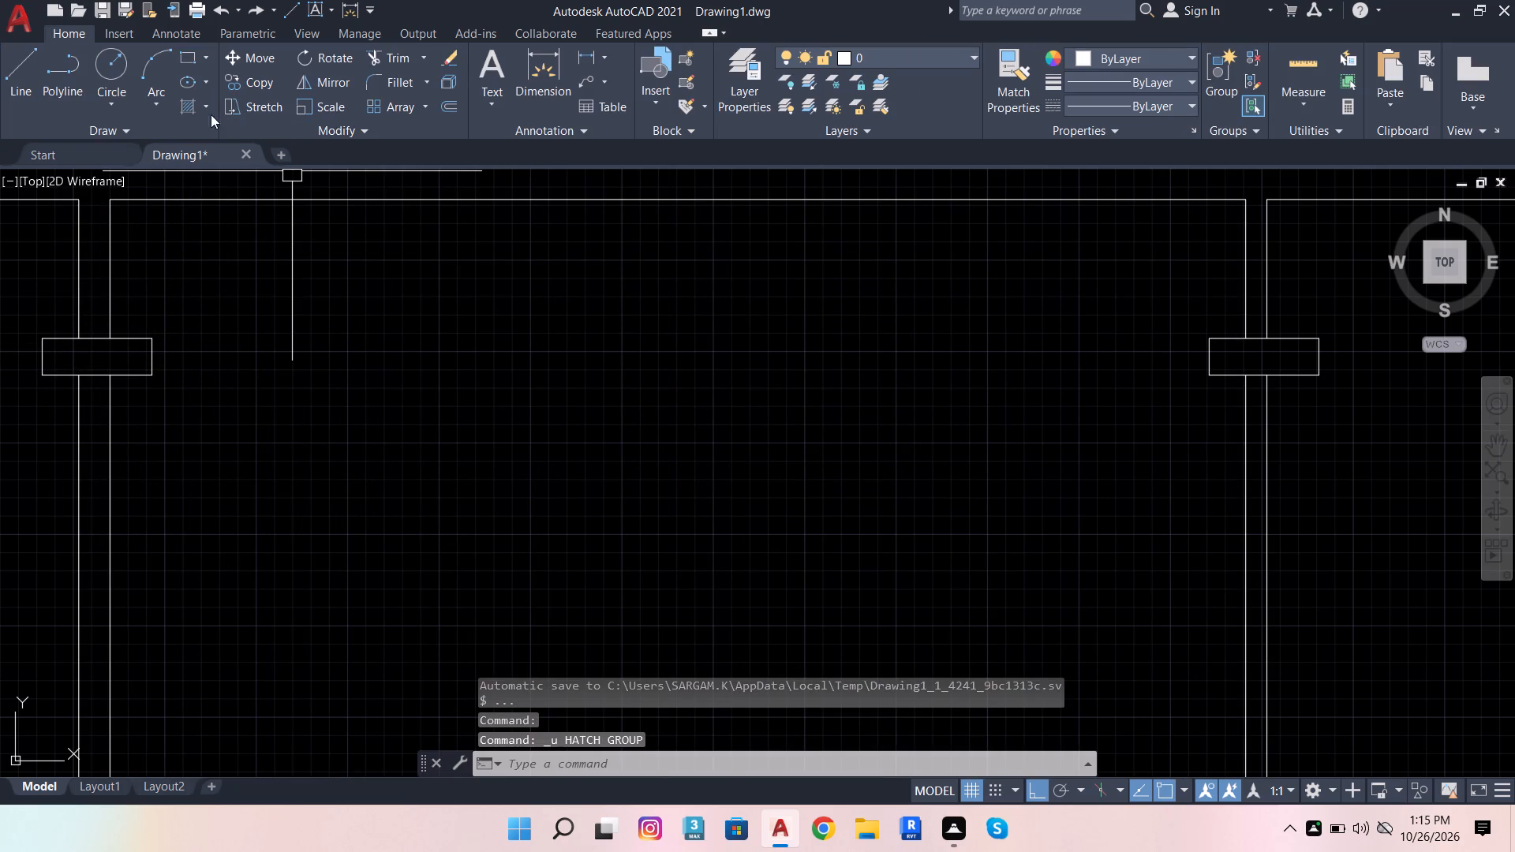
# Hatch the inside of the first divider's upper connector with a Solid fill, using the Use Current colour.
pyautogui.click(196, 103)
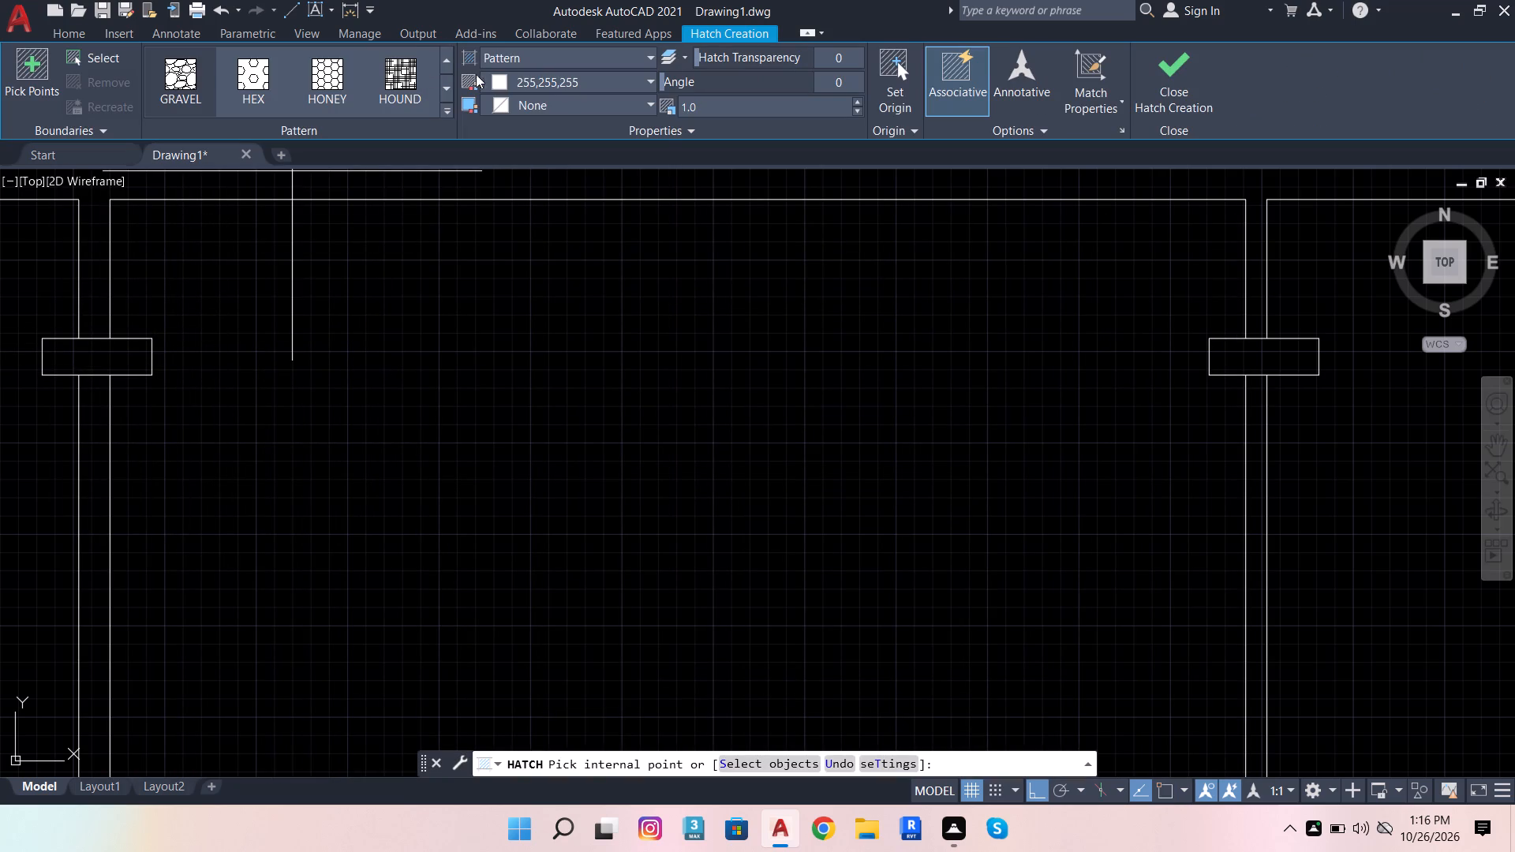
pyautogui.click(503, 80)
pyautogui.click(537, 49)
pyautogui.click(535, 52)
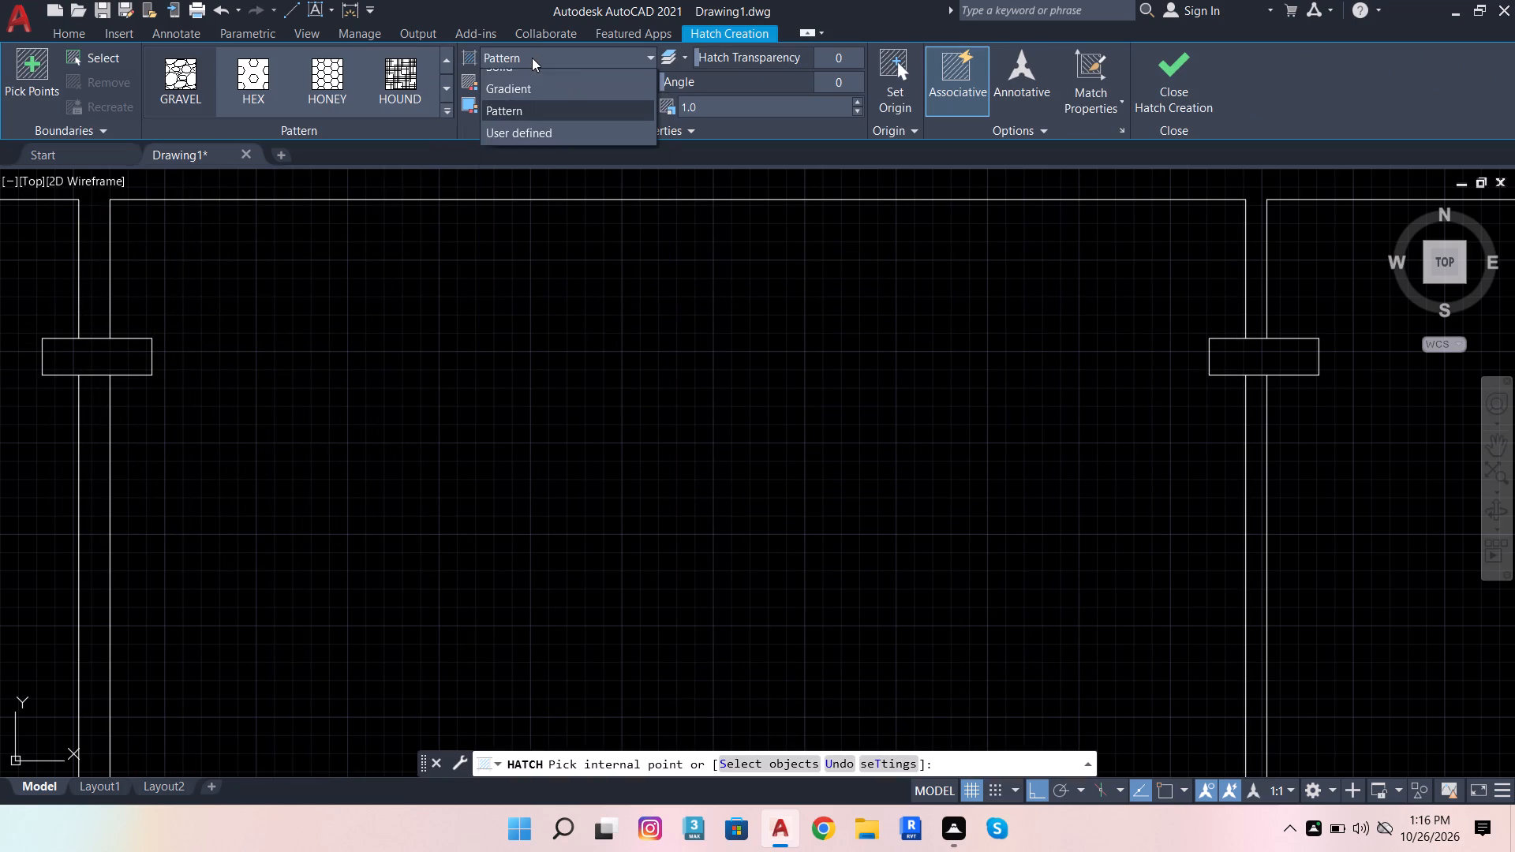
pyautogui.click(522, 75)
pyautogui.click(505, 75)
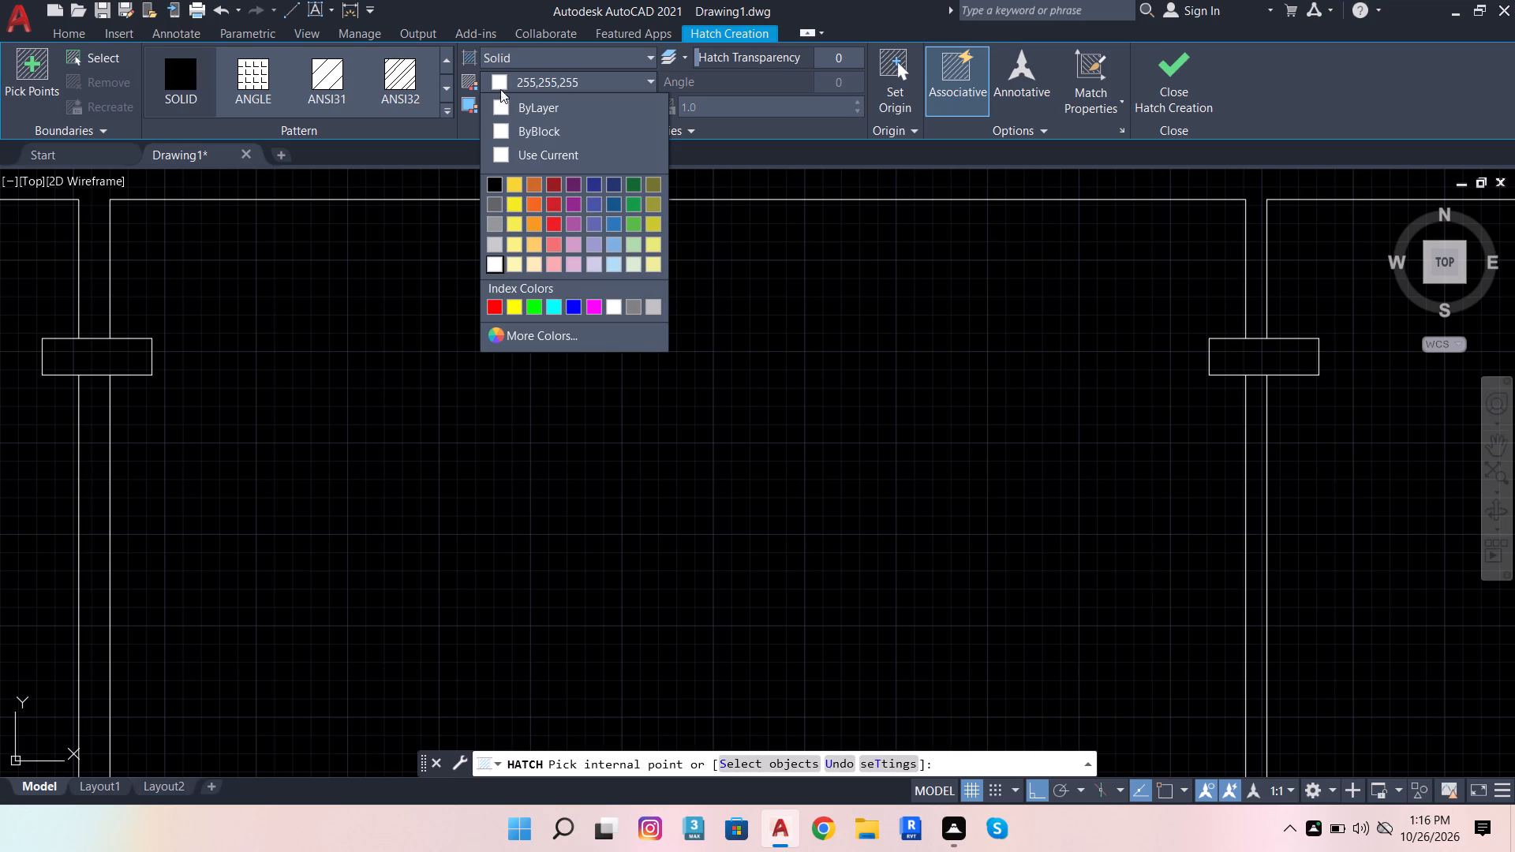
pyautogui.click(496, 159)
pyautogui.click(130, 356)
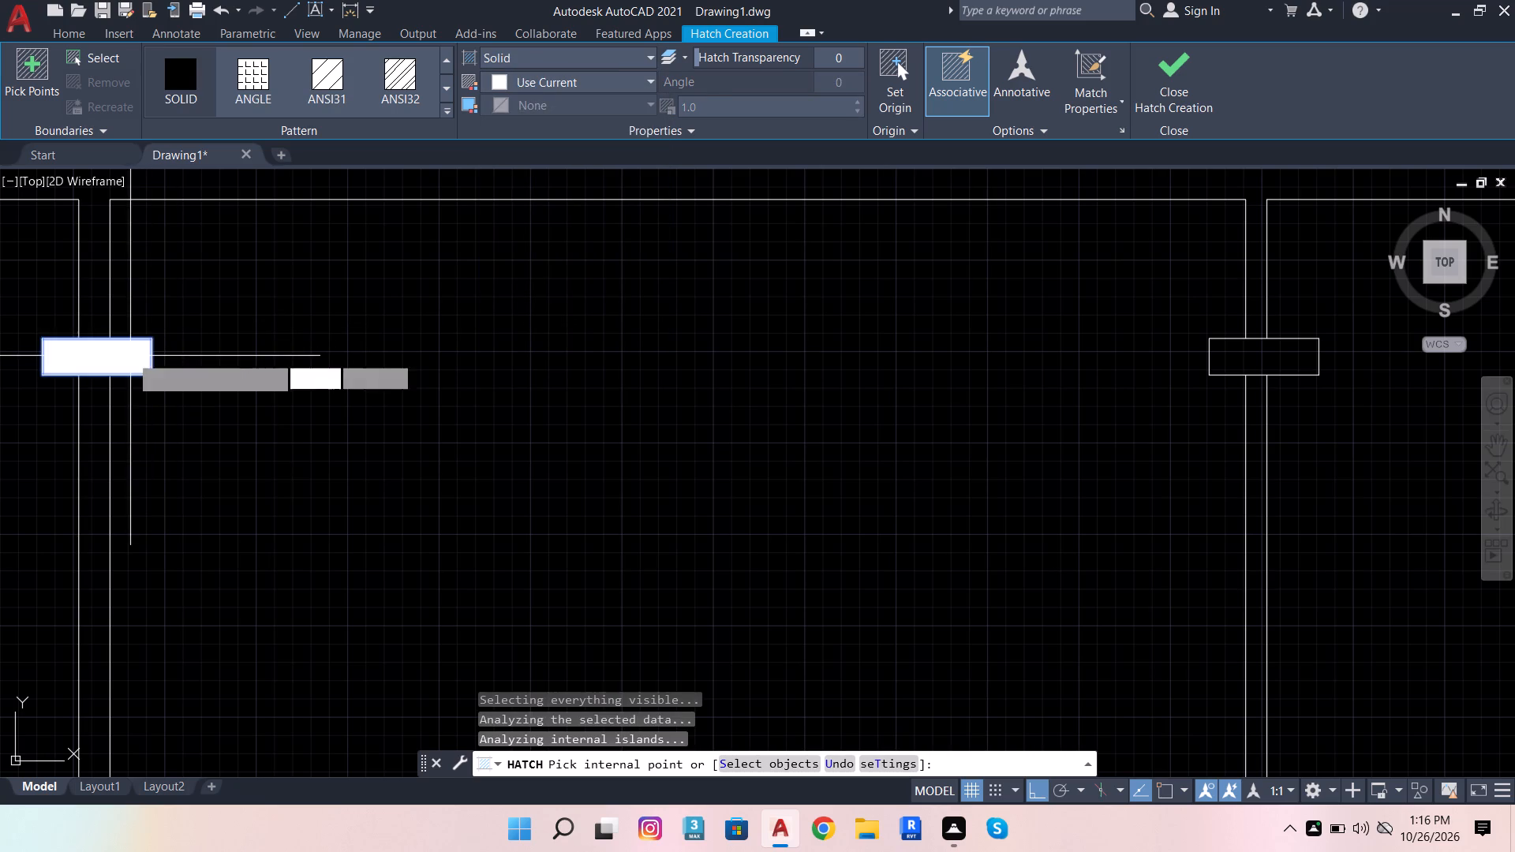
# Solid-fill the insides of the upper connectors at the second through sixth dividers of the first floor's parapet.
pyautogui.scroll(-4, 509, 345)
pyautogui.scroll(4, 614, 354)
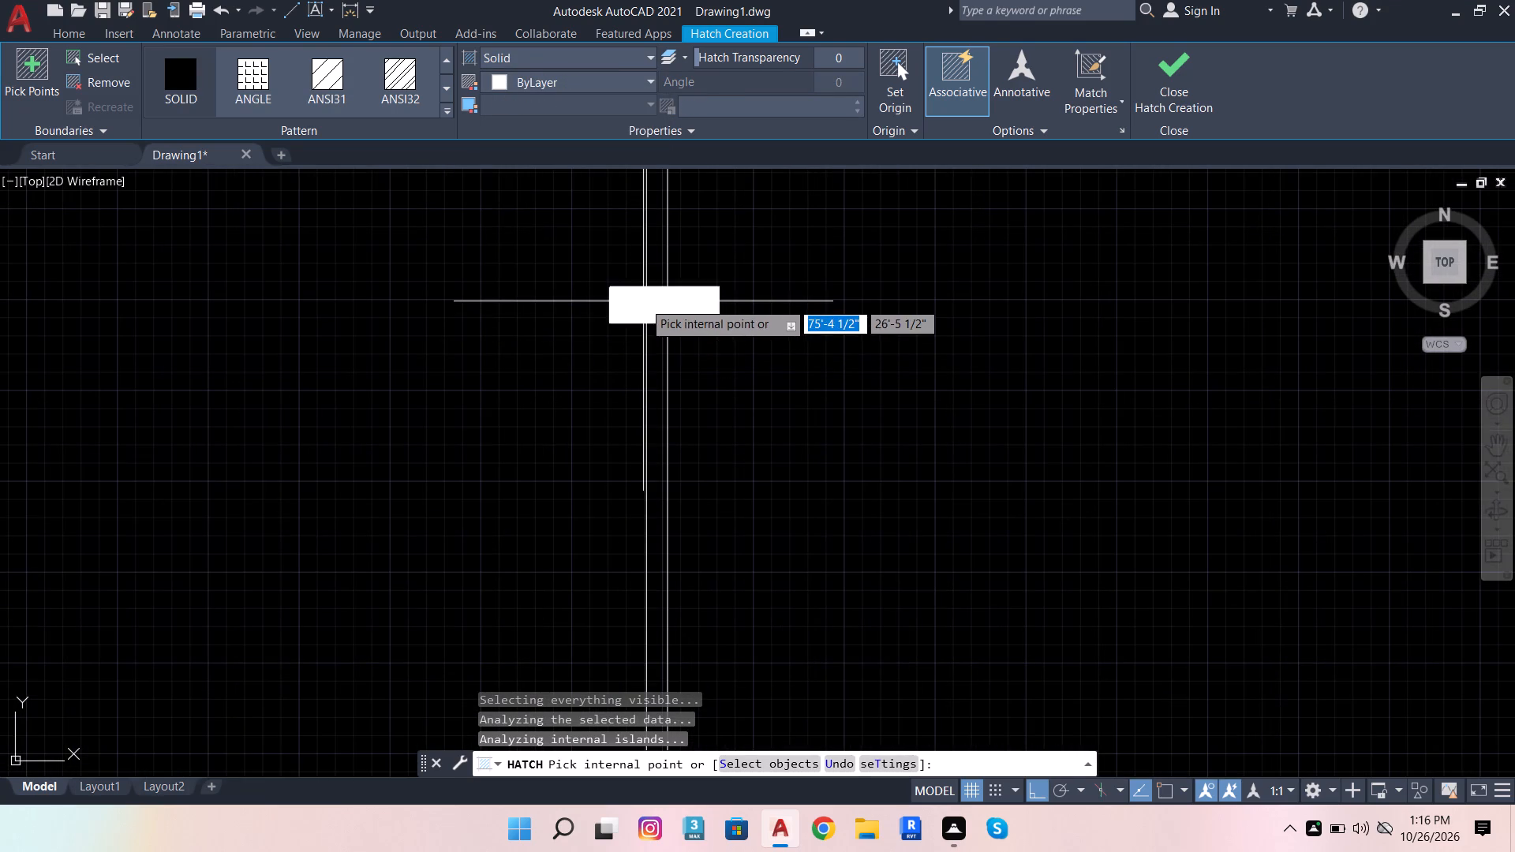
pyautogui.click(643, 301)
pyautogui.scroll(-4, 209, 399)
pyautogui.scroll(4, 454, 398)
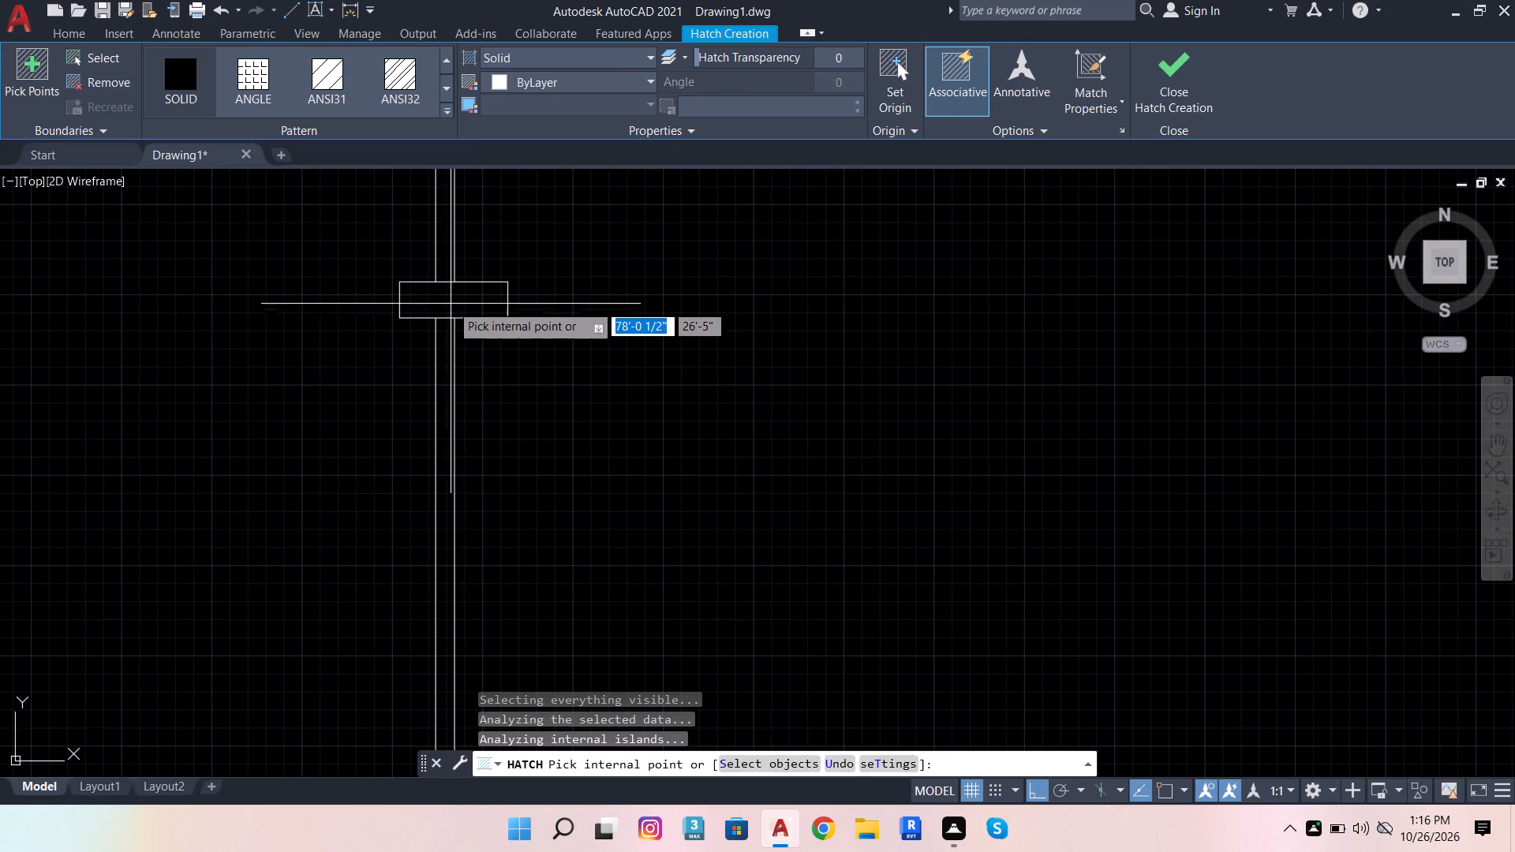
pyautogui.click(450, 302)
pyautogui.scroll(-4, 39, 435)
pyautogui.scroll(4, 447, 409)
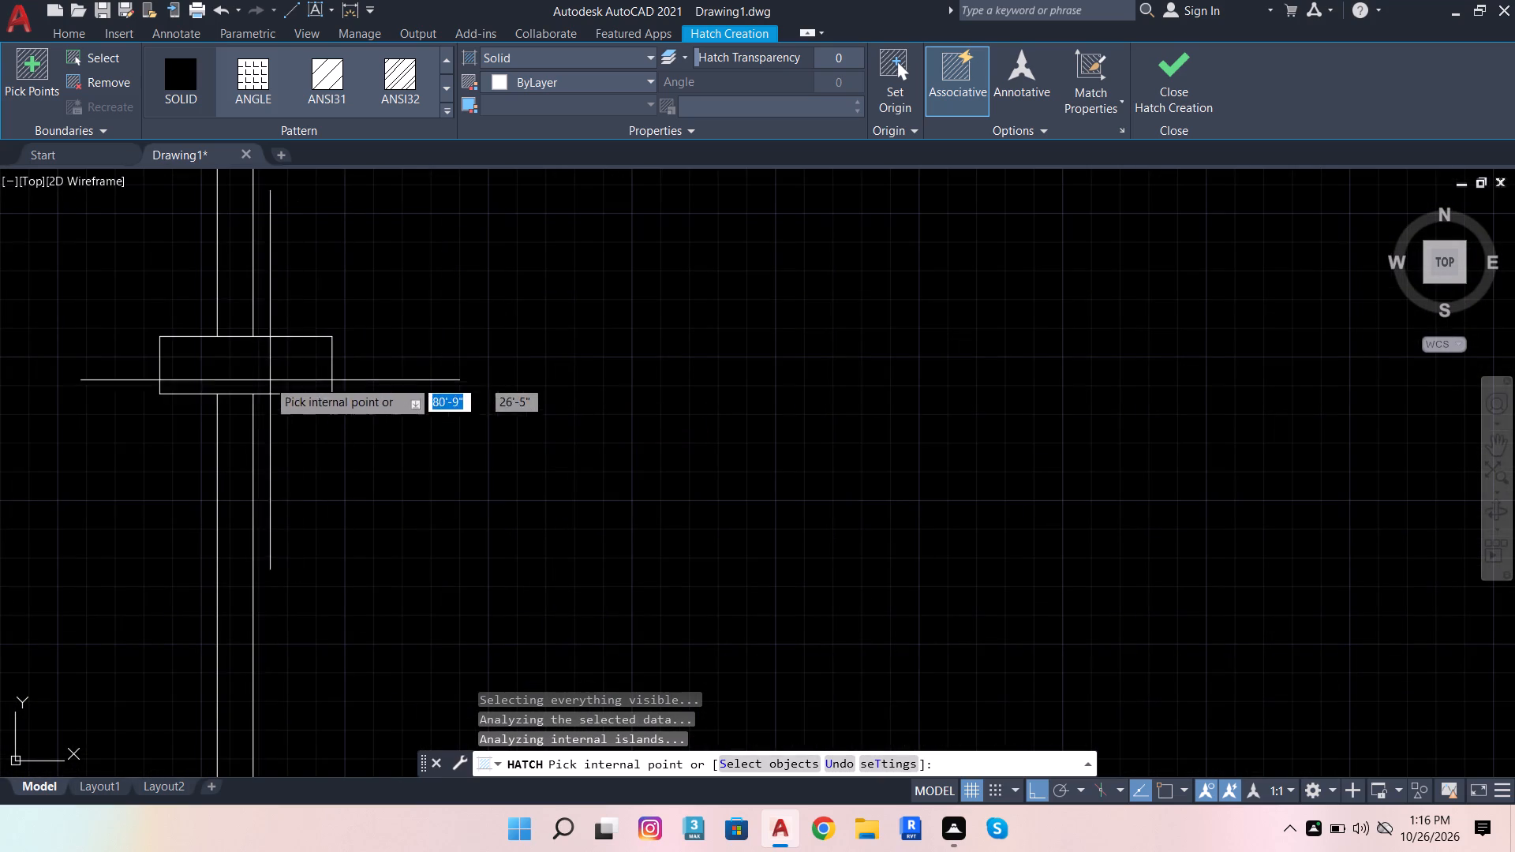
pyautogui.click(262, 375)
pyautogui.scroll(-5, 318, 431)
pyautogui.scroll(4, 596, 423)
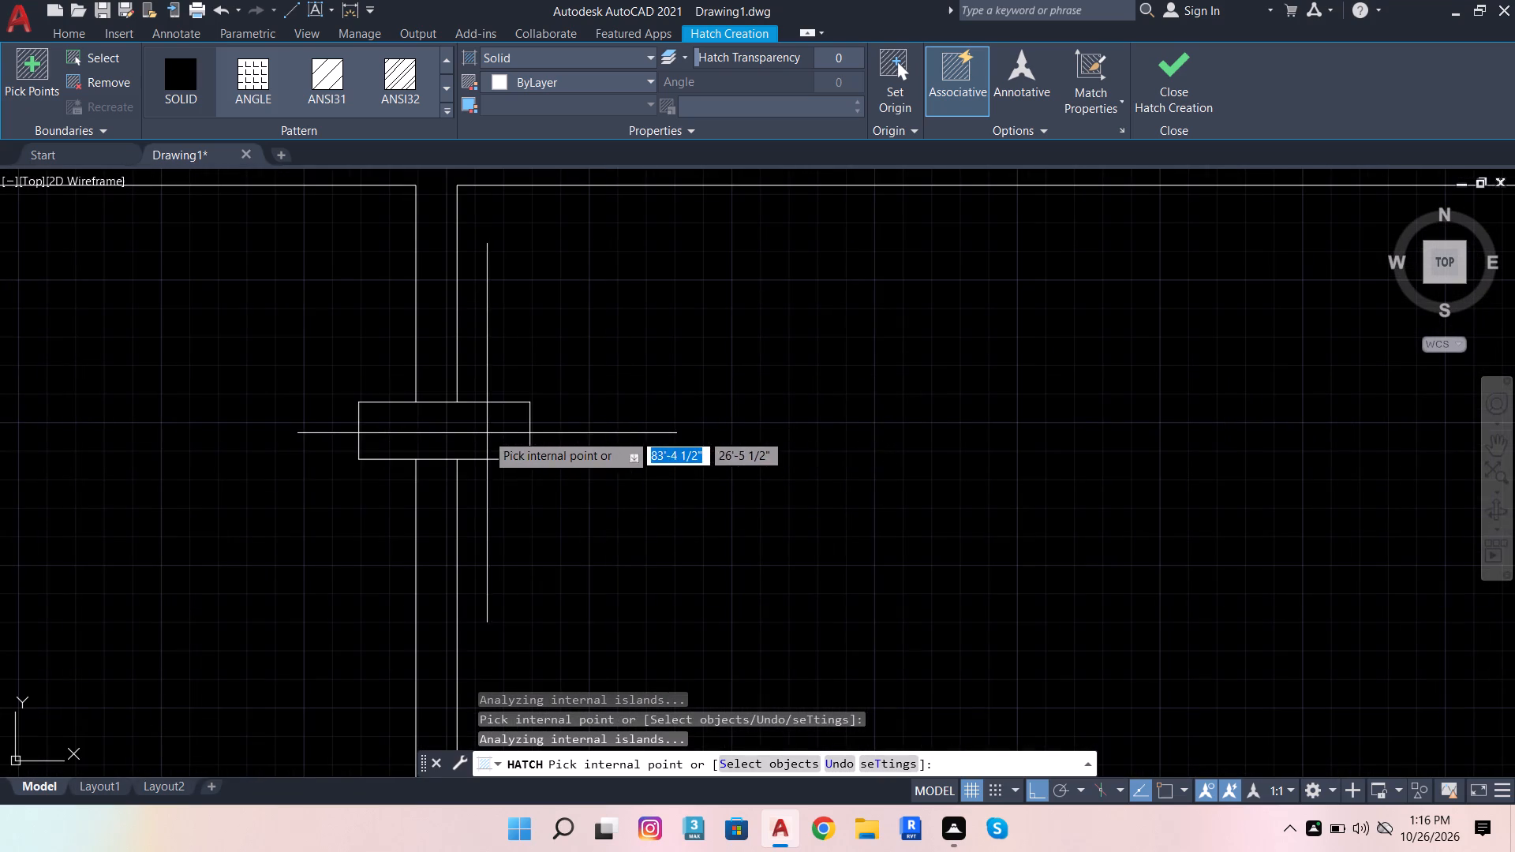
pyautogui.click(486, 433)
pyautogui.scroll(-4, 145, 482)
pyautogui.scroll(4, 451, 470)
pyautogui.click(484, 491)
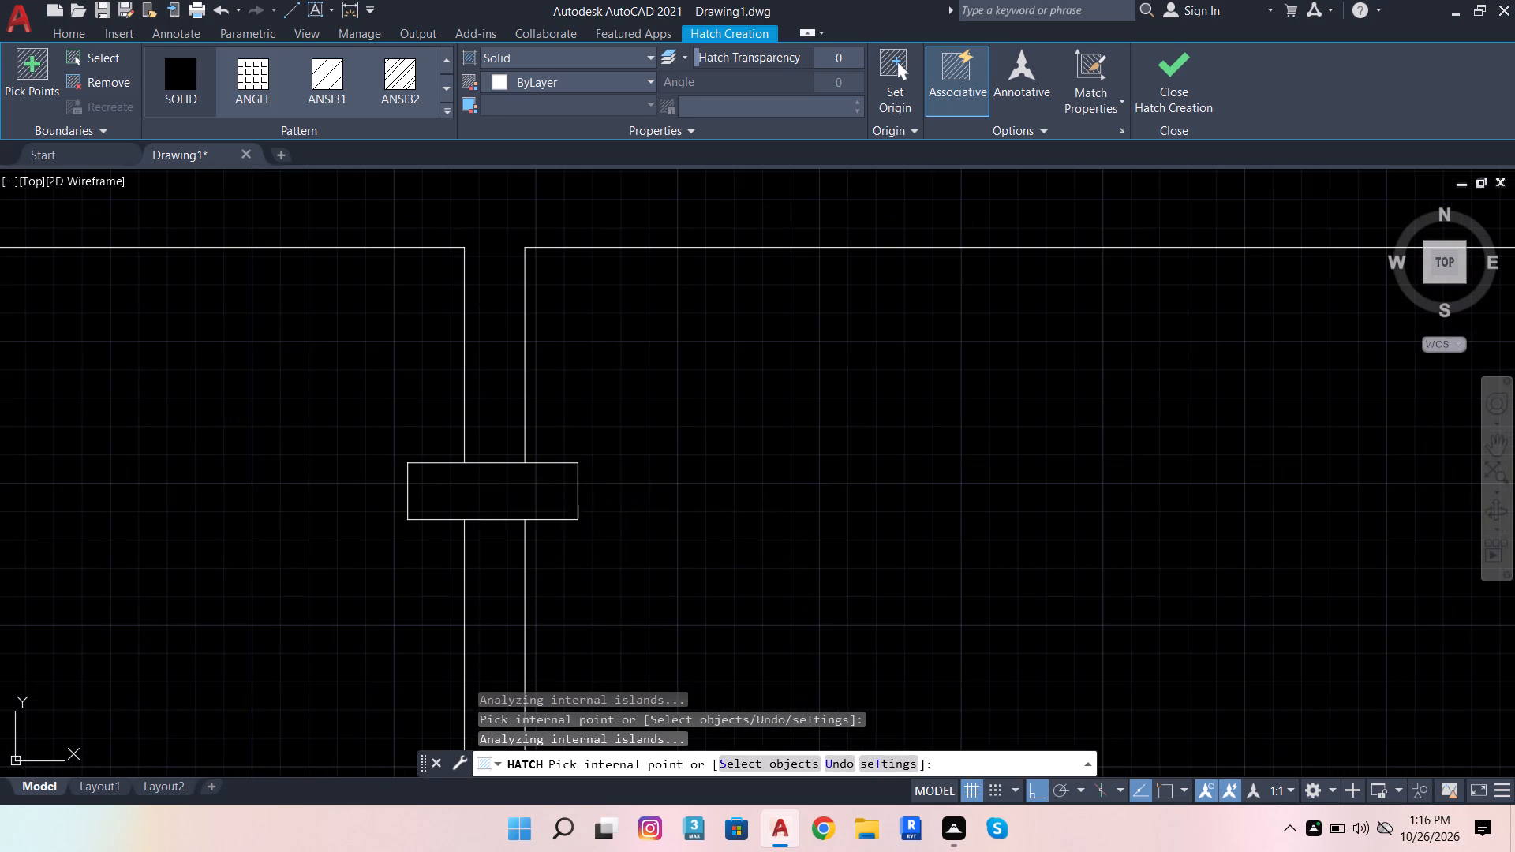
# Solid-fill the insides of the lower connectors at the sixth, fifth, fourth and third dividers.
pyautogui.scroll(-6, 594, 412)
pyautogui.scroll(6, 577, 506)
pyautogui.click(609, 413)
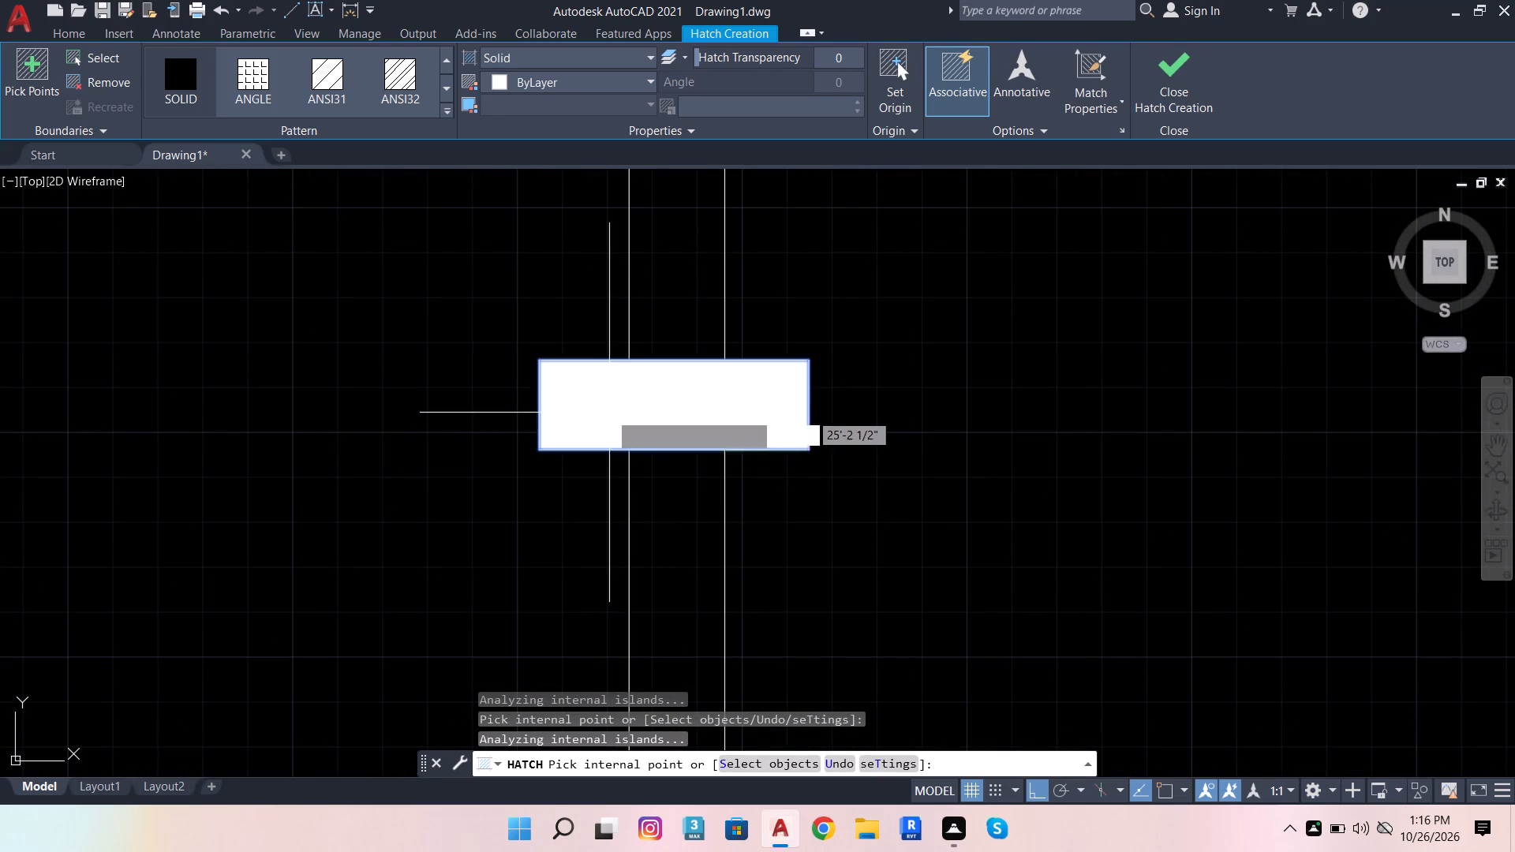
pyautogui.scroll(-5, 760, 420)
pyautogui.scroll(4, 461, 441)
pyautogui.click(550, 301)
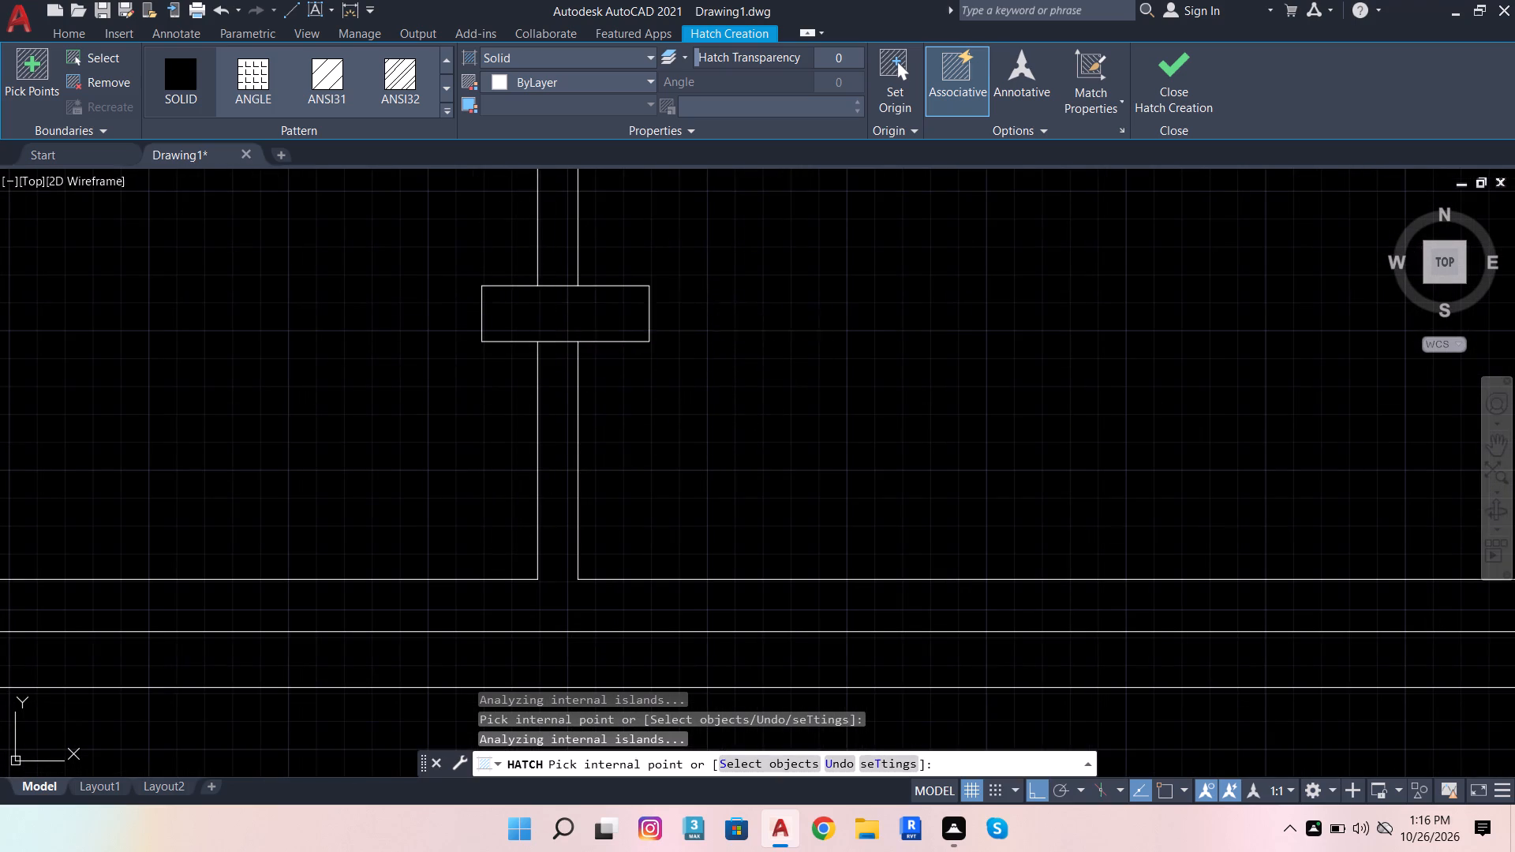
pyautogui.scroll(-6, 739, 376)
pyautogui.scroll(4, 395, 380)
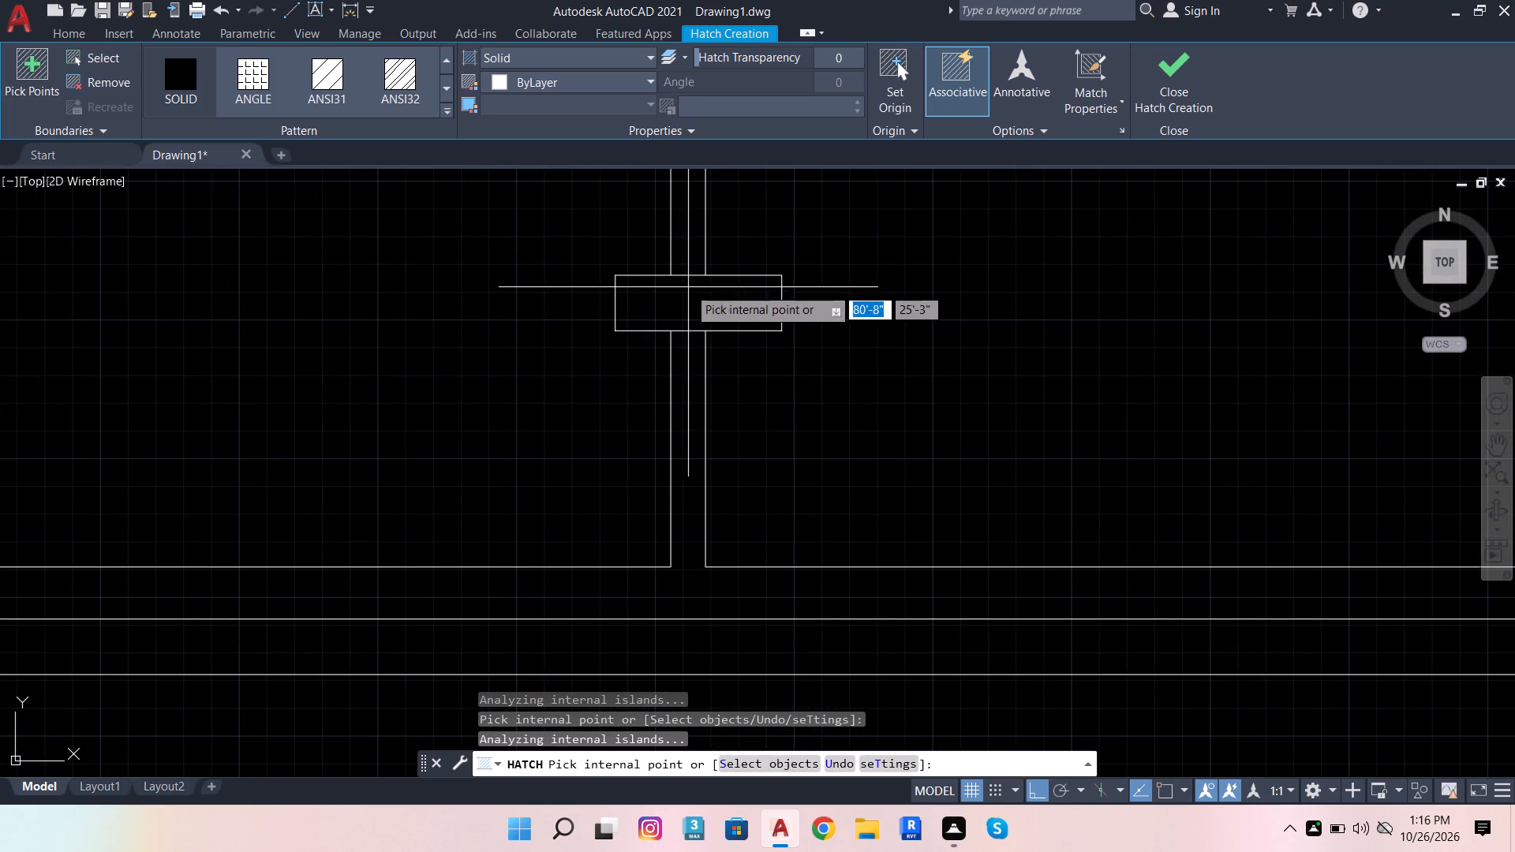
pyautogui.click(688, 287)
pyautogui.scroll(-6, 812, 387)
pyautogui.scroll(5, 621, 375)
pyautogui.click(654, 425)
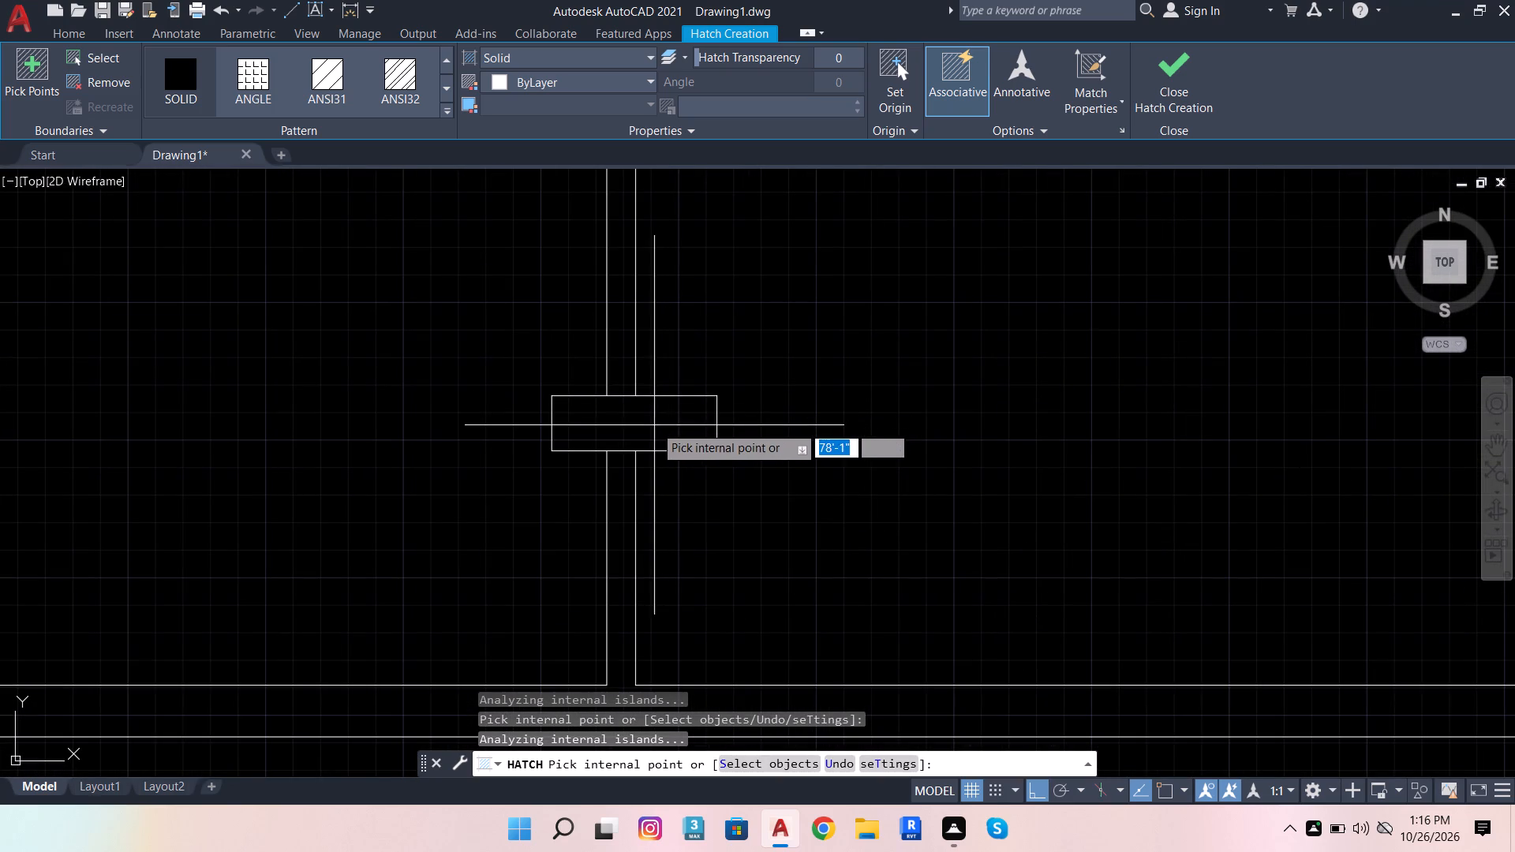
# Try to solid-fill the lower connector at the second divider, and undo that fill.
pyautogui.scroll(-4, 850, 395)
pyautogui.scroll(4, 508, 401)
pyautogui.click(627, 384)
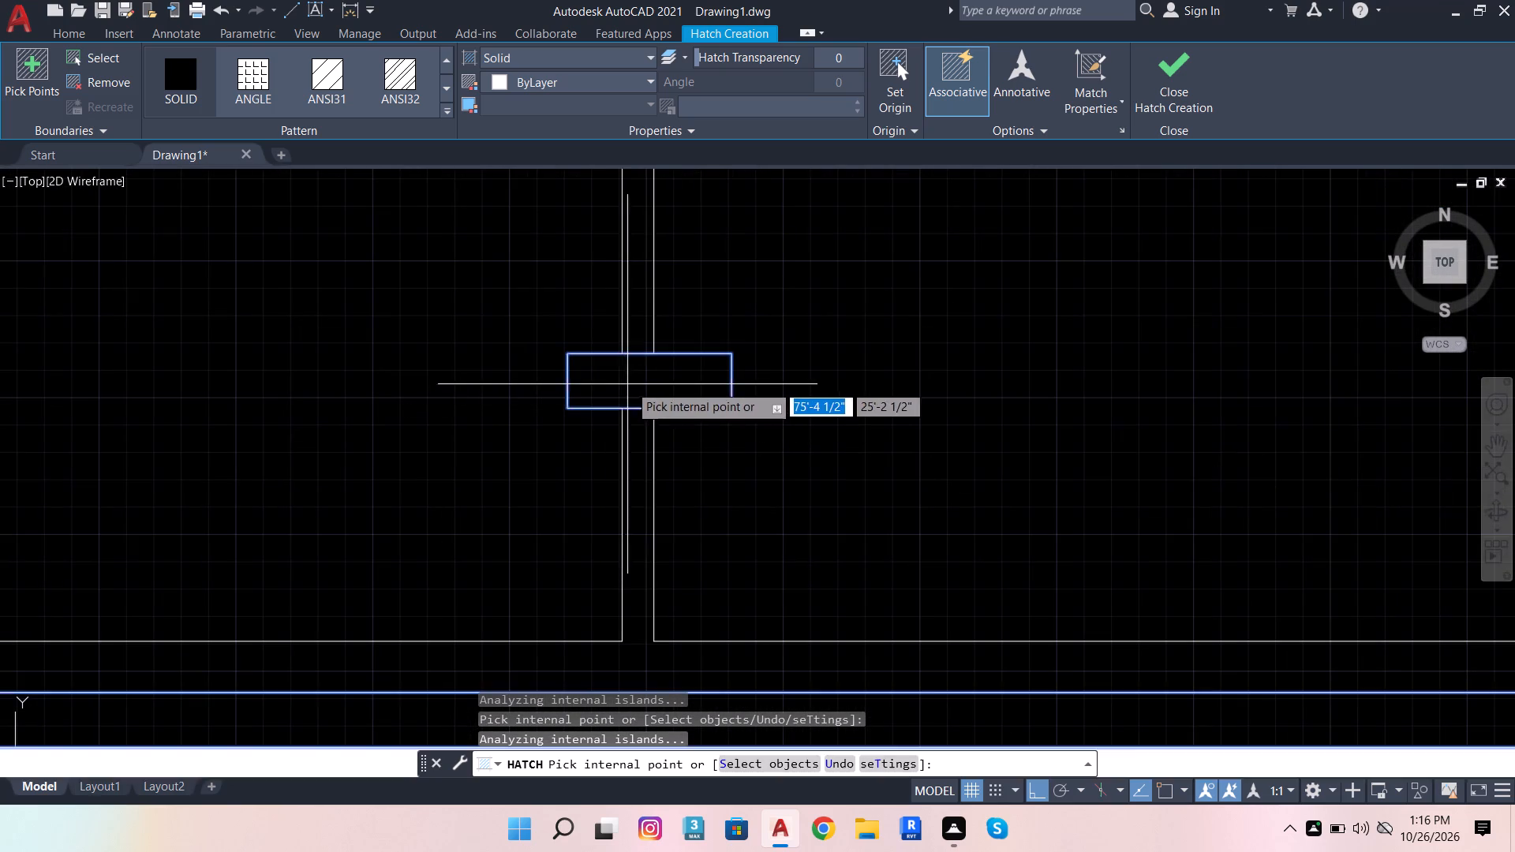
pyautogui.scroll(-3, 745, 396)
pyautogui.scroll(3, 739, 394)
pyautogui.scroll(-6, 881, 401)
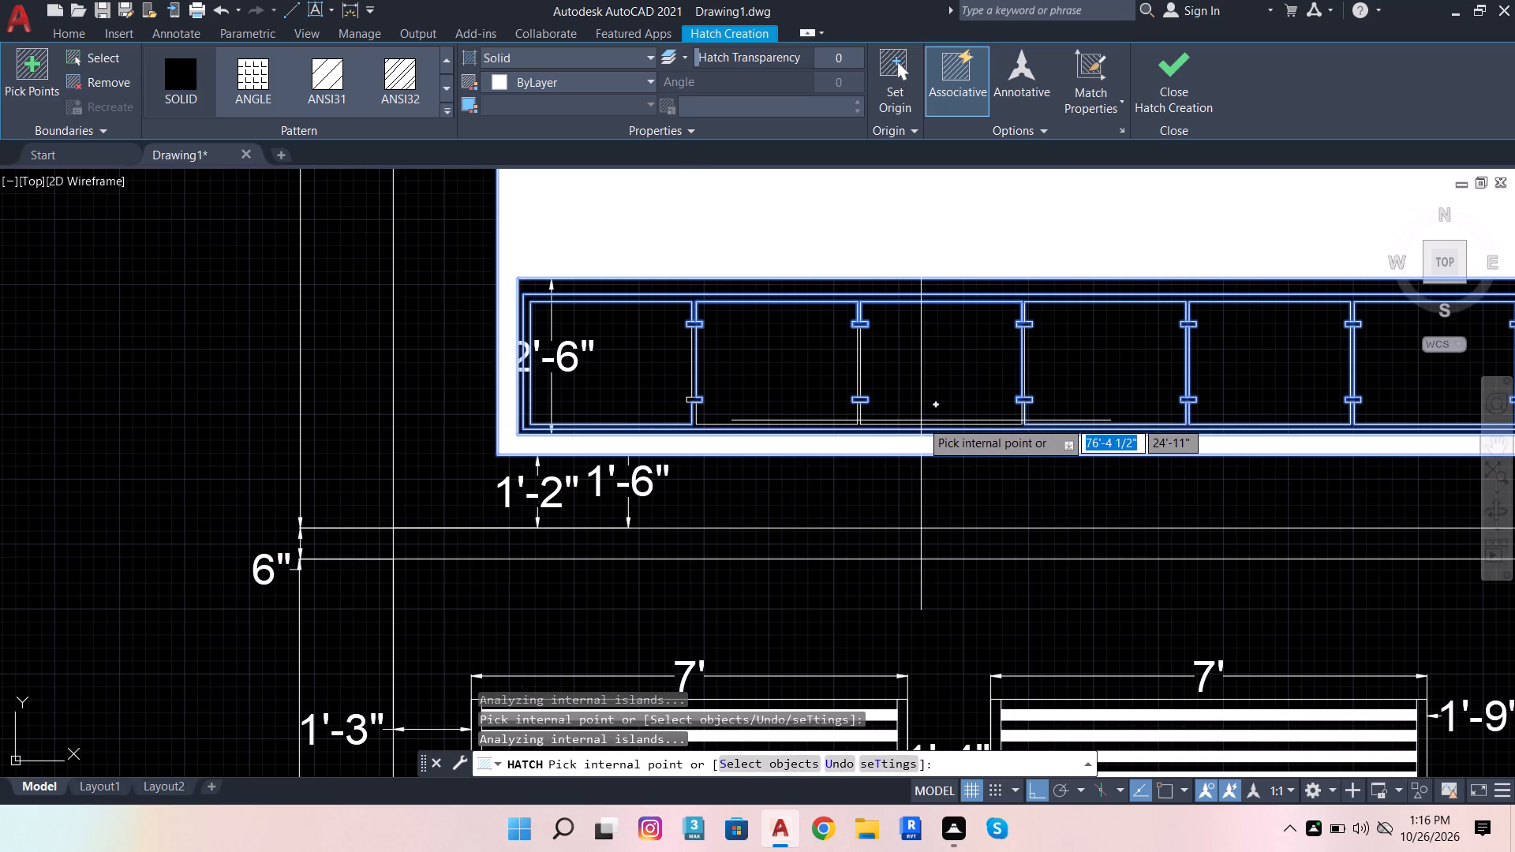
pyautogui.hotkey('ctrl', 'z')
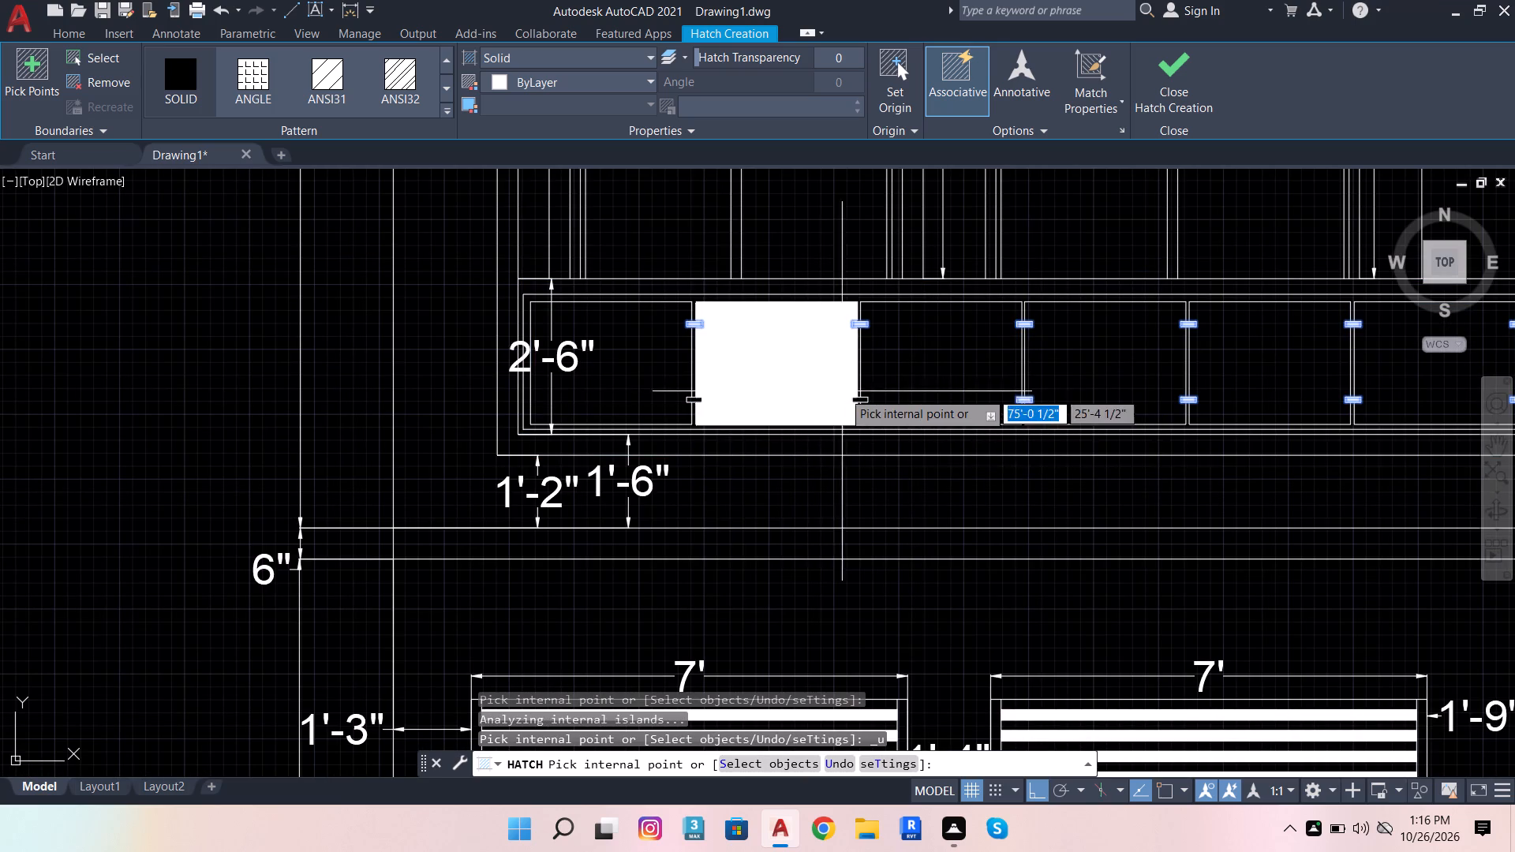
# Solid-fill the insides of the lower connectors at the second and first dividers, and end hatching.
pyautogui.scroll(4, 856, 390)
pyautogui.scroll(3, 784, 419)
pyautogui.click(820, 392)
pyautogui.scroll(-6, 917, 380)
pyautogui.scroll(6, 633, 378)
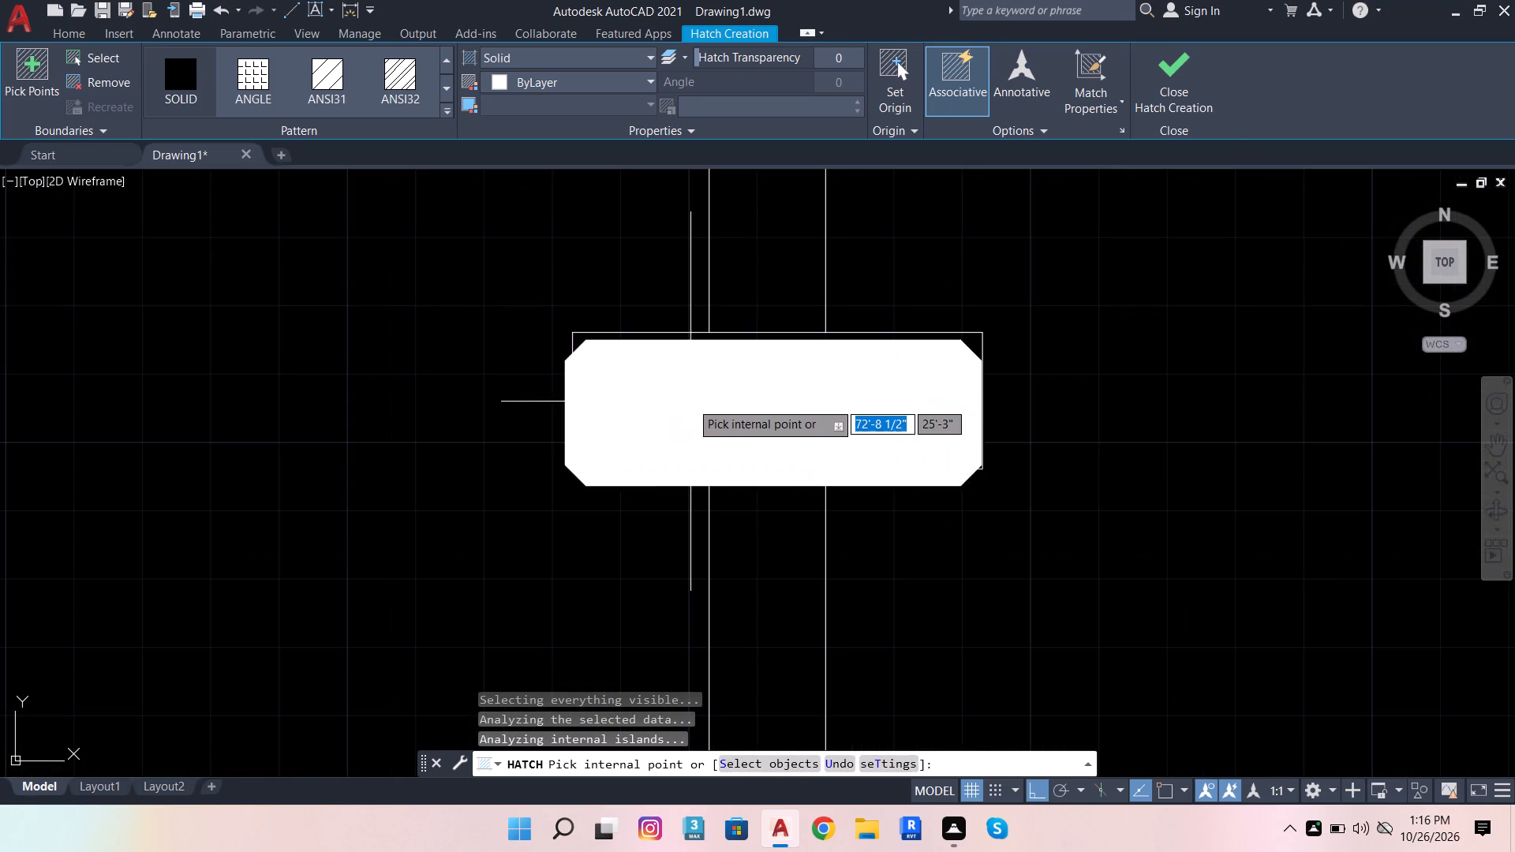
pyautogui.click(690, 402)
pyautogui.scroll(-6, 722, 394)
pyautogui.press('Escape')
pyautogui.press('Escape')
pyautogui.scroll(-3, 728, 432)
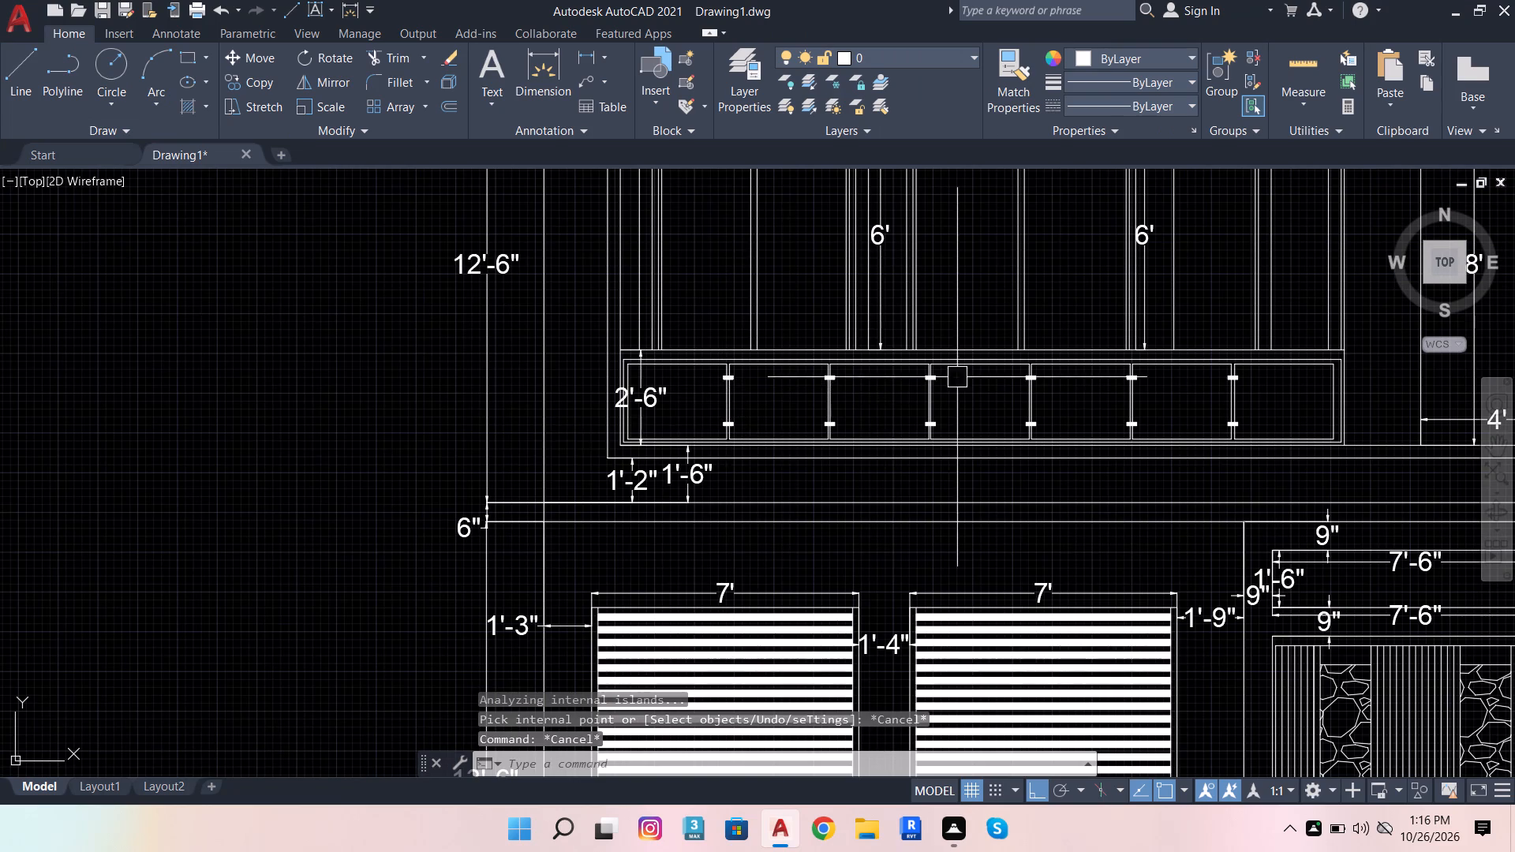
# Examine how the filled connectors sit at the edges of the upper storey's 2'-6" parapet panels.
pyautogui.scroll(-1, 888, 344)
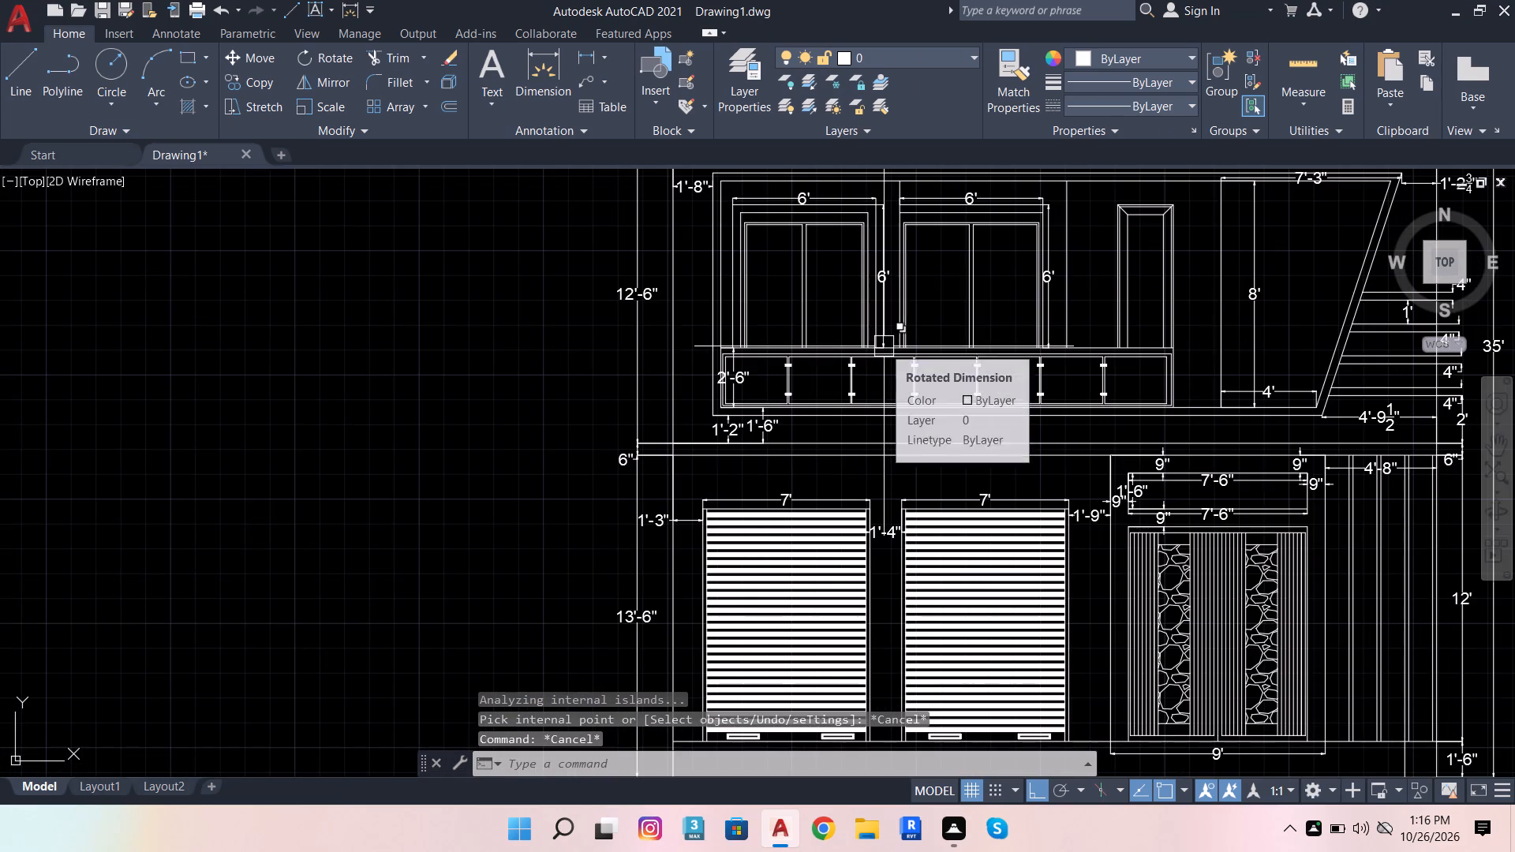
pyautogui.scroll(-2, 852, 374)
pyautogui.scroll(4, 922, 267)
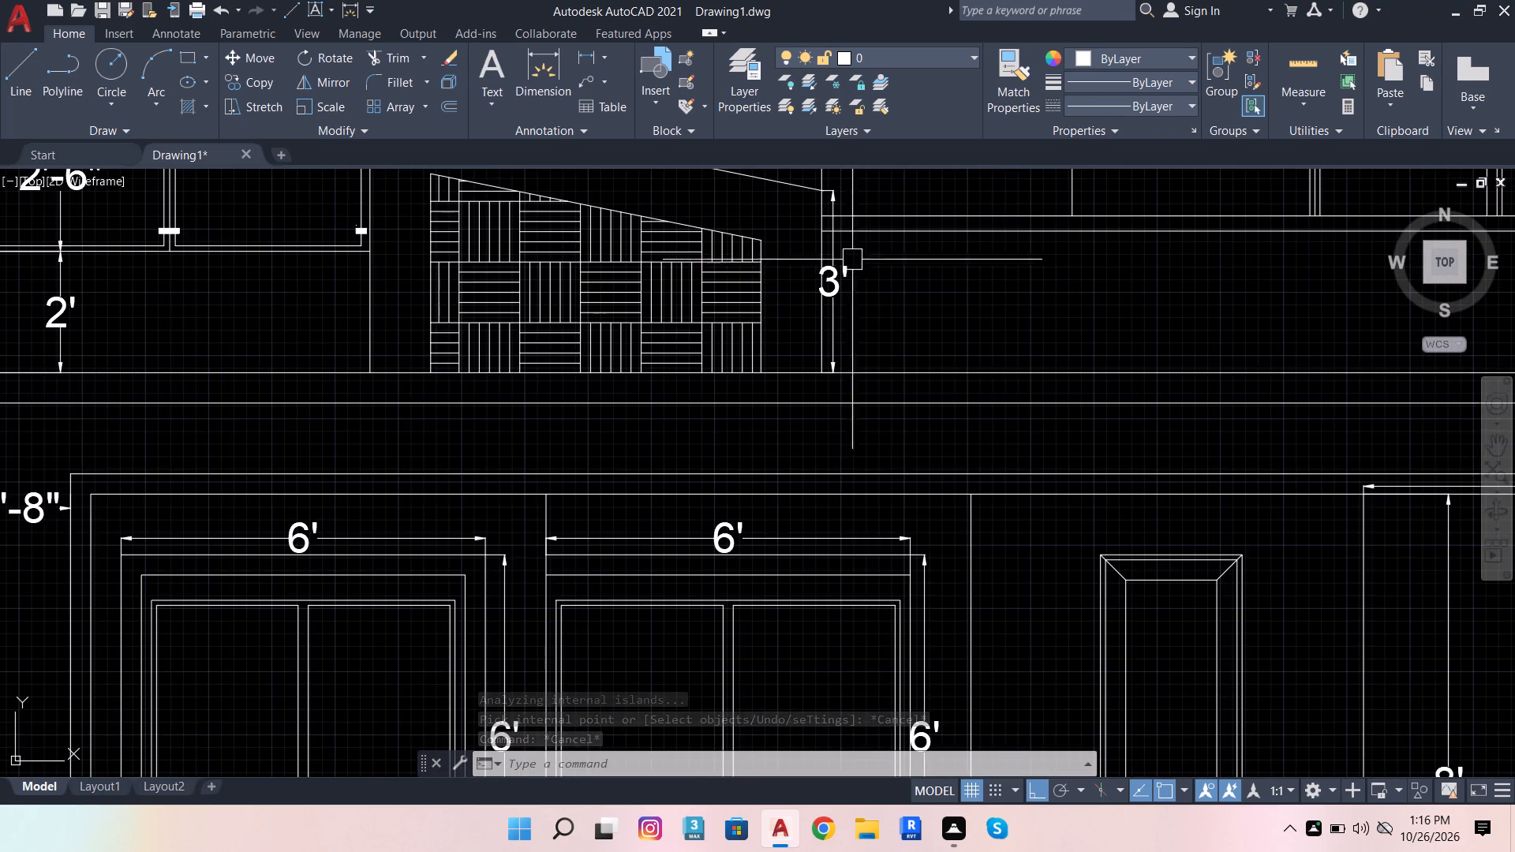
pyautogui.scroll(-1, 832, 283)
pyautogui.scroll(3, 467, 179)
pyautogui.scroll(-2, 615, 274)
pyautogui.scroll(2, 656, 258)
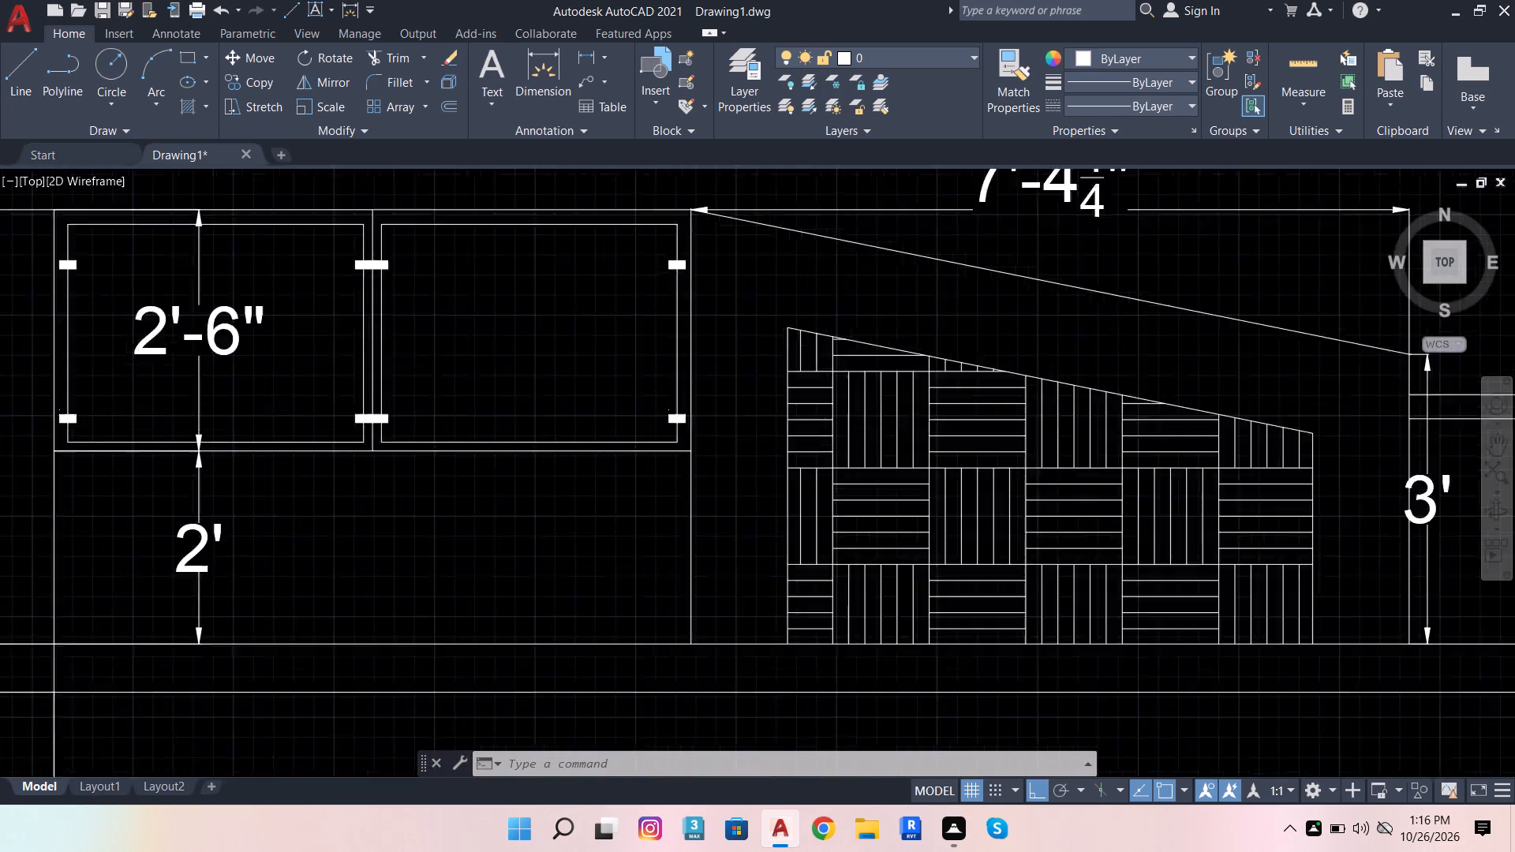
pyautogui.scroll(1, 656, 258)
pyautogui.click(653, 234)
pyautogui.press('Escape')
pyautogui.scroll(-6, 659, 392)
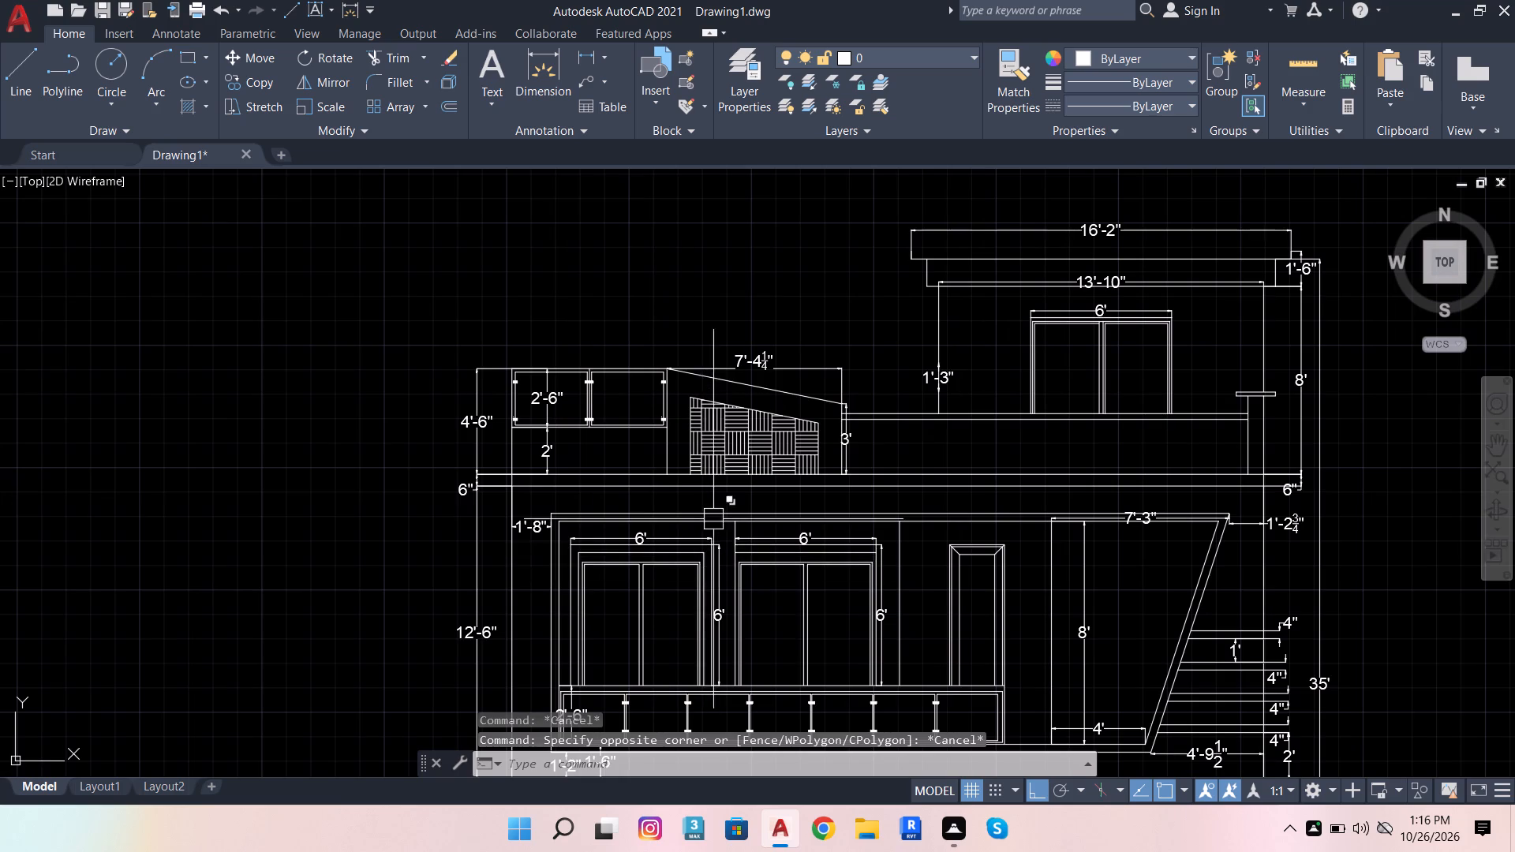
# Draw a horizontal line from the top of the sixth divider's upper connector to about 1" past the last panel's outer vertical edge.
pyautogui.scroll(-4, 690, 403)
pyautogui.scroll(5, 720, 484)
pyautogui.scroll(-2, 700, 383)
pyautogui.scroll(3, 727, 309)
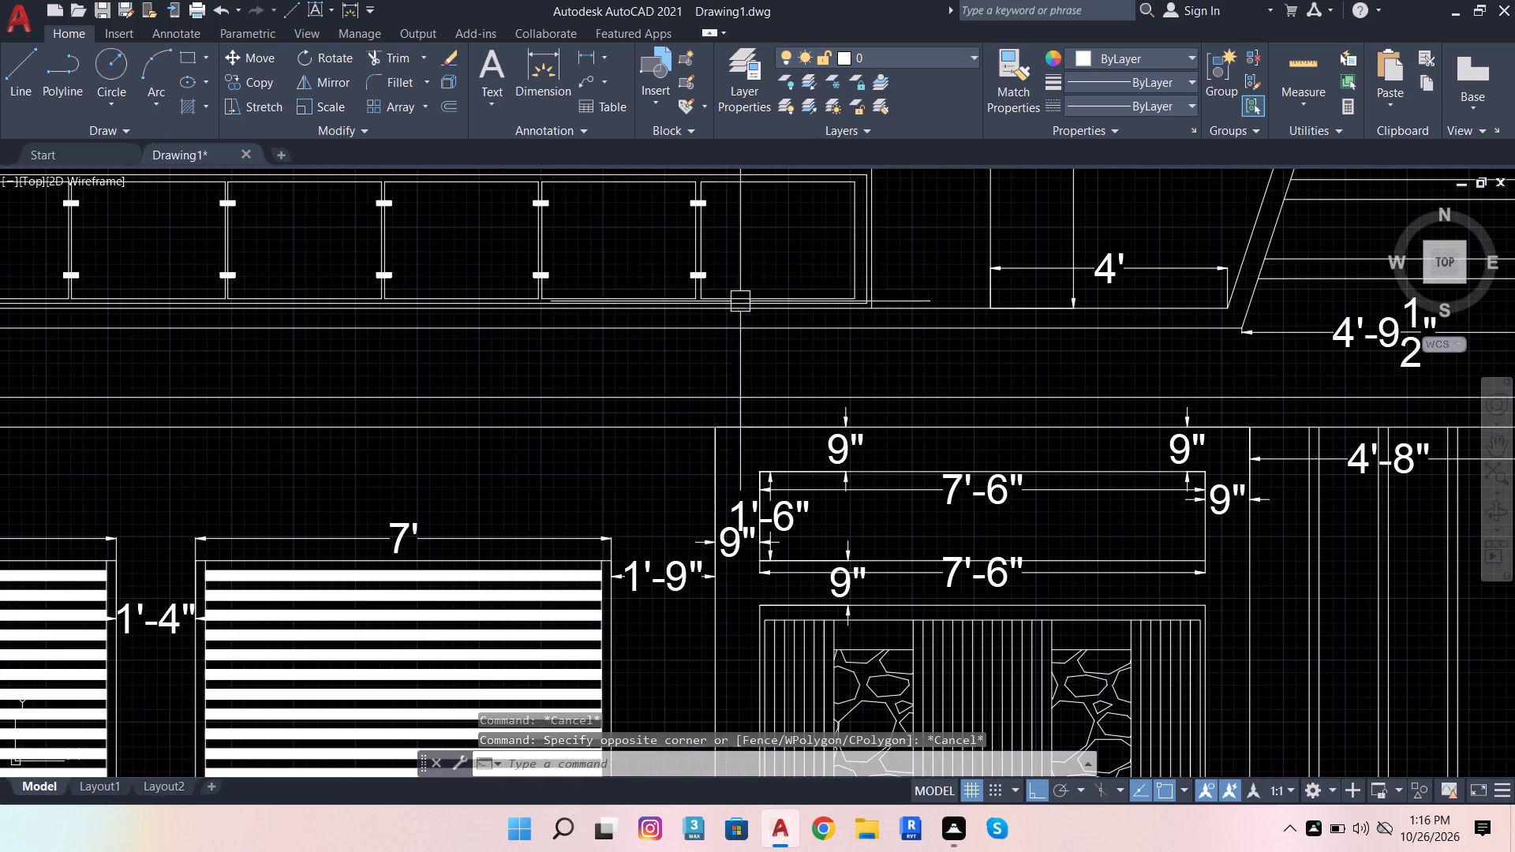
pyautogui.click(20, 65)
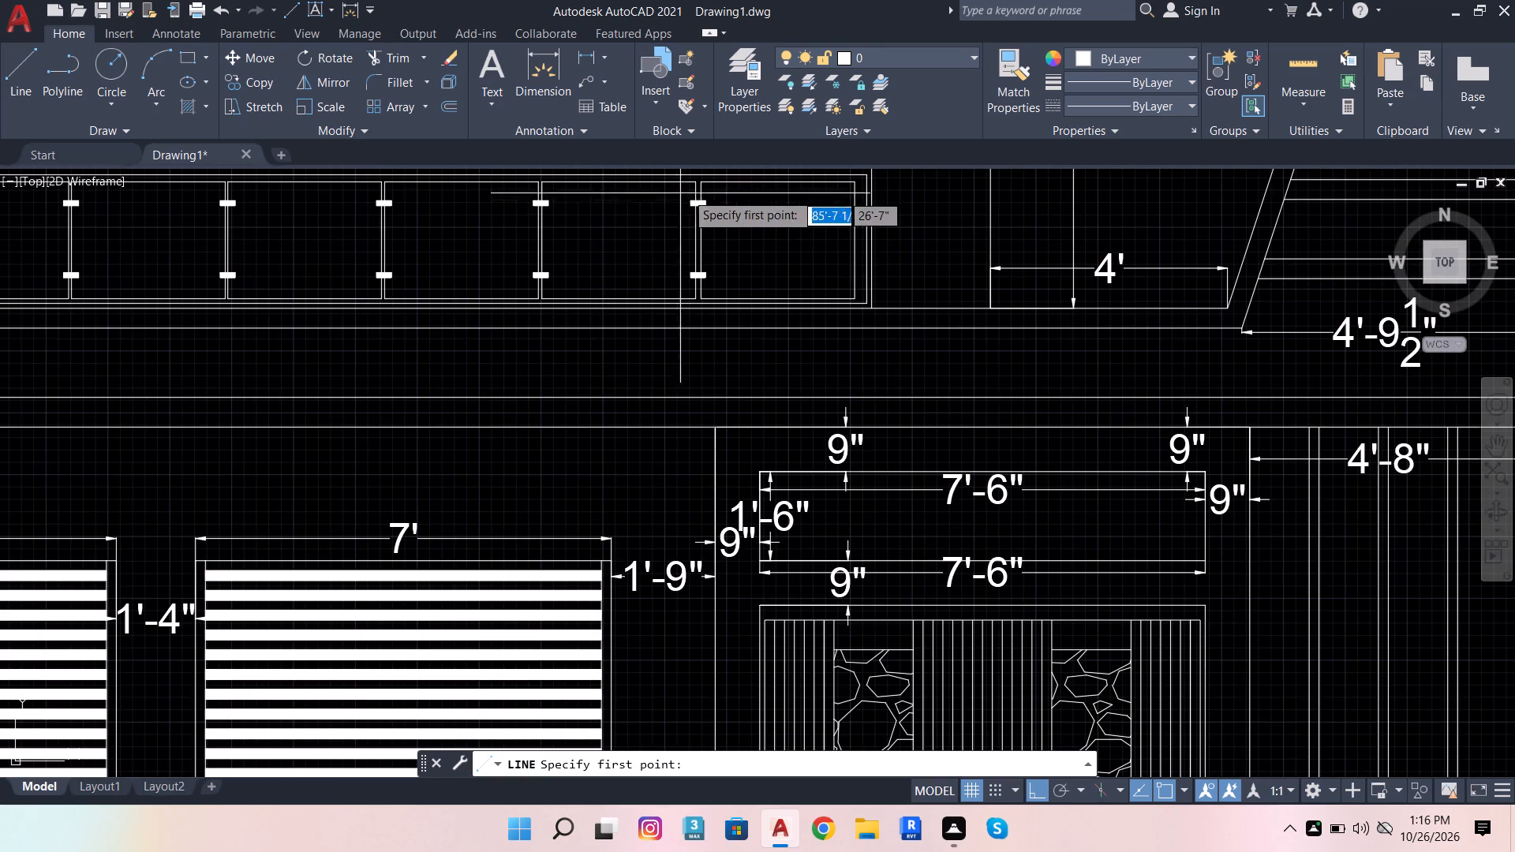
pyautogui.scroll(3, 708, 190)
pyautogui.click(687, 227)
pyautogui.scroll(-3, 674, 257)
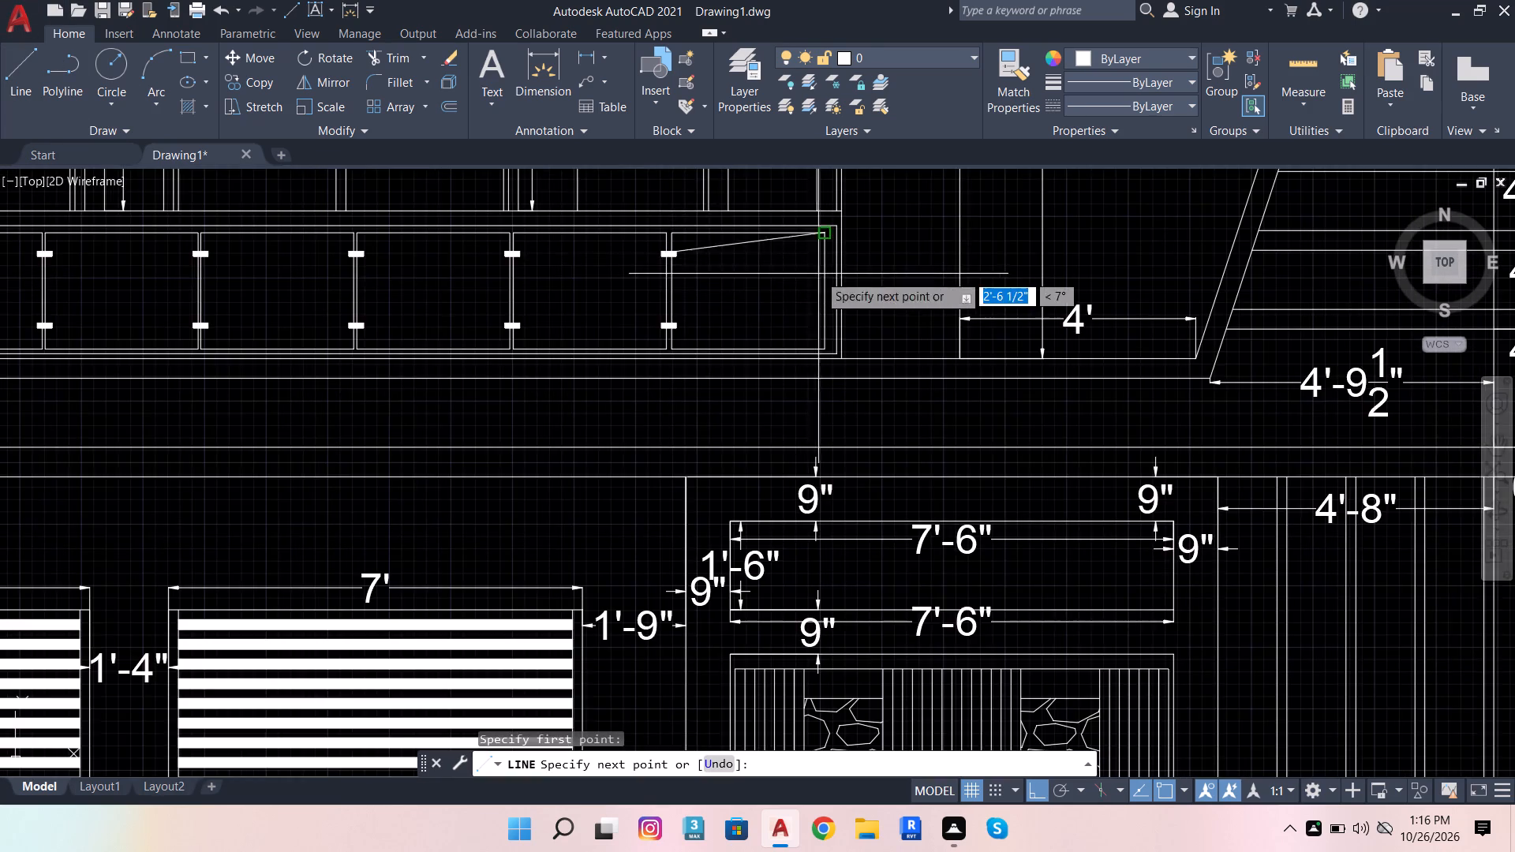
pyautogui.scroll(5, 834, 271)
pyautogui.scroll(-3, 845, 252)
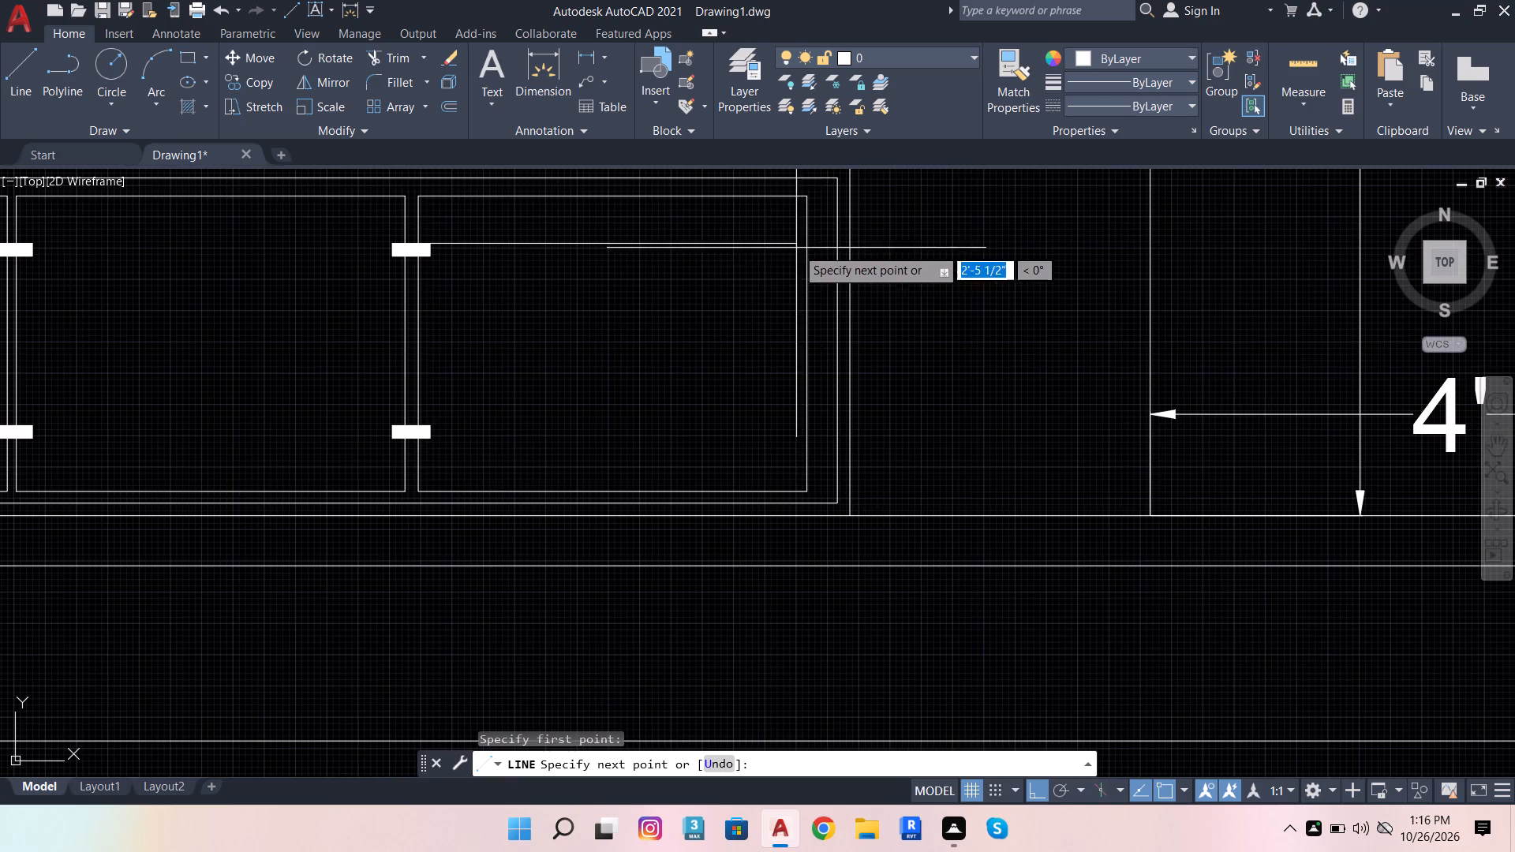
pyautogui.scroll(3, 801, 245)
pyautogui.click(841, 235)
pyautogui.scroll(-4, 842, 235)
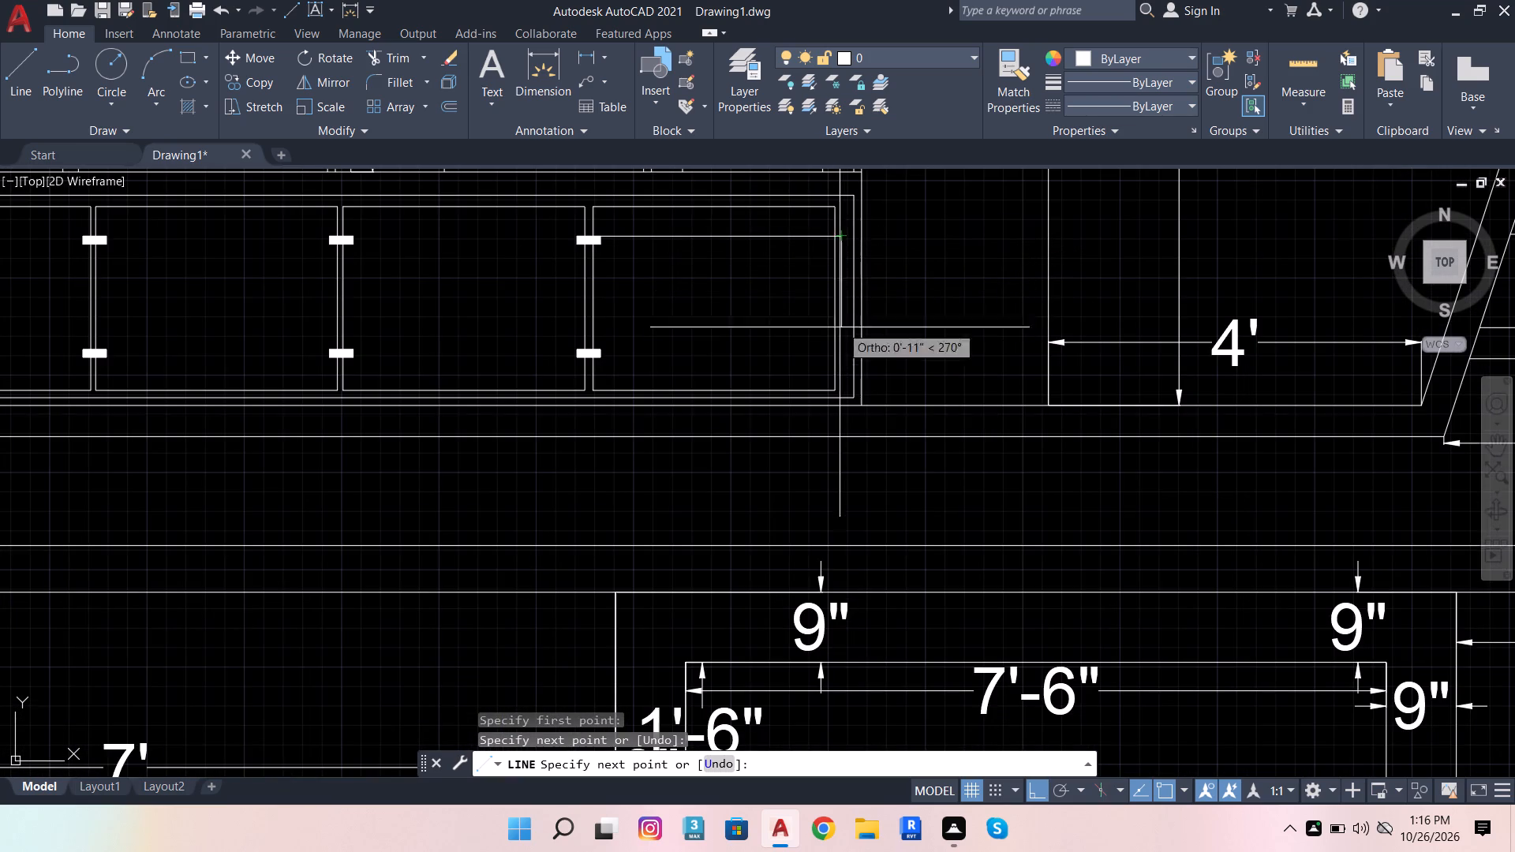
pyautogui.press('space')
# Draw a horizontal line from the bottom of the sixth divider's lower connector to slightly past the last panel's outer vertical edge.
pyautogui.scroll(3, 634, 367)
pyautogui.press('space')
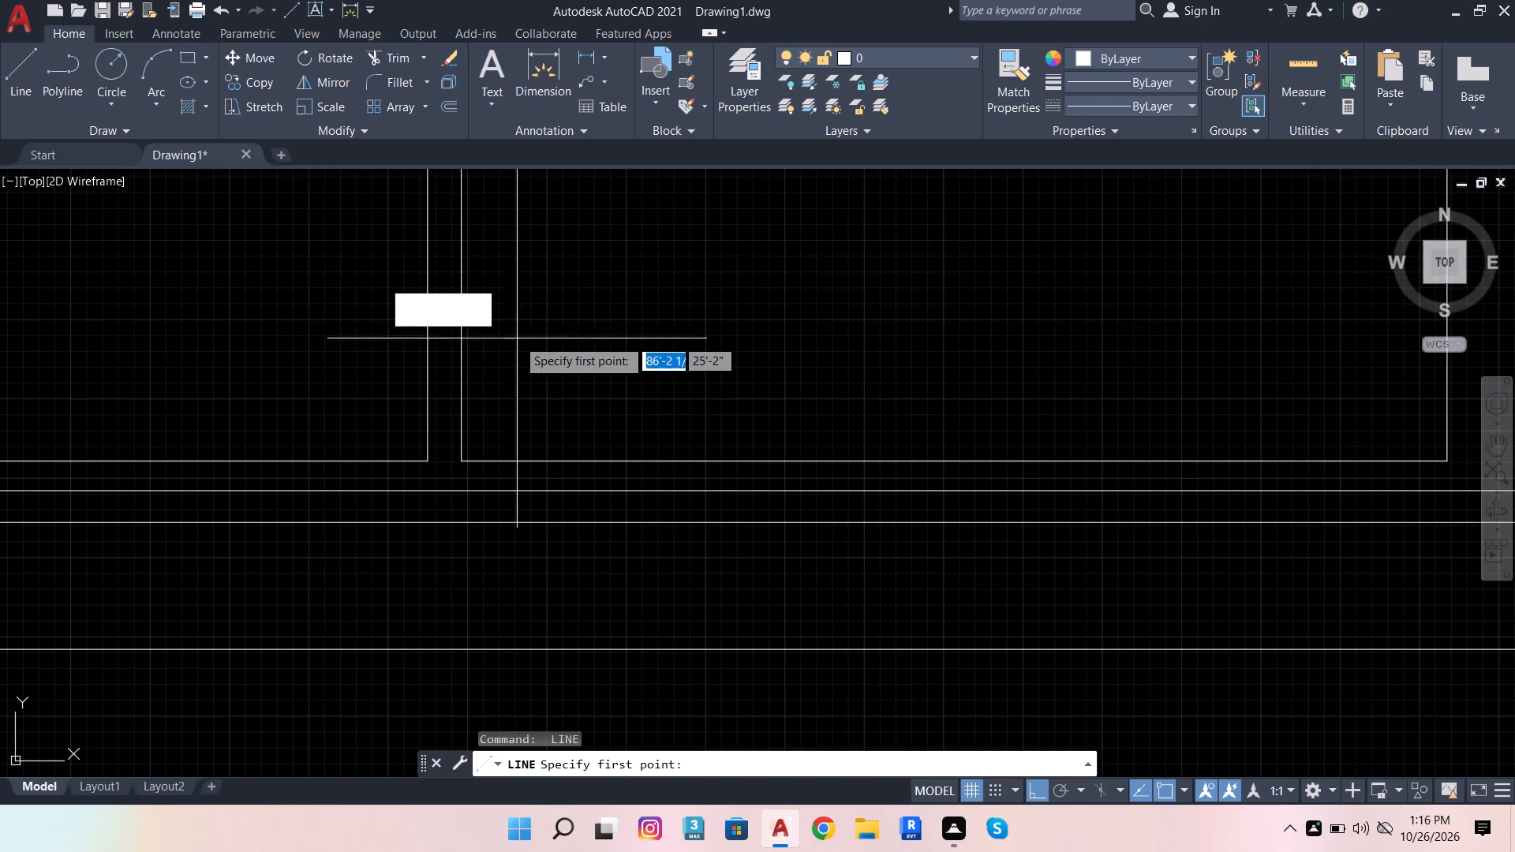
pyautogui.click(492, 332)
pyautogui.scroll(-4, 496, 342)
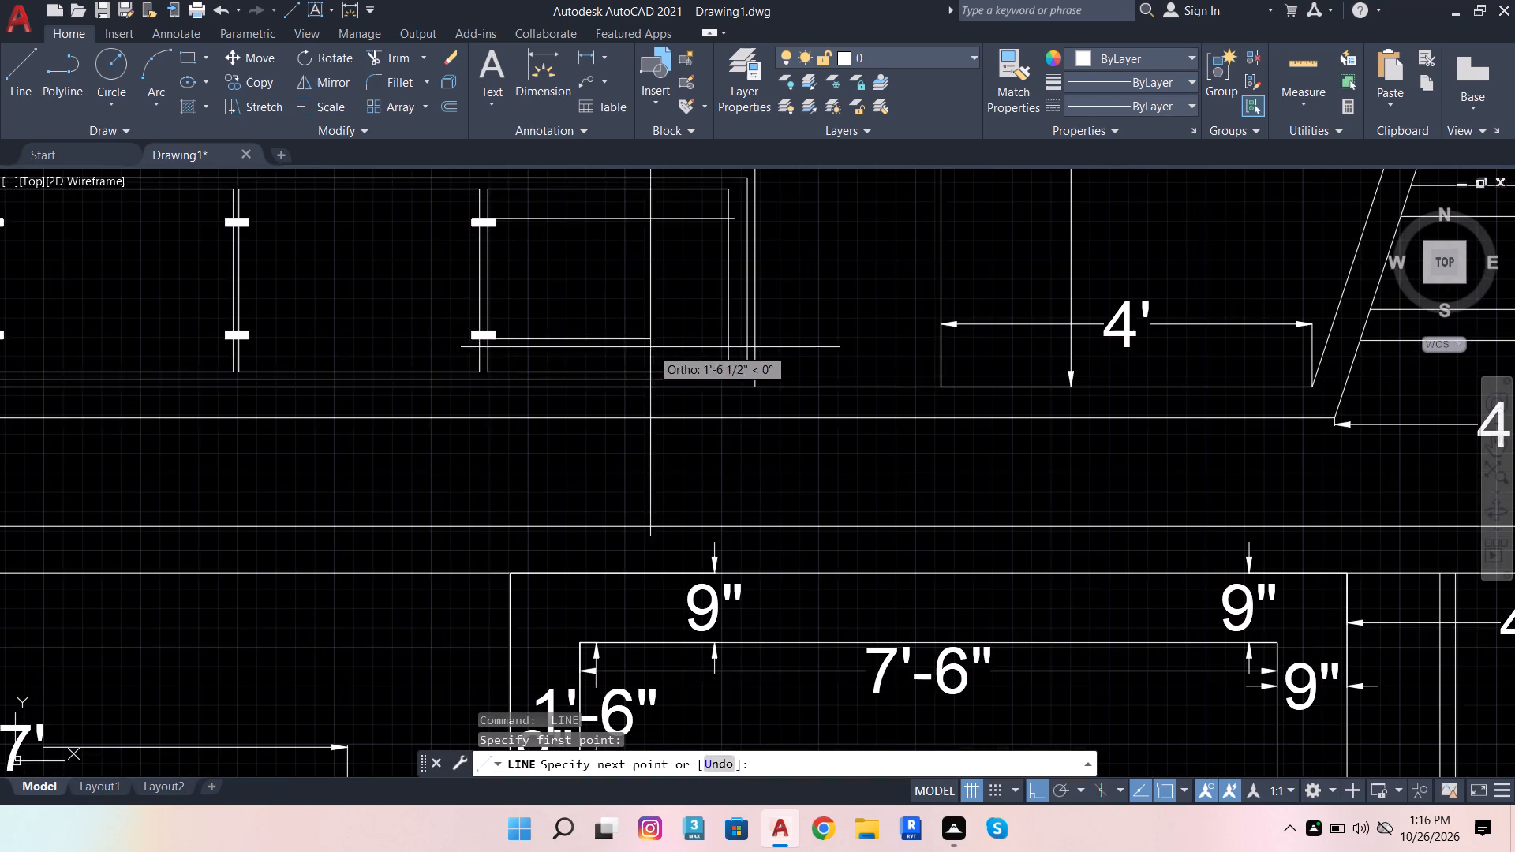
pyautogui.scroll(3, 716, 349)
pyautogui.click(804, 321)
pyautogui.press('space')
pyautogui.scroll(-5, 802, 323)
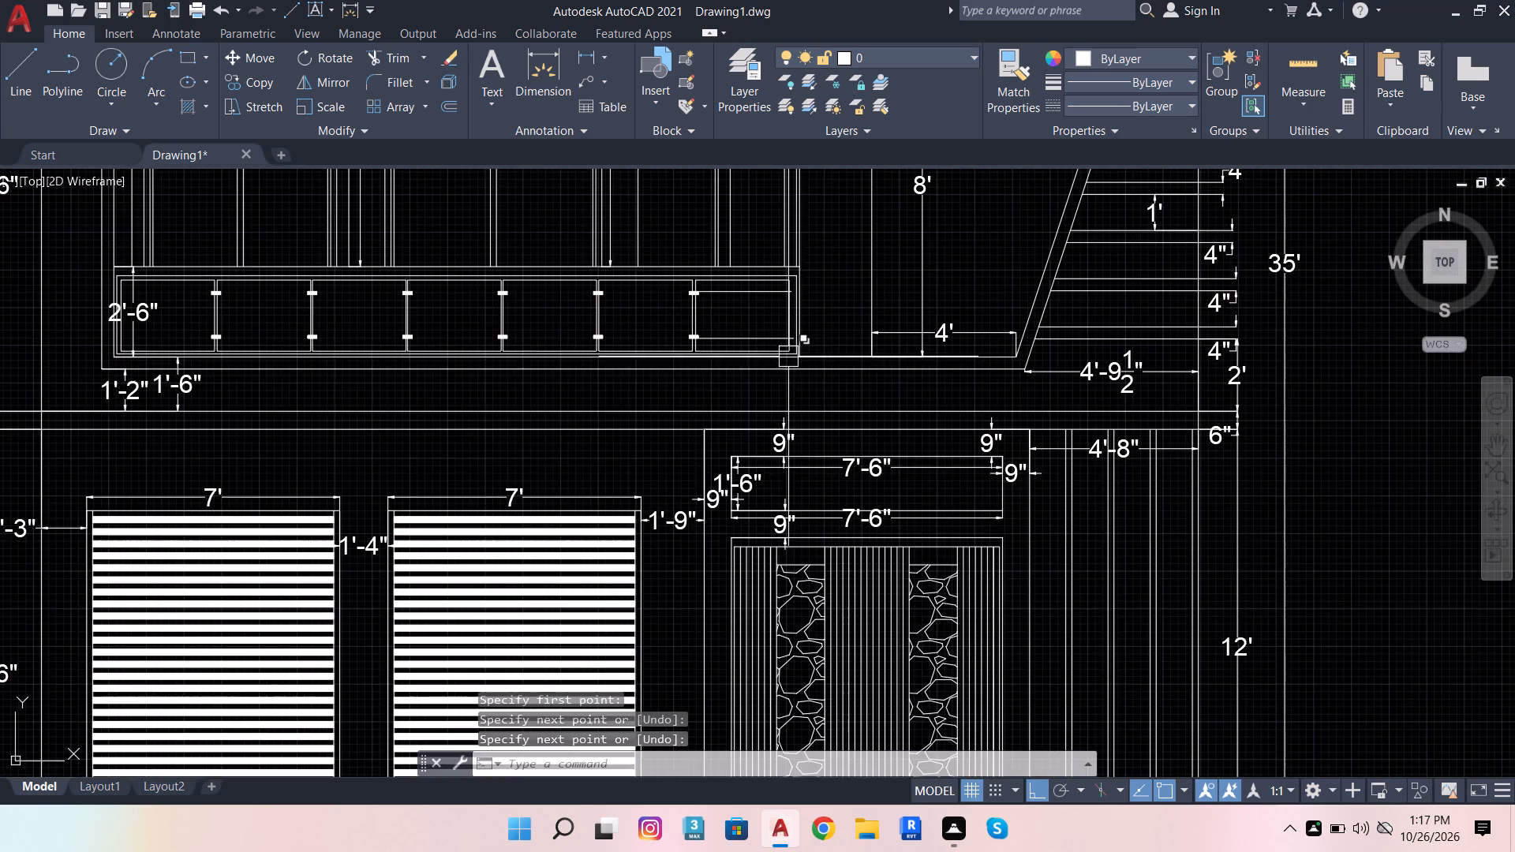
# Dimension the upper horizontal line's overhang beyond the last panel's vertical edge.
pyautogui.scroll(4, 798, 304)
pyautogui.click(541, 77)
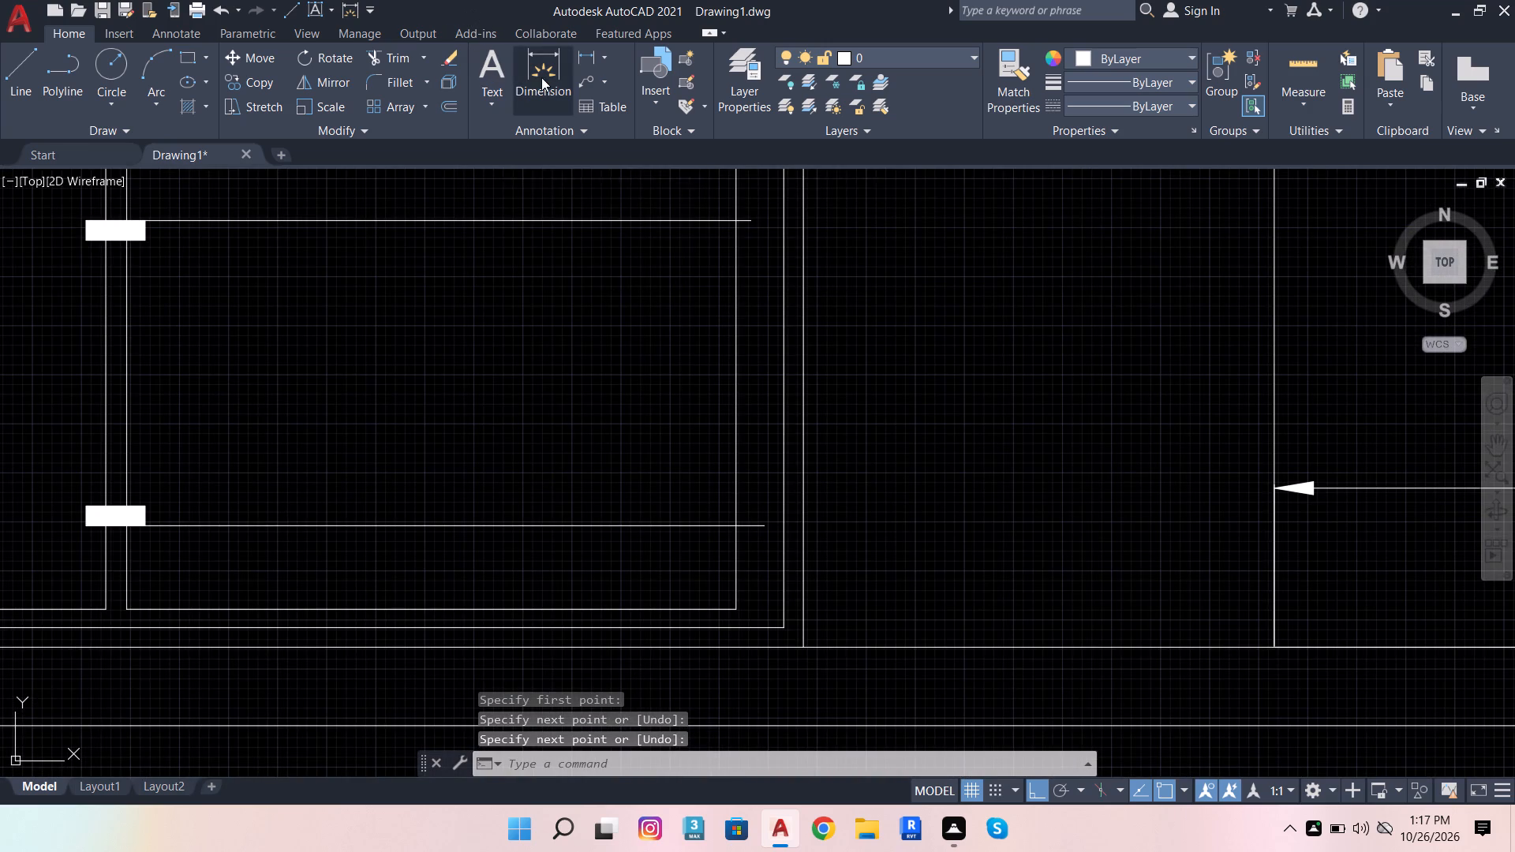
pyautogui.scroll(2, 730, 213)
pyautogui.click(729, 236)
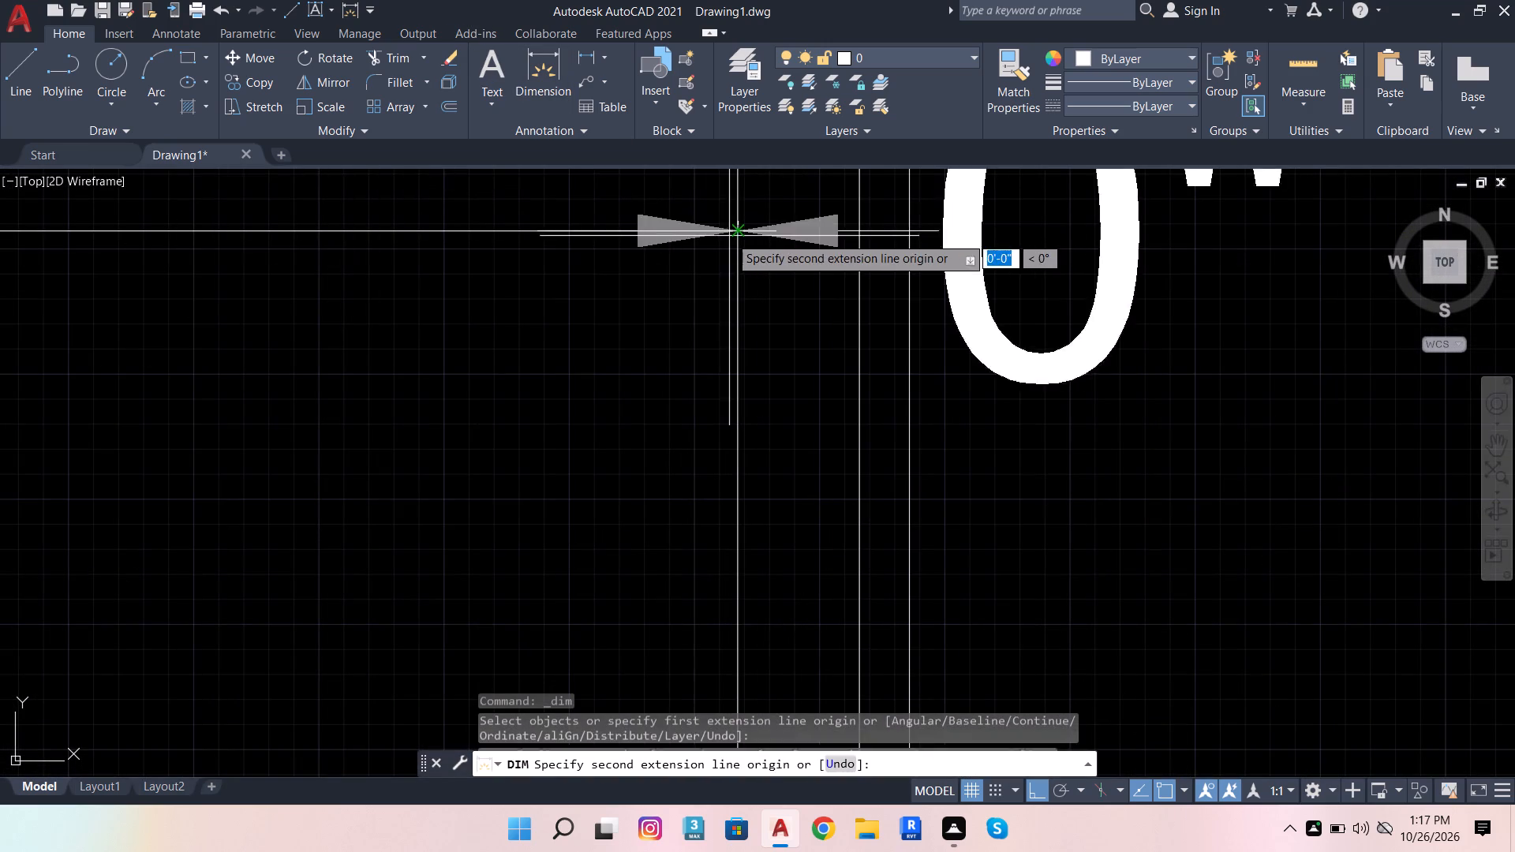
pyautogui.click(778, 235)
pyautogui.scroll(-3, 814, 222)
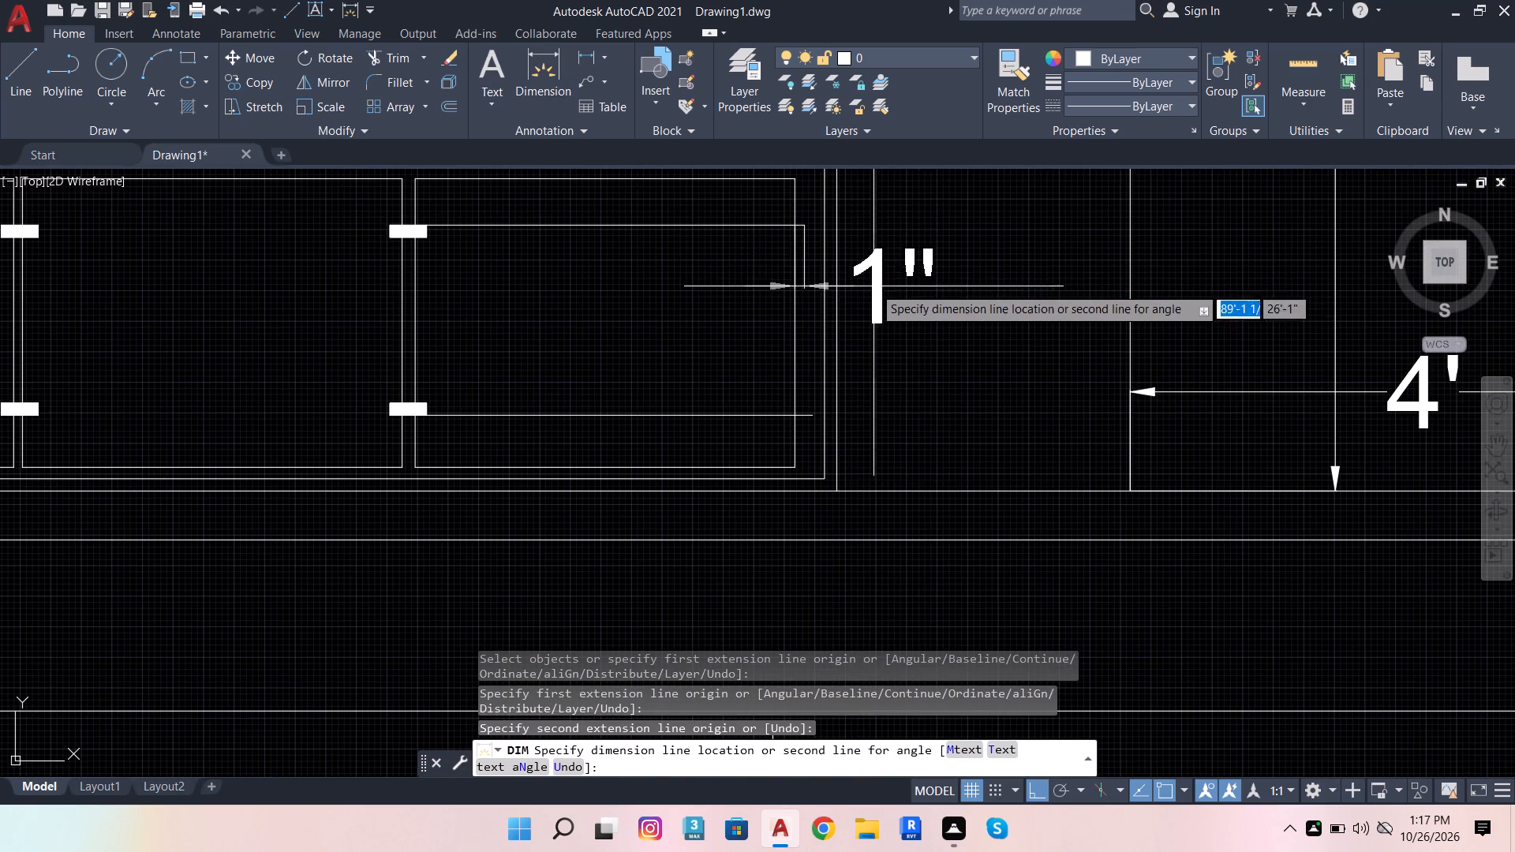
pyautogui.click(954, 202)
pyautogui.press('space')
# Dimension a 1" horizontal distance outward from the last panel's vertical edge, starting where the lower horizontal line crosses it.
pyautogui.scroll(1, 838, 422)
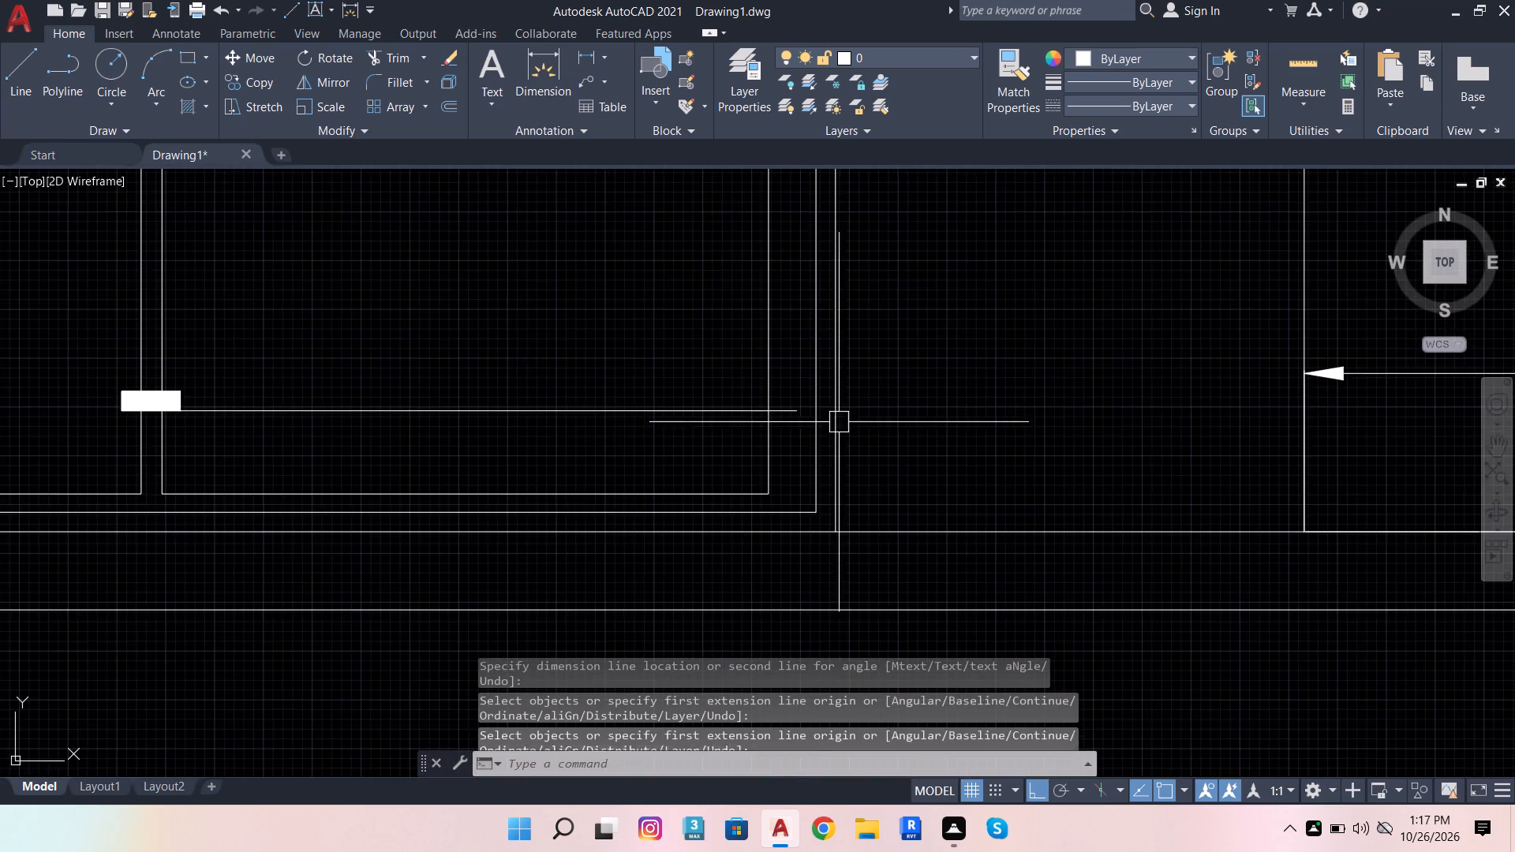
pyautogui.scroll(2, 829, 423)
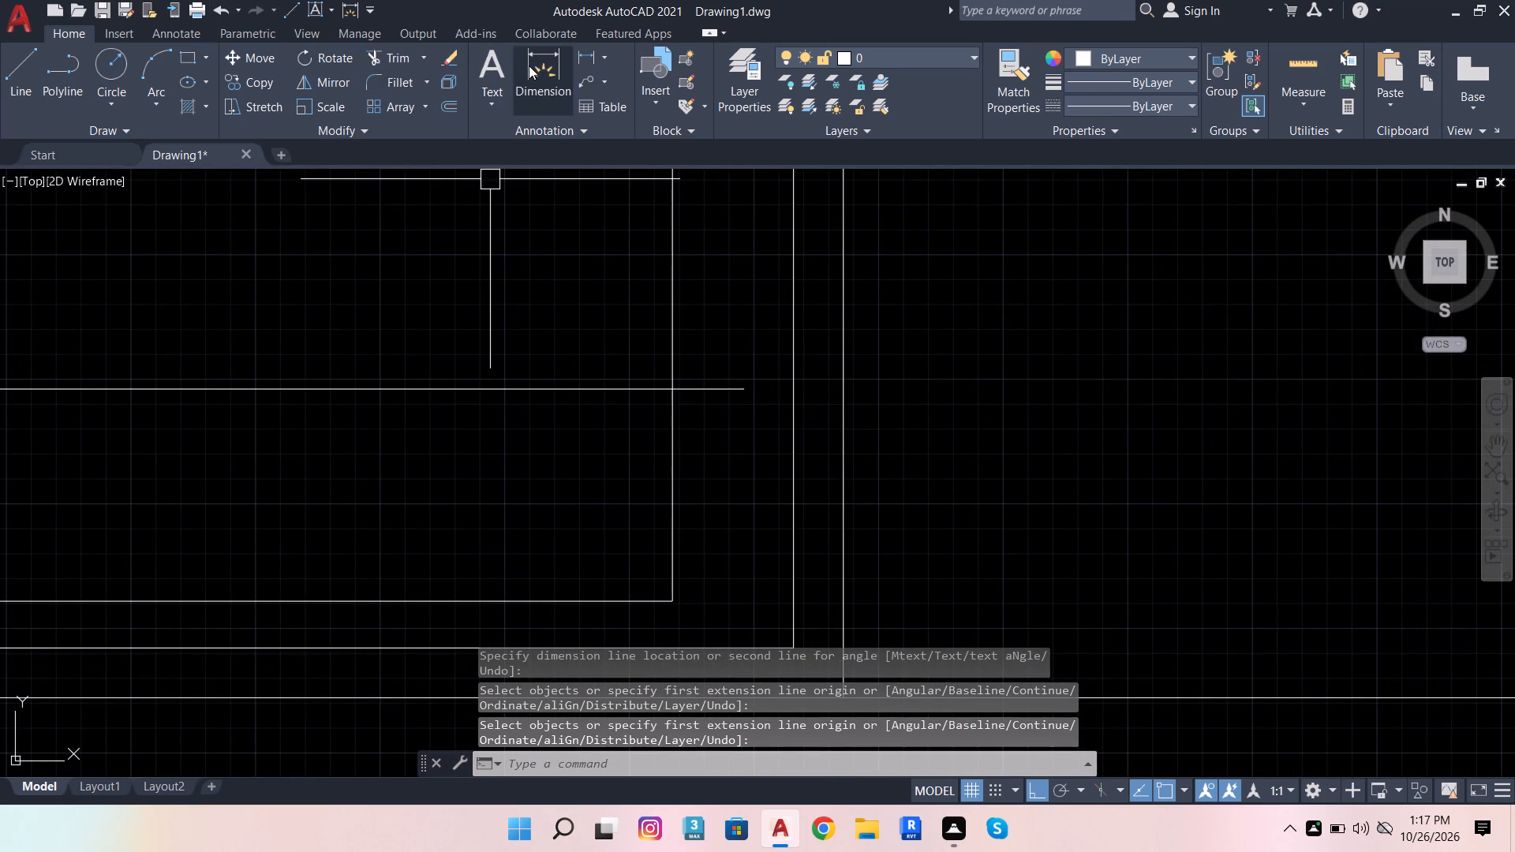
pyautogui.click(542, 72)
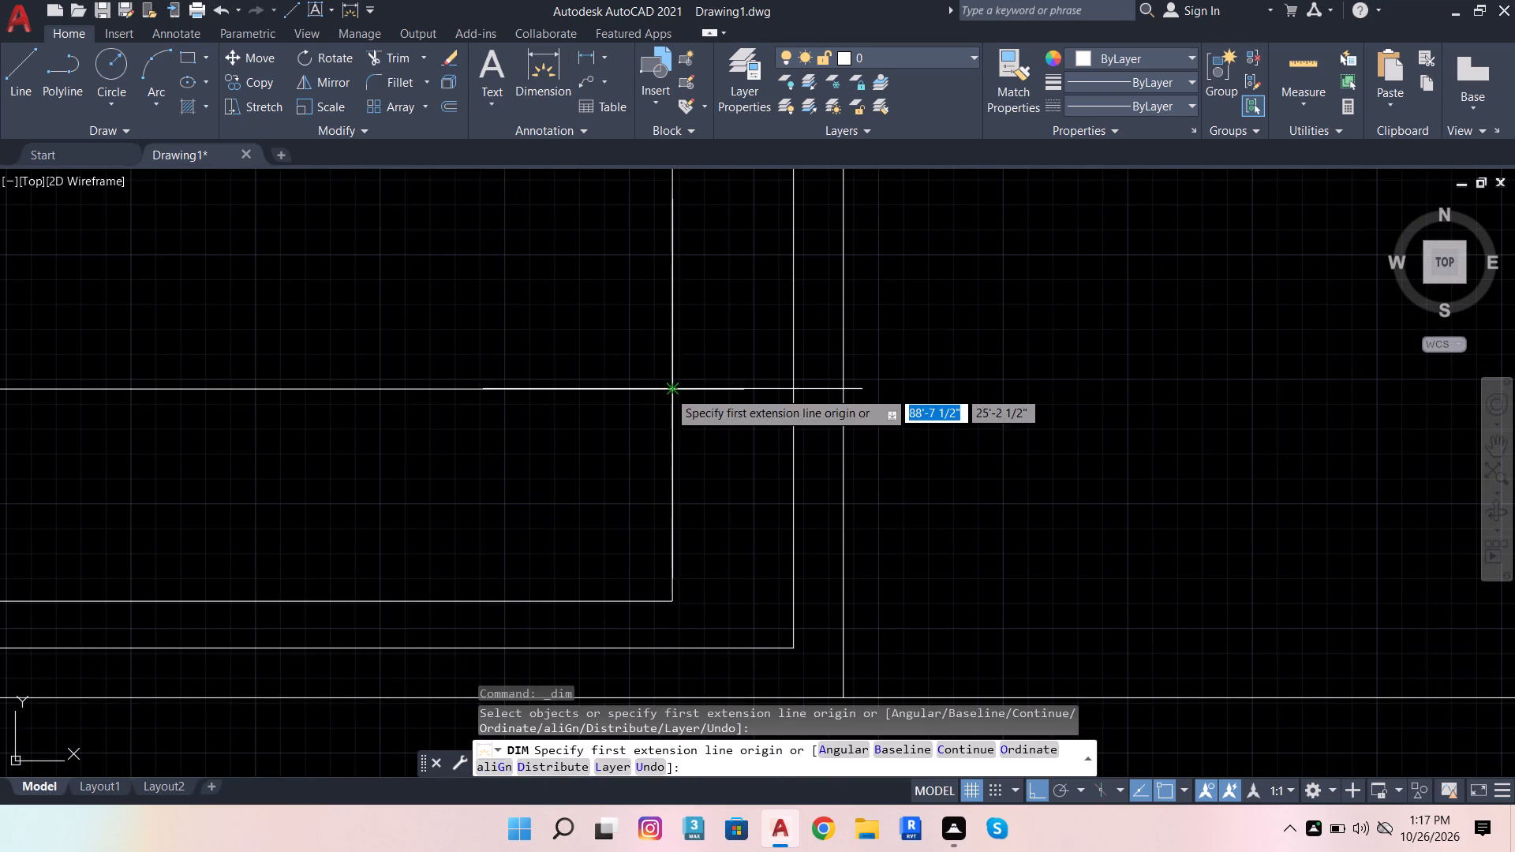
pyautogui.click(668, 390)
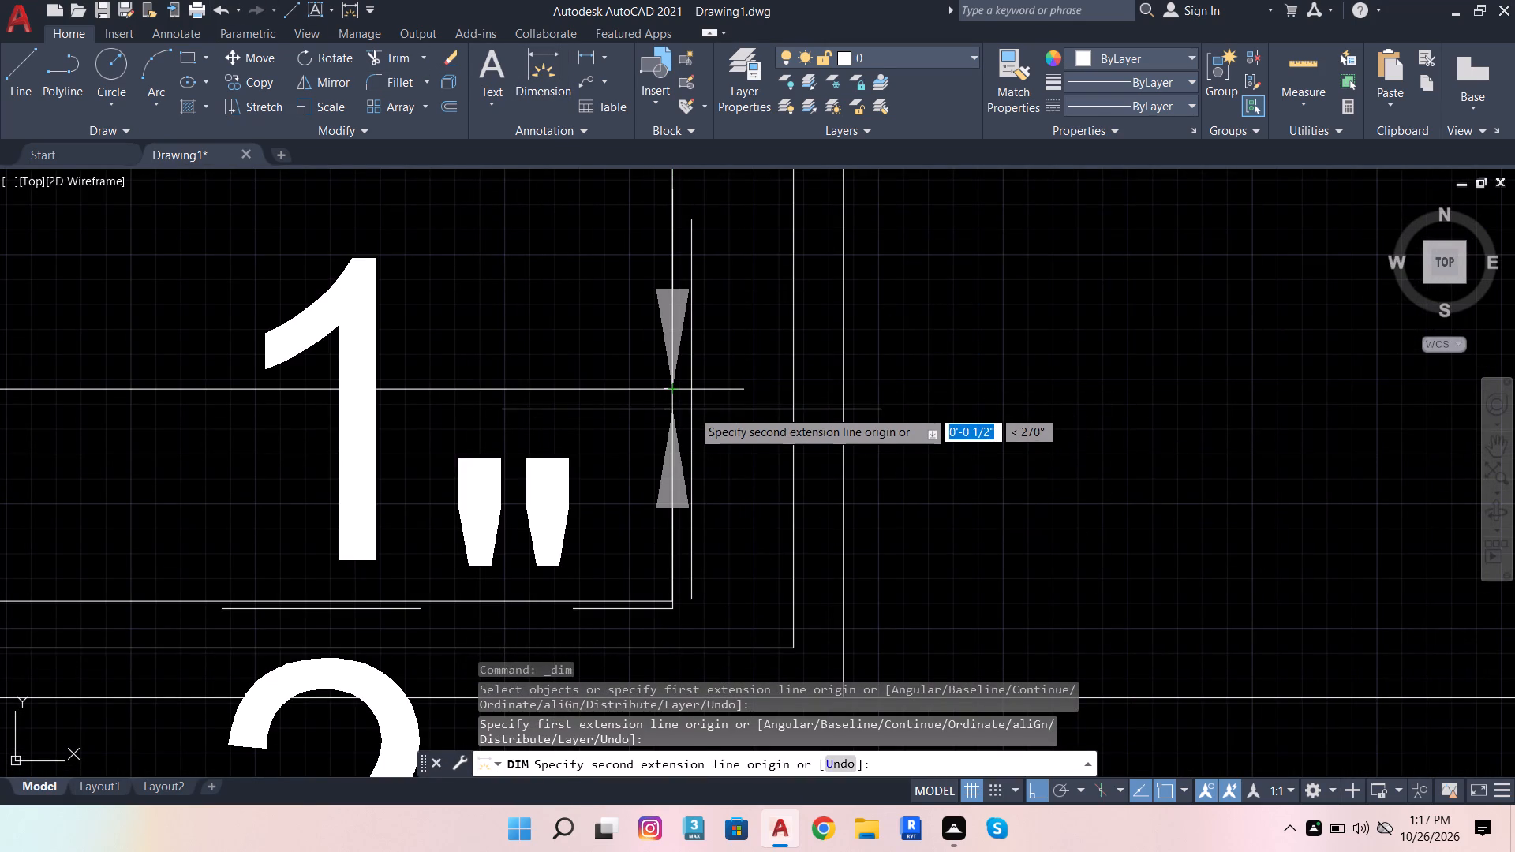
pyautogui.press('1')
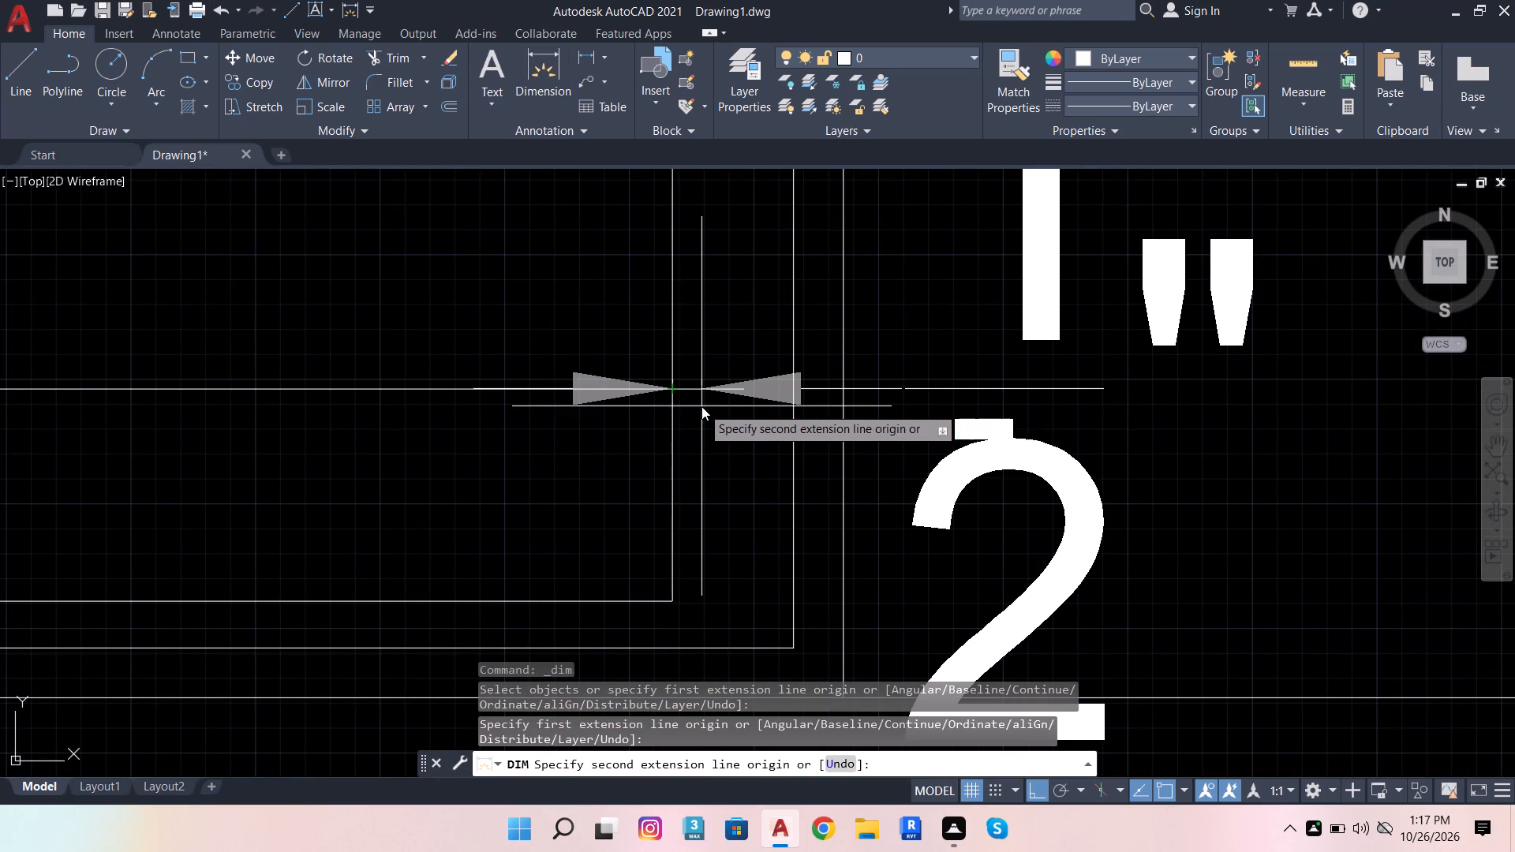
pyautogui.press('Return')
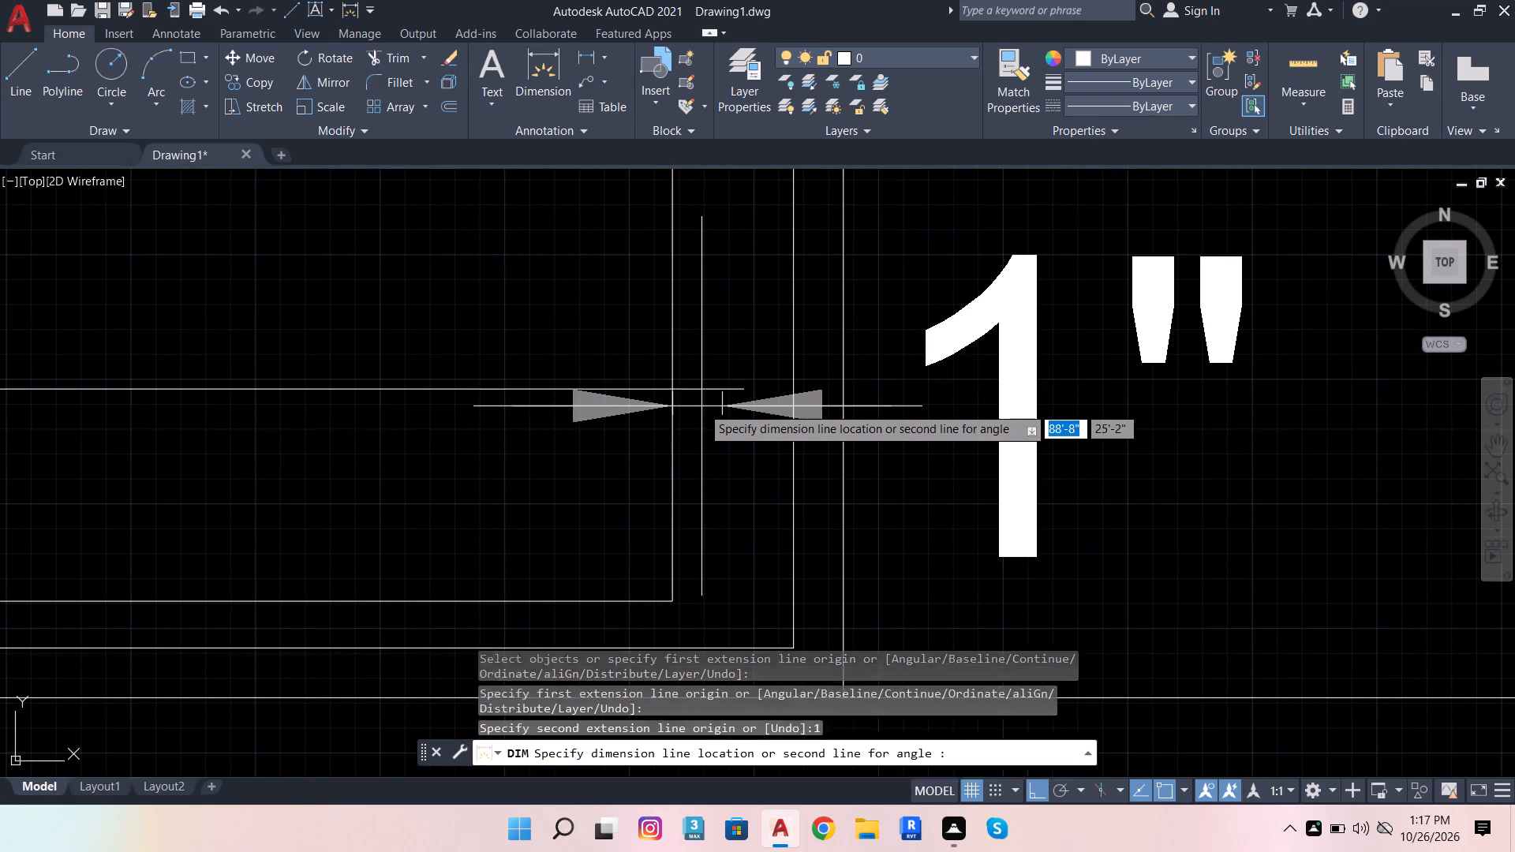
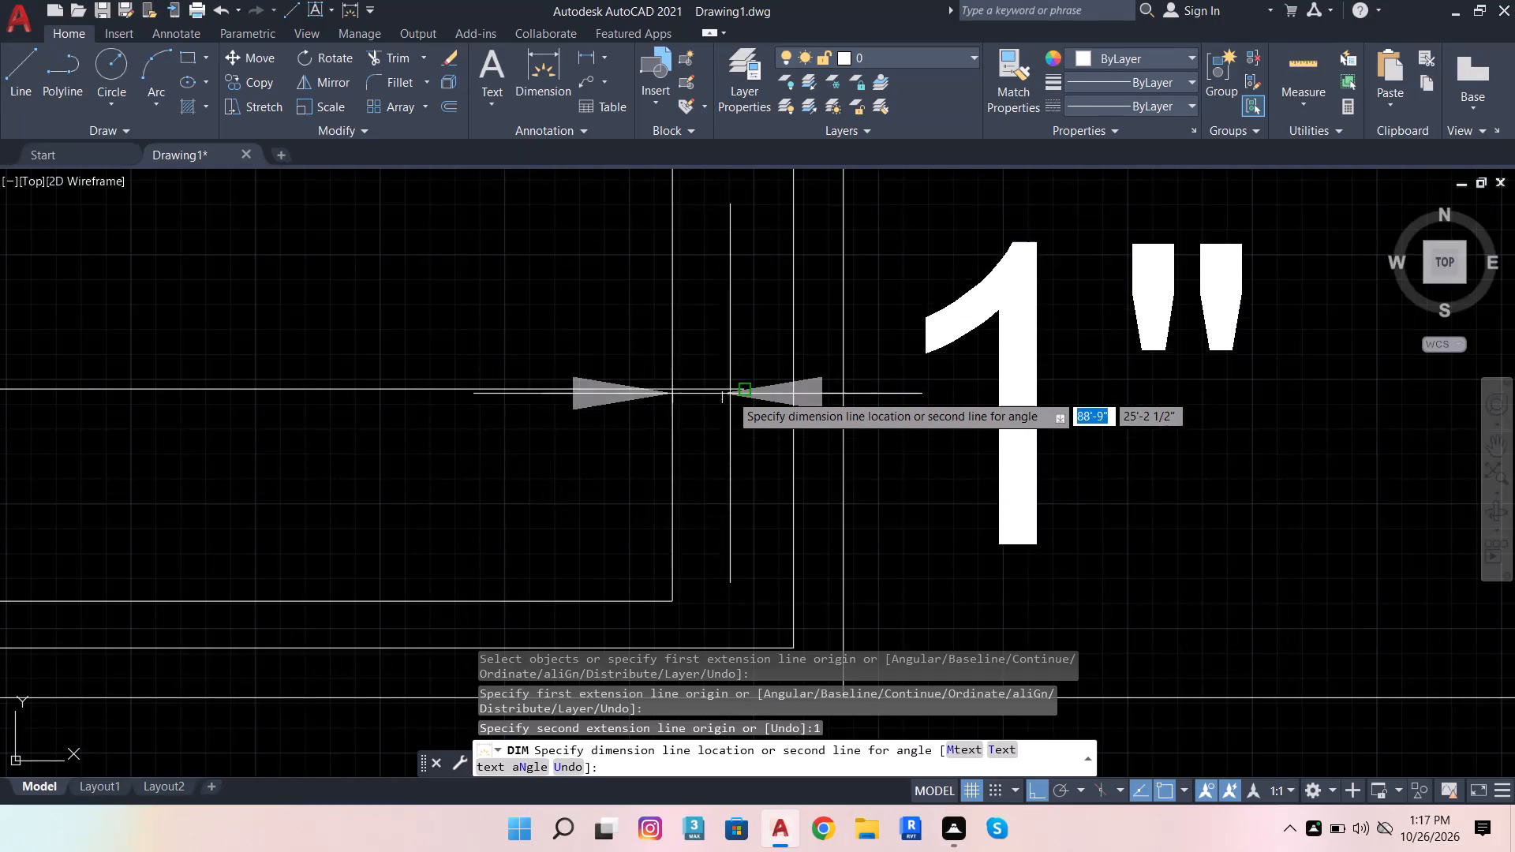
# Place the 1" dimension along the lower horizontal line at the last panel's outer vertical edge.
pyautogui.scroll(2, 730, 396)
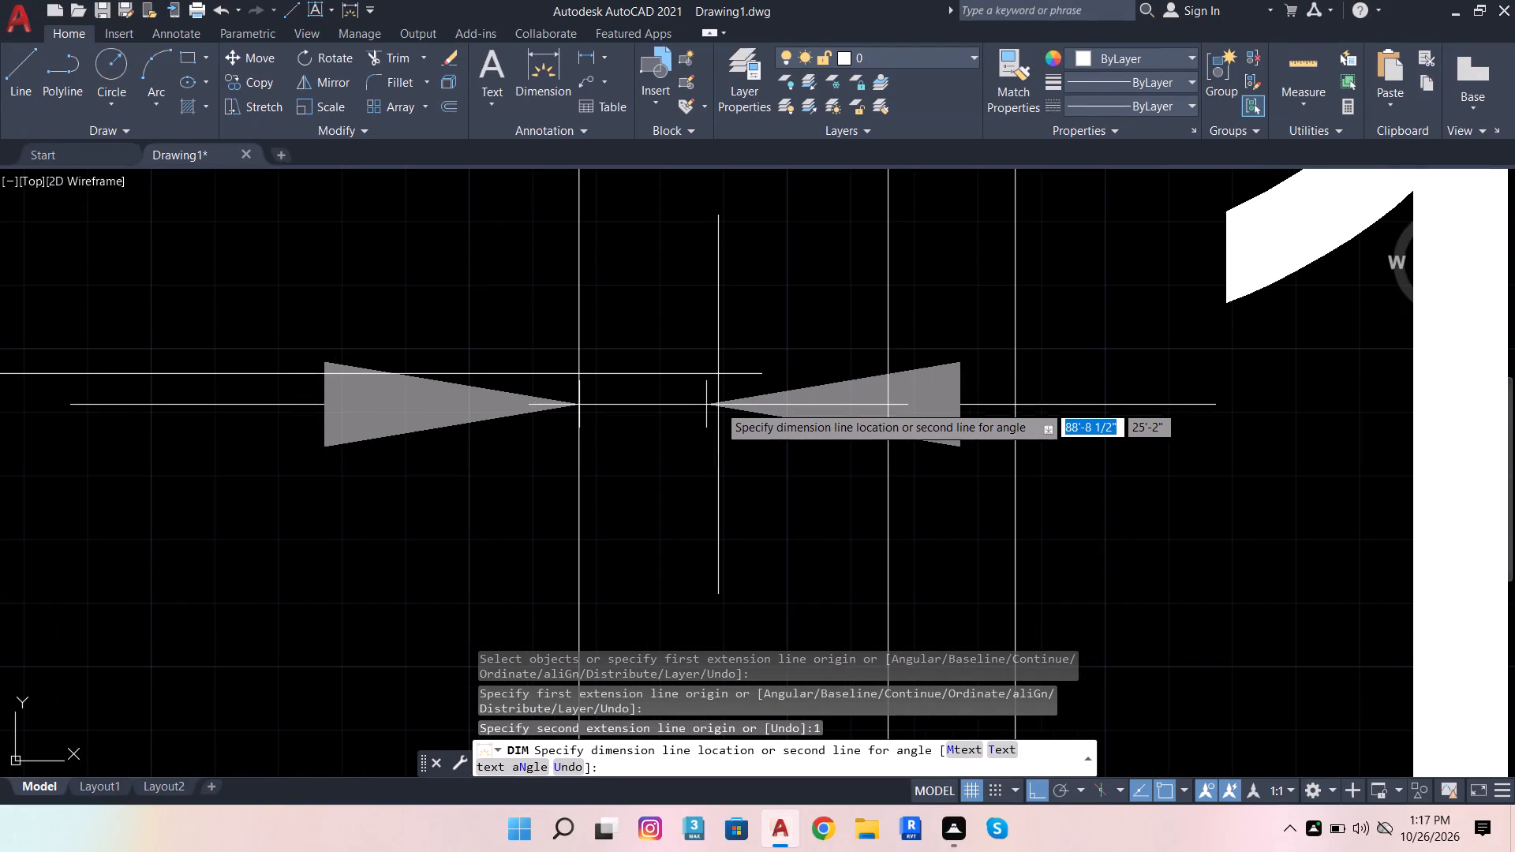
pyautogui.click(714, 387)
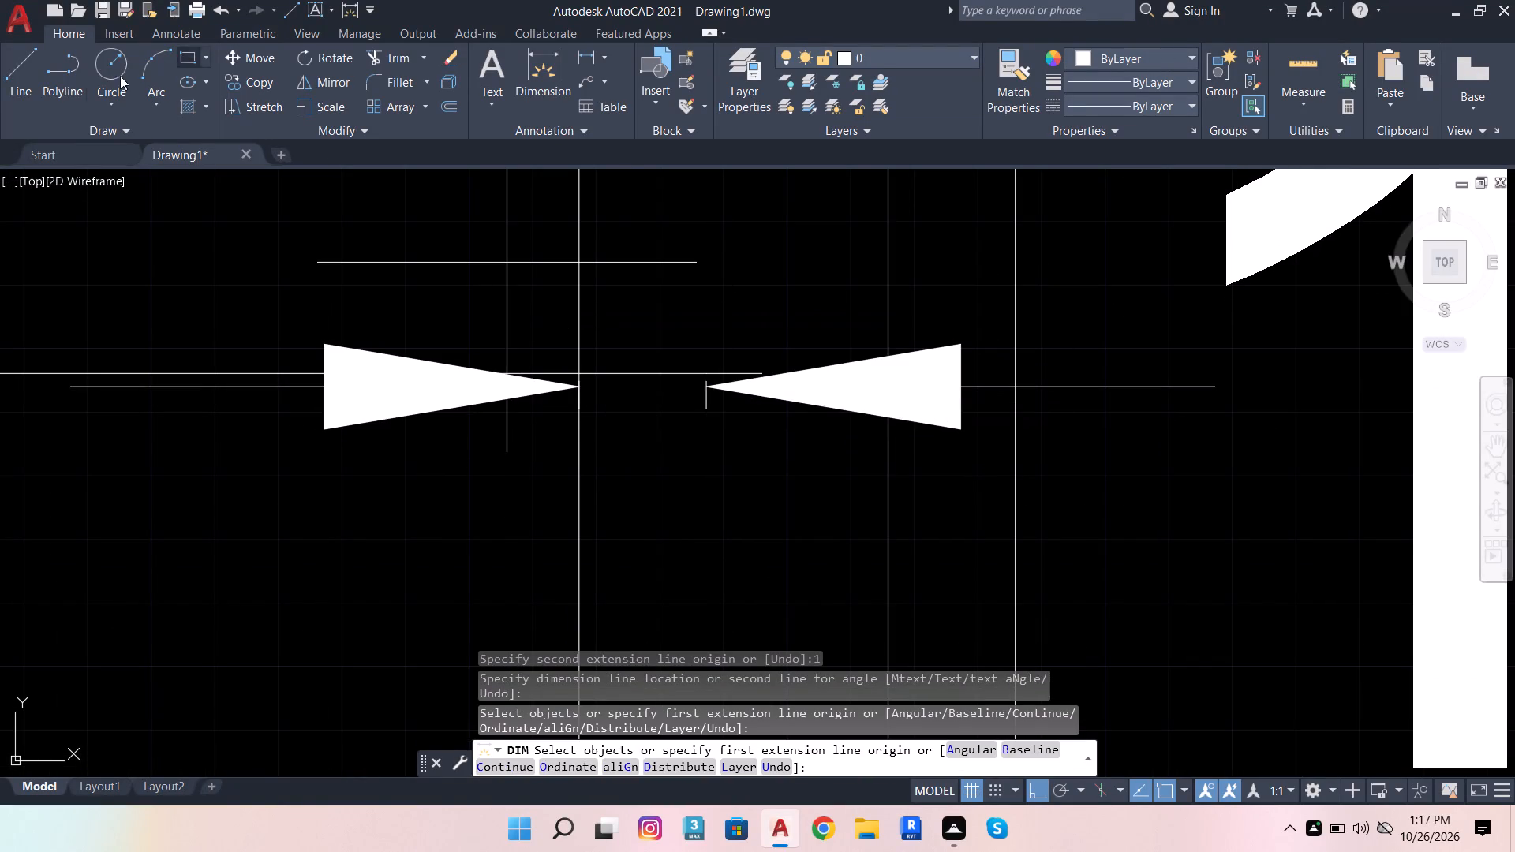
# Draw a vertical line about 1/2" long upward from the outer end of the lower 1" dimension, crossing the lower horizontal line.
pyautogui.click(24, 69)
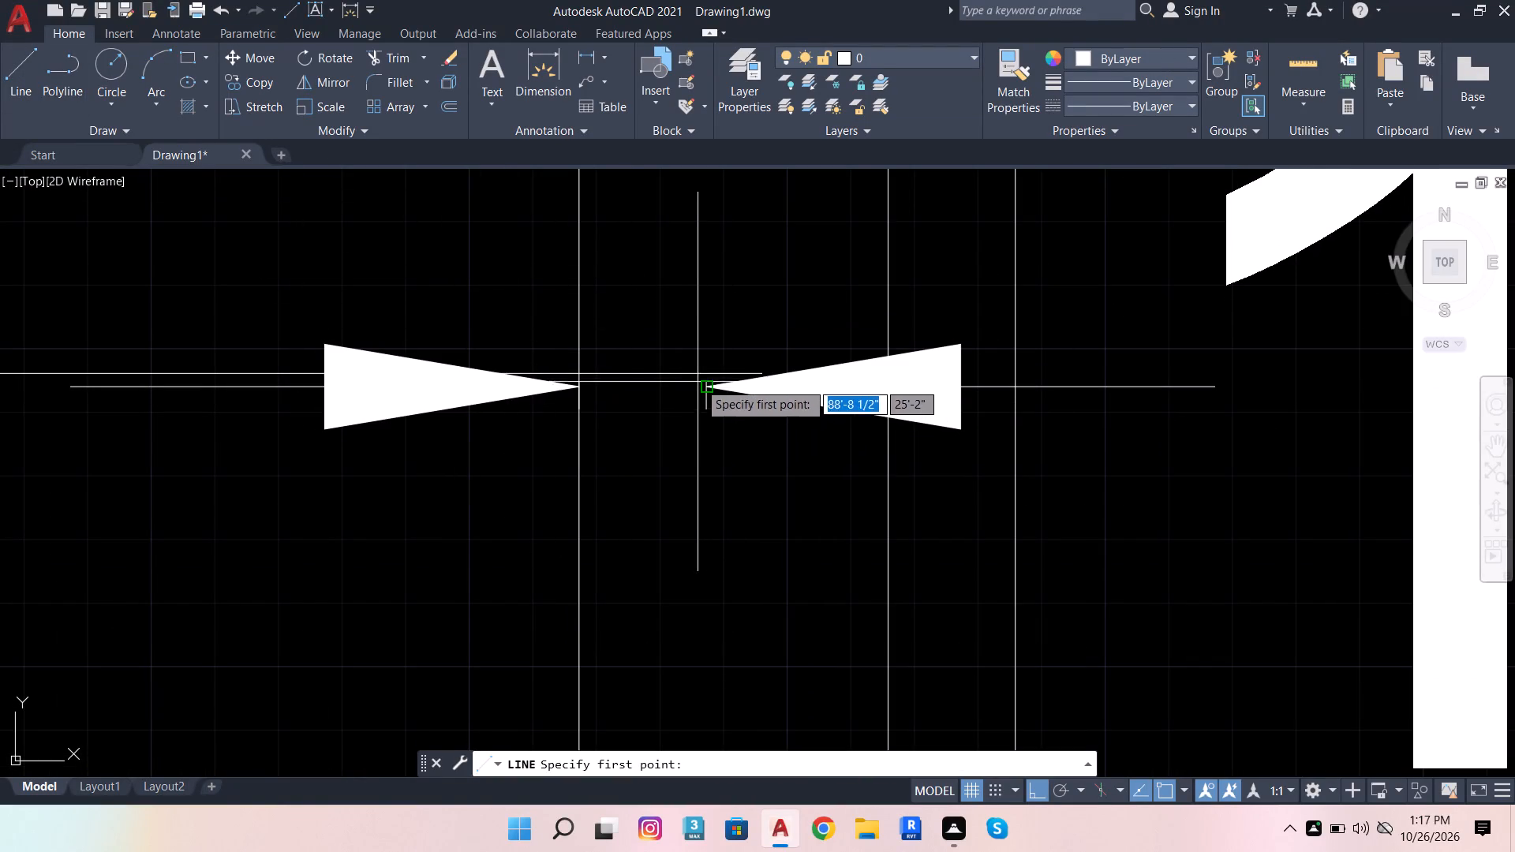
pyautogui.click(711, 390)
pyautogui.click(714, 337)
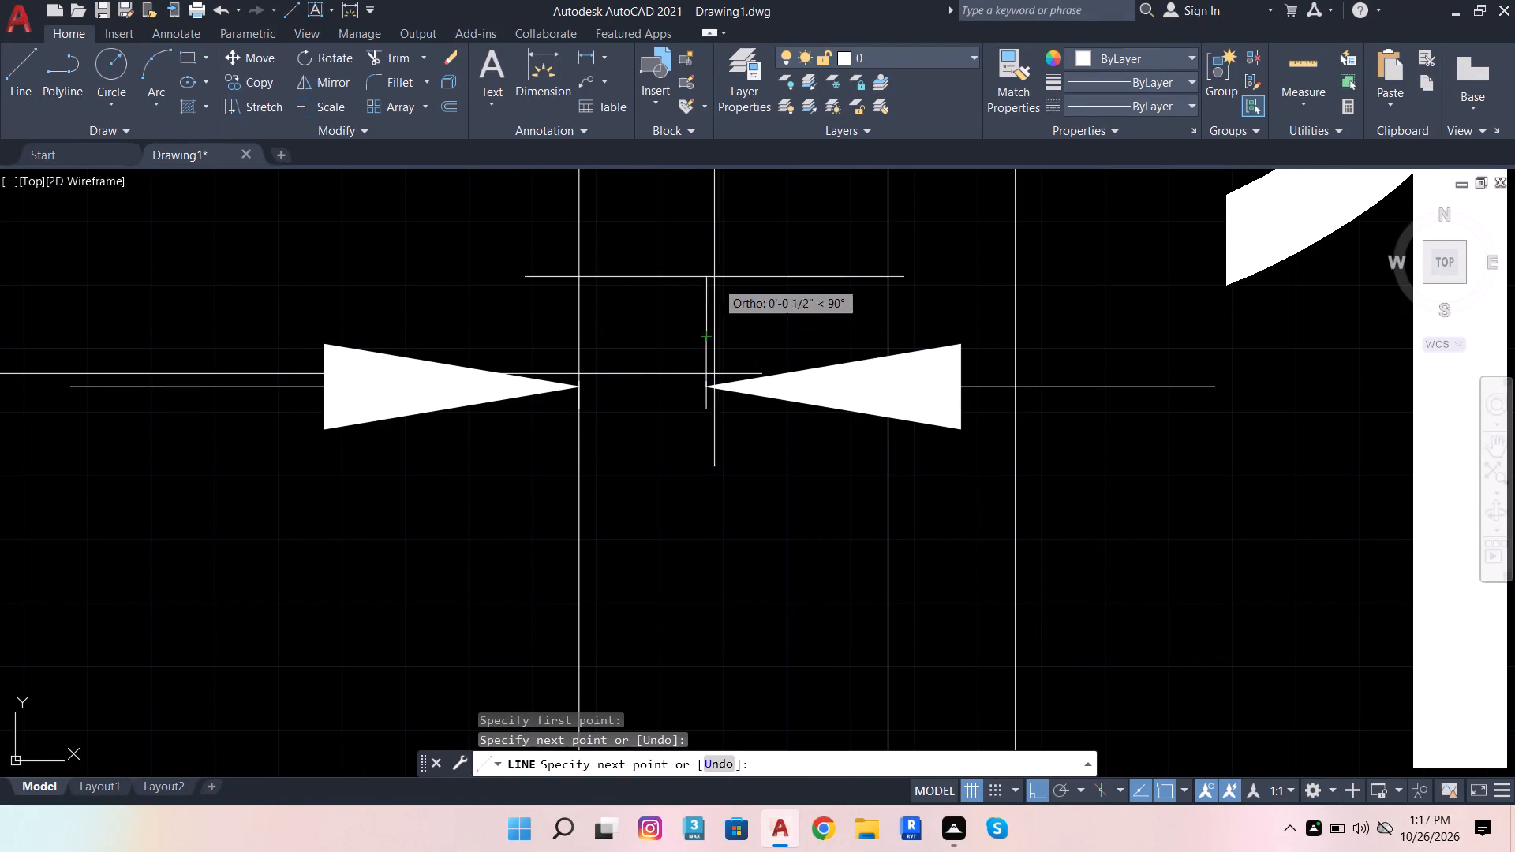
pyautogui.press('space')
pyautogui.press('Escape')
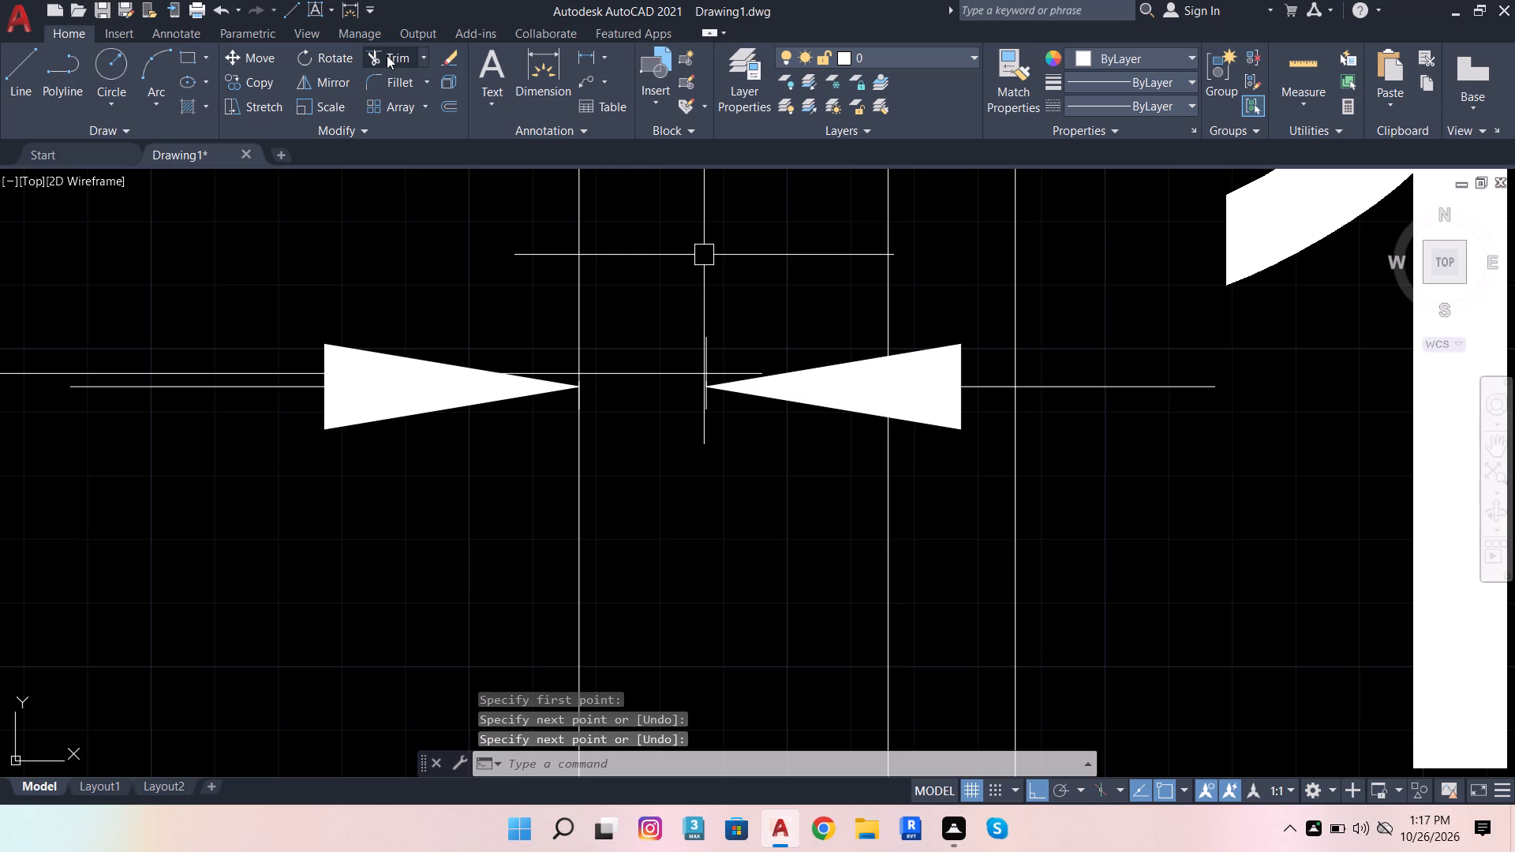
# Trim the lower horizontal line's excess beyond the short vertical line, and trim the vertical line's portion above it.
pyautogui.click(390, 66)
pyautogui.scroll(3, 724, 349)
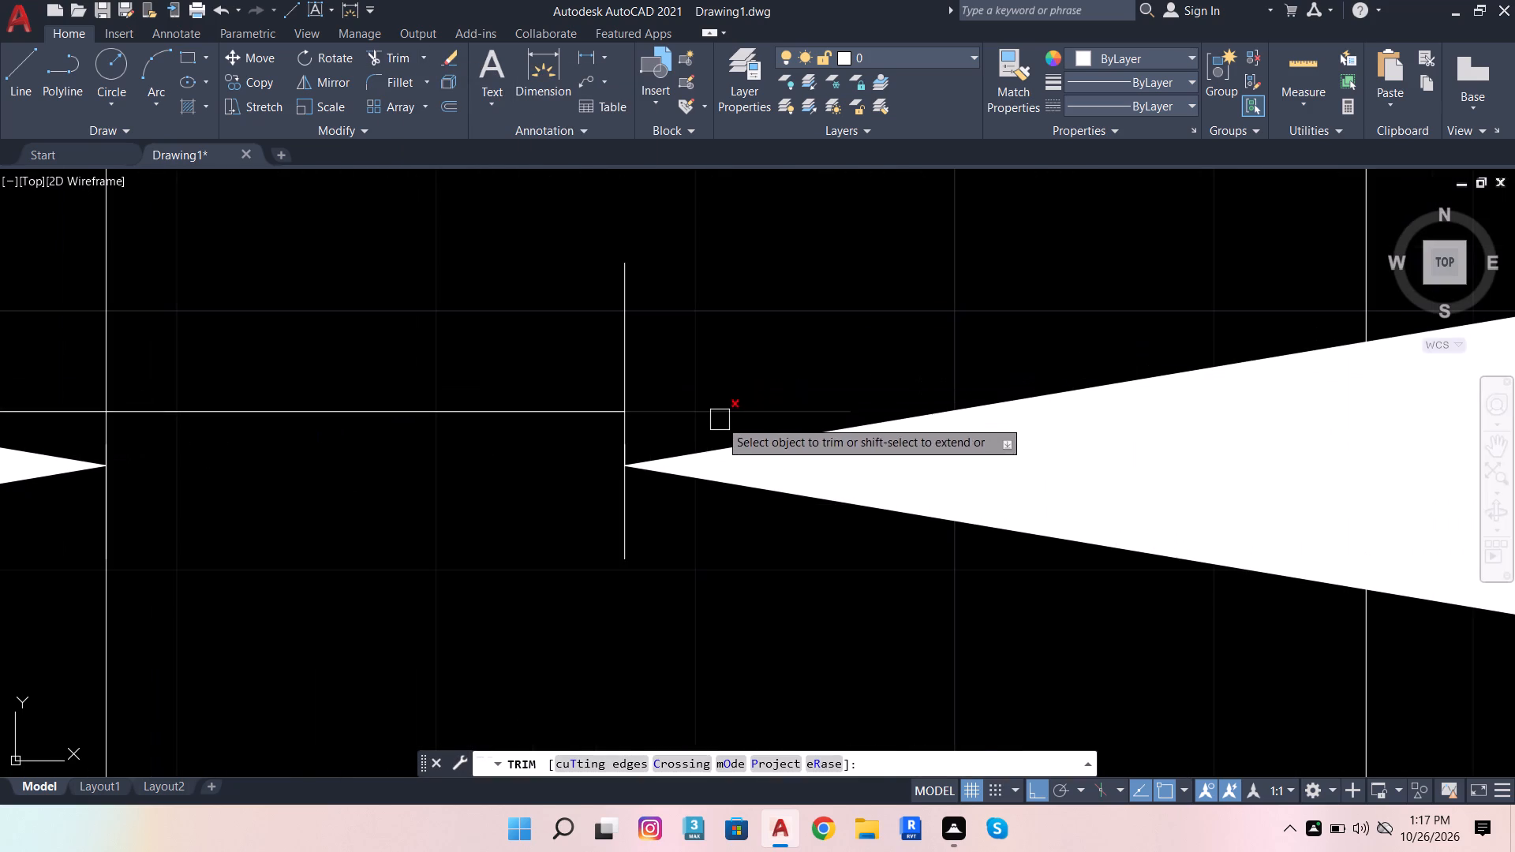
pyautogui.click(720, 420)
pyautogui.click(614, 342)
pyautogui.scroll(-6, 752, 414)
pyautogui.press('Escape')
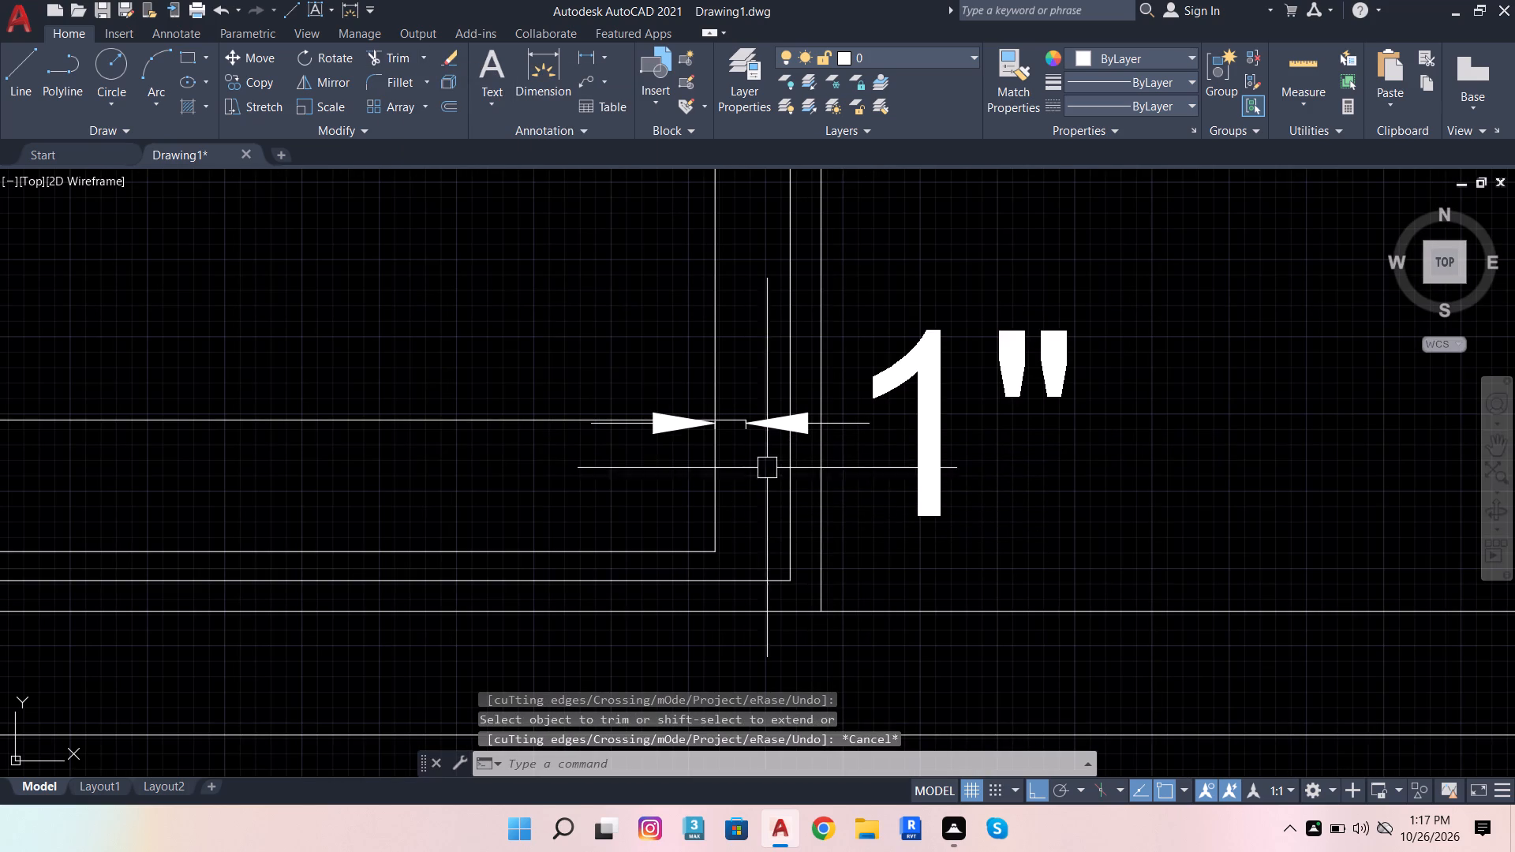
# Delete the two 1" dimensions beside the last panel's outer vertical edge.
pyautogui.moveTo(770, 428); pyautogui.dragTo(772, 435)
pyautogui.scroll(-4, 769, 540)
pyautogui.scroll(3, 766, 454)
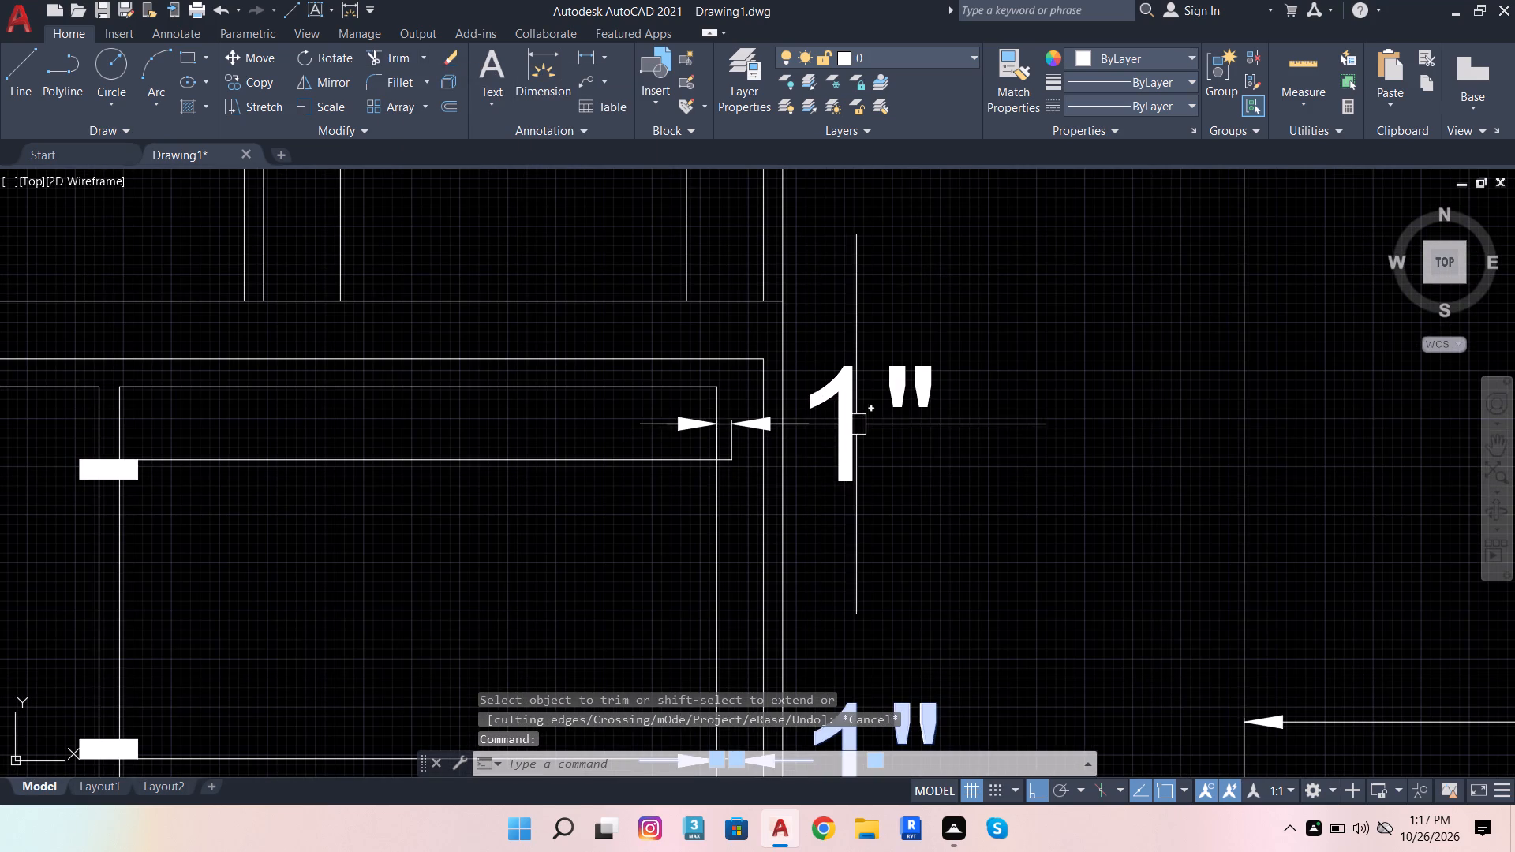
pyautogui.click(858, 424)
pyautogui.hotkey('shift', 'Delete')
pyautogui.scroll(-4, 949, 385)
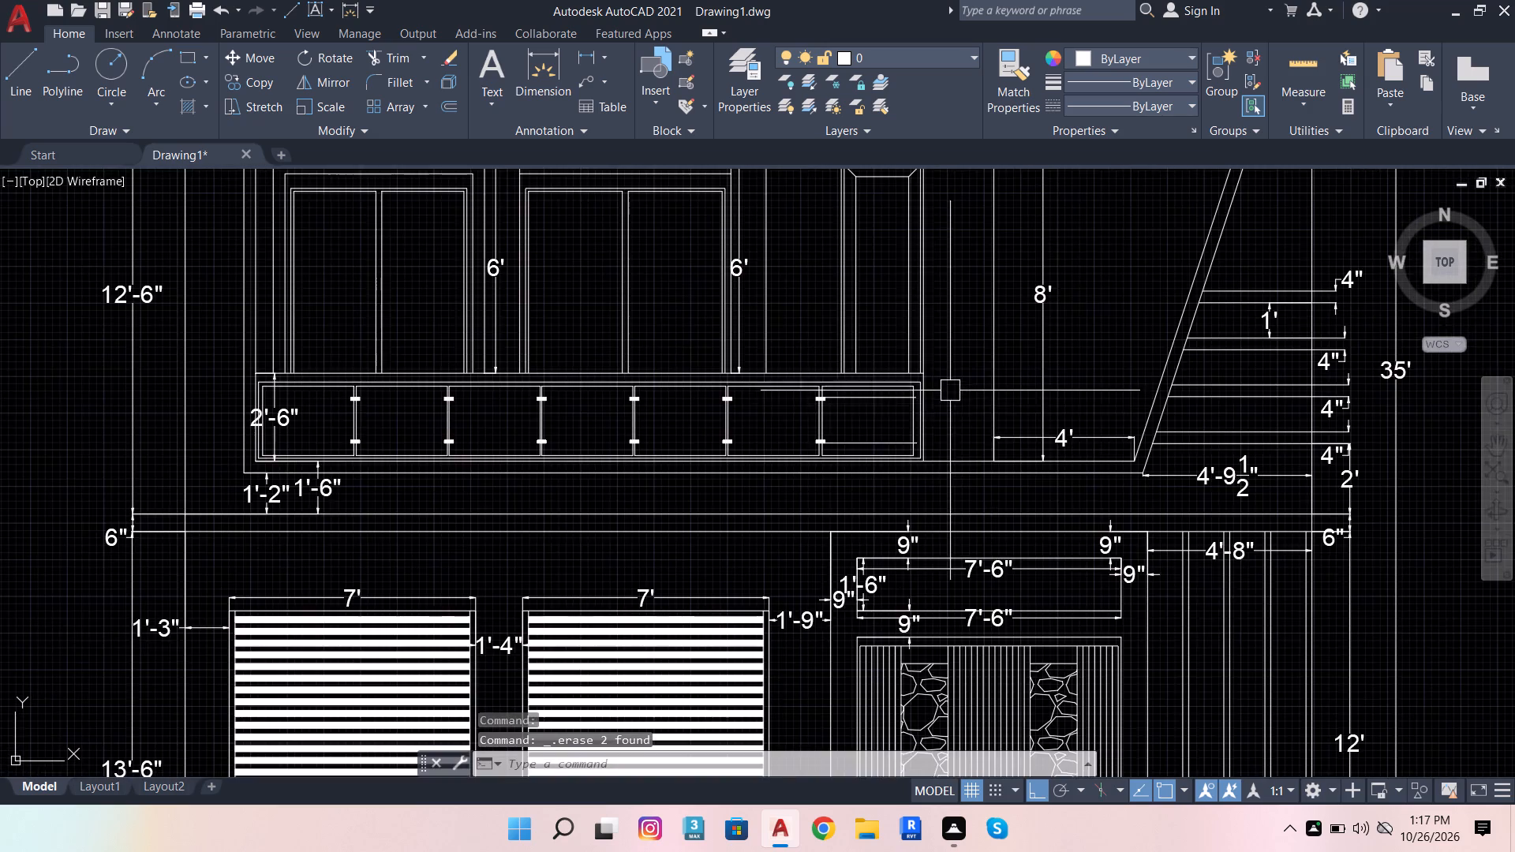
# Draw a horizontal line about 2'-7" long from the bottom of the first divider's upper connector to past the first panel's outer edge.
pyautogui.scroll(3, 899, 472)
pyautogui.scroll(-2, 886, 454)
pyautogui.scroll(-2, 1068, 384)
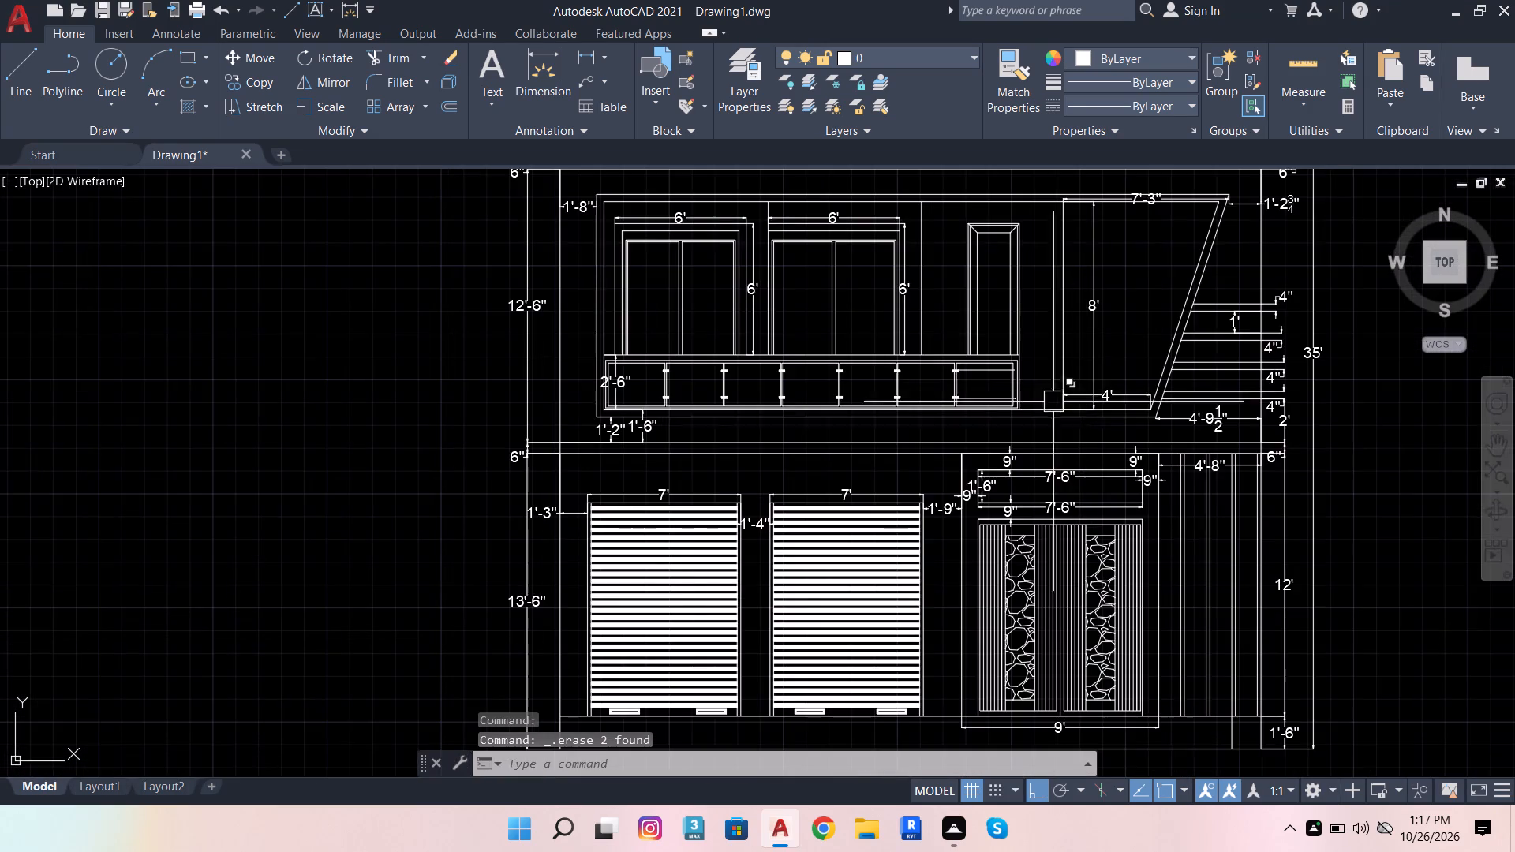
pyautogui.scroll(3, 728, 383)
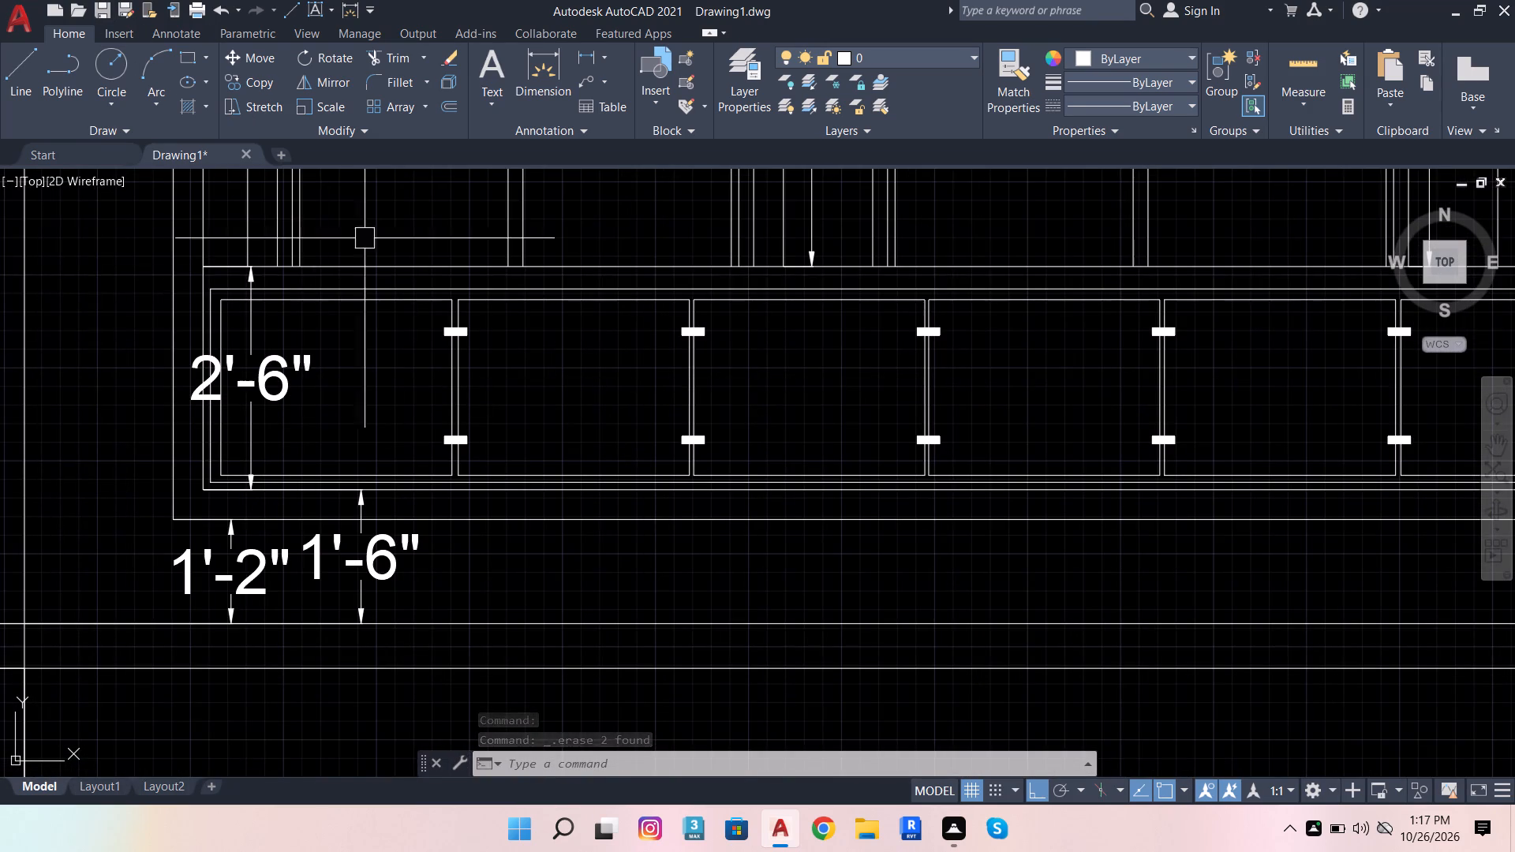
pyautogui.scroll(-1, 380, 324)
pyautogui.scroll(4, 302, 311)
pyautogui.scroll(-2, 255, 281)
pyautogui.scroll(-4, 288, 559)
pyautogui.scroll(3, 338, 258)
pyautogui.scroll(-5, 545, 419)
pyautogui.scroll(5, 499, 521)
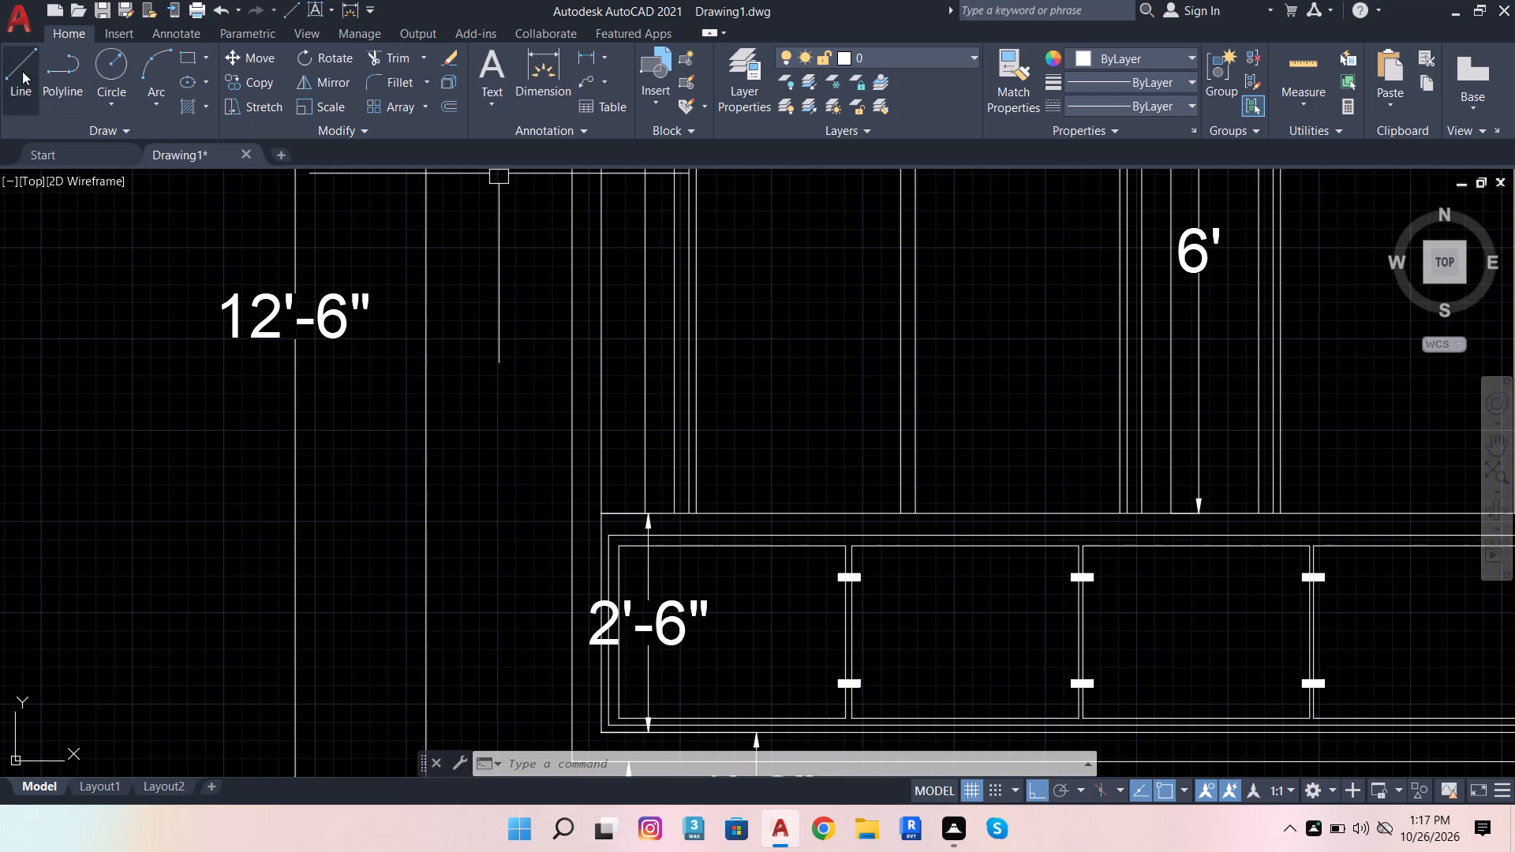
pyautogui.click(22, 71)
pyautogui.scroll(2, 836, 603)
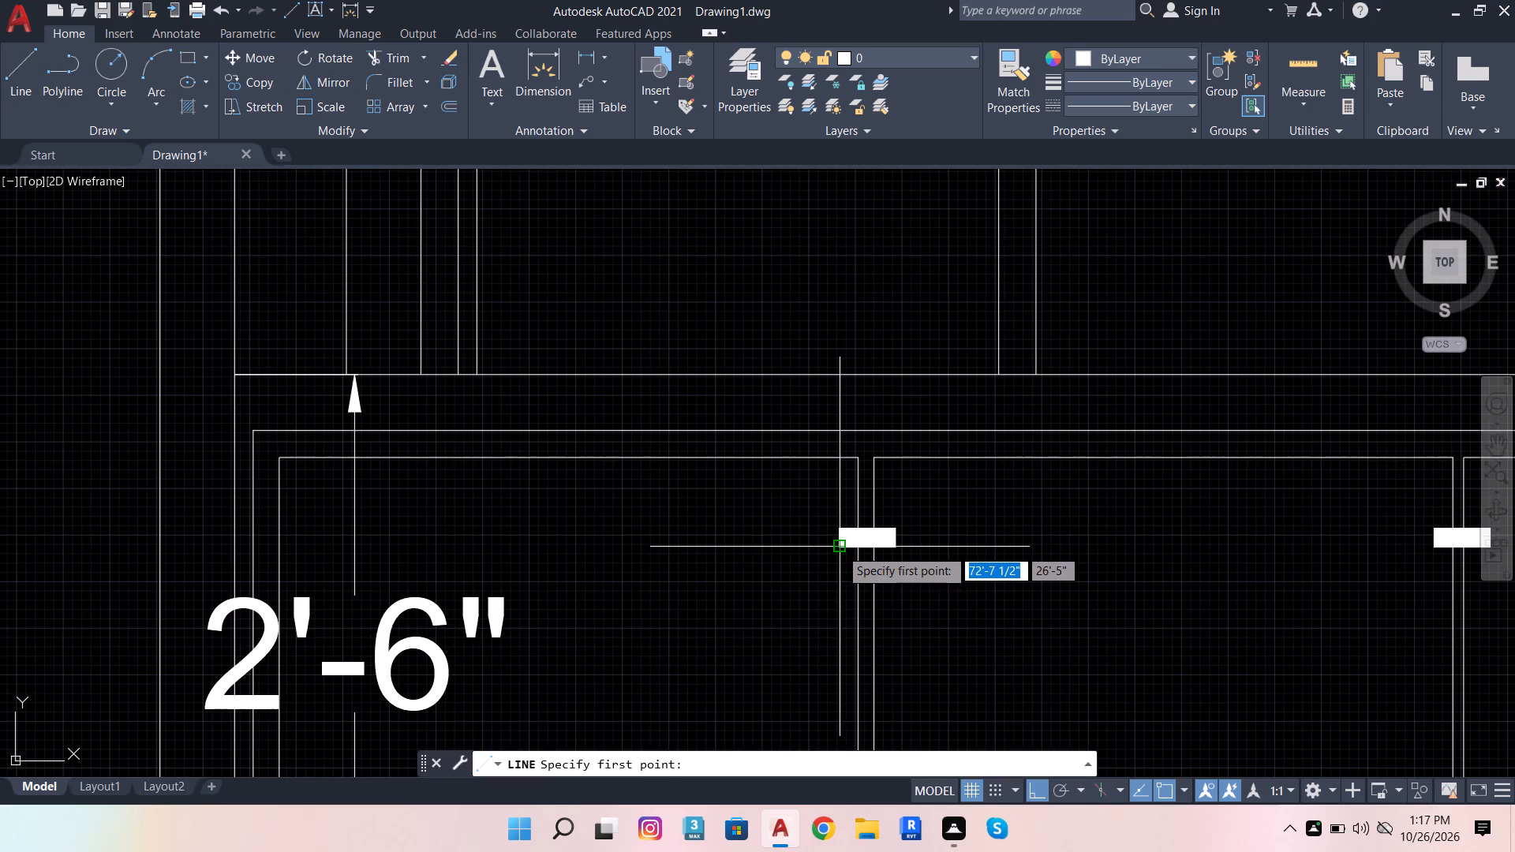
pyautogui.click(840, 548)
pyautogui.scroll(1, 339, 540)
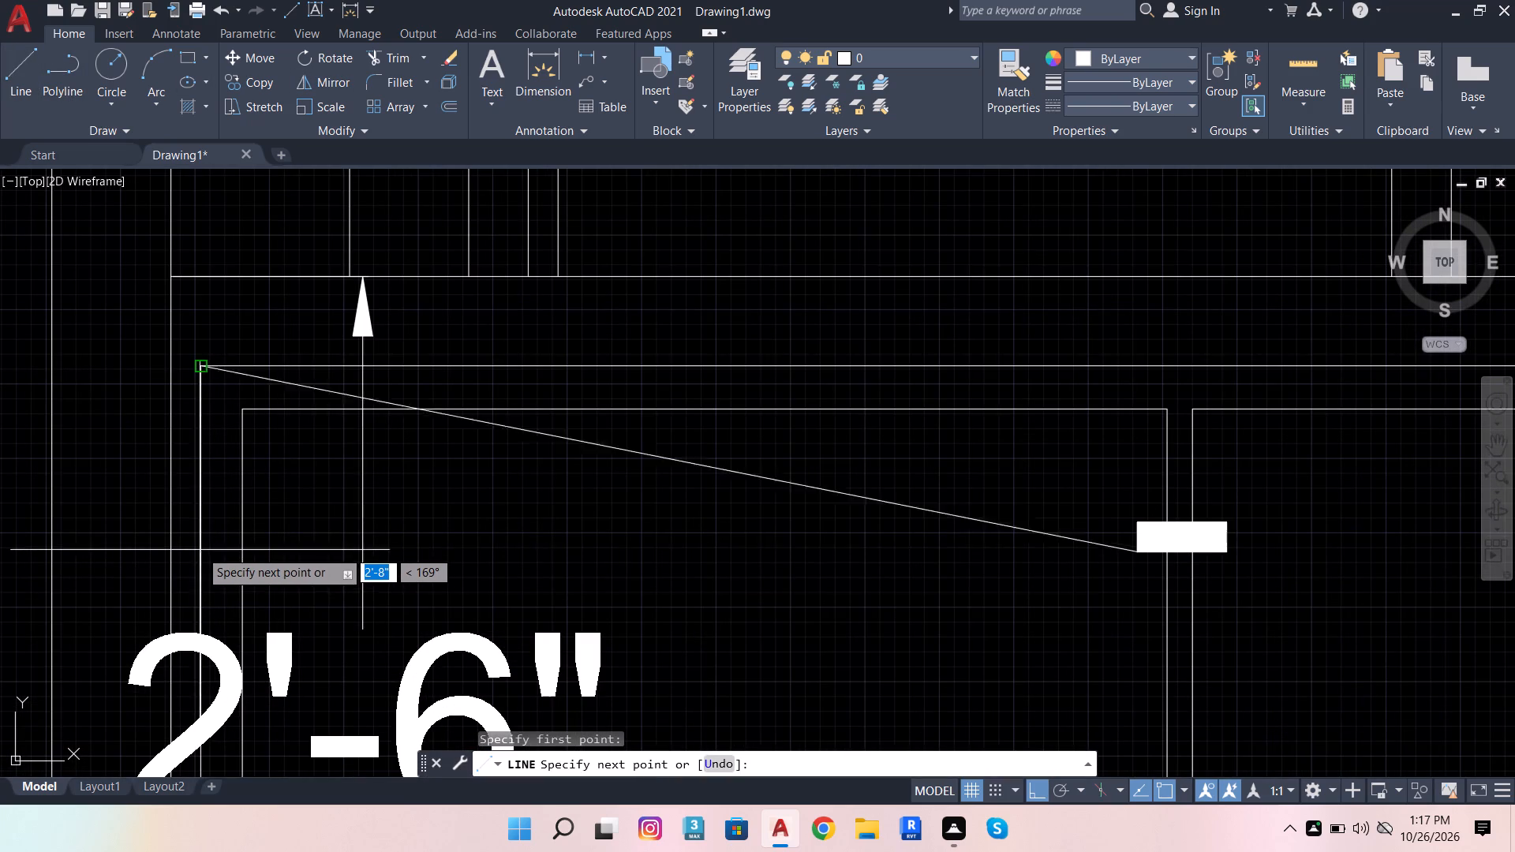
pyautogui.scroll(5, 200, 550)
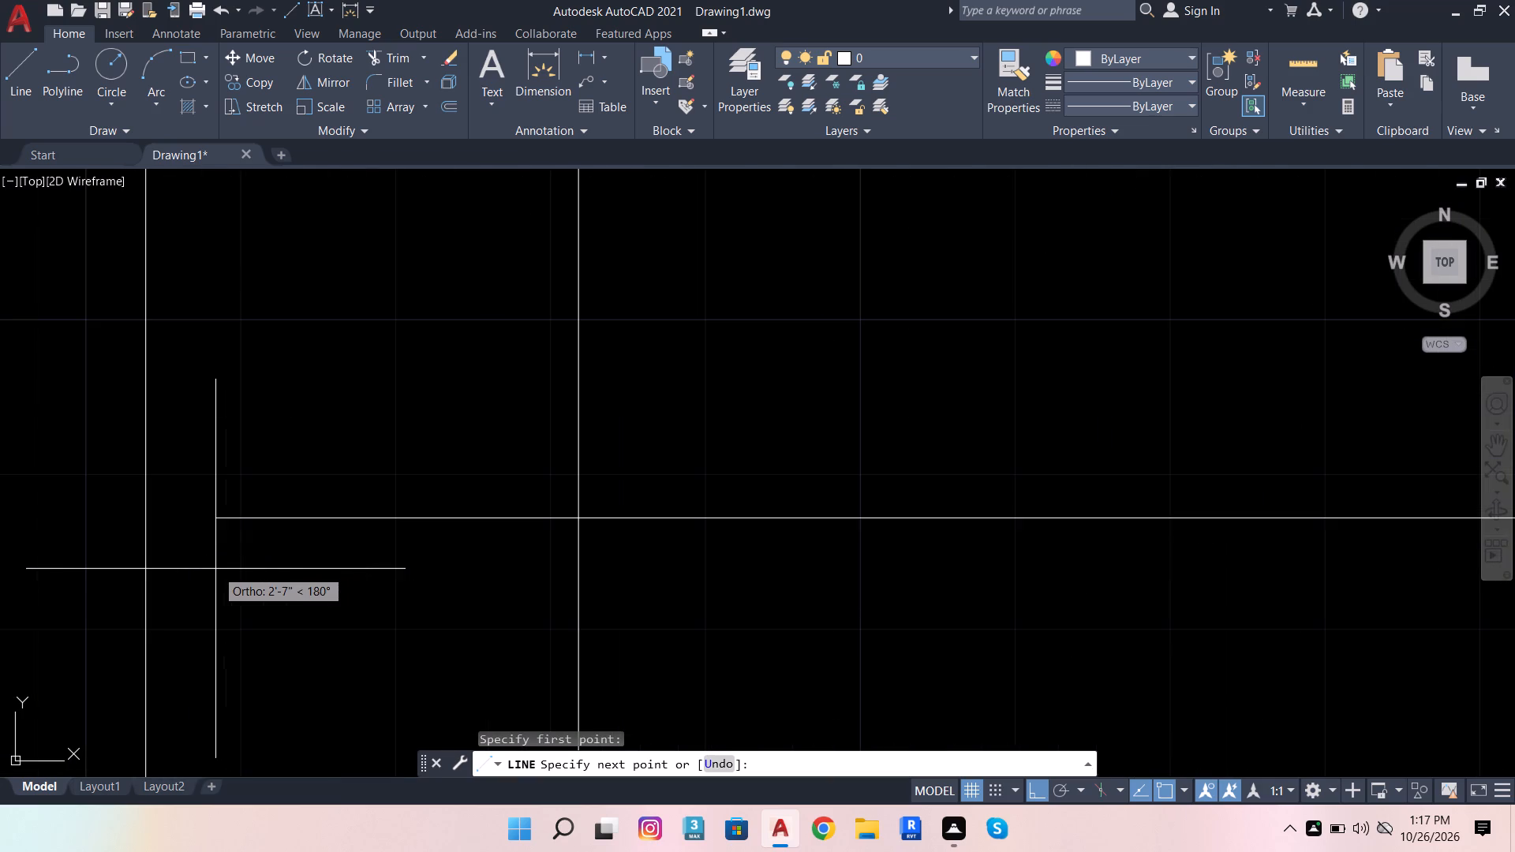
pyautogui.click(201, 544)
pyautogui.scroll(-8, 334, 426)
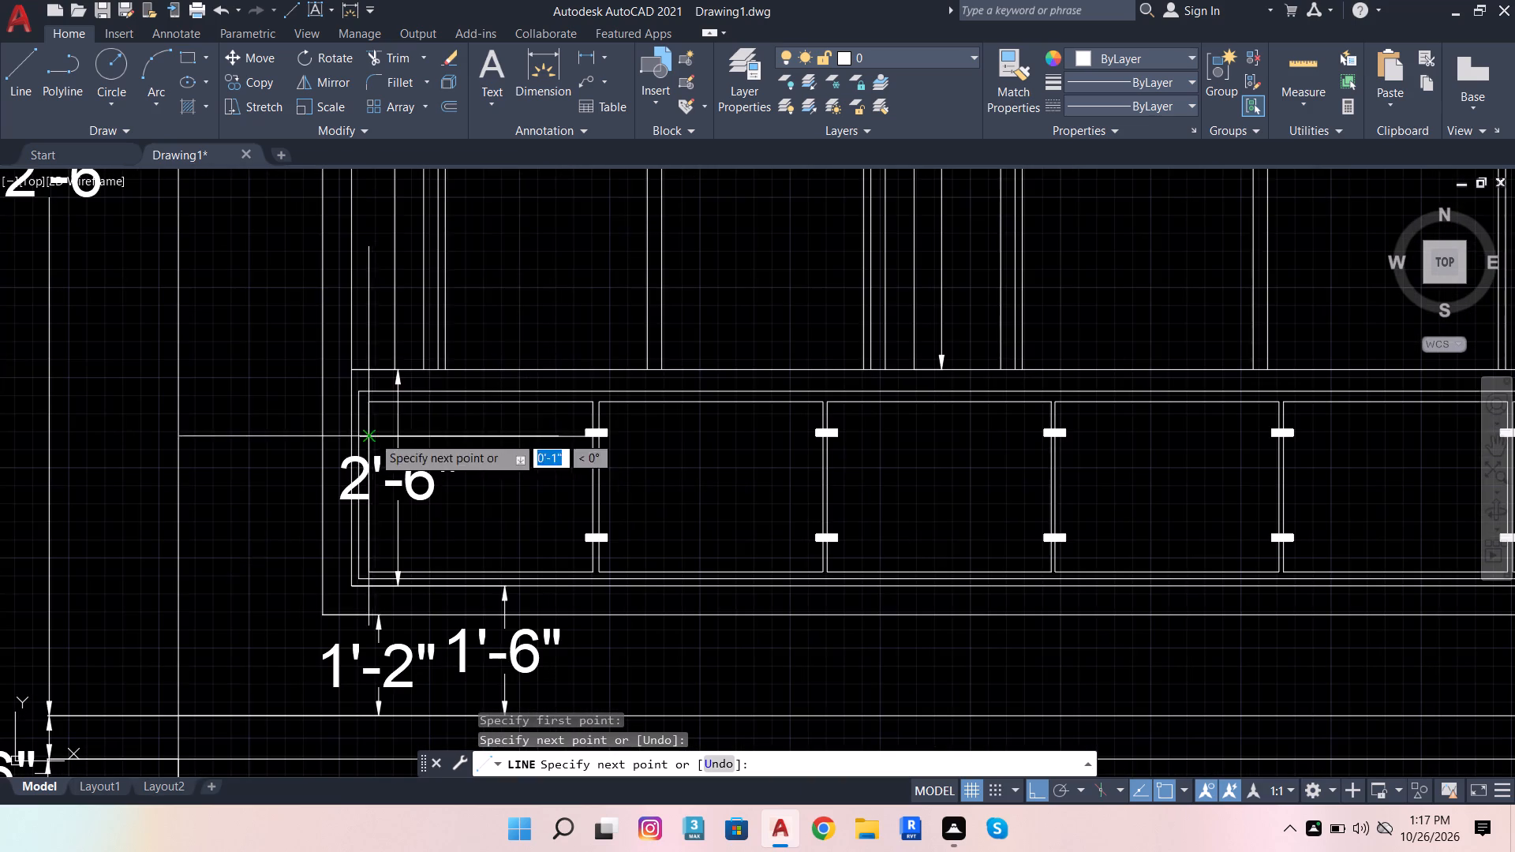
pyautogui.press('space')
# Draw a horizontal line about 2'-8" long from the bottom of the first divider's lower connector to past the first panel's outer edge.
pyautogui.scroll(4, 570, 547)
pyautogui.press('space')
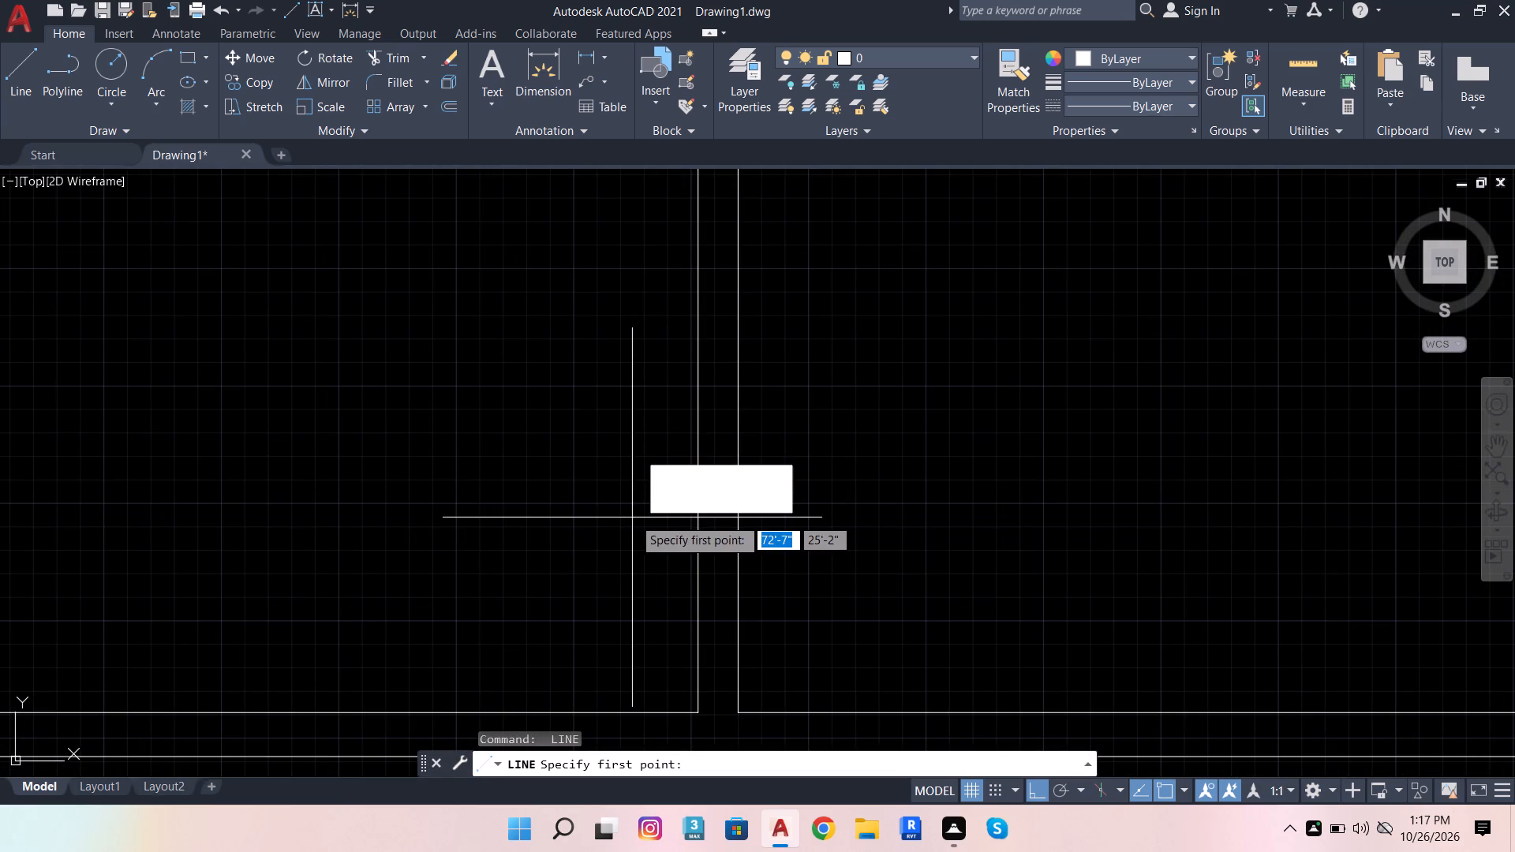
pyautogui.click(645, 510)
pyautogui.scroll(-5, 657, 527)
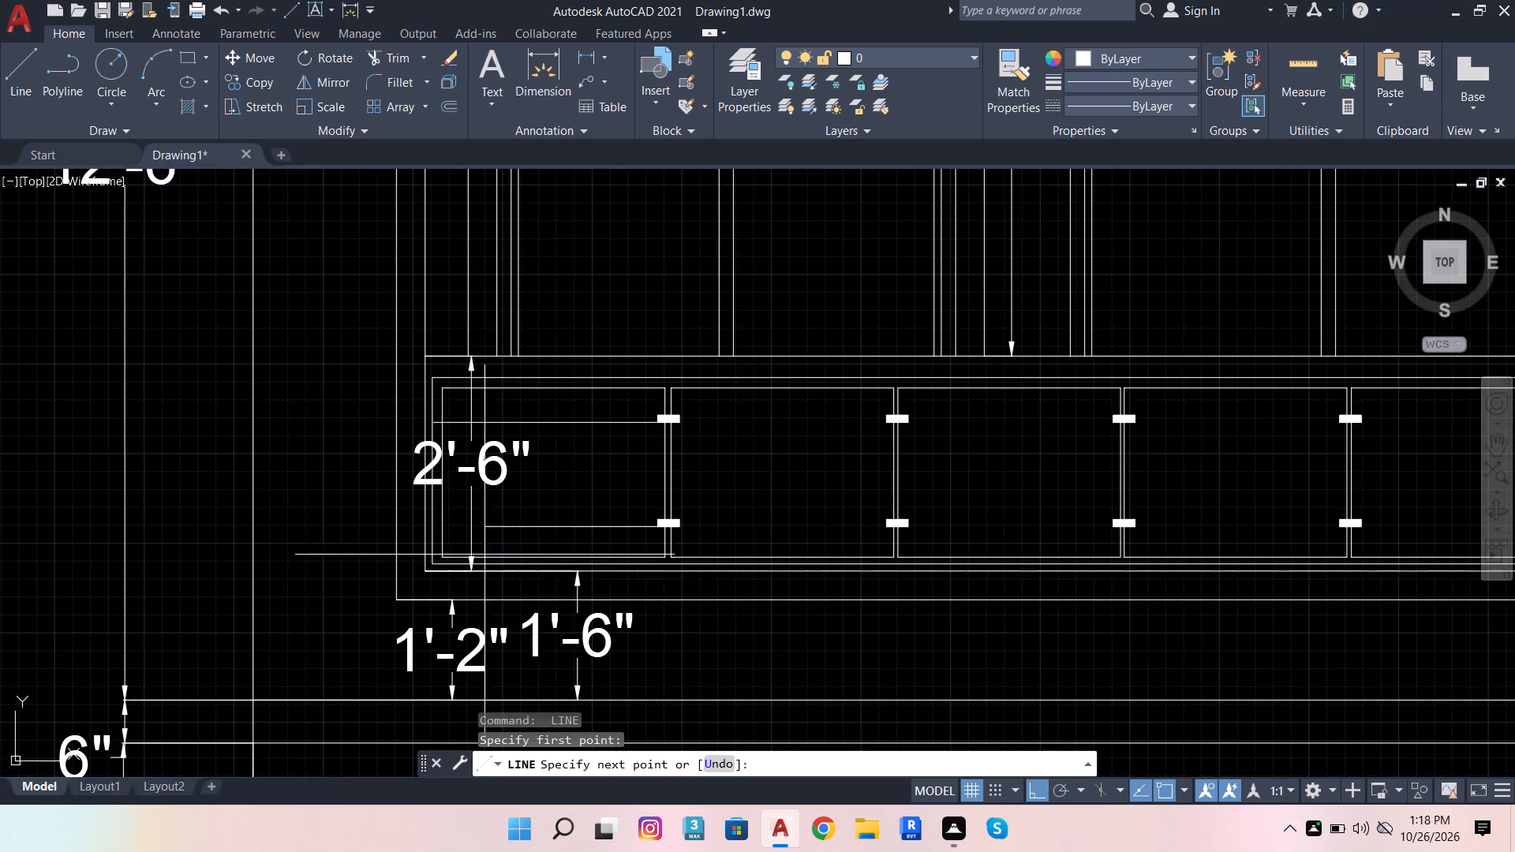
pyautogui.scroll(6, 420, 542)
pyautogui.scroll(-3, 492, 449)
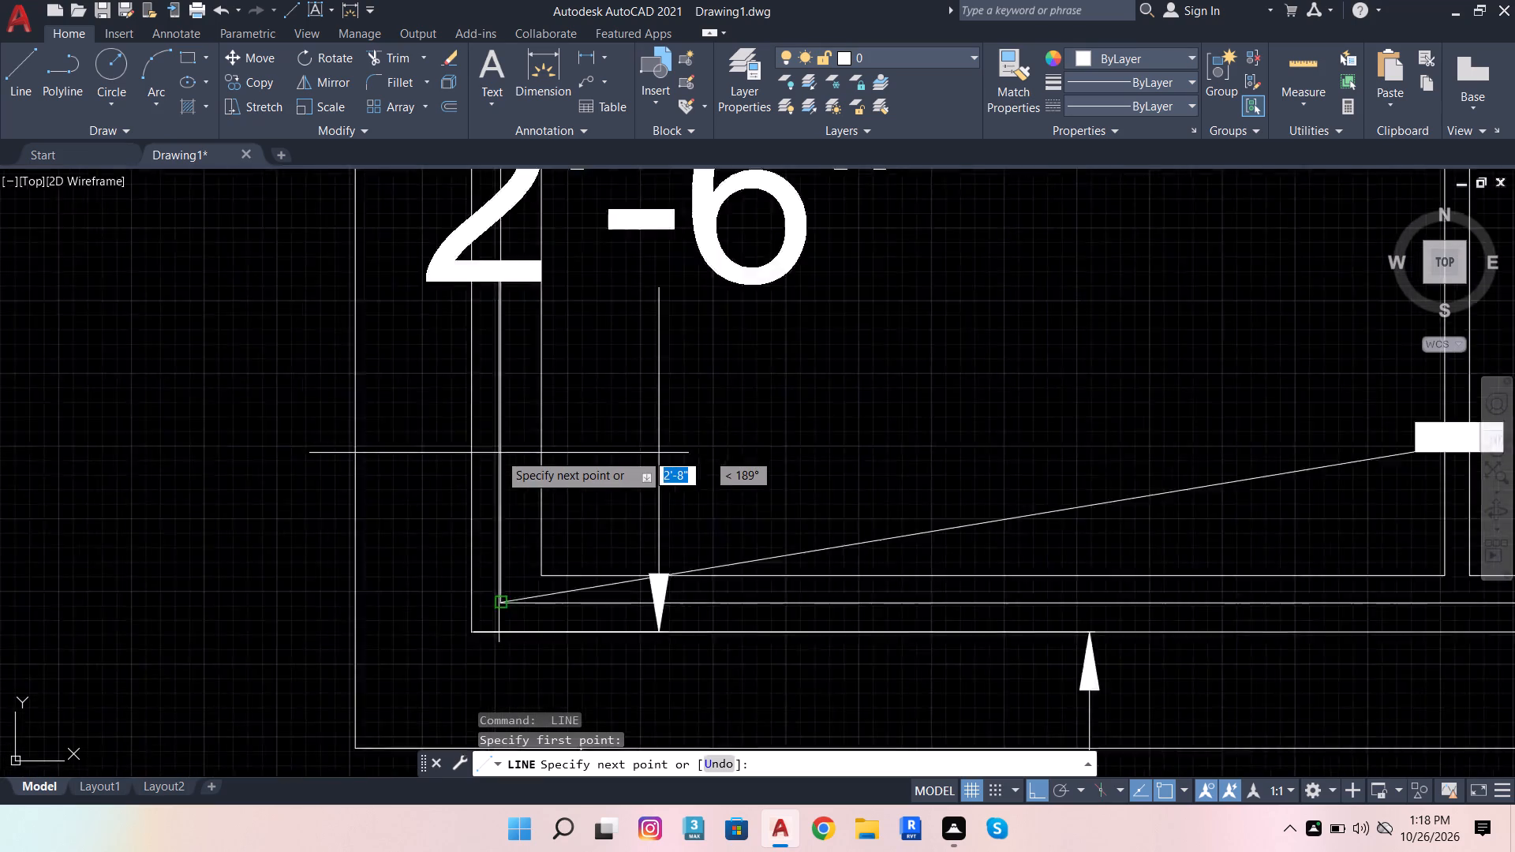
pyautogui.scroll(-2, 499, 453)
pyautogui.scroll(6, 501, 459)
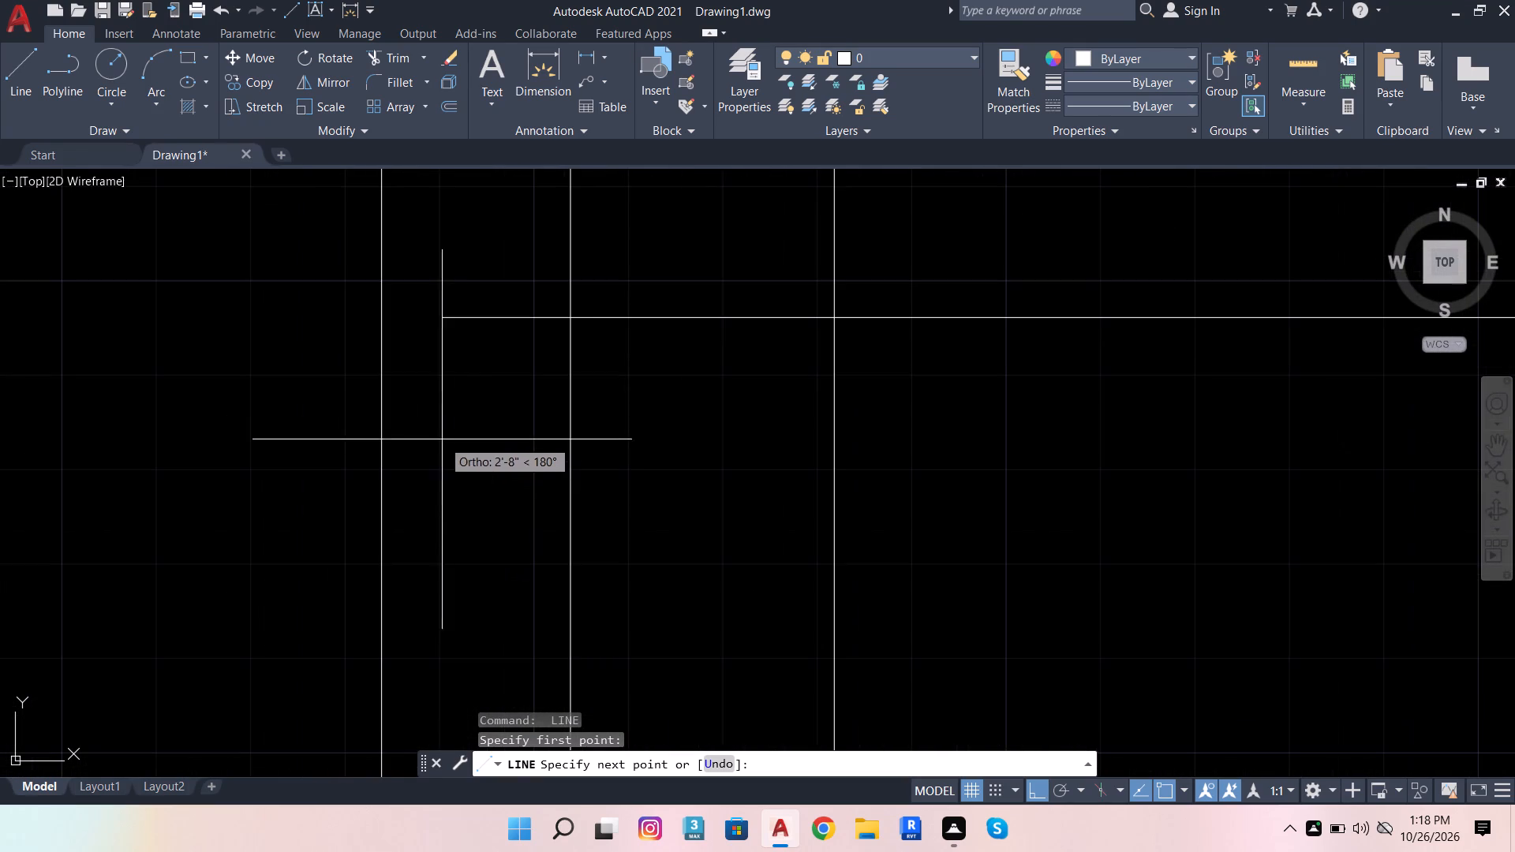
pyautogui.click(427, 409)
pyautogui.press('space')
pyautogui.scroll(-3, 458, 439)
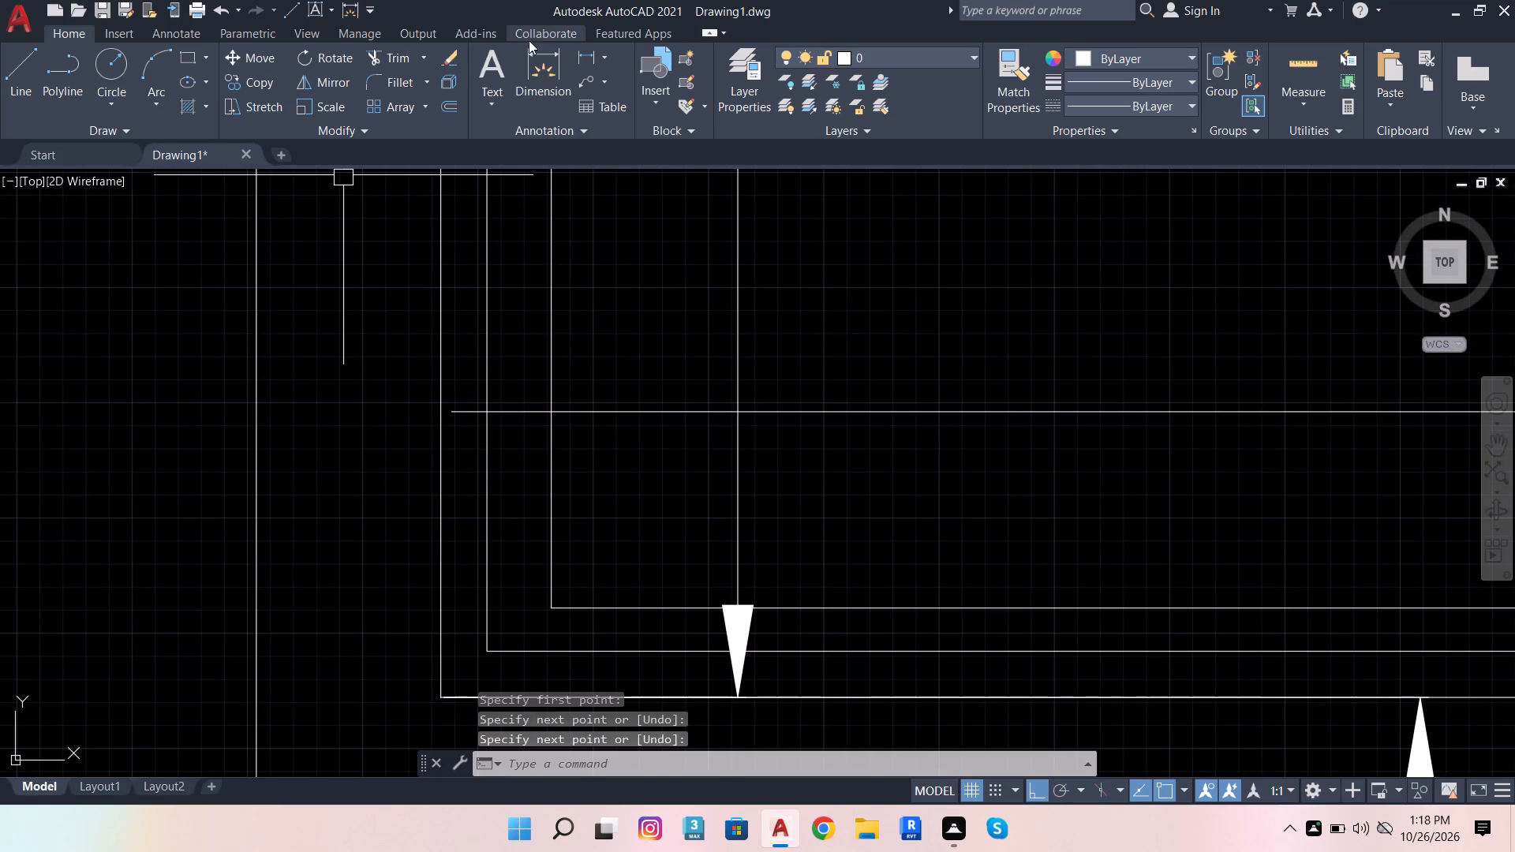
# Dimension a 1" horizontal distance outward from the first panel's outer vertical edge, starting where the upper horizontal line crosses it.
pyautogui.click(537, 50)
pyautogui.scroll(2, 523, 414)
pyautogui.scroll(-4, 1012, 484)
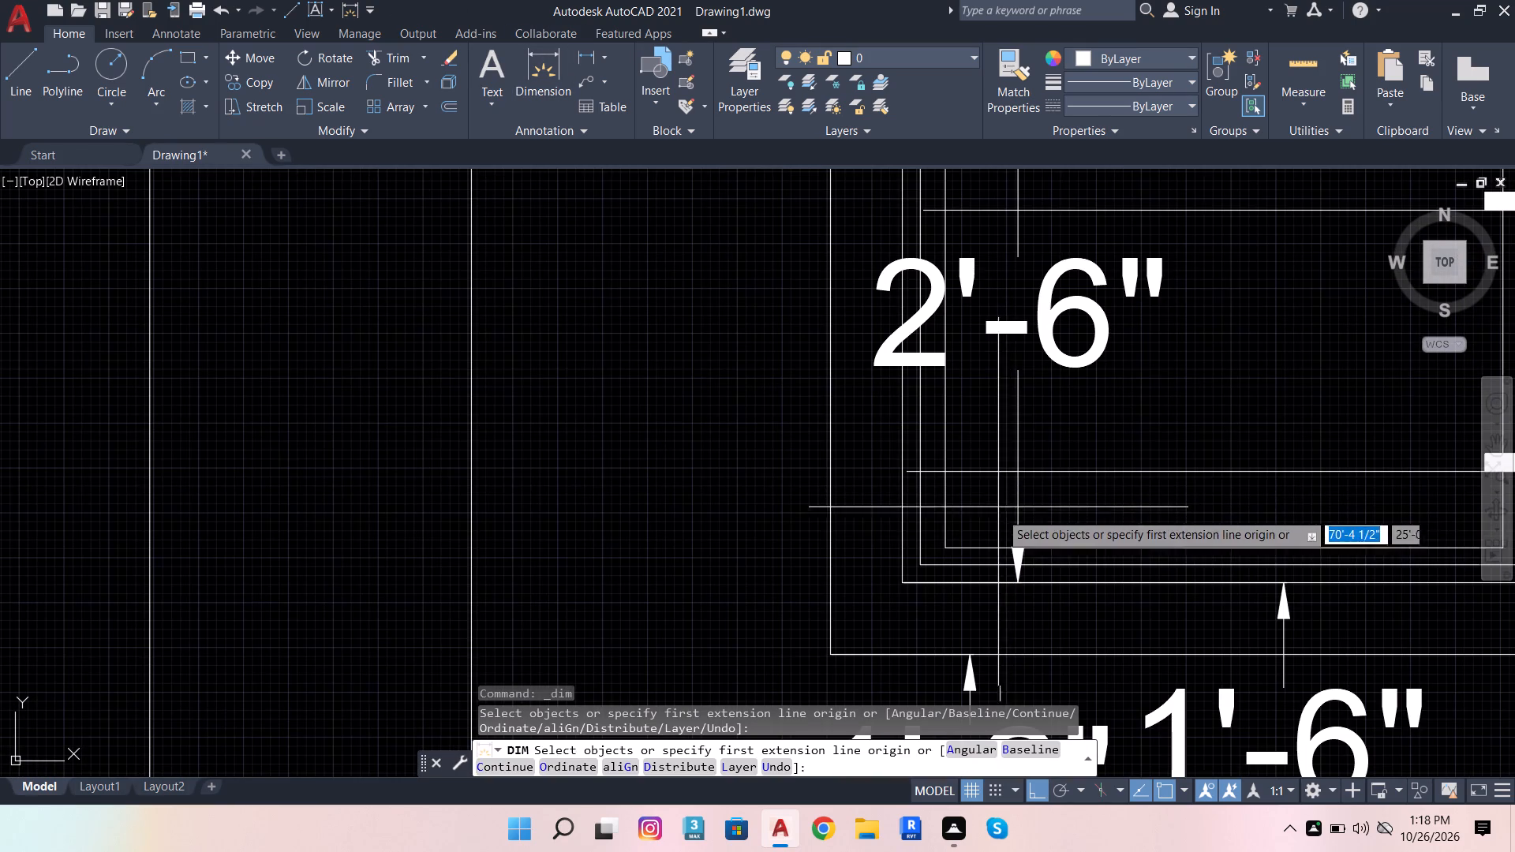
pyautogui.scroll(-2, 861, 334)
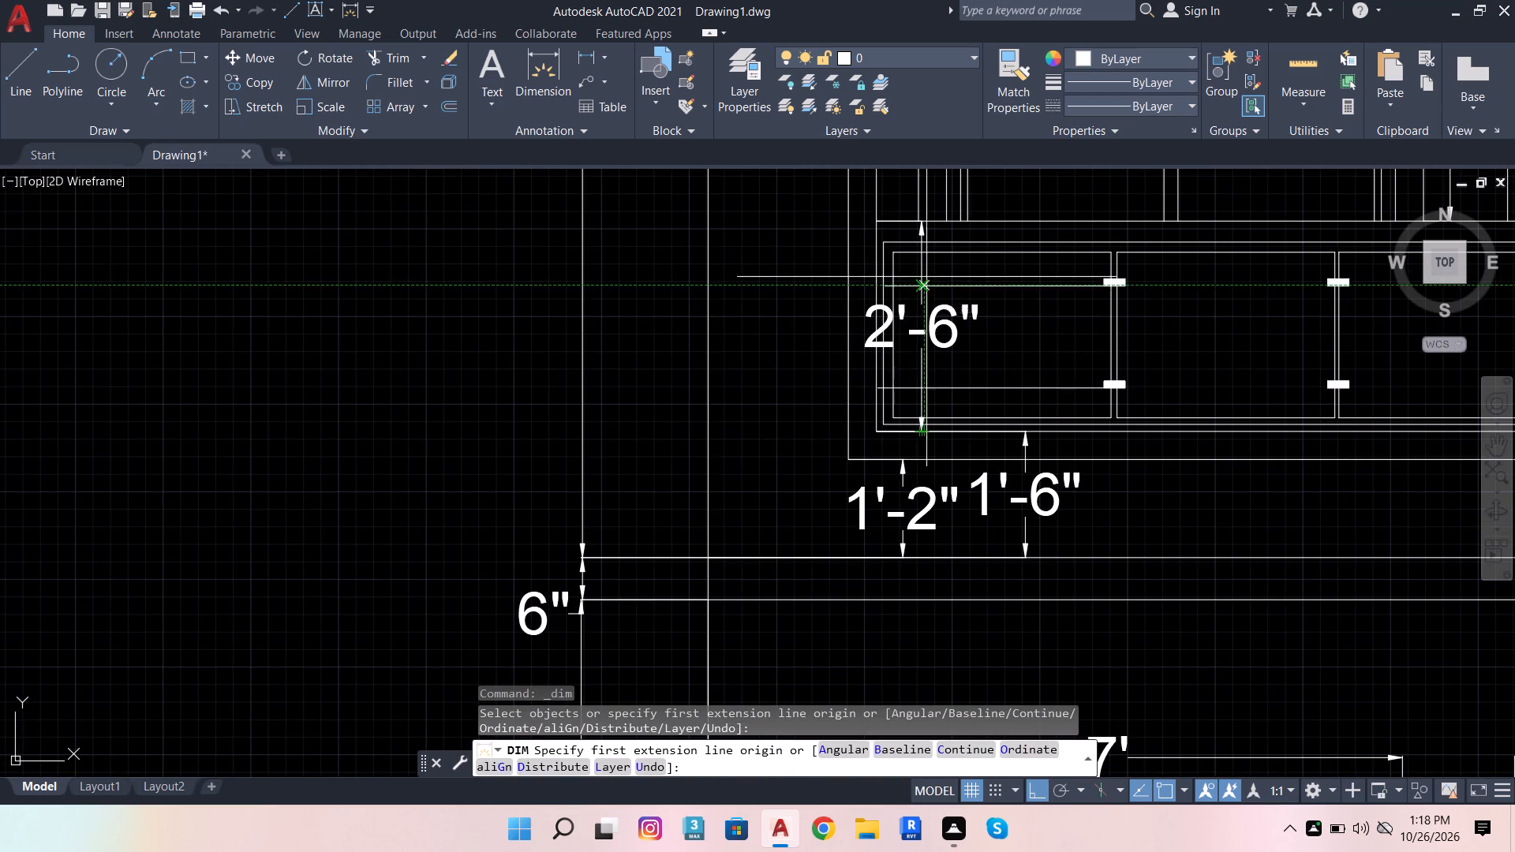
pyautogui.scroll(3, 878, 362)
pyautogui.scroll(2, 885, 475)
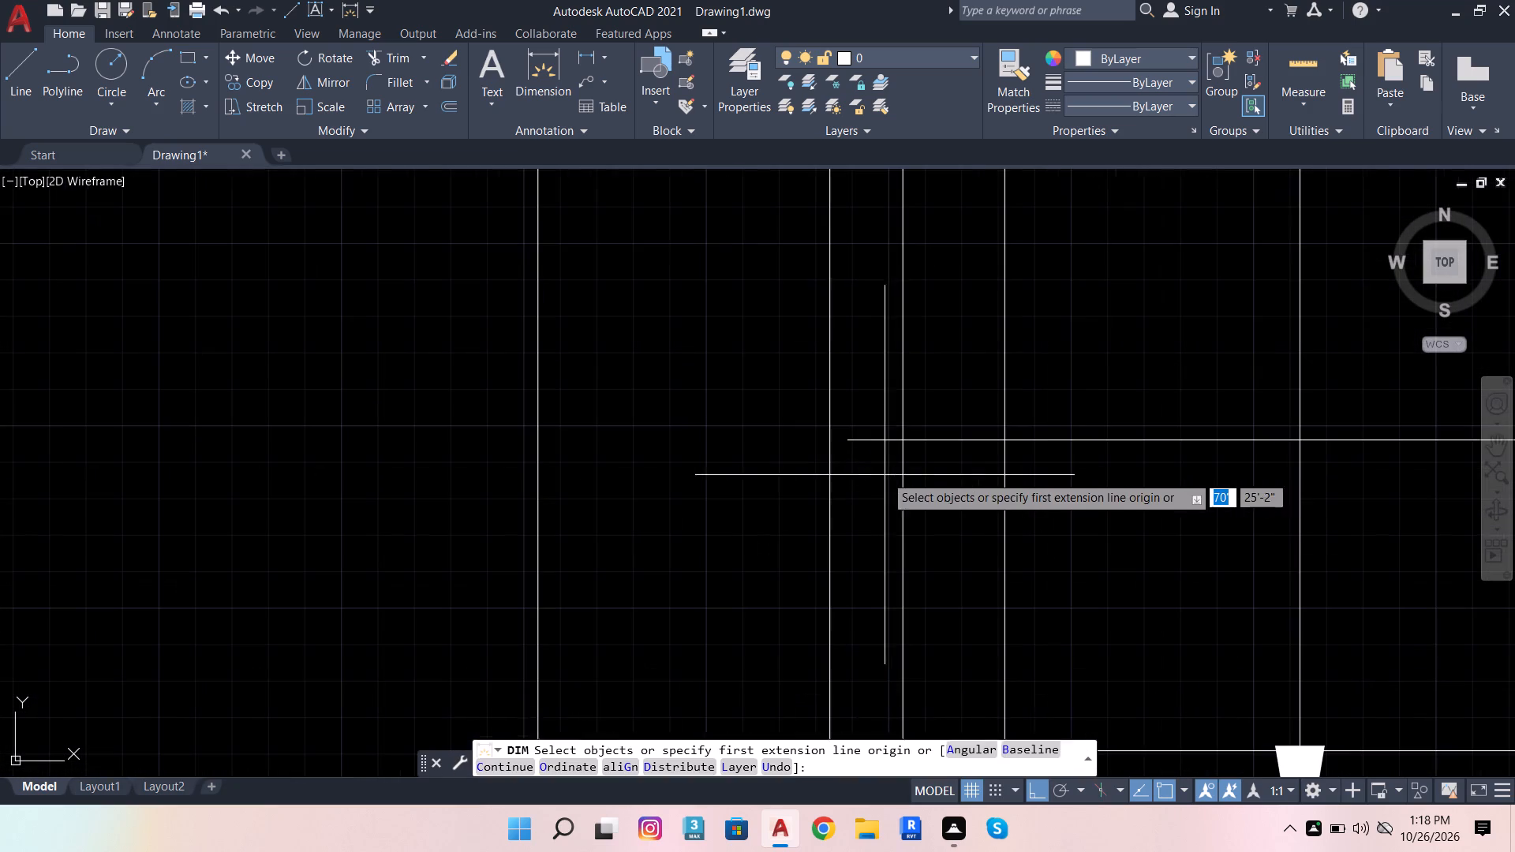
pyautogui.scroll(-5, 973, 464)
pyautogui.scroll(1, 826, 534)
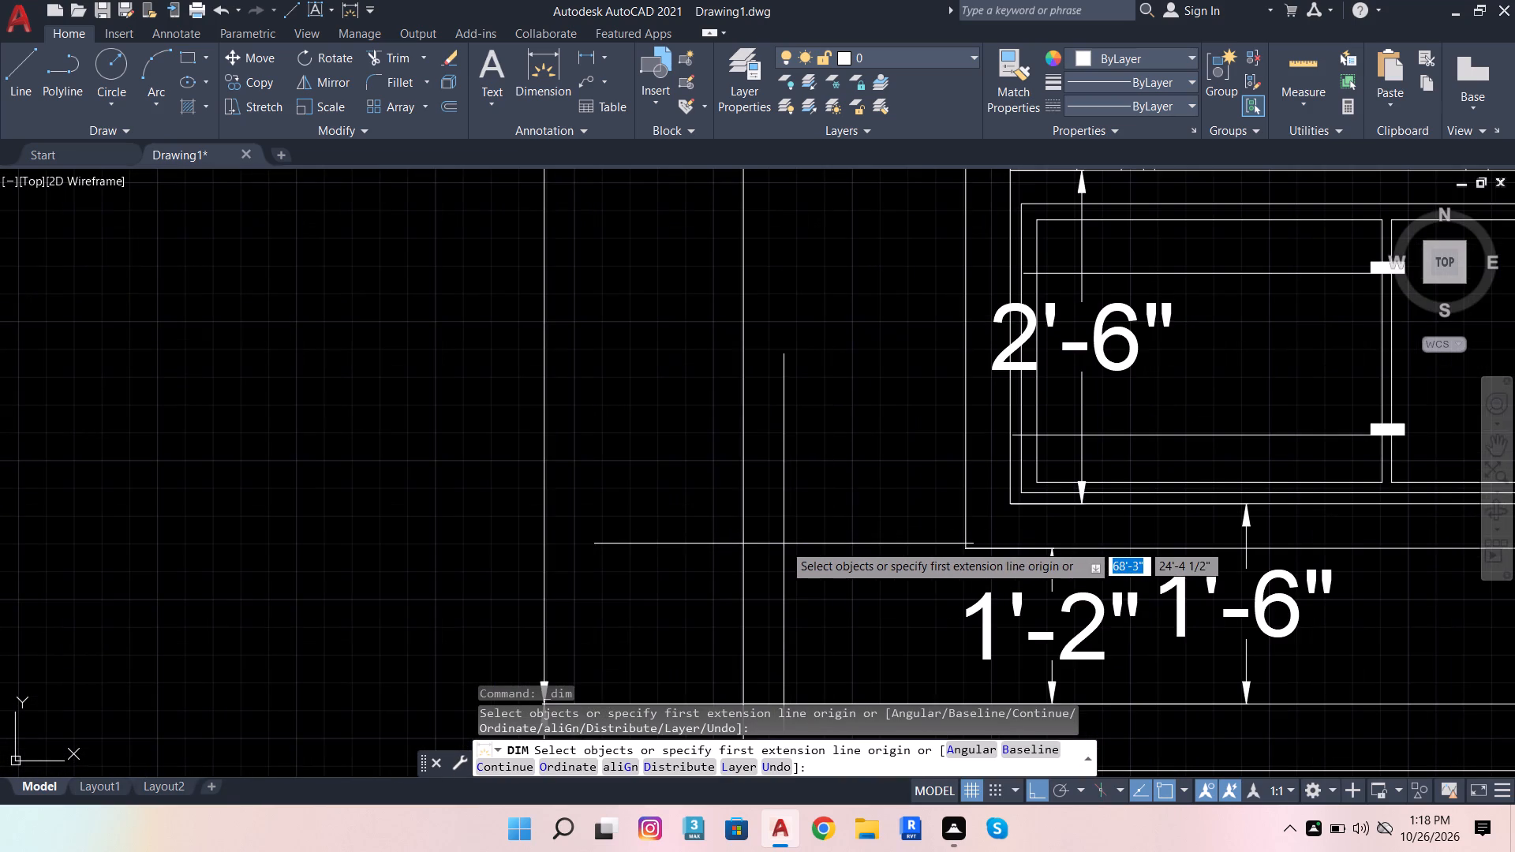
pyautogui.scroll(-2, 787, 541)
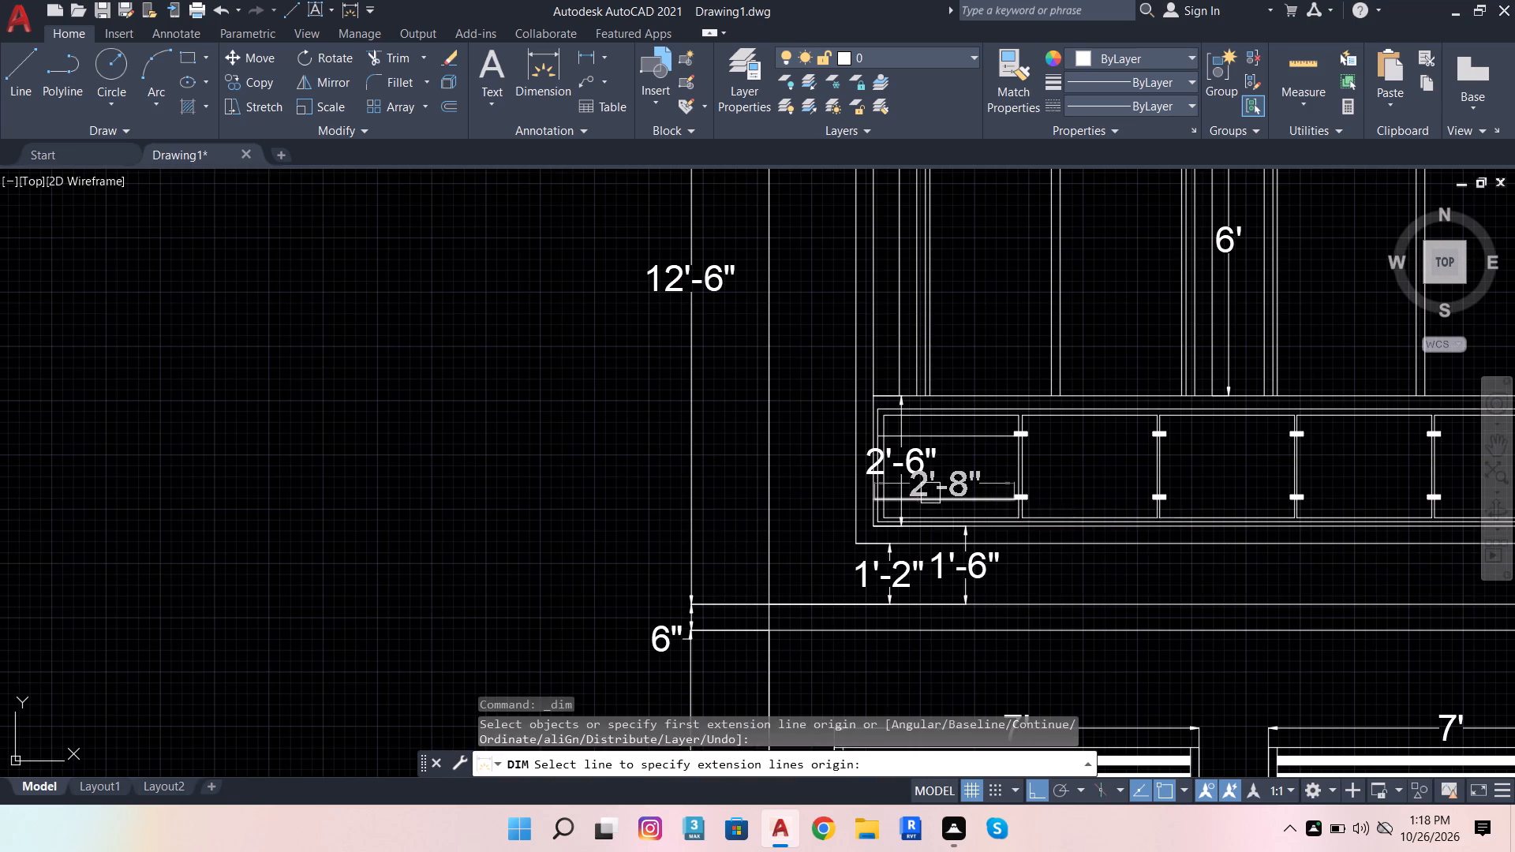
pyautogui.scroll(4, 892, 438)
pyautogui.scroll(-2, 341, 480)
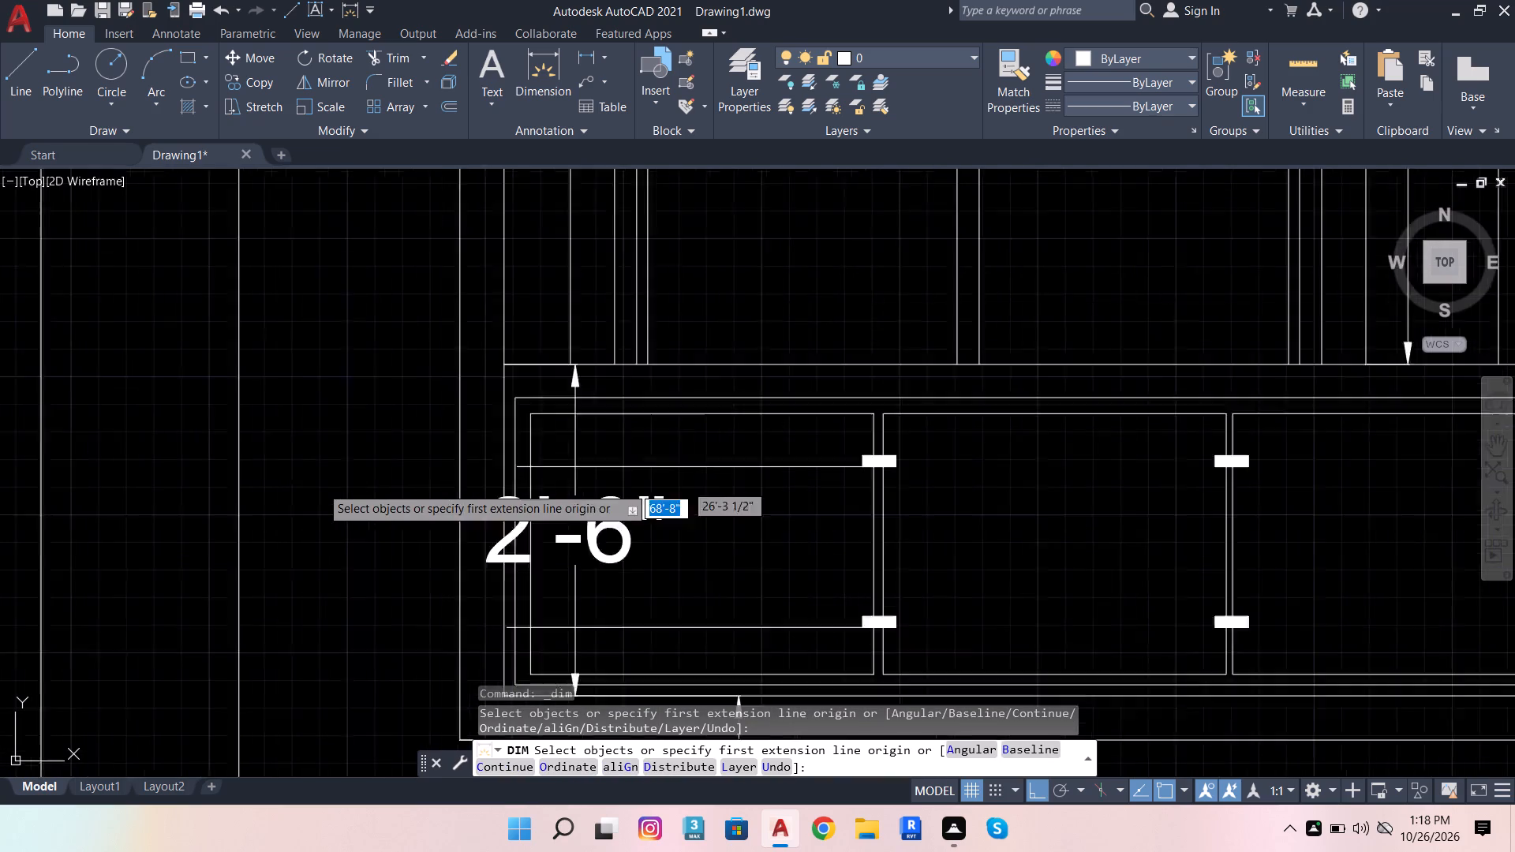
pyautogui.scroll(-2, 320, 487)
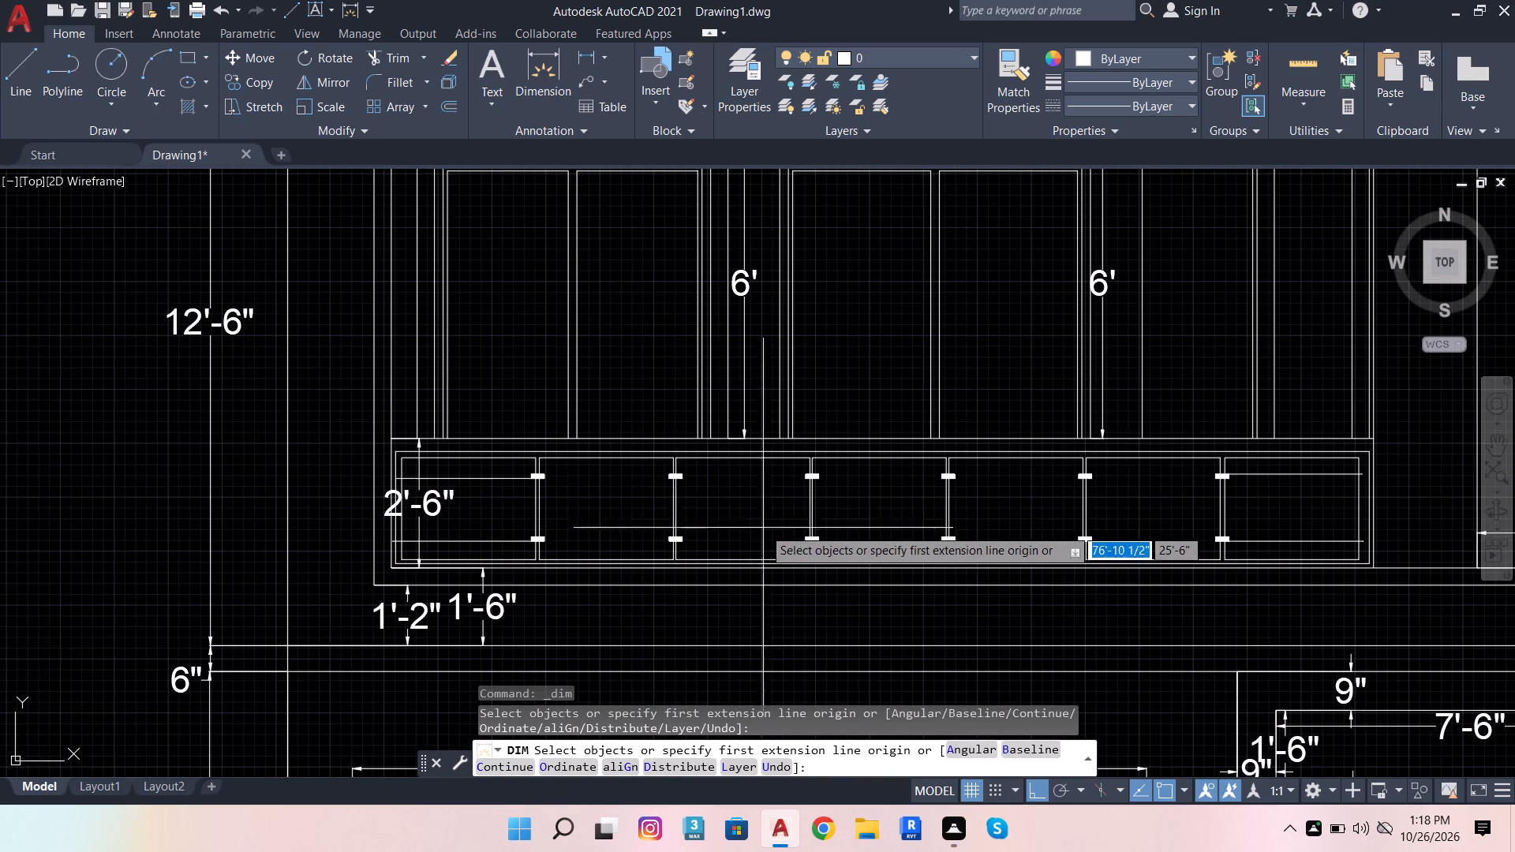
pyautogui.scroll(-1, 777, 536)
pyautogui.scroll(4, 553, 485)
pyautogui.scroll(3, 449, 566)
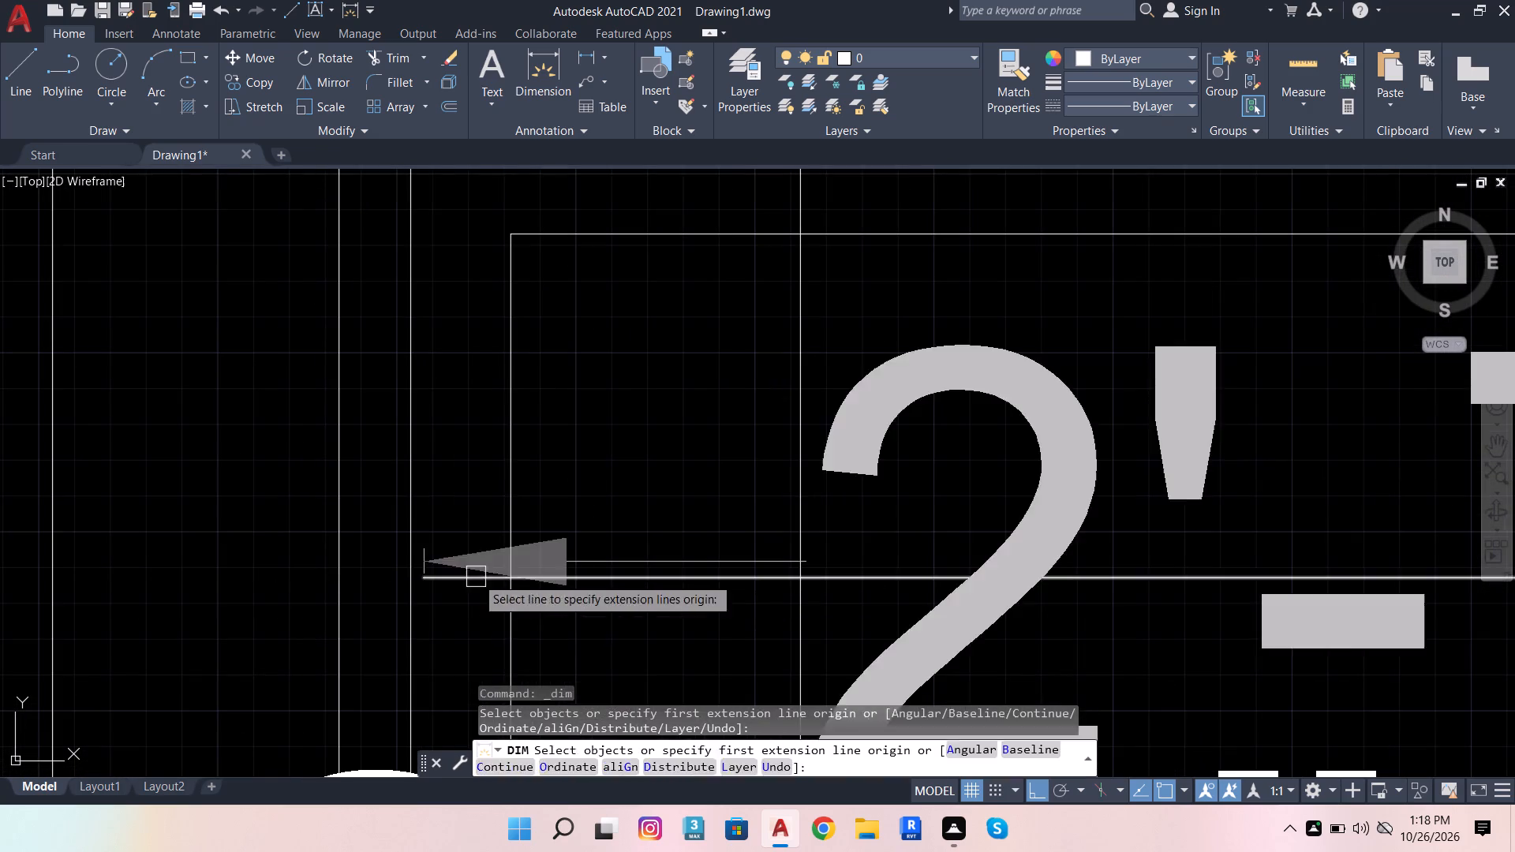
pyautogui.click(517, 572)
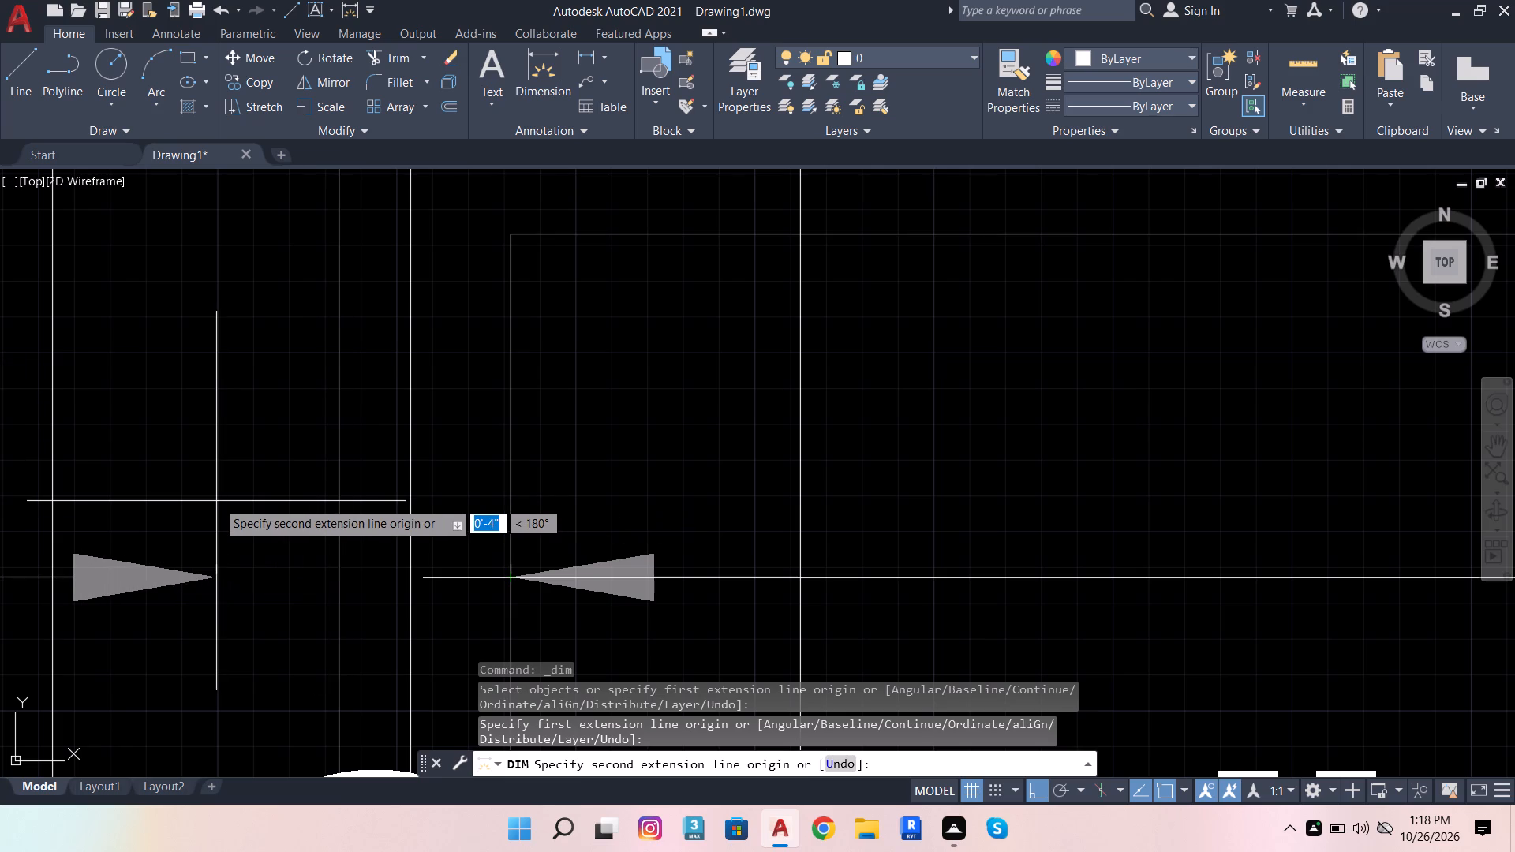
pyautogui.press('1')
pyautogui.press('Return')
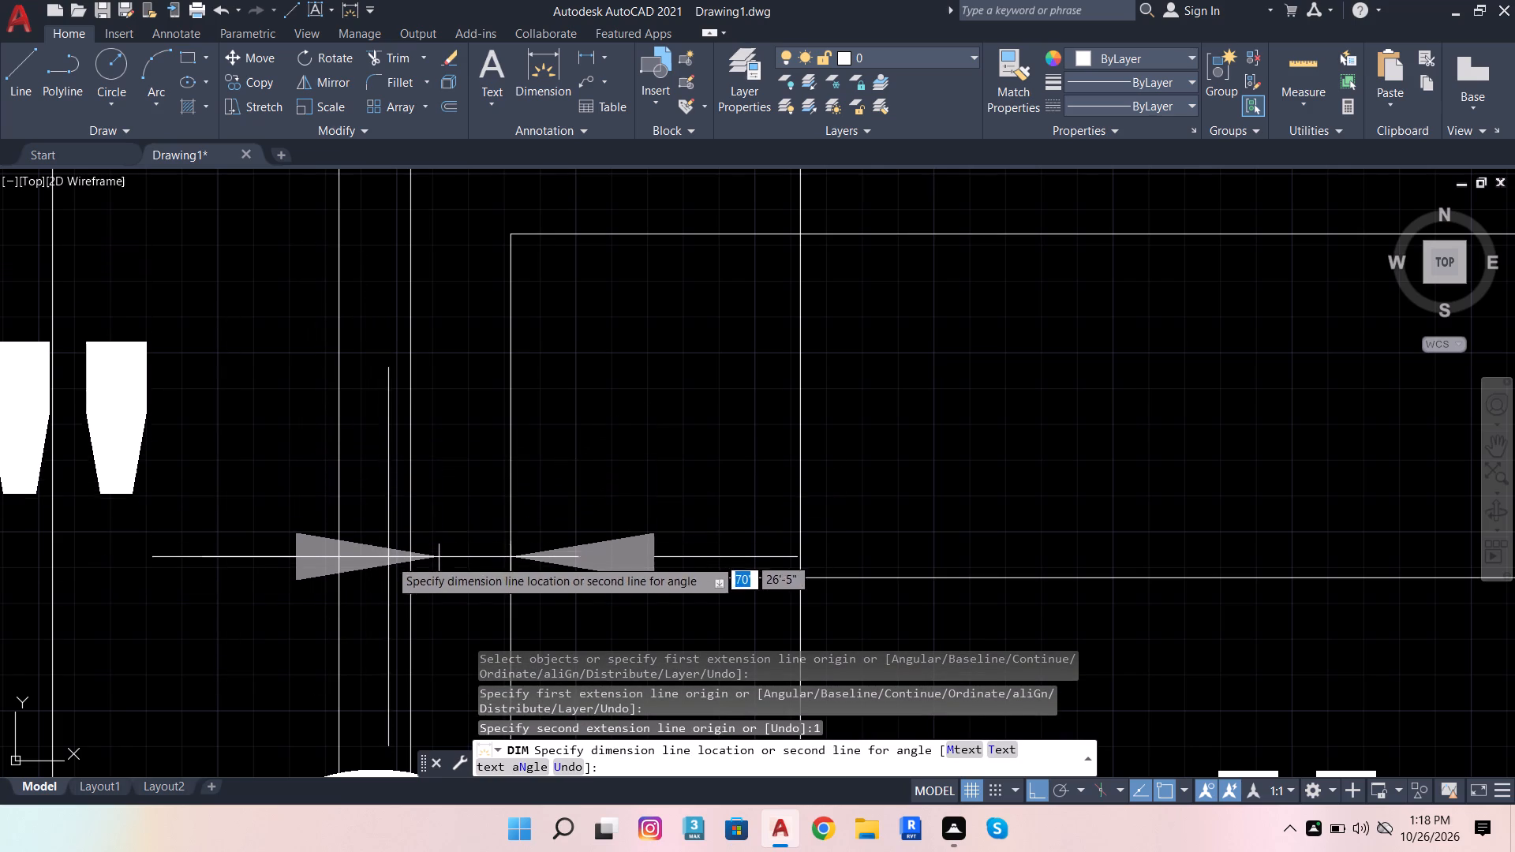
pyautogui.scroll(3, 396, 592)
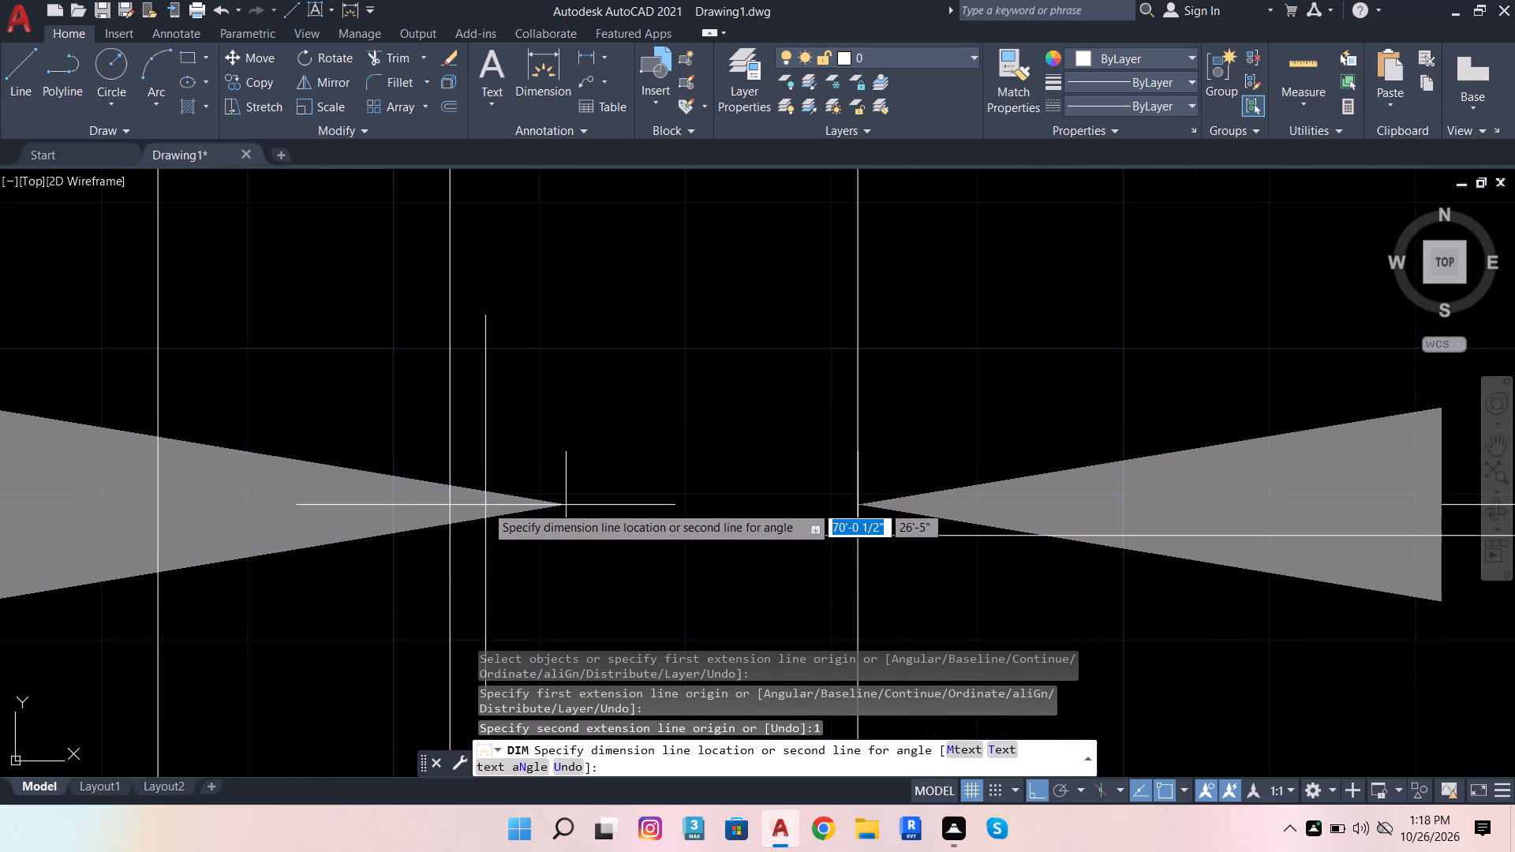
pyautogui.click(485, 505)
pyautogui.scroll(-3, 593, 426)
pyautogui.press('Escape')
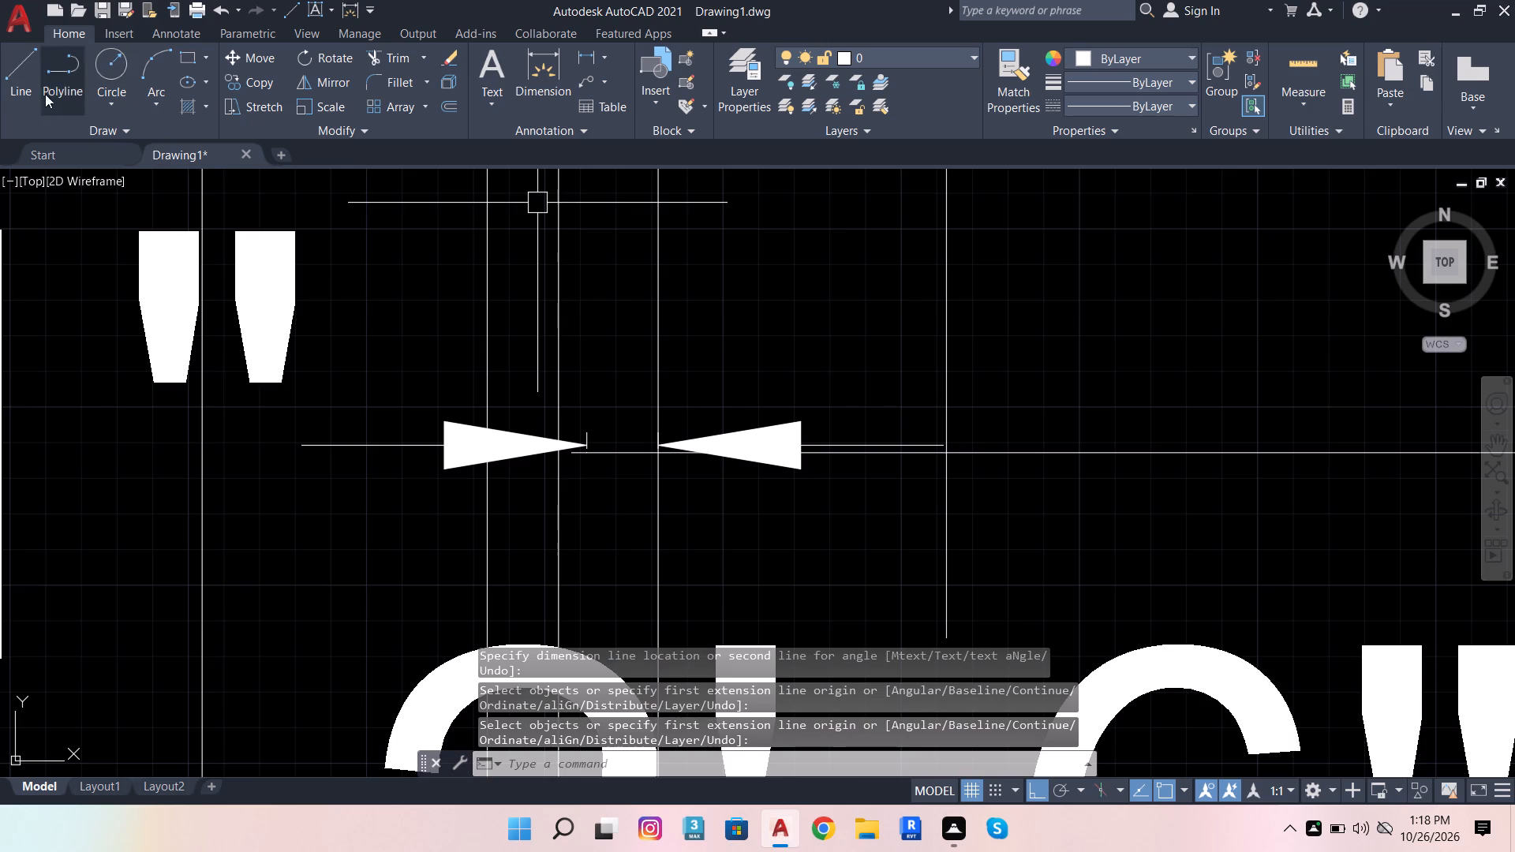
# Draw a vertical guide line about 1'-5" long from the 1" dimension's outer end down past the lower horizontal line.
pyautogui.click(19, 77)
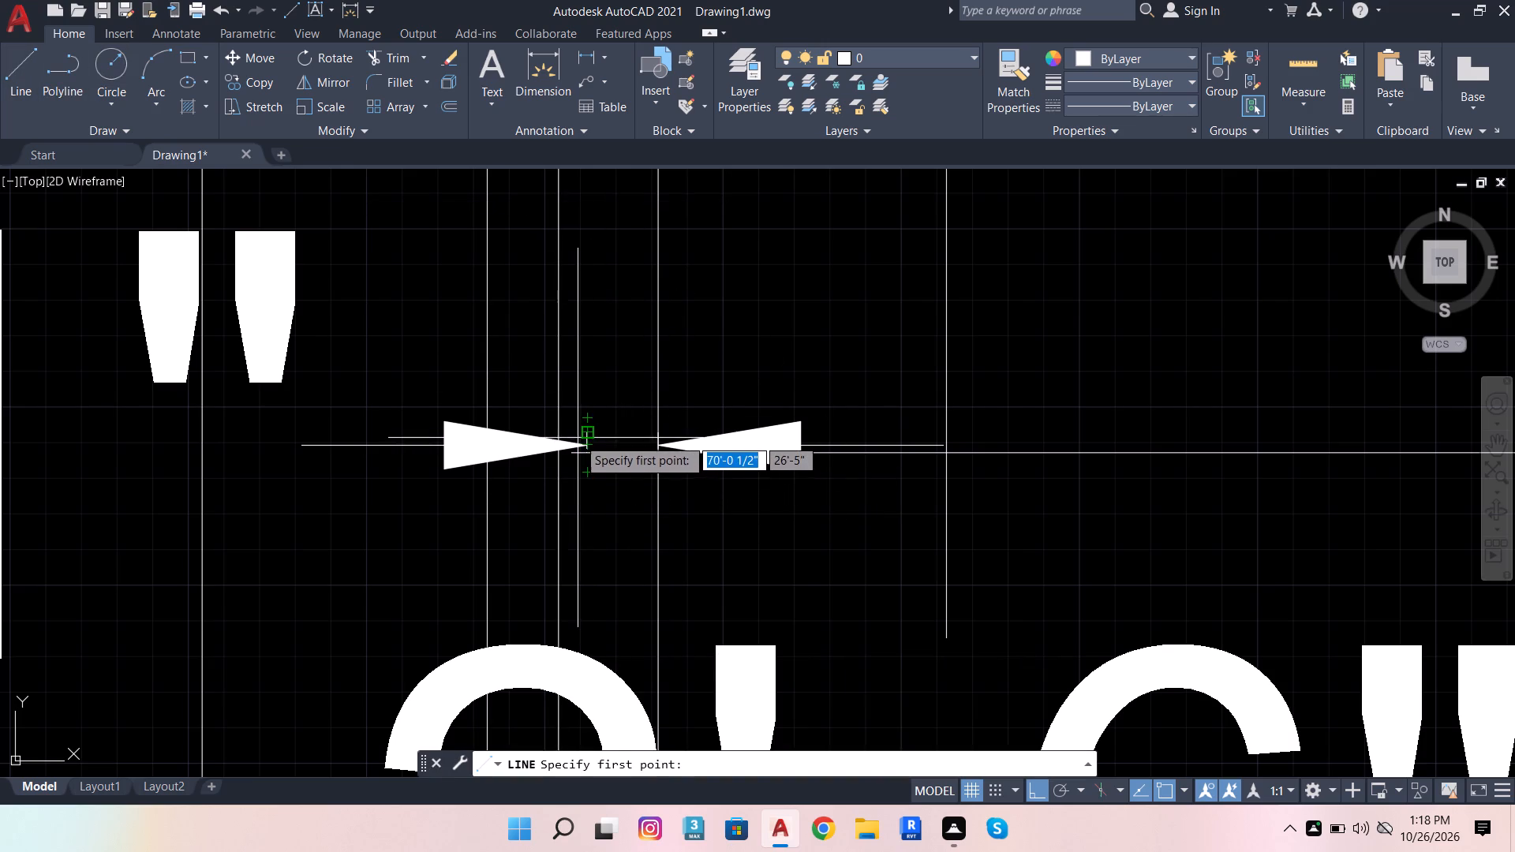
pyautogui.click(582, 436)
pyautogui.scroll(-6, 630, 358)
pyautogui.scroll(4, 631, 504)
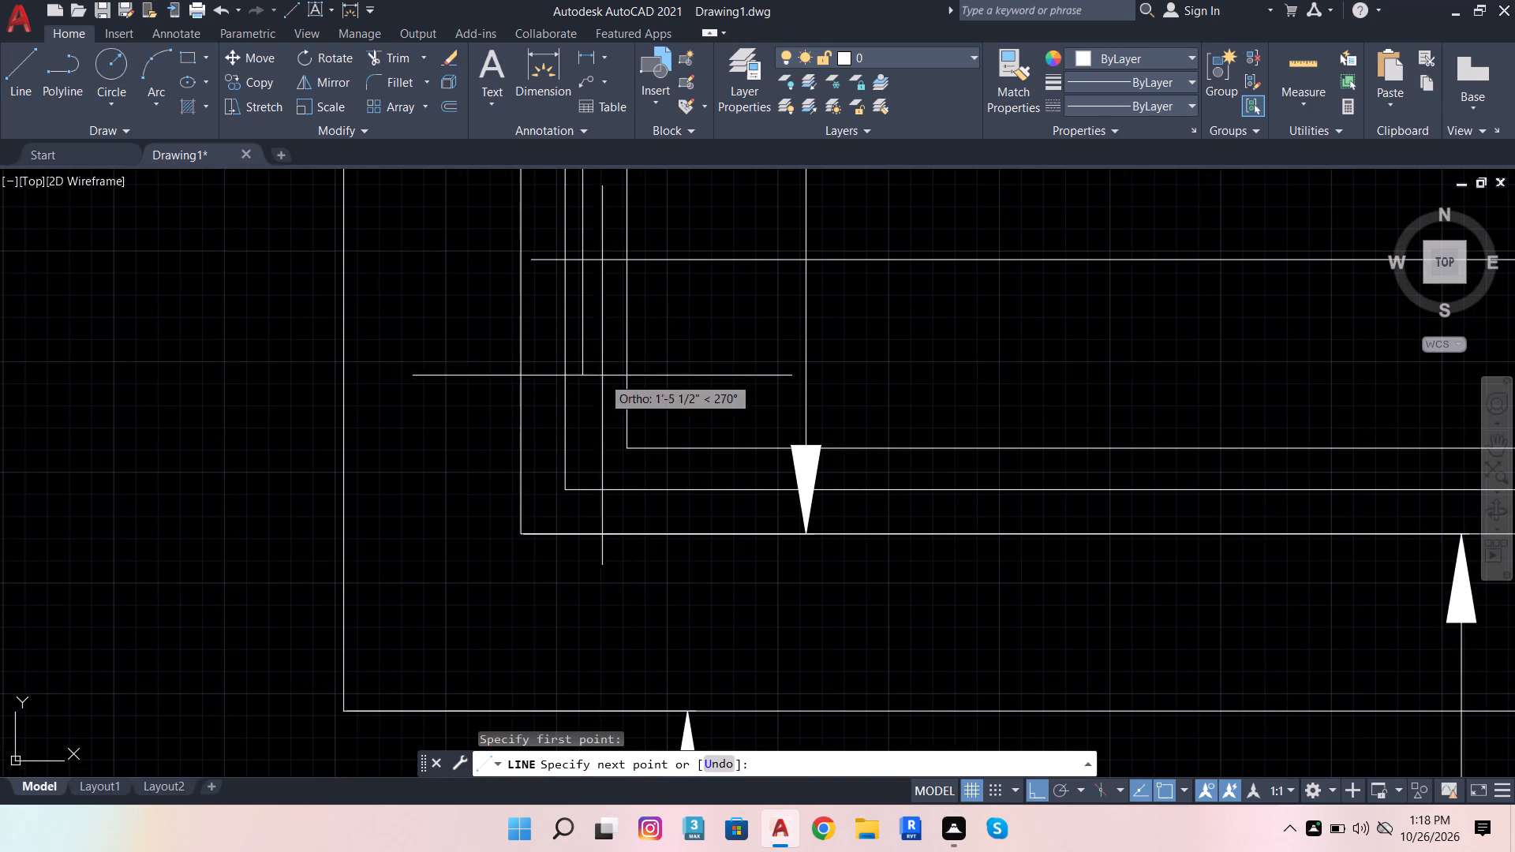
pyautogui.click(599, 361)
pyautogui.scroll(-2, 601, 403)
pyautogui.press('Escape')
pyautogui.scroll(-4, 480, 334)
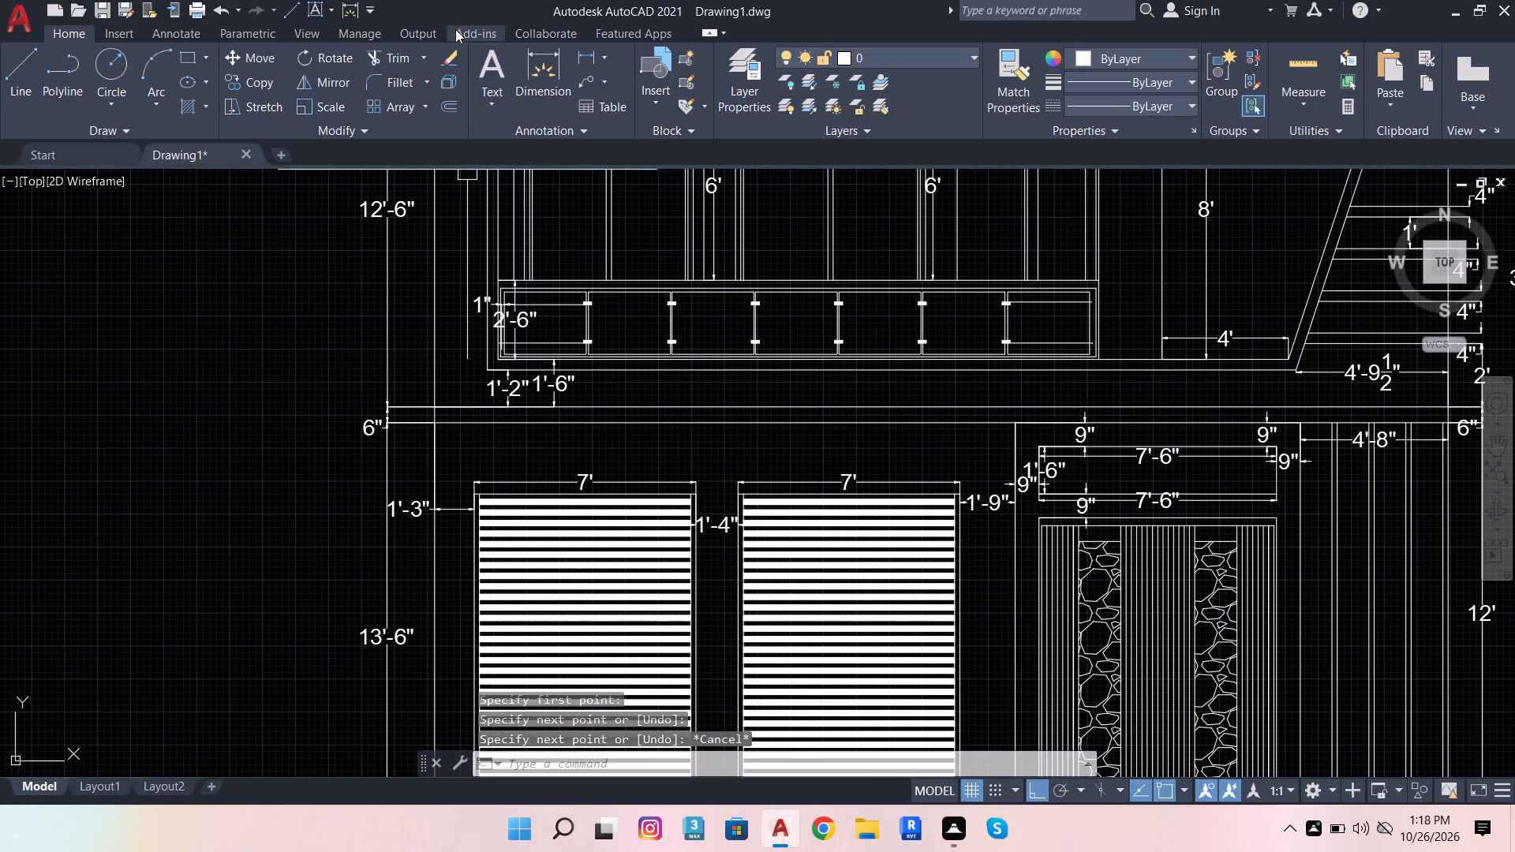
# Remove the 1" dimension beside the first panel's outer vertical edge using the Trim command.
pyautogui.scroll(1, 455, 28)
pyautogui.click(395, 55)
pyautogui.scroll(5, 485, 271)
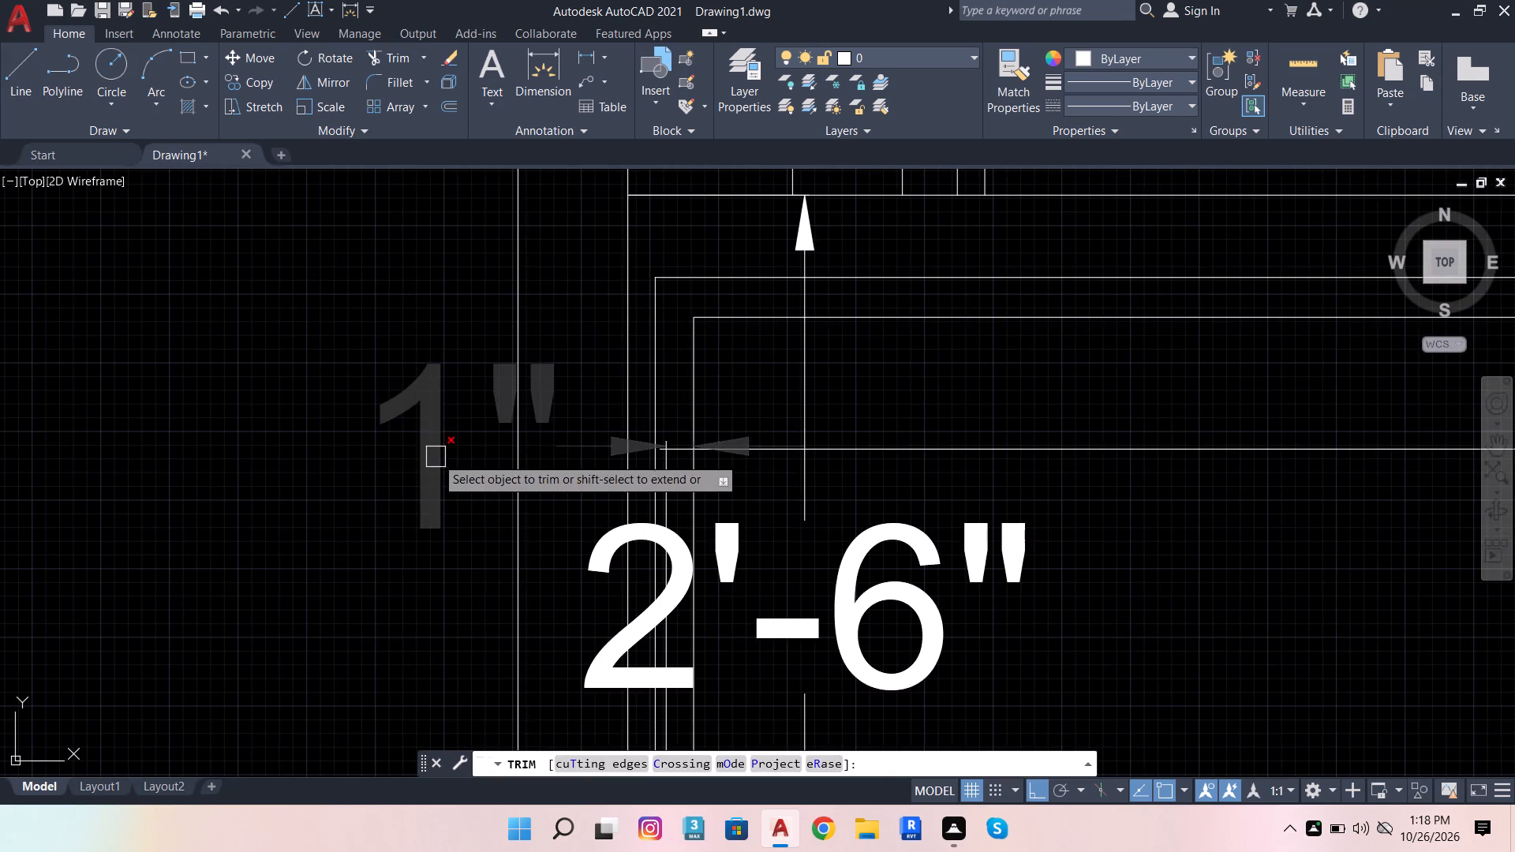
pyautogui.click(430, 454)
# Trim the ends of the vertical guide and upper horizontal line that overhang their crossing beside the first panel.
pyautogui.scroll(7, 648, 454)
pyautogui.click(656, 477)
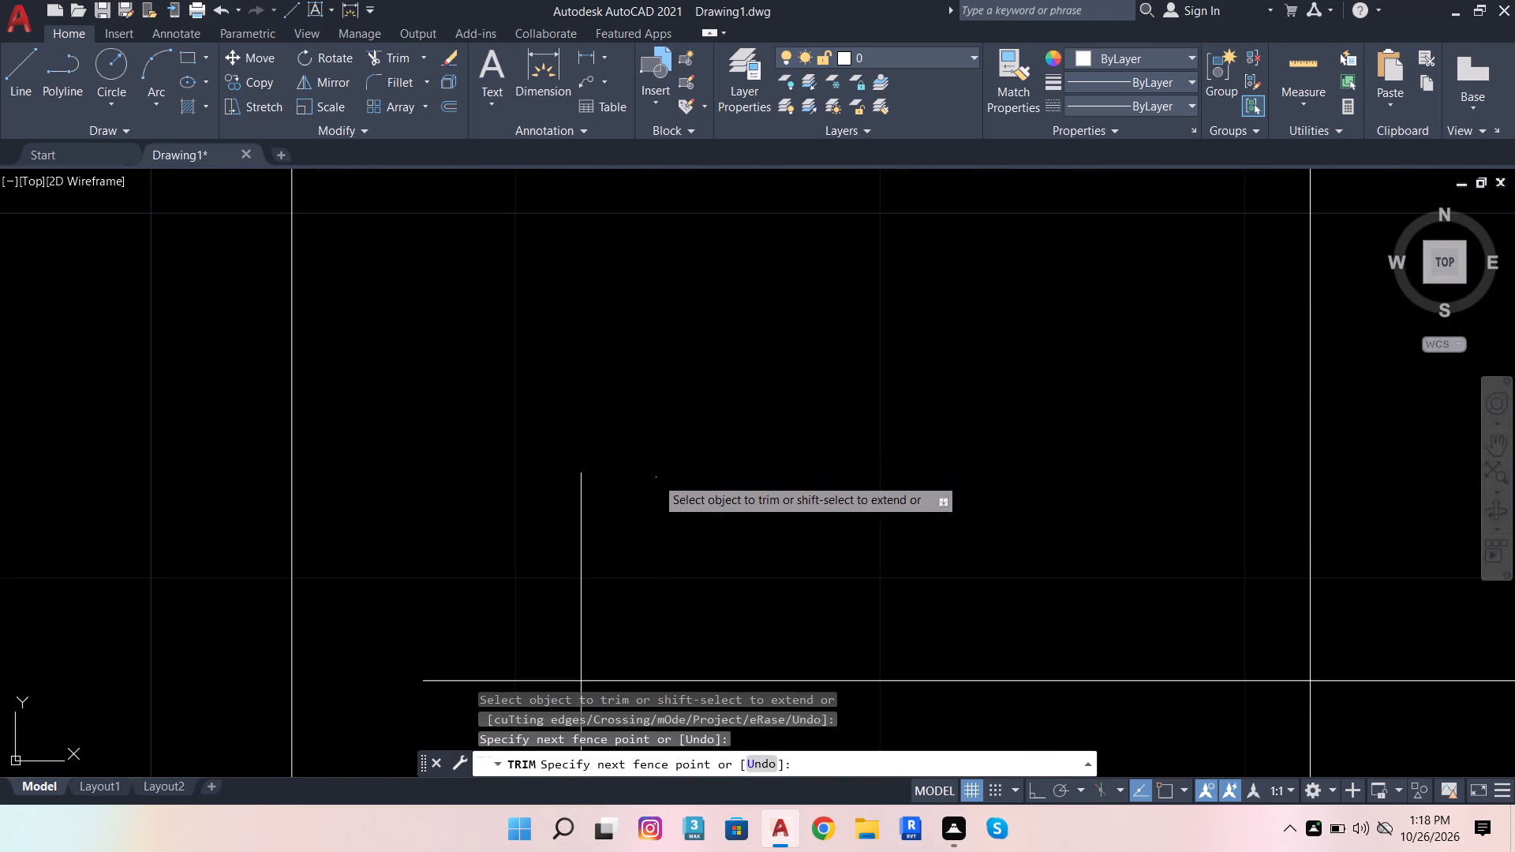
pyautogui.scroll(-4, 642, 489)
pyautogui.click(604, 544)
pyautogui.scroll(-3, 707, 416)
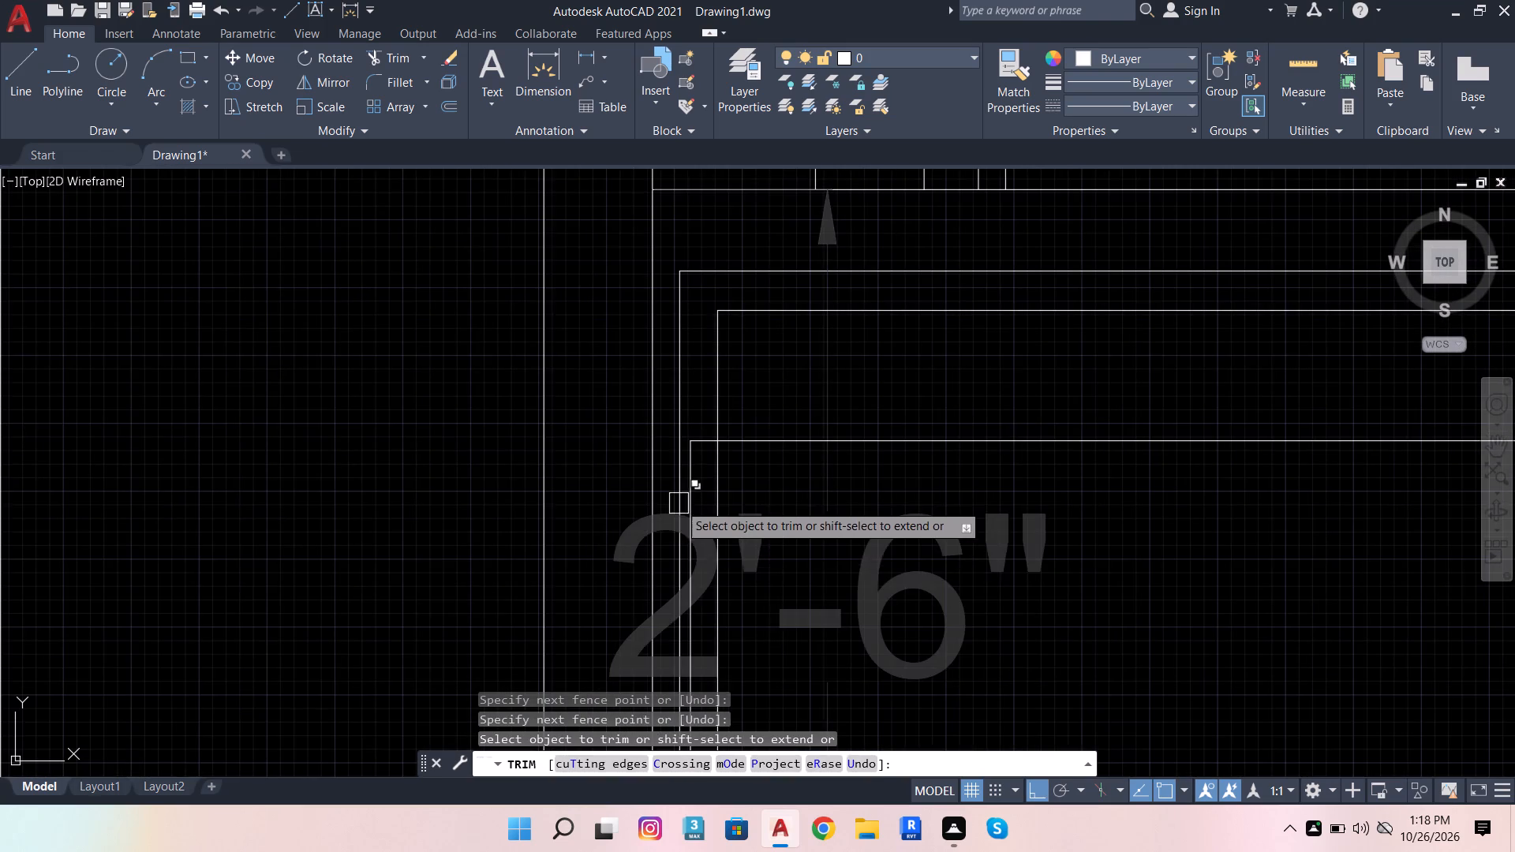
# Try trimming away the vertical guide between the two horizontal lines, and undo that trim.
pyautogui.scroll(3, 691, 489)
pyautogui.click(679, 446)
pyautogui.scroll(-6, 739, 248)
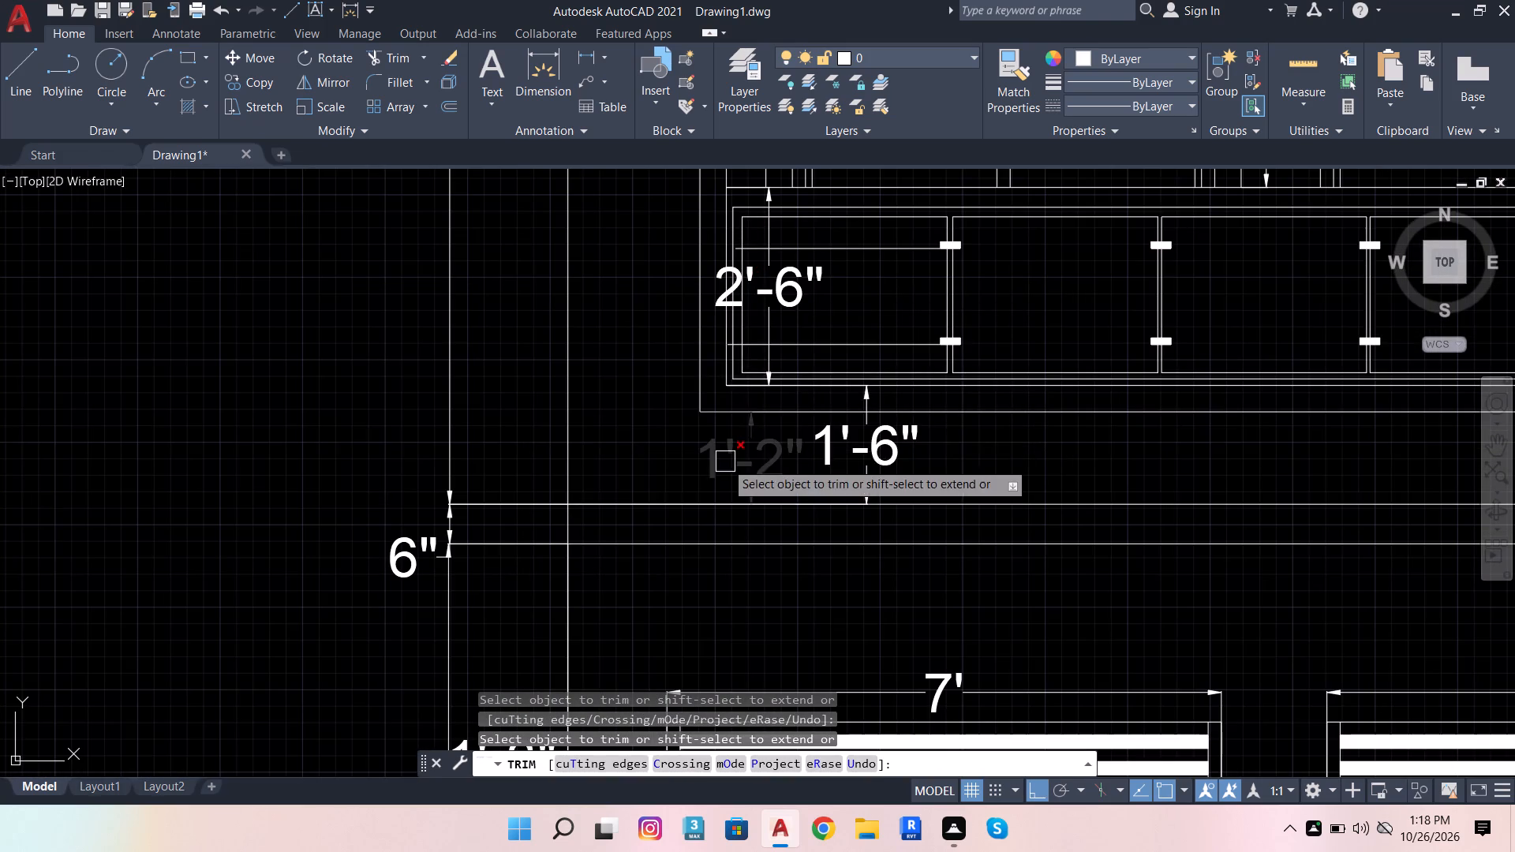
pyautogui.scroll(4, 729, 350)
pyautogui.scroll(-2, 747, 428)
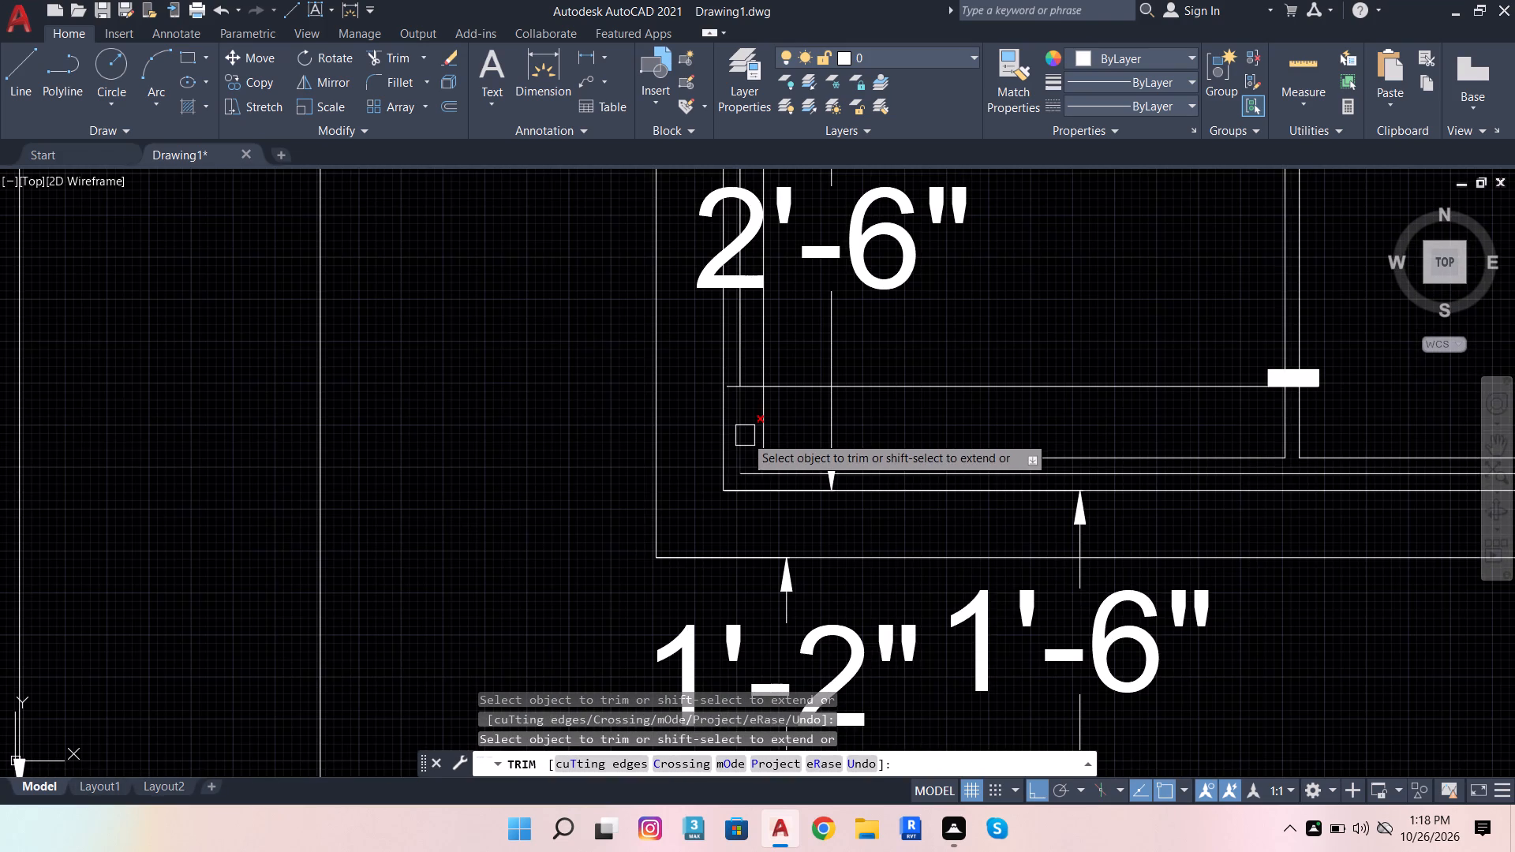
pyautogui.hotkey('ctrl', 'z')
# Trim the ends of the vertical guide and lower horizontal line that overhang their crossing beside the first panel.
pyautogui.scroll(-4, 722, 490)
pyautogui.scroll(-4, 794, 432)
pyautogui.scroll(2, 780, 467)
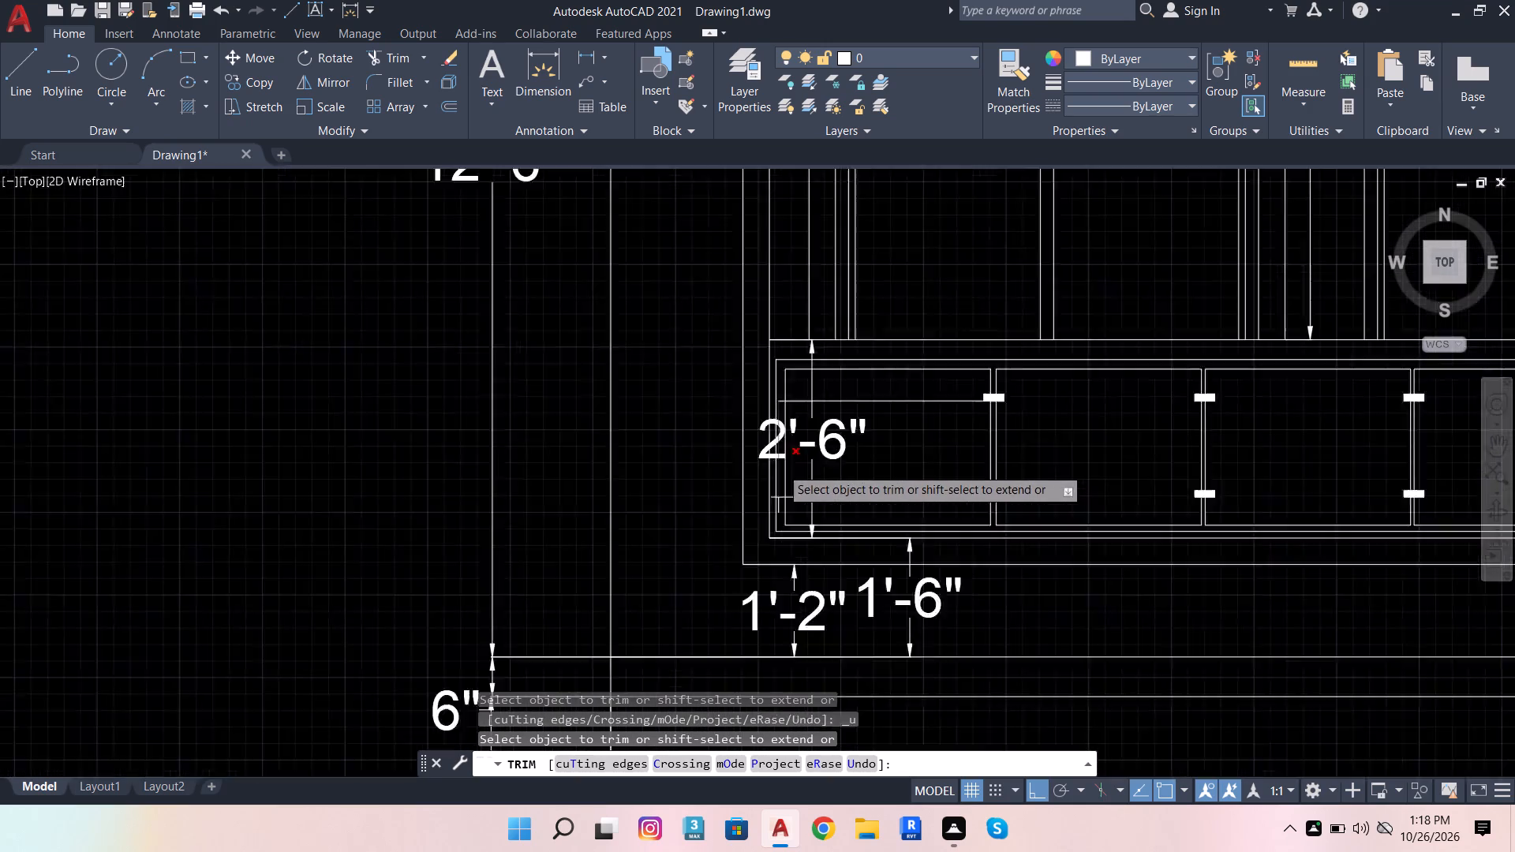
pyautogui.scroll(2, 780, 467)
pyautogui.scroll(4, 776, 567)
pyautogui.click(761, 506)
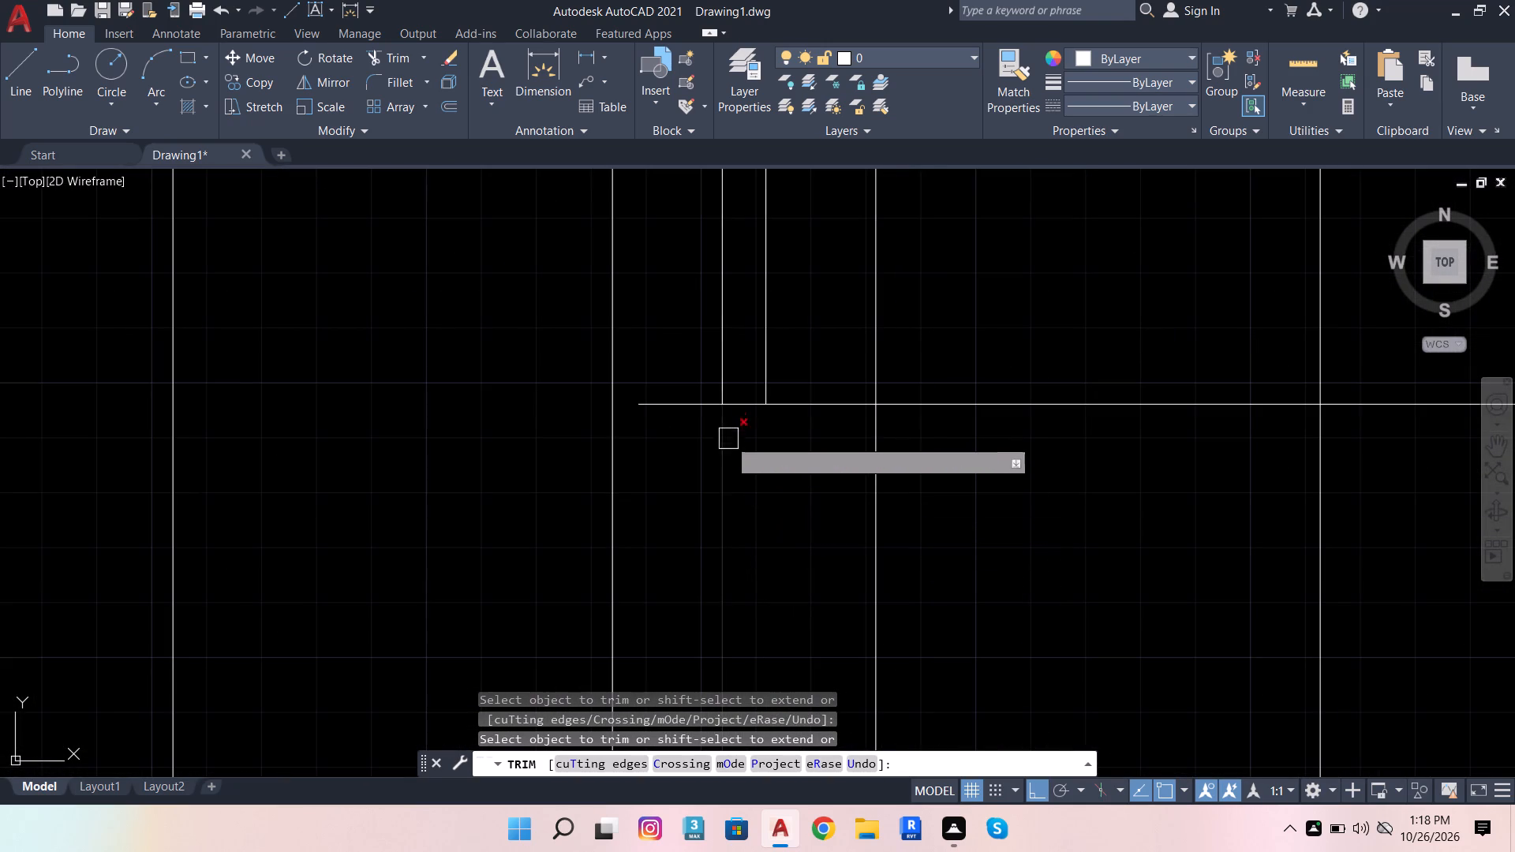
pyautogui.click(744, 404)
pyautogui.click(687, 408)
pyautogui.scroll(-4, 799, 636)
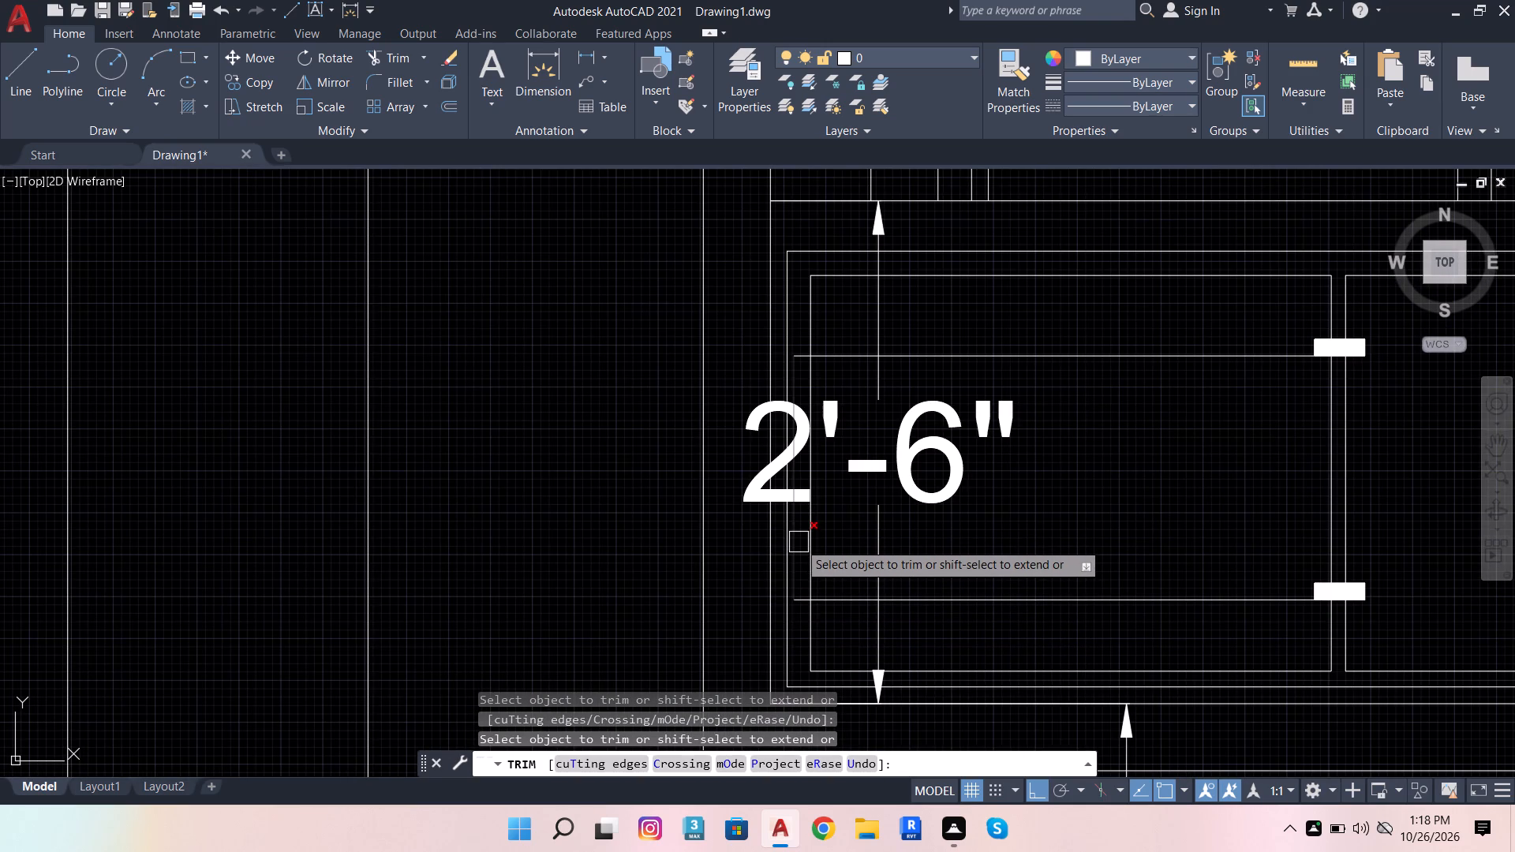
# Remove the remaining vertical guide between the ends of the upper and lower horizontal lines using the Trim command.
pyautogui.click(798, 543)
pyautogui.scroll(3, 797, 545)
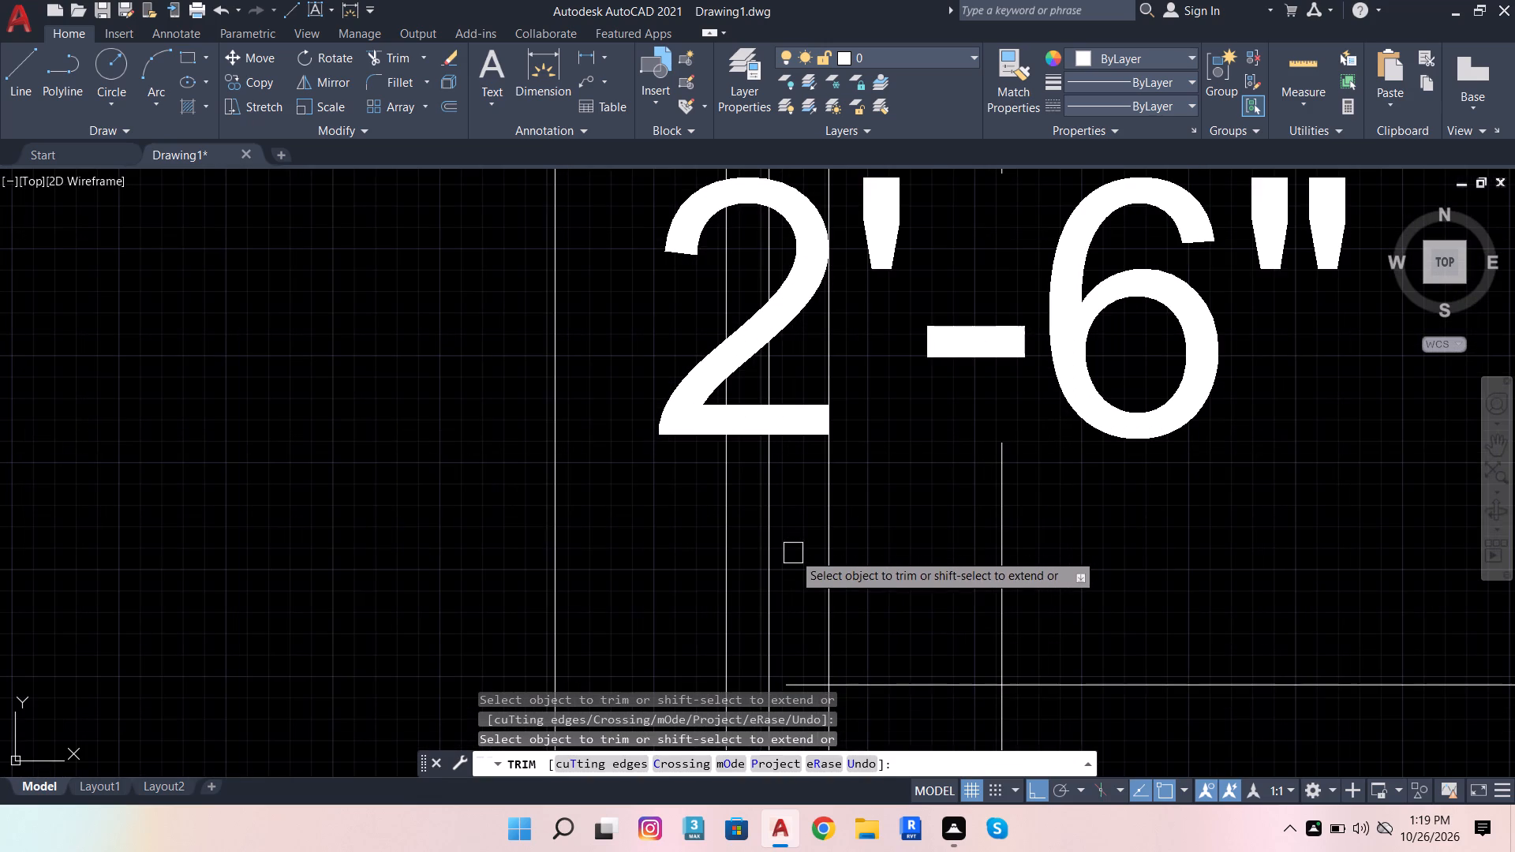
pyautogui.click(793, 553)
pyautogui.click(794, 578)
pyautogui.press('Escape')
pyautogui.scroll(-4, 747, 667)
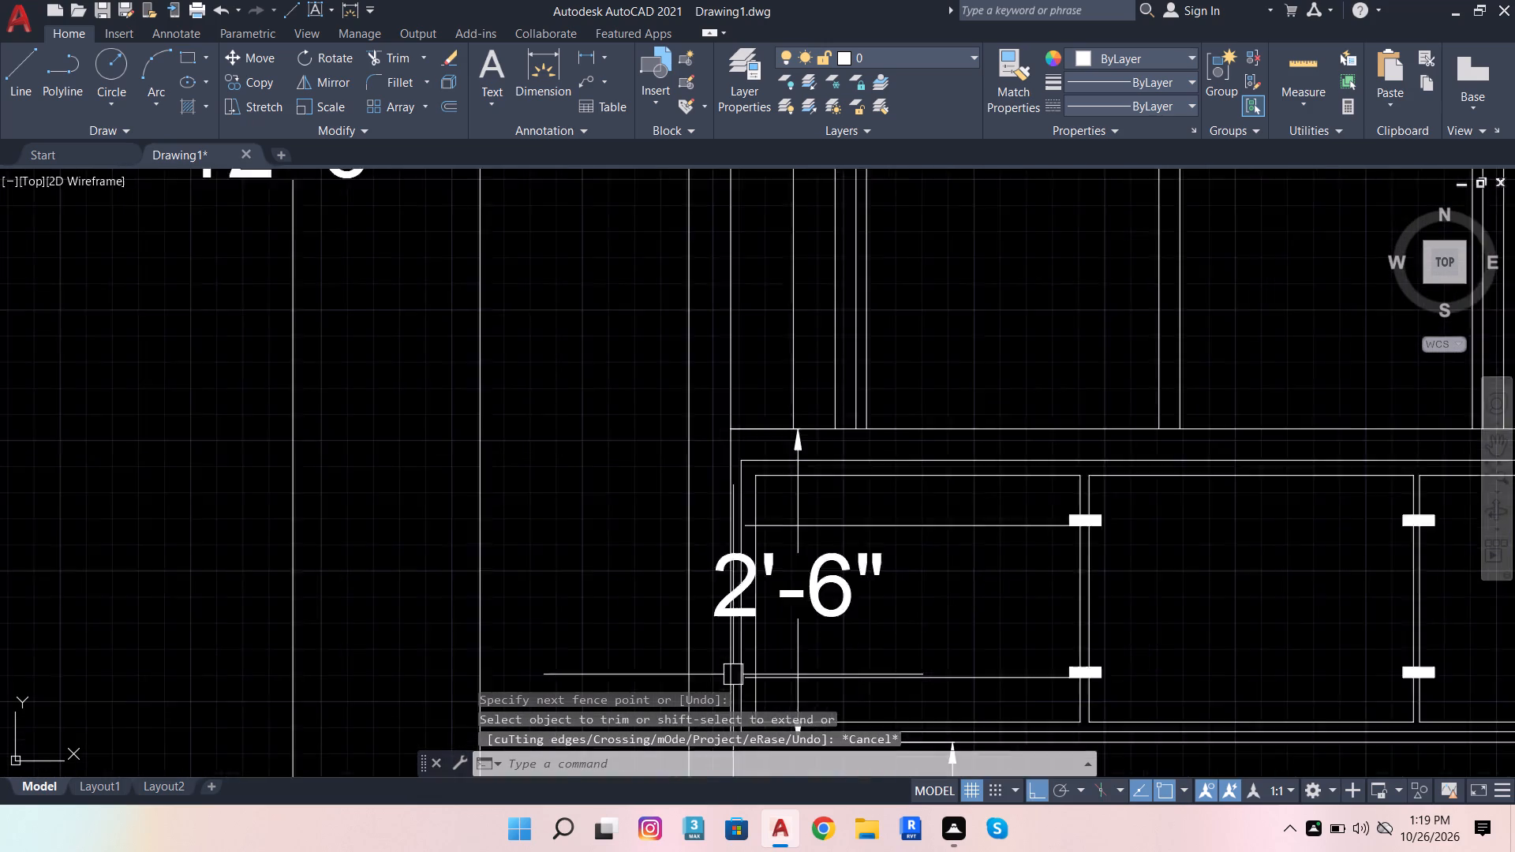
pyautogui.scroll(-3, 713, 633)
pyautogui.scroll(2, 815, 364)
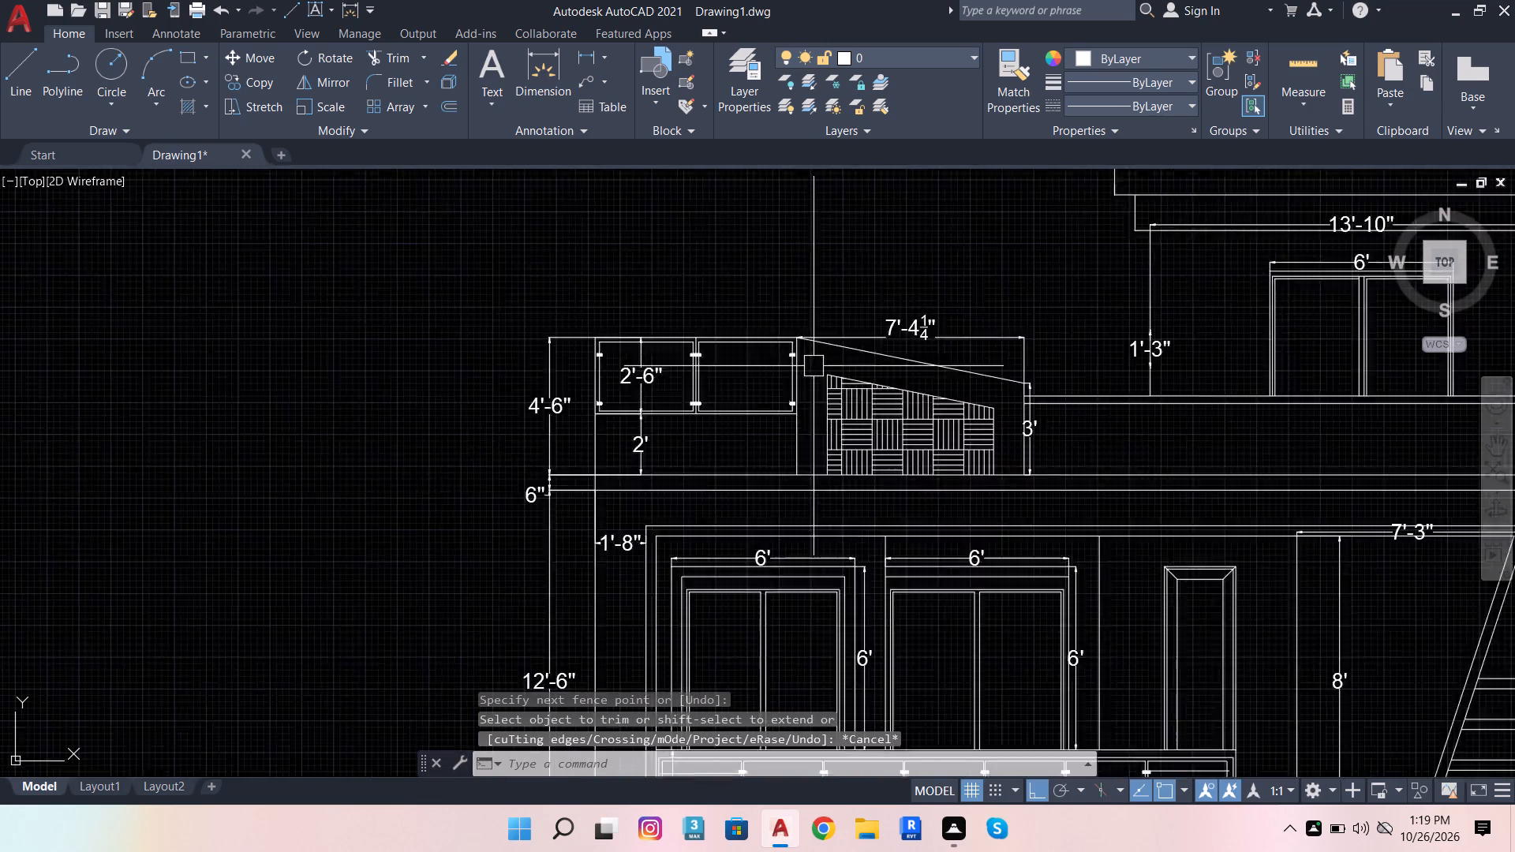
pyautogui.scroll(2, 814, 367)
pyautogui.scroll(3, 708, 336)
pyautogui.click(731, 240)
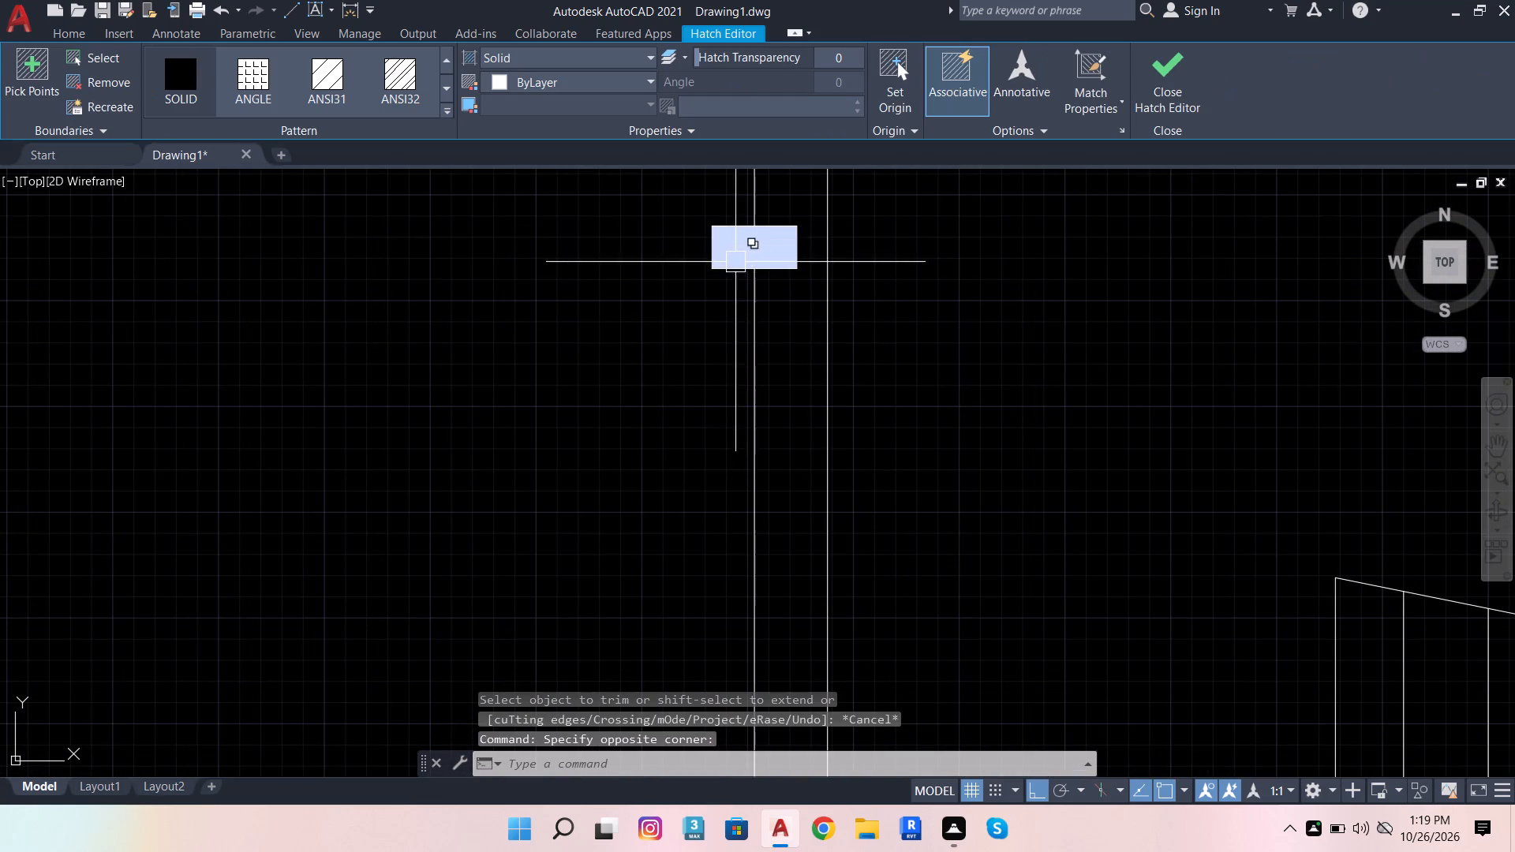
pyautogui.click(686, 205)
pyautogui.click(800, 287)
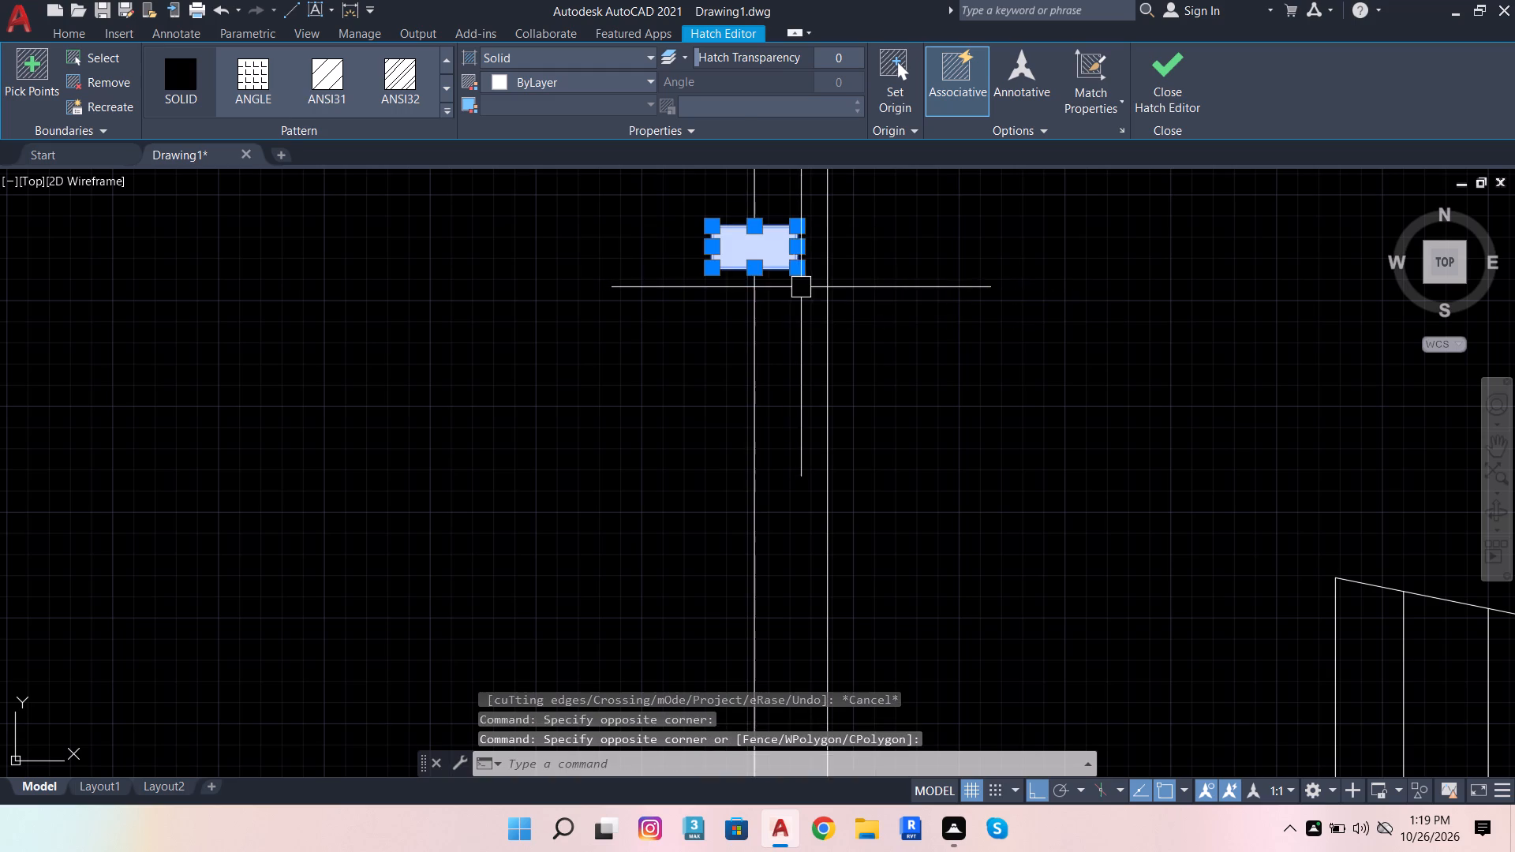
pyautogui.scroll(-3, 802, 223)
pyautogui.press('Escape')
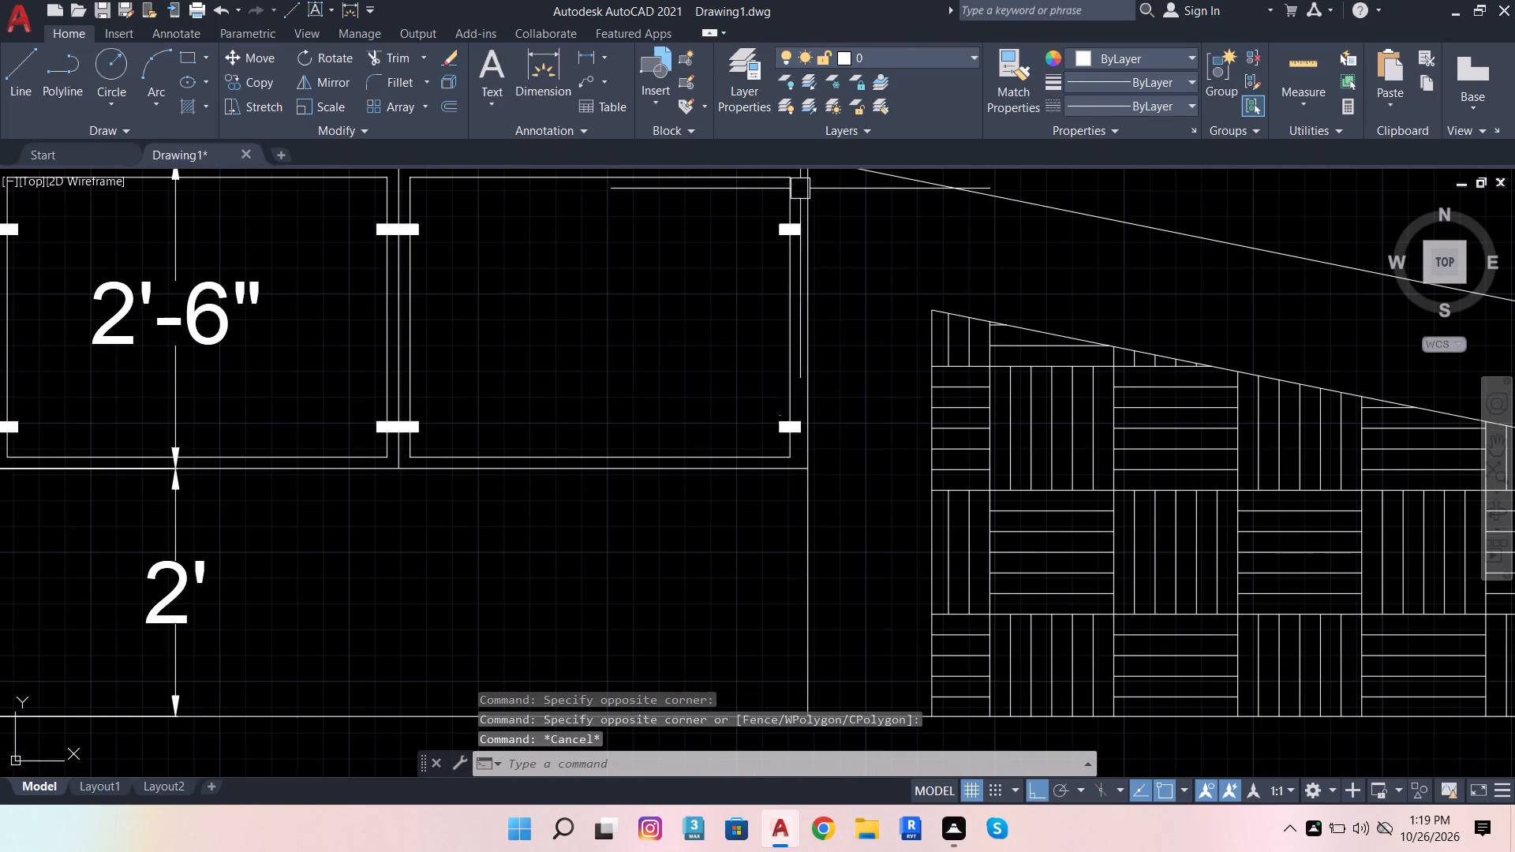
# Copy only the upper and lower solid-filled connectors from the top parapet's end panel edge beside the sloped wall.
pyautogui.scroll(3, 800, 189)
pyautogui.click(709, 311)
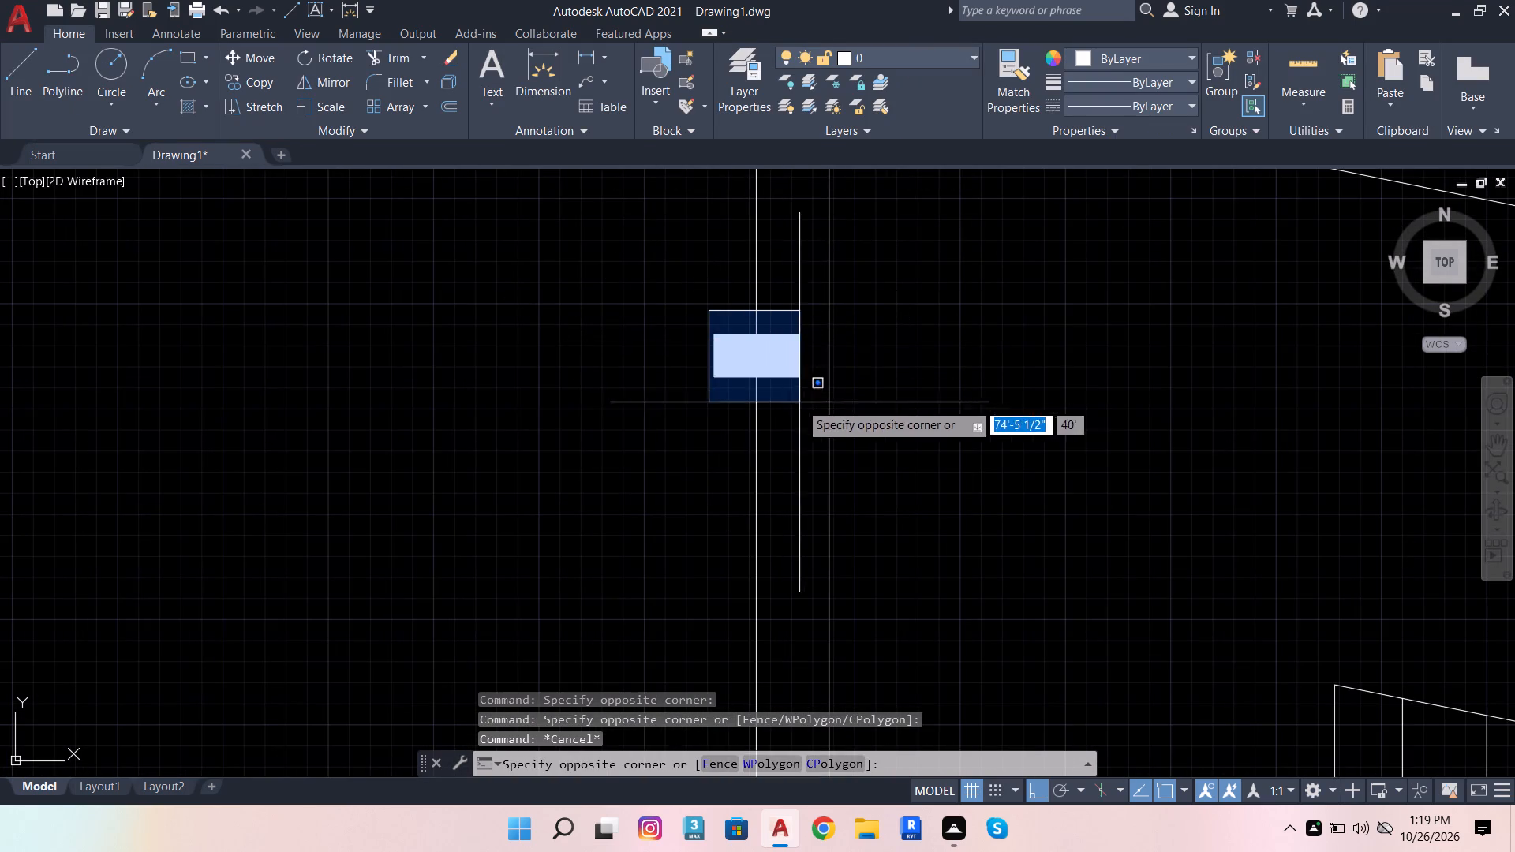
pyautogui.click(817, 409)
pyautogui.scroll(-2, 755, 348)
pyautogui.scroll(3, 752, 348)
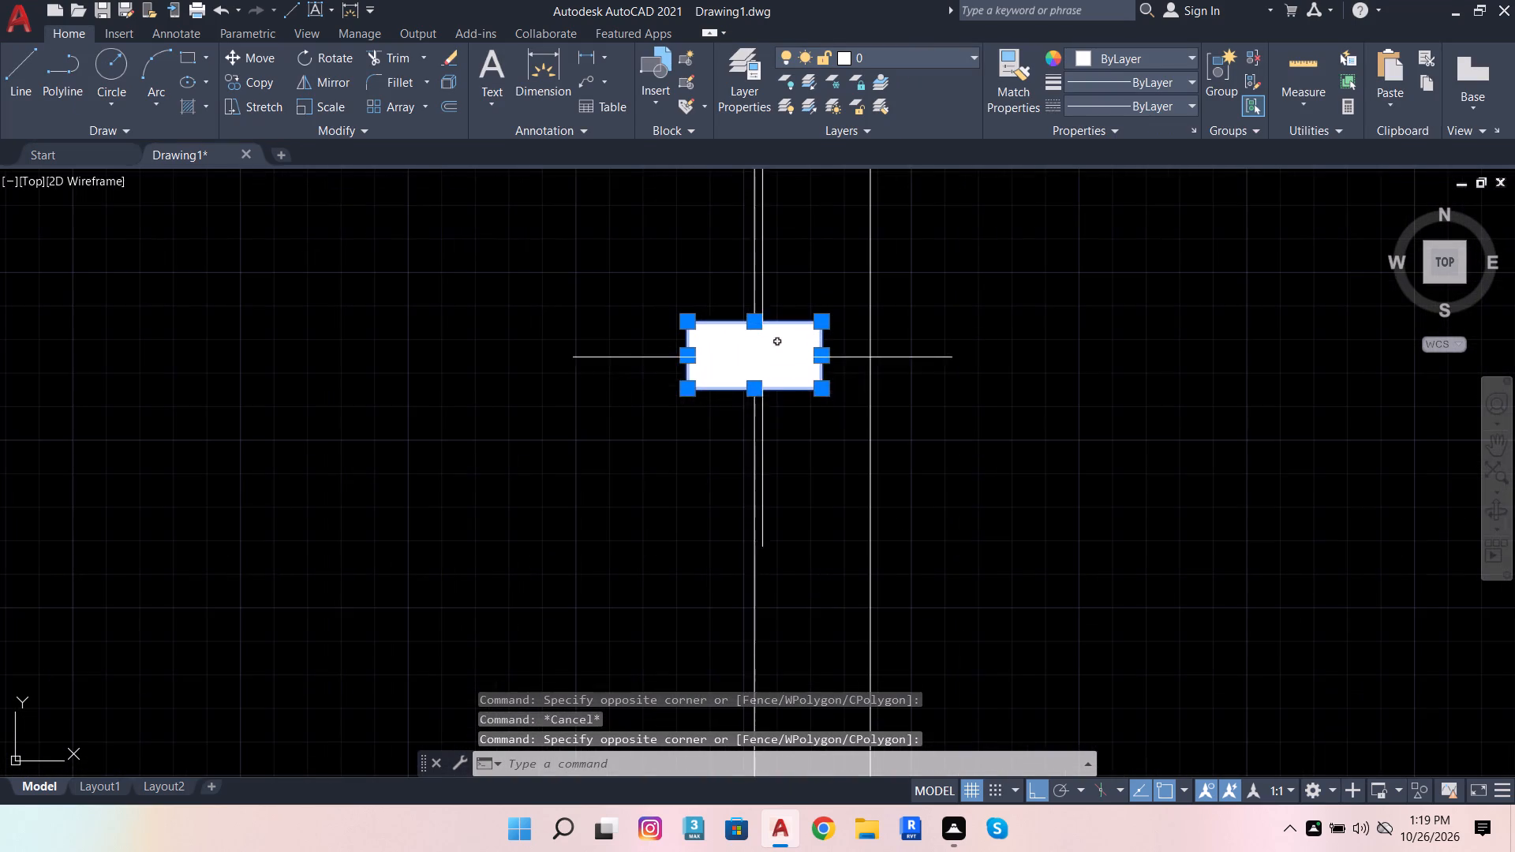
pyautogui.click(760, 358)
pyautogui.scroll(3, 760, 358)
pyautogui.scroll(-6, 760, 358)
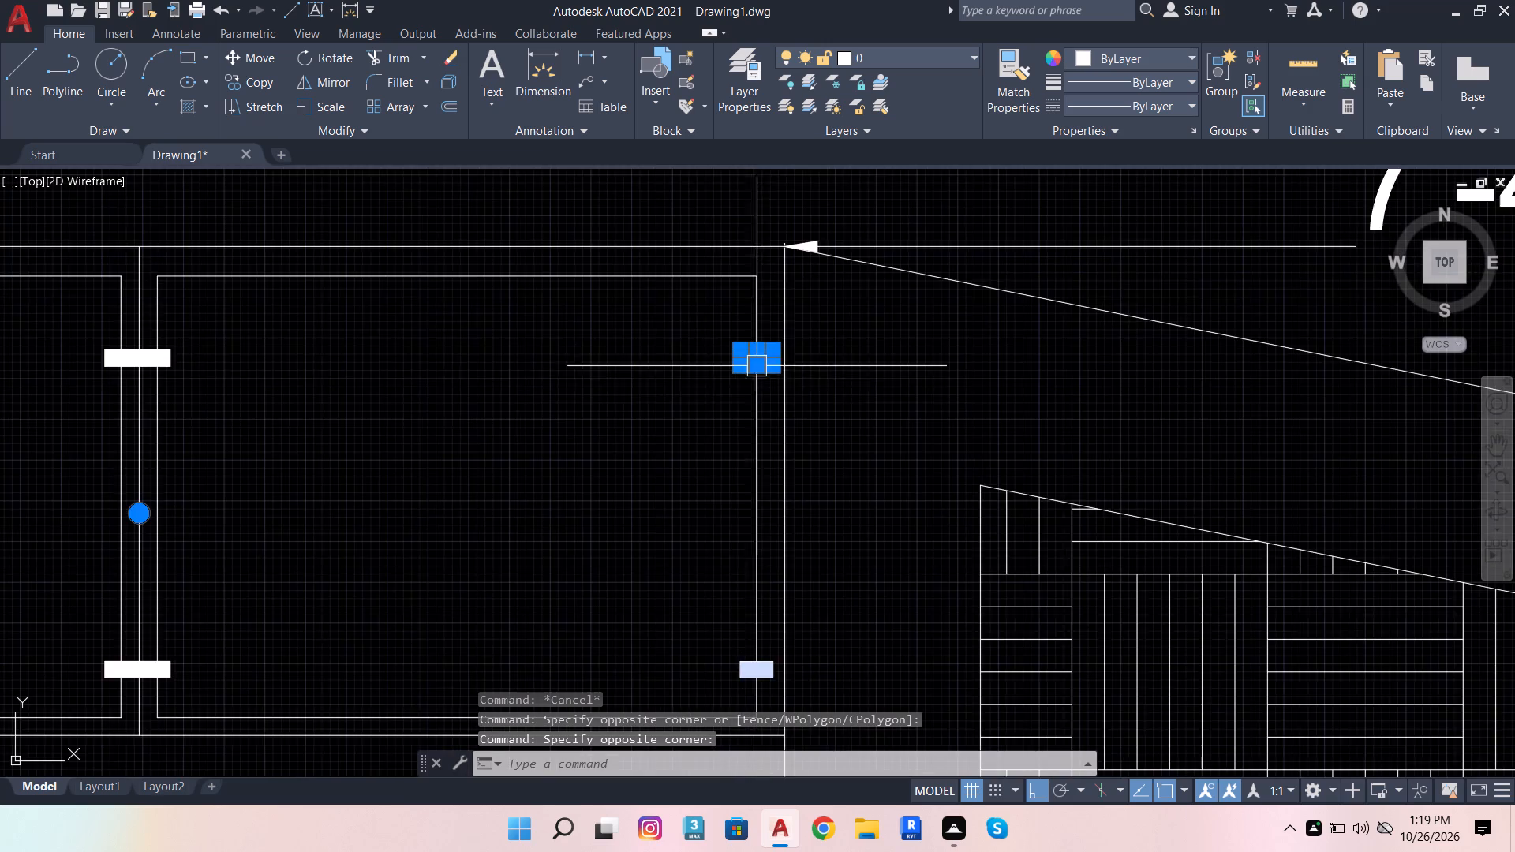
pyautogui.scroll(4, 772, 381)
pyautogui.scroll(-5, 775, 379)
pyautogui.scroll(3, 773, 555)
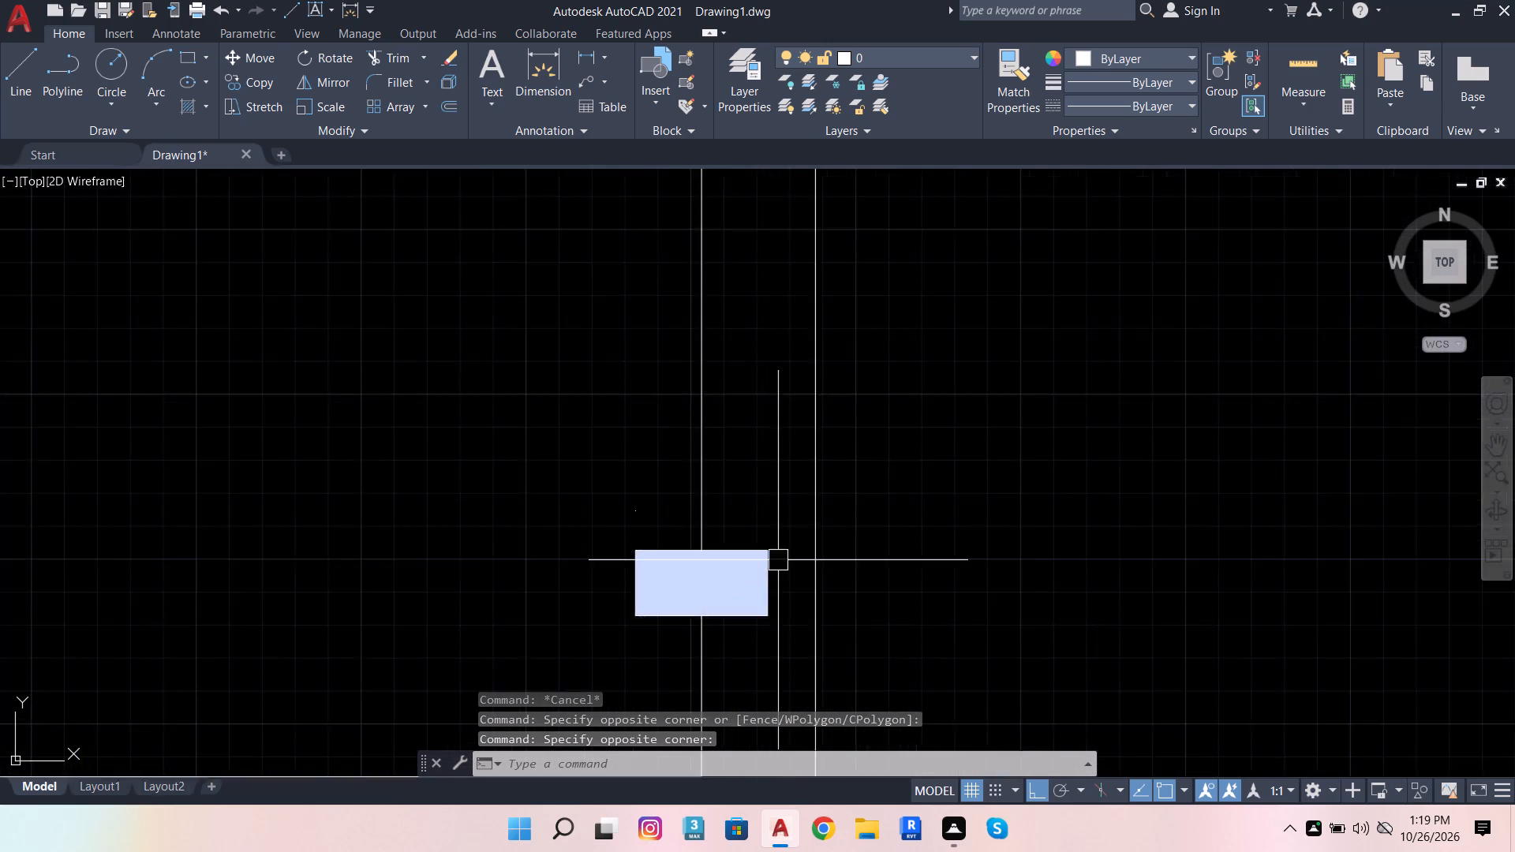
pyautogui.scroll(2, 778, 560)
pyautogui.scroll(-4, 670, 551)
pyautogui.scroll(5, 694, 583)
pyautogui.click(612, 502)
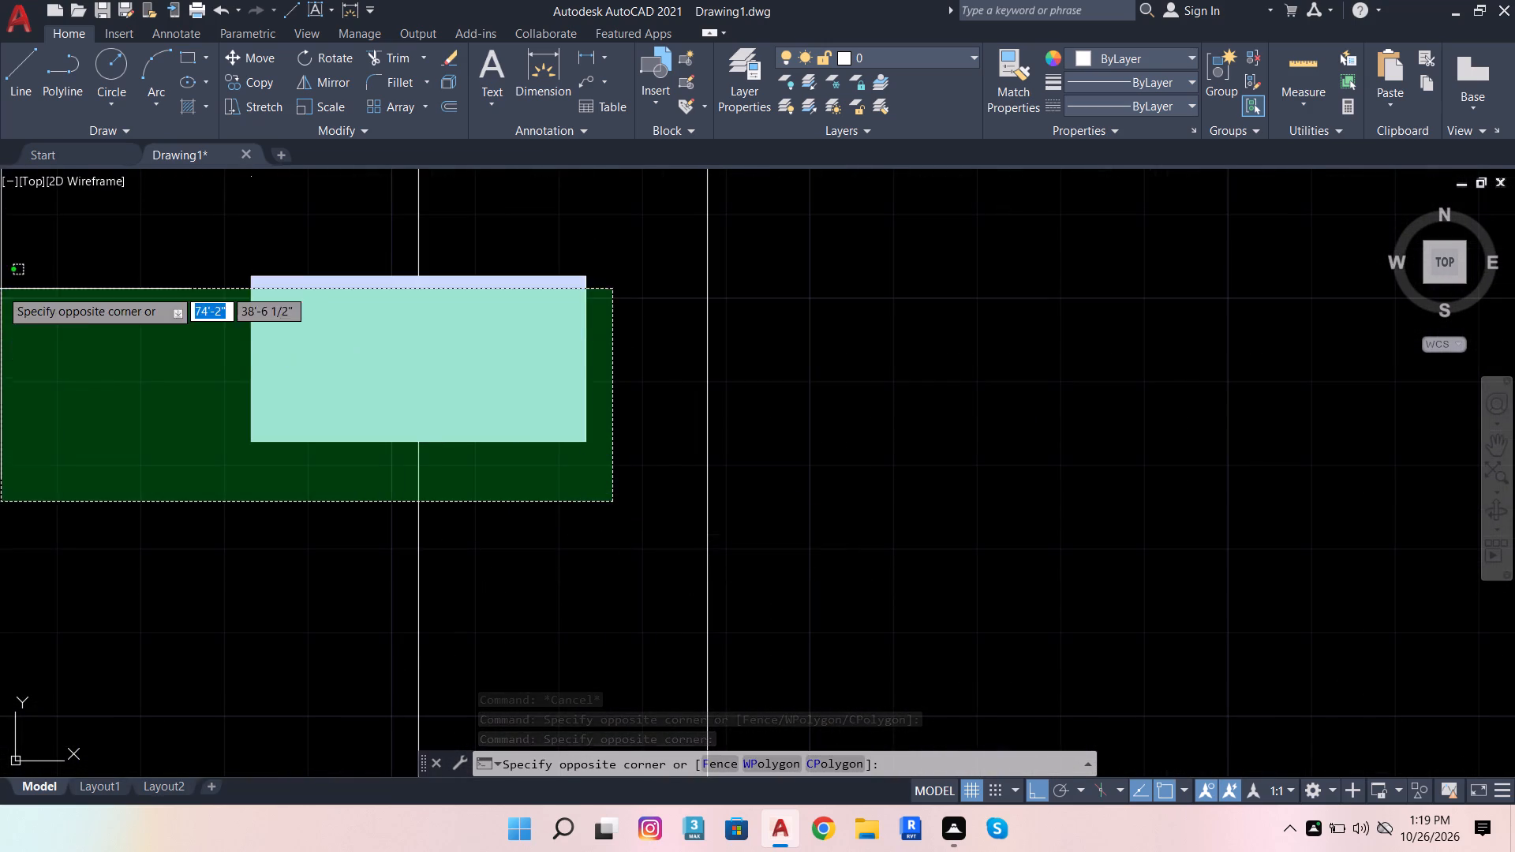
pyautogui.click(136, 213)
pyautogui.scroll(-4, 299, 363)
pyautogui.scroll(-2, 410, 450)
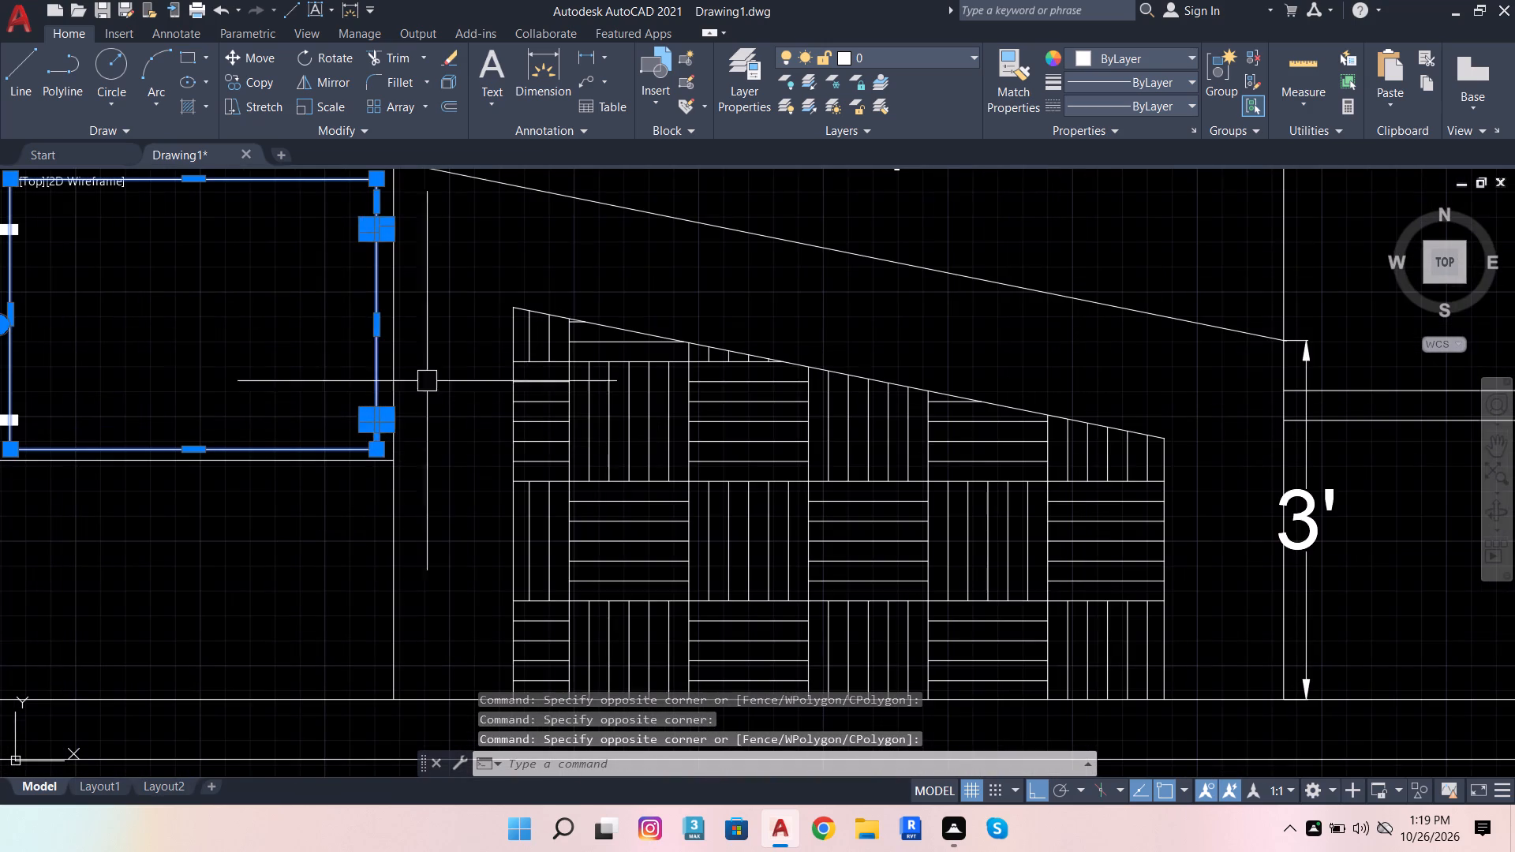
pyautogui.scroll(-3, 461, 411)
pyautogui.scroll(3, 426, 404)
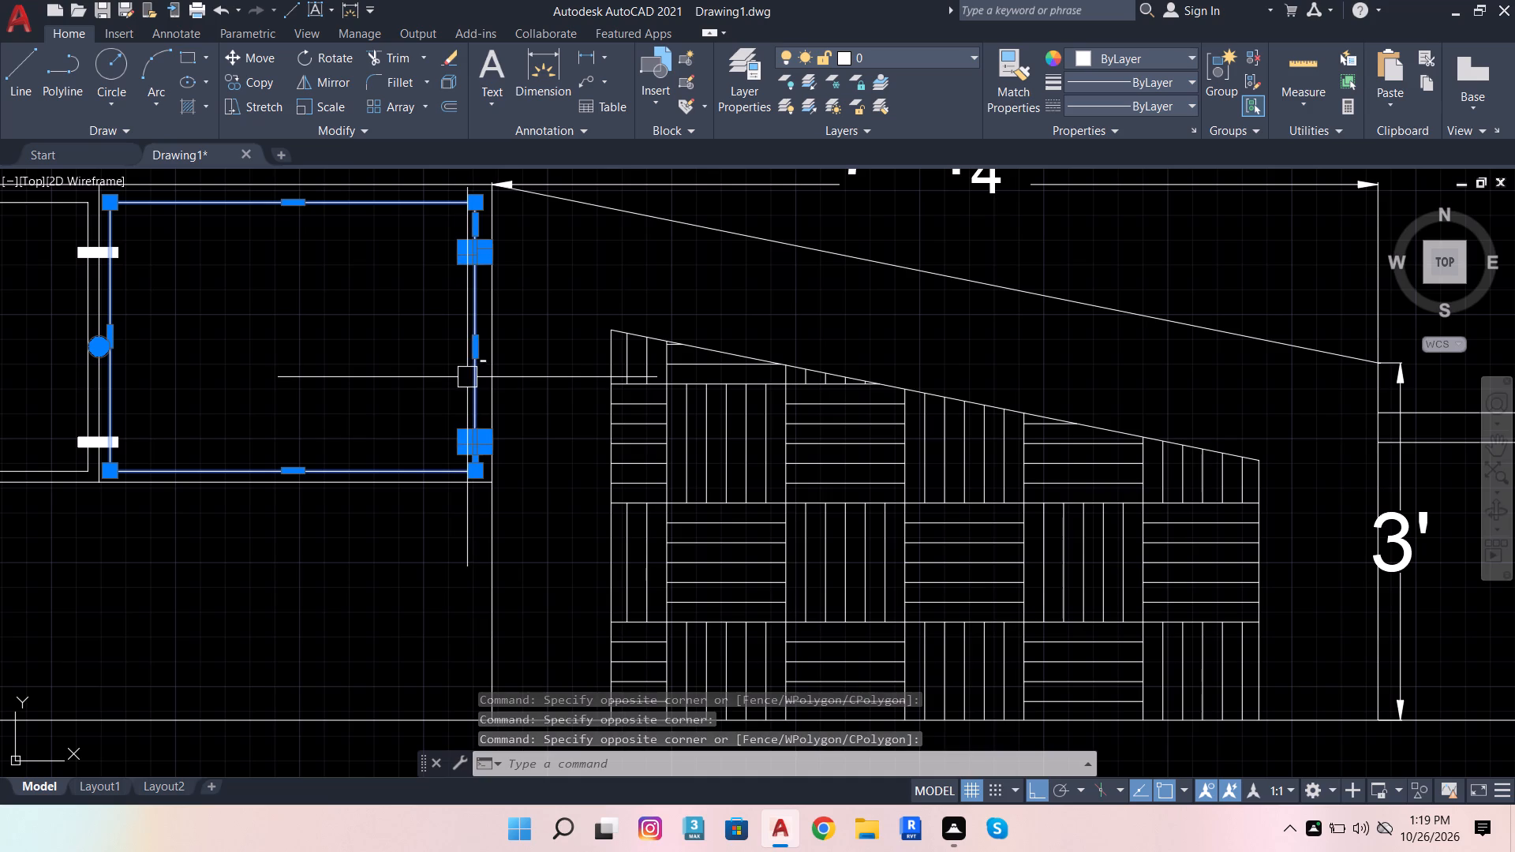
pyautogui.keyDown('shift'); pyautogui.click(467, 377); pyautogui.keyUp('shift')
pyautogui.scroll(-3, 479, 413)
pyautogui.scroll(3, 457, 370)
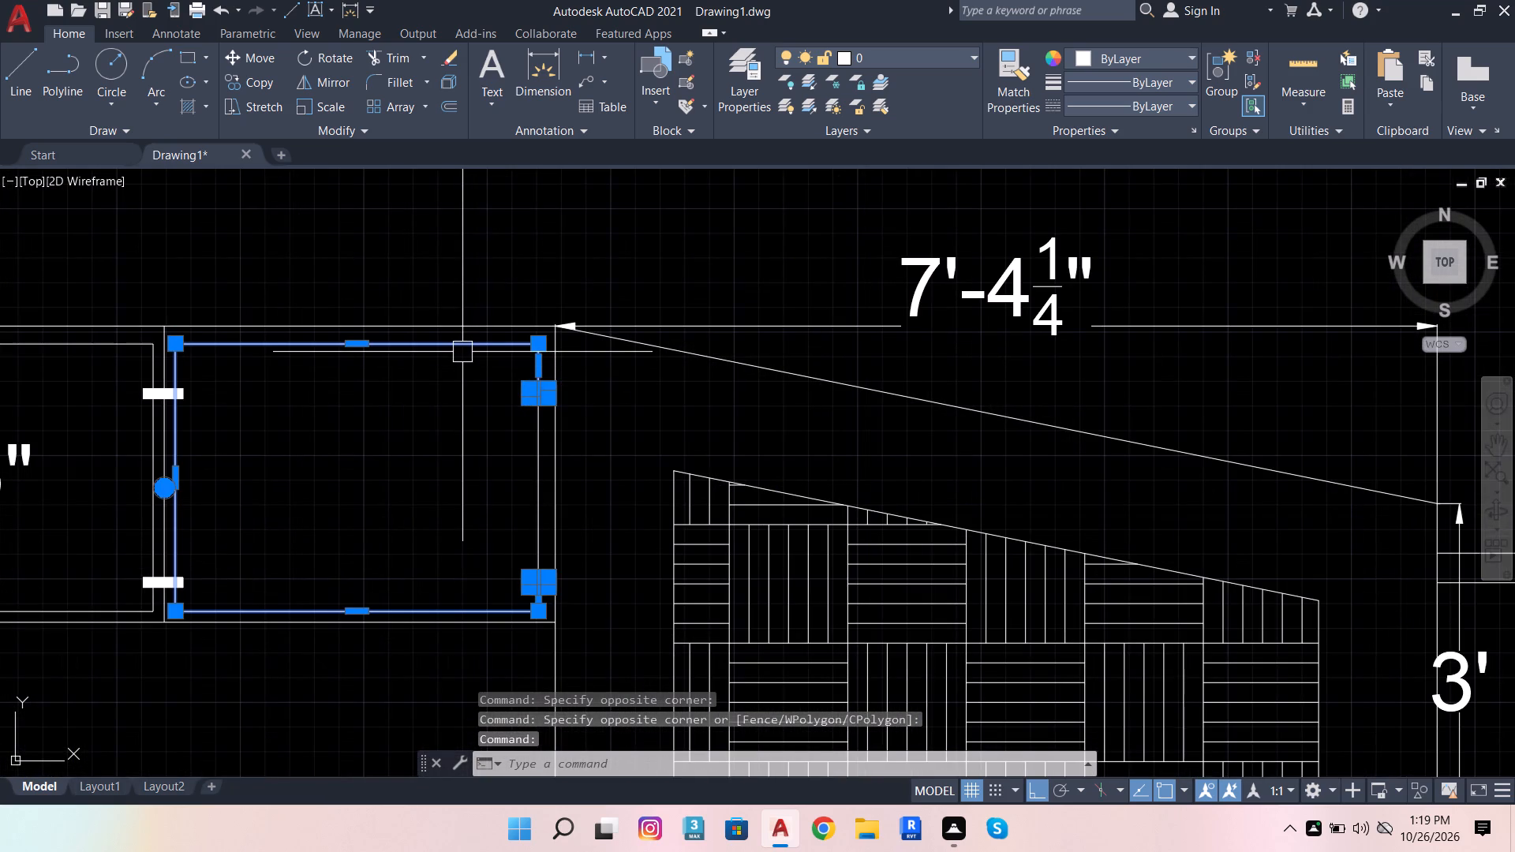
pyautogui.keyDown('shift'); pyautogui.click(462, 352); pyautogui.keyUp('shift')
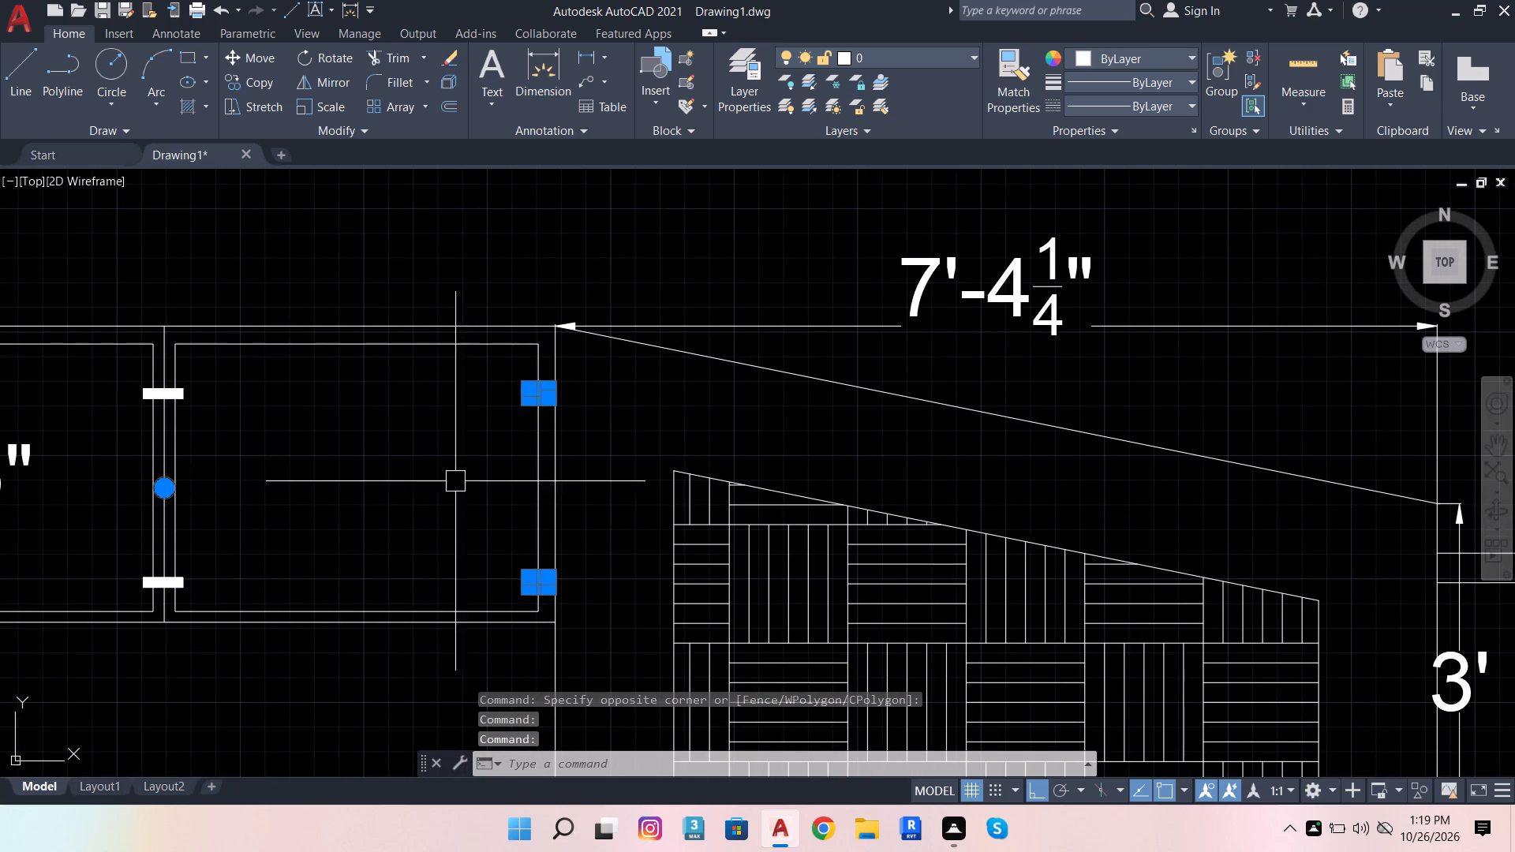
pyautogui.scroll(3, 563, 424)
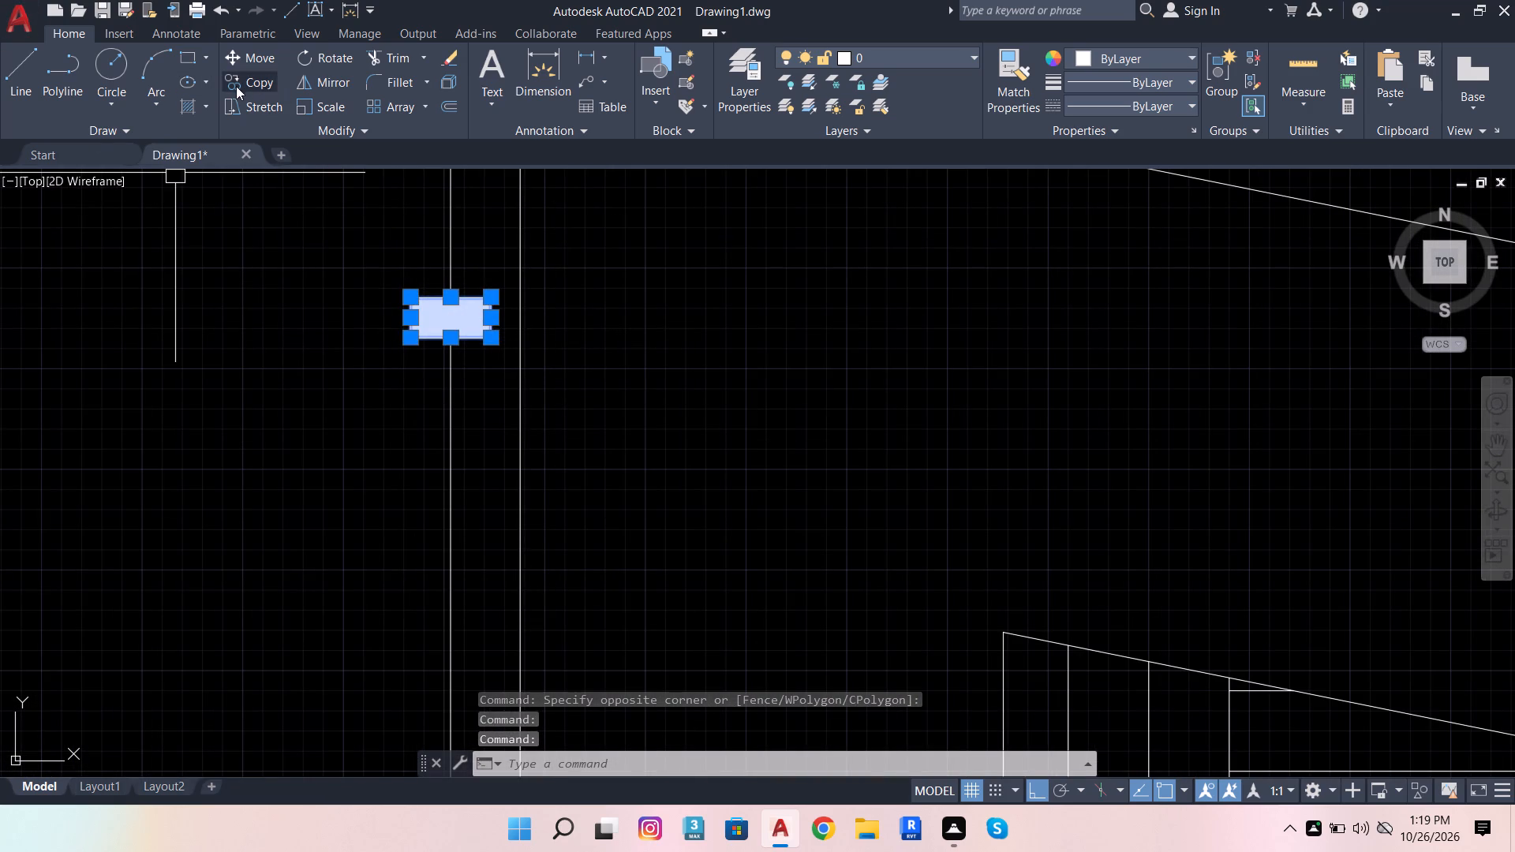
pyautogui.click(236, 86)
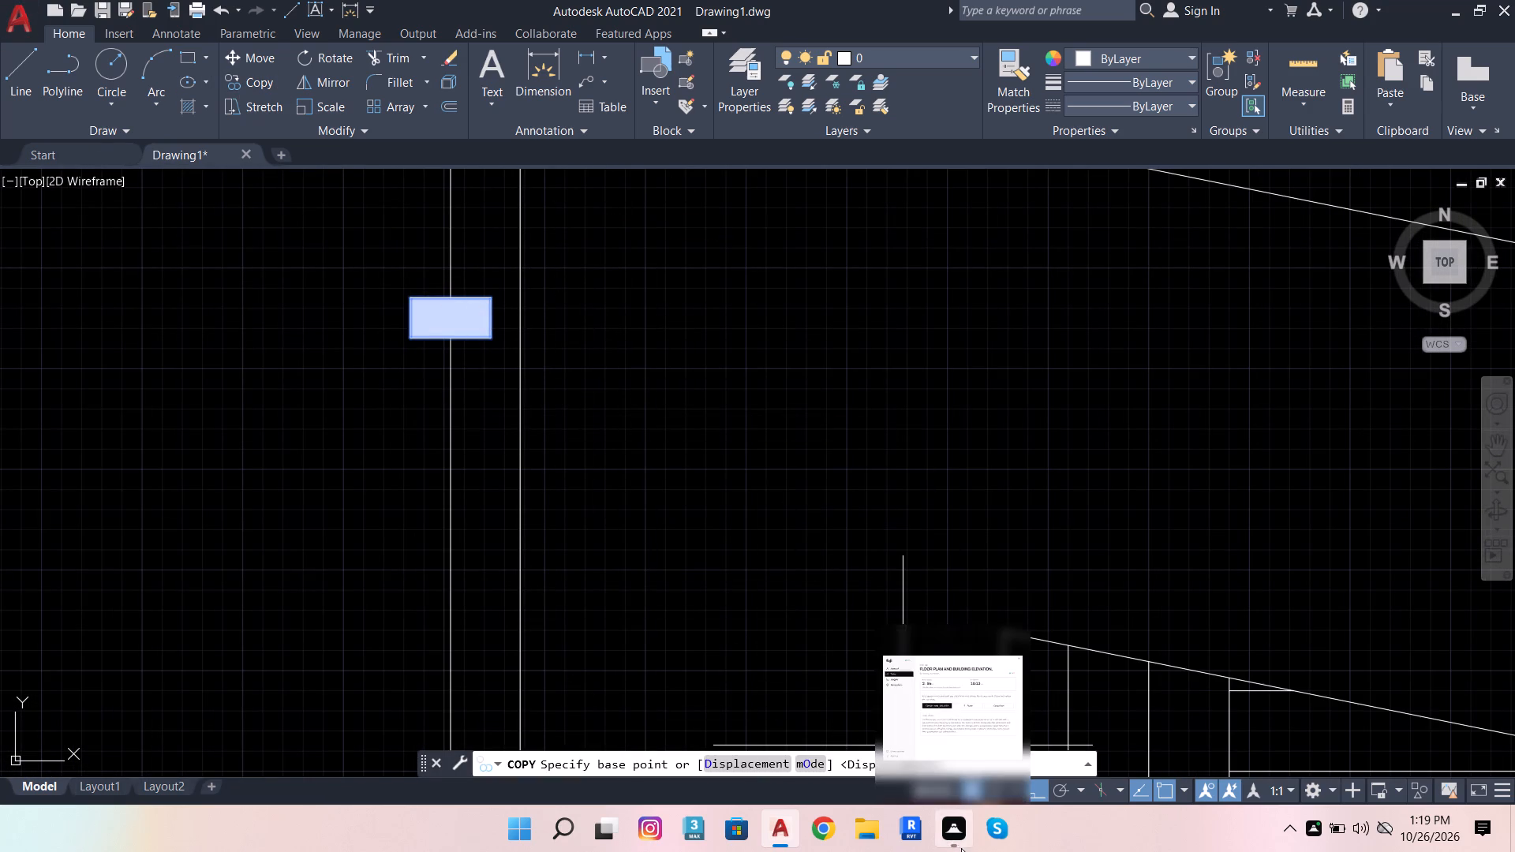
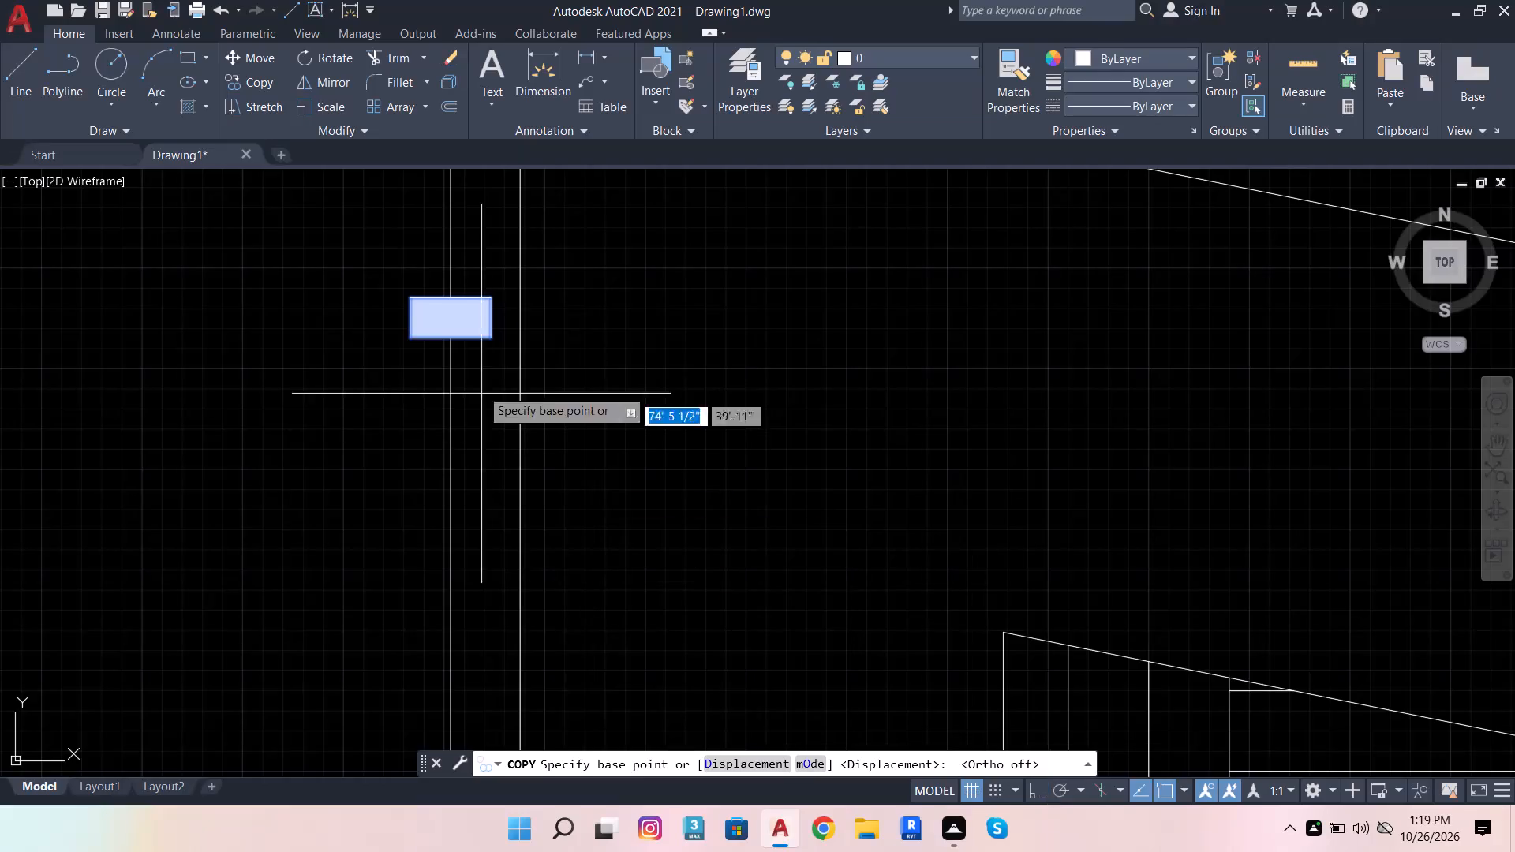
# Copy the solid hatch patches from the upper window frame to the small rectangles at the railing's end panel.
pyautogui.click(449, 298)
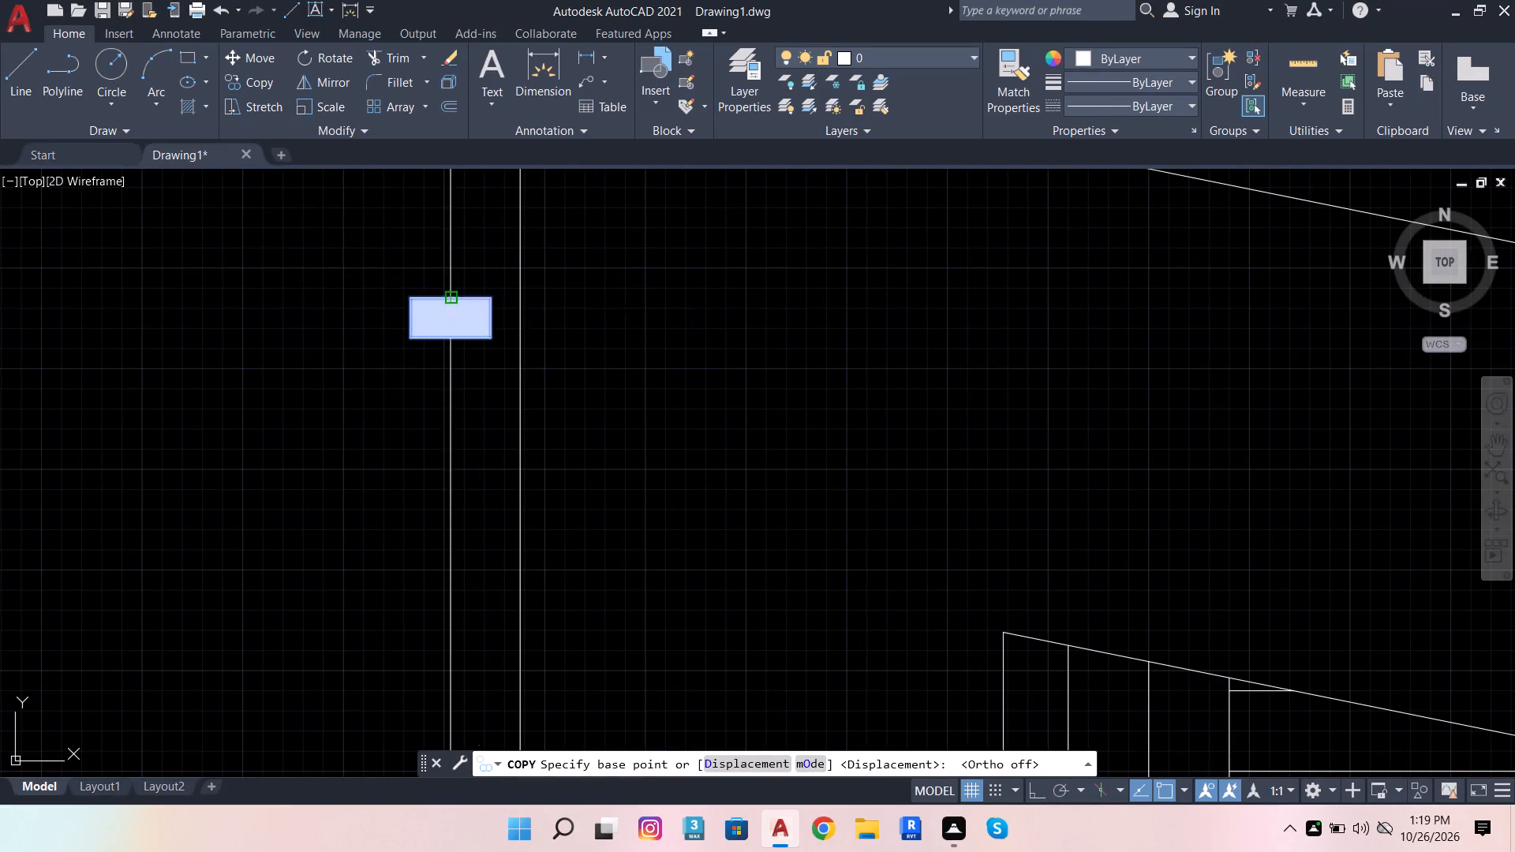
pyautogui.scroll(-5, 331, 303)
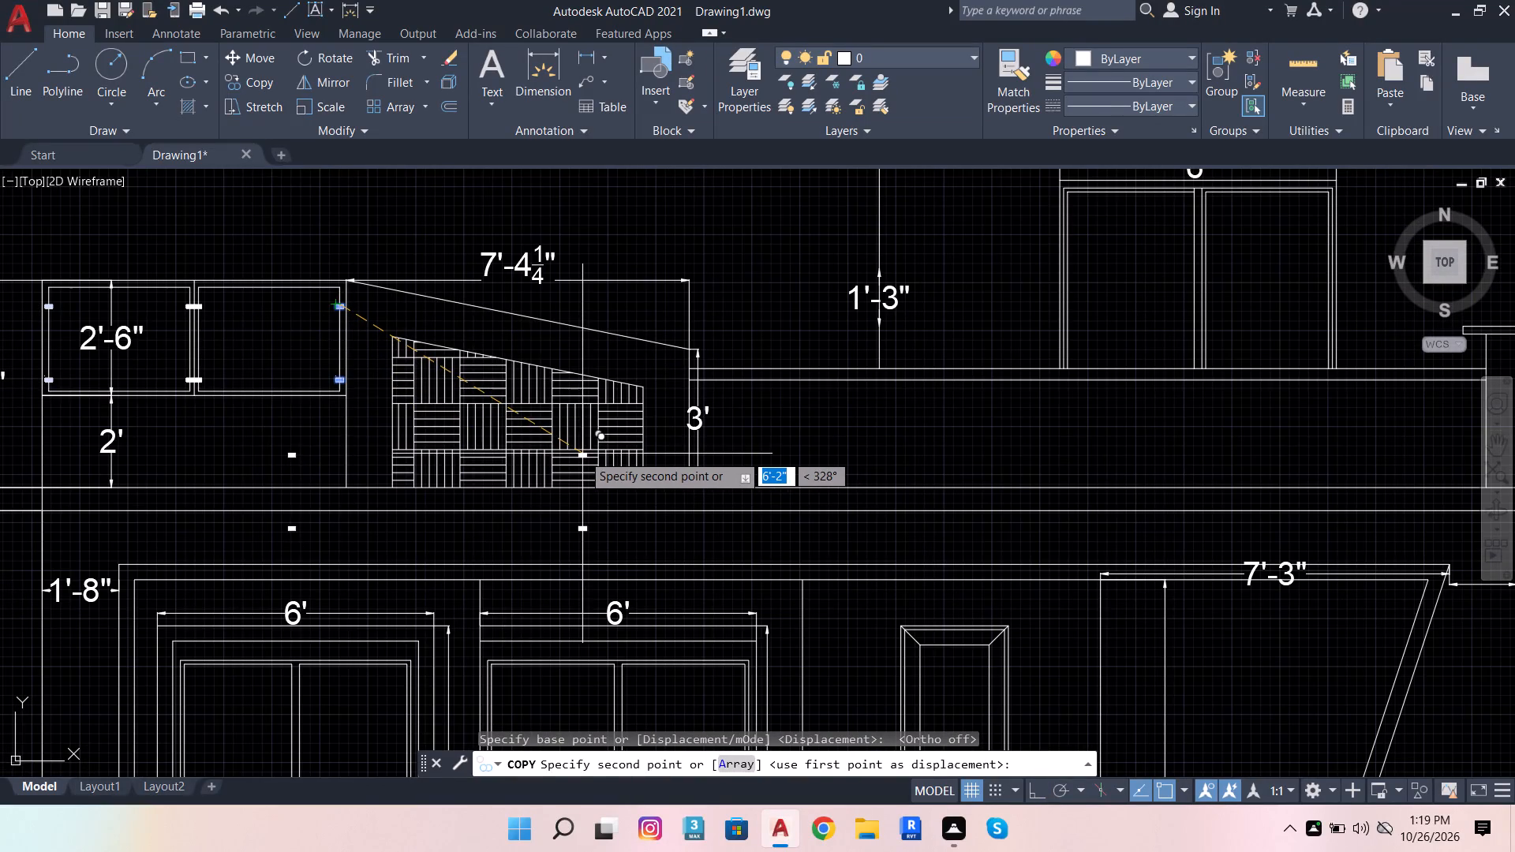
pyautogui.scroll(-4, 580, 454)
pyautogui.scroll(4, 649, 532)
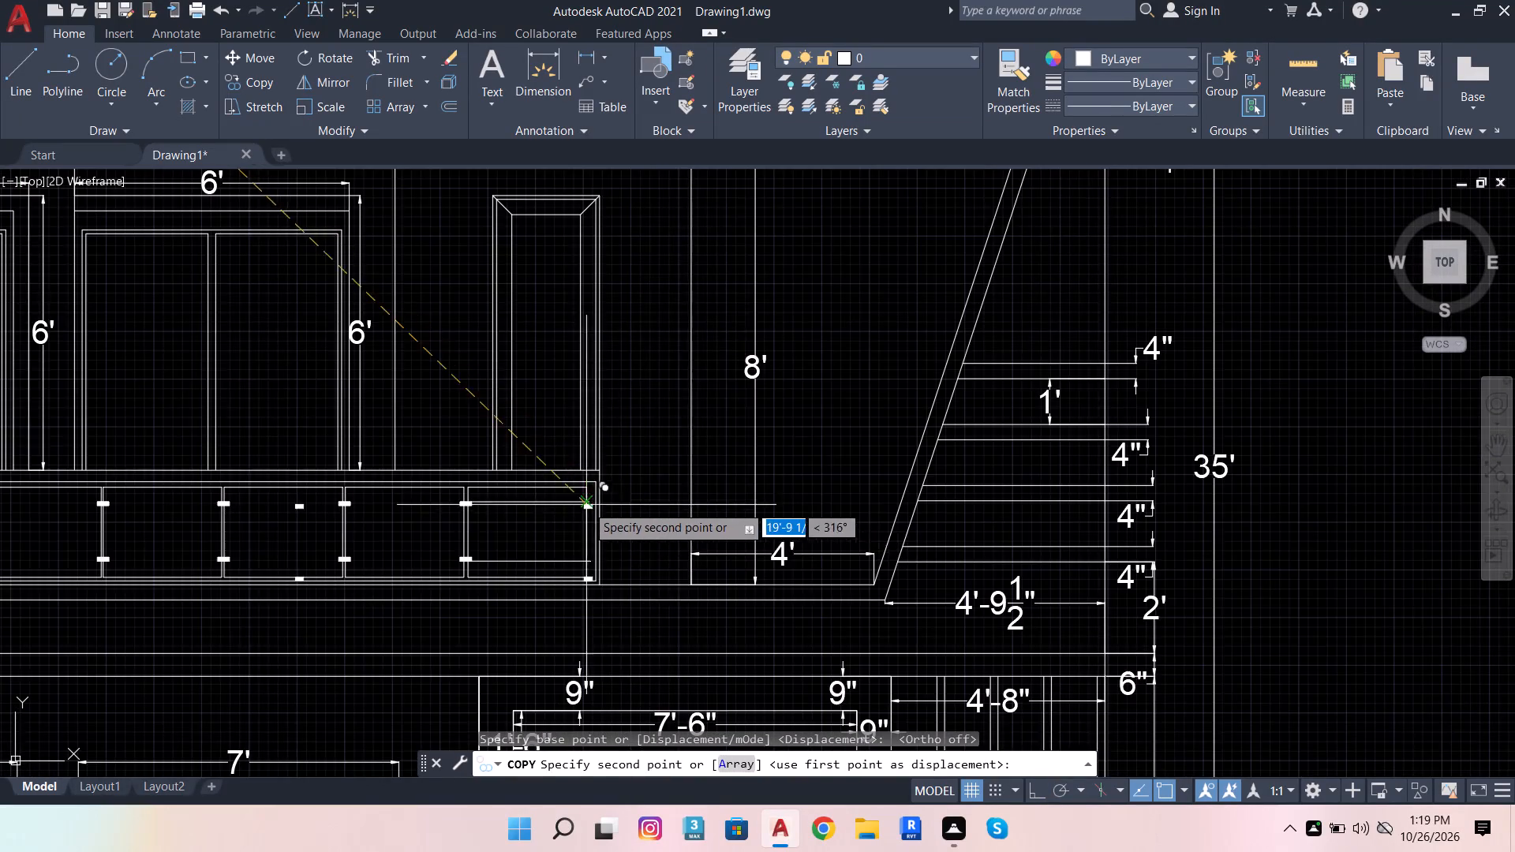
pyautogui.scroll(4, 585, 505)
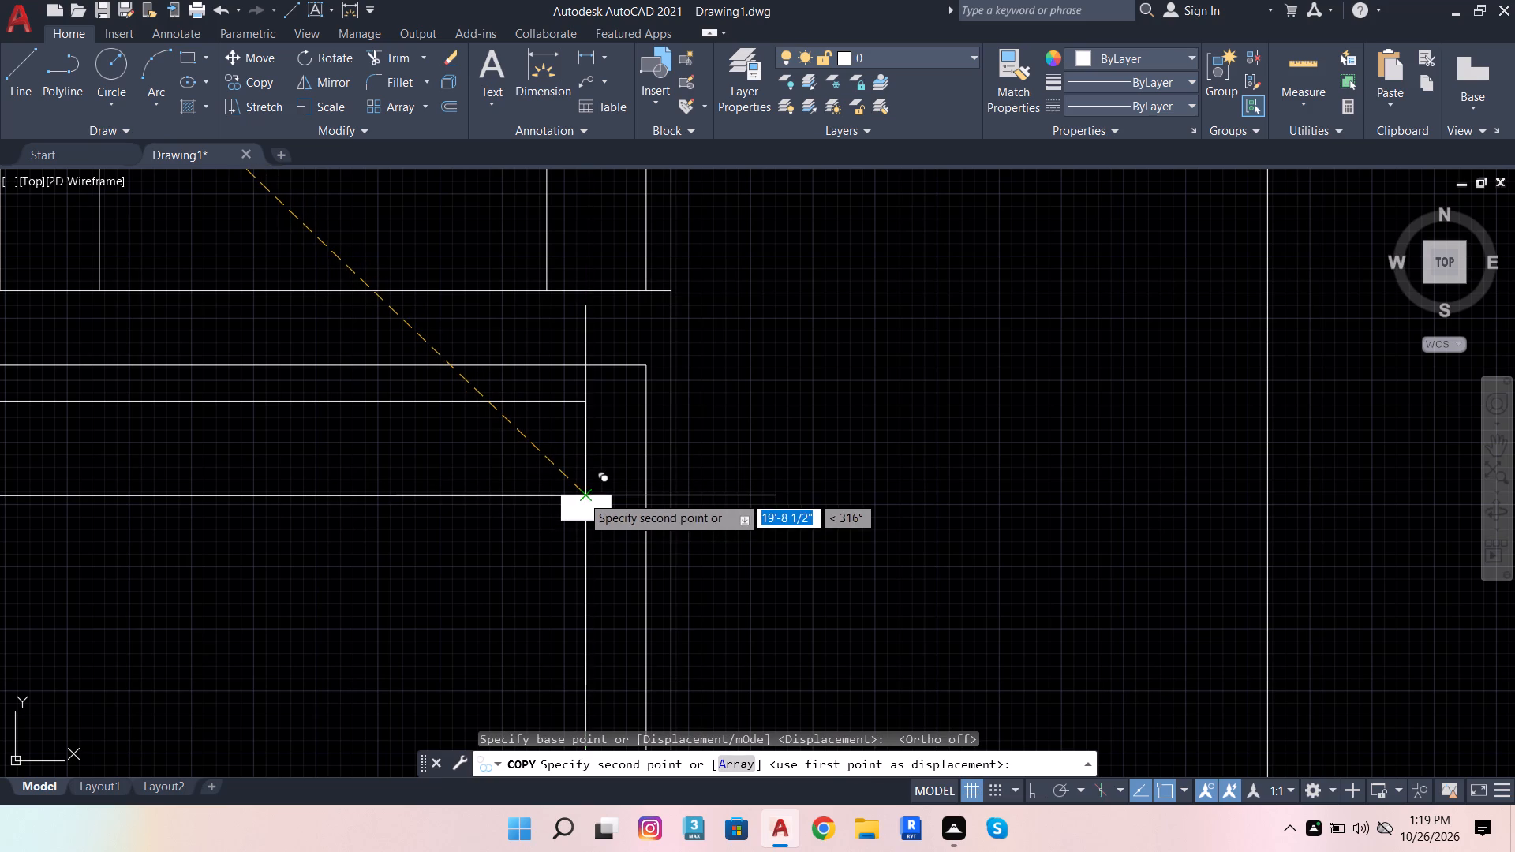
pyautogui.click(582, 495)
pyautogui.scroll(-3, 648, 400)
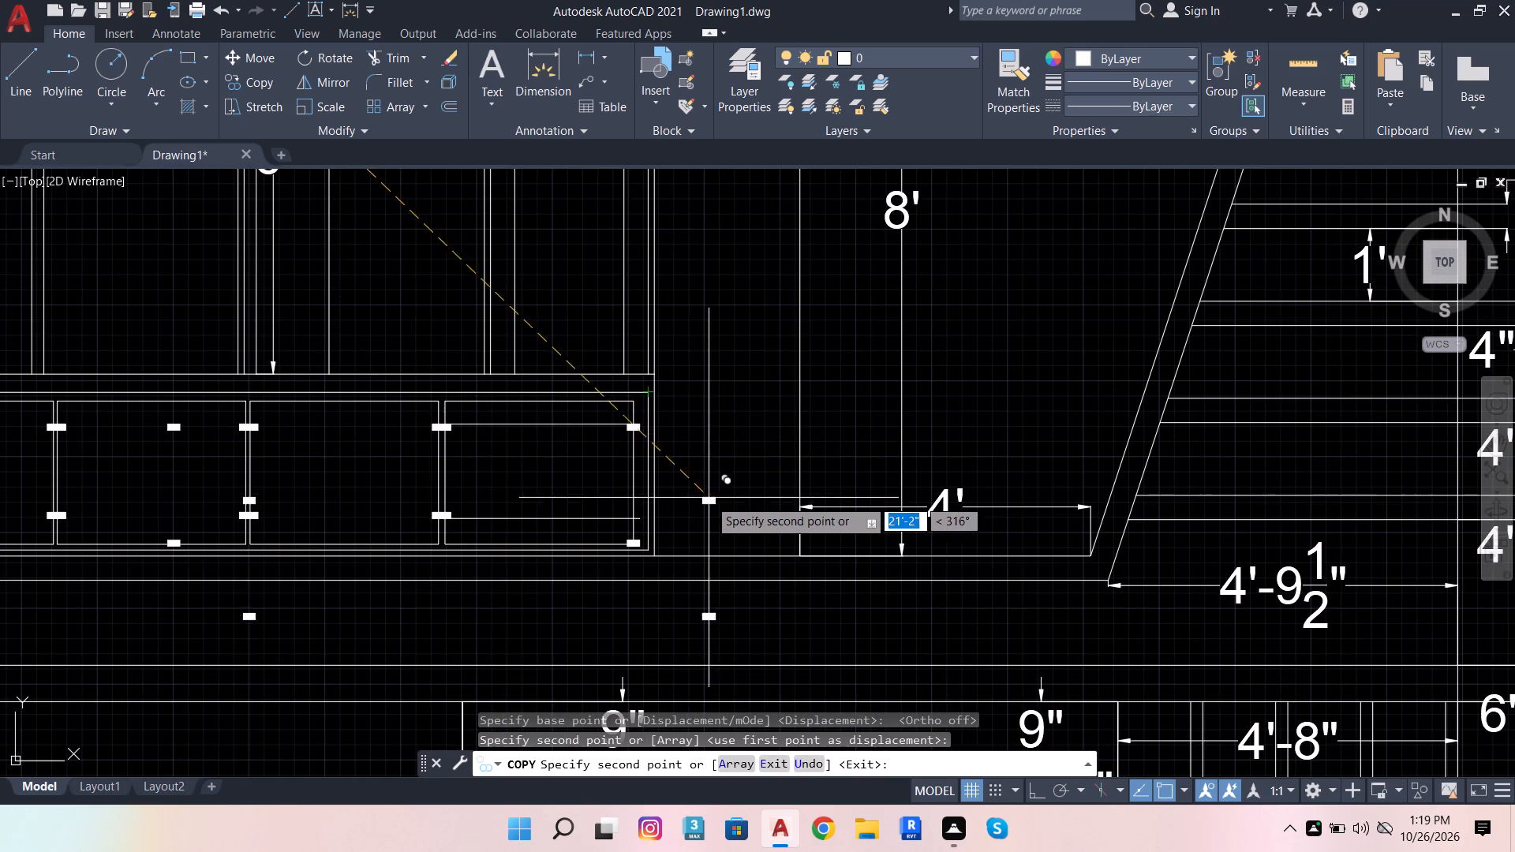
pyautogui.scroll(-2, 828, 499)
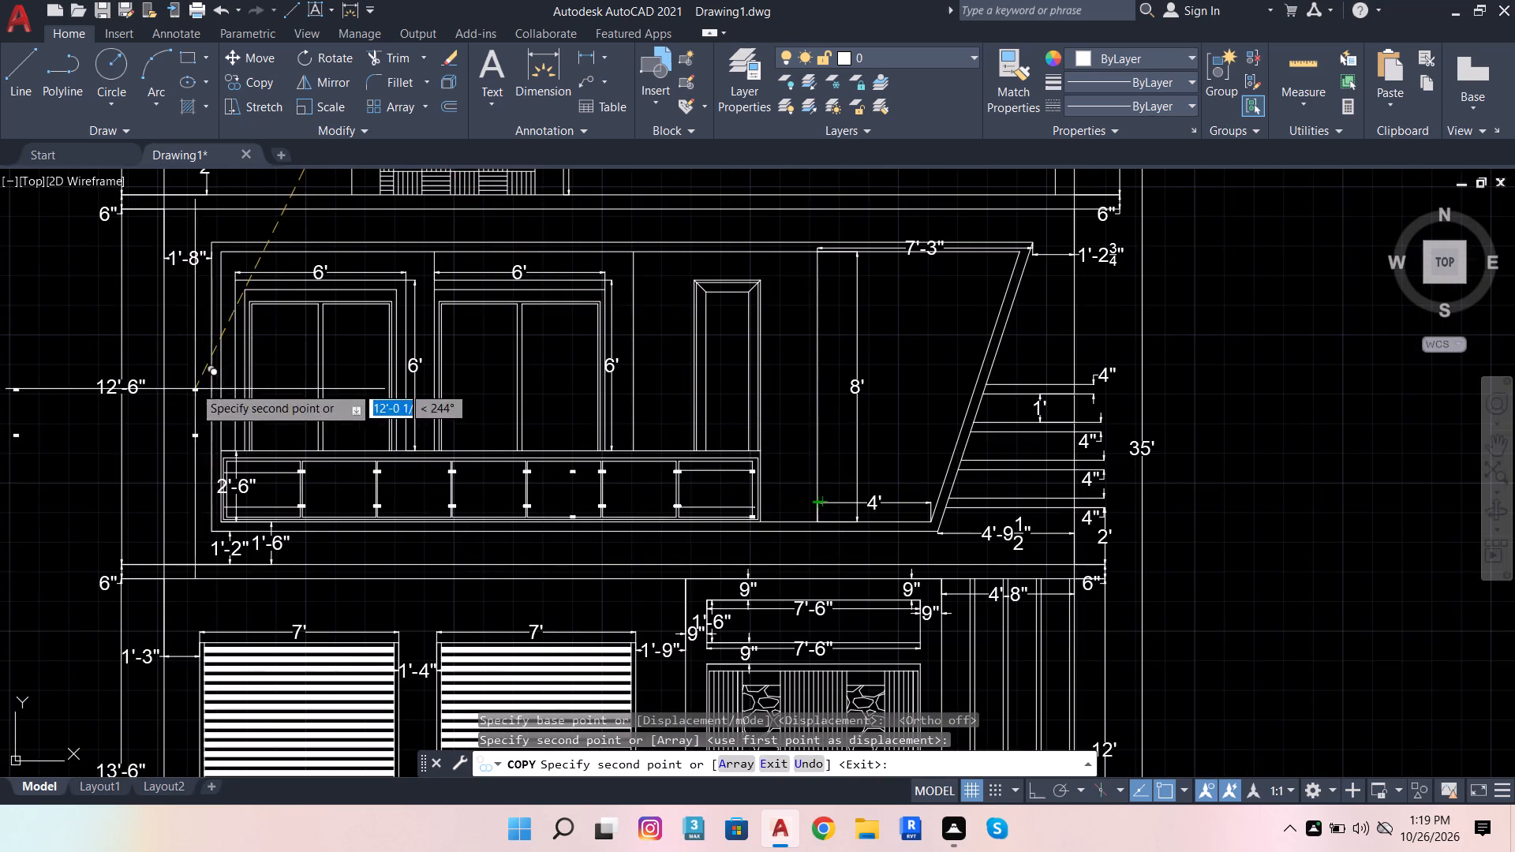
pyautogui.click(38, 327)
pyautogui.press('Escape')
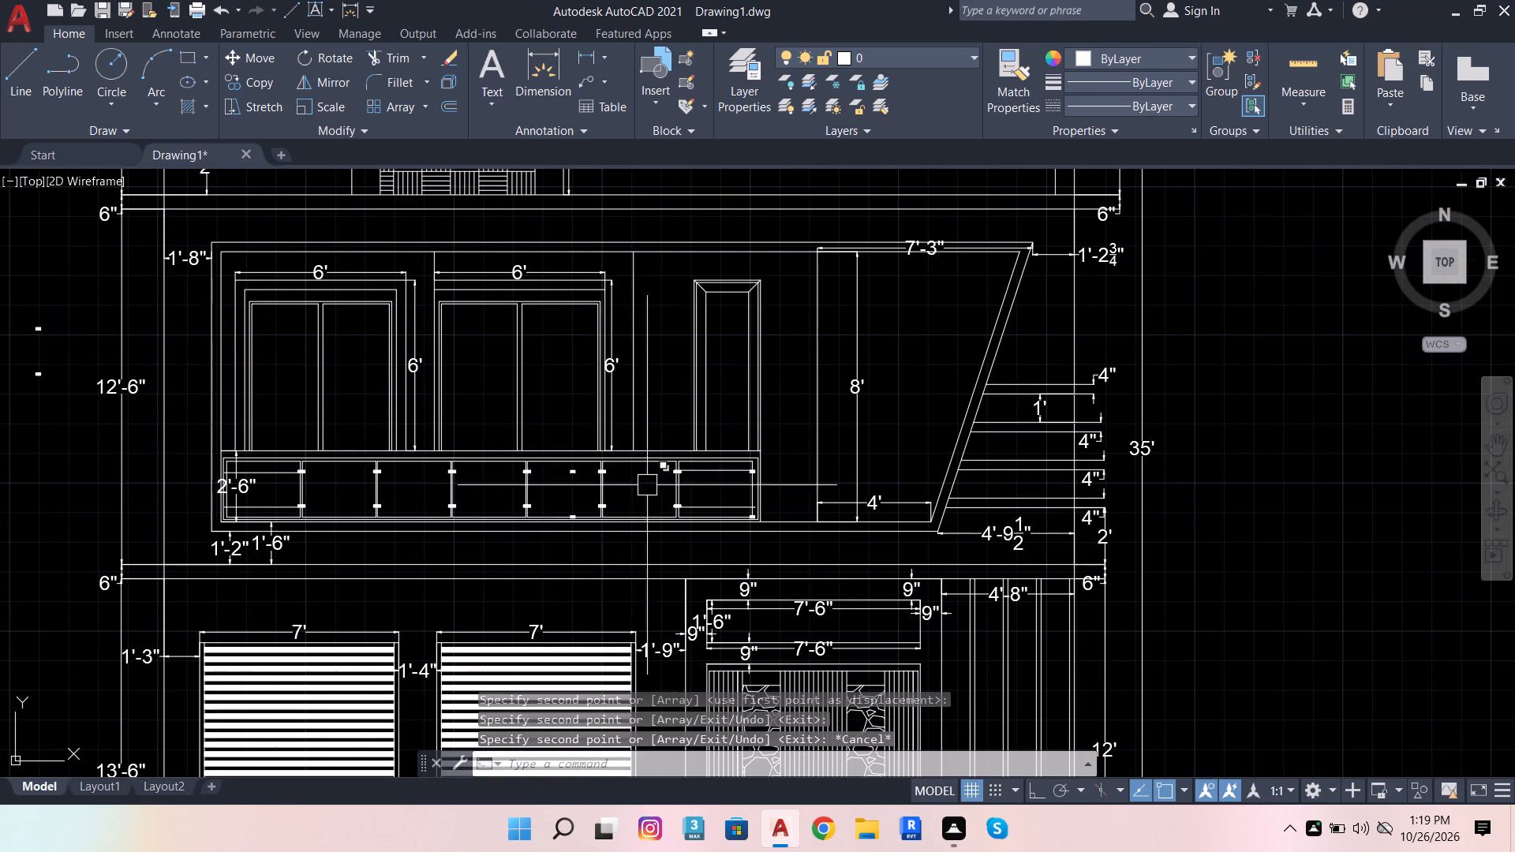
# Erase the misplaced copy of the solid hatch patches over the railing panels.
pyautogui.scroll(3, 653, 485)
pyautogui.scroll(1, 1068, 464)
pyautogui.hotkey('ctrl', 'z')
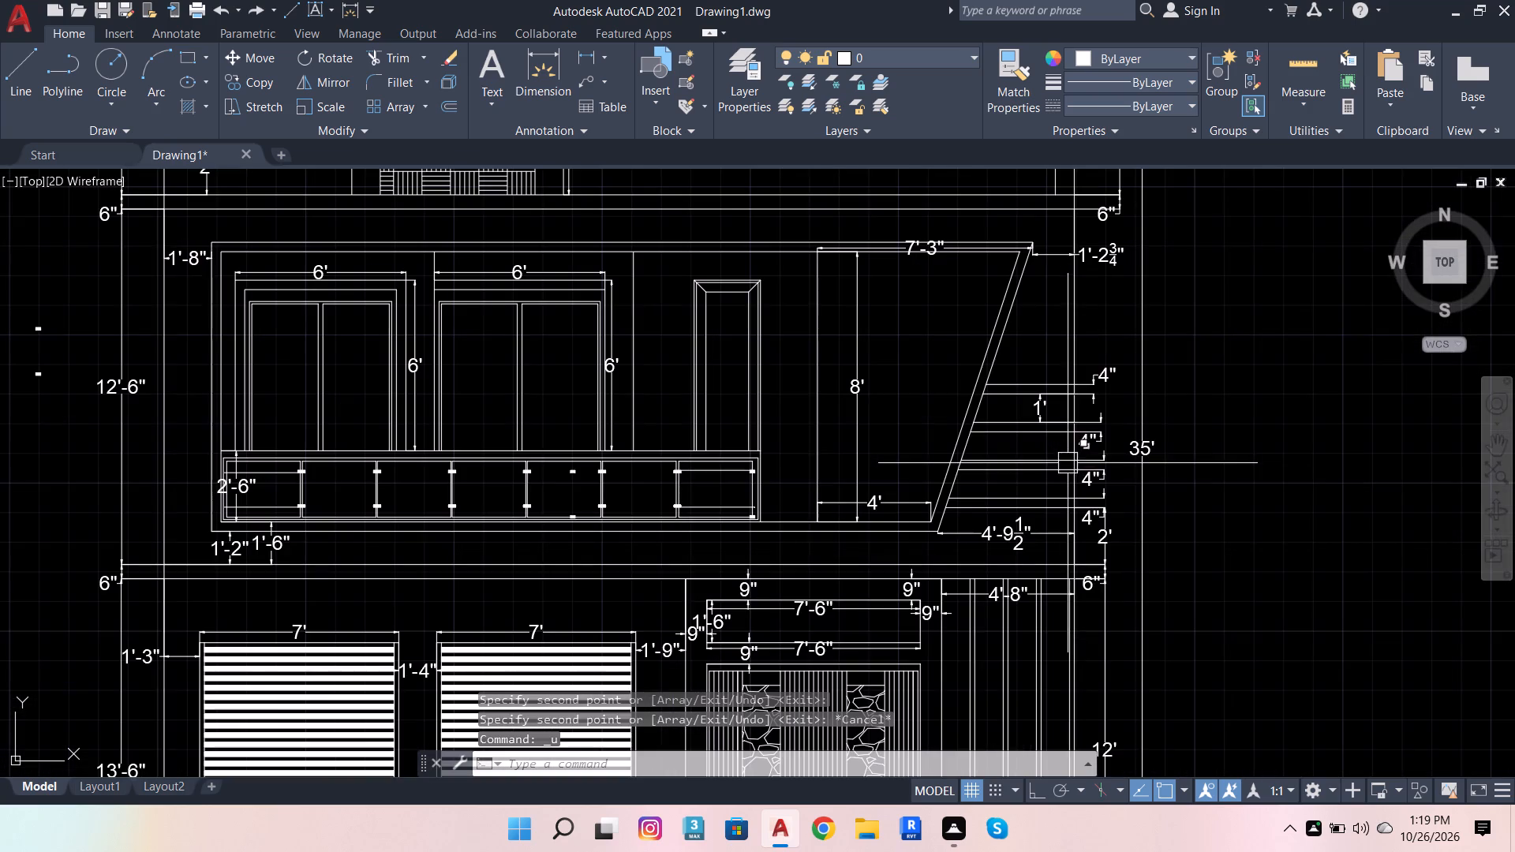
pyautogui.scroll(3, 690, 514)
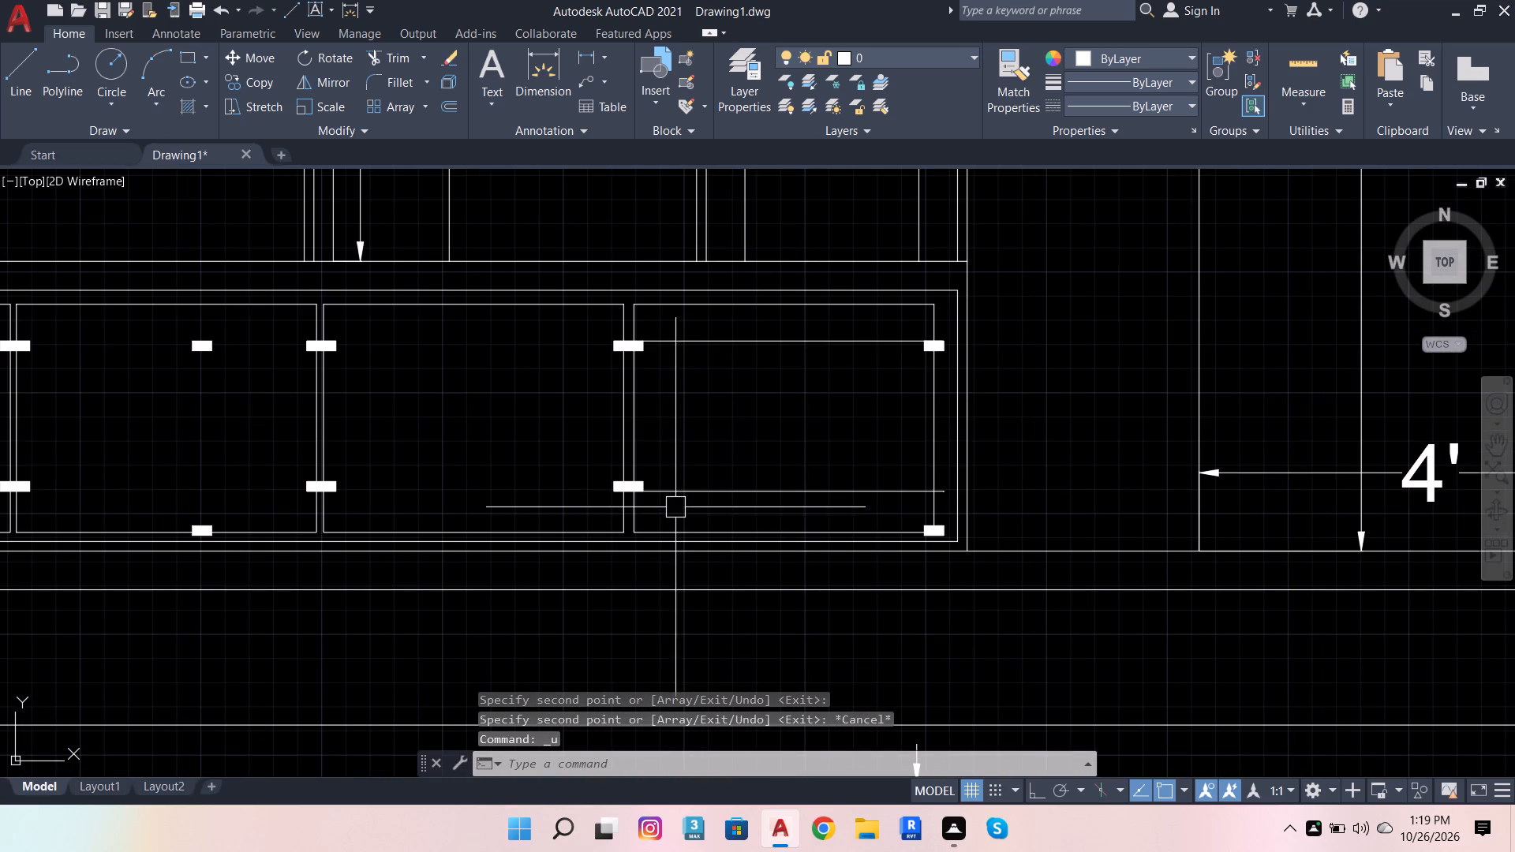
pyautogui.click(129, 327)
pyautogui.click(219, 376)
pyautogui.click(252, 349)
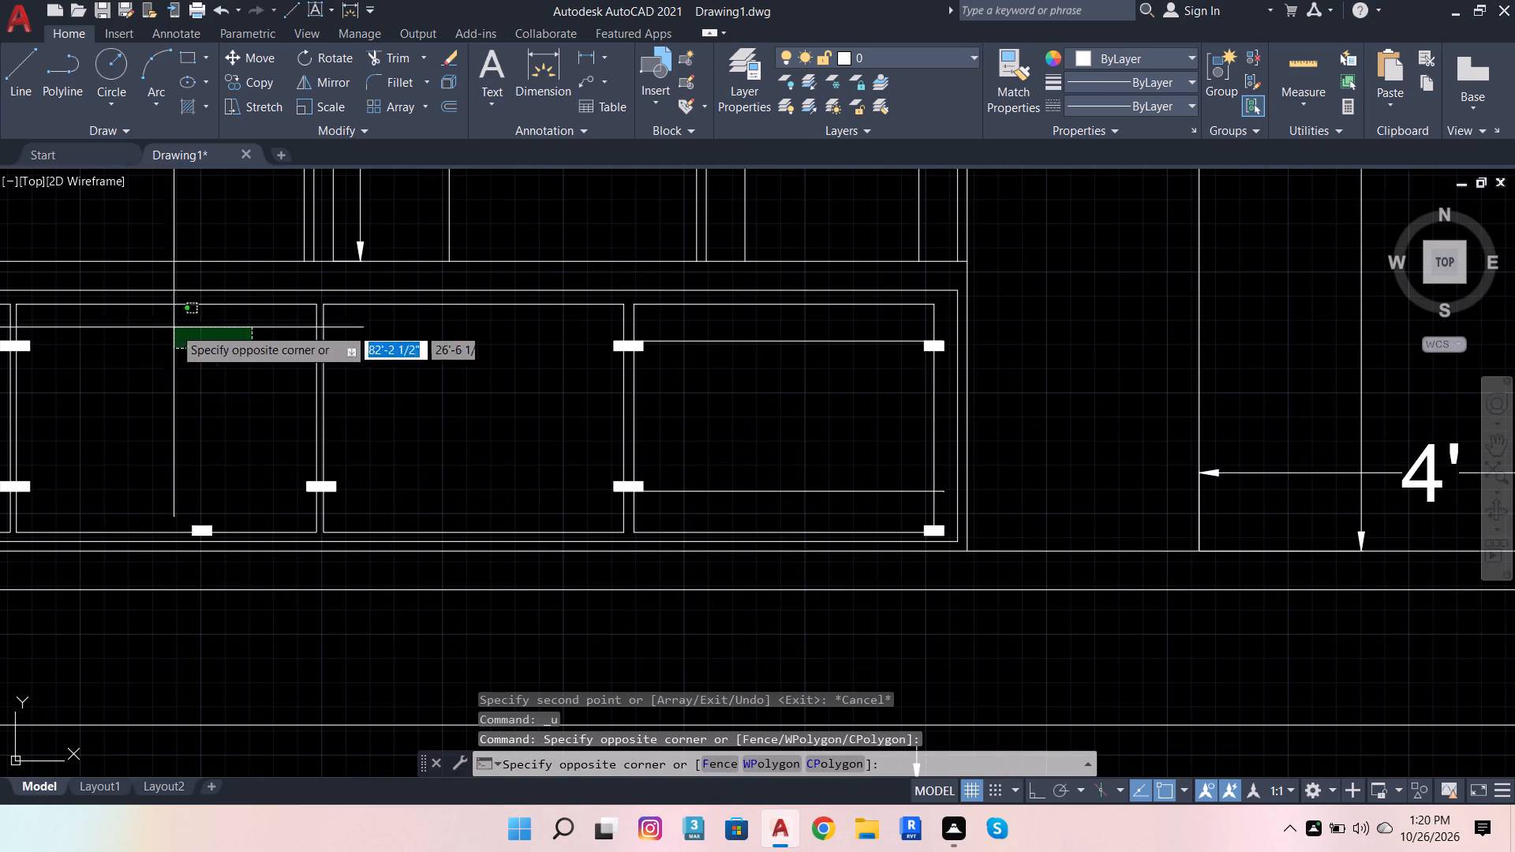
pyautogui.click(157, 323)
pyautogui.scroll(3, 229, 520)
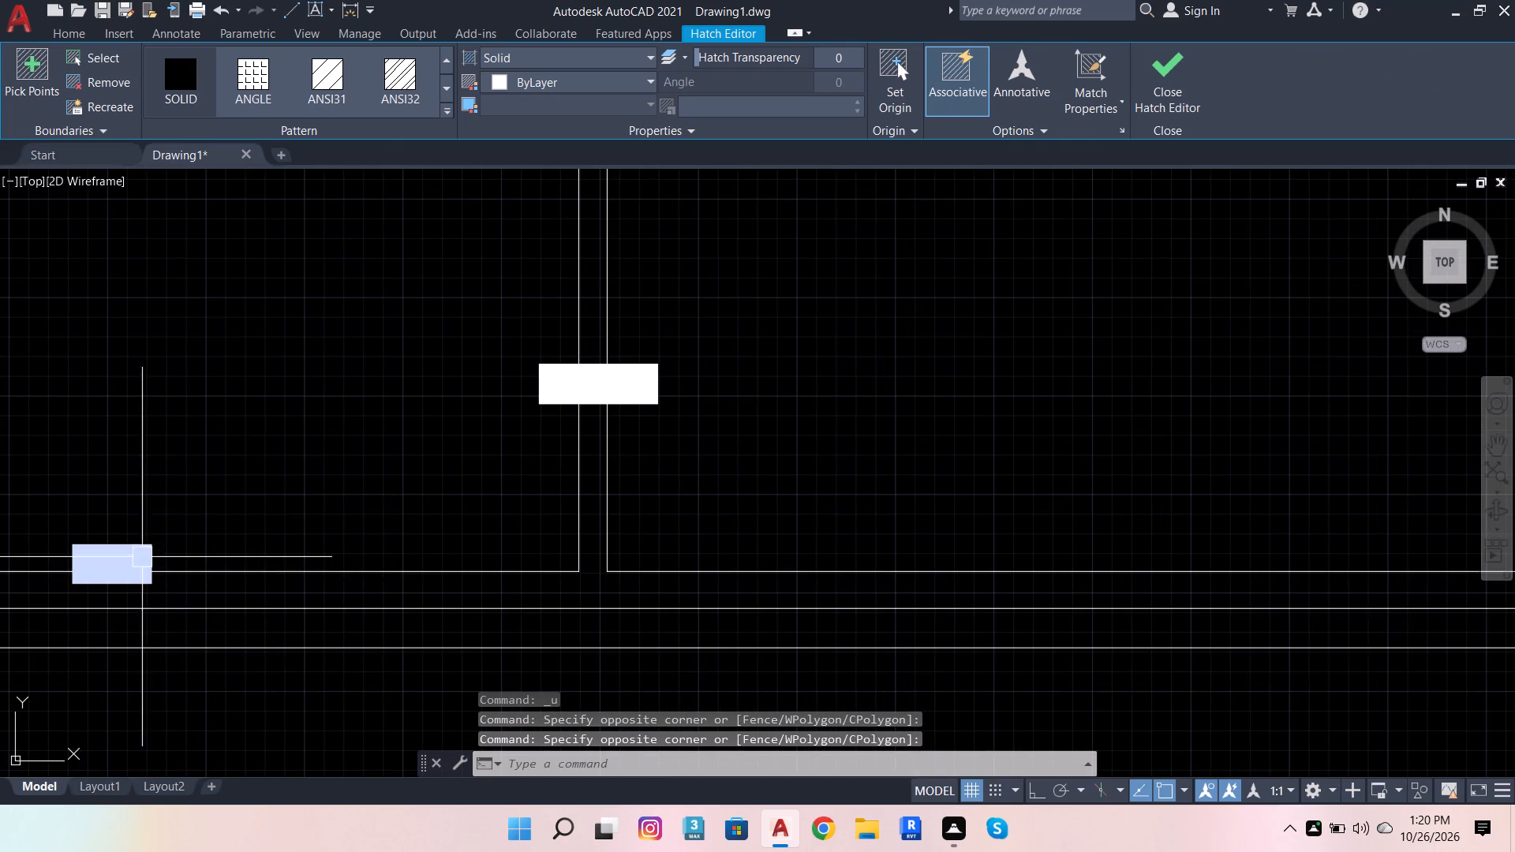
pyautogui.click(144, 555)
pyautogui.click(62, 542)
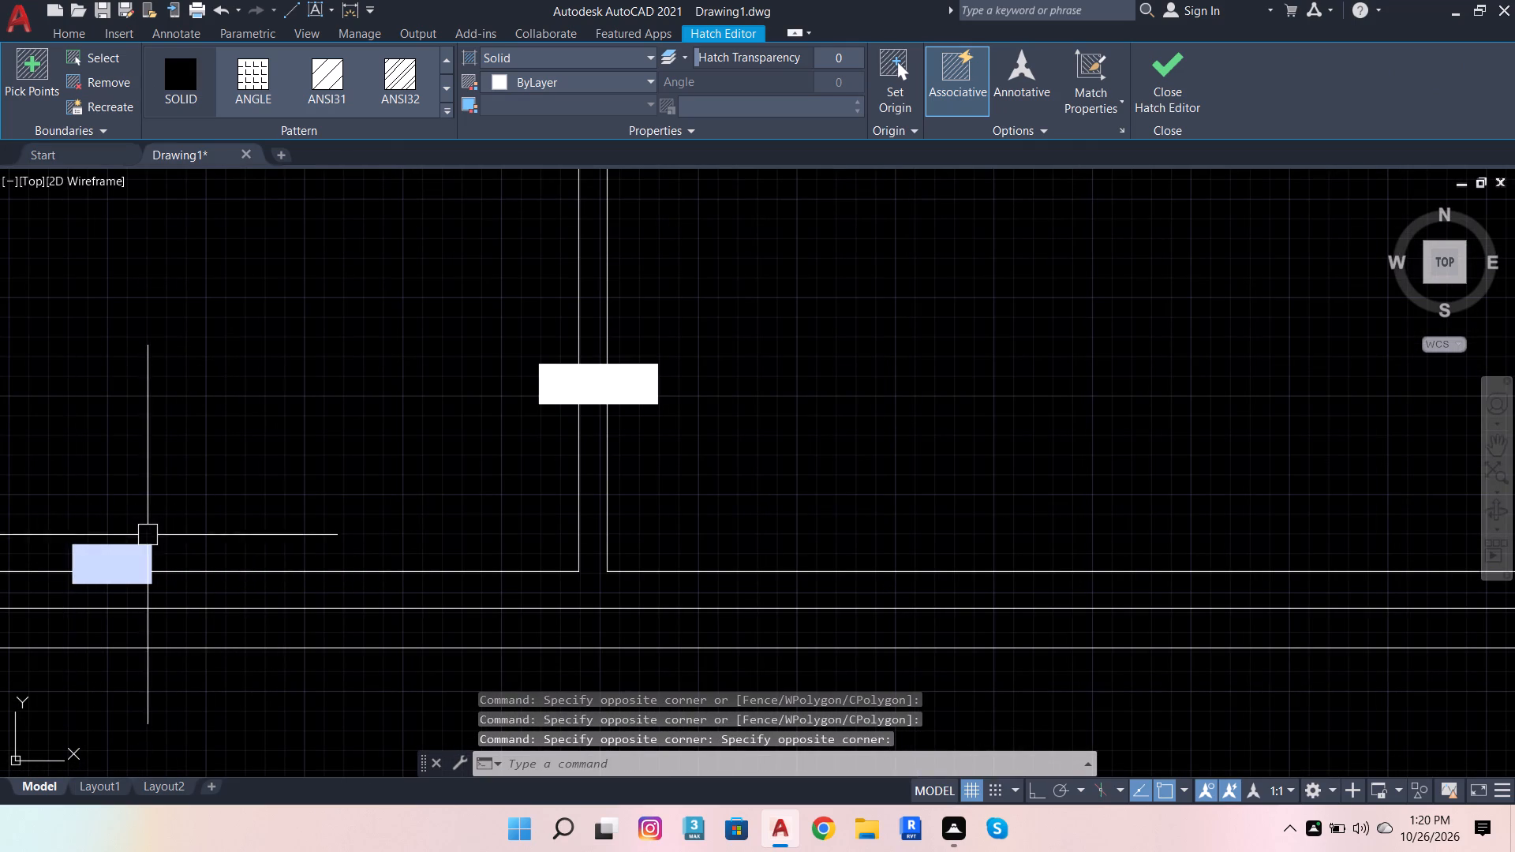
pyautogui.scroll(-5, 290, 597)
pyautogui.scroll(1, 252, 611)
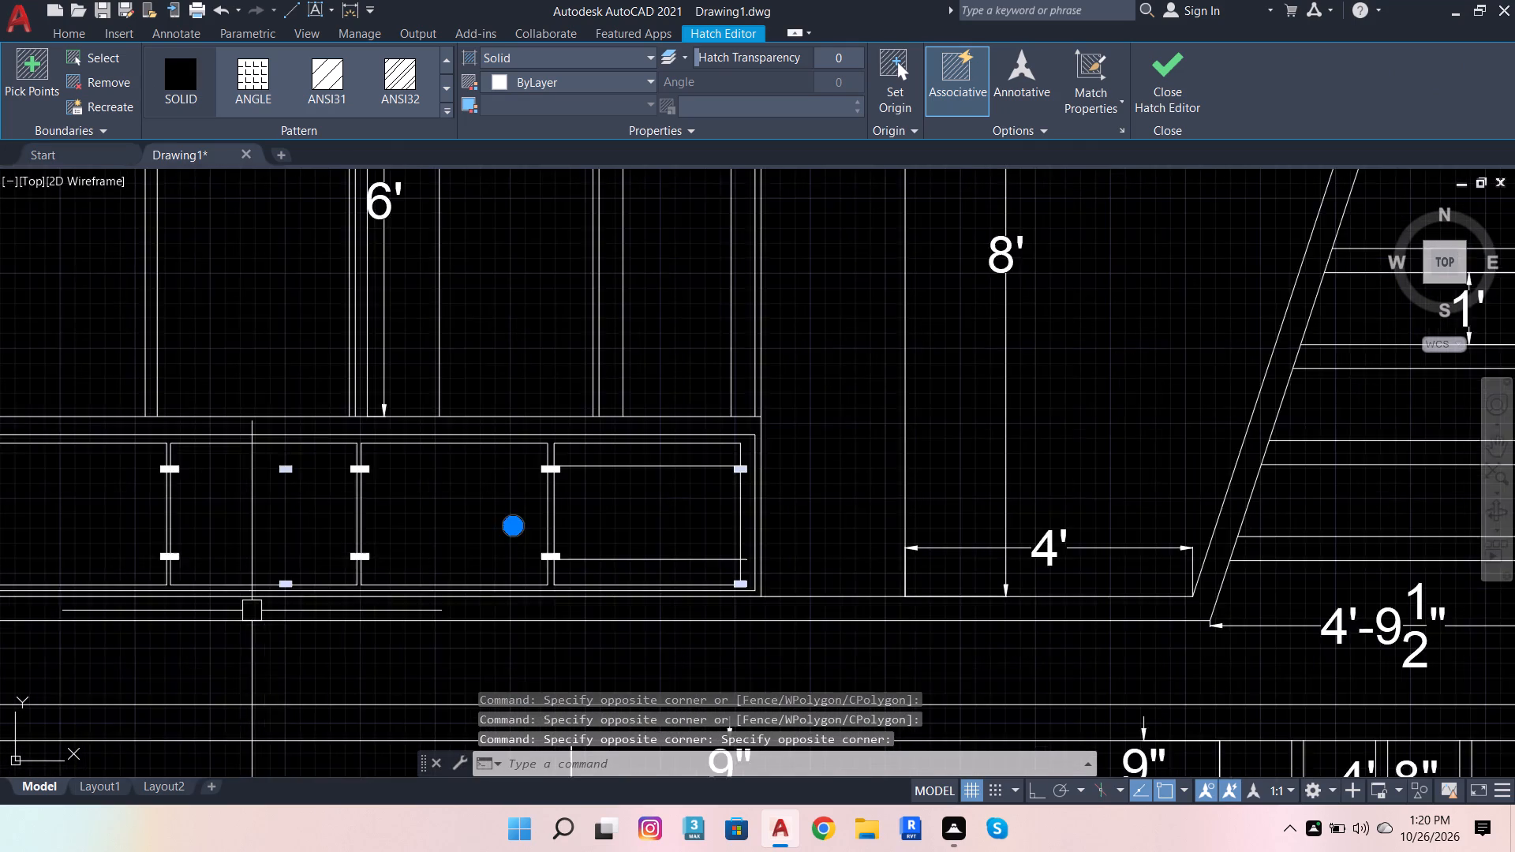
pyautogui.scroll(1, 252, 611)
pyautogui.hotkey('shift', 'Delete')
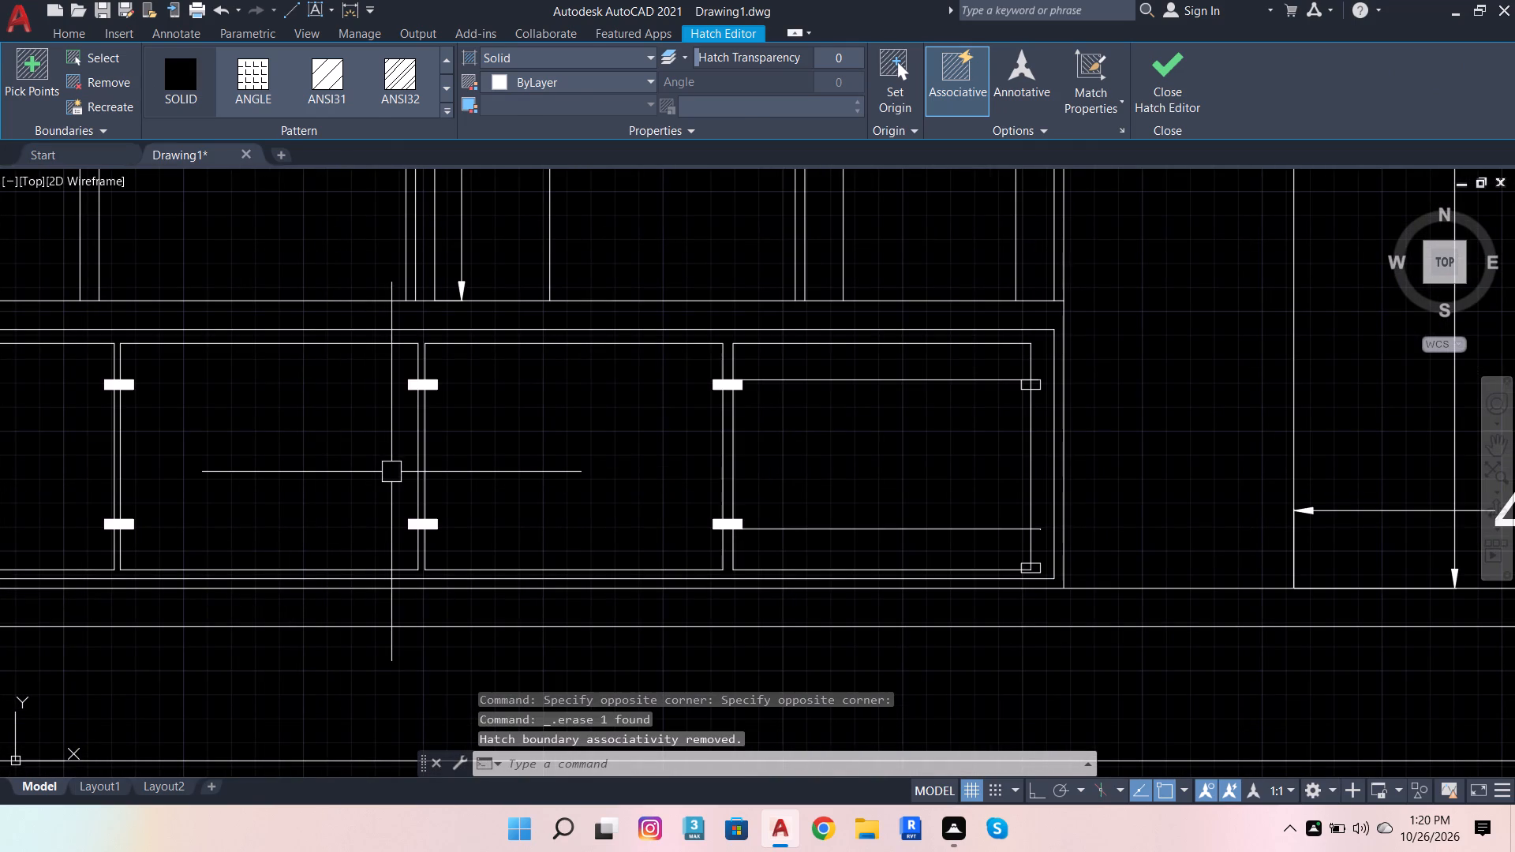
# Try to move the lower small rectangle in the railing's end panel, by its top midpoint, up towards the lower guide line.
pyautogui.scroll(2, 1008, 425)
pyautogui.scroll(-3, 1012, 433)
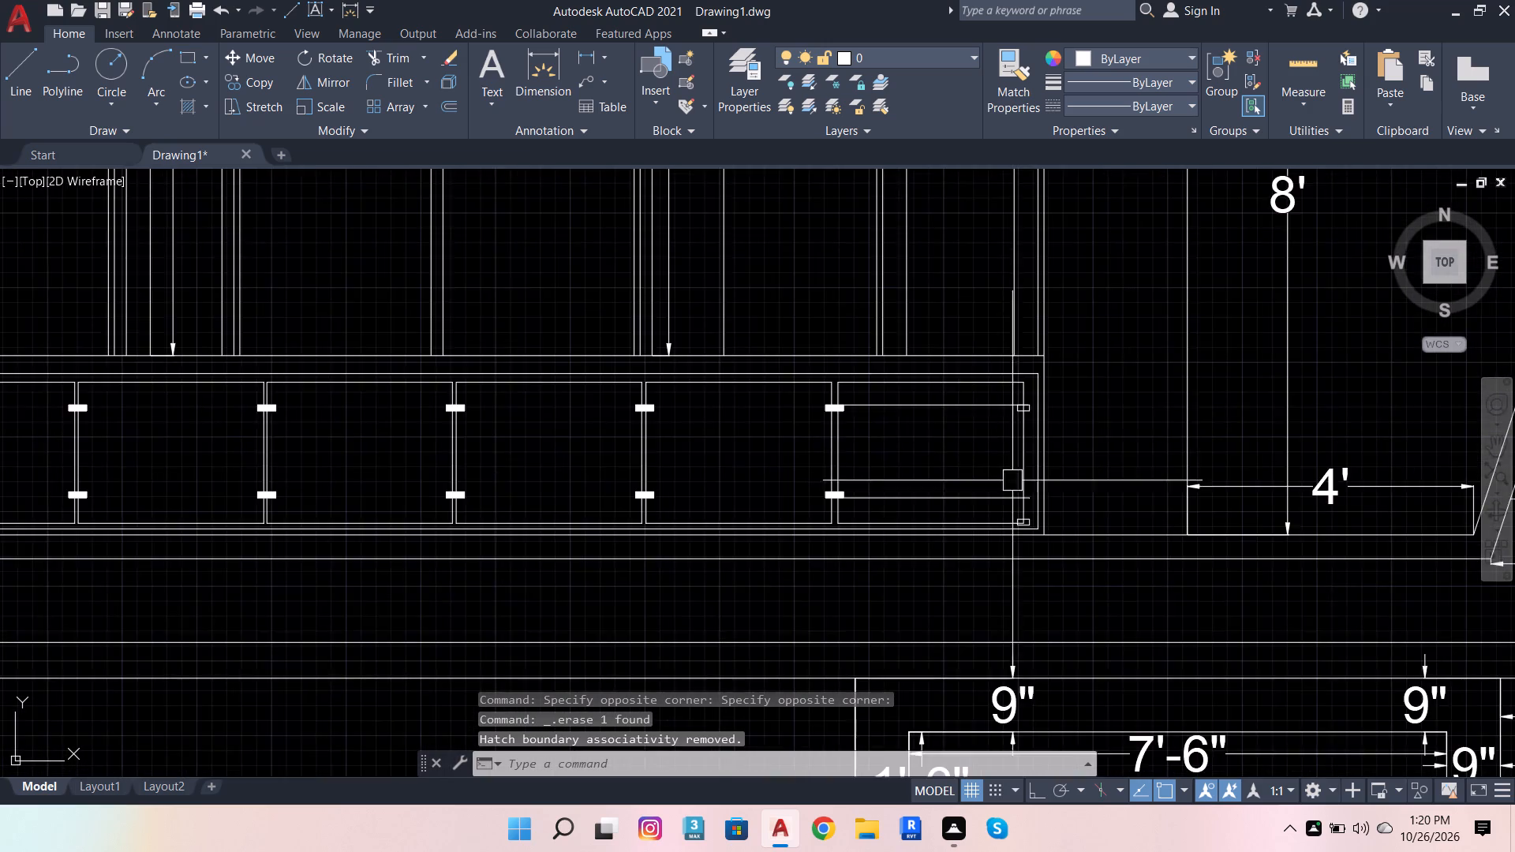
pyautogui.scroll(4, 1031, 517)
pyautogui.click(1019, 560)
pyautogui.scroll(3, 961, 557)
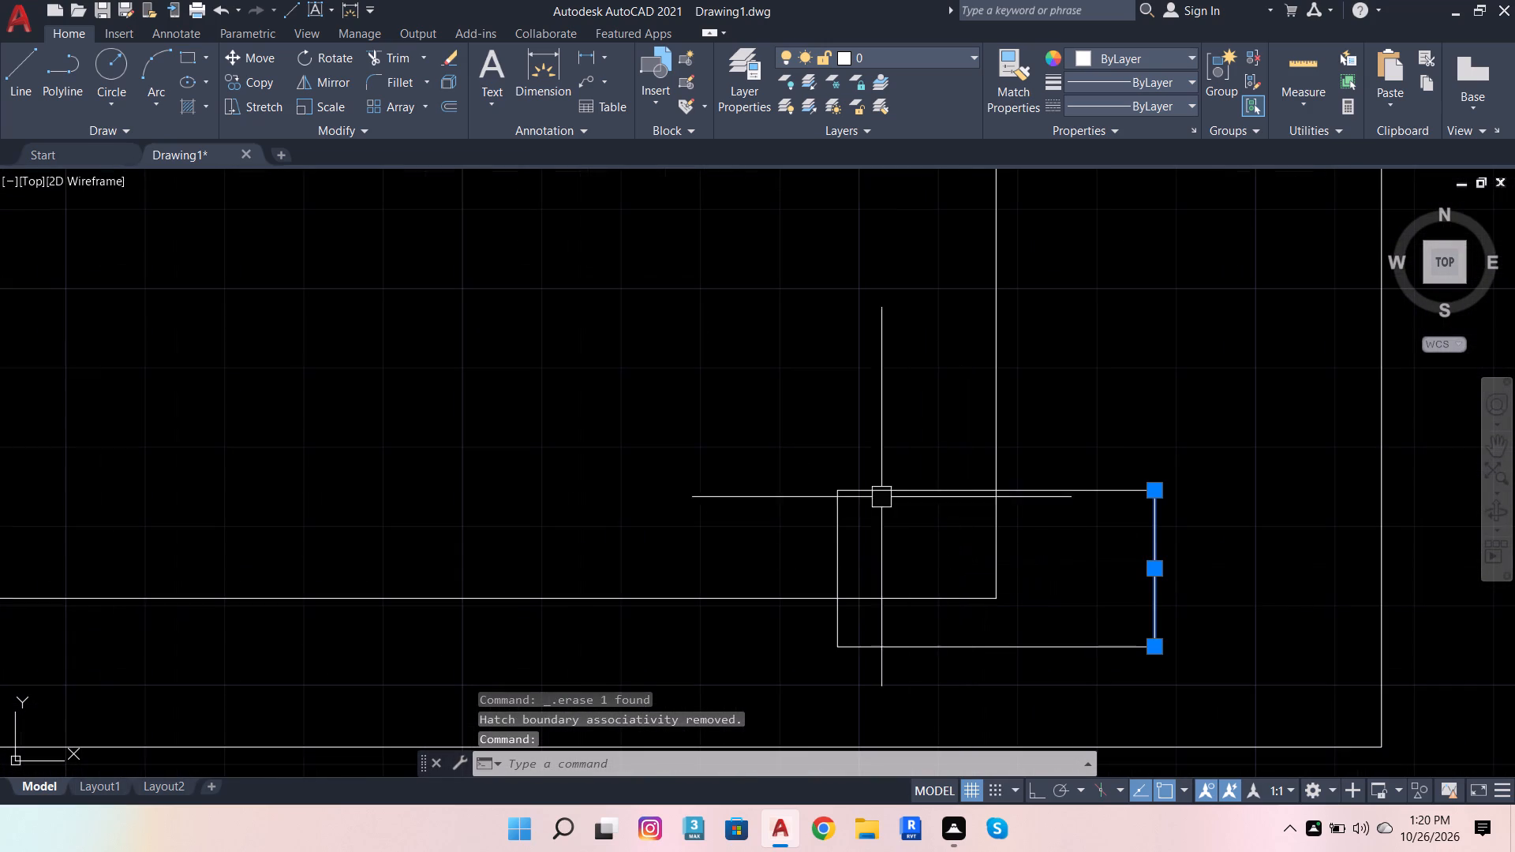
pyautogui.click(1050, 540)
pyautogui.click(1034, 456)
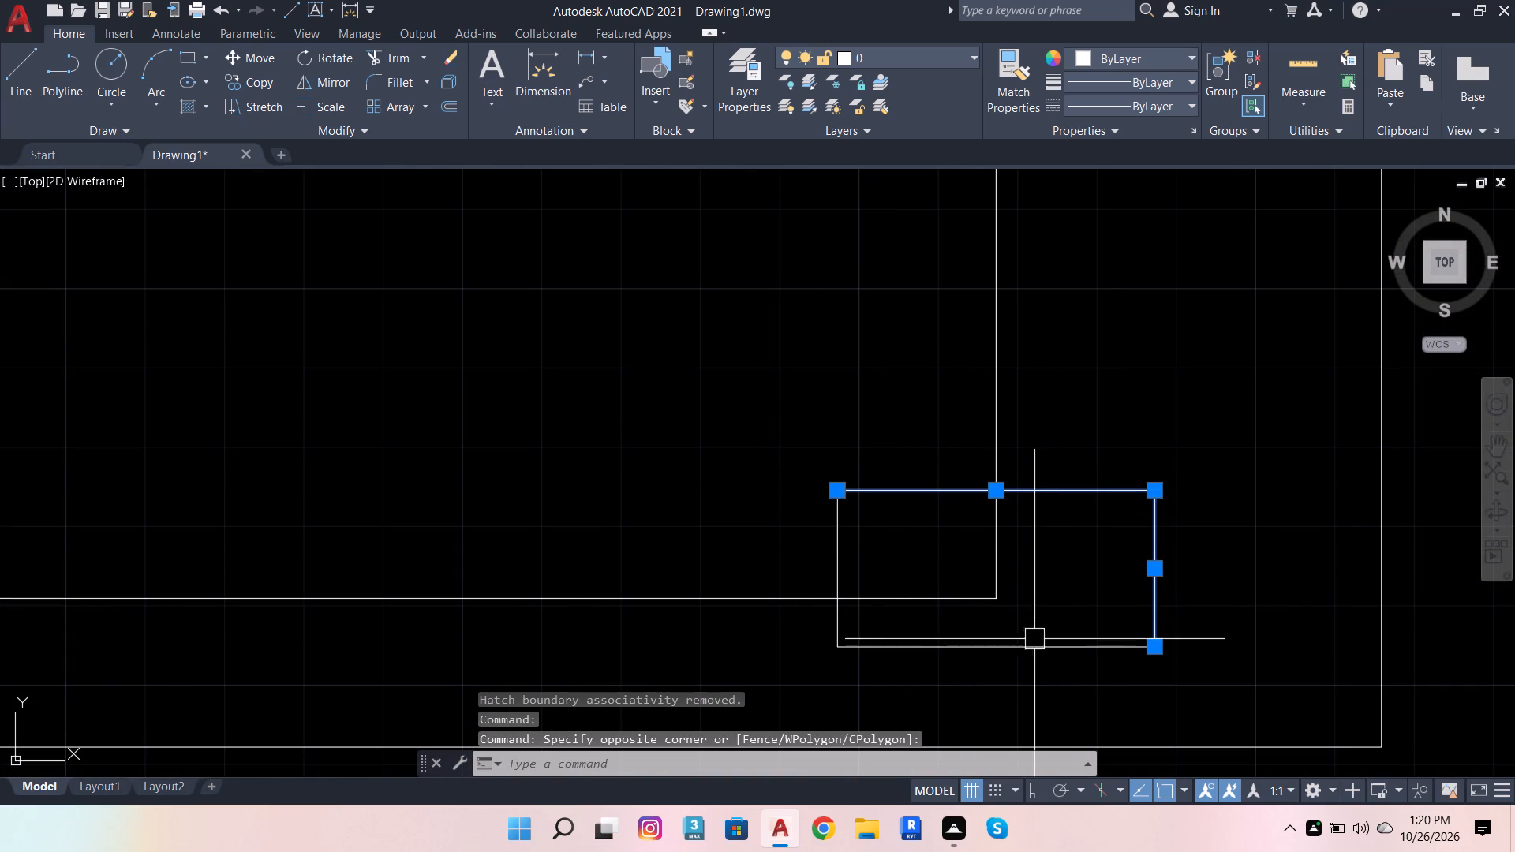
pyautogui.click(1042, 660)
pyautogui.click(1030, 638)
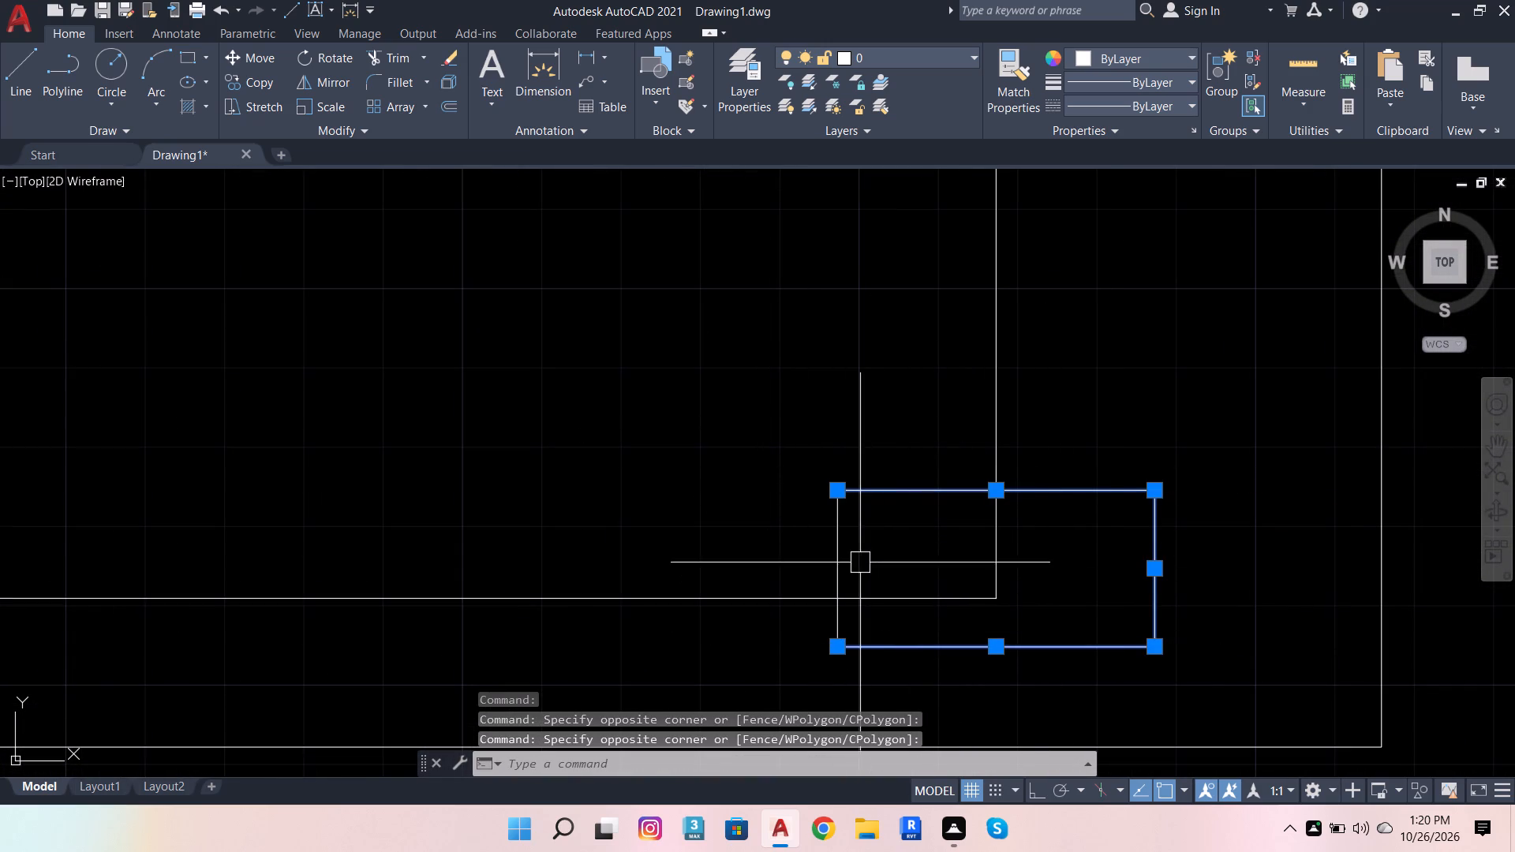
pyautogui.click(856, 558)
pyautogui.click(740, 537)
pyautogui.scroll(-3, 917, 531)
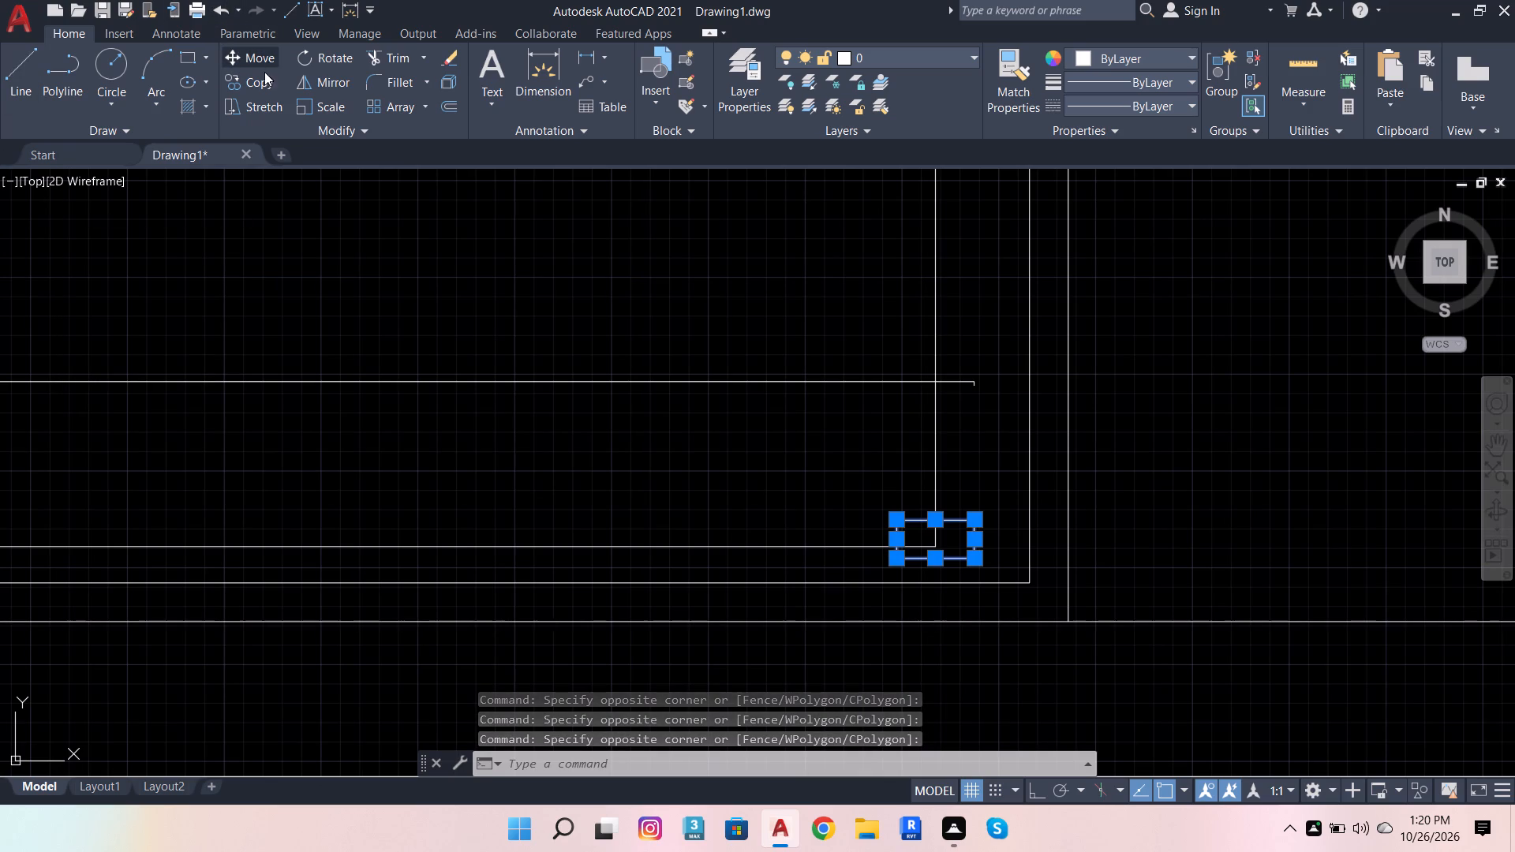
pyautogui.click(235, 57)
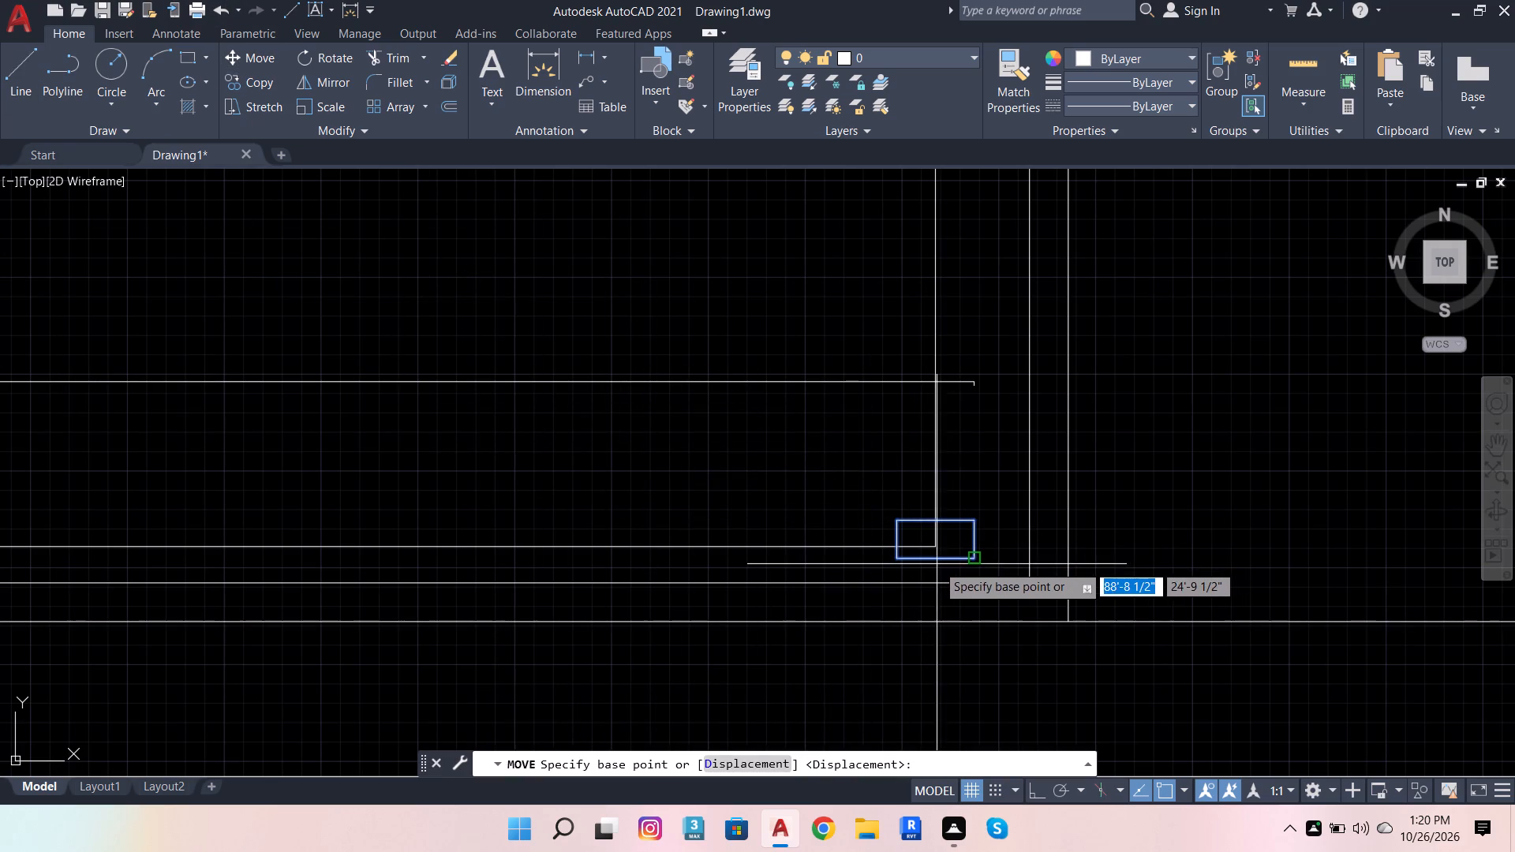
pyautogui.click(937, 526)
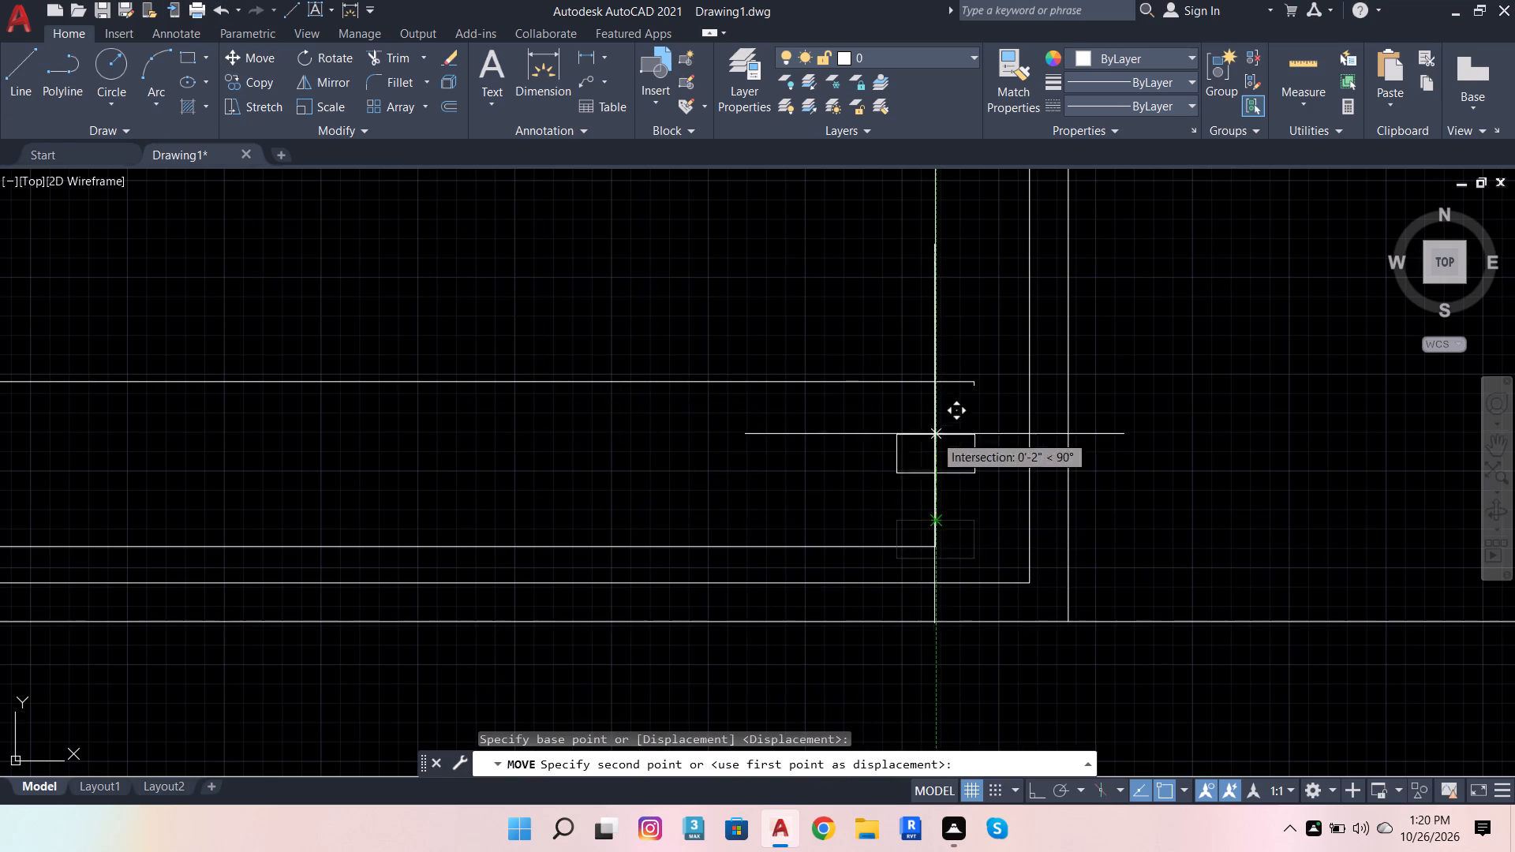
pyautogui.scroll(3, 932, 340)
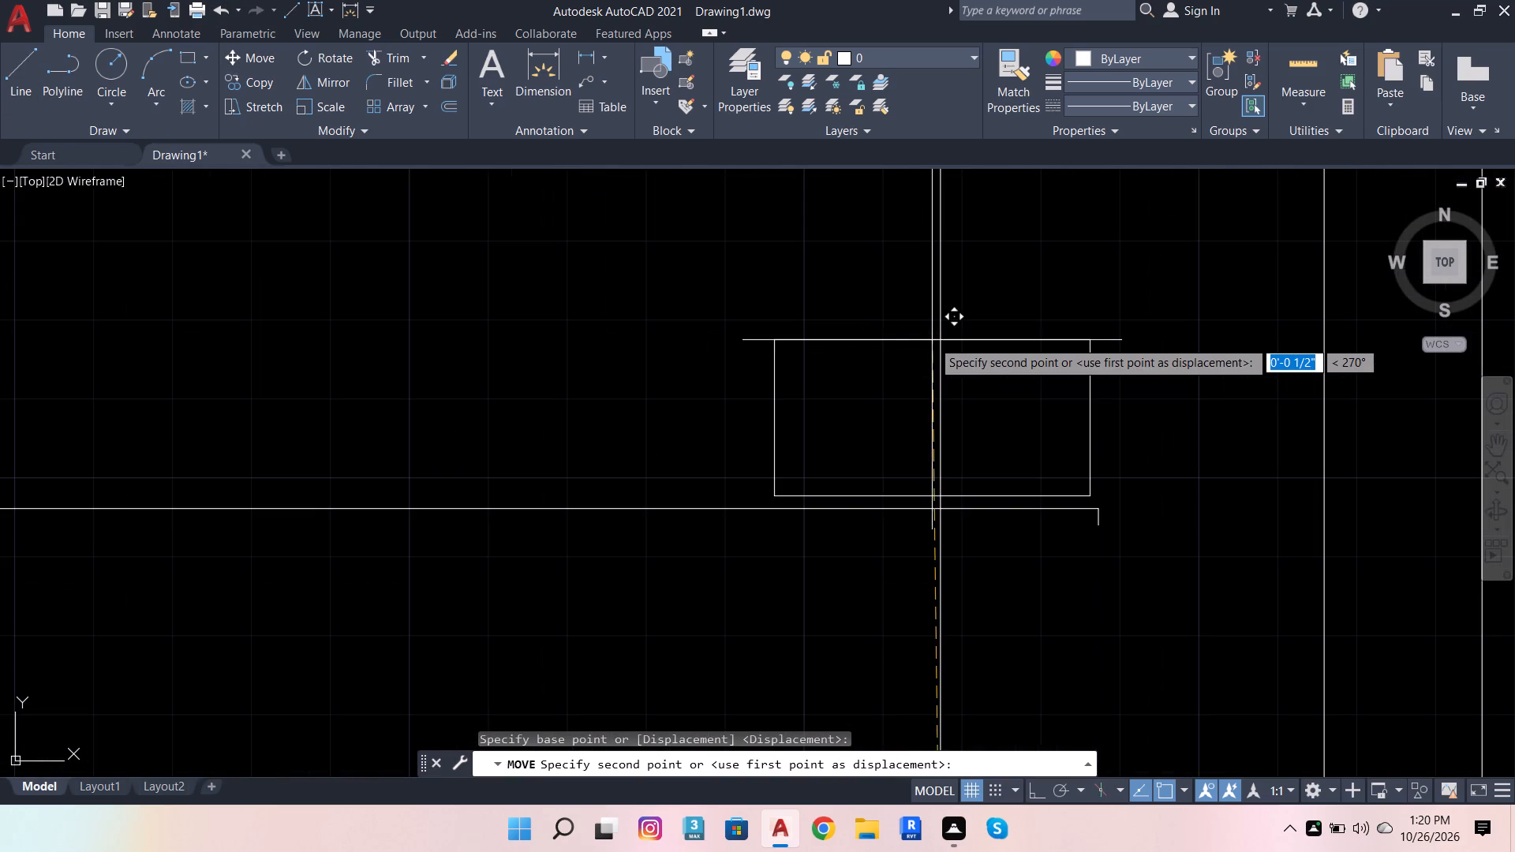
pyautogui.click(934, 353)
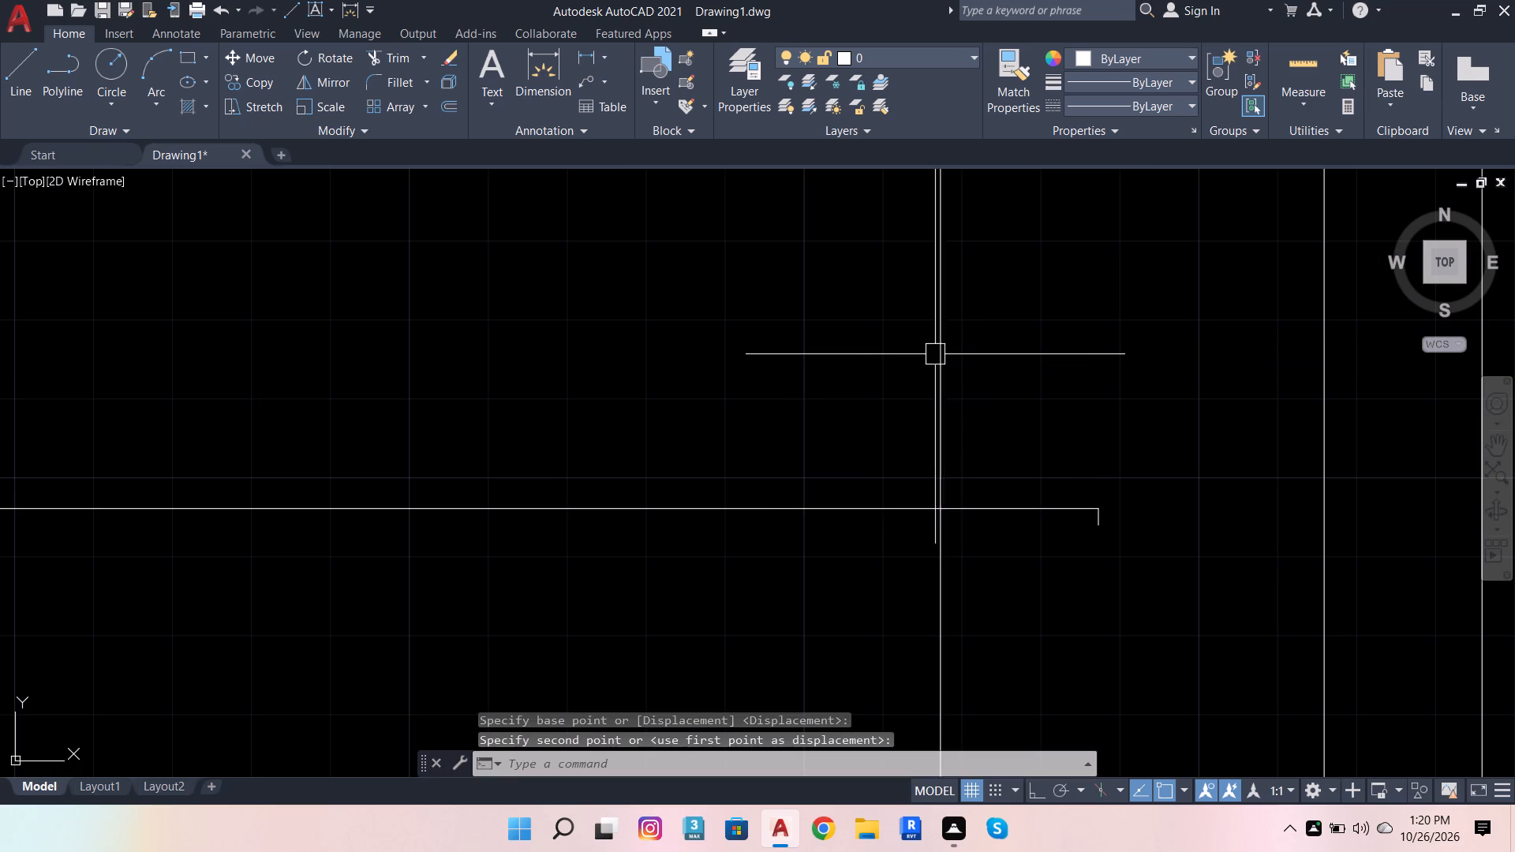
# Move the lower small rectangle by its bottom-edge midpoint to where the lower guide line crosses the end panel's vertical edge.
pyautogui.scroll(-5, 998, 340)
pyautogui.scroll(4, 1001, 412)
pyautogui.click(1001, 461)
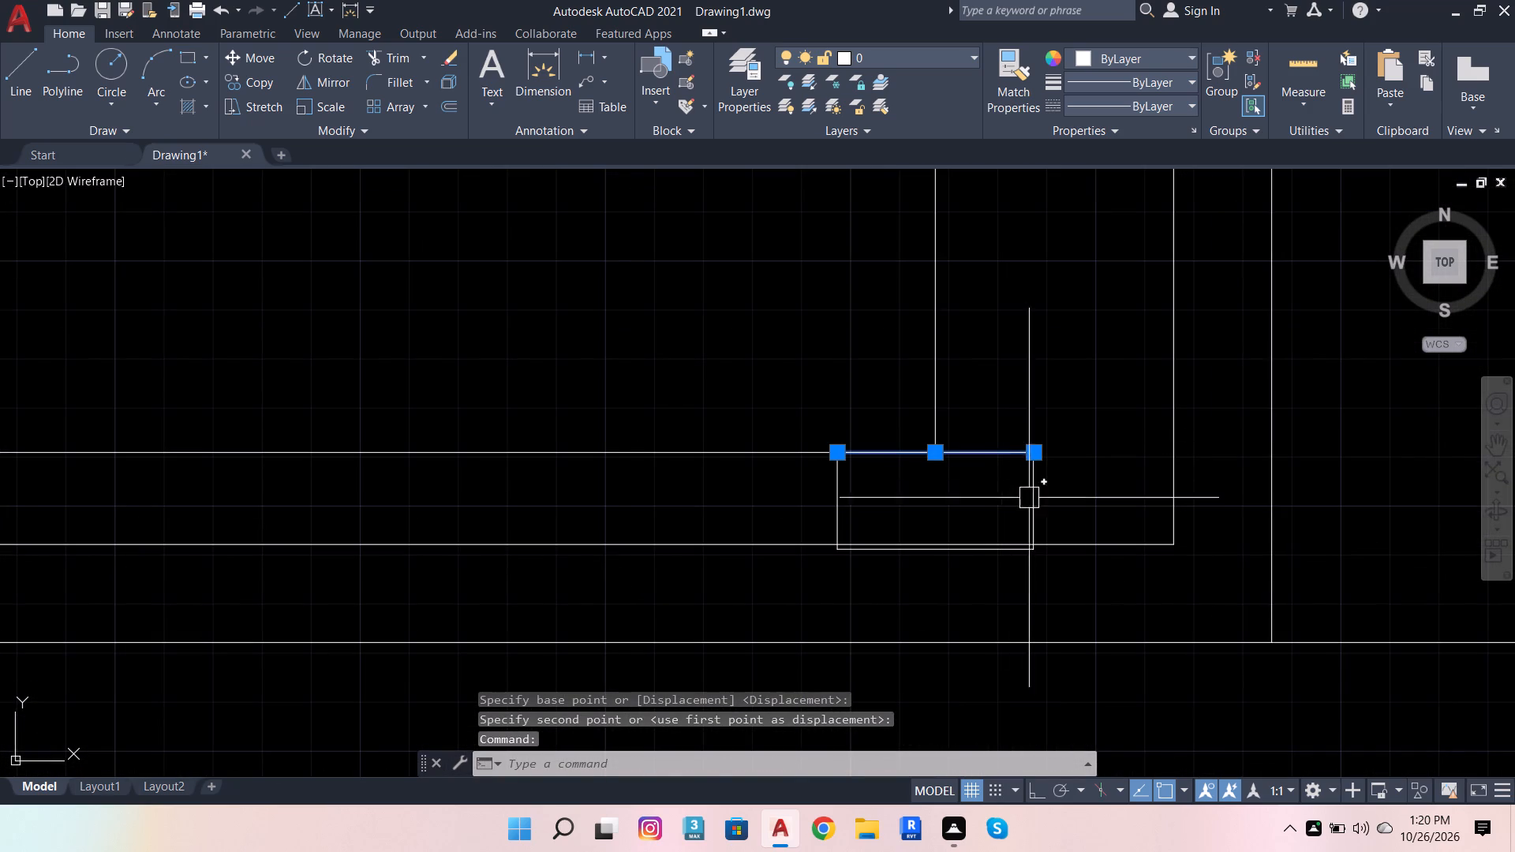
pyautogui.click(1038, 503)
pyautogui.scroll(4, 993, 568)
pyautogui.click(858, 467)
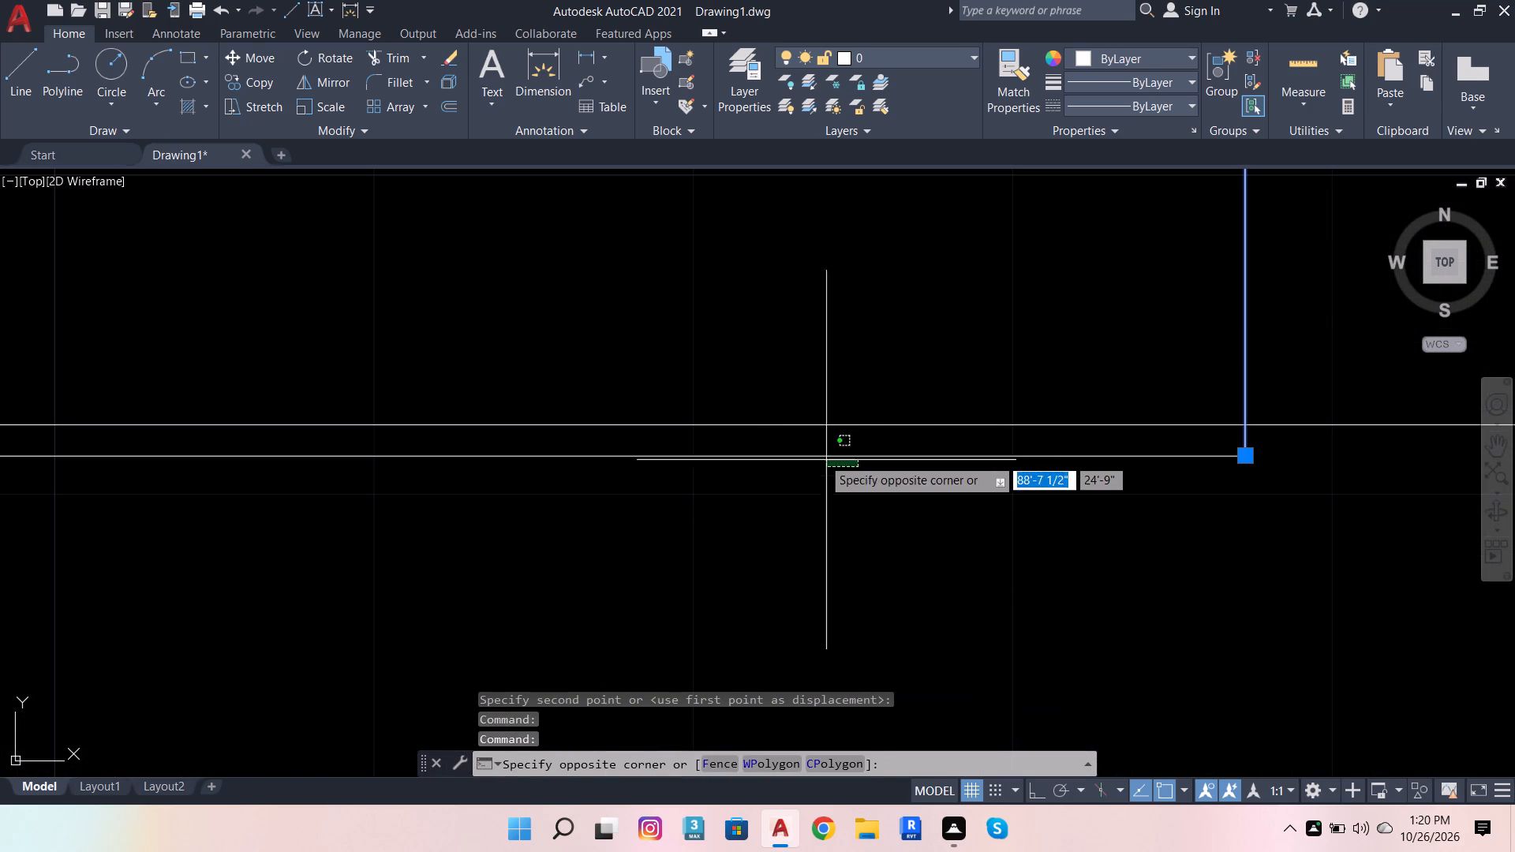
pyautogui.click(770, 447)
pyautogui.scroll(-3, 868, 566)
pyautogui.click(689, 462)
pyautogui.click(566, 435)
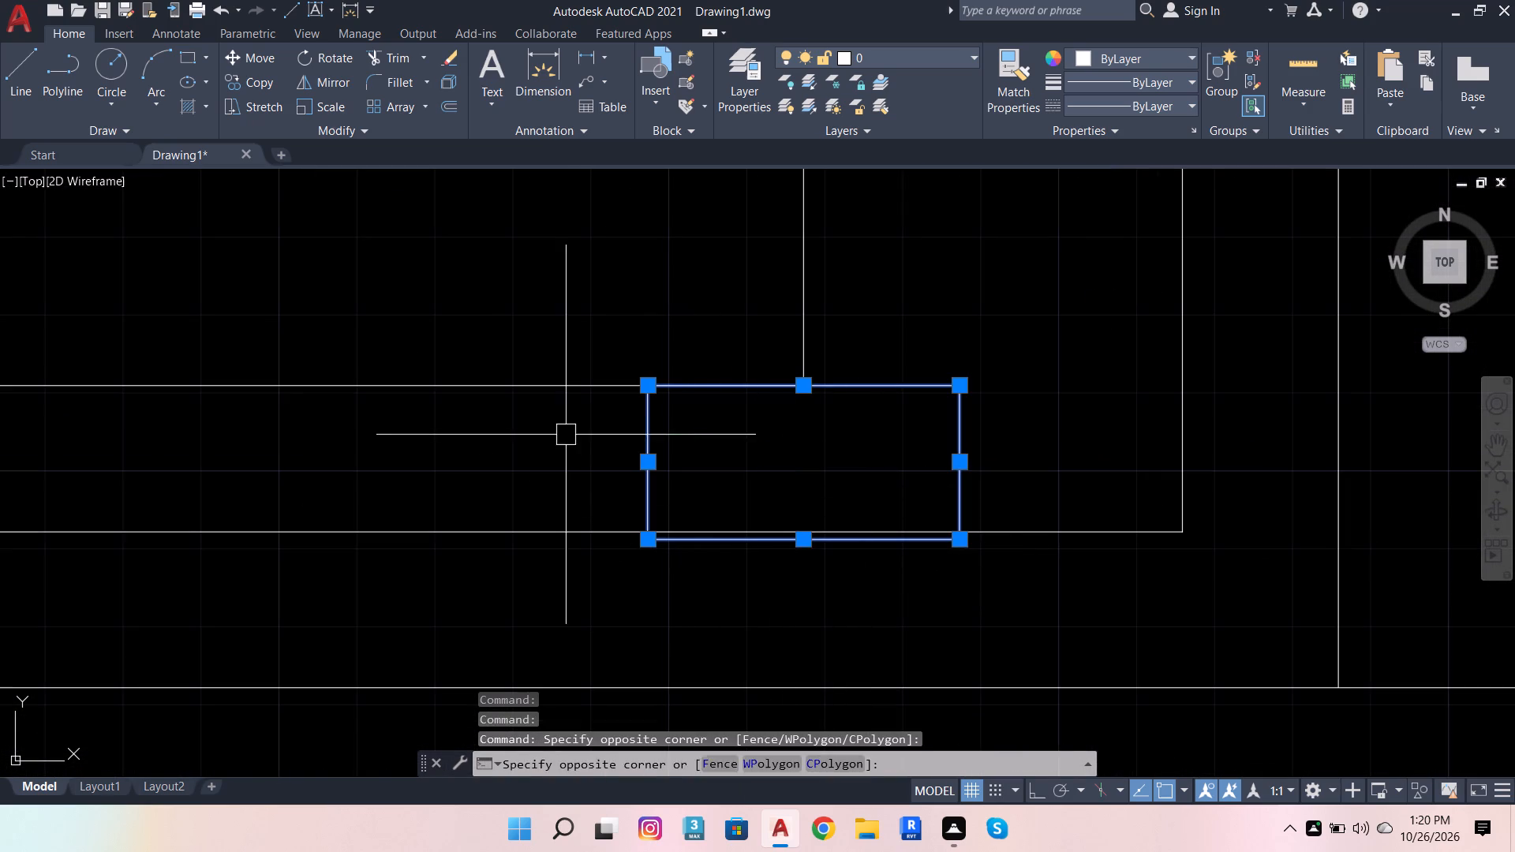
pyautogui.click(244, 54)
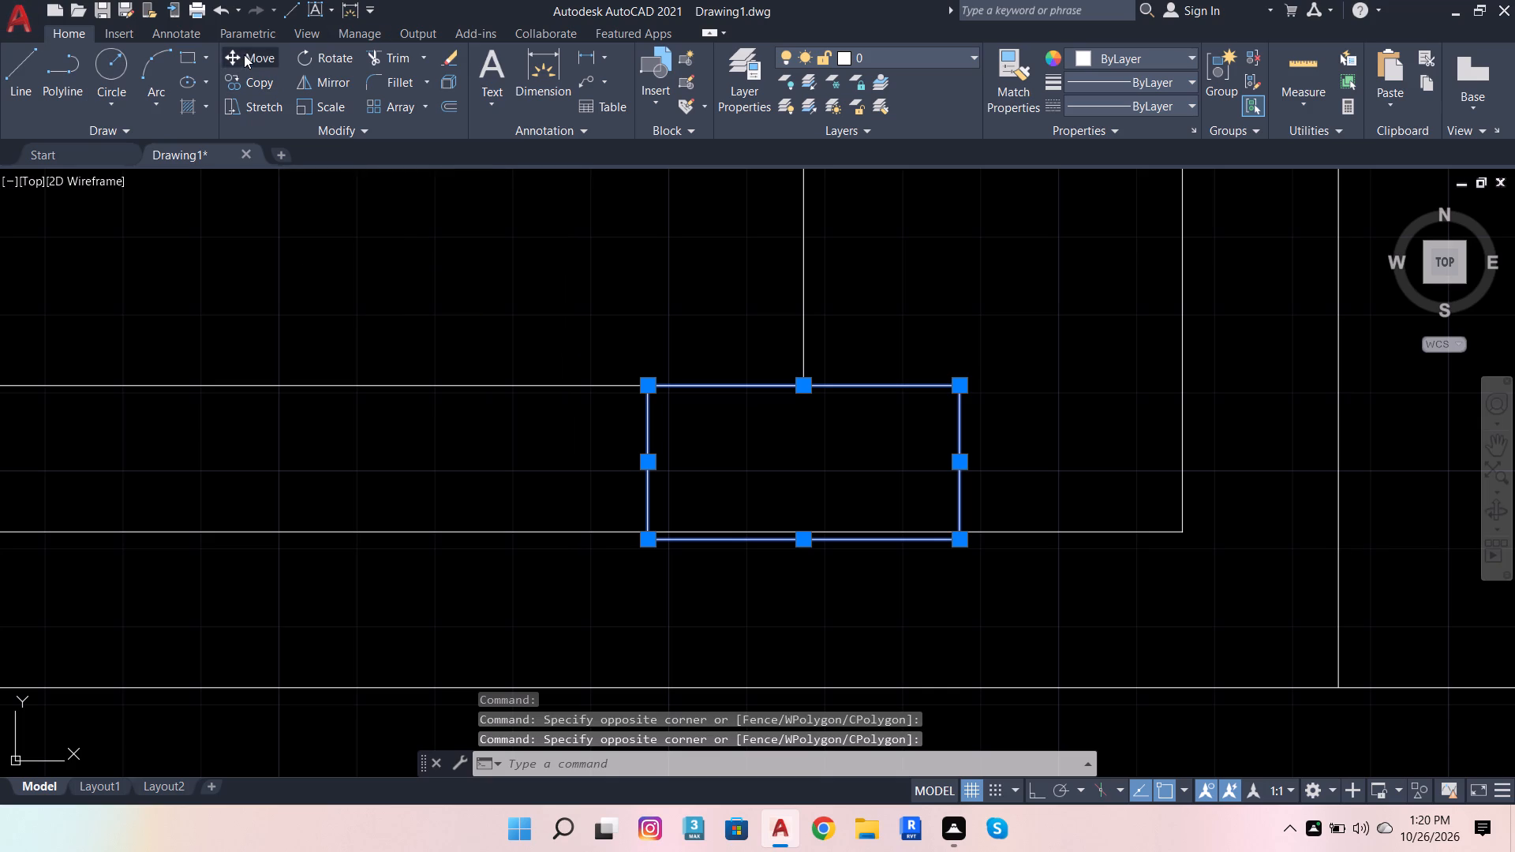
pyautogui.keyDown('shift'); pyautogui.rightClick(780, 656); pyautogui.keyUp('shift')
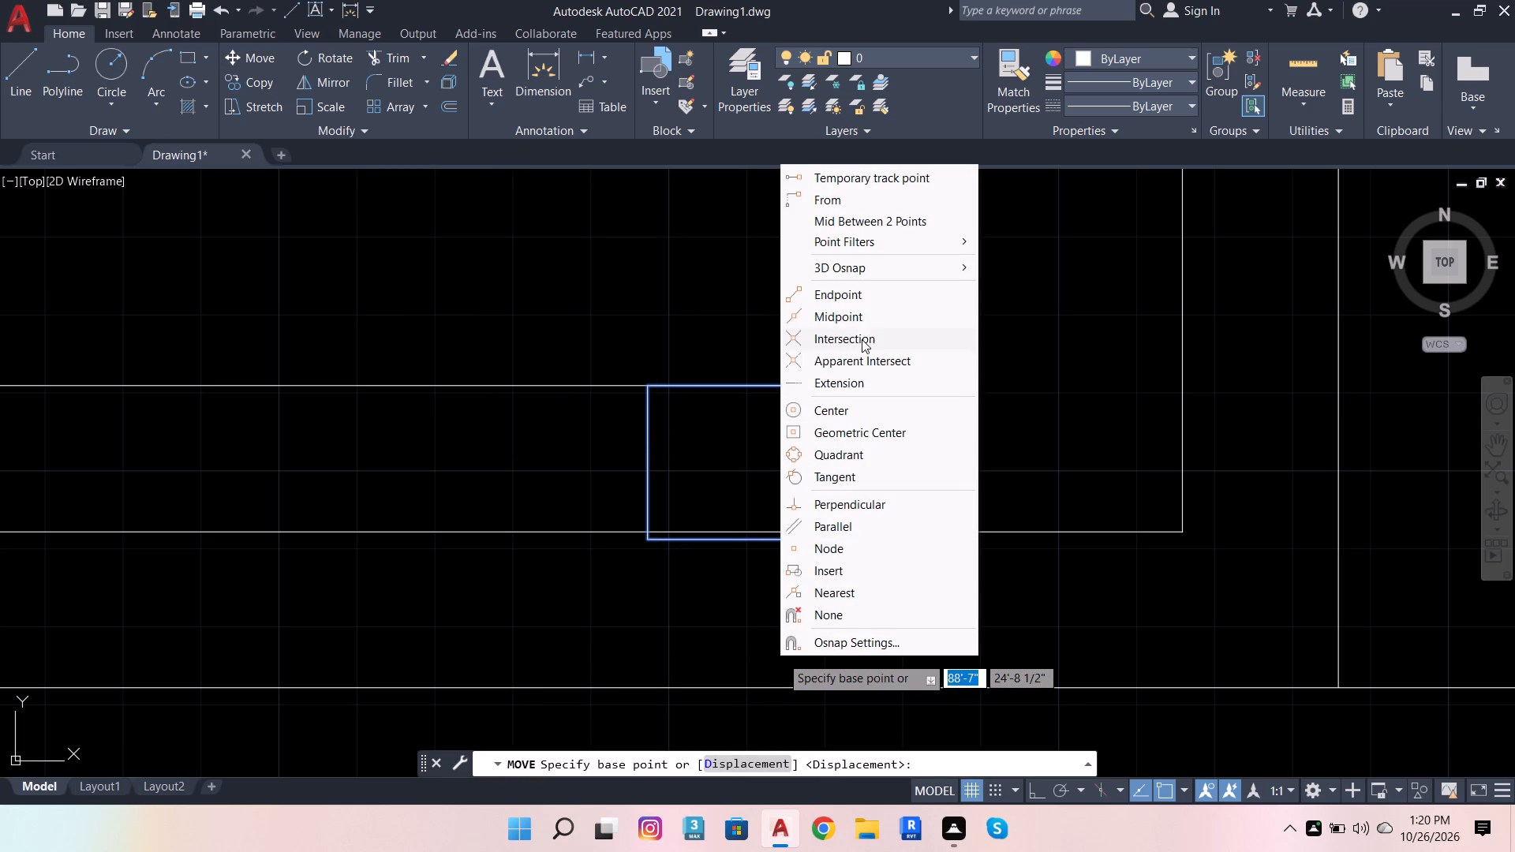
pyautogui.click(870, 317)
pyautogui.click(800, 544)
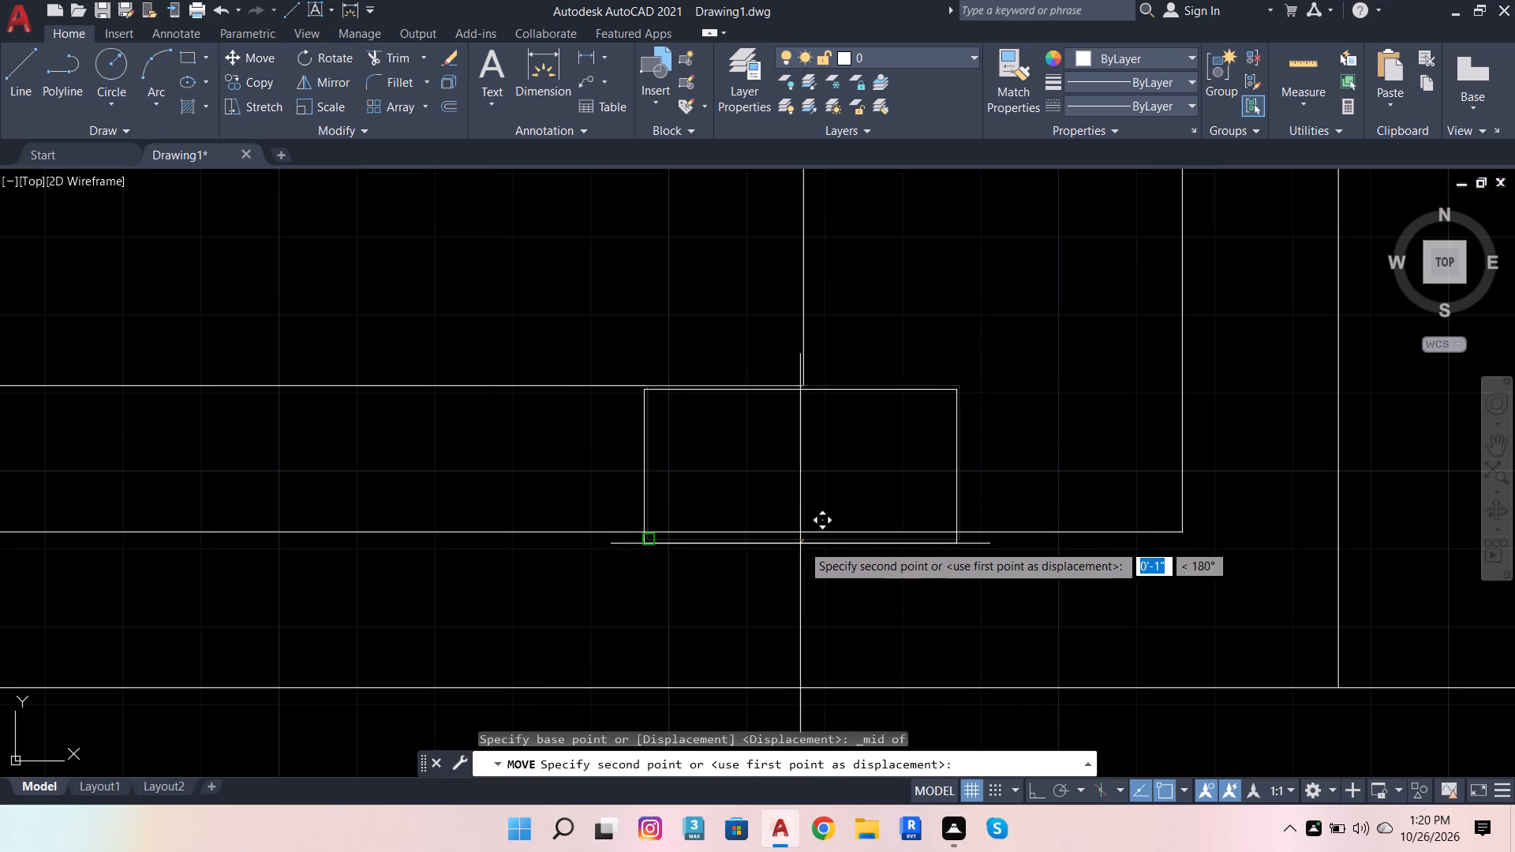
pyautogui.scroll(-4, 809, 551)
pyautogui.scroll(3, 798, 434)
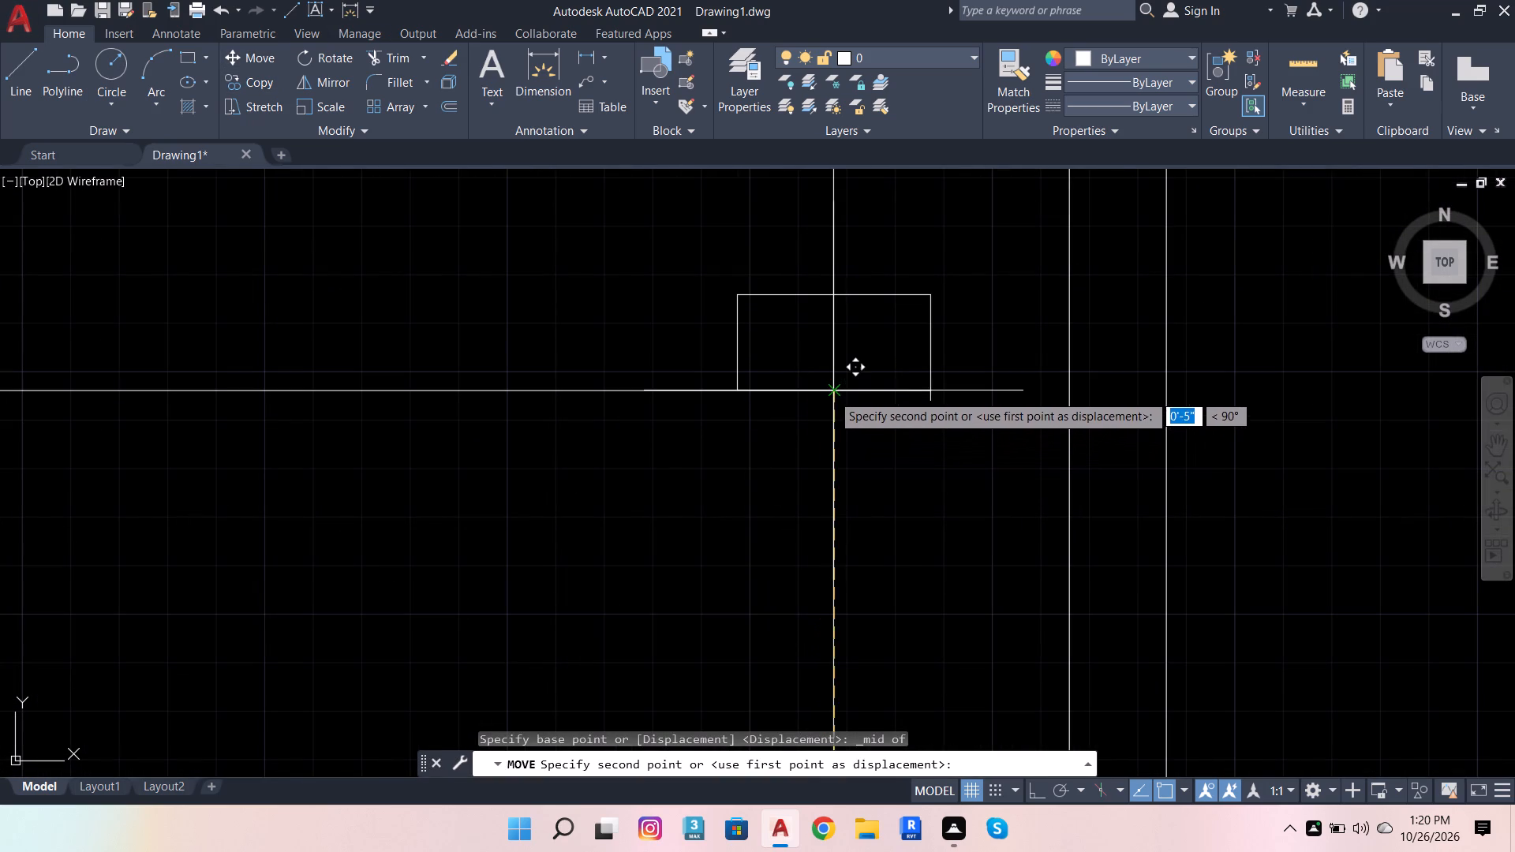
pyautogui.click(832, 392)
pyautogui.scroll(-2, 854, 456)
pyautogui.scroll(3, 865, 454)
pyautogui.press('Escape')
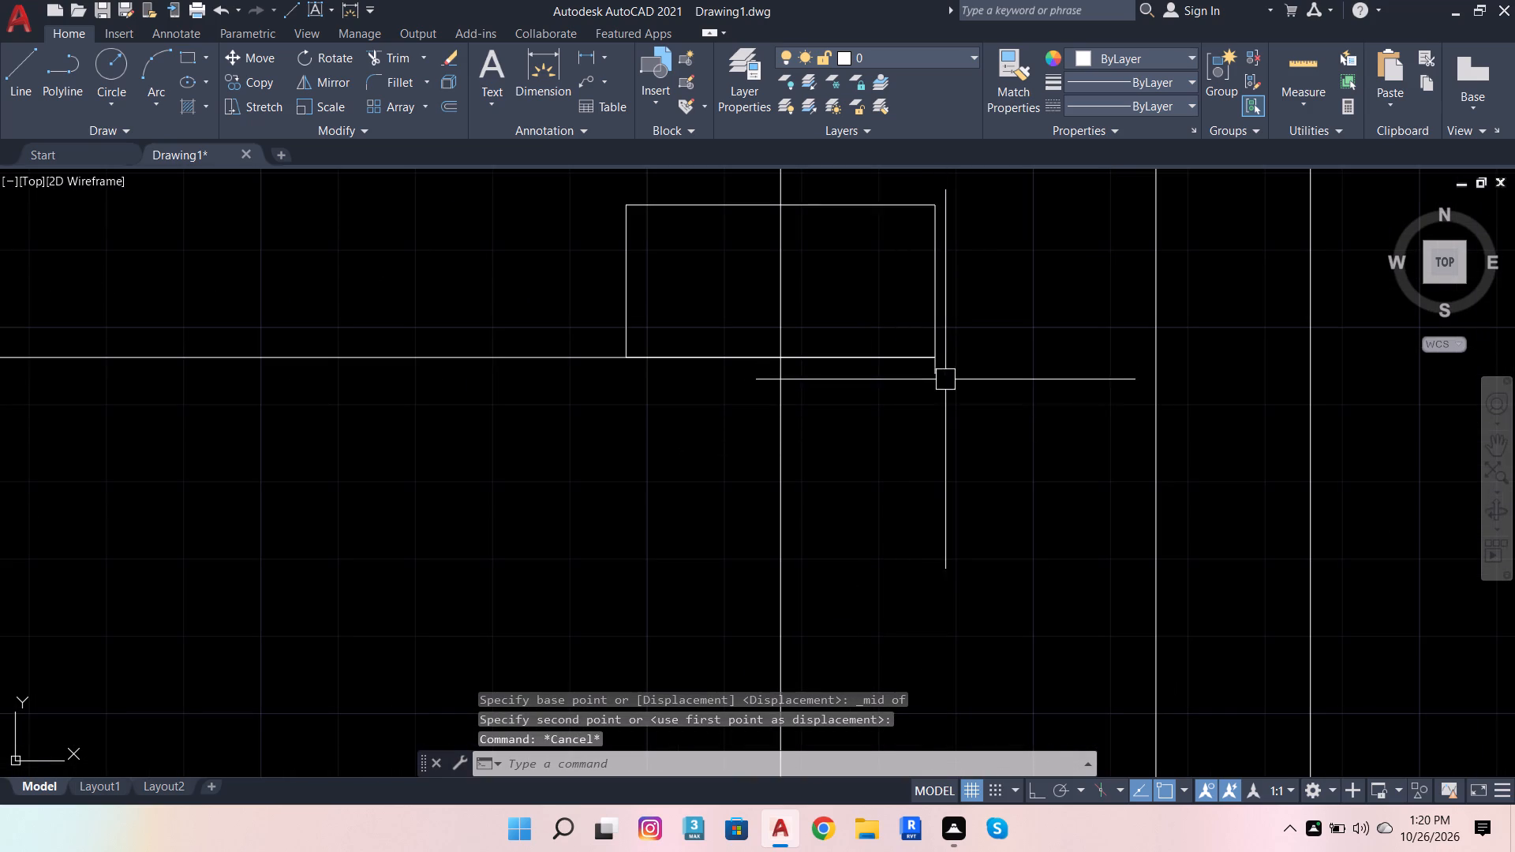
# Erase the two horizontal guide lines in the railing's end panel and the short stub at the lower one's end.
pyautogui.click(942, 376)
pyautogui.scroll(-6, 959, 443)
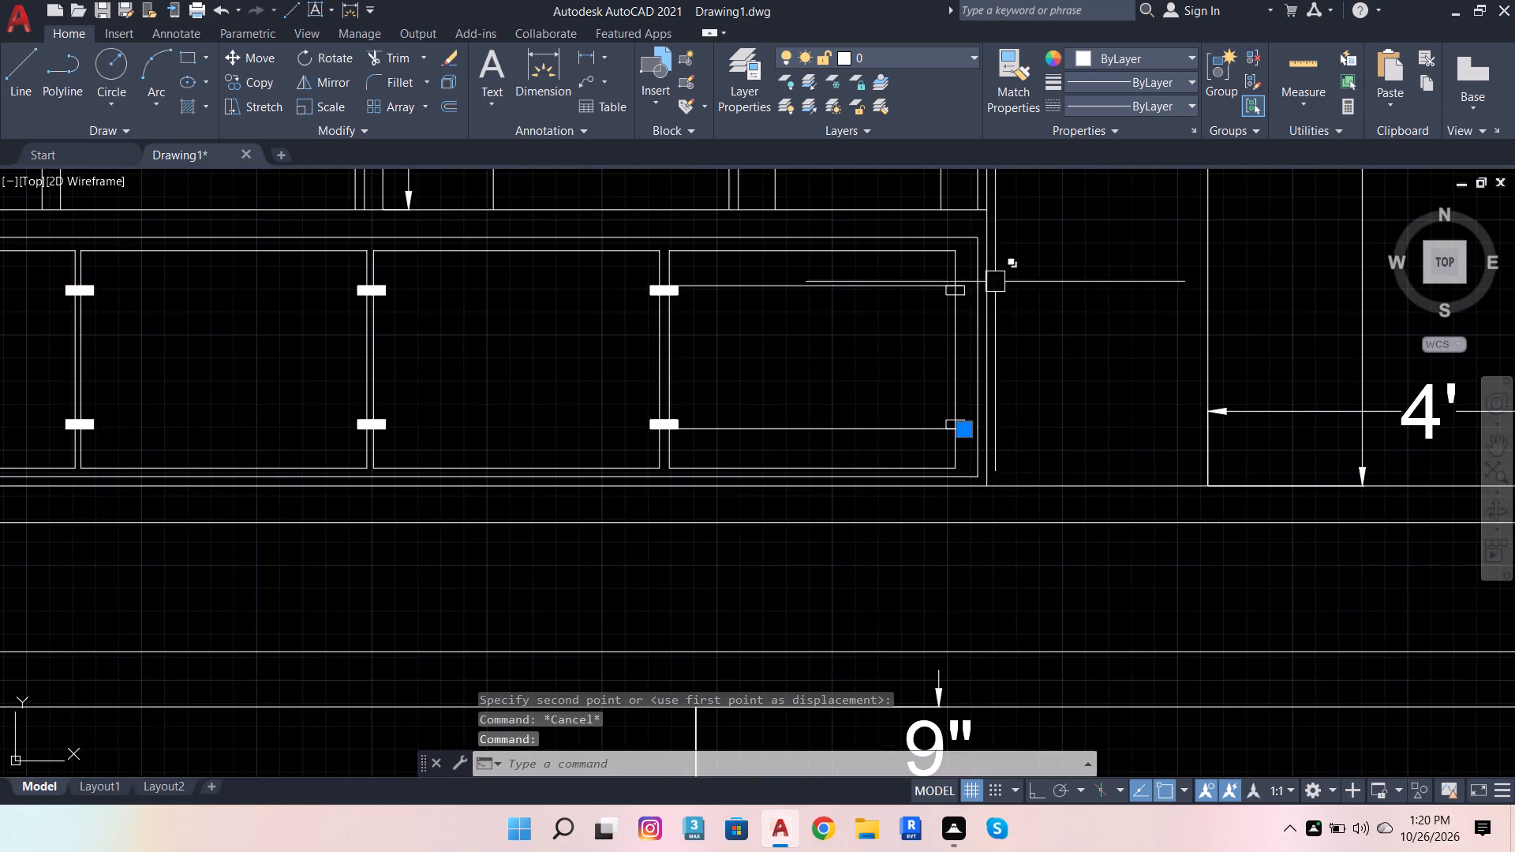
pyautogui.scroll(3, 997, 274)
pyautogui.click(587, 321)
pyautogui.scroll(-3, 640, 349)
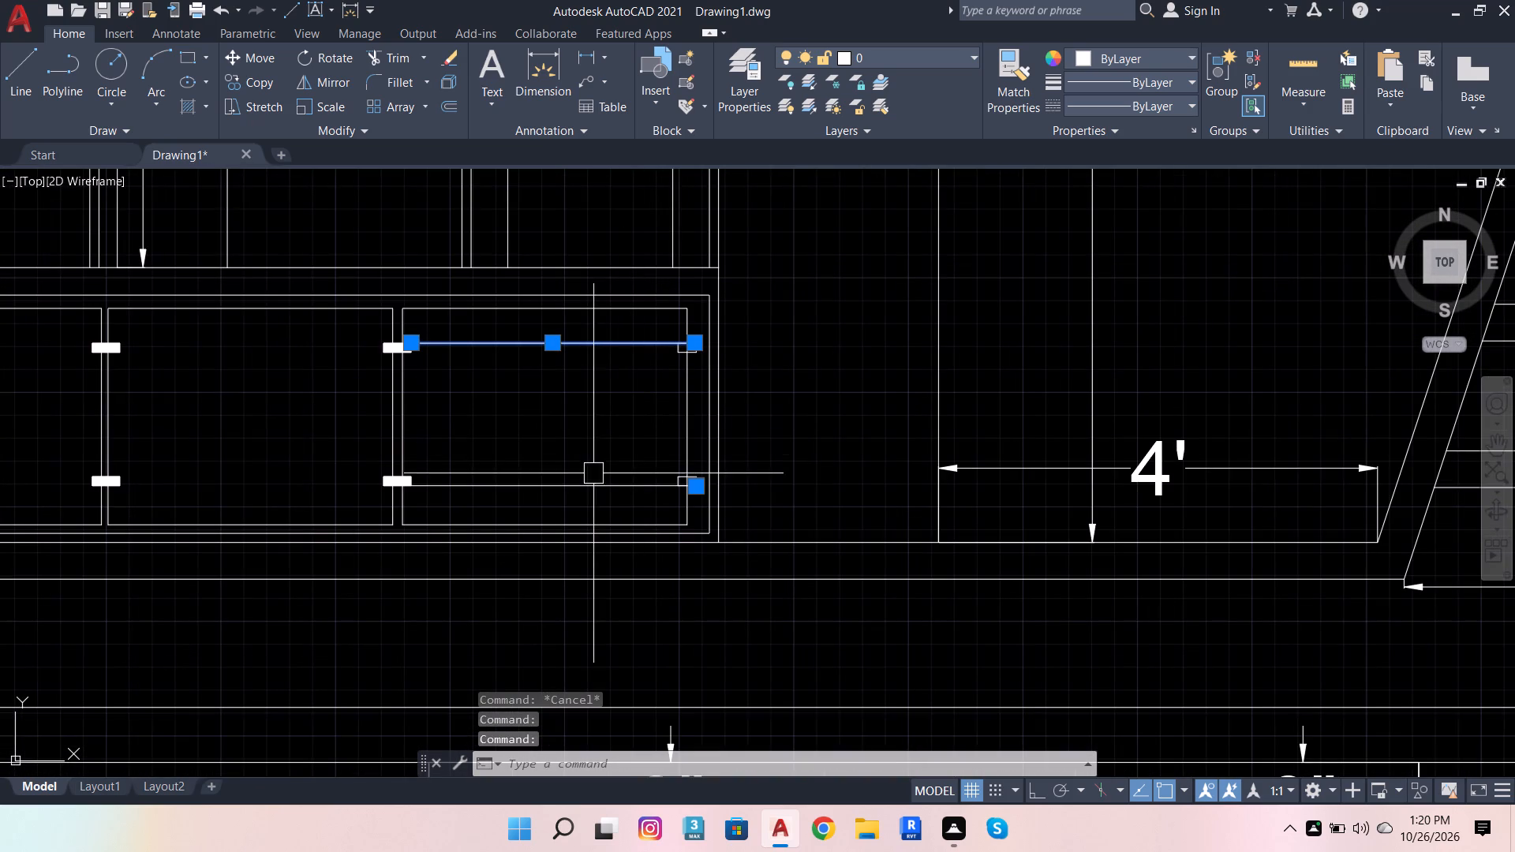
pyautogui.click(600, 483)
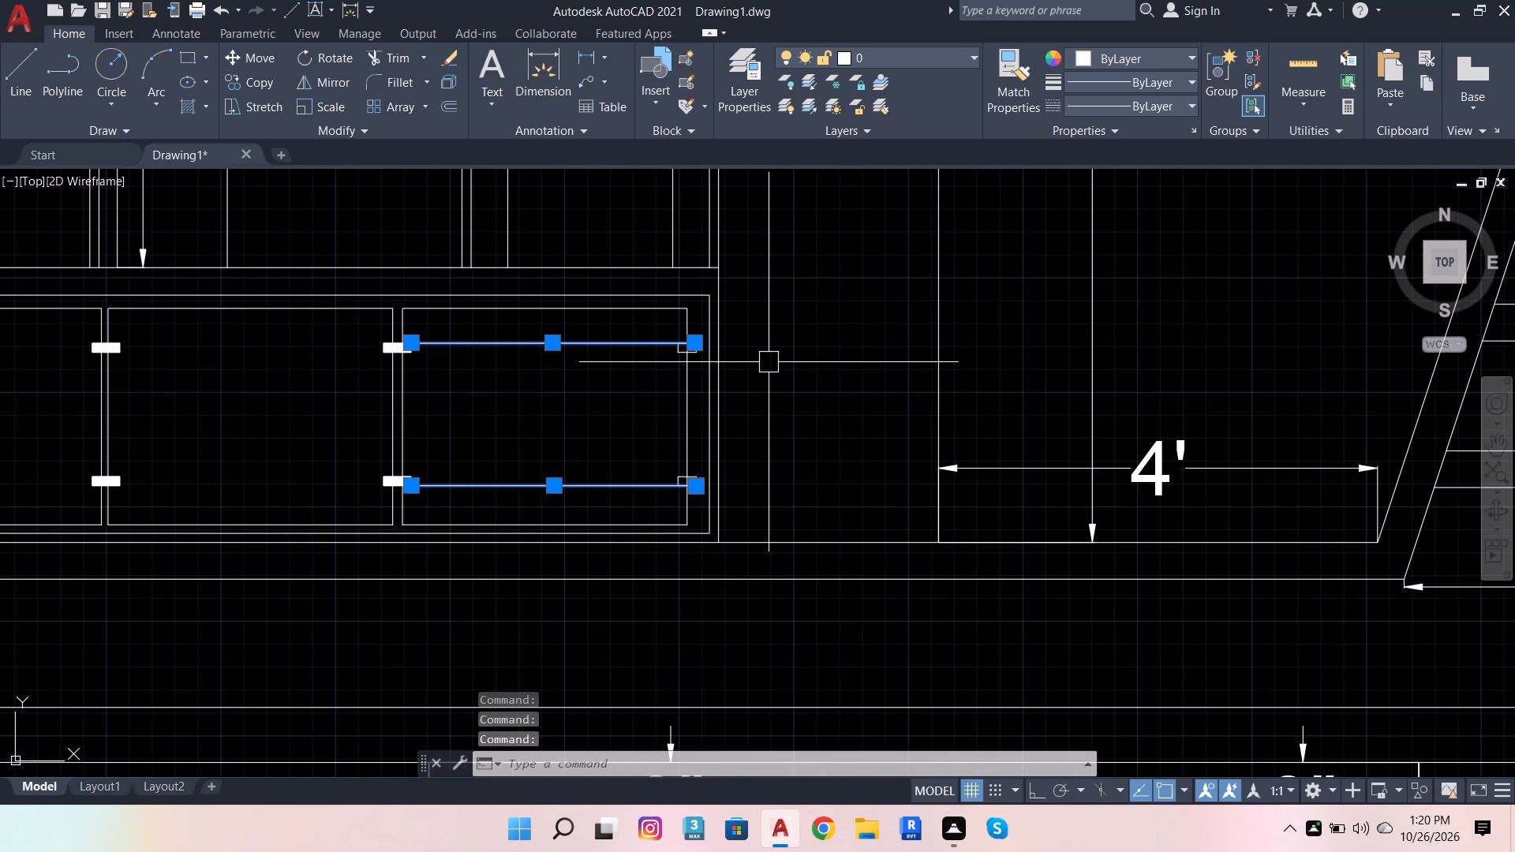
pyautogui.hotkey('shift', 'Delete')
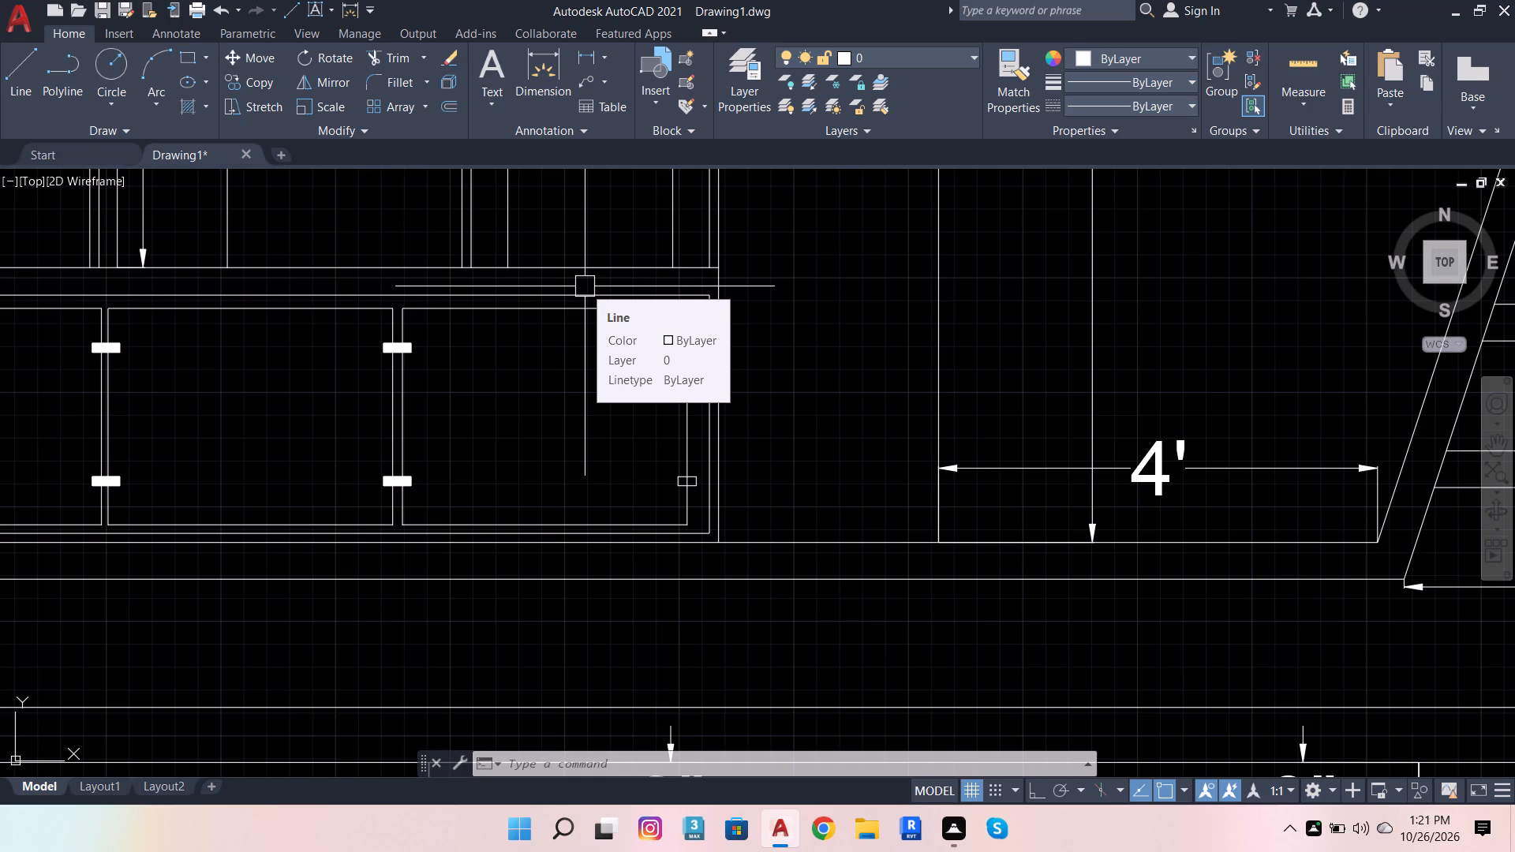
# Erase the spare solid bracket patches and their outlines standing outside the house elevation, beside the 12'-6" dimension.
pyautogui.scroll(-4, 788, 323)
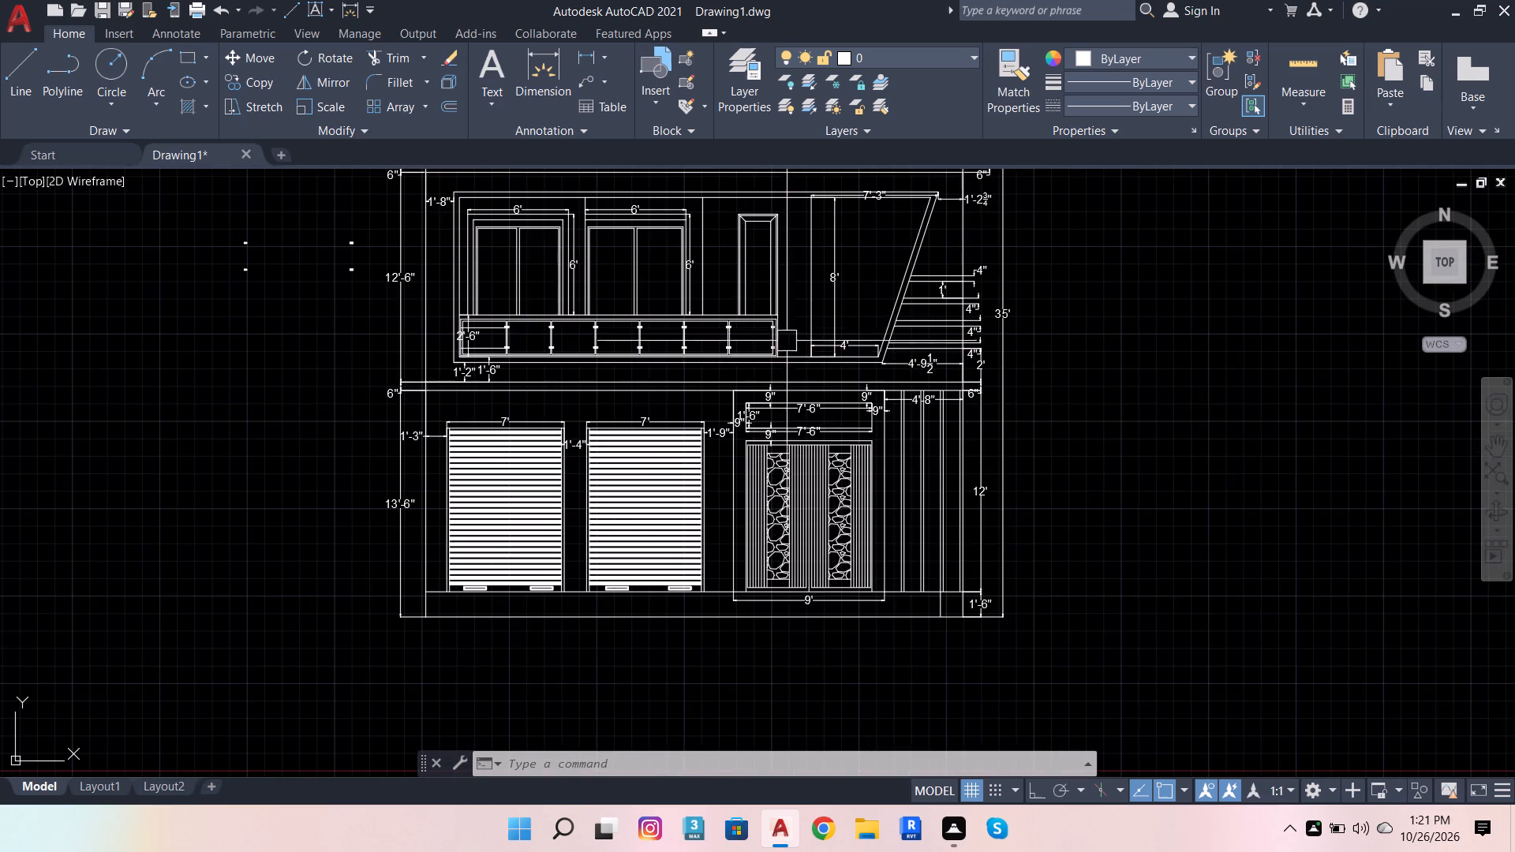
pyautogui.scroll(3, 460, 348)
pyautogui.scroll(-4, 480, 368)
pyautogui.scroll(2, 356, 301)
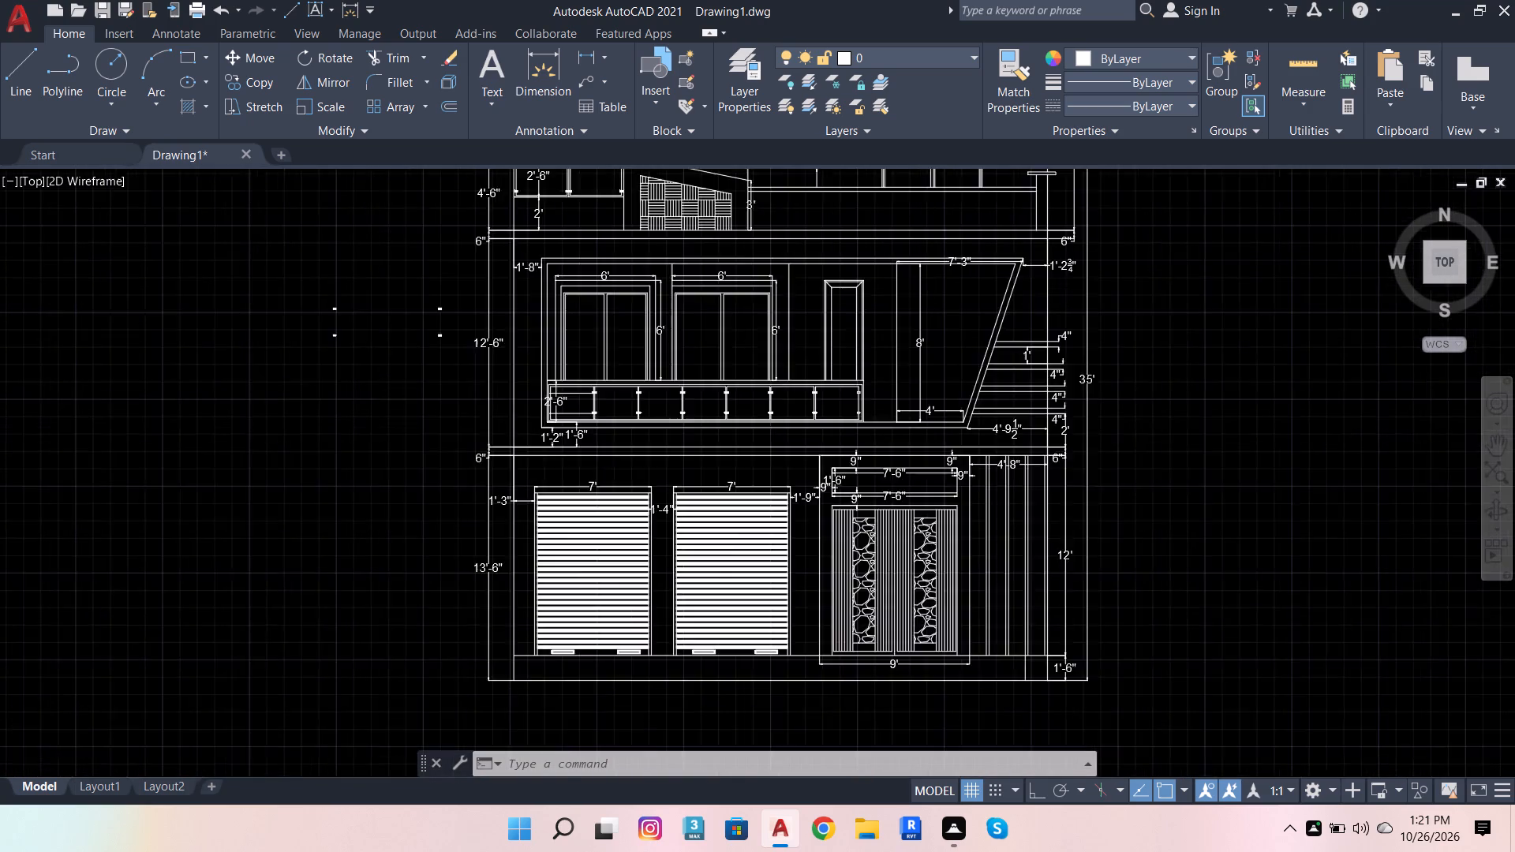
pyautogui.scroll(2, 464, 327)
pyautogui.scroll(-3, 572, 398)
pyautogui.scroll(2, 564, 391)
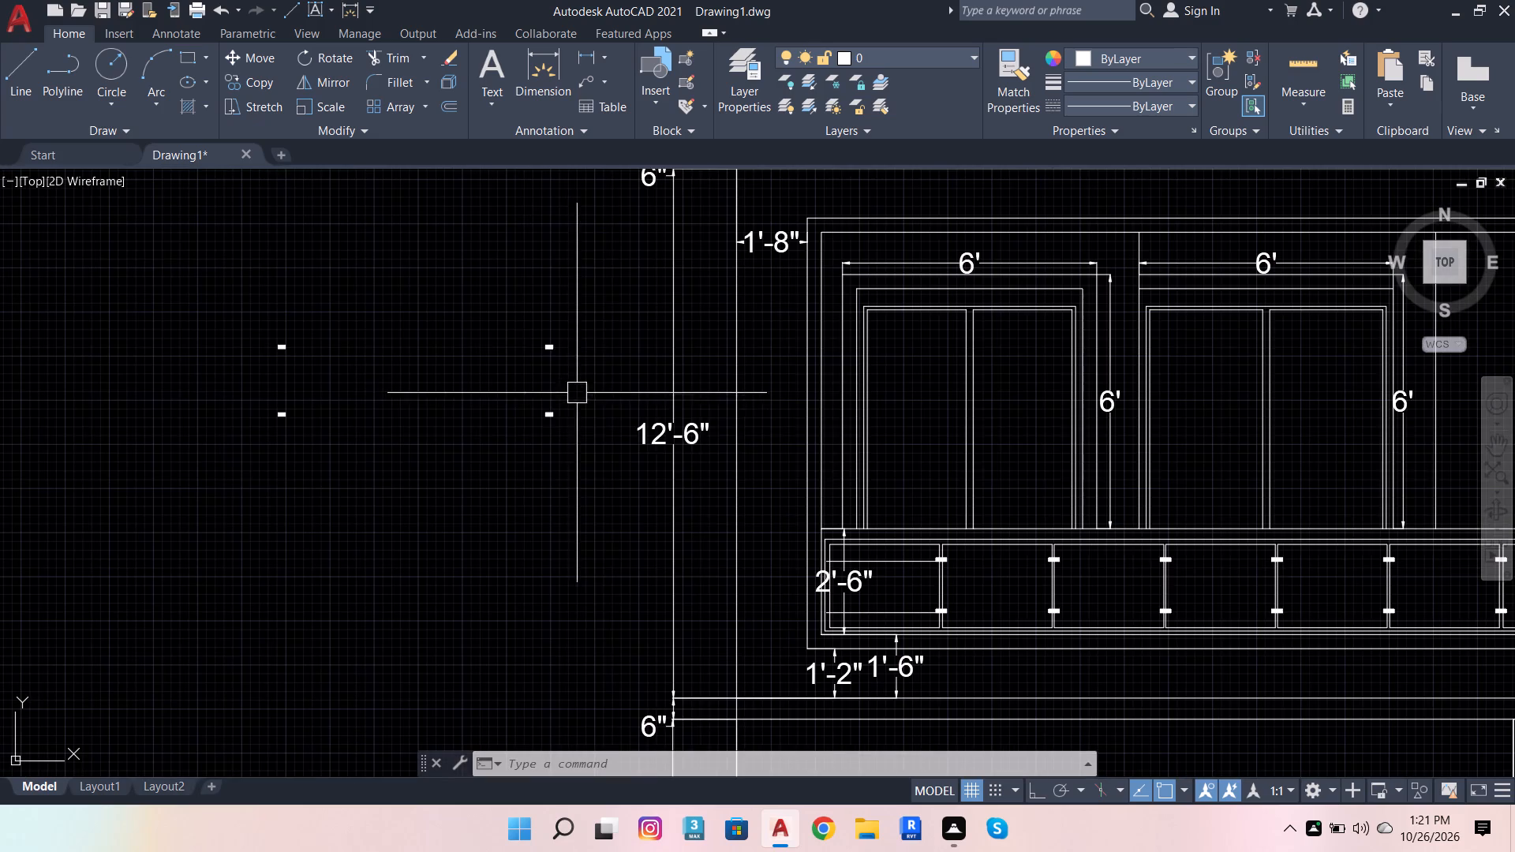
pyautogui.moveTo(590, 441); pyautogui.dragTo(601, 434)
pyautogui.click(172, 278)
pyautogui.scroll(-5, 370, 354)
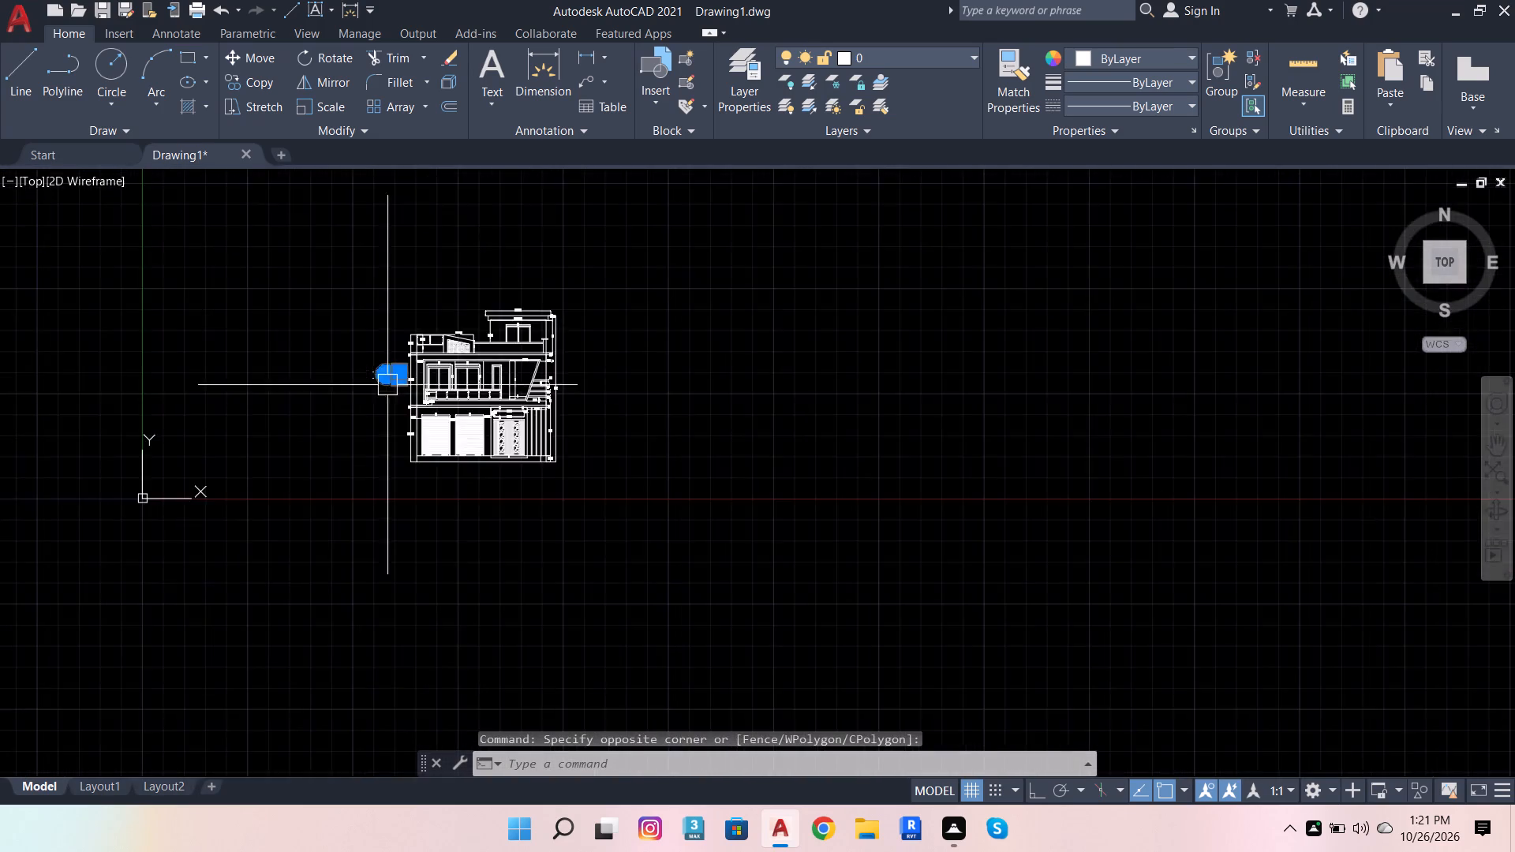
pyautogui.scroll(5, 383, 394)
pyautogui.click(335, 364)
pyautogui.scroll(-4, 349, 380)
pyautogui.click(264, 322)
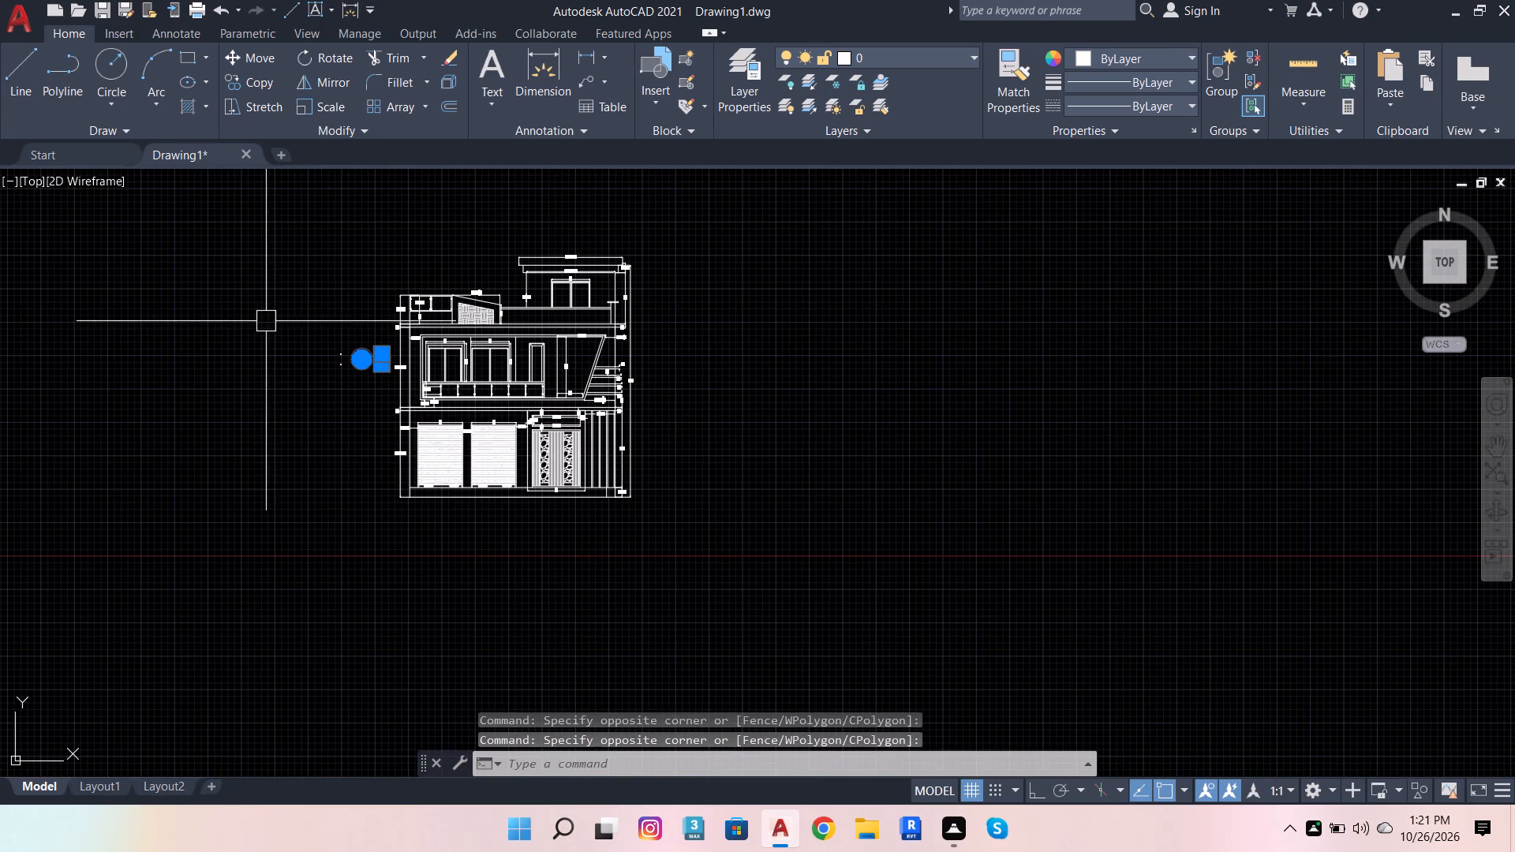
pyautogui.scroll(-2, 355, 418)
pyautogui.keyDown('shift'); pyautogui.scroll(5, 391, 389); pyautogui.keyUp('shift')
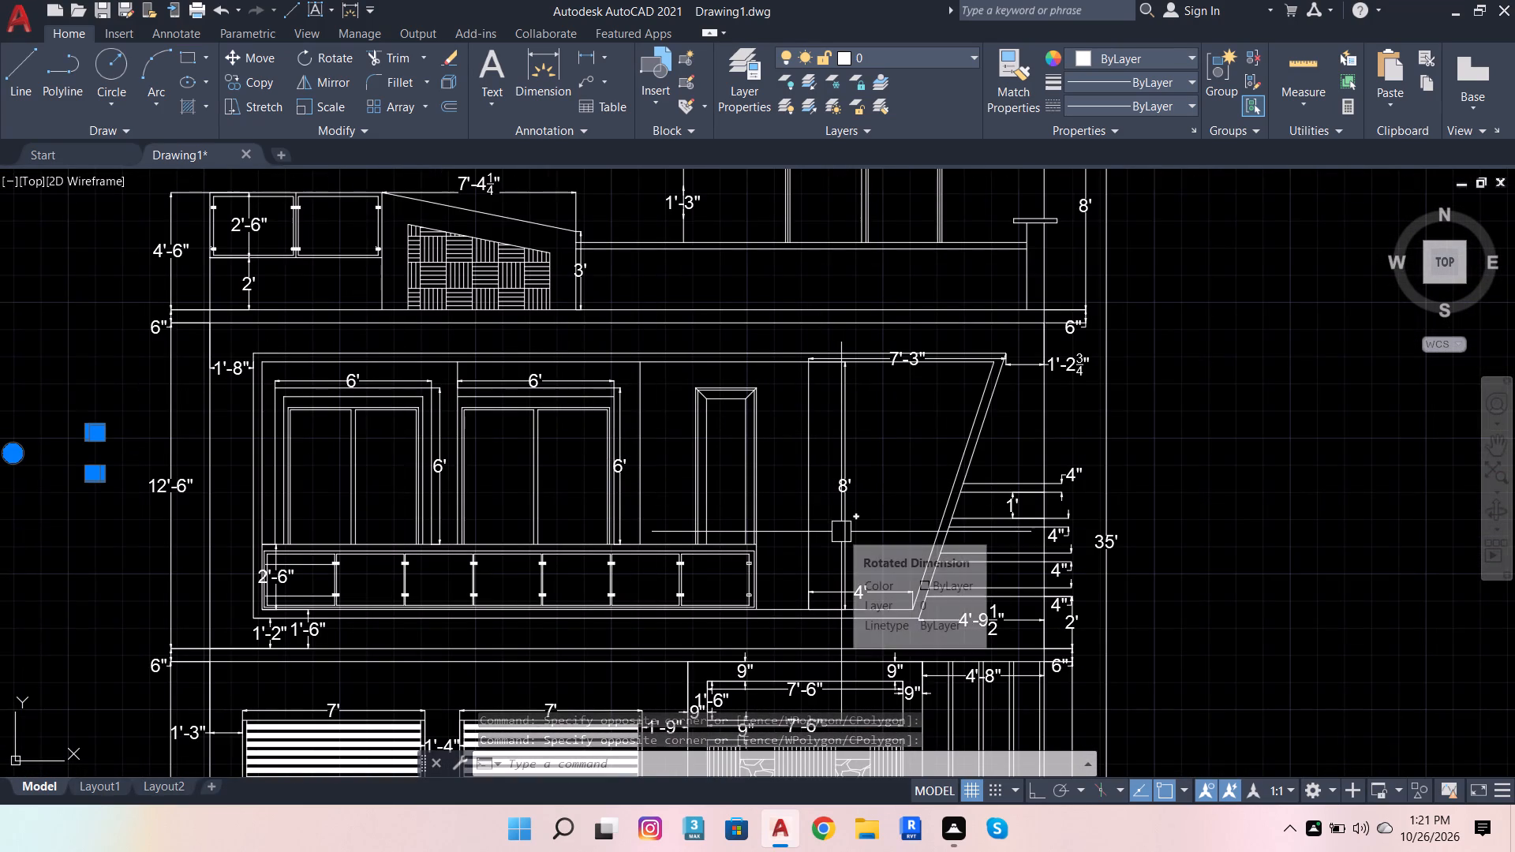
pyautogui.press('Delete')
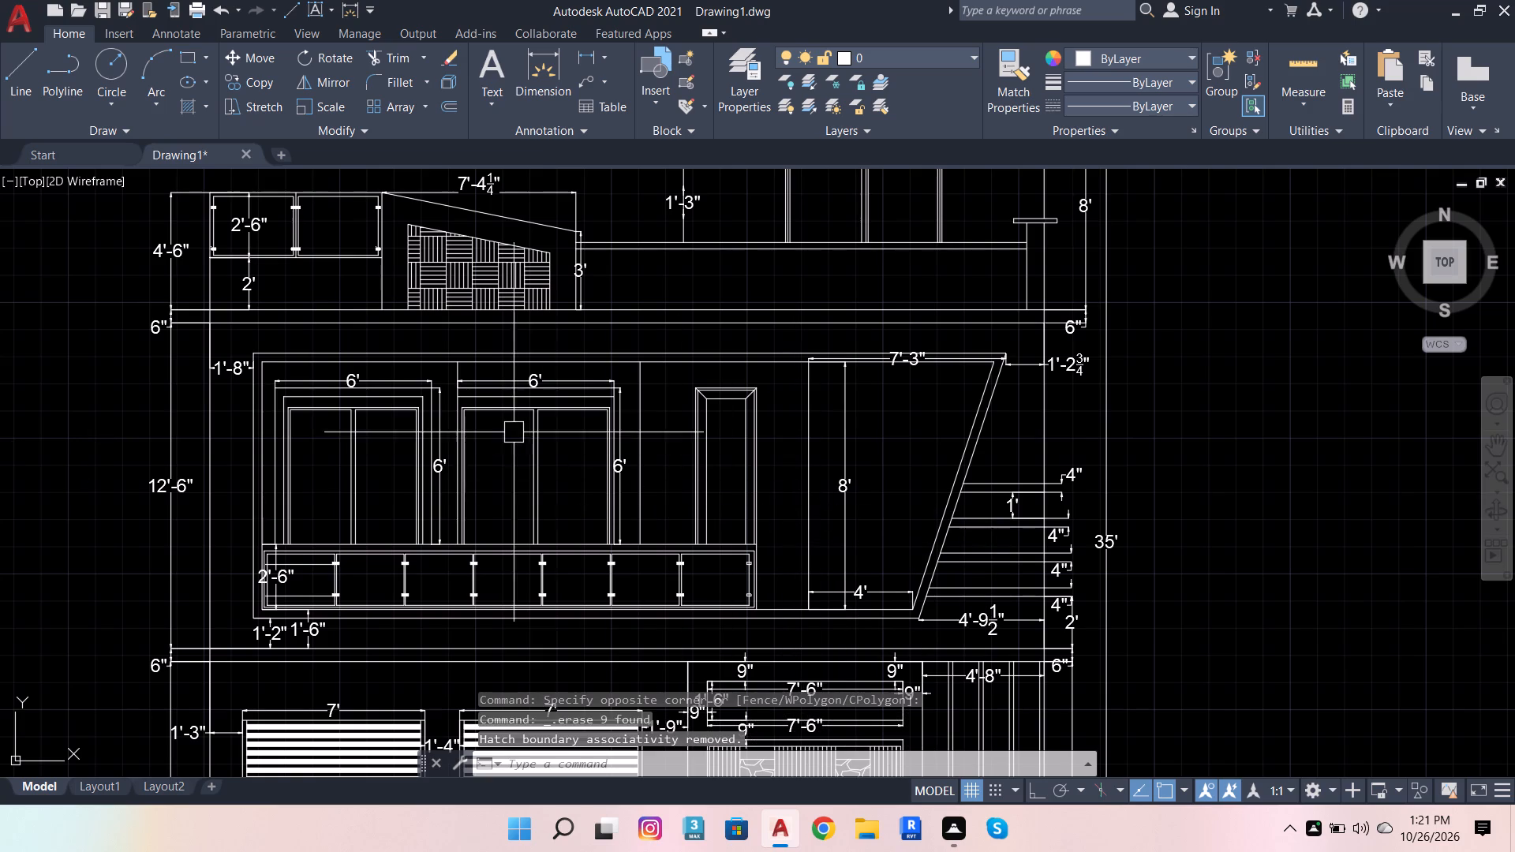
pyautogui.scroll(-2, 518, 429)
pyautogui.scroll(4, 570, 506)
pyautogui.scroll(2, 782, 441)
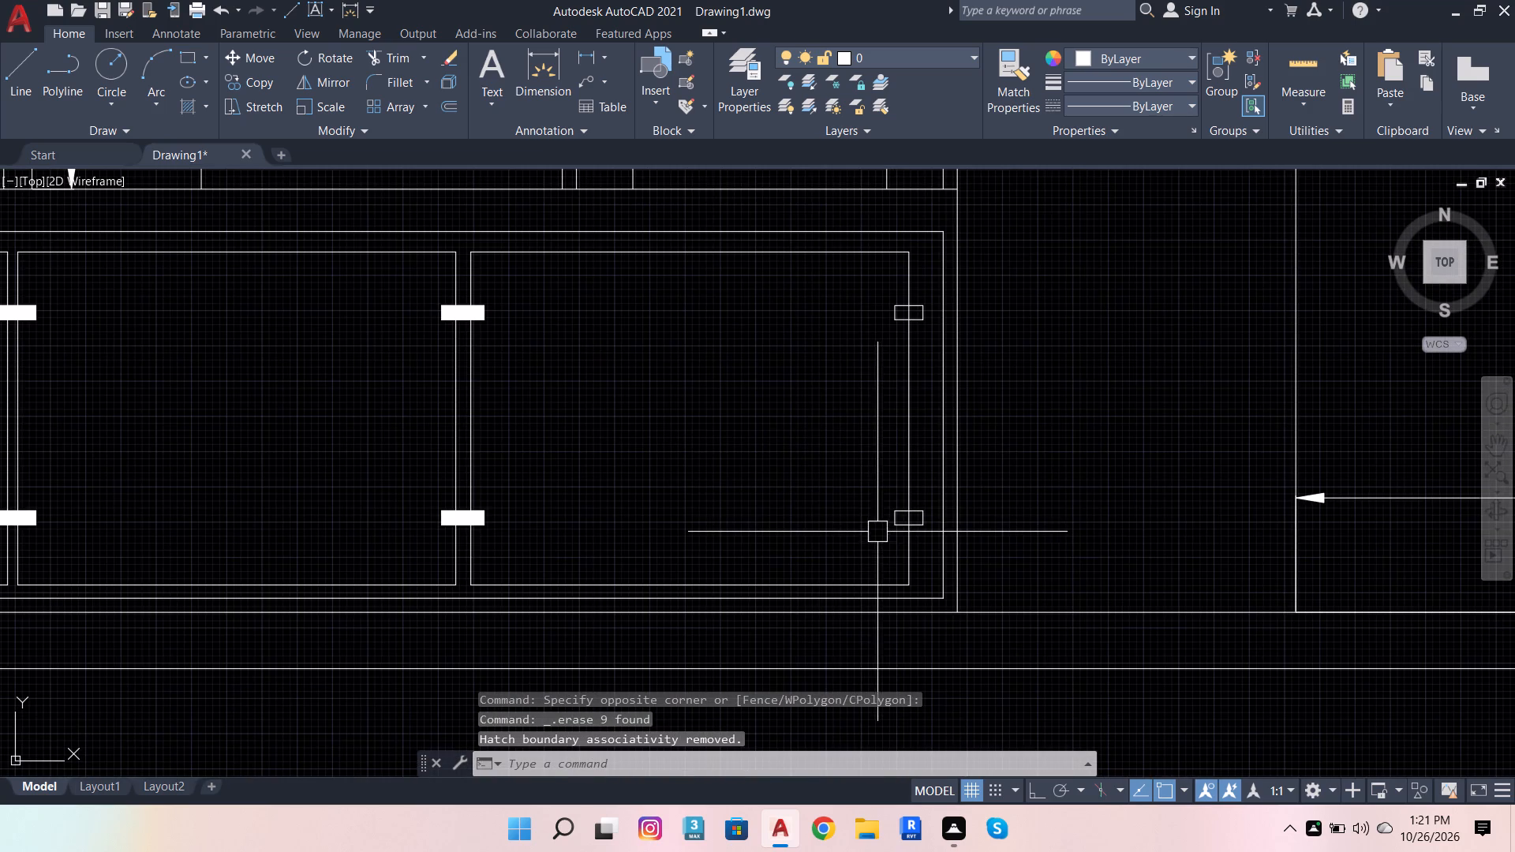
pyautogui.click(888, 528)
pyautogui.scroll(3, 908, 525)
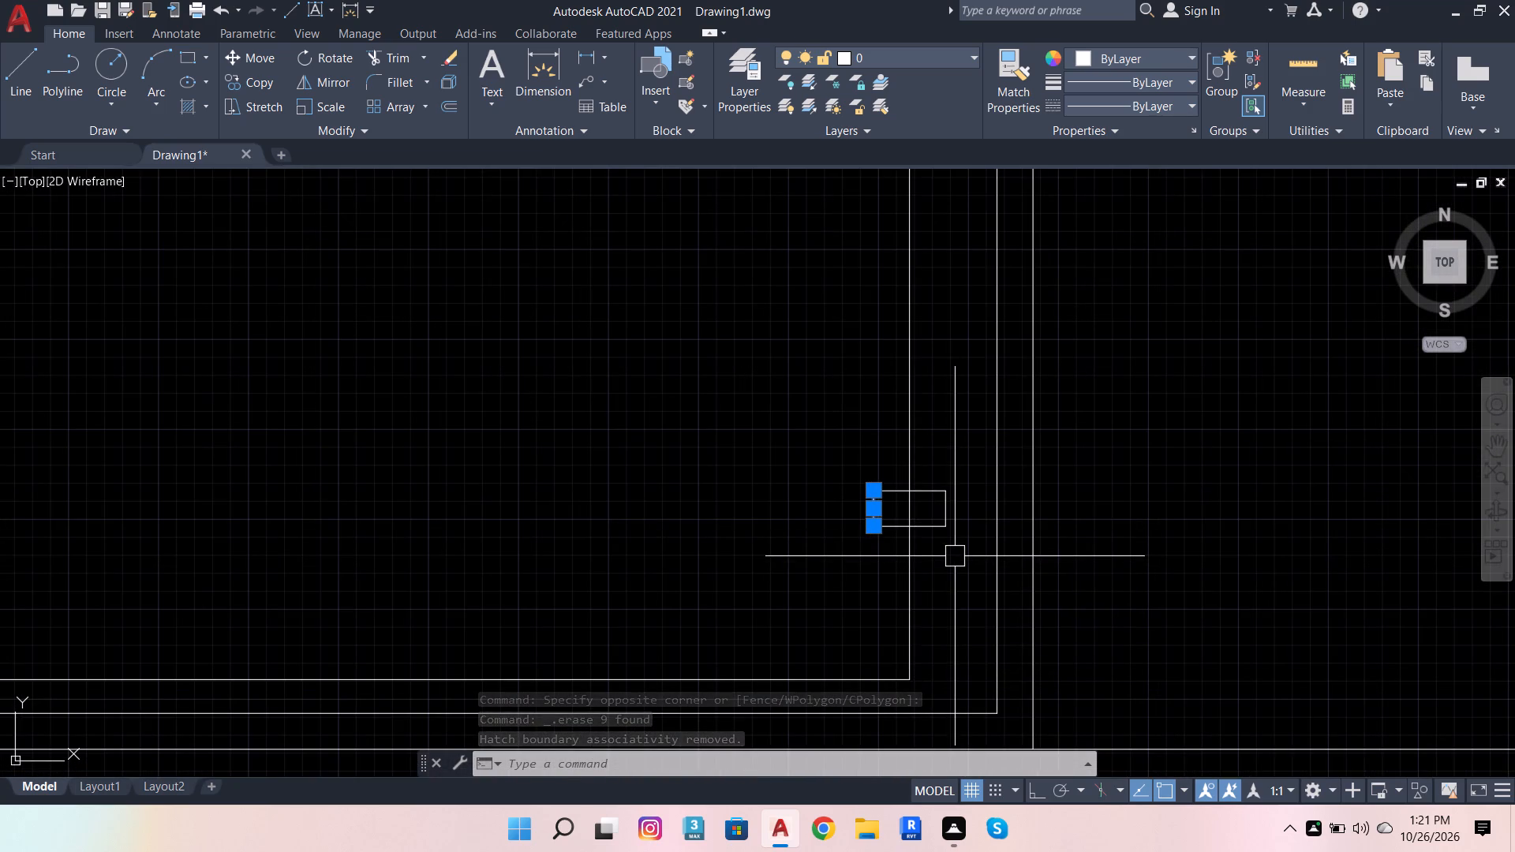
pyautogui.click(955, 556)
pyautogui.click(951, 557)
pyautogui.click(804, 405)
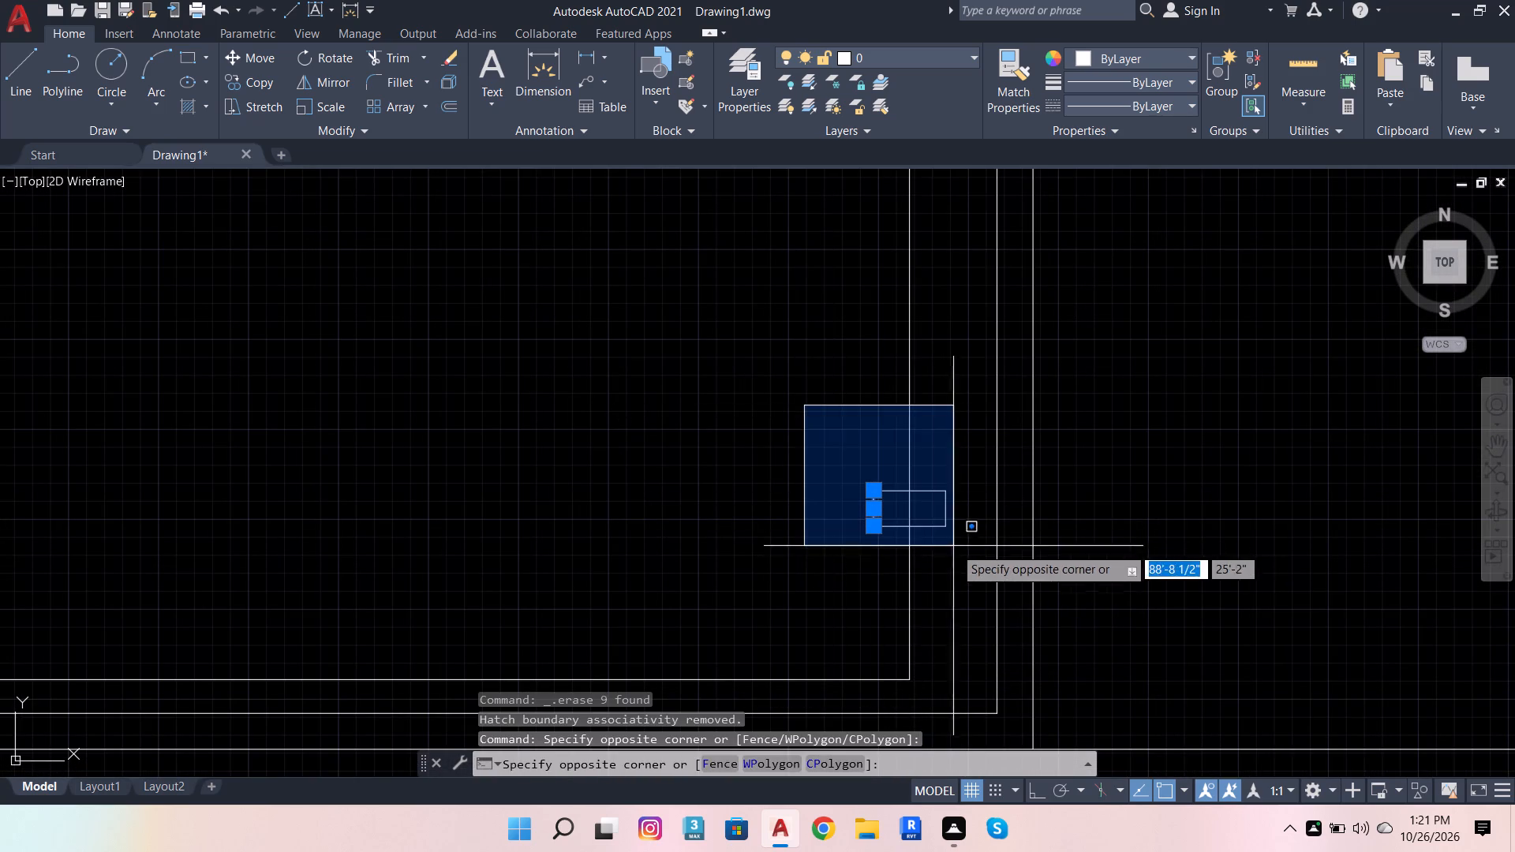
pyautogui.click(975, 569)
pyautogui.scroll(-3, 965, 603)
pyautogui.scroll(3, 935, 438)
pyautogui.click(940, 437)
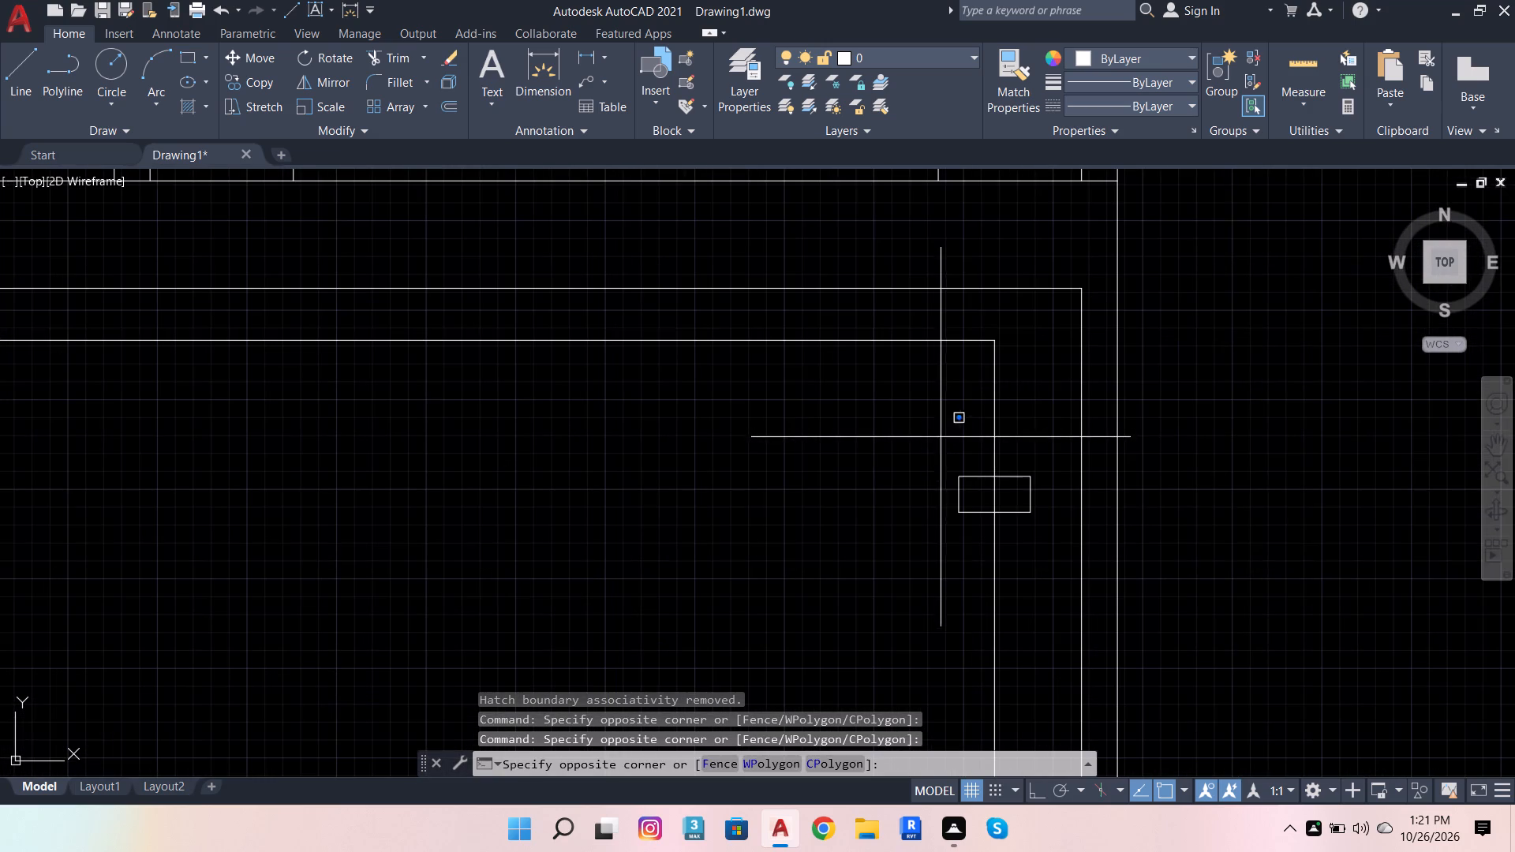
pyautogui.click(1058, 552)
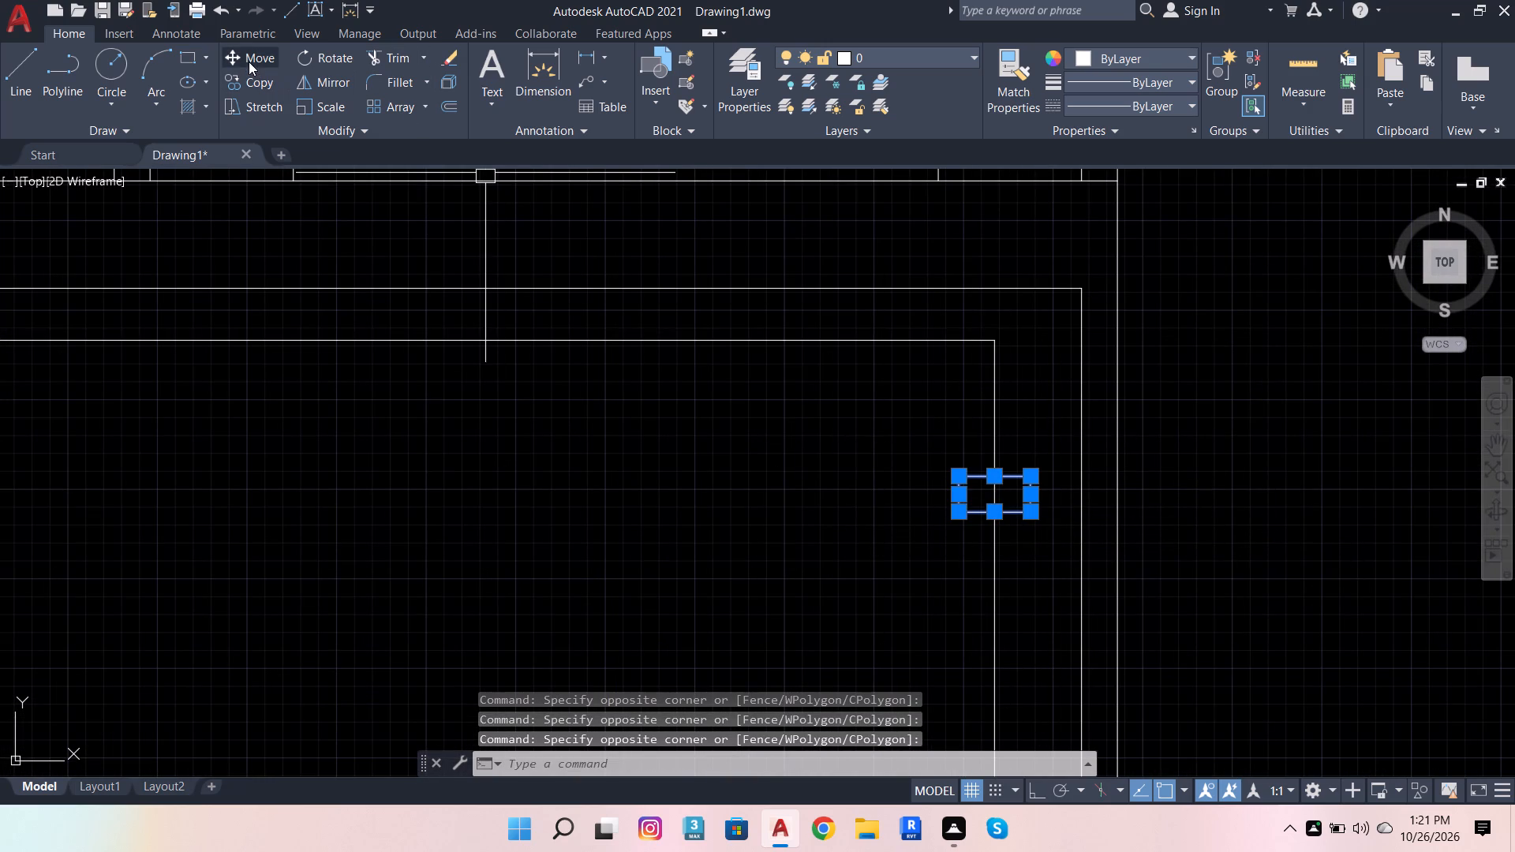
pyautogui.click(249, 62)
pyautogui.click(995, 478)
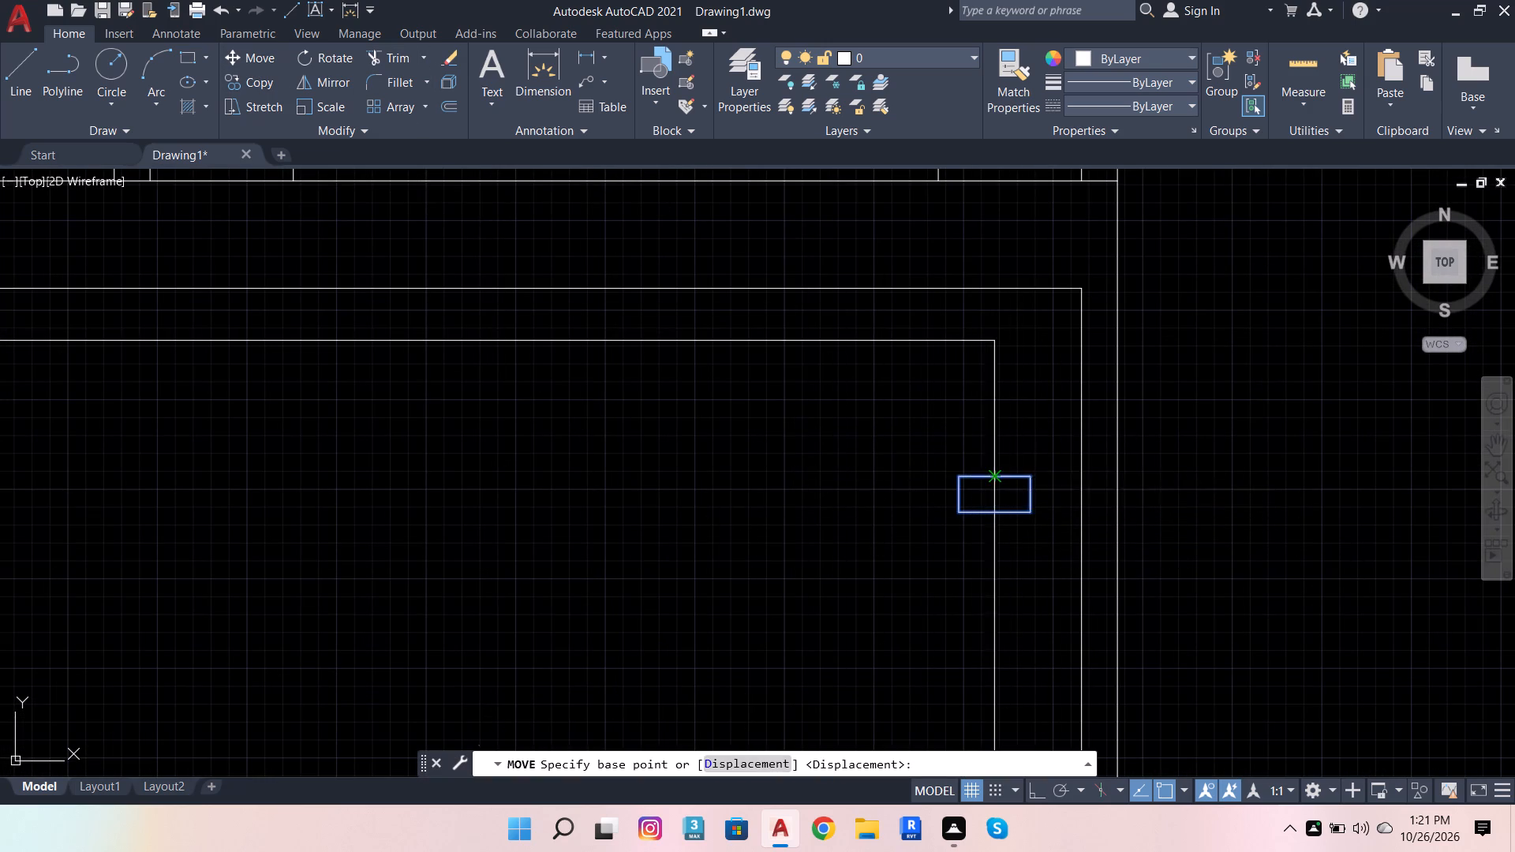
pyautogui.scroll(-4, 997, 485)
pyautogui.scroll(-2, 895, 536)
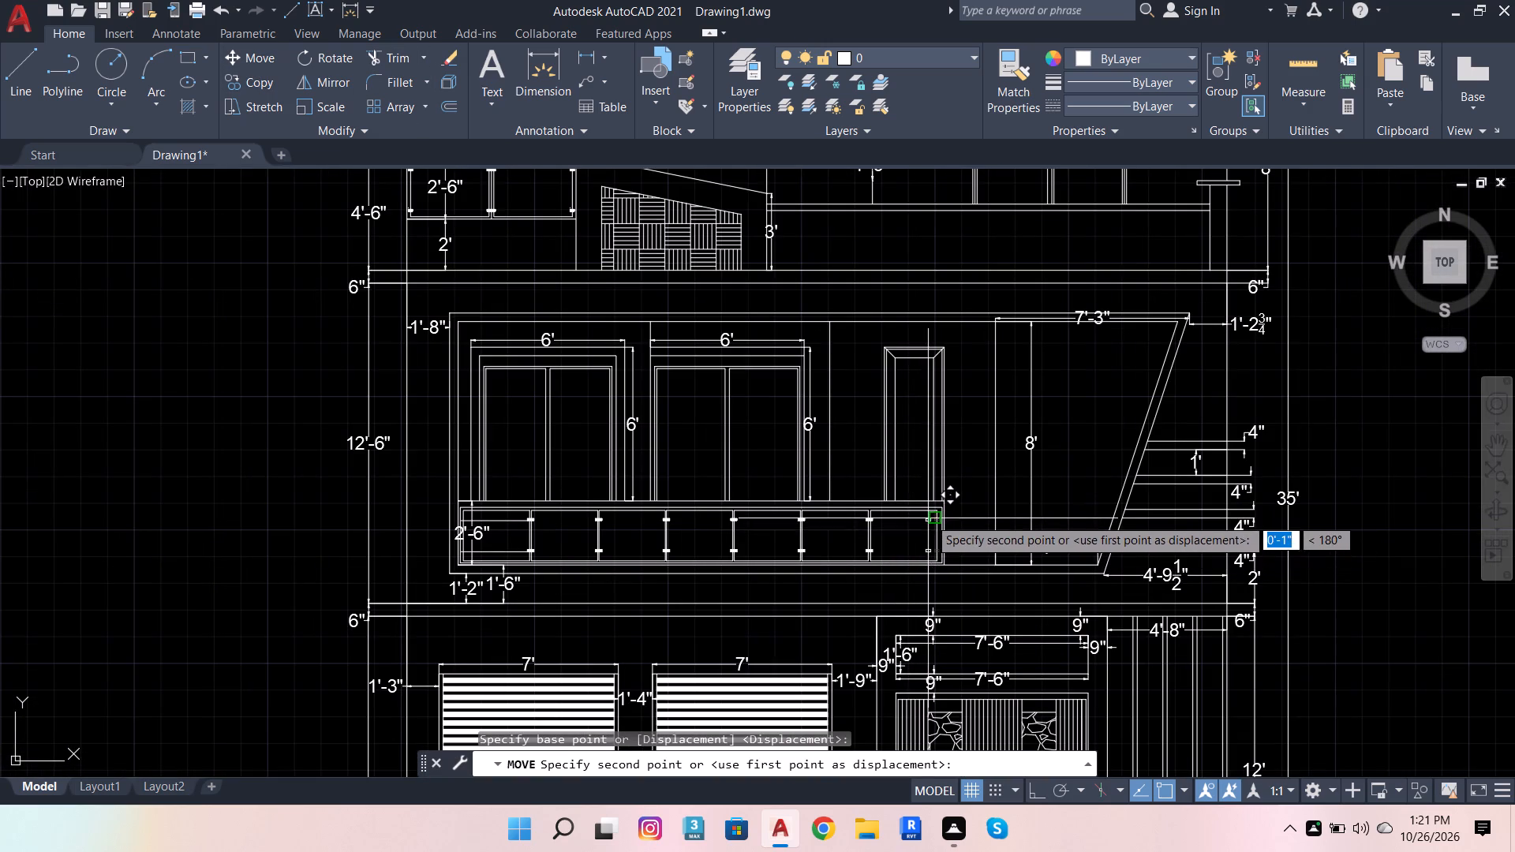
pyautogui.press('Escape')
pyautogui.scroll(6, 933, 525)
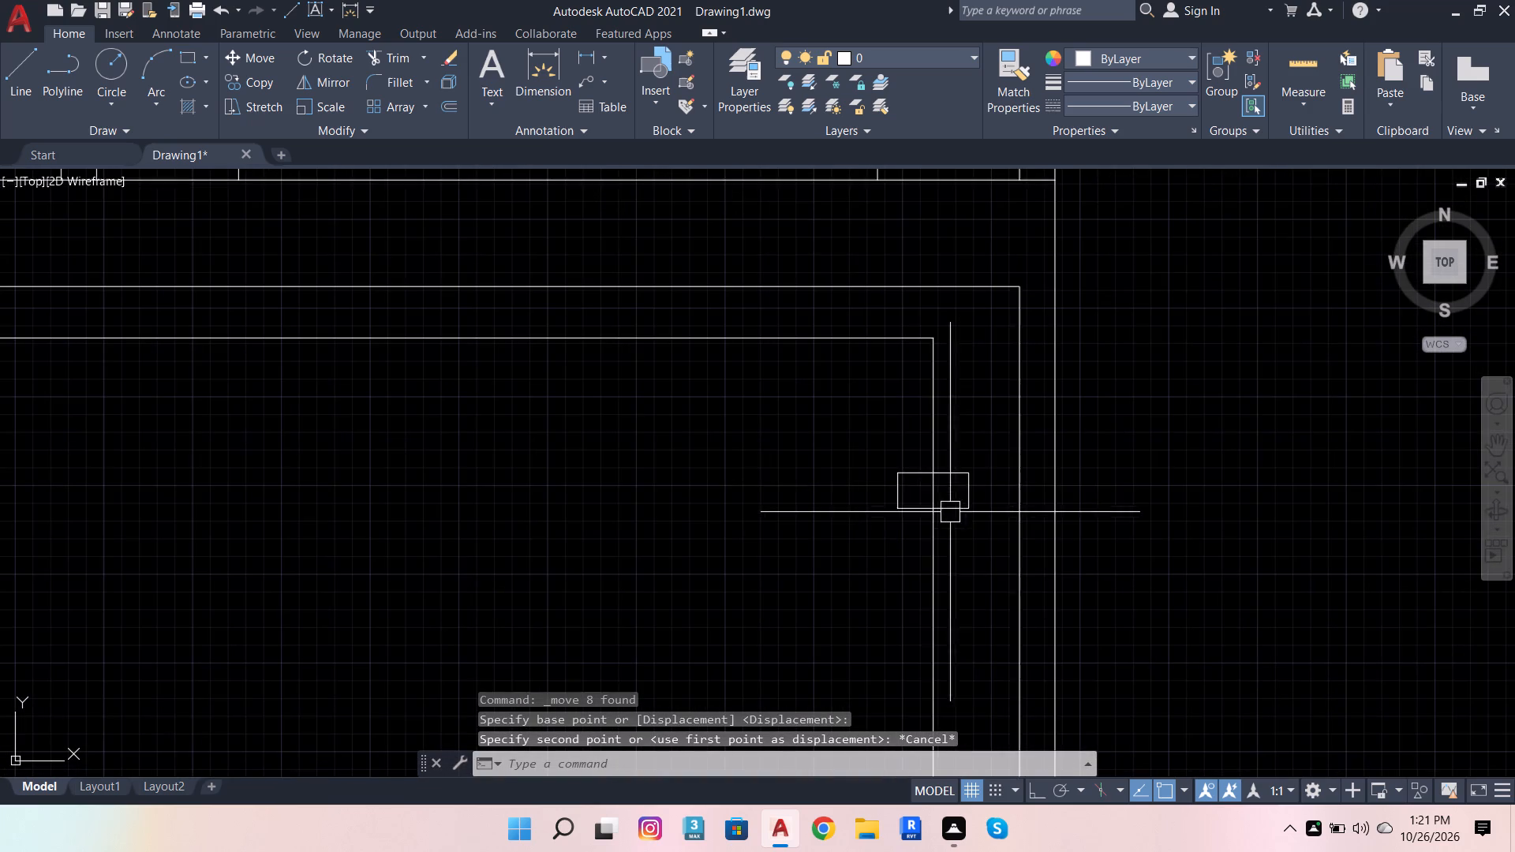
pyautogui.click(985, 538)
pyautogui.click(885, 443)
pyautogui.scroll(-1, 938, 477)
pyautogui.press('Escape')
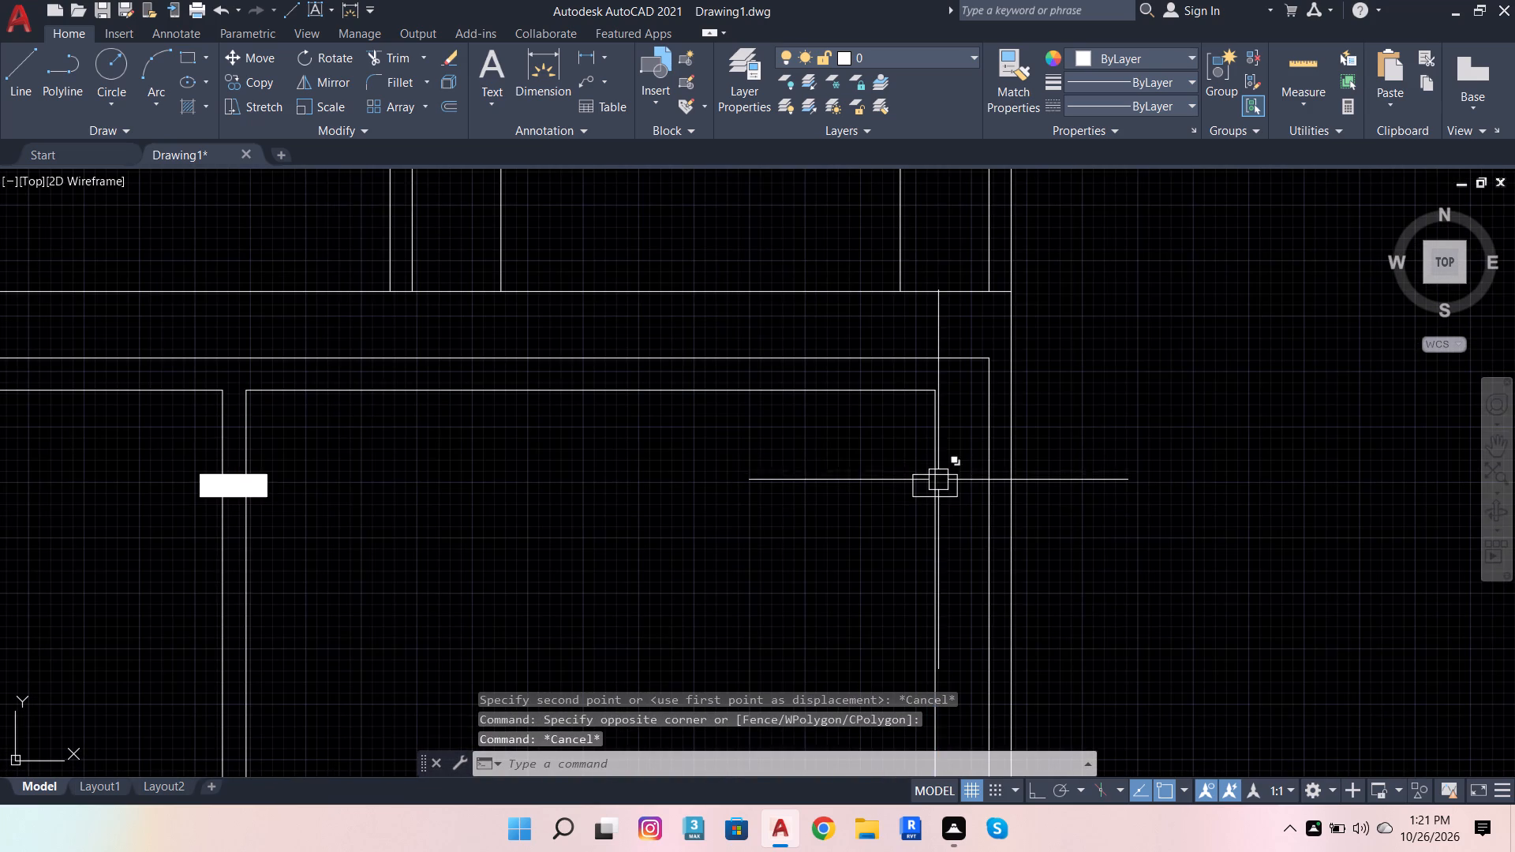
# Copy the end panel's two small rectangles by the lower one's bottom midpoint to where the first panel's vertical edge meets its lower guide line.
pyautogui.click(873, 430)
pyautogui.click(971, 529)
pyautogui.scroll(-4, 964, 500)
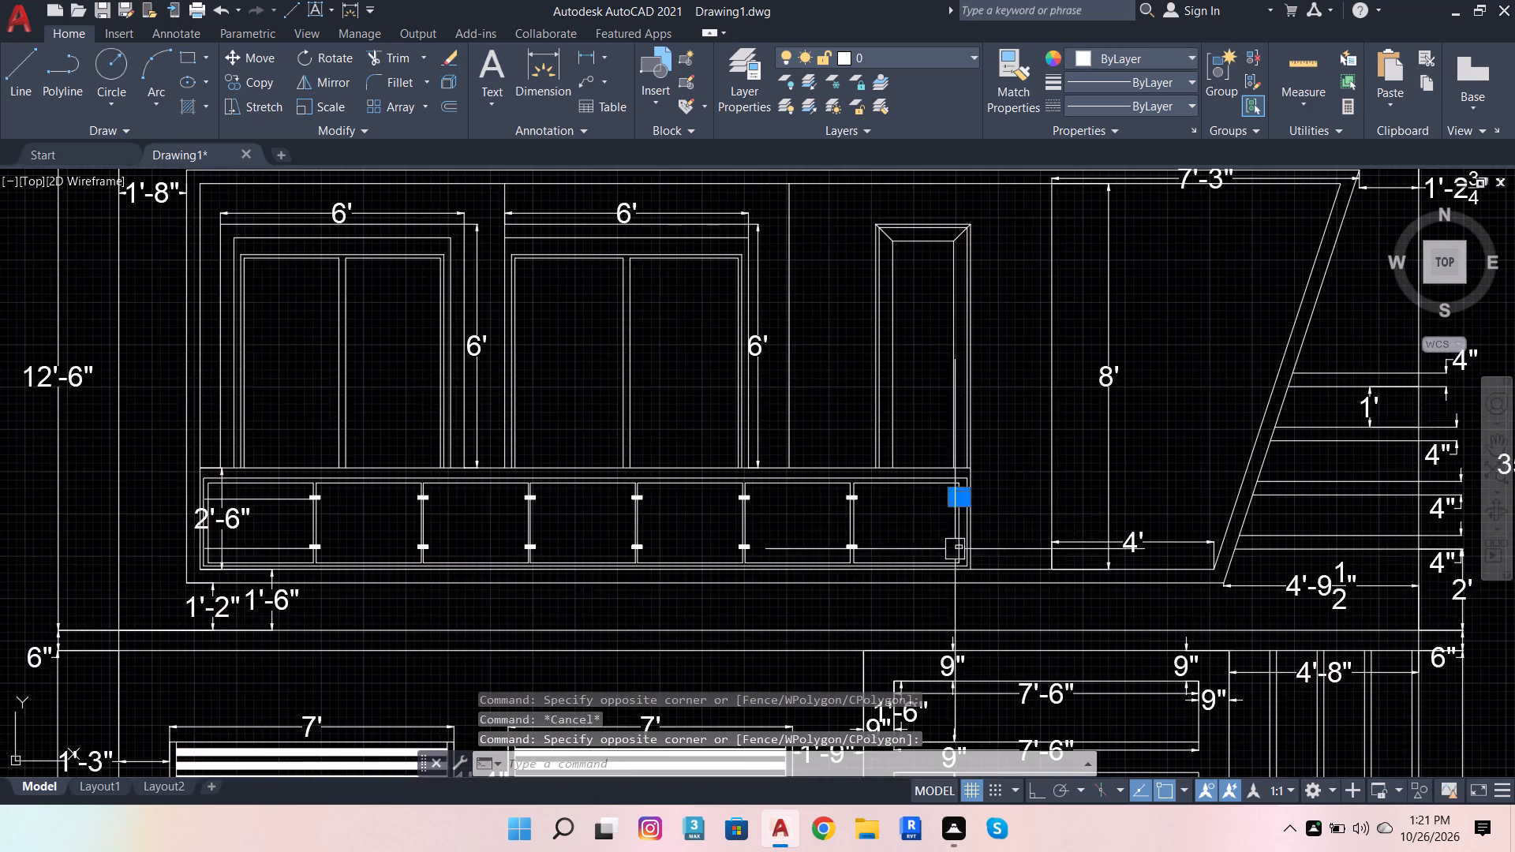
pyautogui.scroll(4, 954, 559)
pyautogui.click(930, 439)
pyautogui.click(1015, 514)
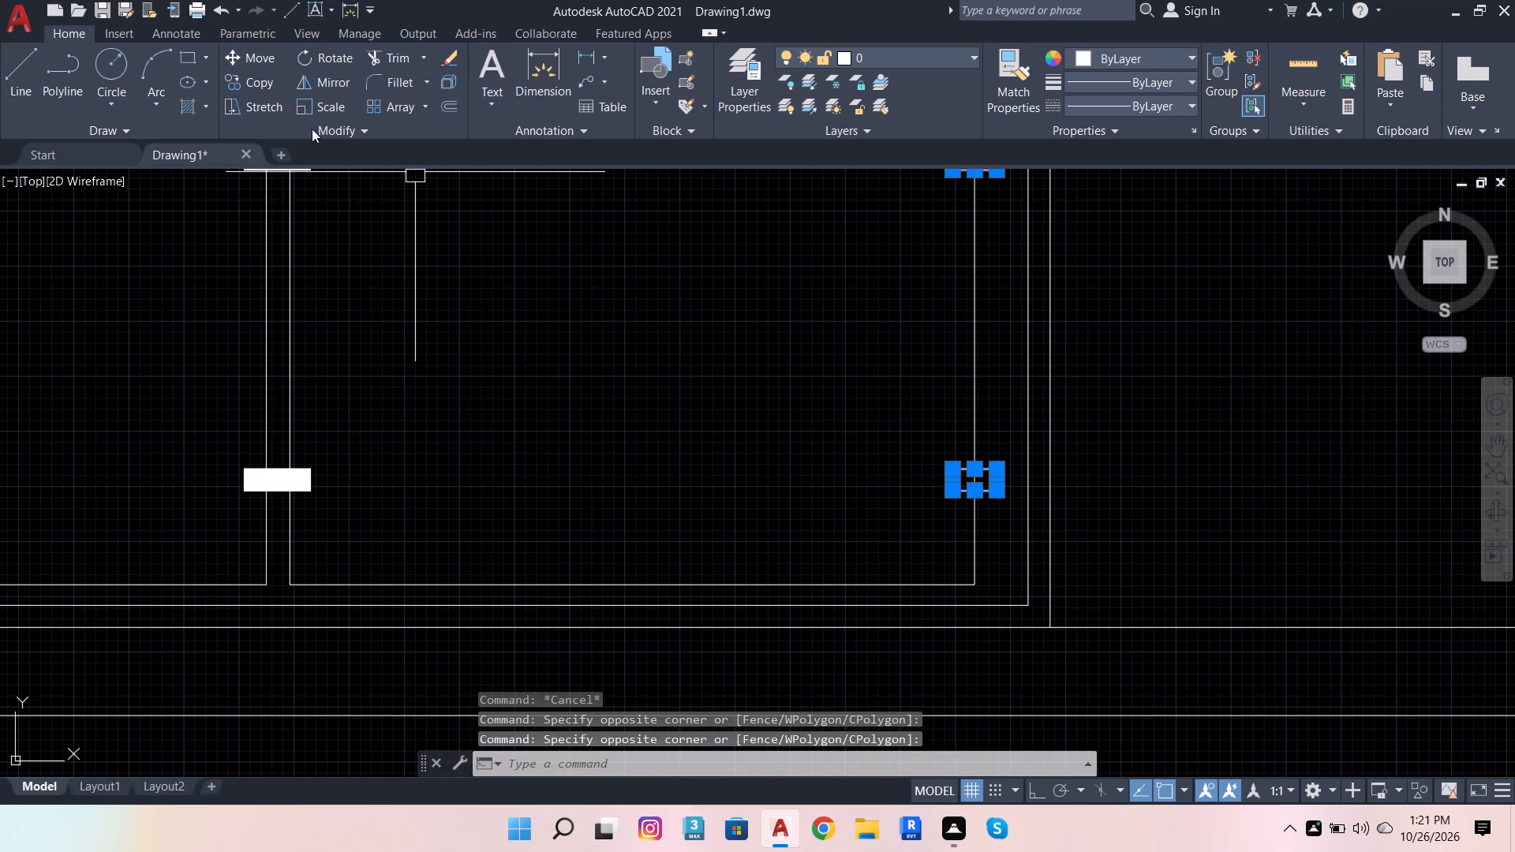
pyautogui.click(267, 87)
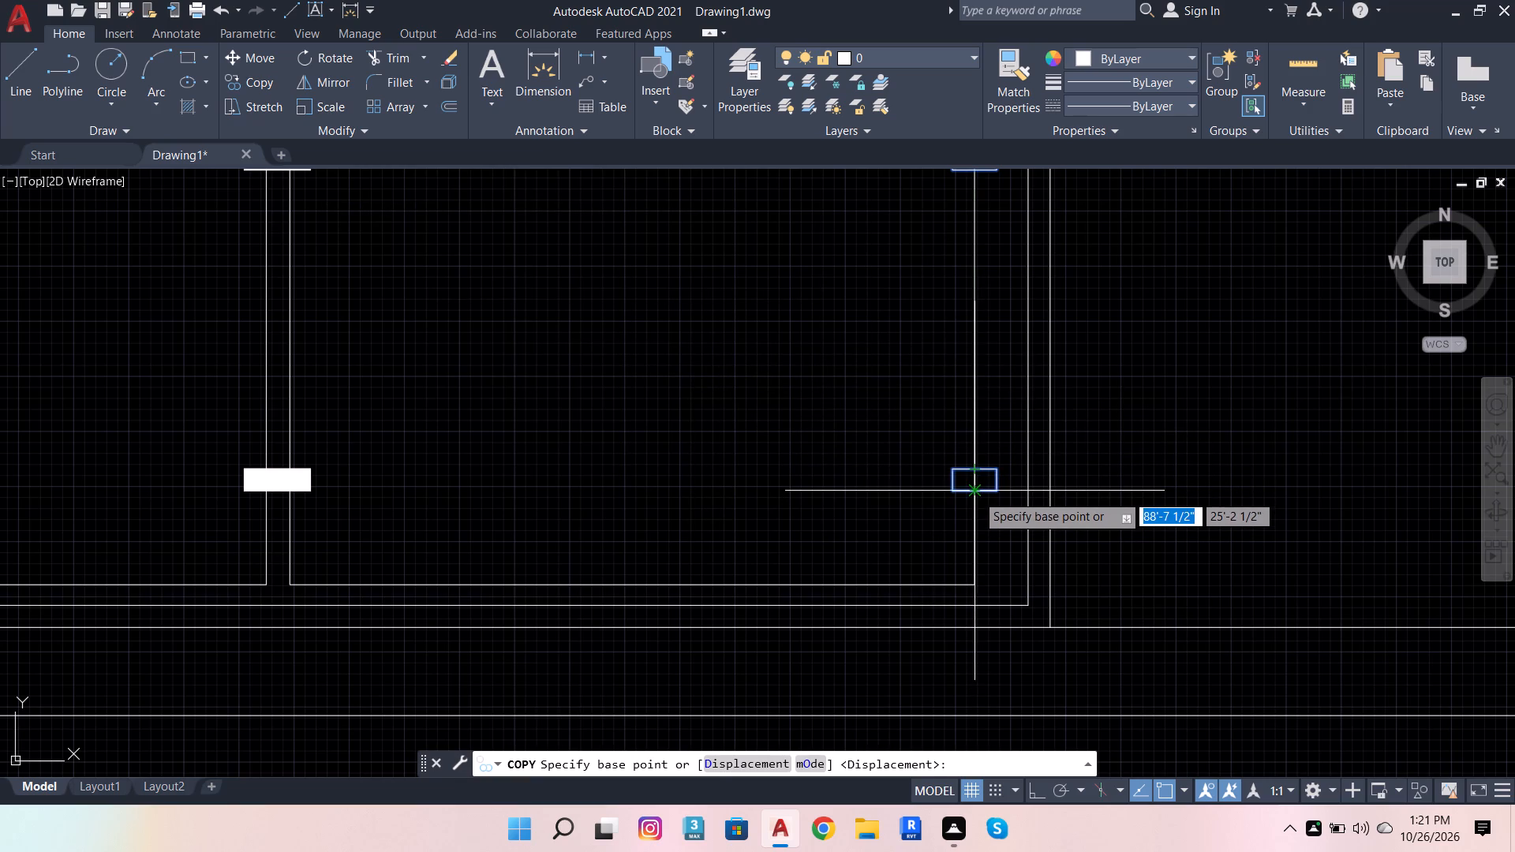
pyautogui.click(976, 494)
pyautogui.scroll(-4, 976, 492)
pyautogui.scroll(3, 215, 493)
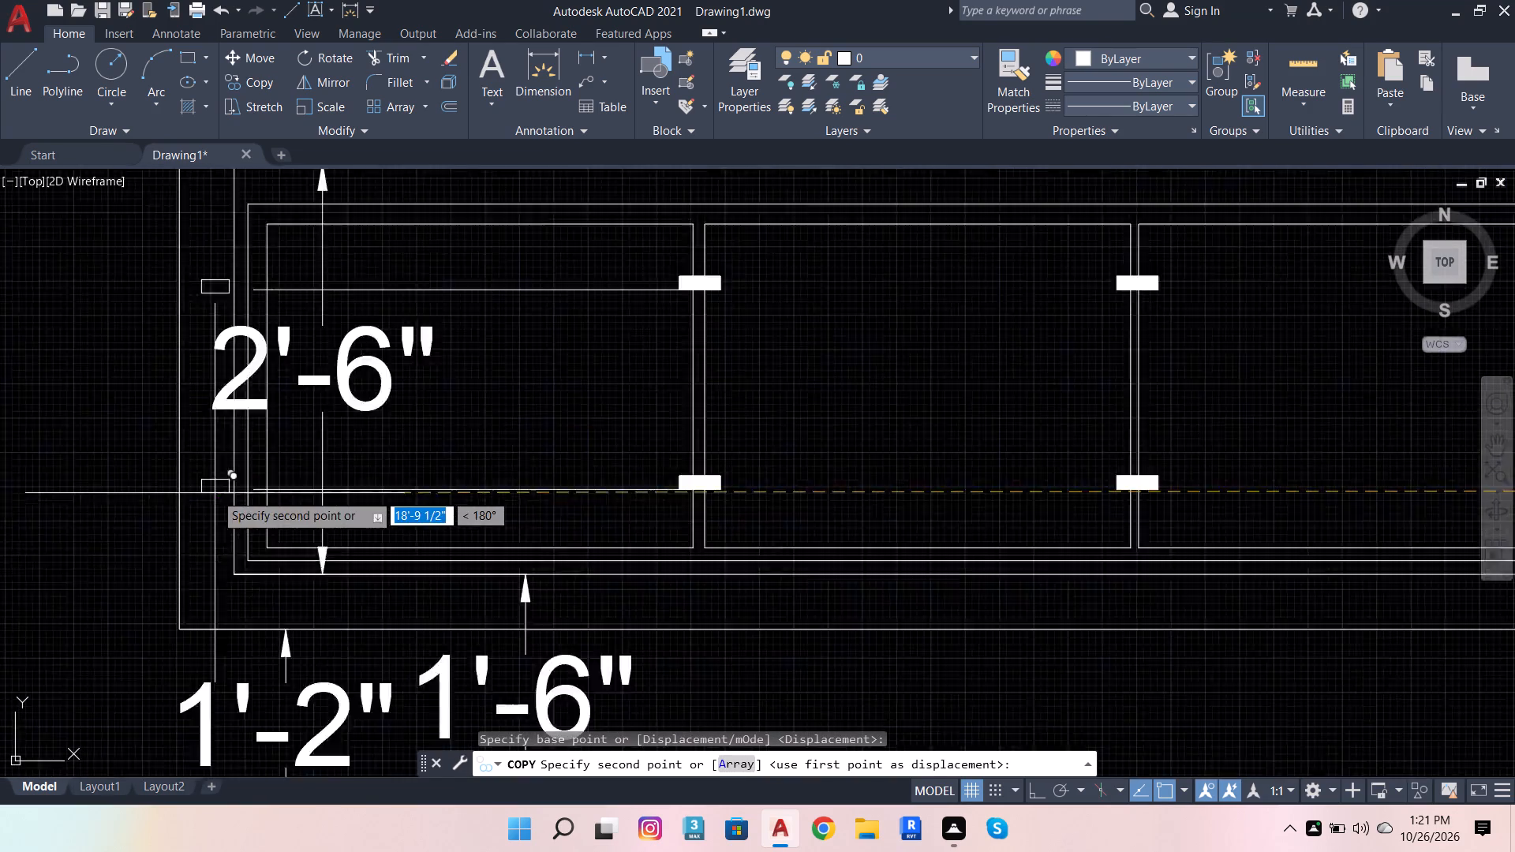
pyautogui.scroll(1, 215, 493)
pyautogui.scroll(3, 295, 486)
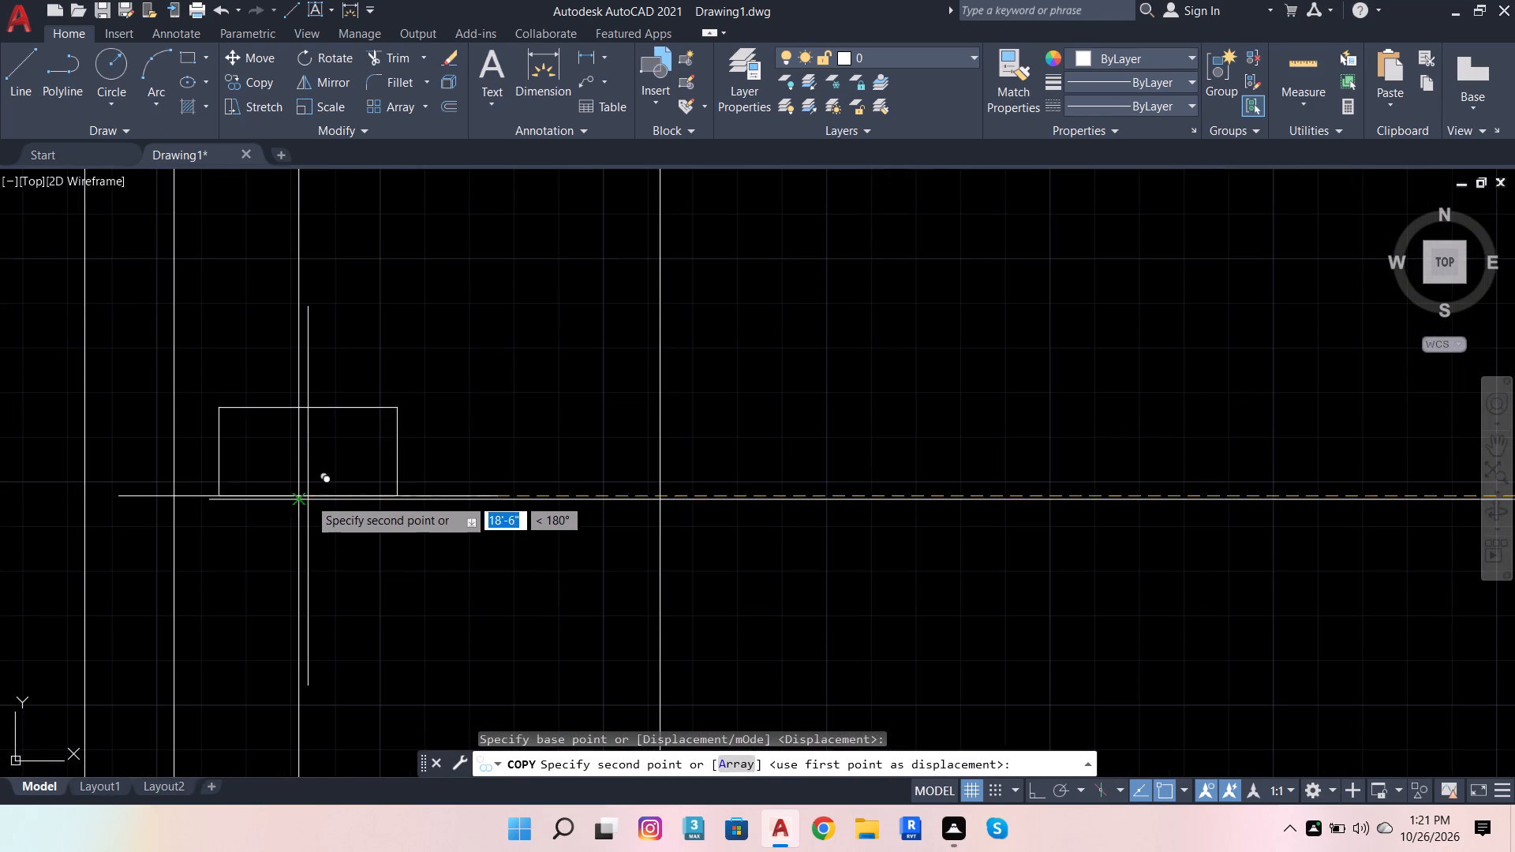
pyautogui.click(294, 500)
pyautogui.scroll(-3, 395, 528)
pyautogui.press('Escape')
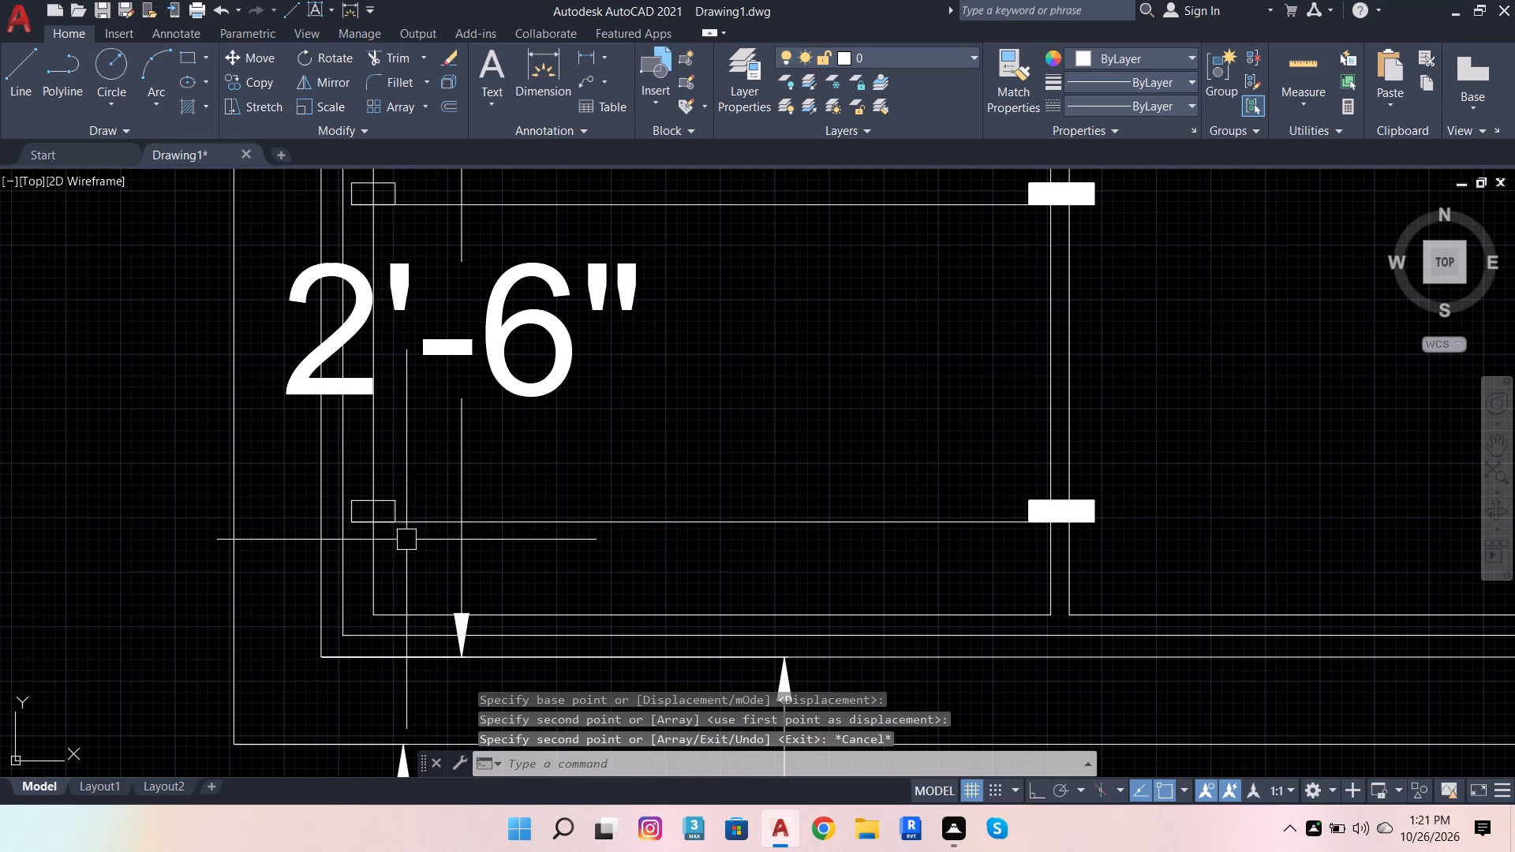
# Erase the two horizontal guide lines in the railing's first panel, beside the 2'-6" dimension.
pyautogui.click(600, 514)
pyautogui.click(753, 215)
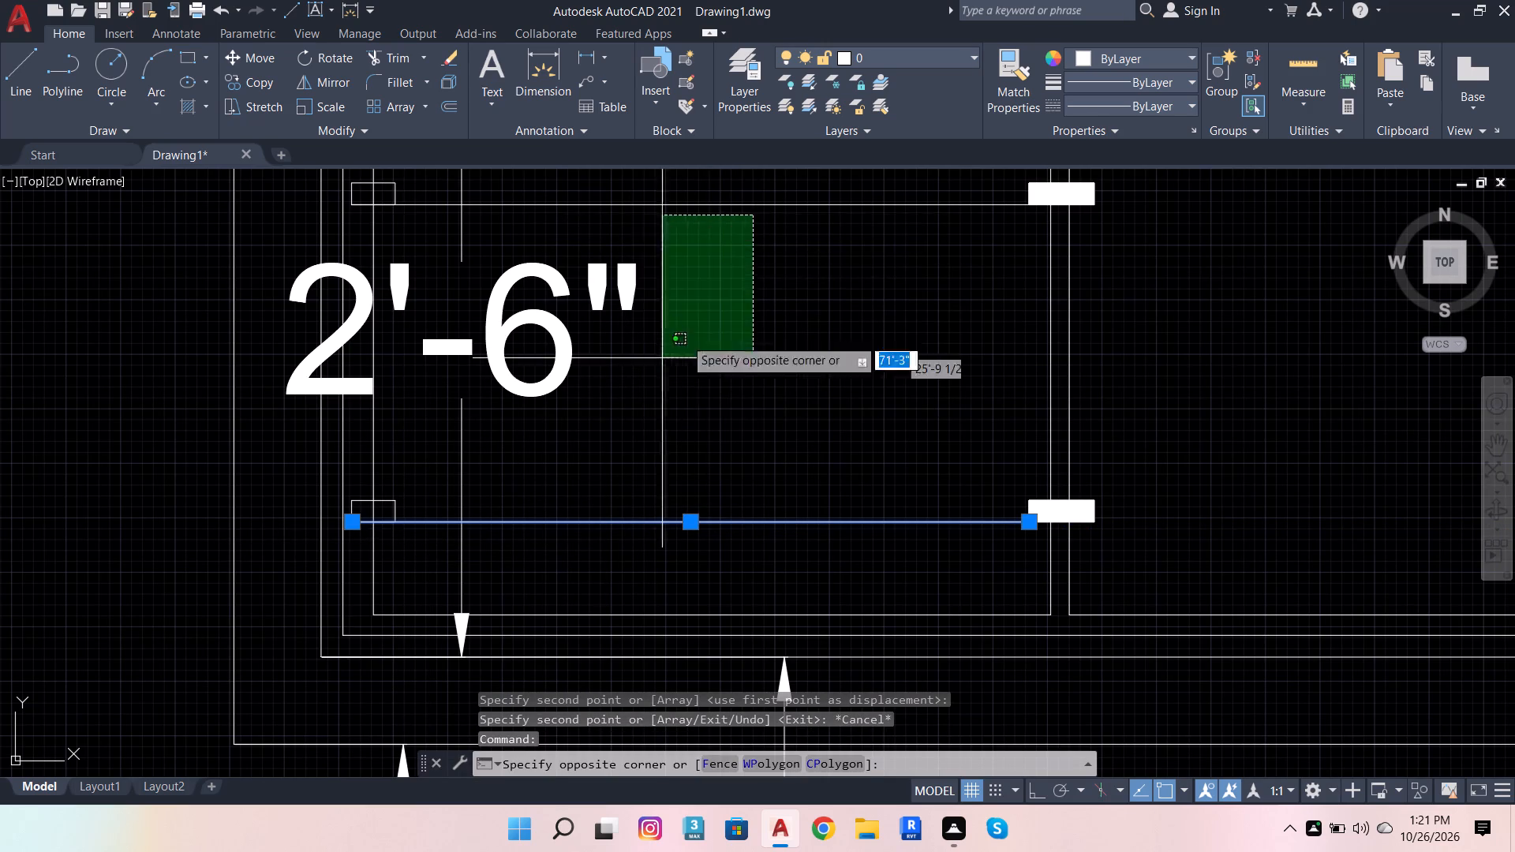
pyautogui.click(707, 192)
pyautogui.scroll(-3, 798, 432)
pyautogui.hotkey('shift', 'Delete')
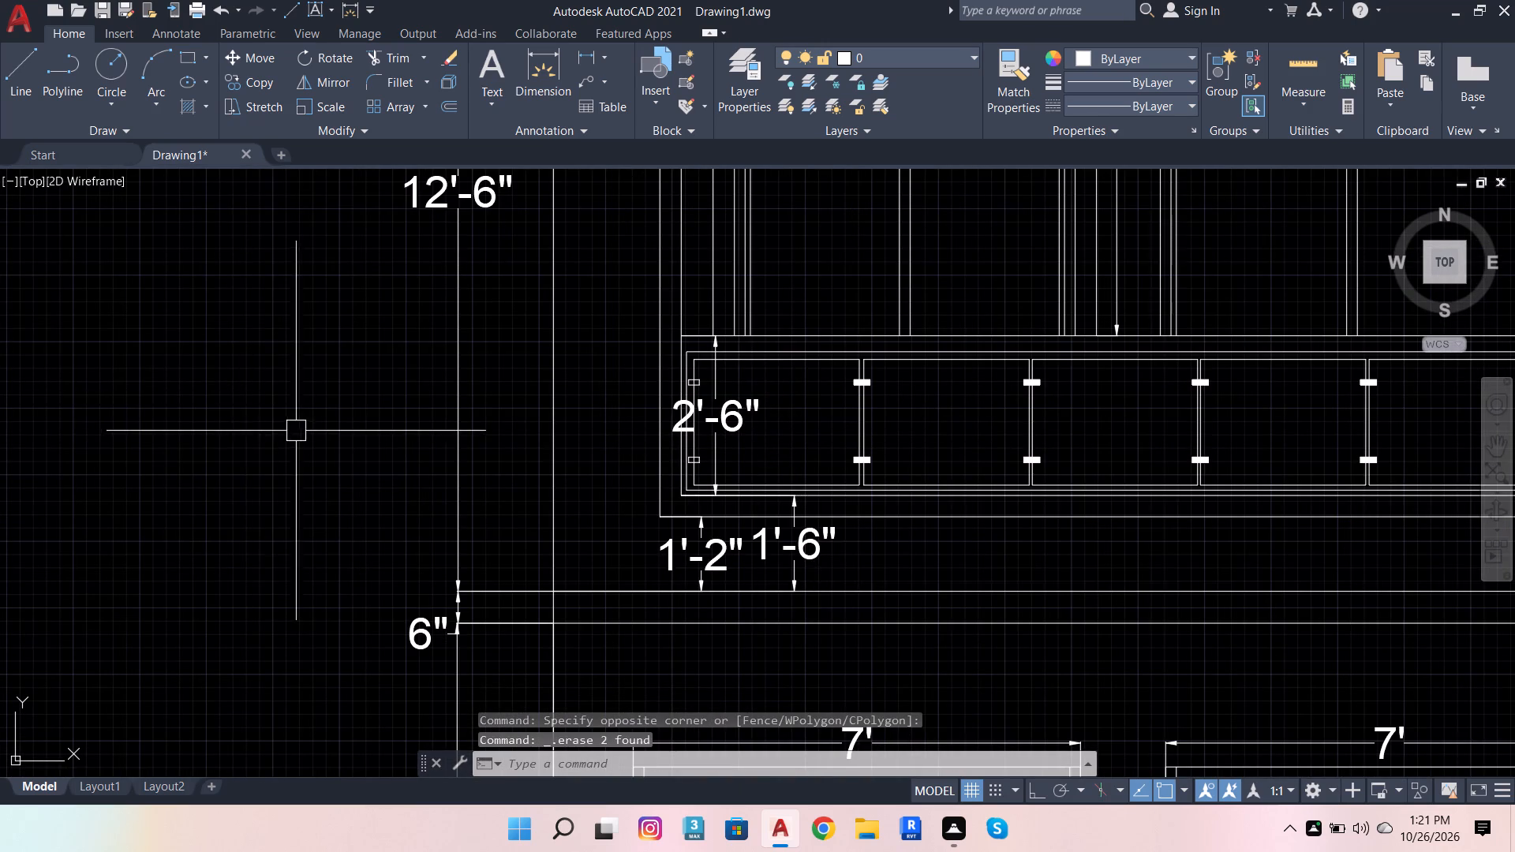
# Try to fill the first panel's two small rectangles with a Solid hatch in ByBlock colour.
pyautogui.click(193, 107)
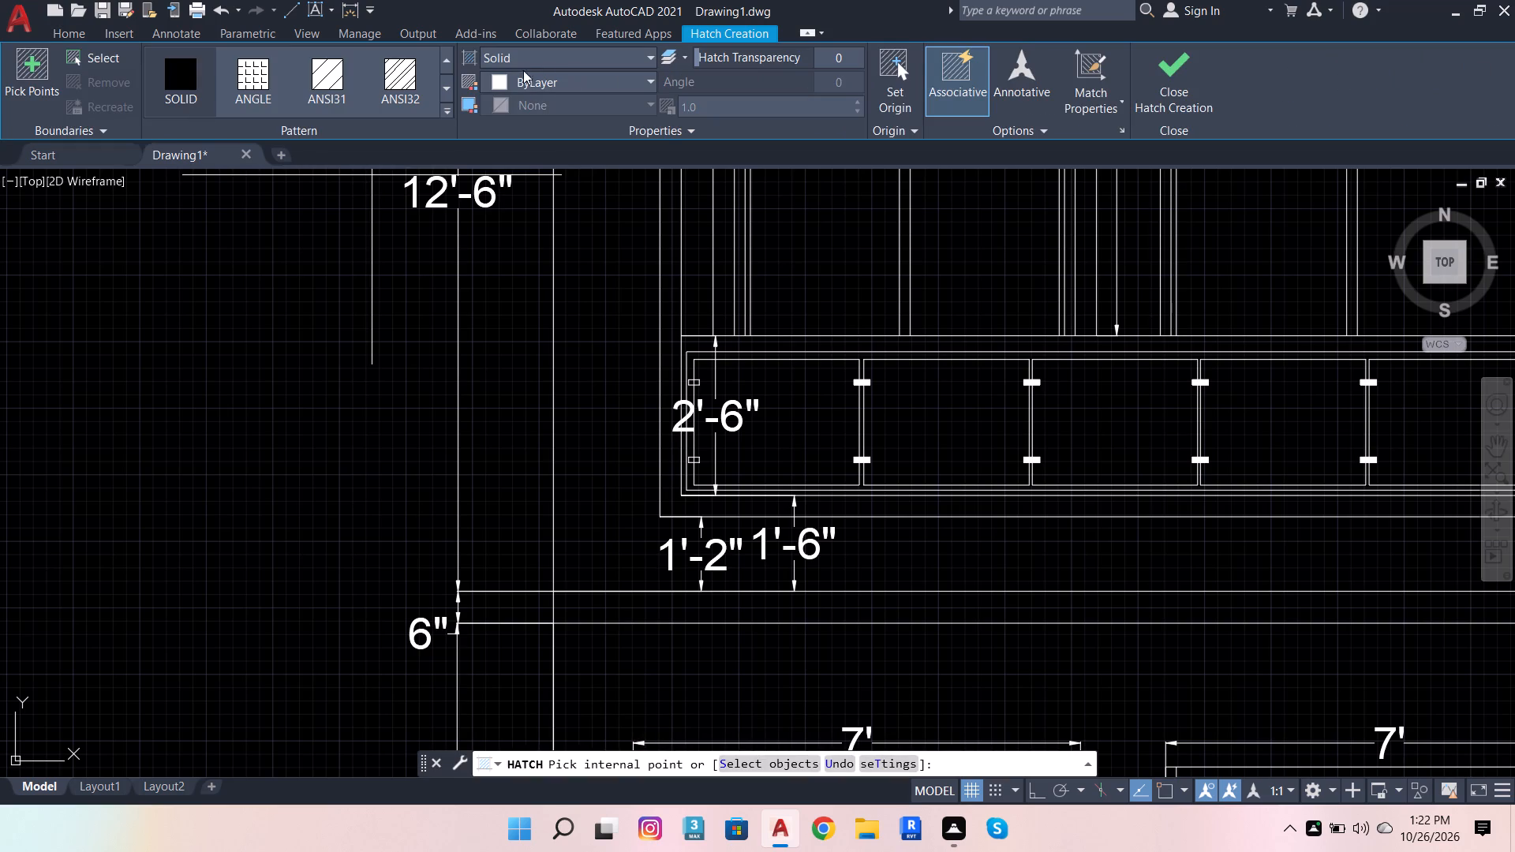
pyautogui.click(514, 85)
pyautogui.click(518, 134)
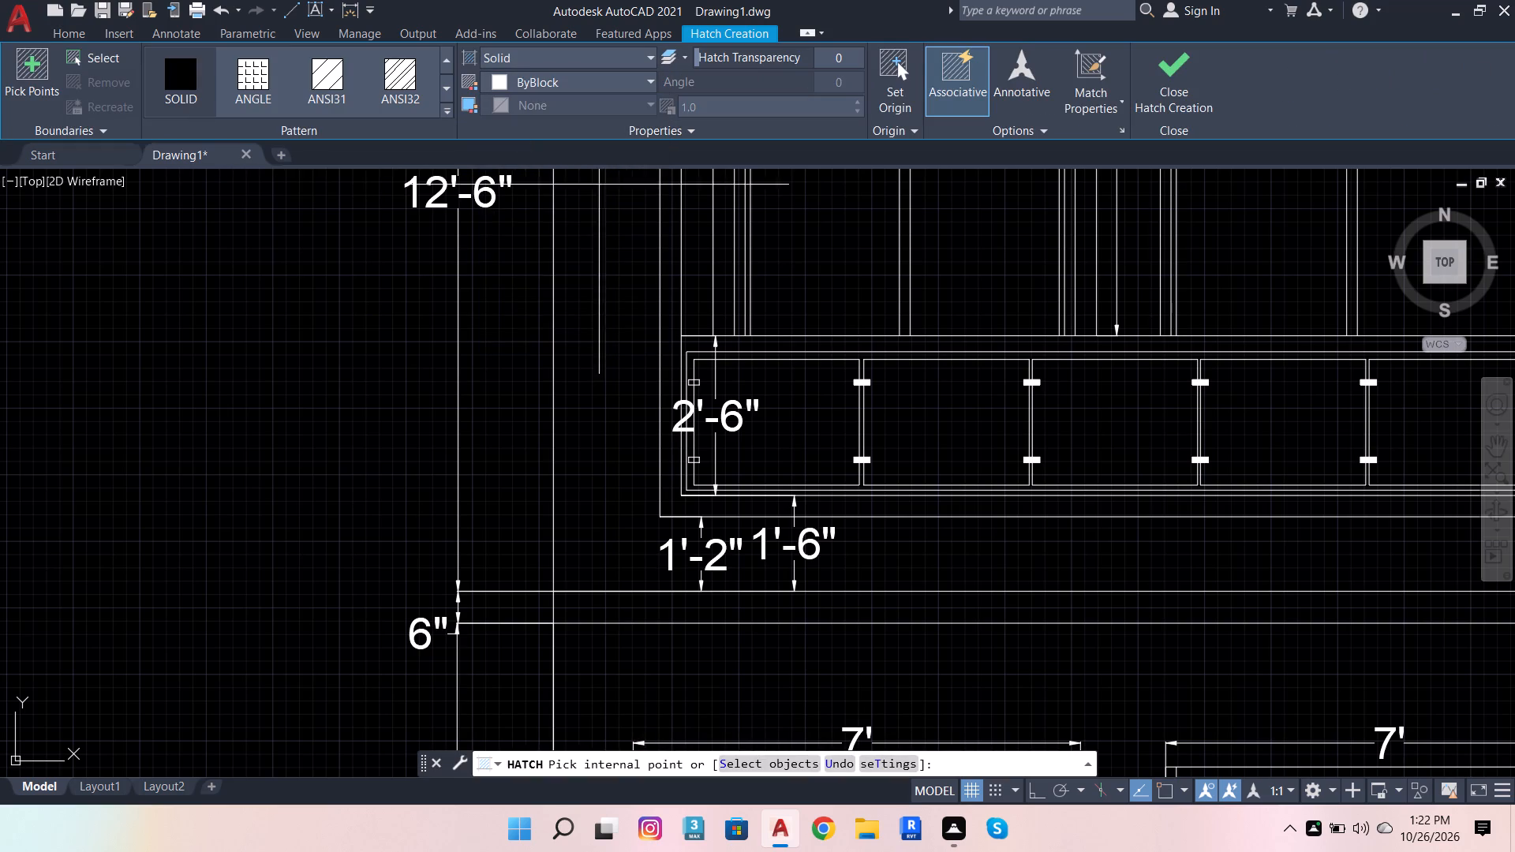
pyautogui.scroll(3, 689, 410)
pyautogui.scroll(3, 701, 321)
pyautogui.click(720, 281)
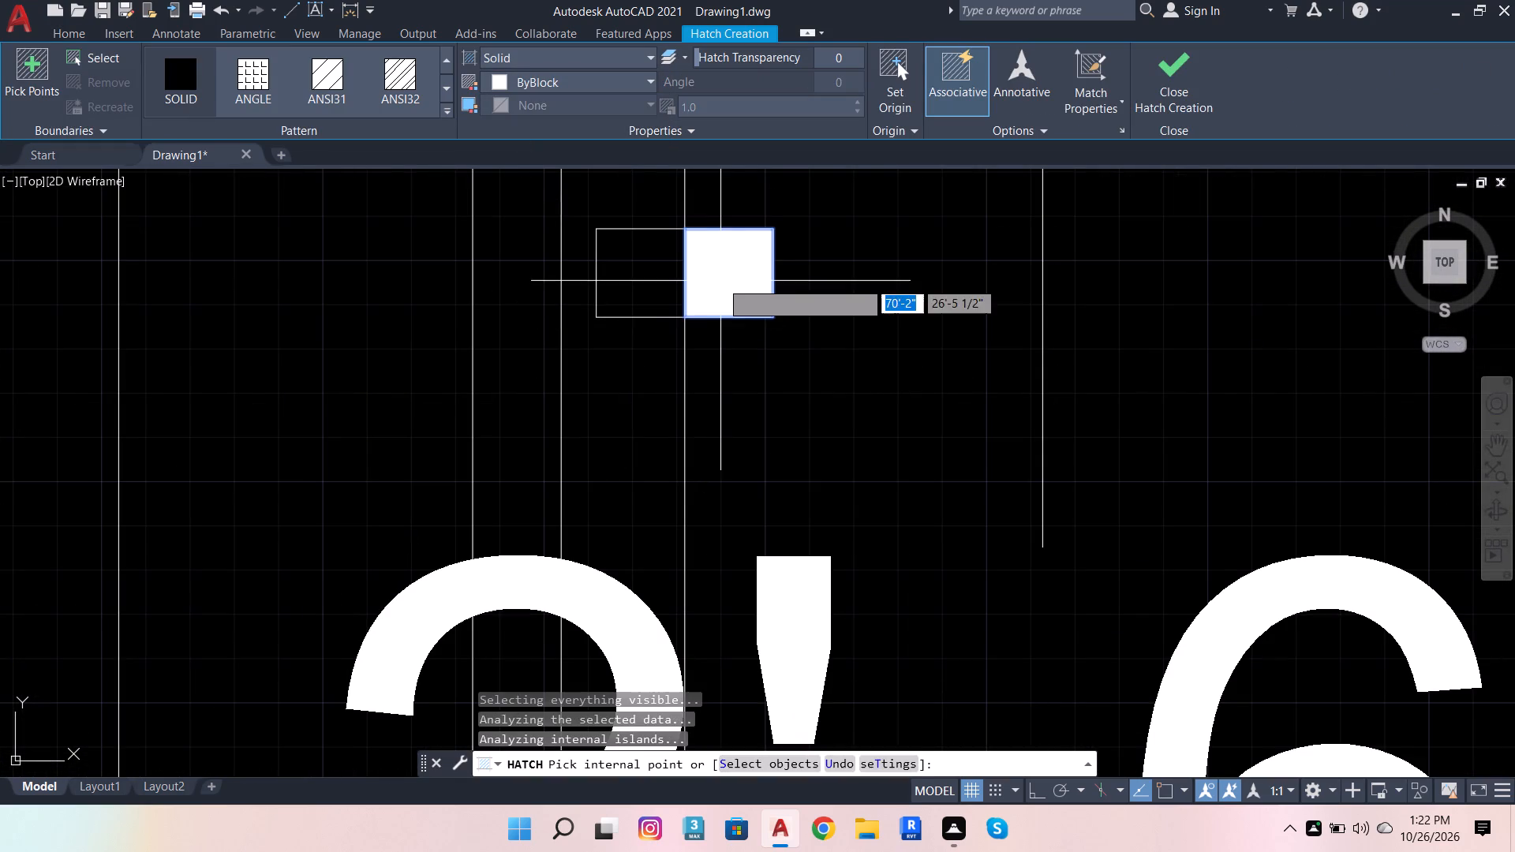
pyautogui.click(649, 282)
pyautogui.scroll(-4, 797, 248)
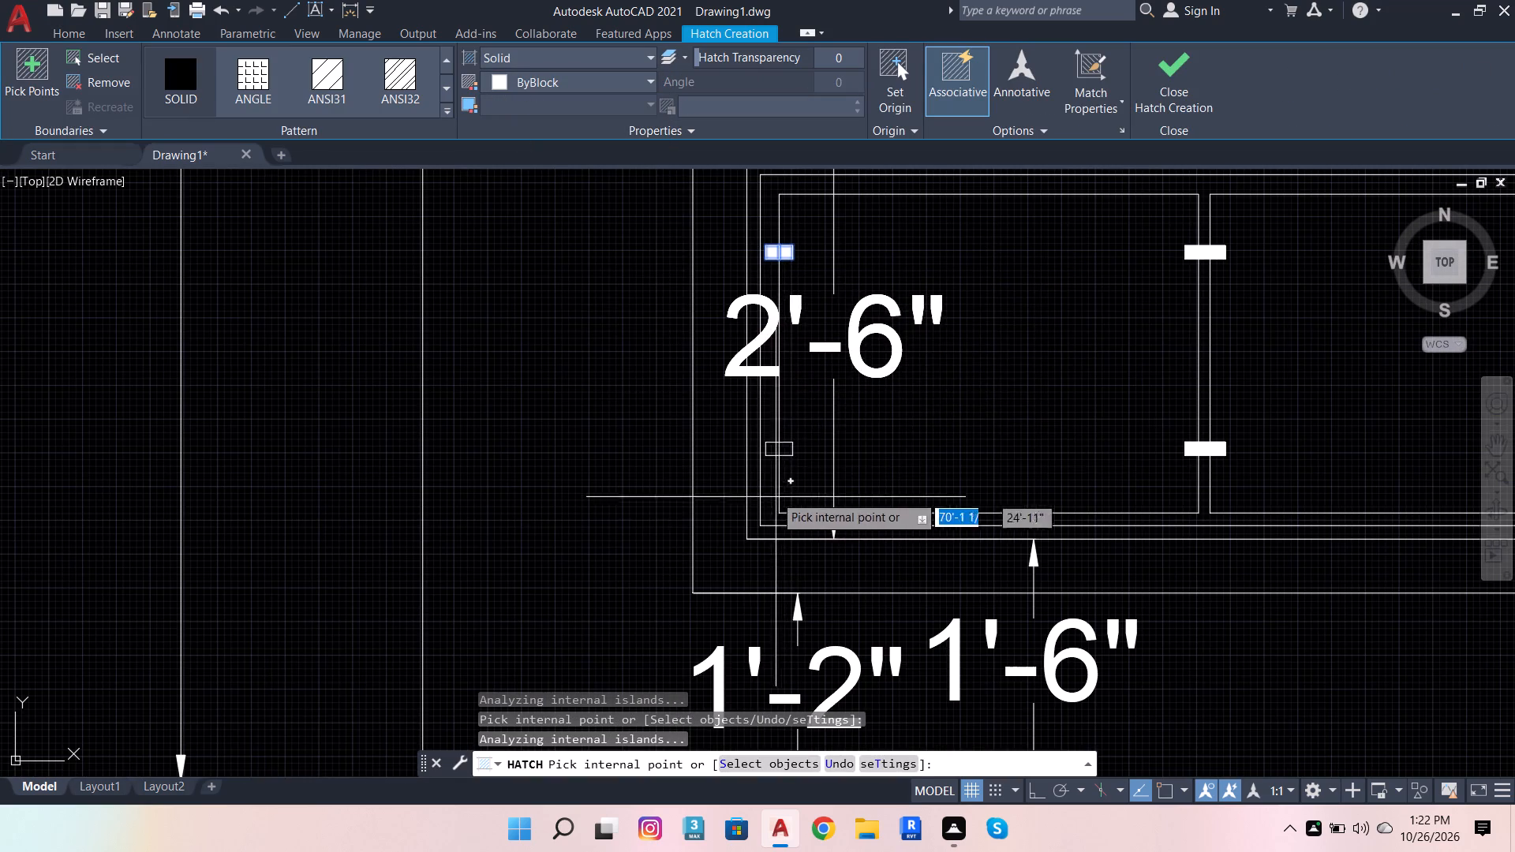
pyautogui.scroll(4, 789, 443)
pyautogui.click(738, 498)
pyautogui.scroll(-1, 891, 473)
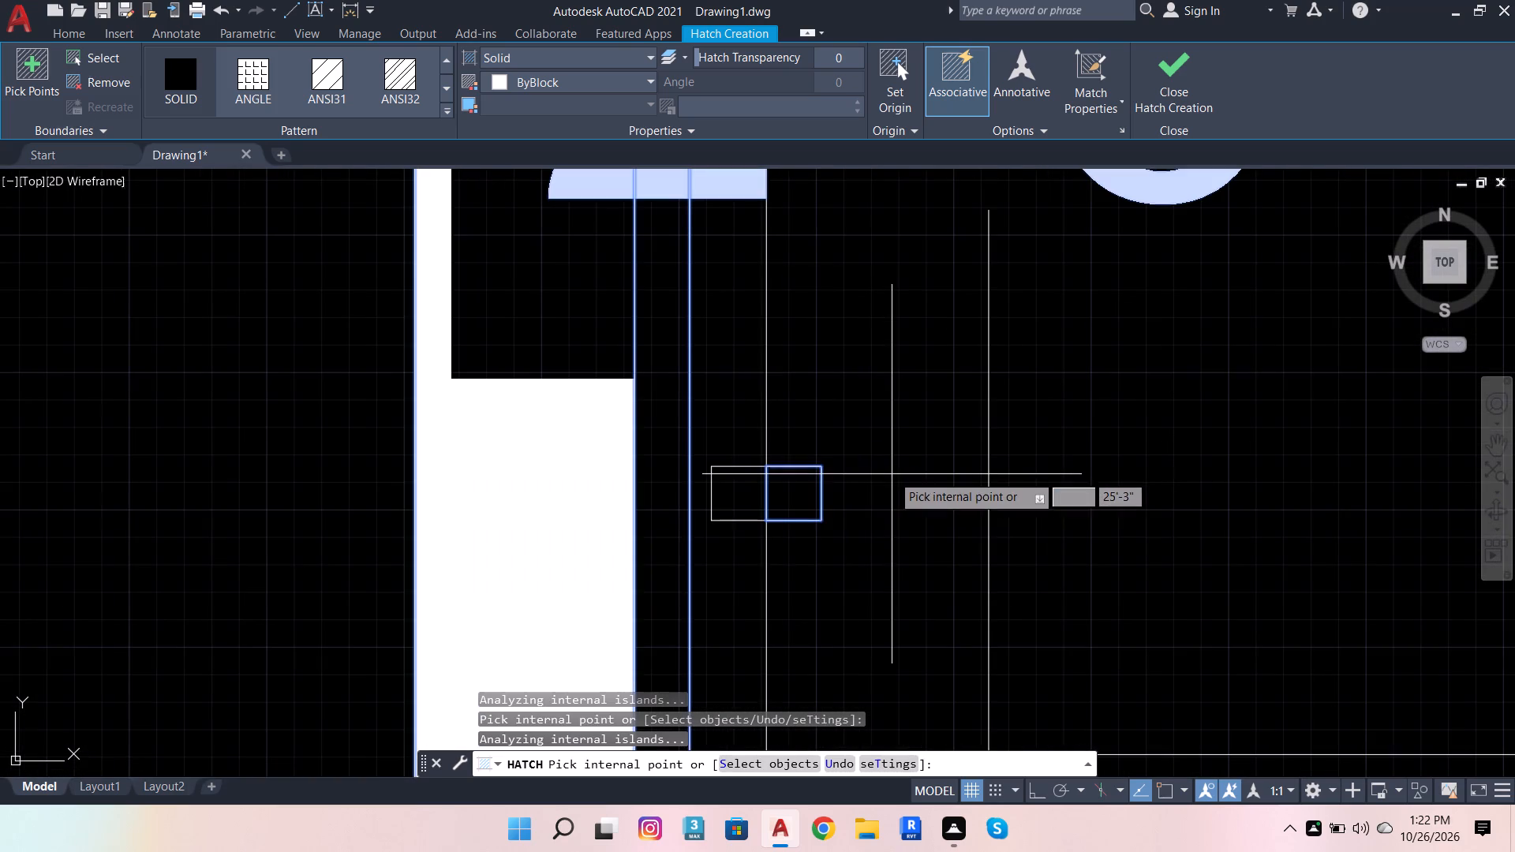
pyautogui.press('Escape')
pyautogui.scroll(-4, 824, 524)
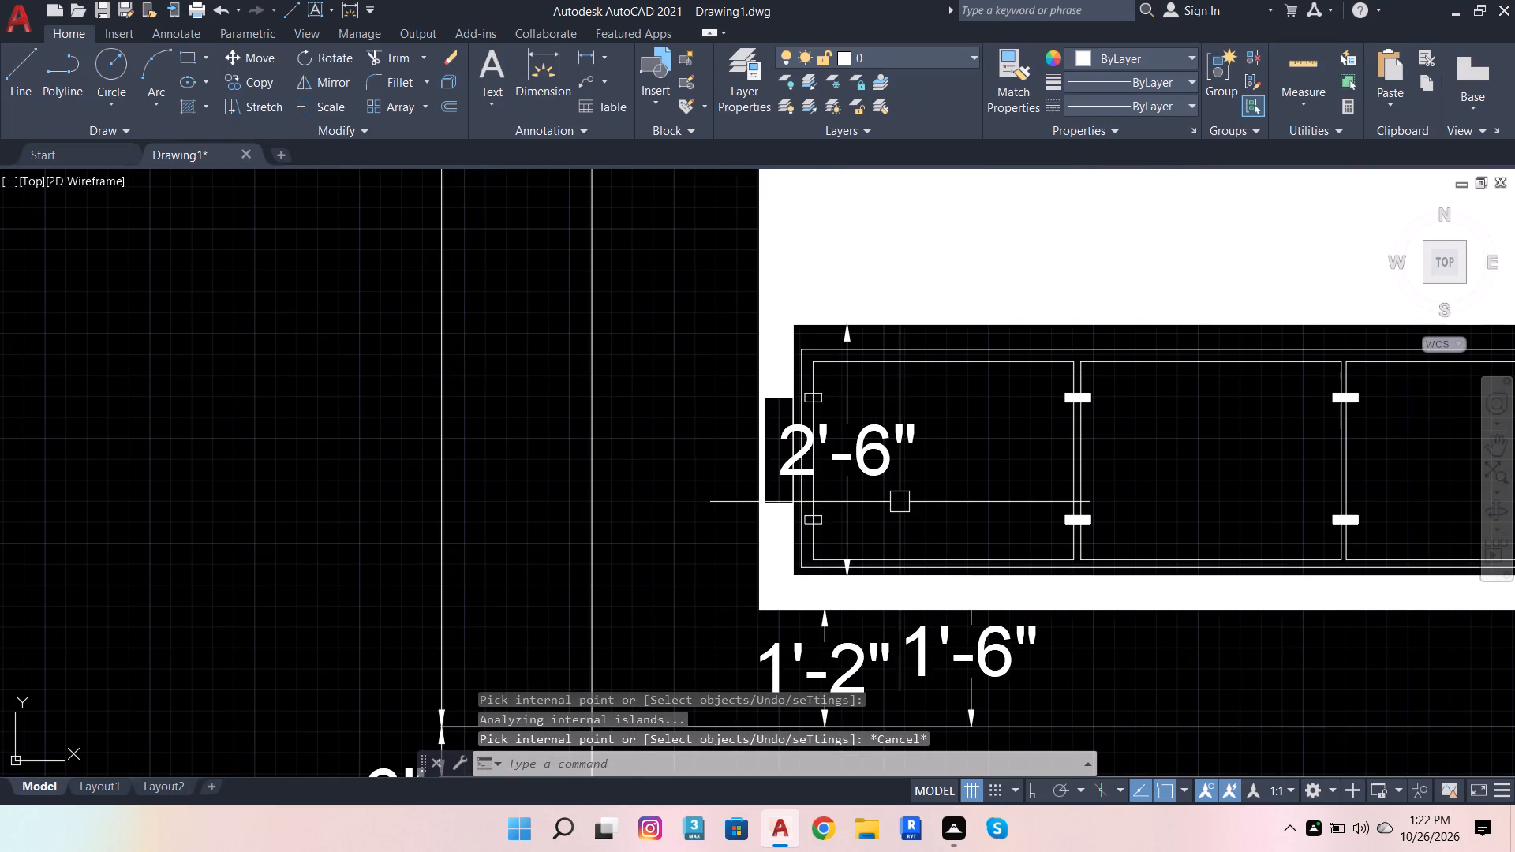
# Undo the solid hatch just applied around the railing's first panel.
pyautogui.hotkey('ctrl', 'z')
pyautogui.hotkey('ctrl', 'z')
# Fill the upper and lower small rectangles in the railing's first panel with a Solid hatch in the Use Current colour.
pyautogui.scroll(3, 715, 333)
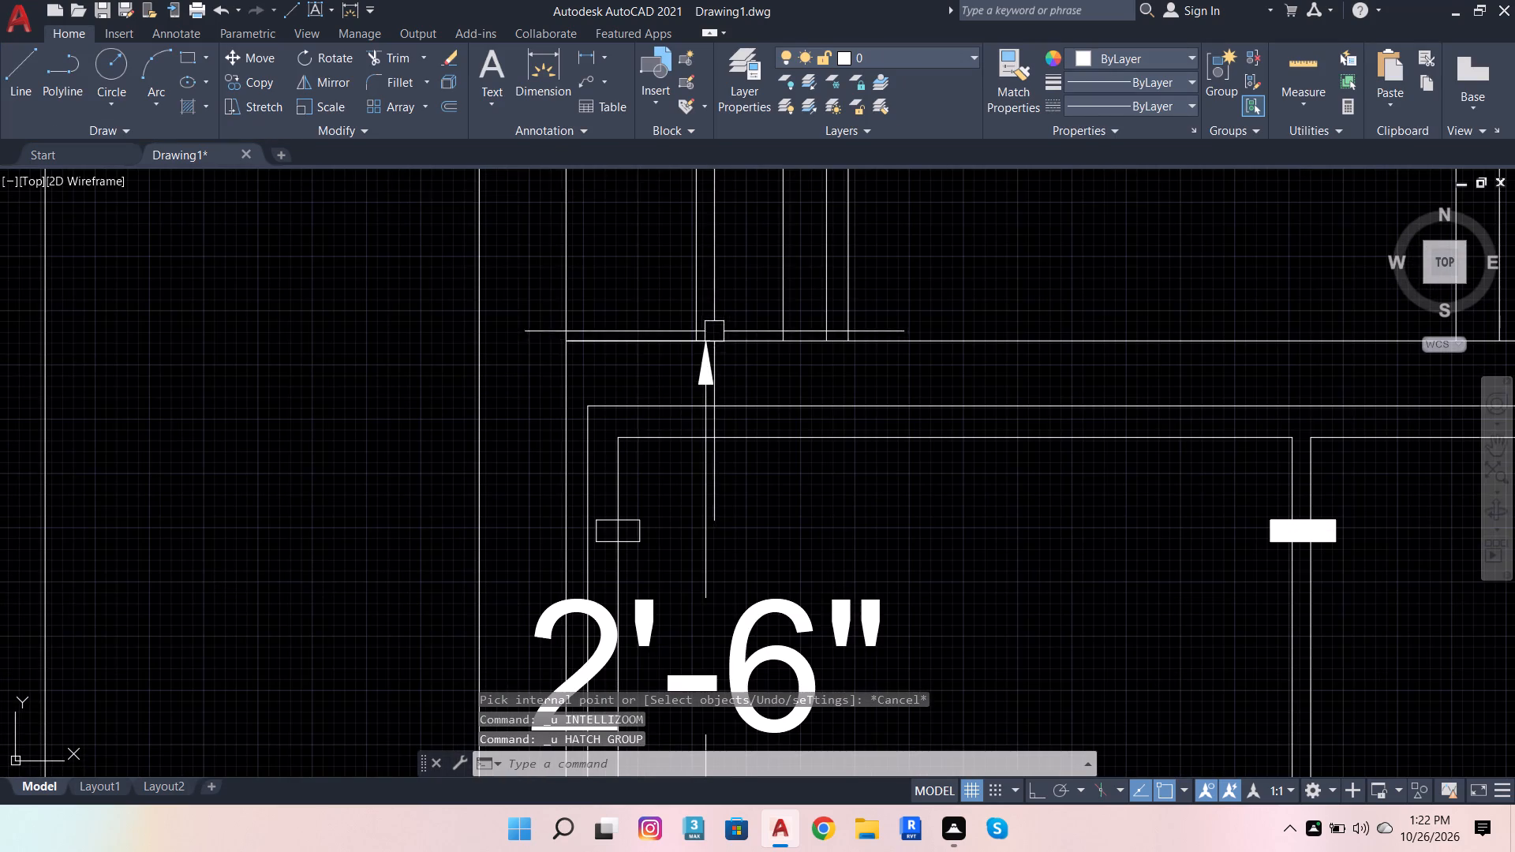
pyautogui.click(193, 105)
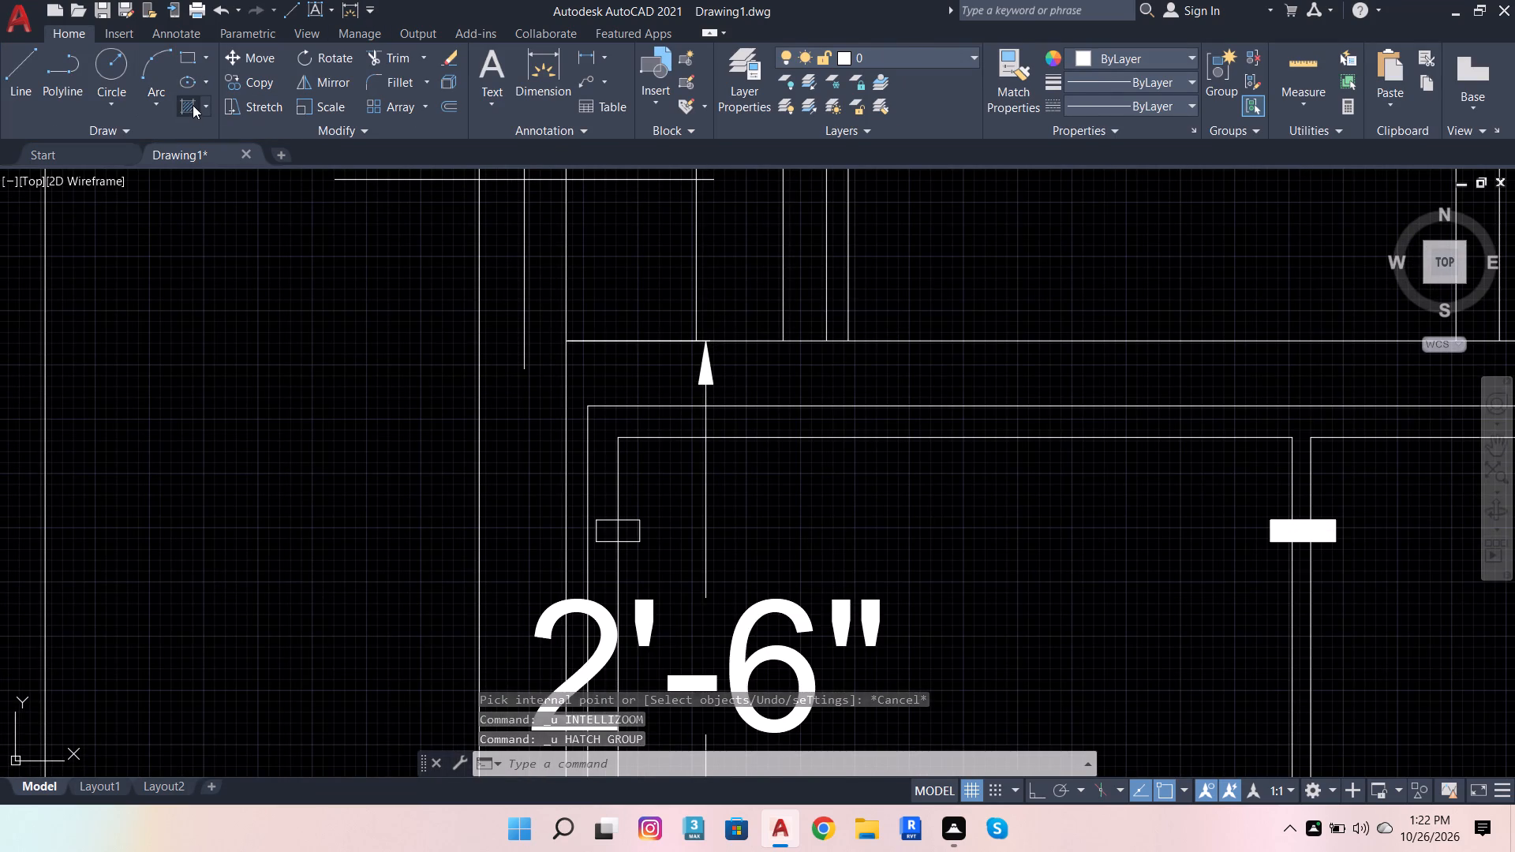
pyautogui.click(537, 77)
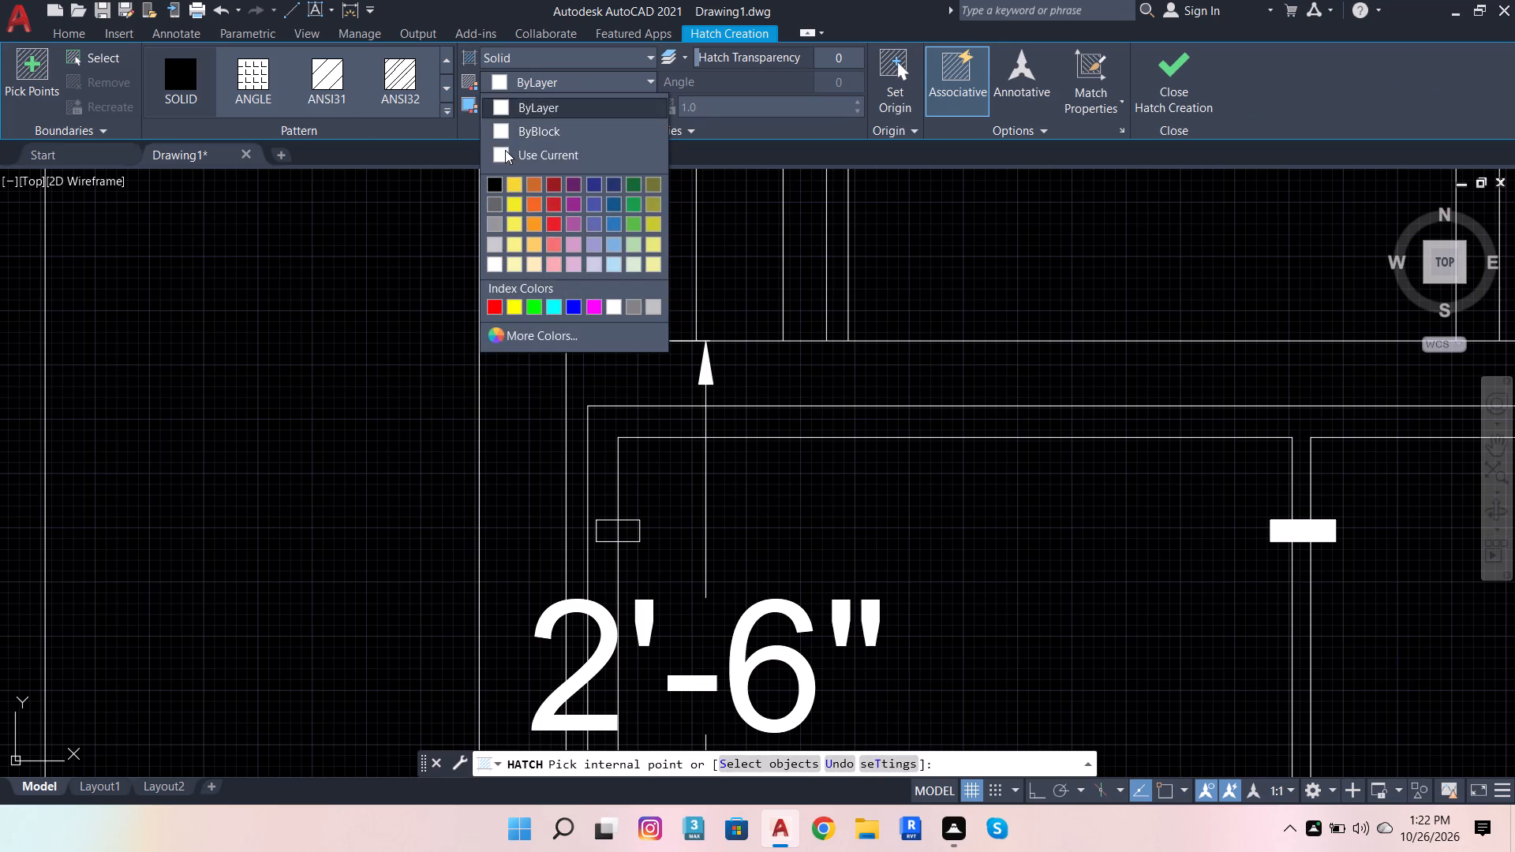
pyautogui.click(503, 149)
pyautogui.scroll(5, 612, 545)
pyautogui.click(781, 424)
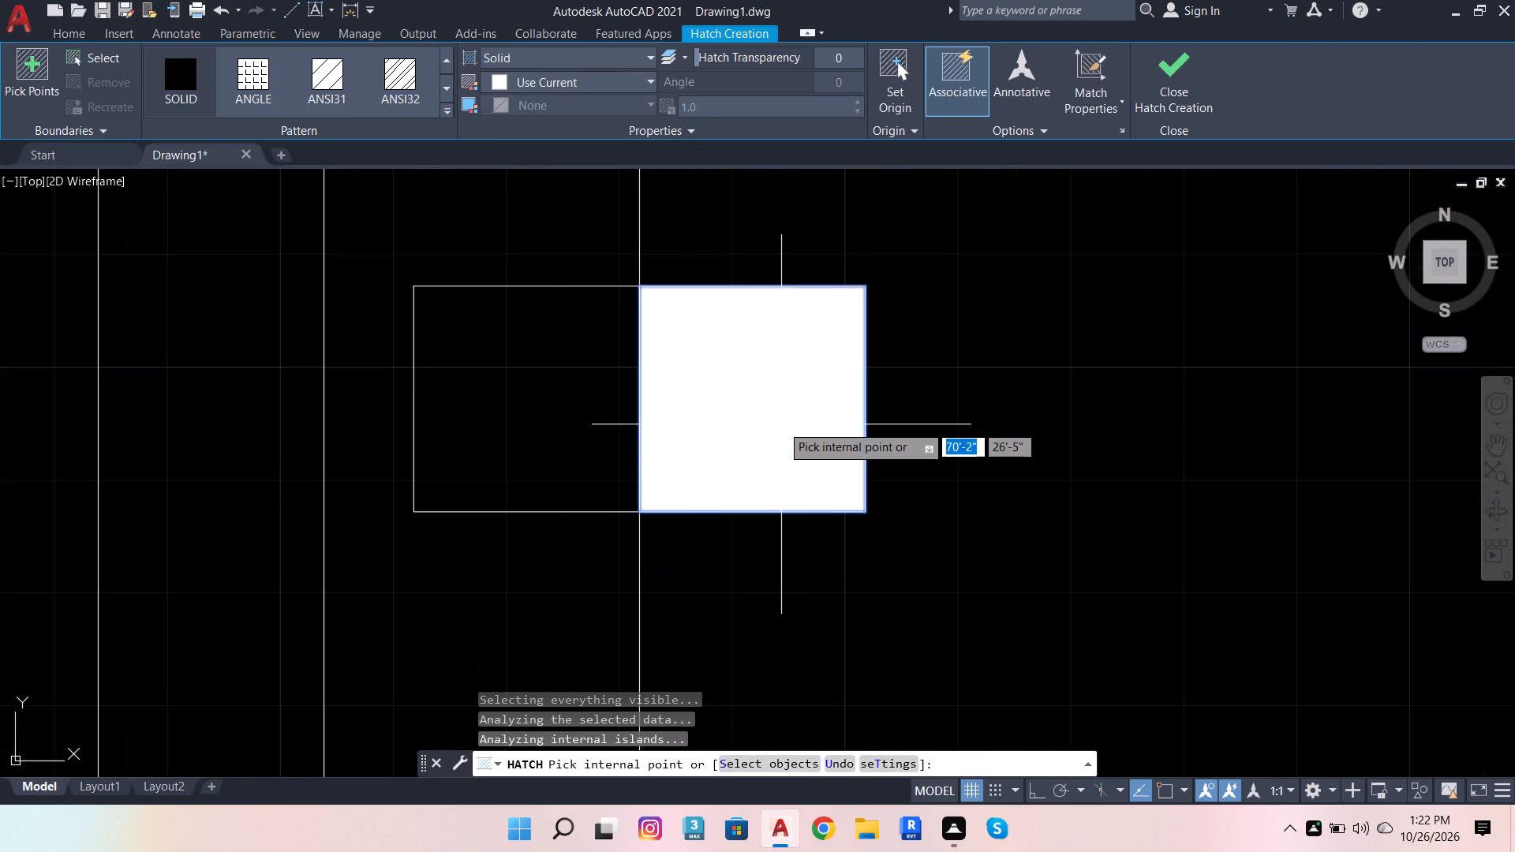
pyautogui.click(564, 413)
pyautogui.scroll(-7, 668, 355)
pyautogui.scroll(3, 682, 488)
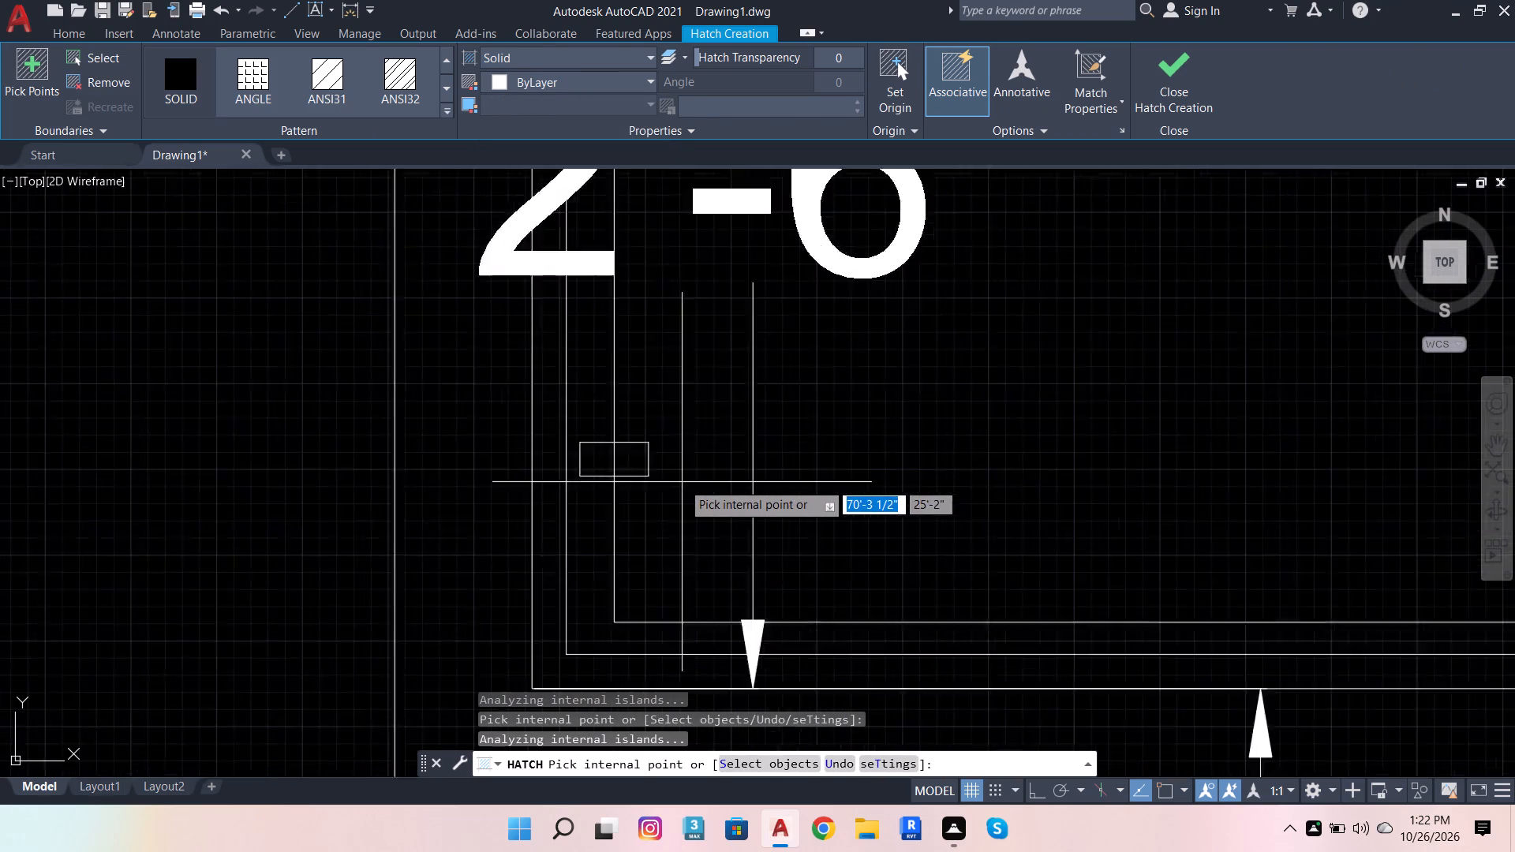
pyautogui.scroll(2, 682, 482)
pyautogui.click(541, 443)
pyautogui.click(461, 420)
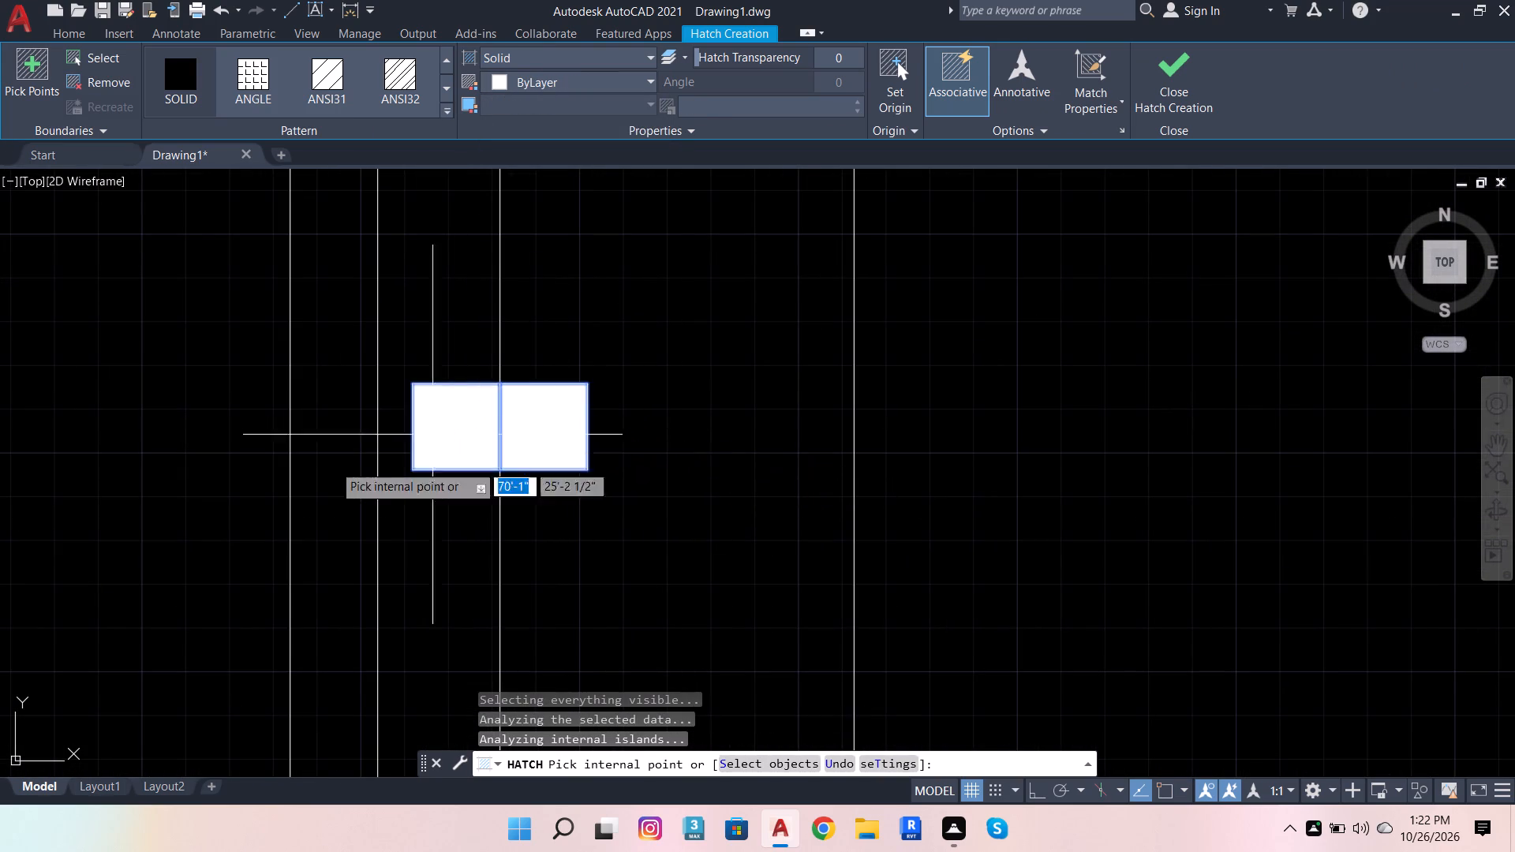
# Fill the upper and lower small rectangles on the last railing panel's outer edge with the same Solid hatch and finish hatching.
pyautogui.scroll(-5, 231, 496)
pyautogui.scroll(-5, 442, 486)
pyautogui.scroll(5, 574, 480)
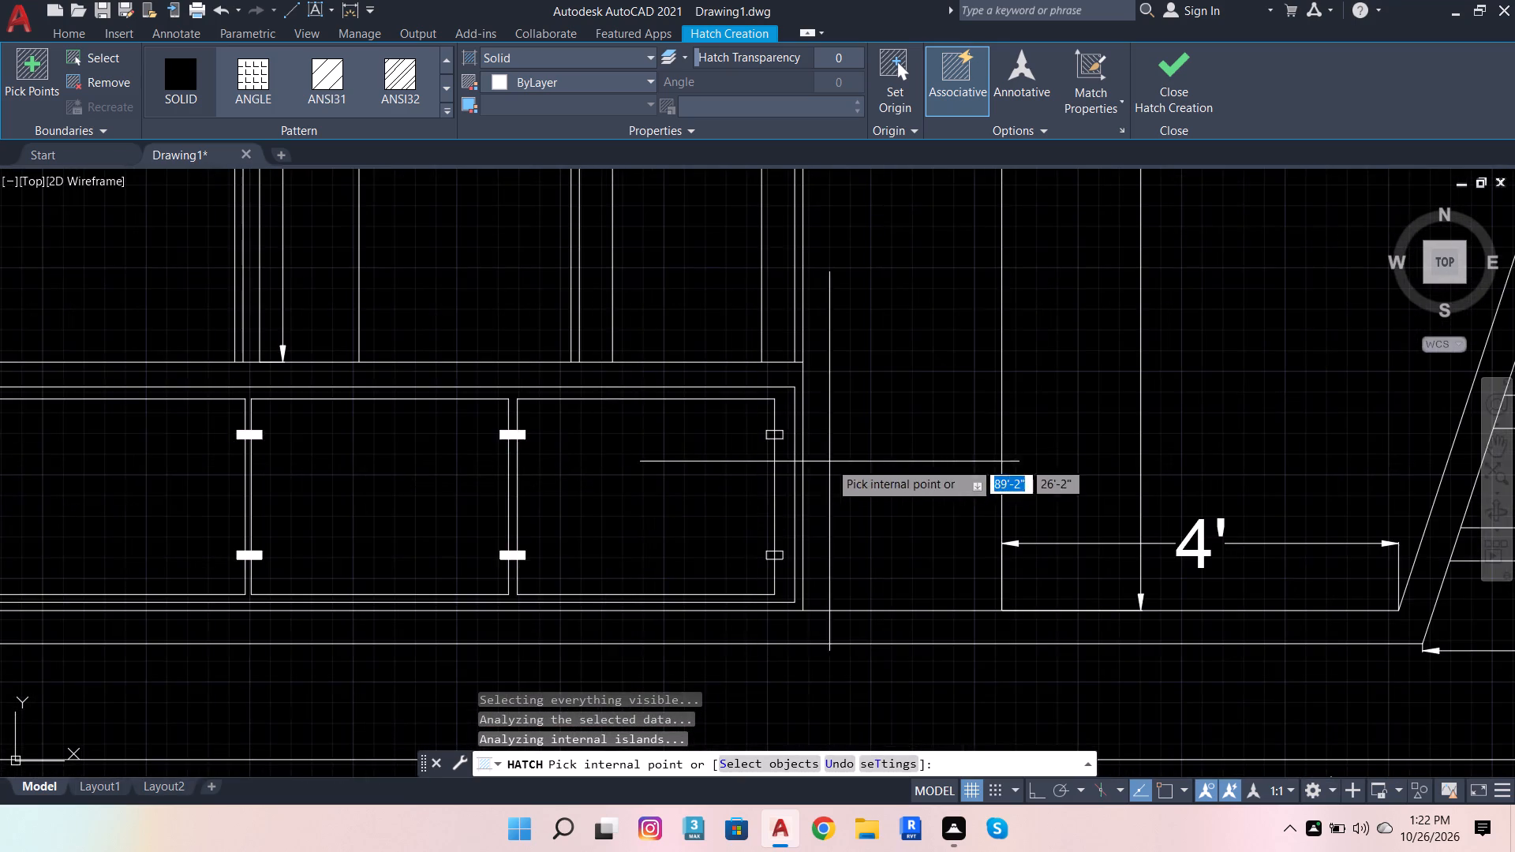
pyautogui.scroll(4, 829, 461)
pyautogui.click(482, 293)
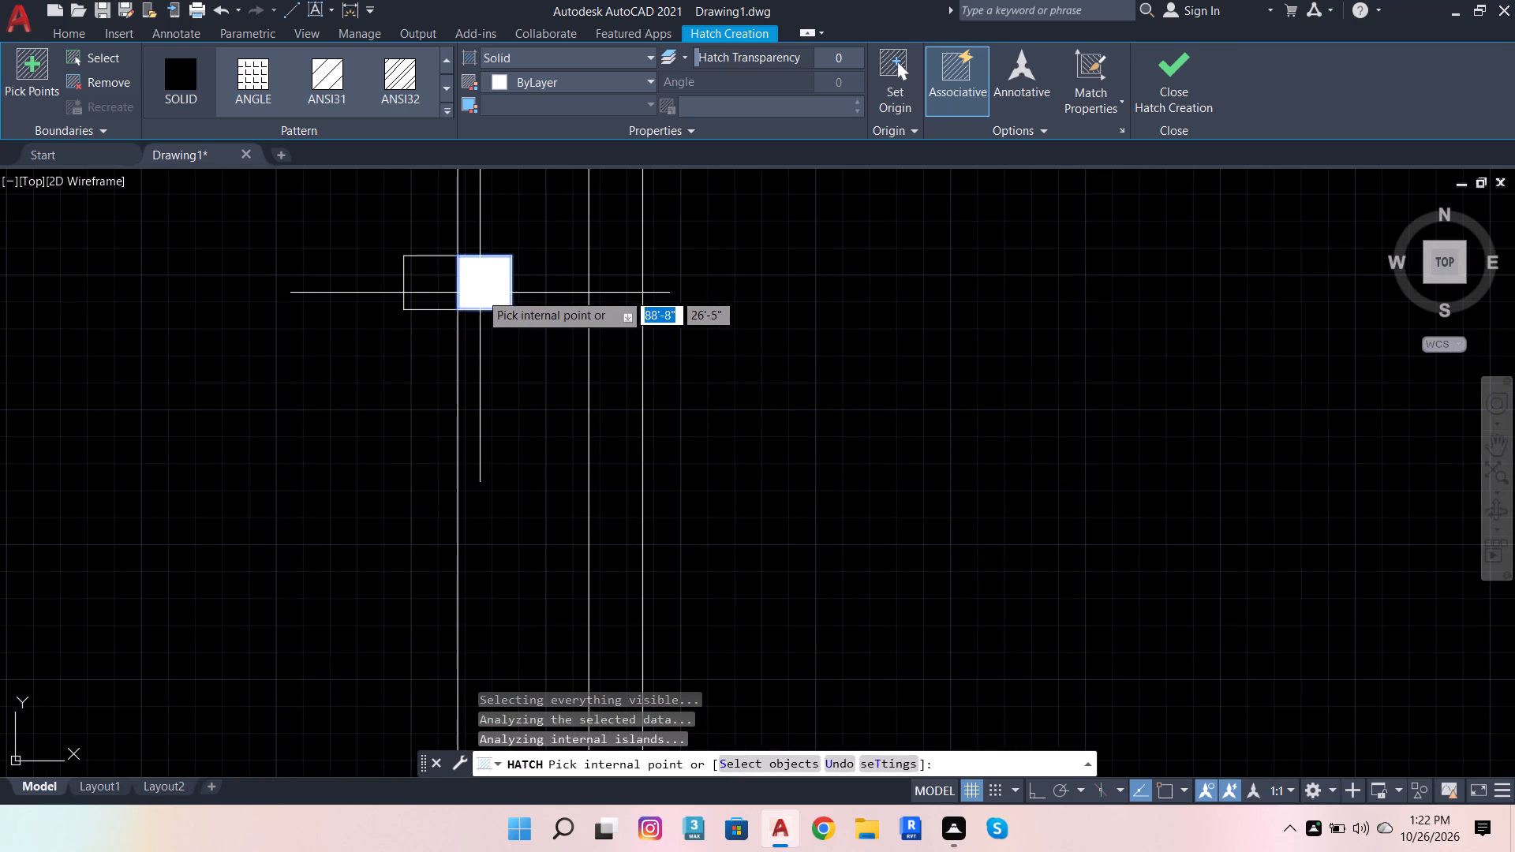
pyautogui.click(428, 290)
pyautogui.scroll(-5, 511, 276)
pyautogui.scroll(6, 499, 356)
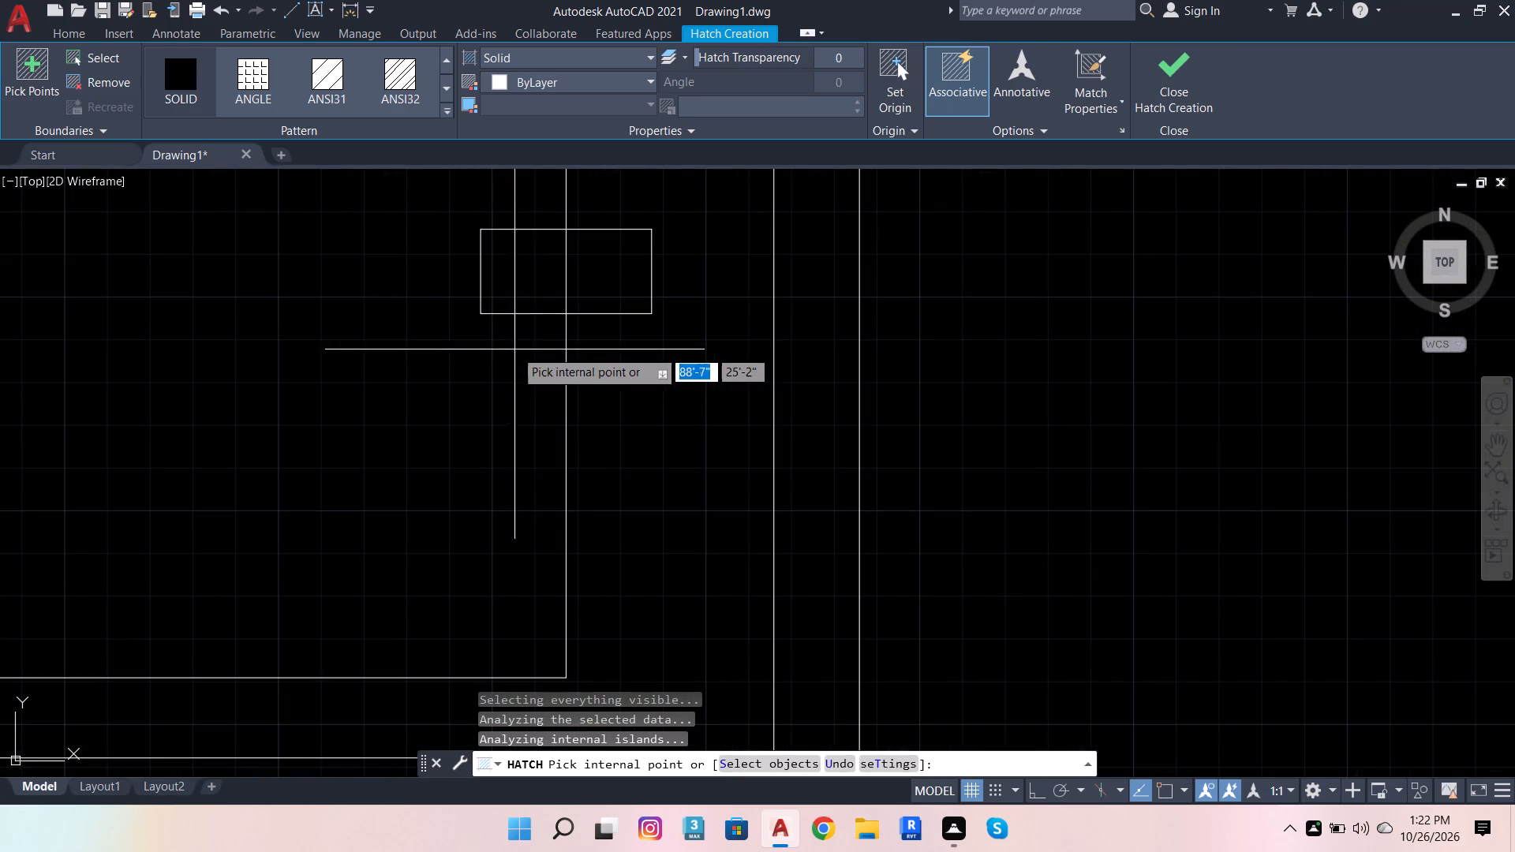
pyautogui.click(608, 278)
pyautogui.click(503, 284)
pyautogui.scroll(-5, 619, 423)
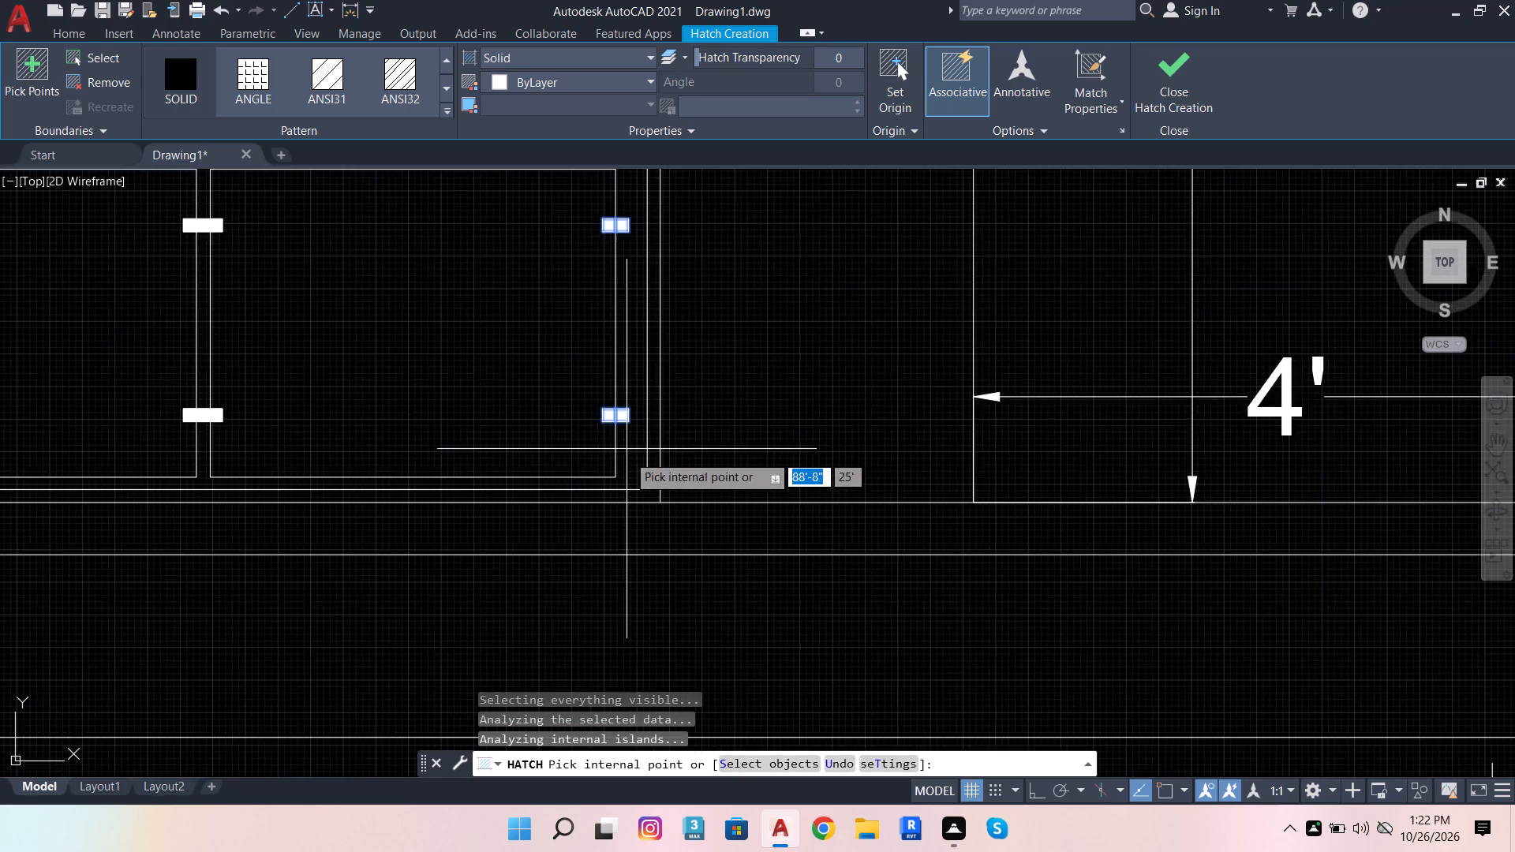
pyautogui.scroll(-1, 629, 465)
pyautogui.press('Escape')
pyautogui.press('Escape')
pyautogui.press('Escape')
# Review the filled railing brackets and the surrounding elevation for dimensions that are still missing.
pyautogui.scroll(4, 632, 376)
pyautogui.scroll(-4, 634, 374)
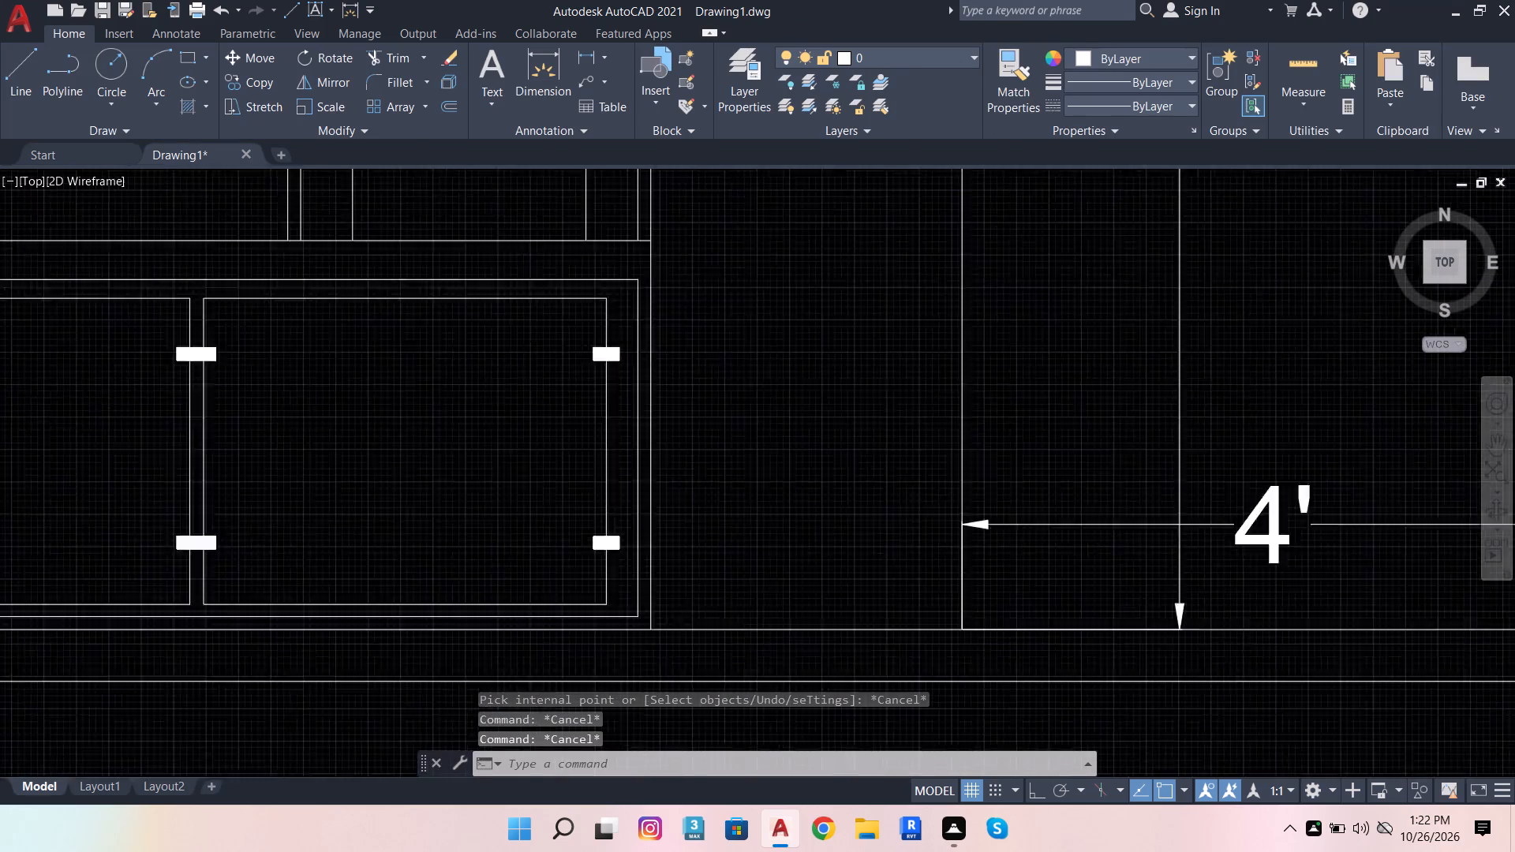
pyautogui.scroll(-4, 651, 397)
pyautogui.scroll(4, 651, 421)
pyautogui.scroll(-3, 653, 420)
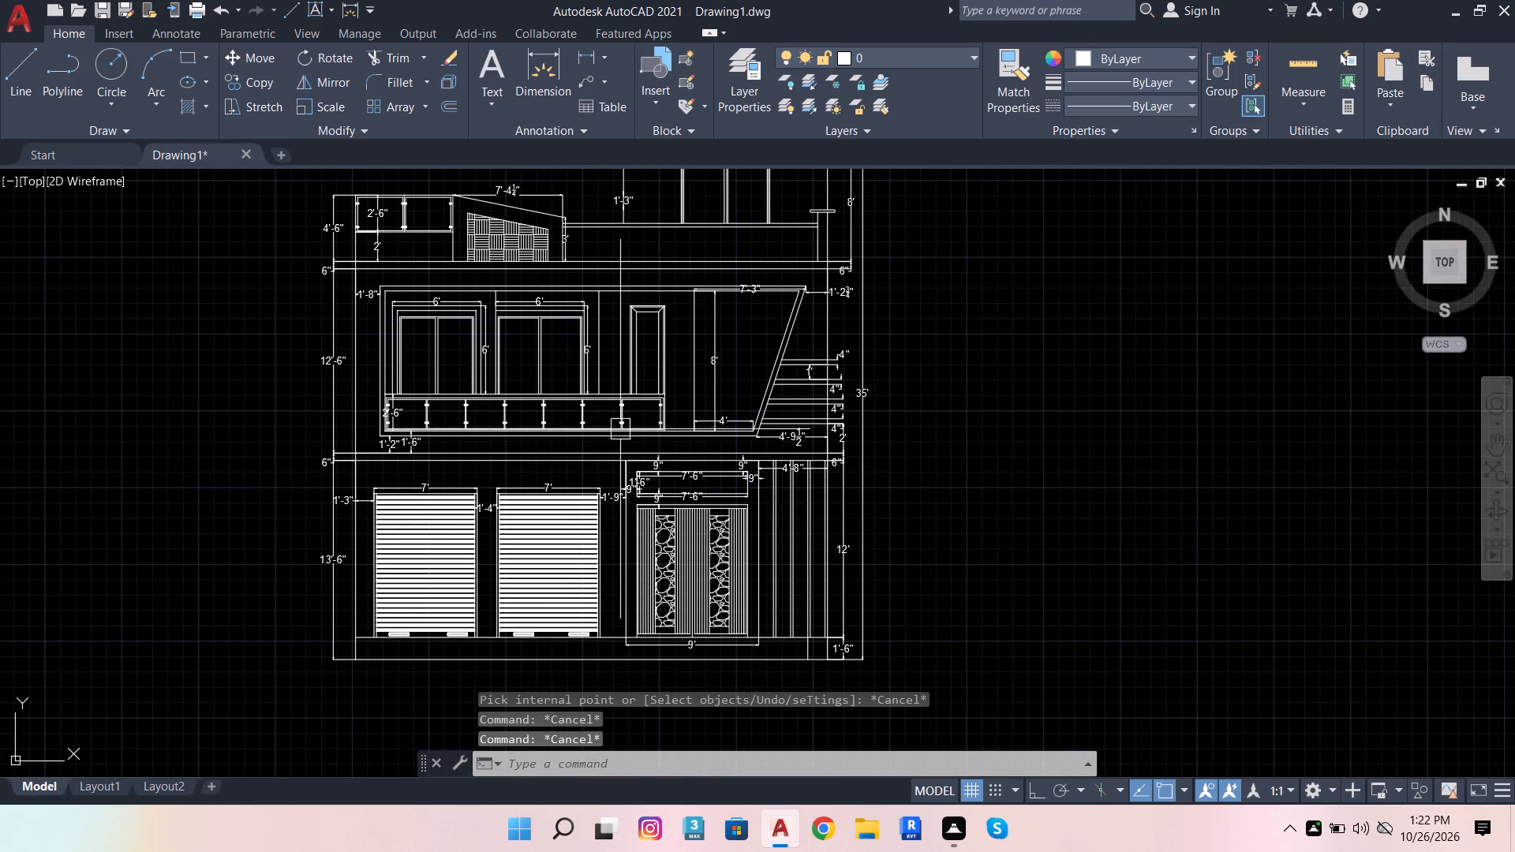
pyautogui.scroll(2, 617, 427)
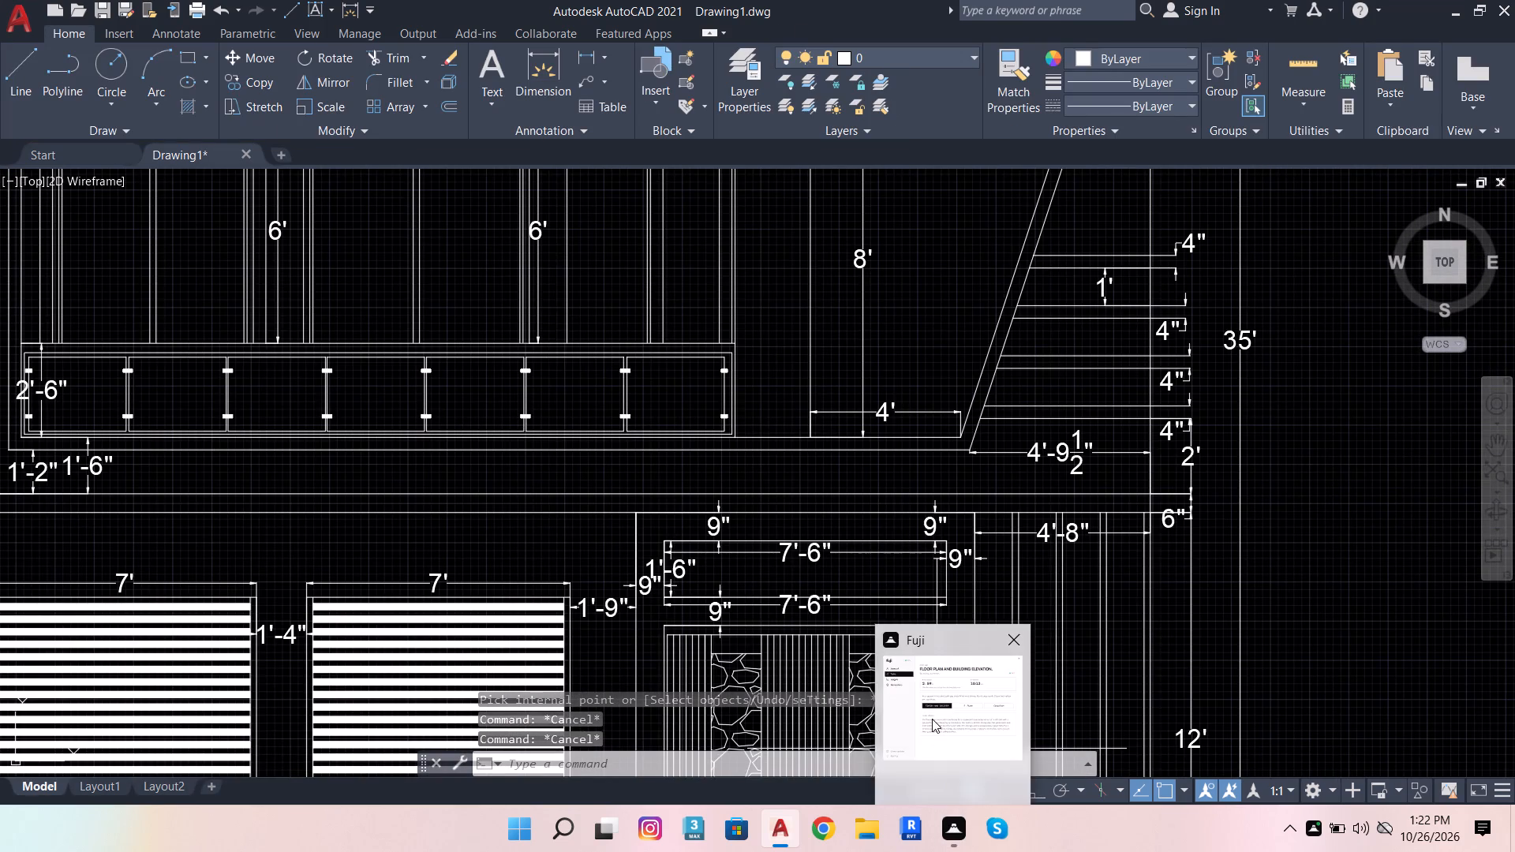
pyautogui.scroll(-4, 665, 474)
pyautogui.scroll(3, 650, 414)
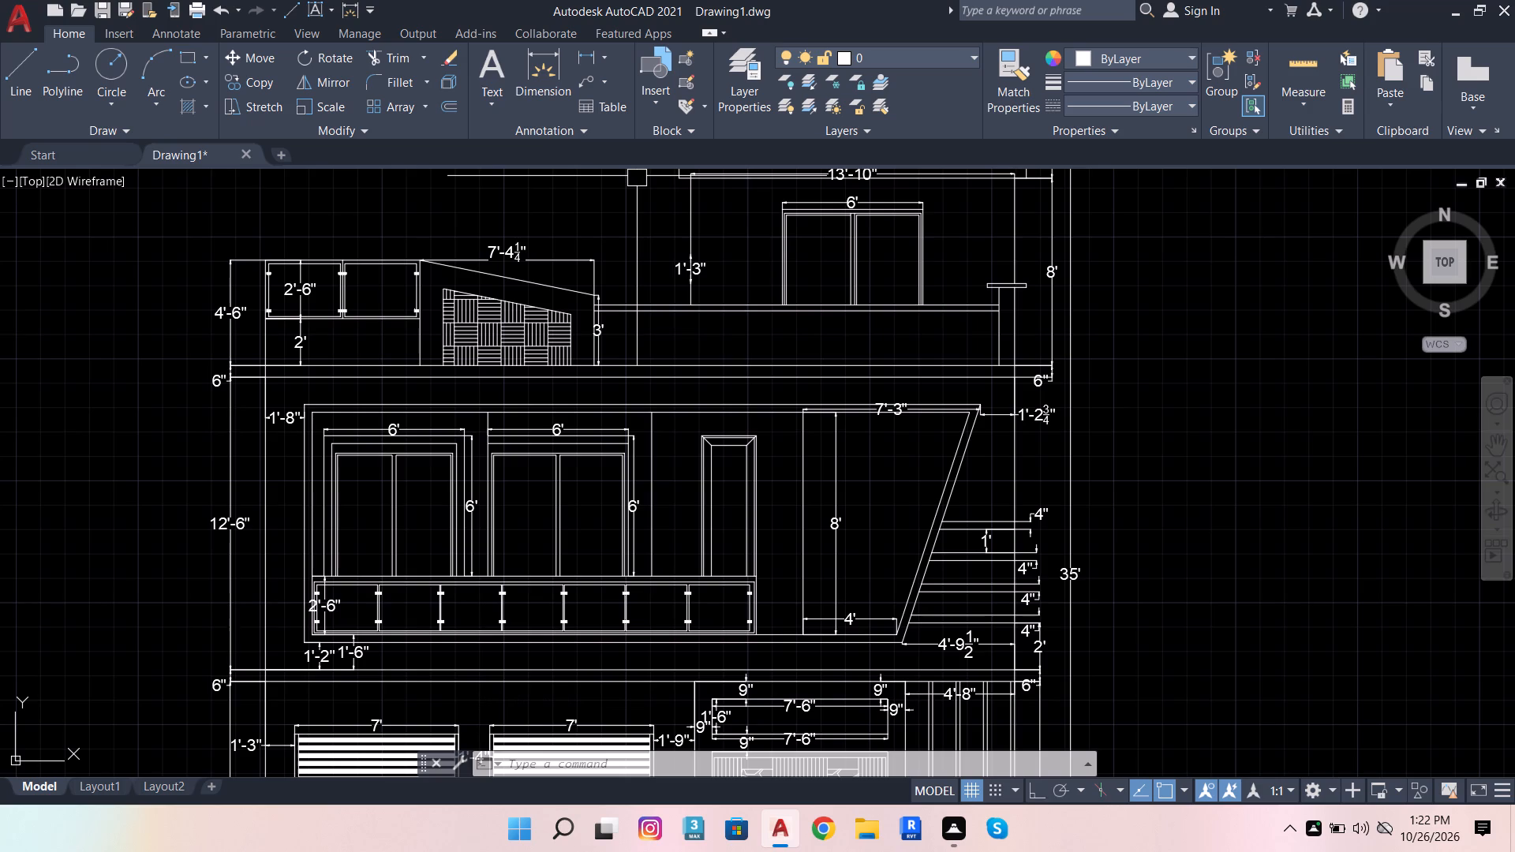
# With Ortho on, dimension the horizontal gap between the narrow window frame's upper corner and the vertical line starting the 7'-3" span.
pyautogui.click(547, 74)
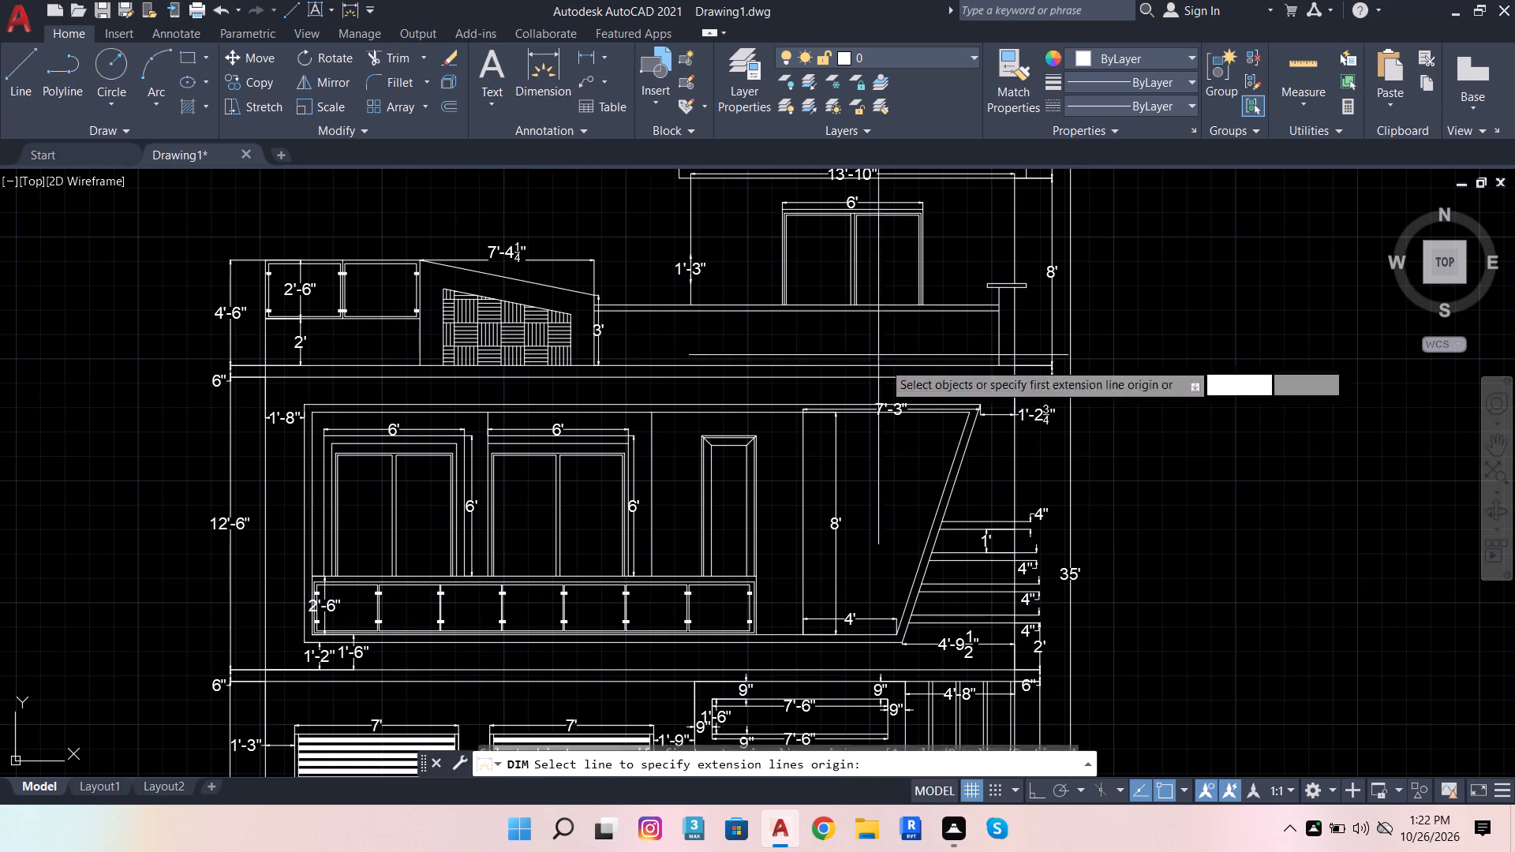
pyautogui.scroll(3, 886, 426)
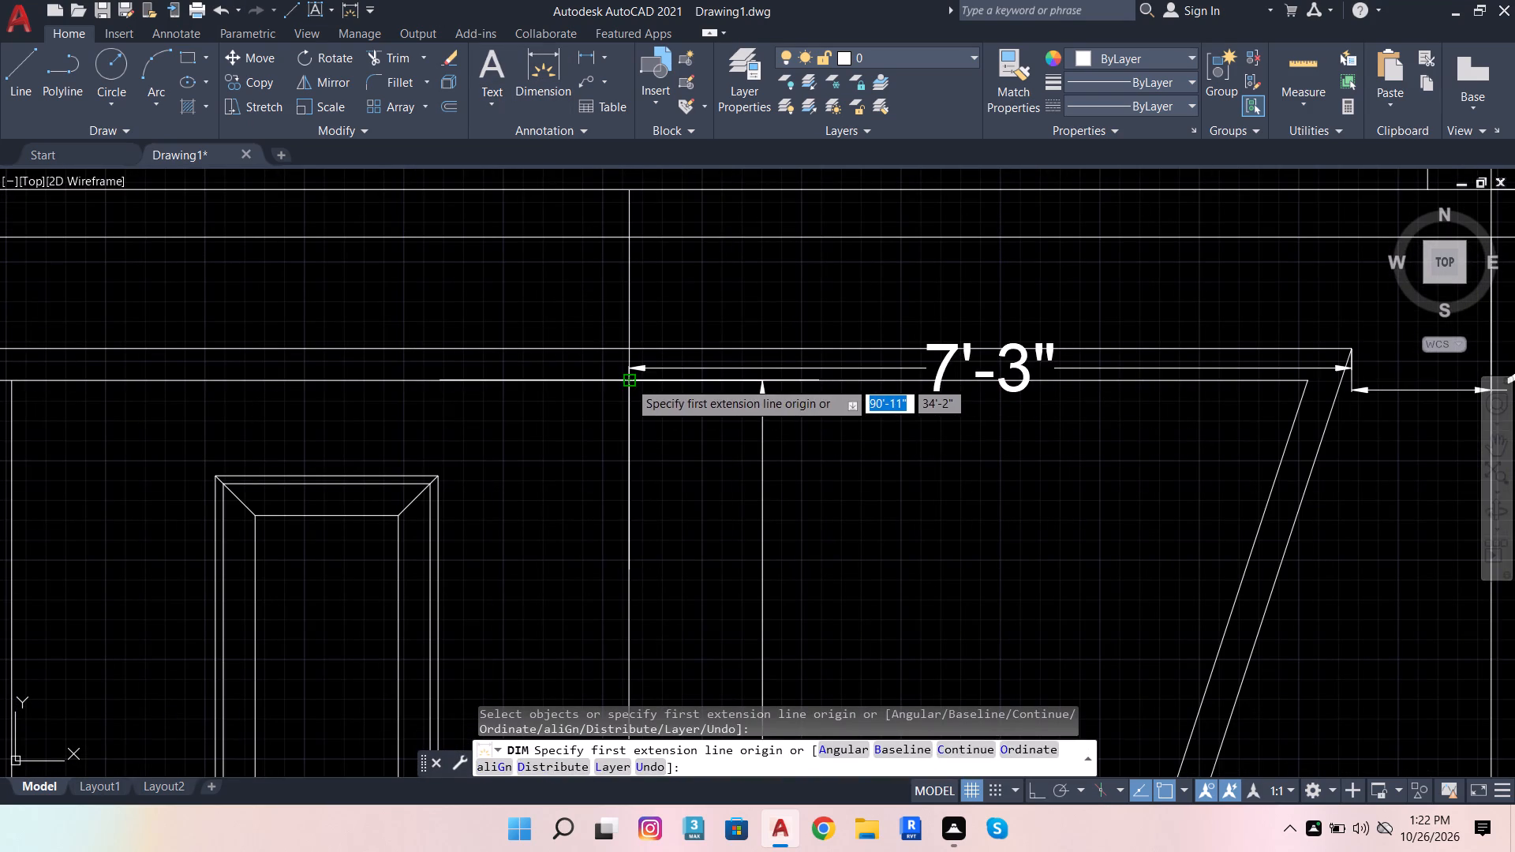
pyautogui.click(629, 381)
pyautogui.click(436, 473)
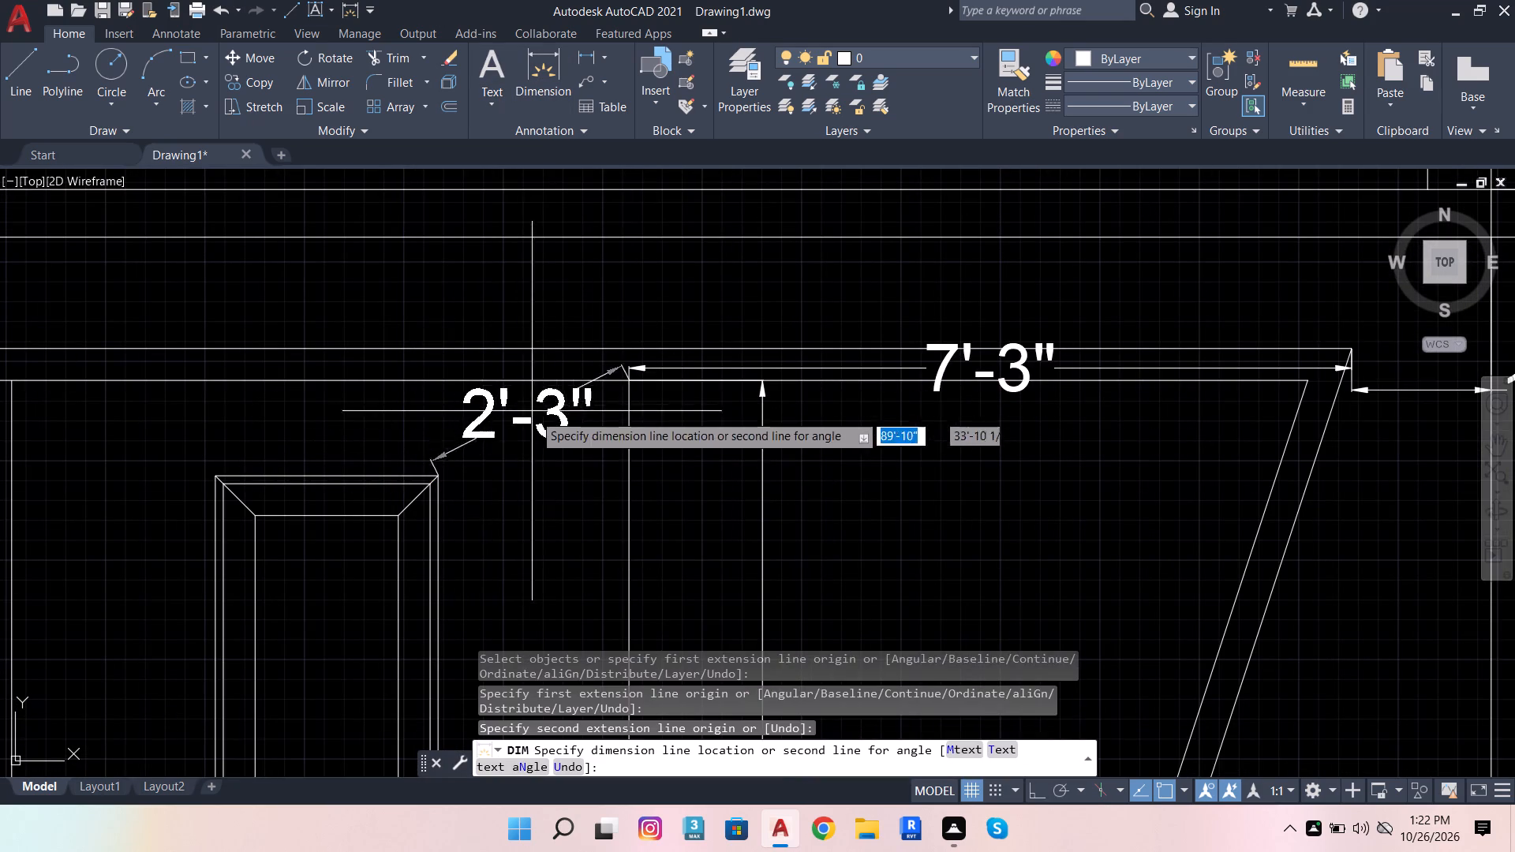
pyautogui.click(1034, 791)
pyautogui.scroll(3, 589, 471)
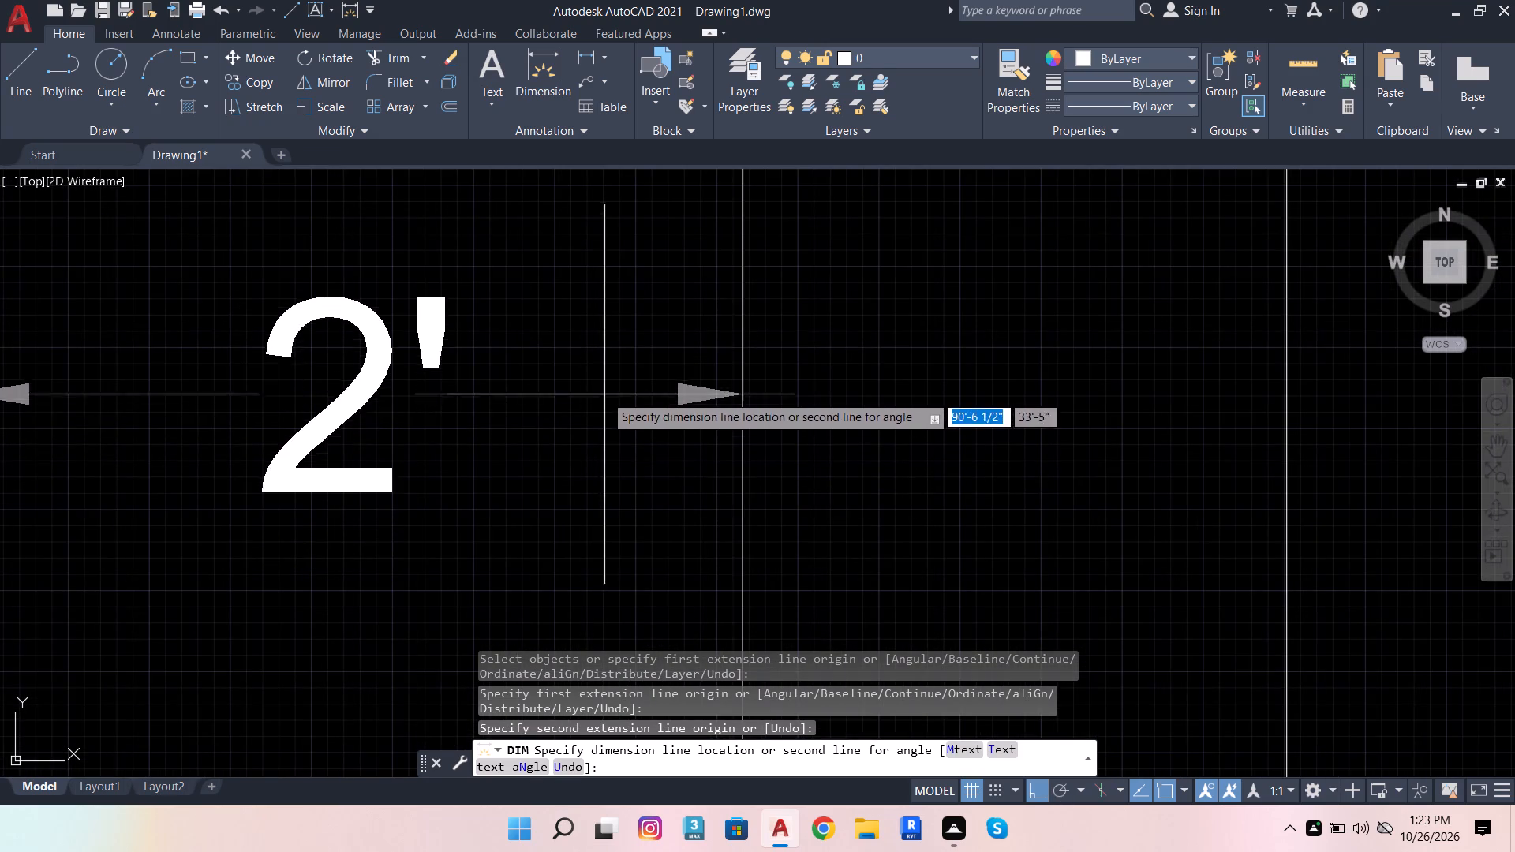
pyautogui.scroll(-3, 623, 436)
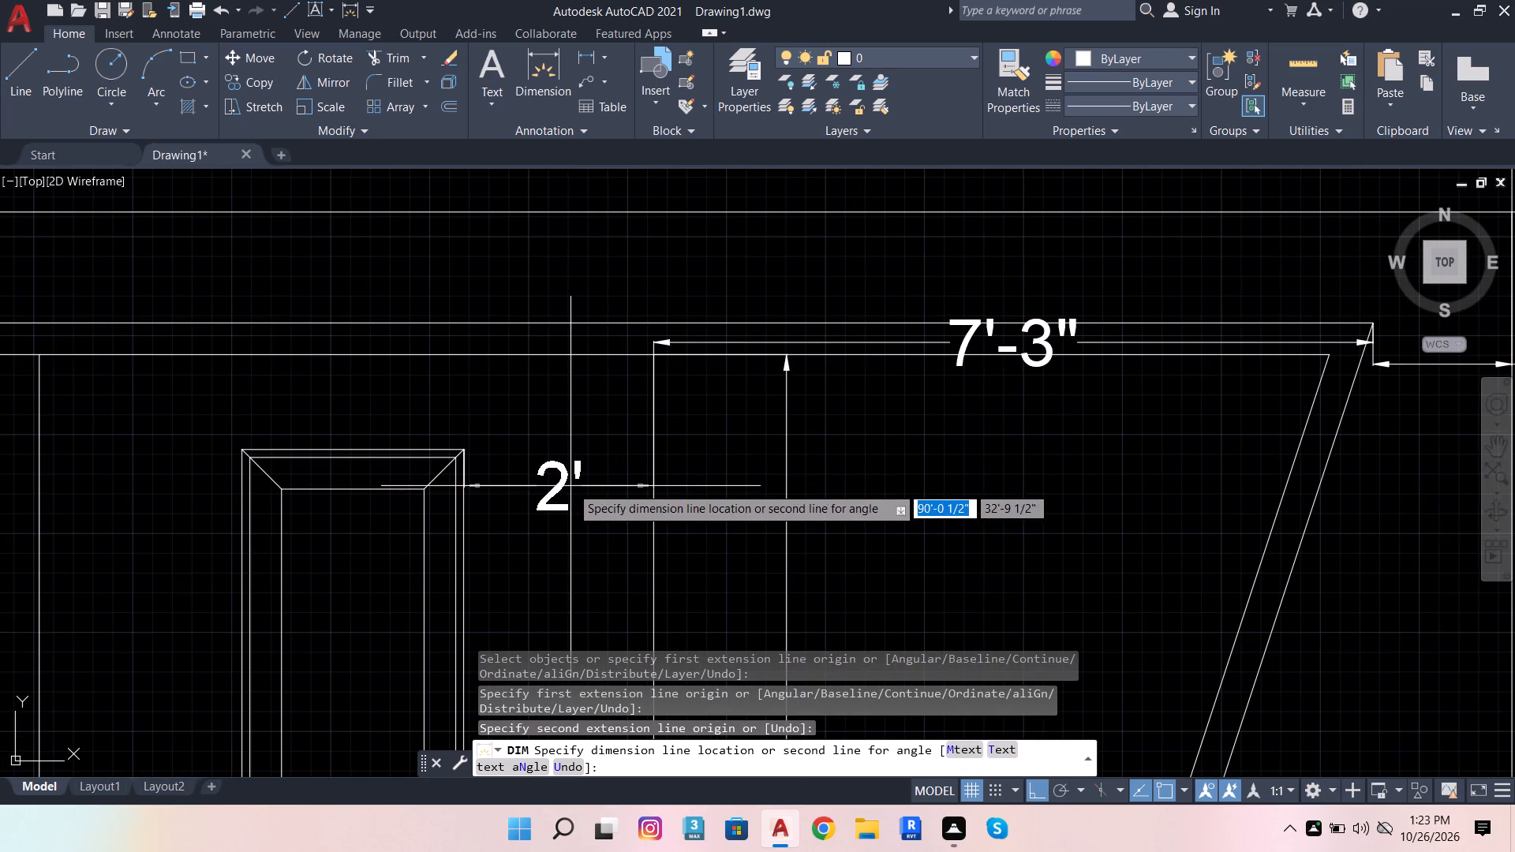
pyautogui.click(570, 486)
pyautogui.scroll(-3, 630, 442)
pyautogui.press('Escape')
pyautogui.press('Escape')
# Examine the dimensions around the slanted wall's base and the horizontal strips beside it.
pyautogui.scroll(2, 586, 432)
pyautogui.scroll(-2, 656, 325)
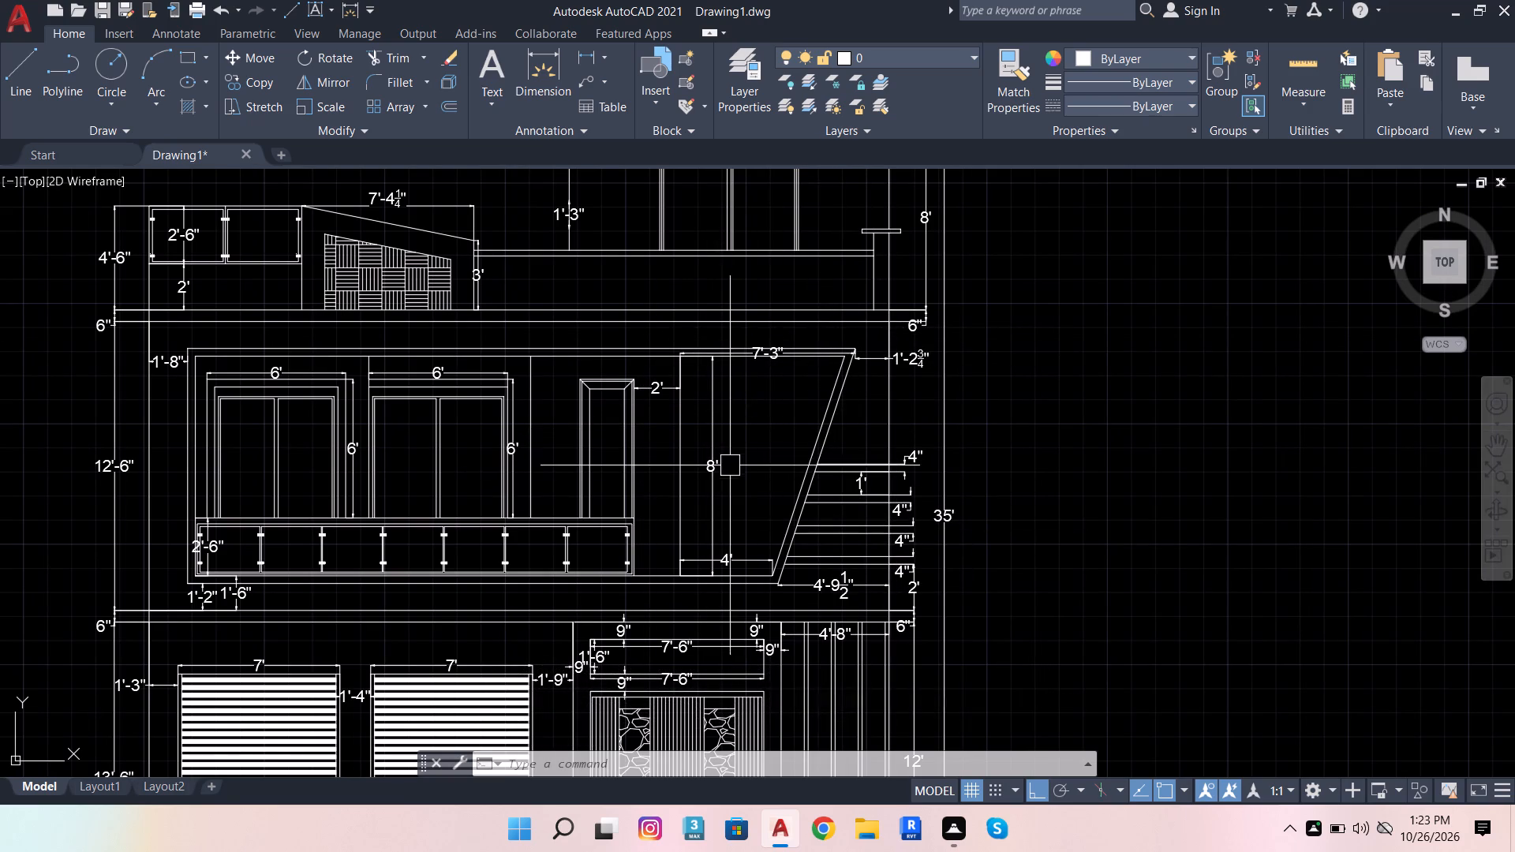
pyautogui.scroll(2, 787, 621)
pyautogui.scroll(1, 686, 509)
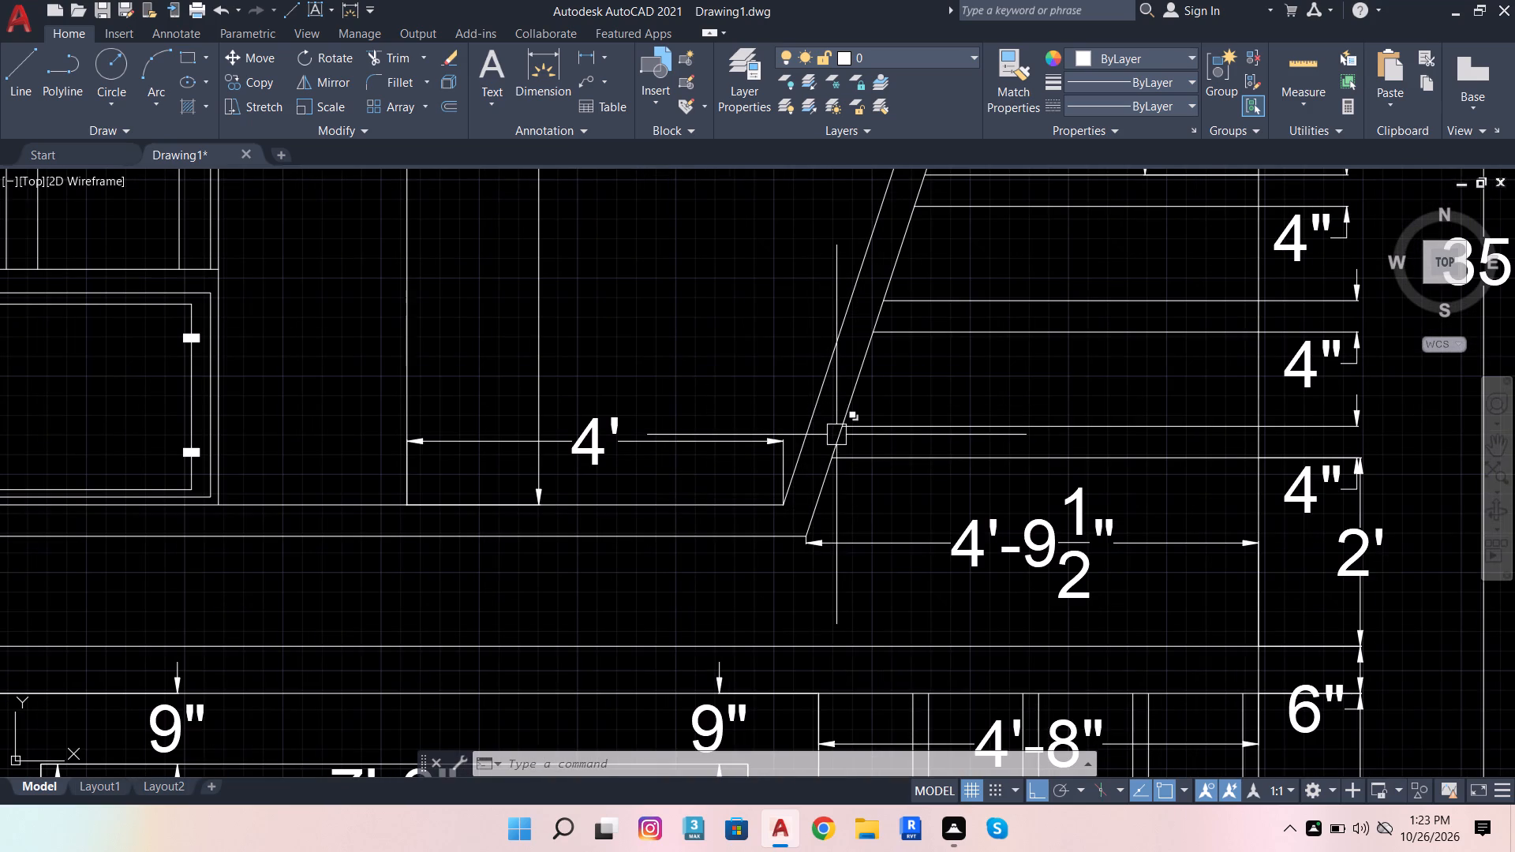
pyautogui.scroll(2, 785, 454)
pyautogui.scroll(-2, 780, 476)
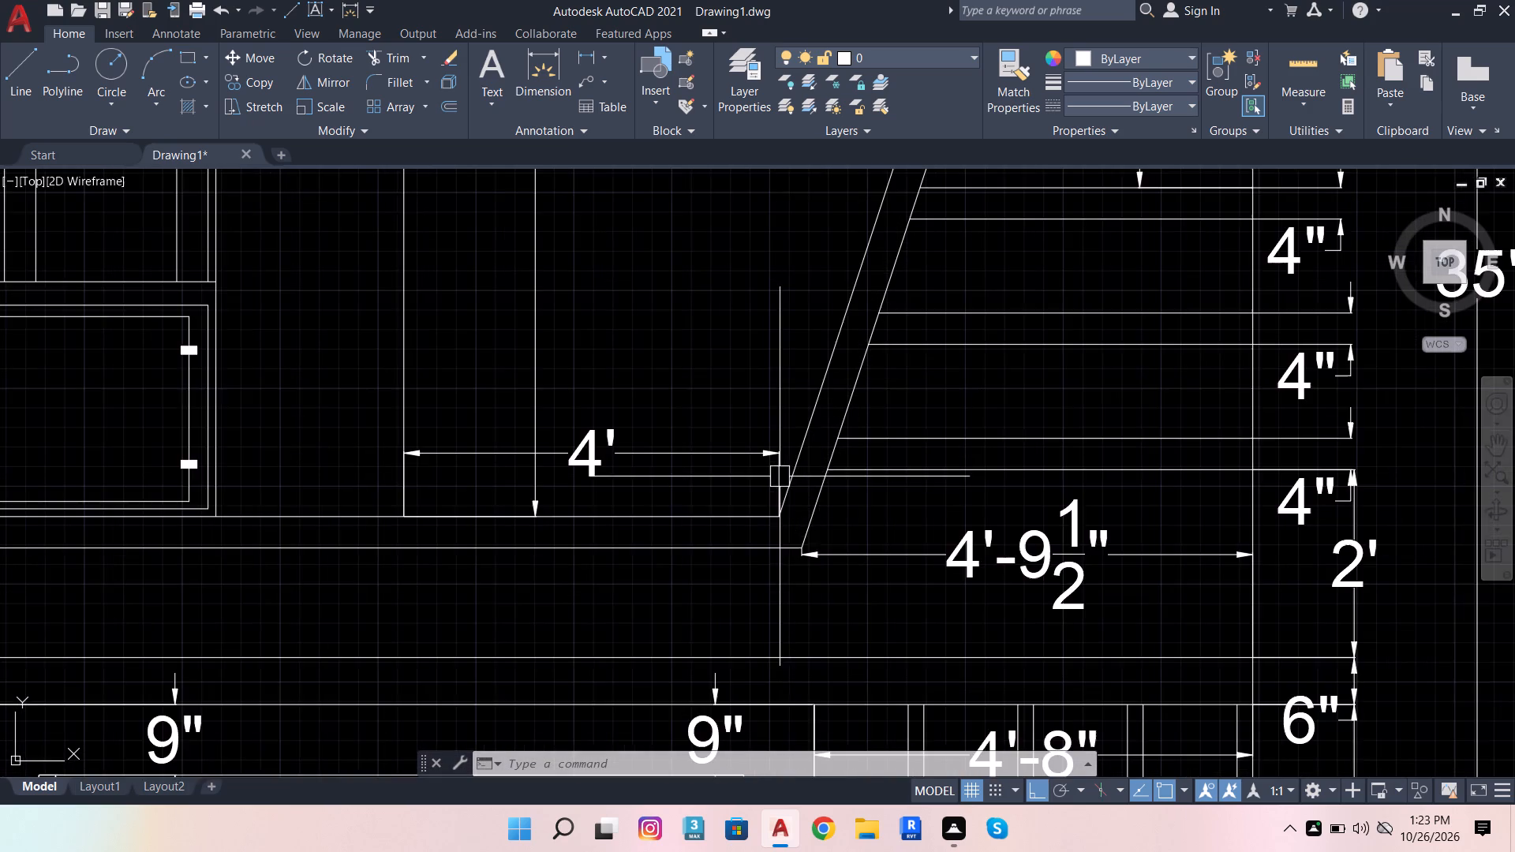
pyautogui.scroll(-4, 825, 574)
pyautogui.scroll(1, 694, 498)
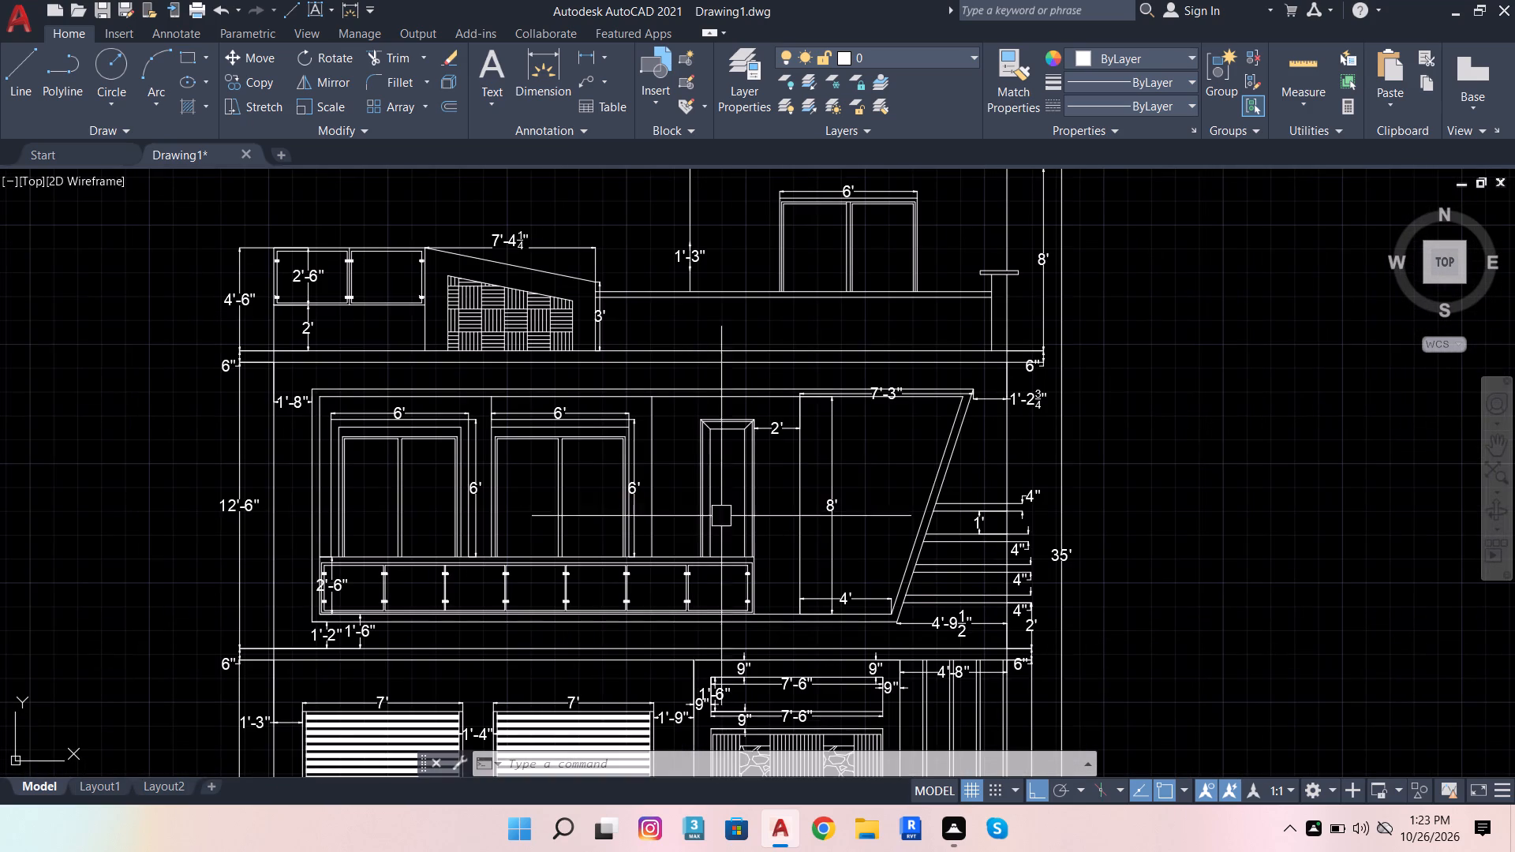
# Dimension the two lower gaps between the horizontal strips beside the slanted wall, aligned below the existing 1' dimension.
pyautogui.click(564, 92)
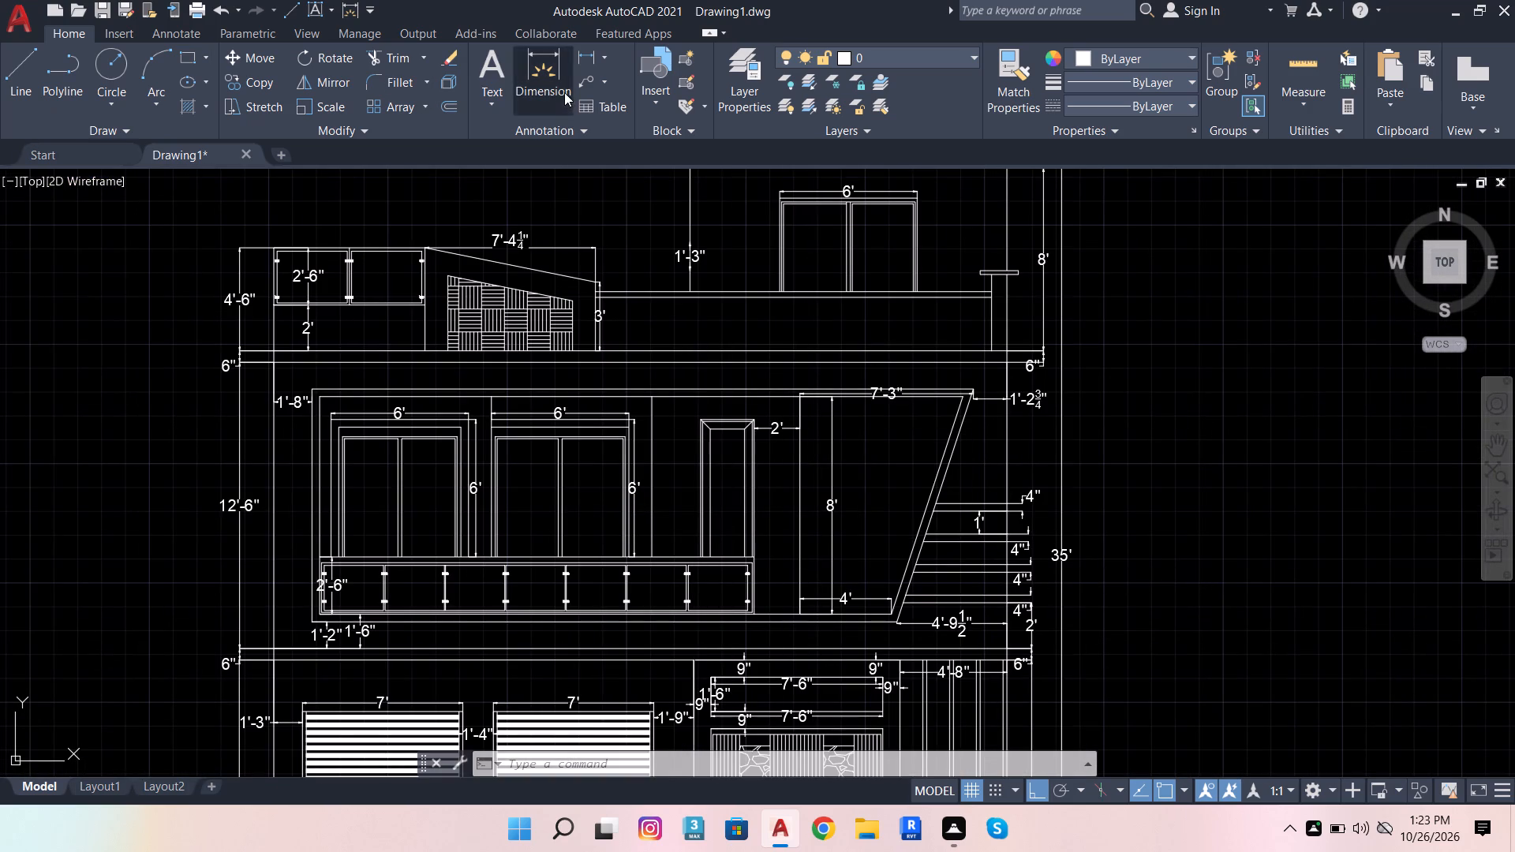
pyautogui.scroll(3, 1045, 546)
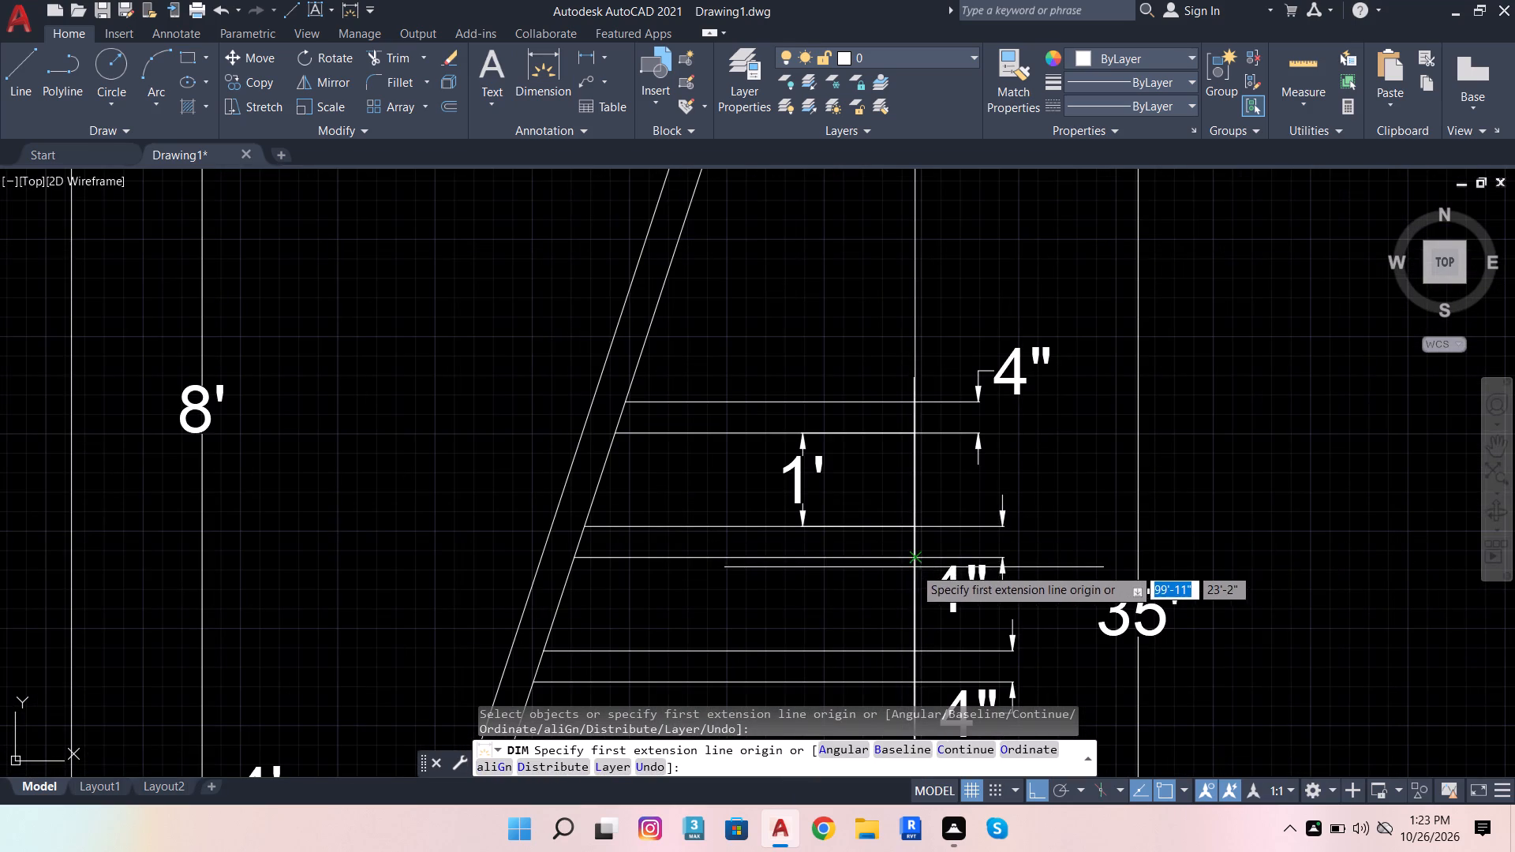
pyautogui.click(915, 556)
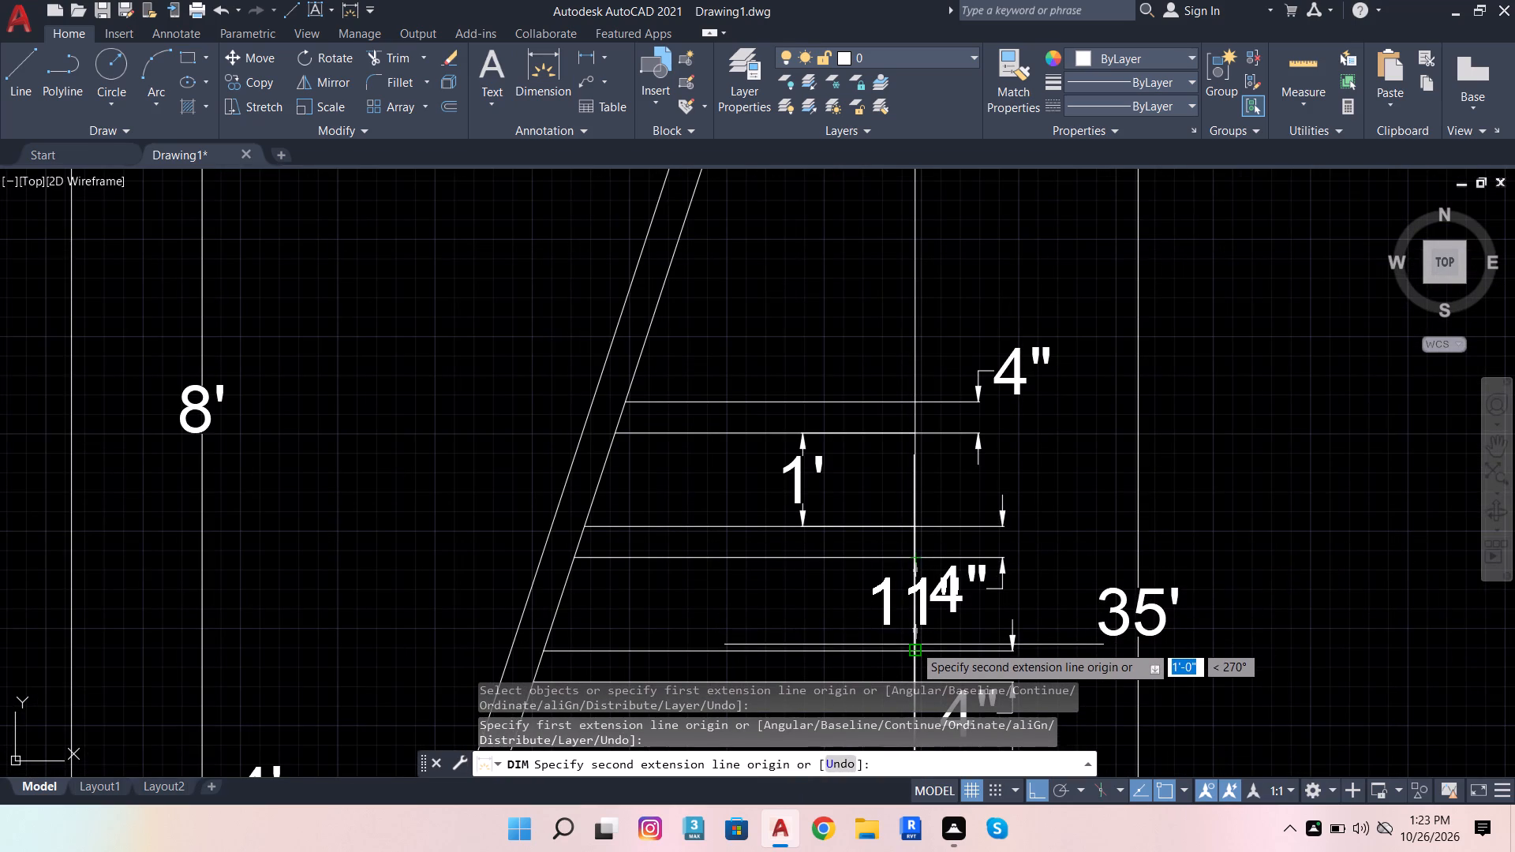
pyautogui.click(916, 654)
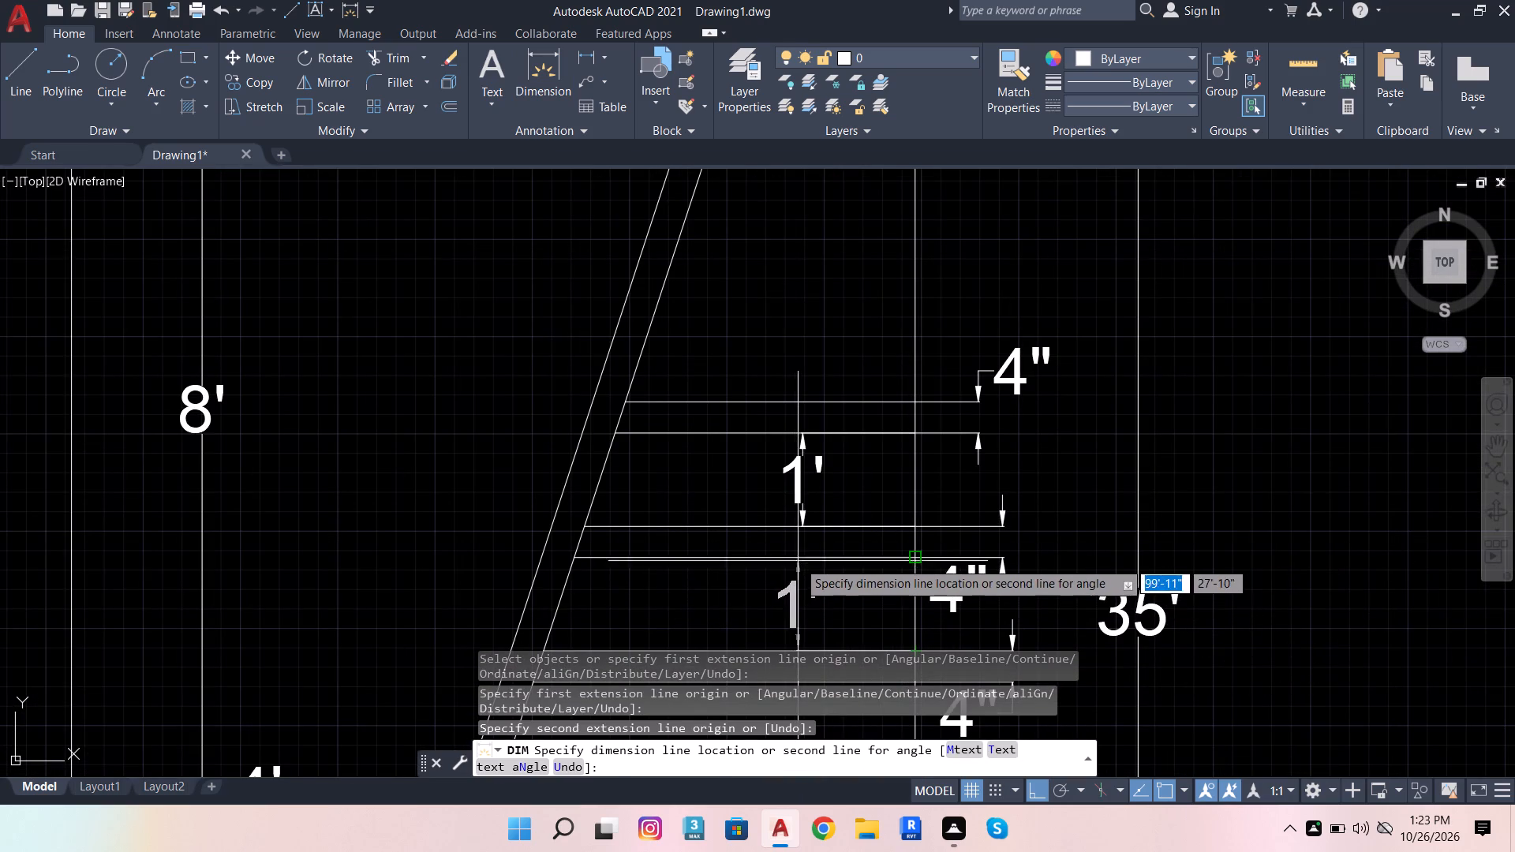
pyautogui.click(800, 529)
pyautogui.scroll(-4, 849, 464)
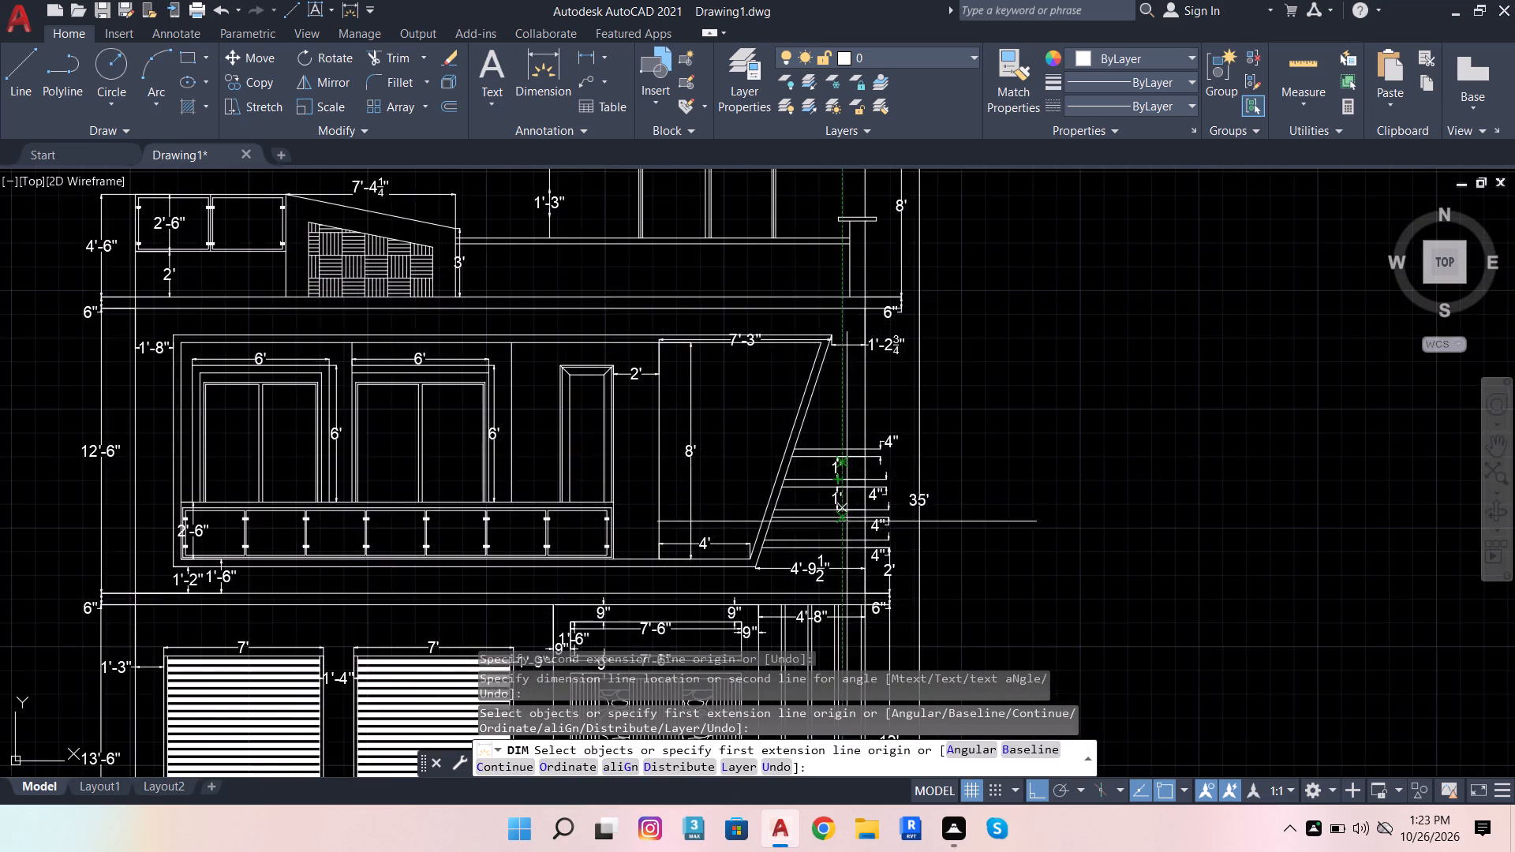
pyautogui.scroll(4, 843, 525)
pyautogui.click(981, 483)
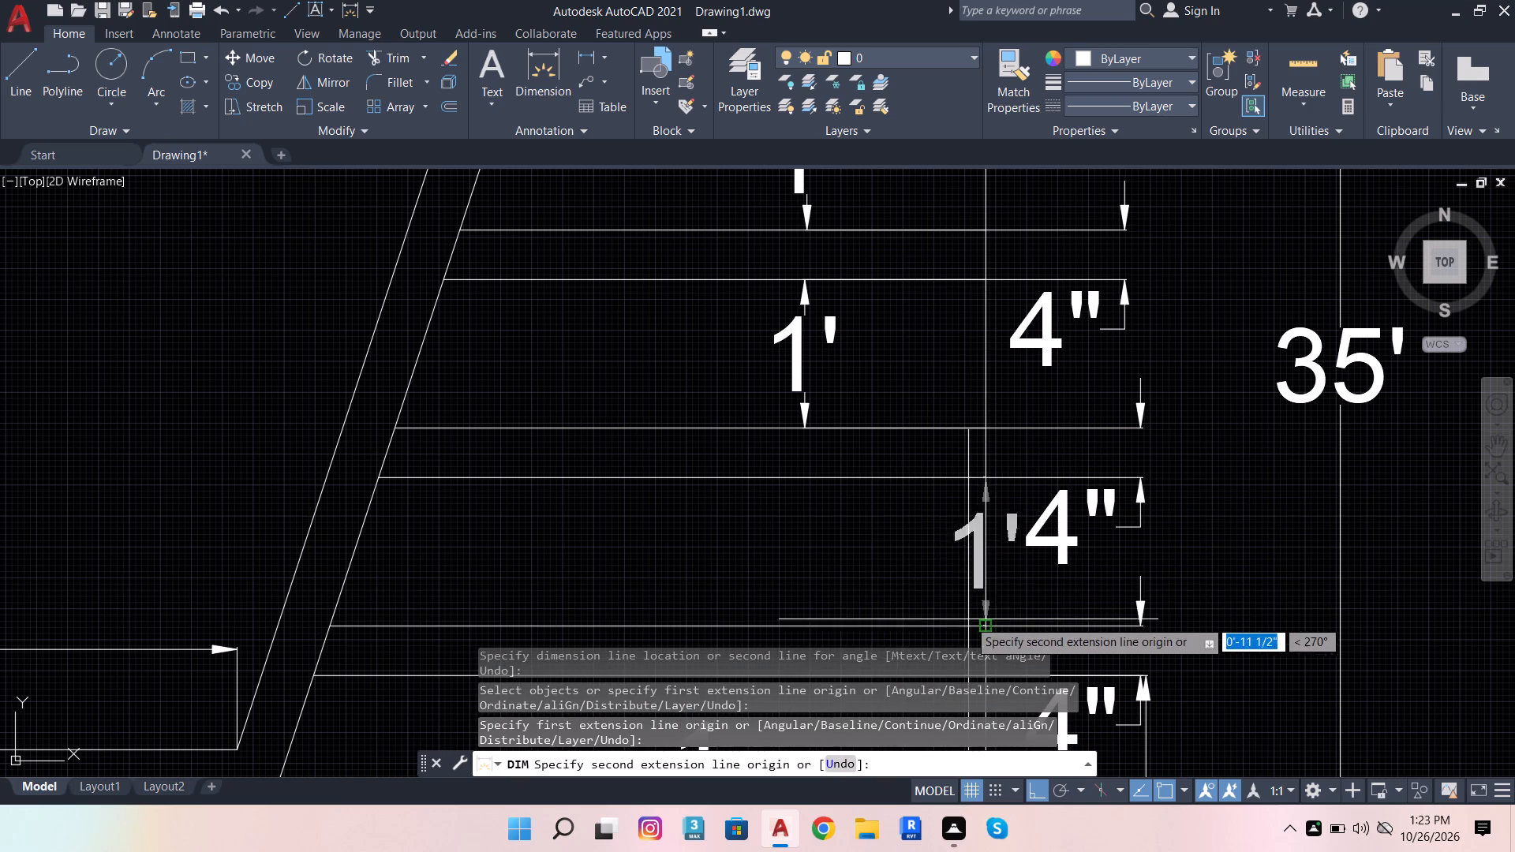
pyautogui.click(977, 625)
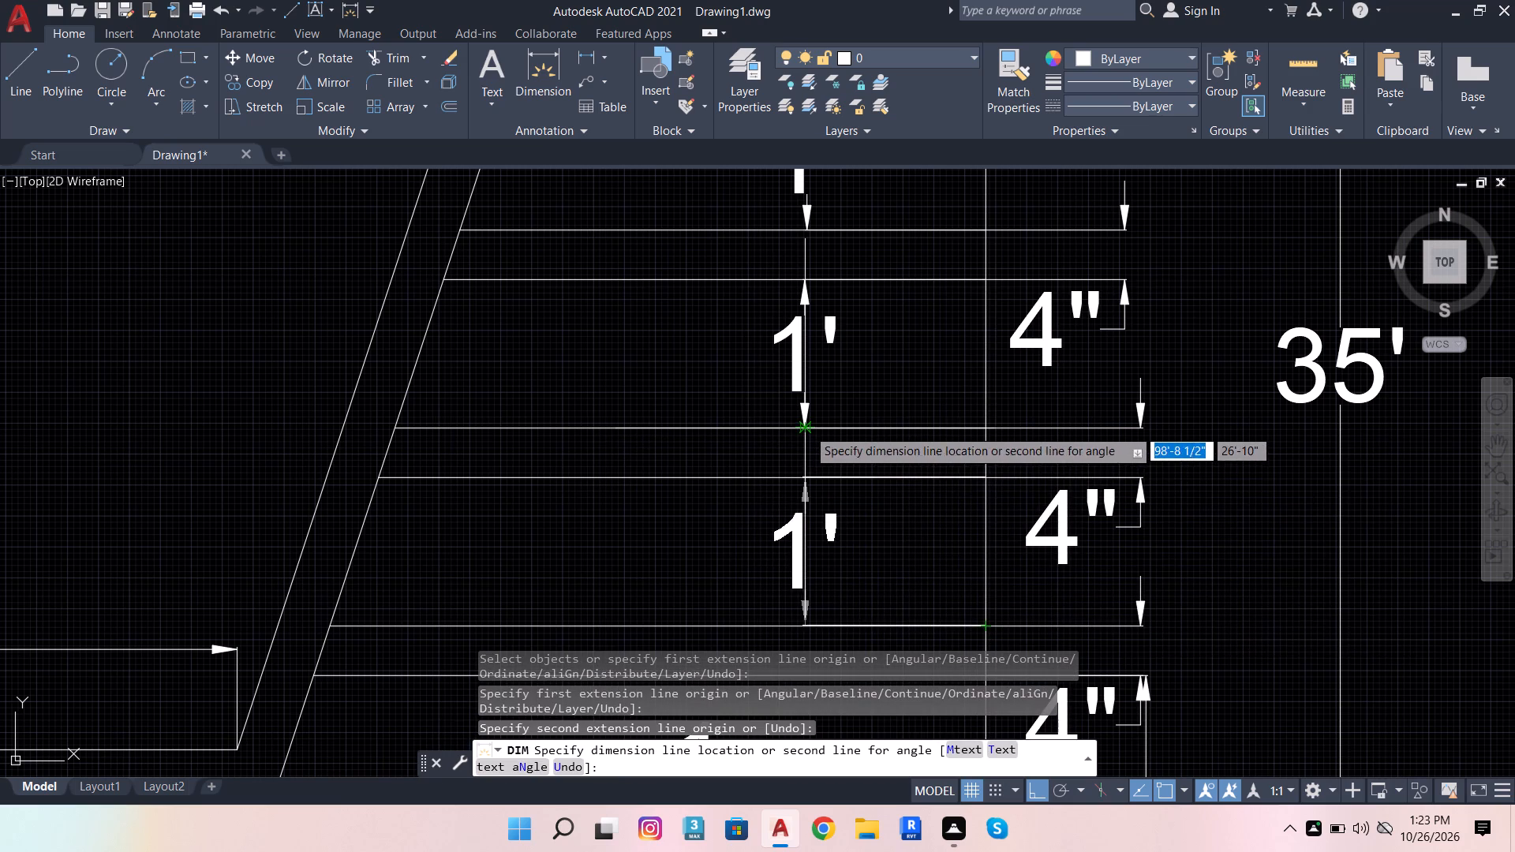
pyautogui.click(807, 428)
# Dimension the vertical distance from the topmost horizontal strip to the slab underside above, aligned with the 1' gap dimensions beside the slanted wall.
pyautogui.scroll(-6, 954, 344)
pyautogui.scroll(2, 968, 400)
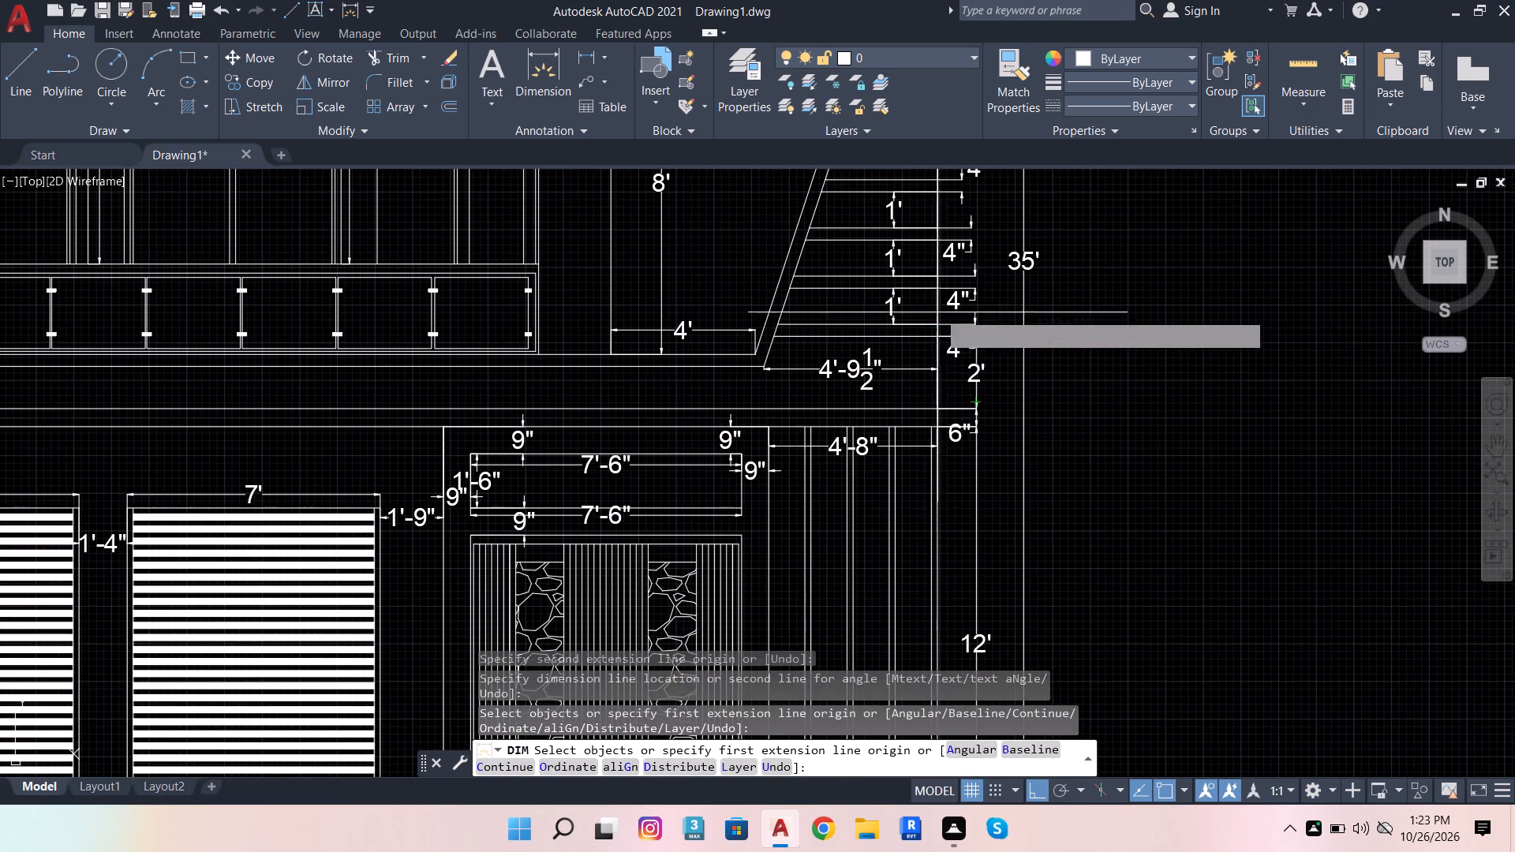
pyautogui.scroll(-3, 959, 380)
pyautogui.scroll(3, 967, 309)
pyautogui.scroll(-3, 967, 337)
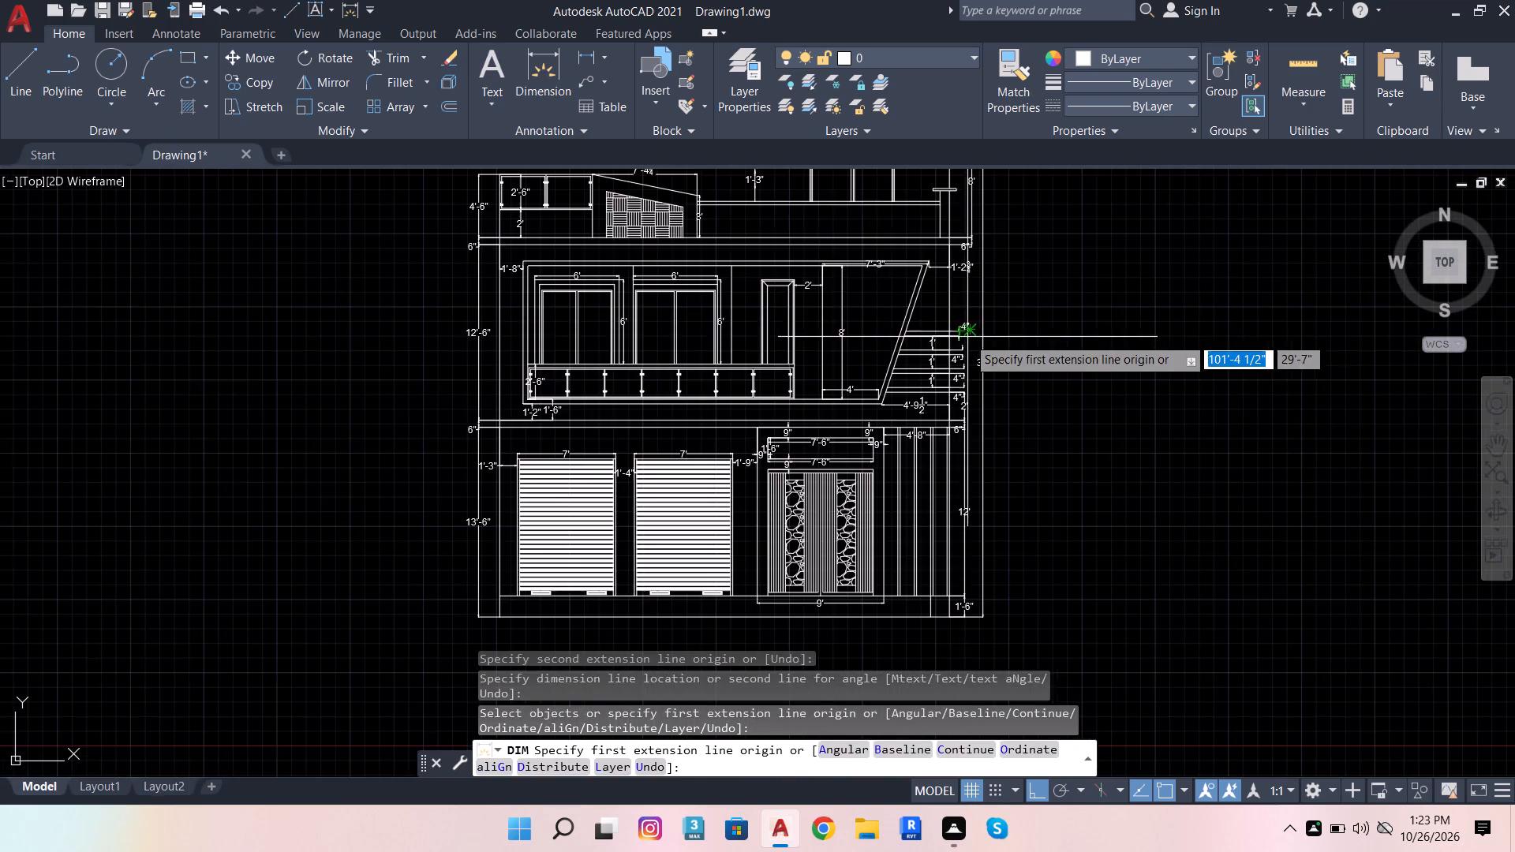
pyautogui.scroll(3, 951, 306)
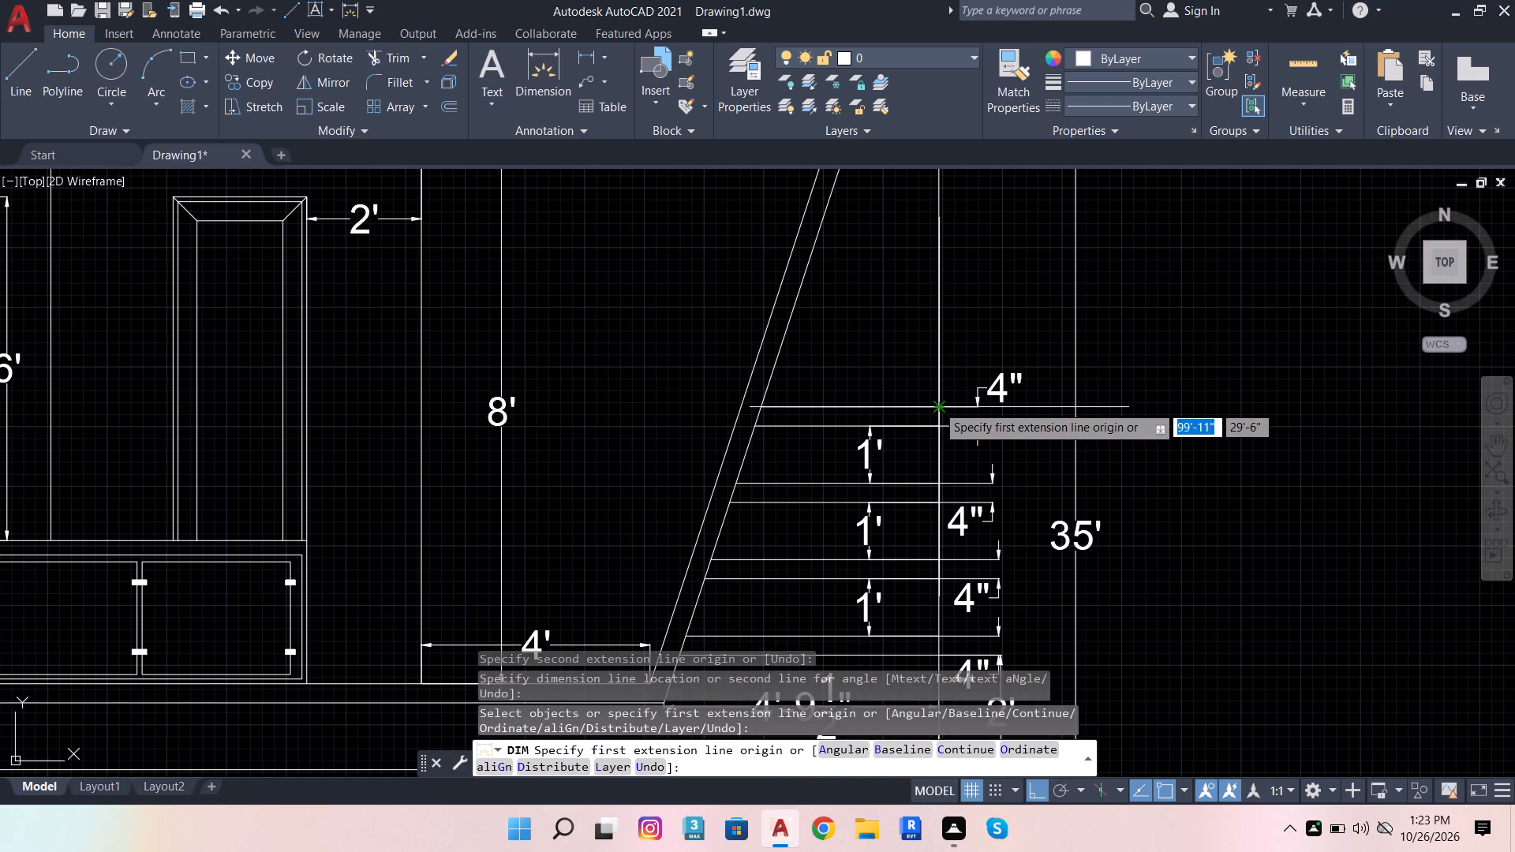
pyautogui.click(937, 405)
pyautogui.scroll(-3, 942, 421)
pyautogui.scroll(3, 943, 322)
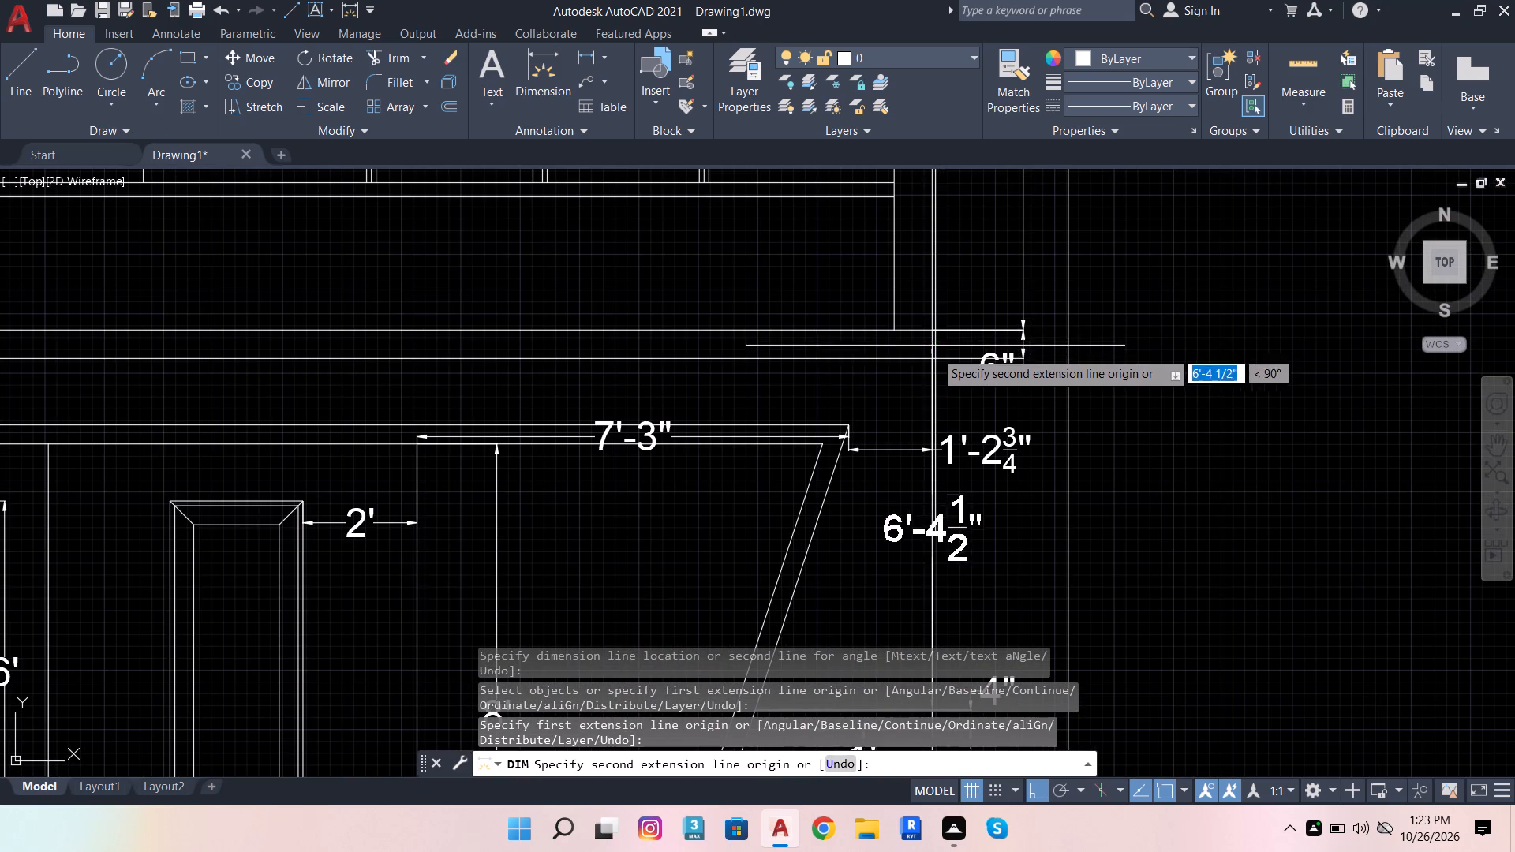
pyautogui.click(934, 361)
pyautogui.scroll(-4, 905, 428)
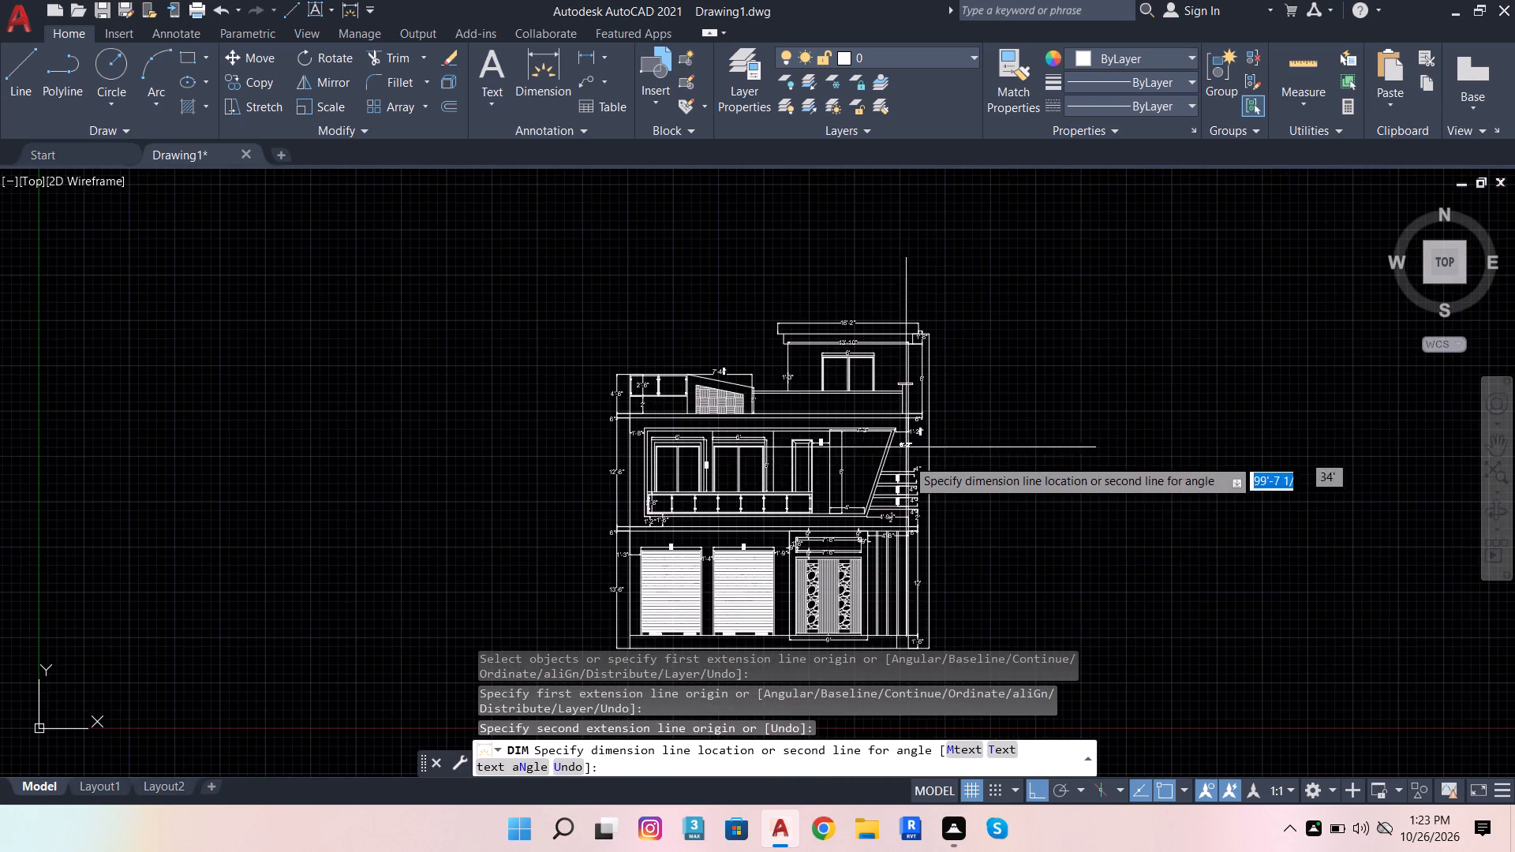
pyautogui.scroll(2, 909, 503)
pyautogui.scroll(4, 877, 437)
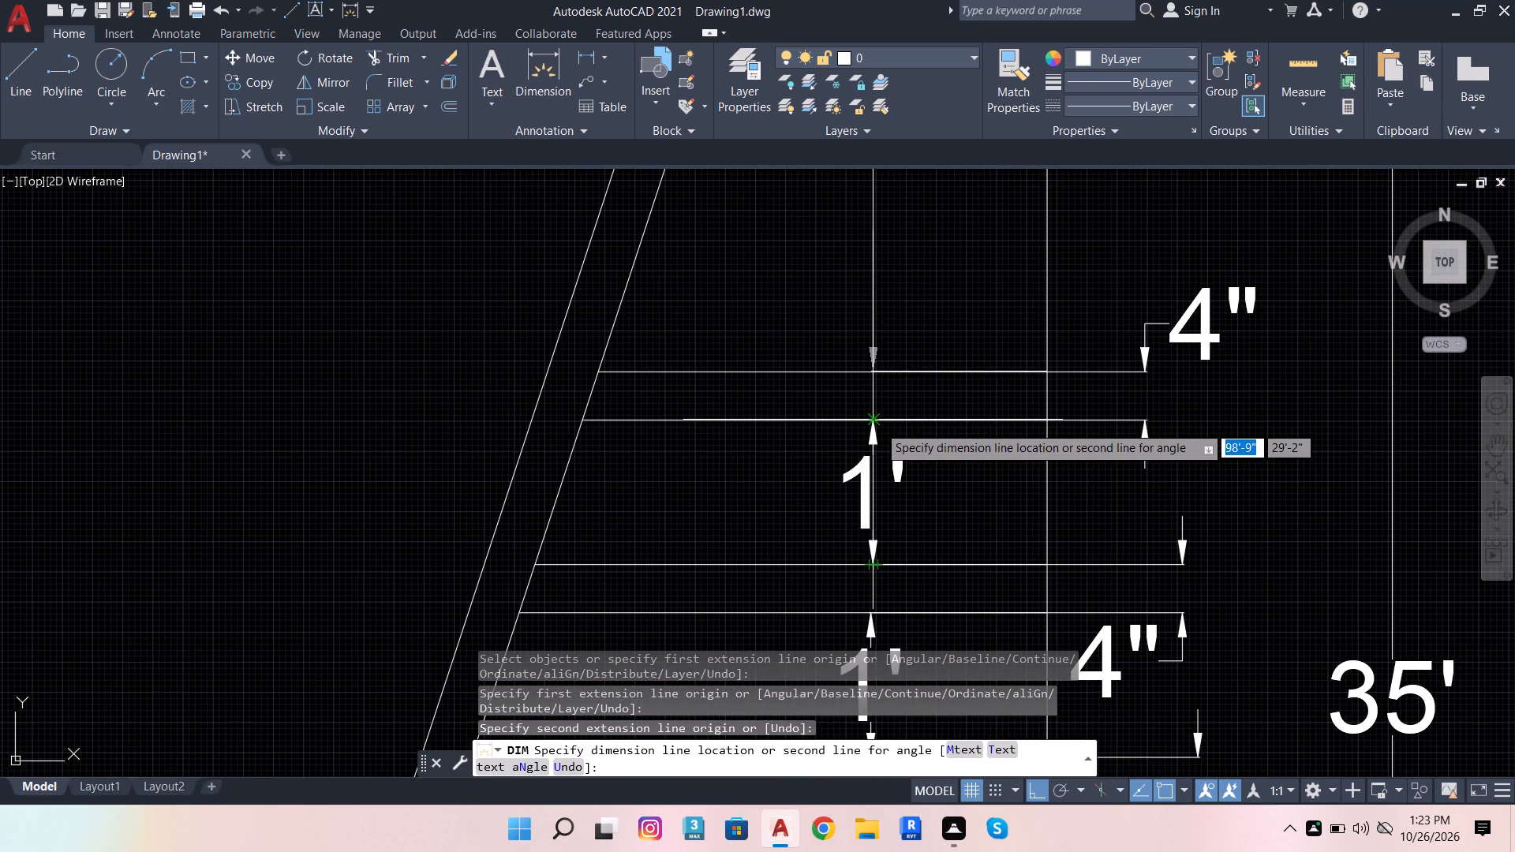
pyautogui.click(878, 425)
# Review the whole elevation for dimensions that are still missing.
pyautogui.scroll(-4, 945, 485)
pyautogui.scroll(-2, 903, 334)
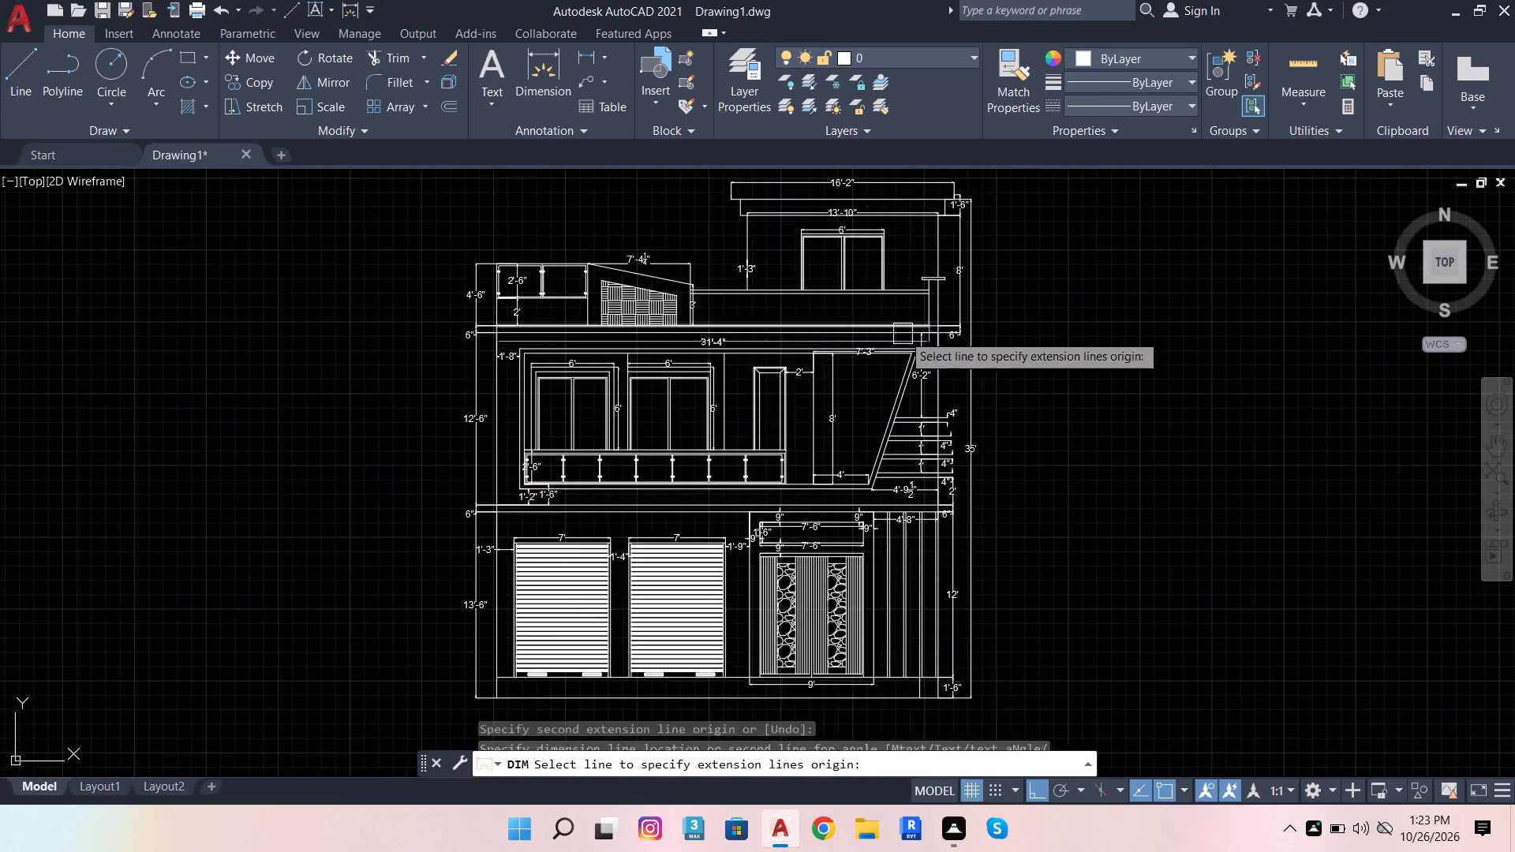
pyautogui.scroll(-1, 903, 334)
pyautogui.scroll(4, 810, 388)
pyautogui.scroll(1, 362, 489)
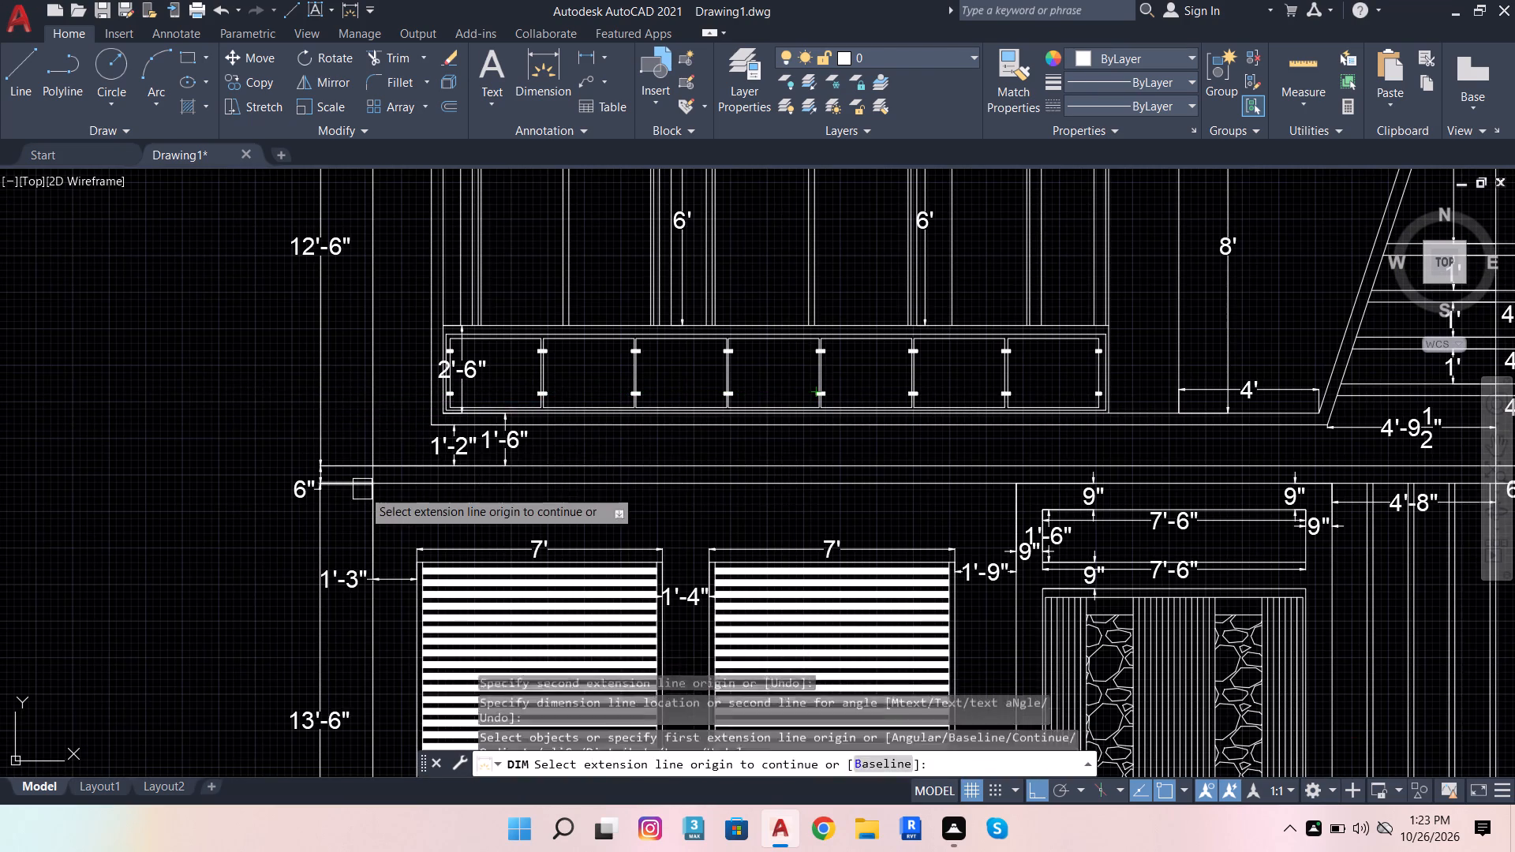
pyautogui.scroll(-5, 469, 512)
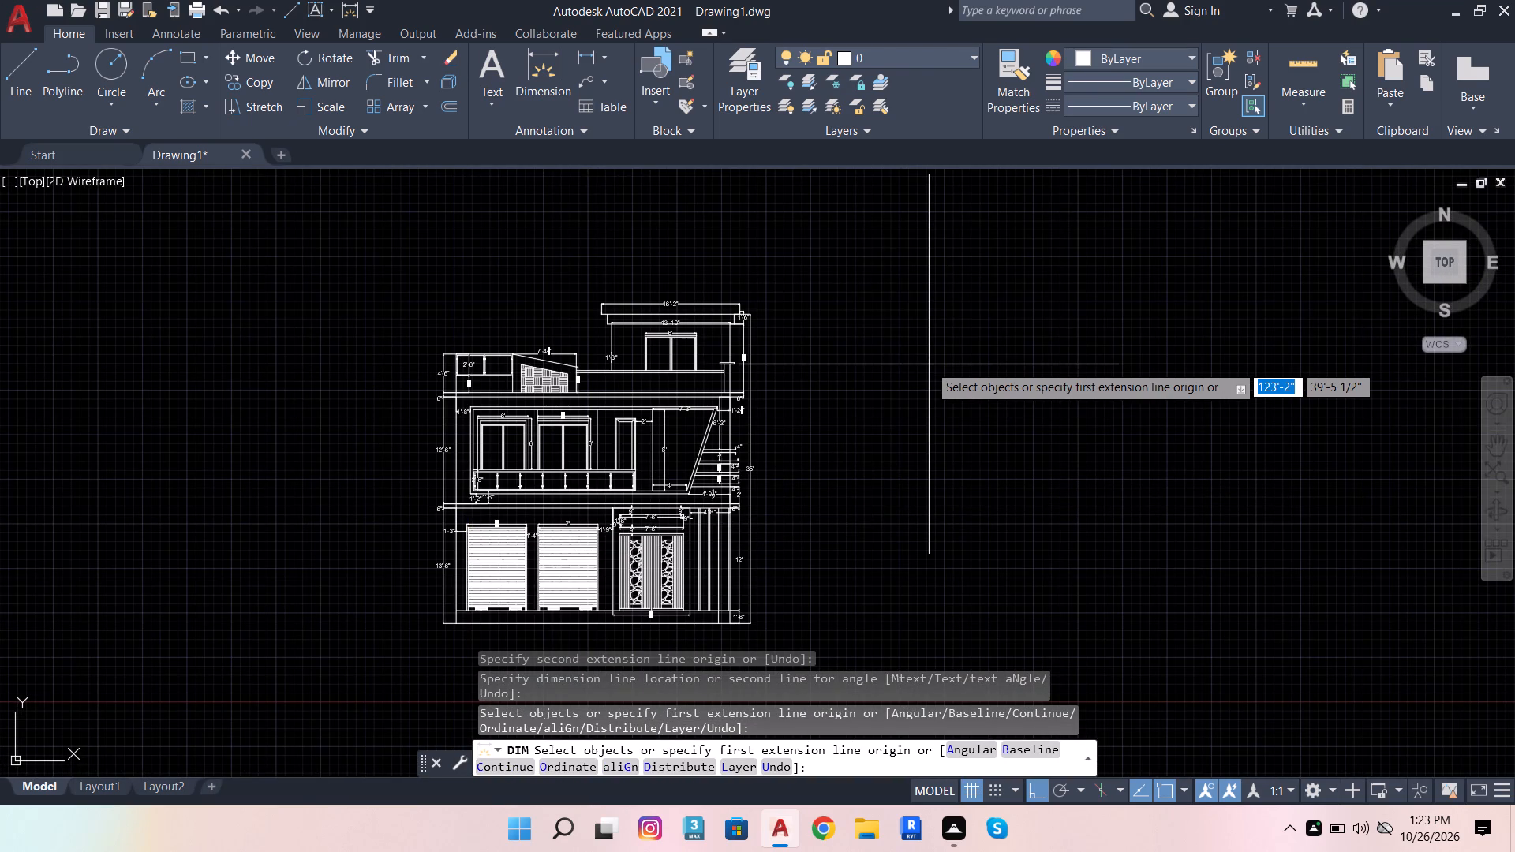
# Start saving the drawing and choose the work folder inside "fuji interior" on drive D as its location.
pyautogui.hotkey('ctrl', 's')
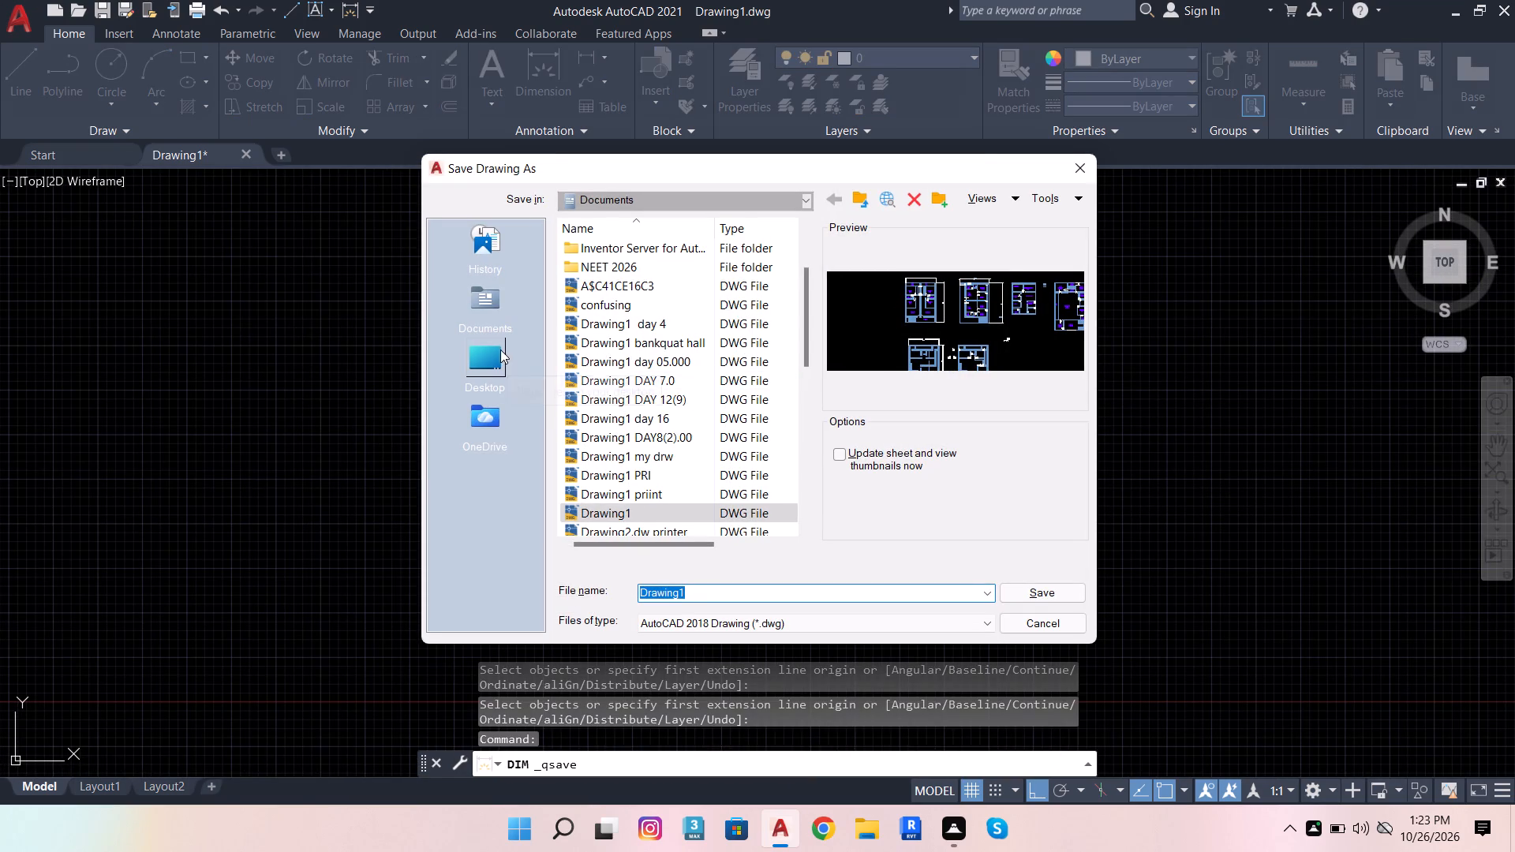
pyautogui.doubleClick(496, 362)
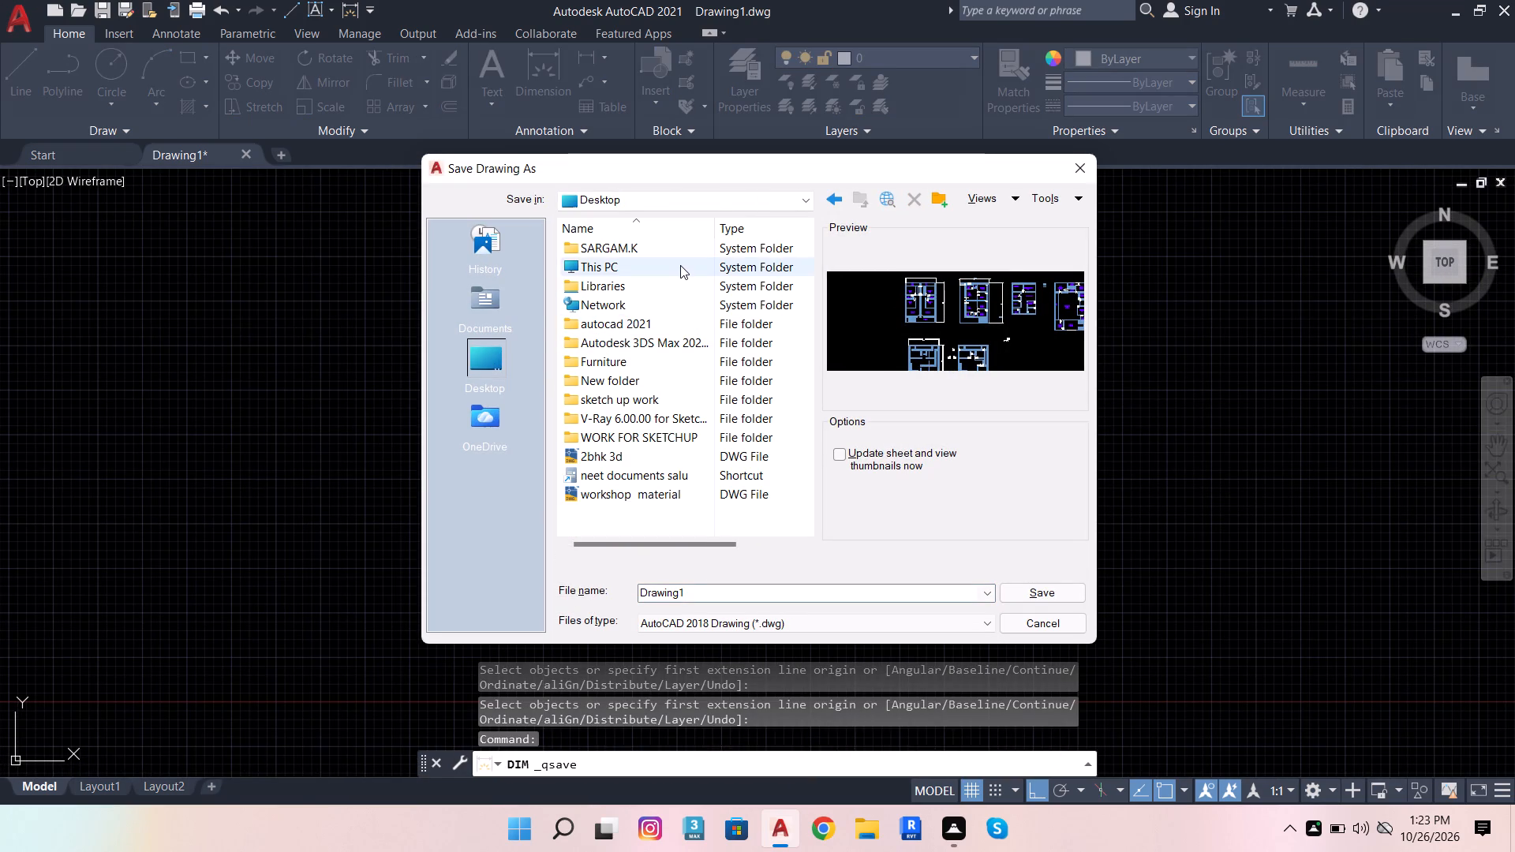
pyautogui.doubleClick(680, 265)
pyautogui.doubleClick(658, 424)
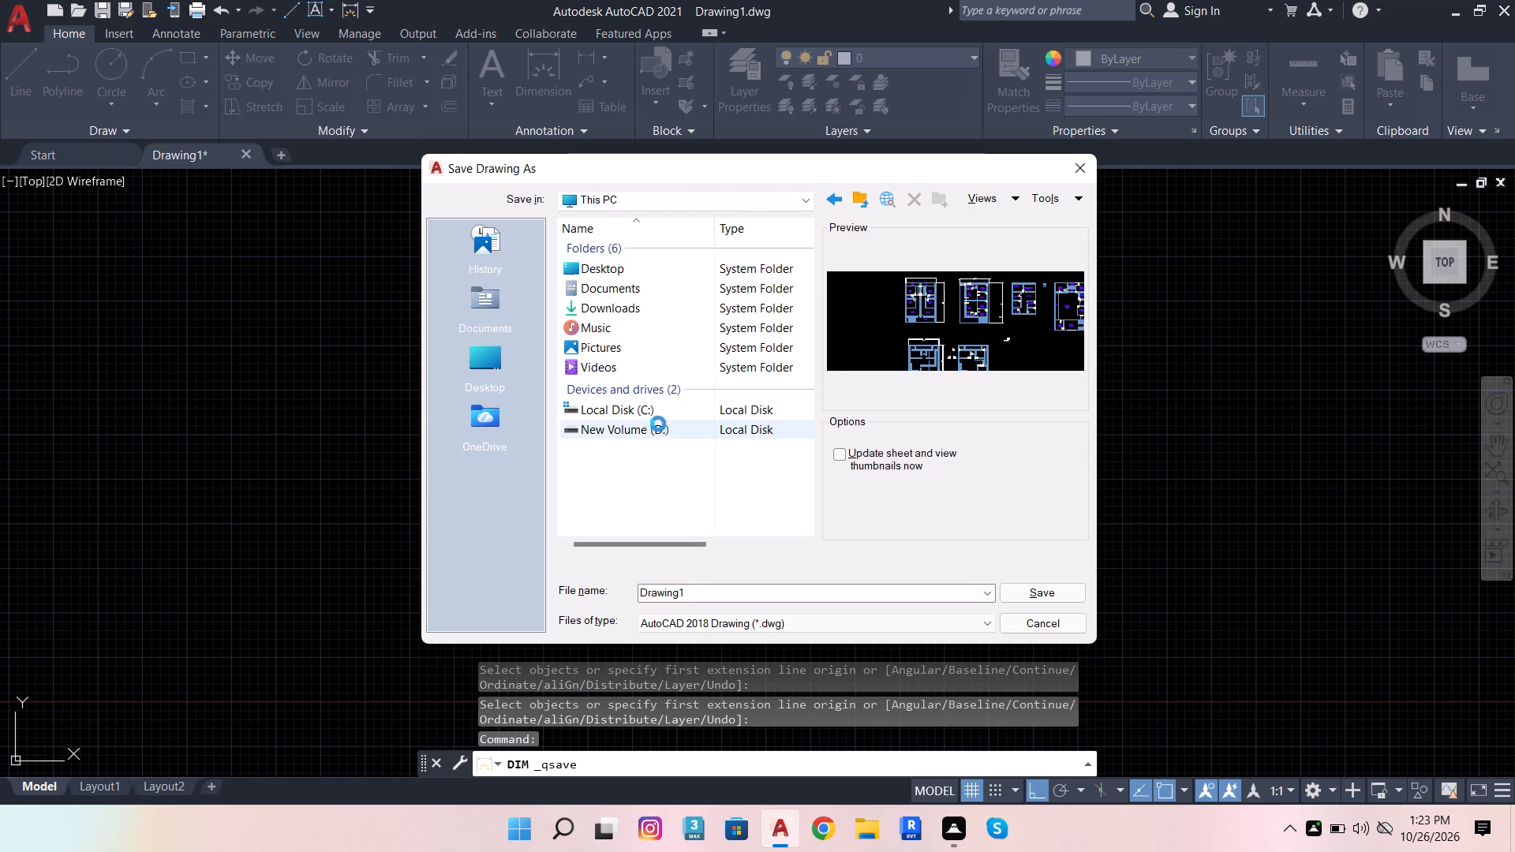
pyautogui.doubleClick(652, 297)
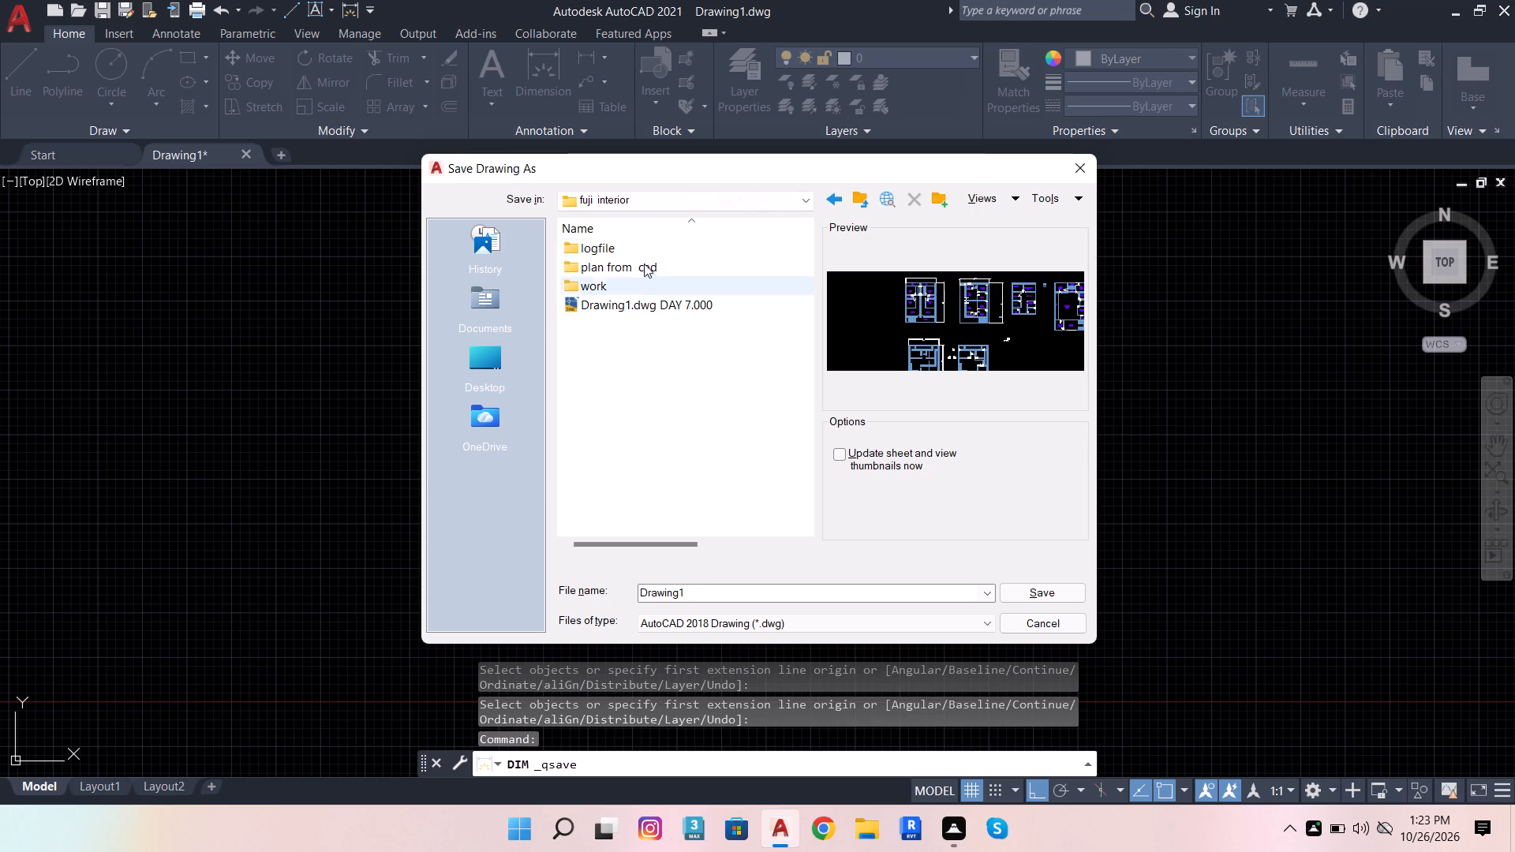
pyautogui.doubleClick(656, 280)
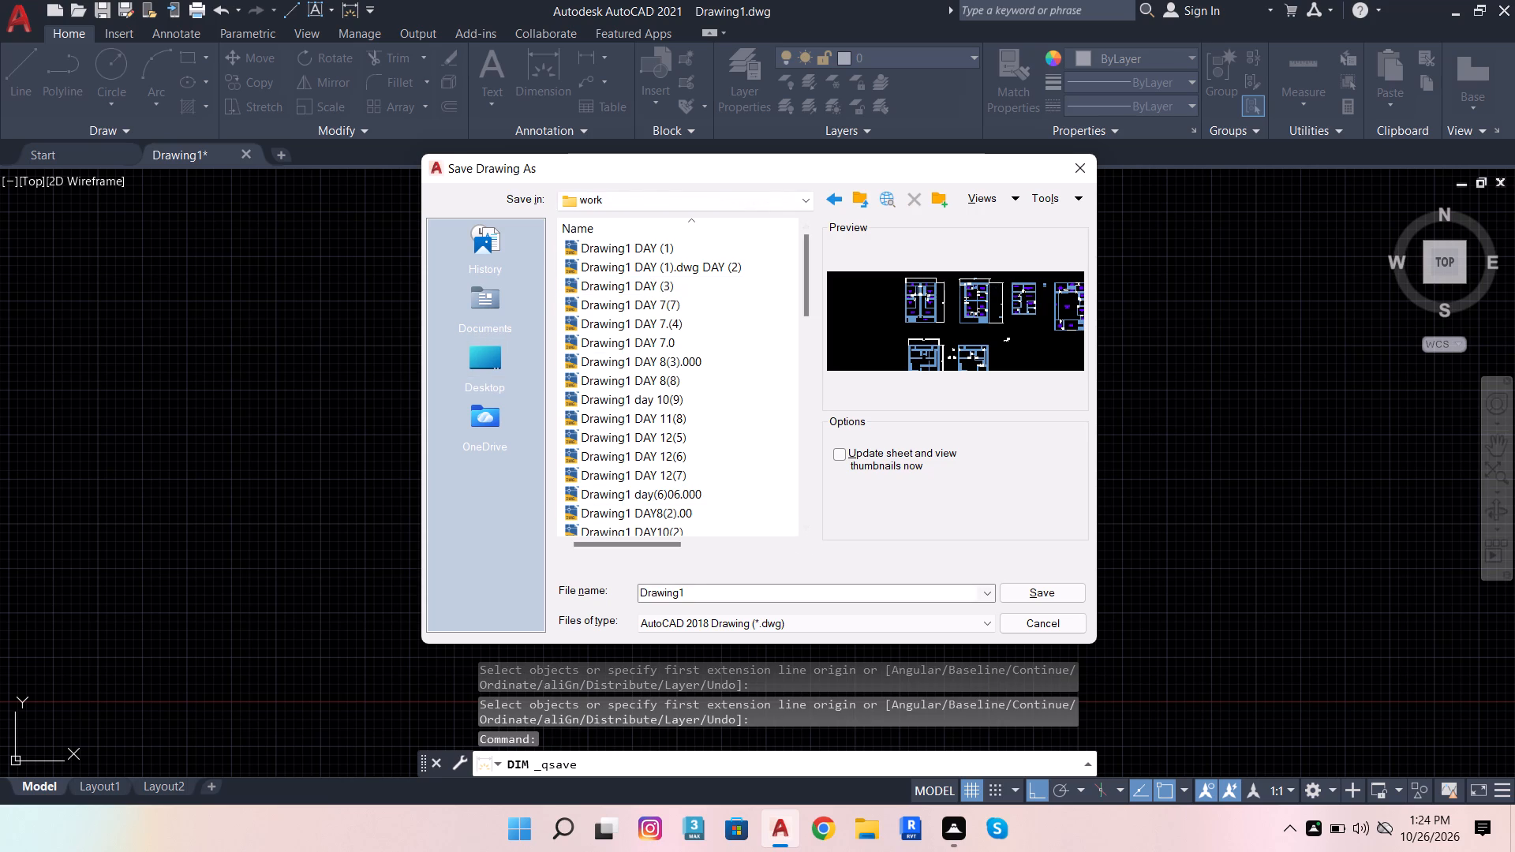
# Name the file "Drawing1 DAY 13(2)", save it in the work folder, and save the drawing once more.
pyautogui.doubleClick(736, 600)
pyautogui.click(715, 582)
pyautogui.click(714, 589)
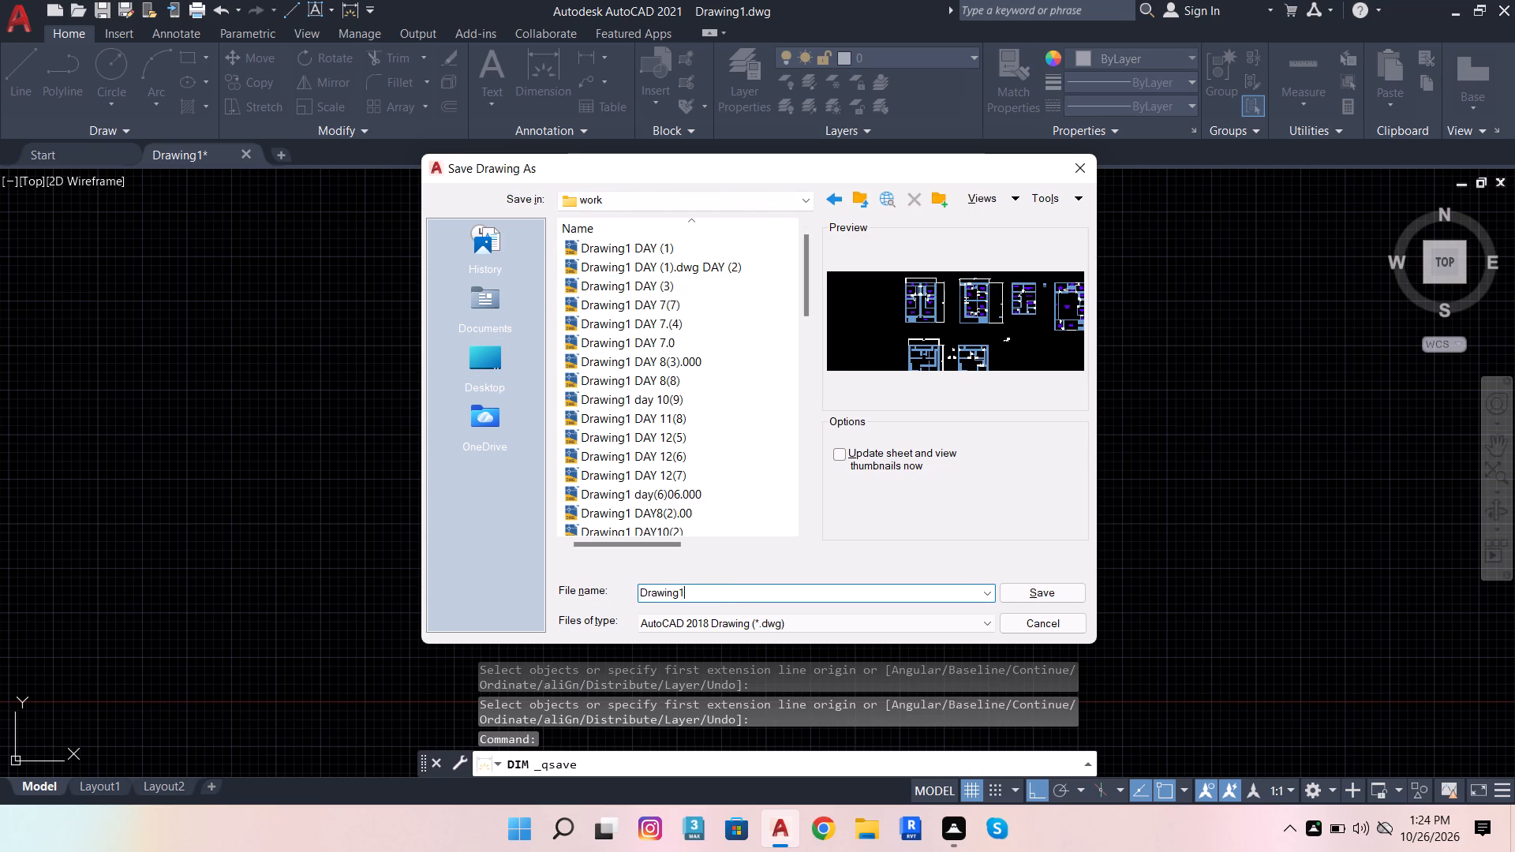
pyautogui.press('space')
pyautogui.write('D')
pyautogui.write('AY')
pyautogui.press('space')
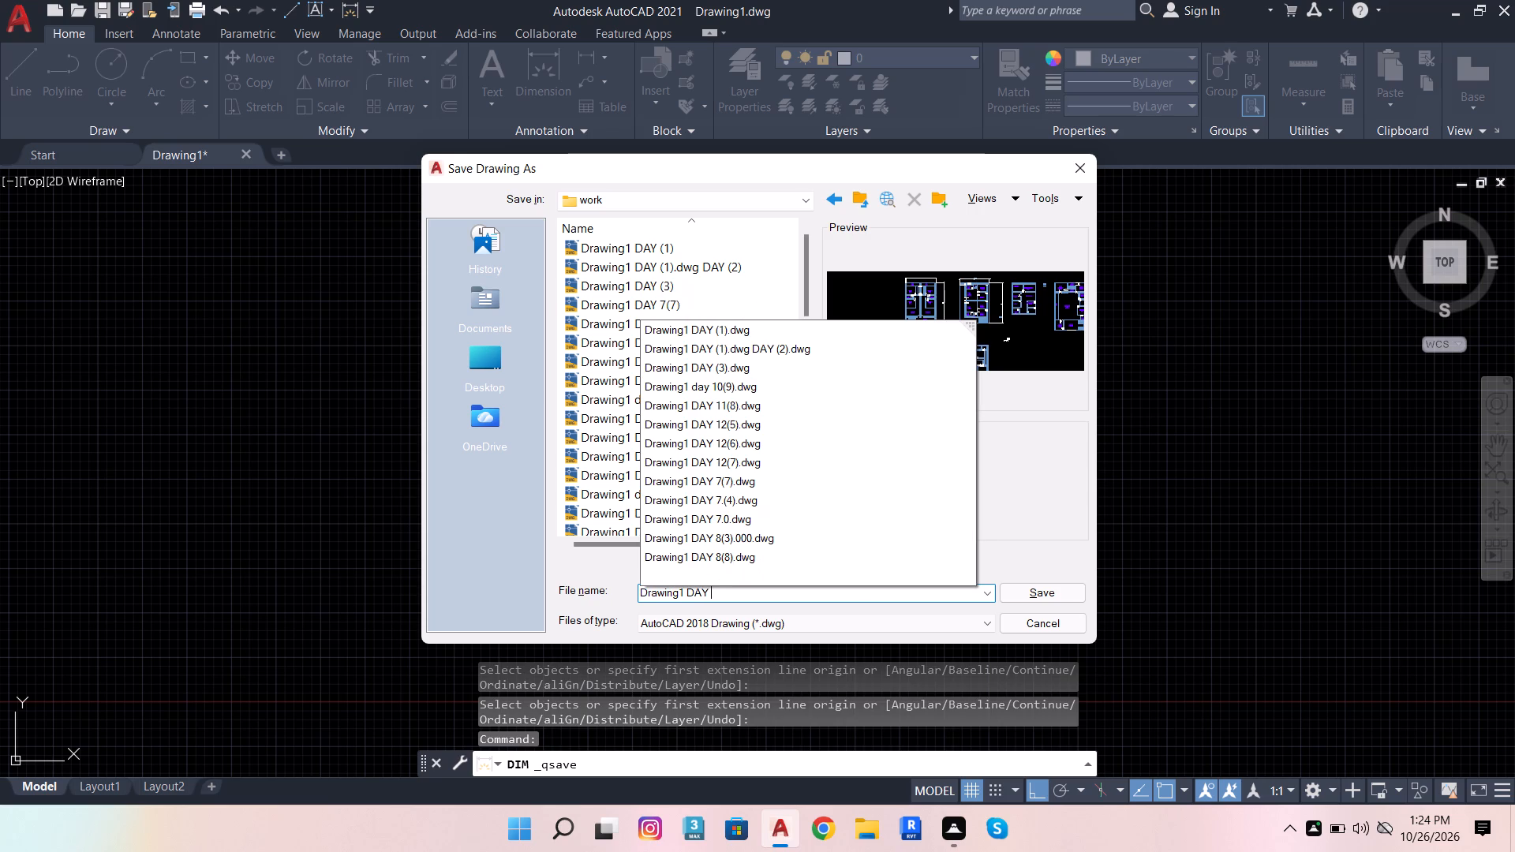
pyautogui.write('13')
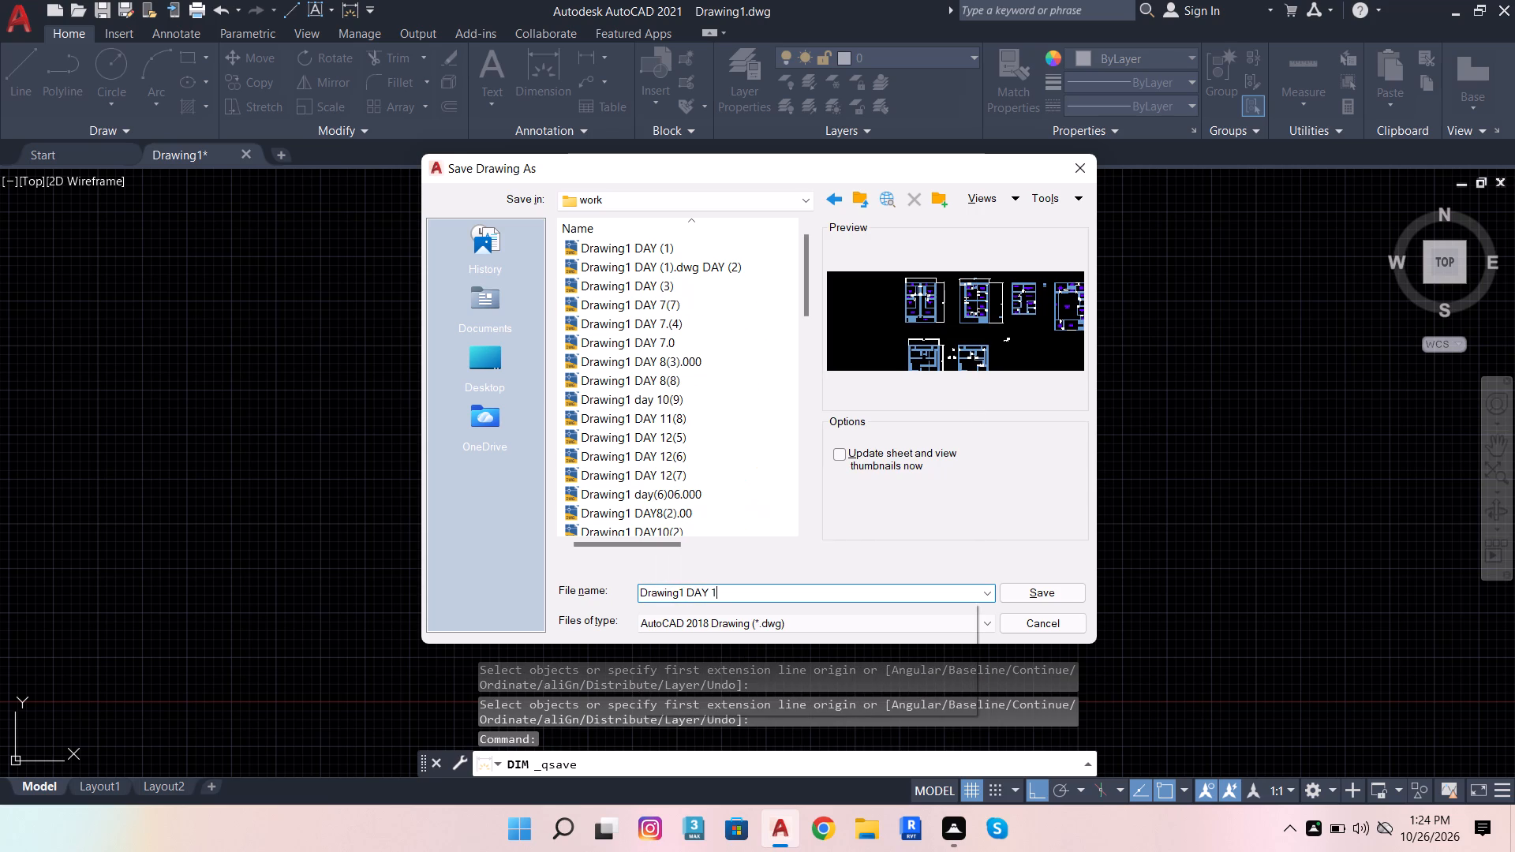
pyautogui.write('(2')
pyautogui.hotkey('shift', ')')
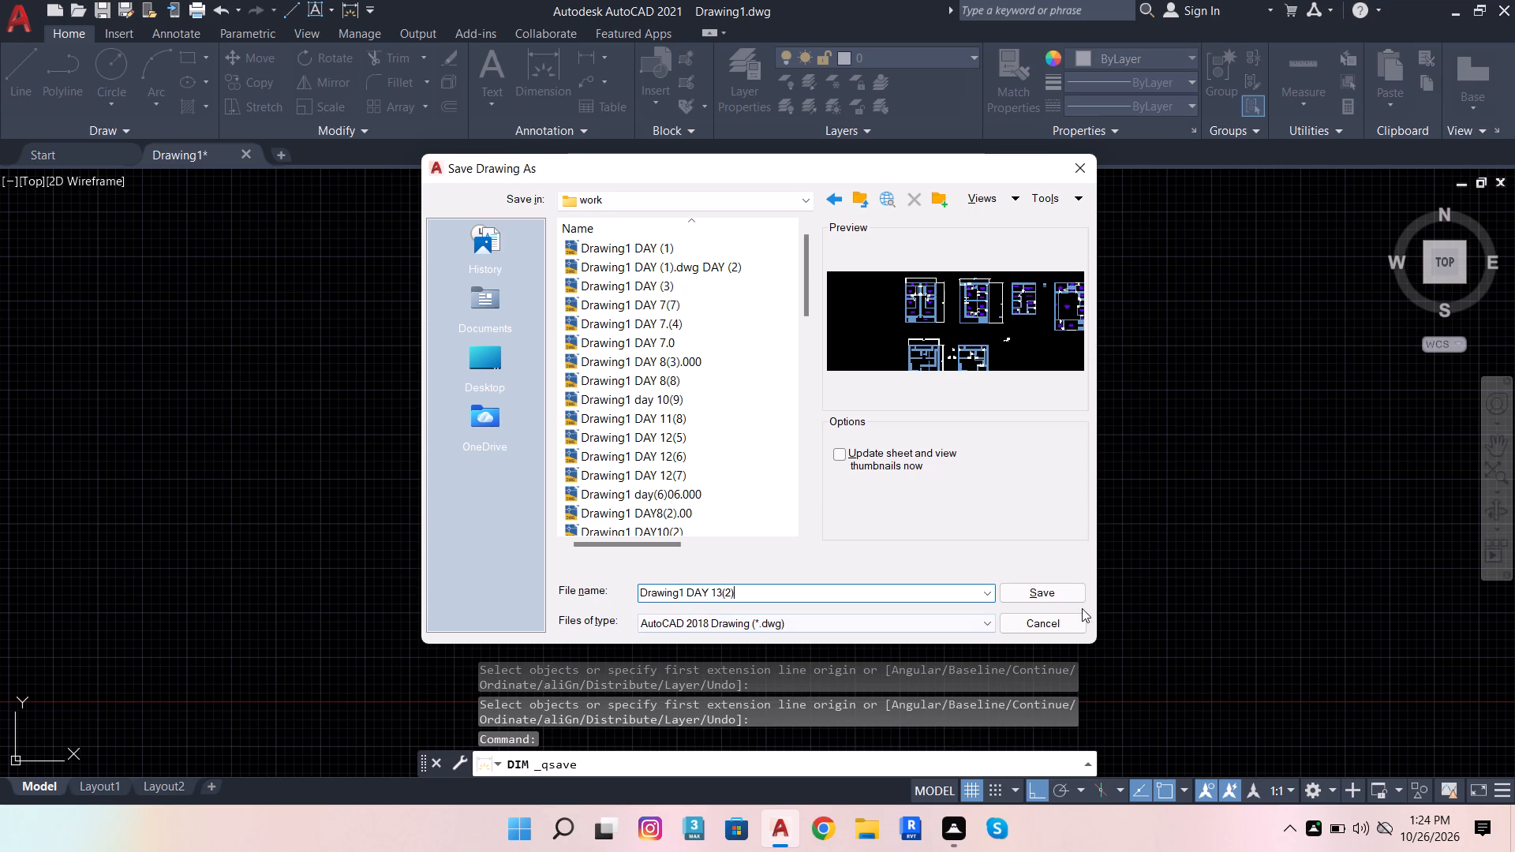
pyautogui.click(1052, 596)
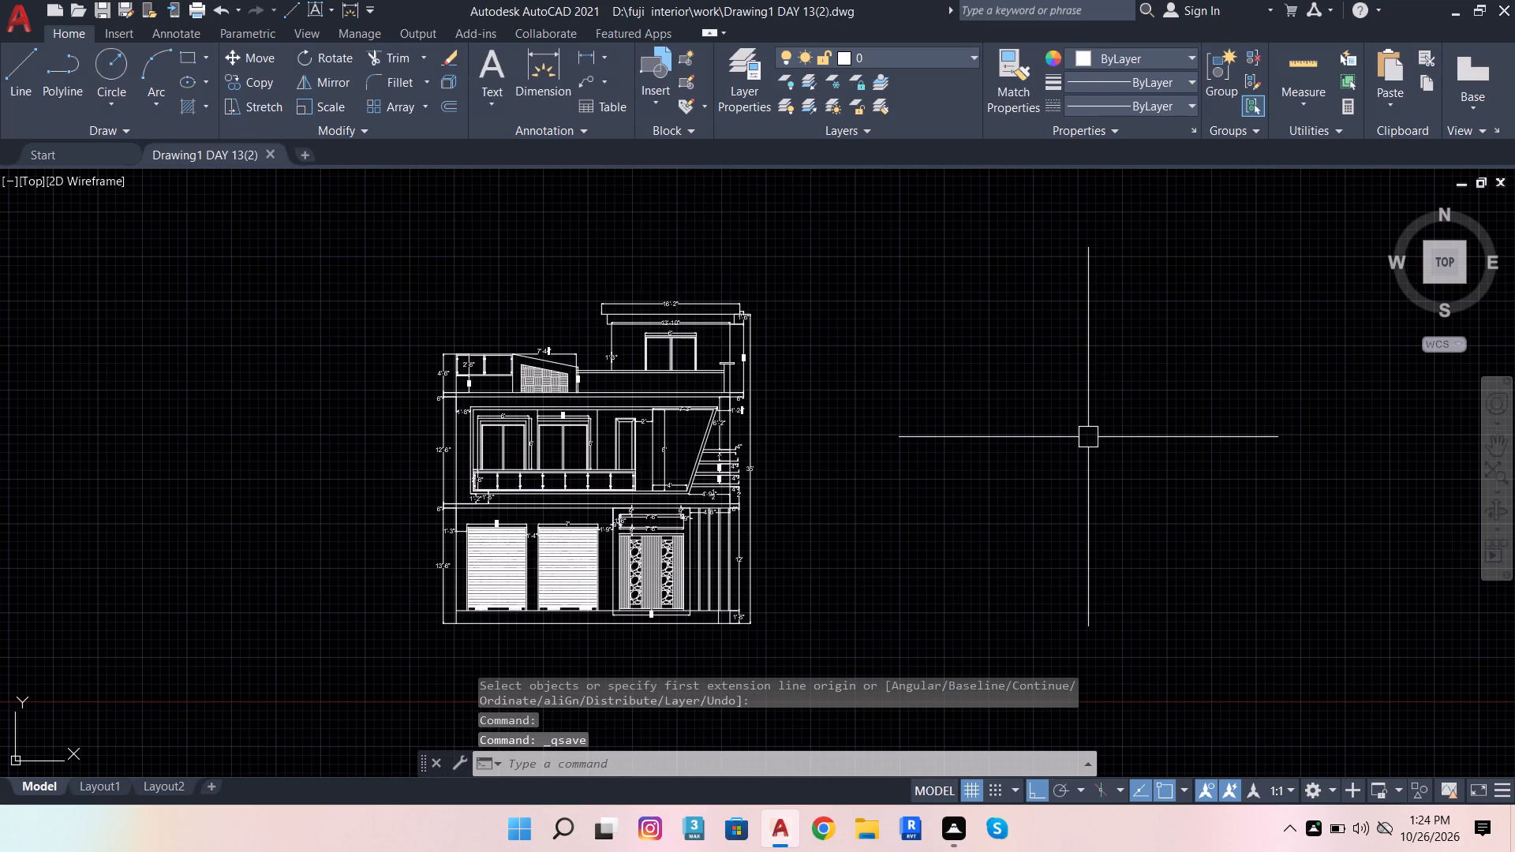
pyautogui.hotkey('ctrl', 's')
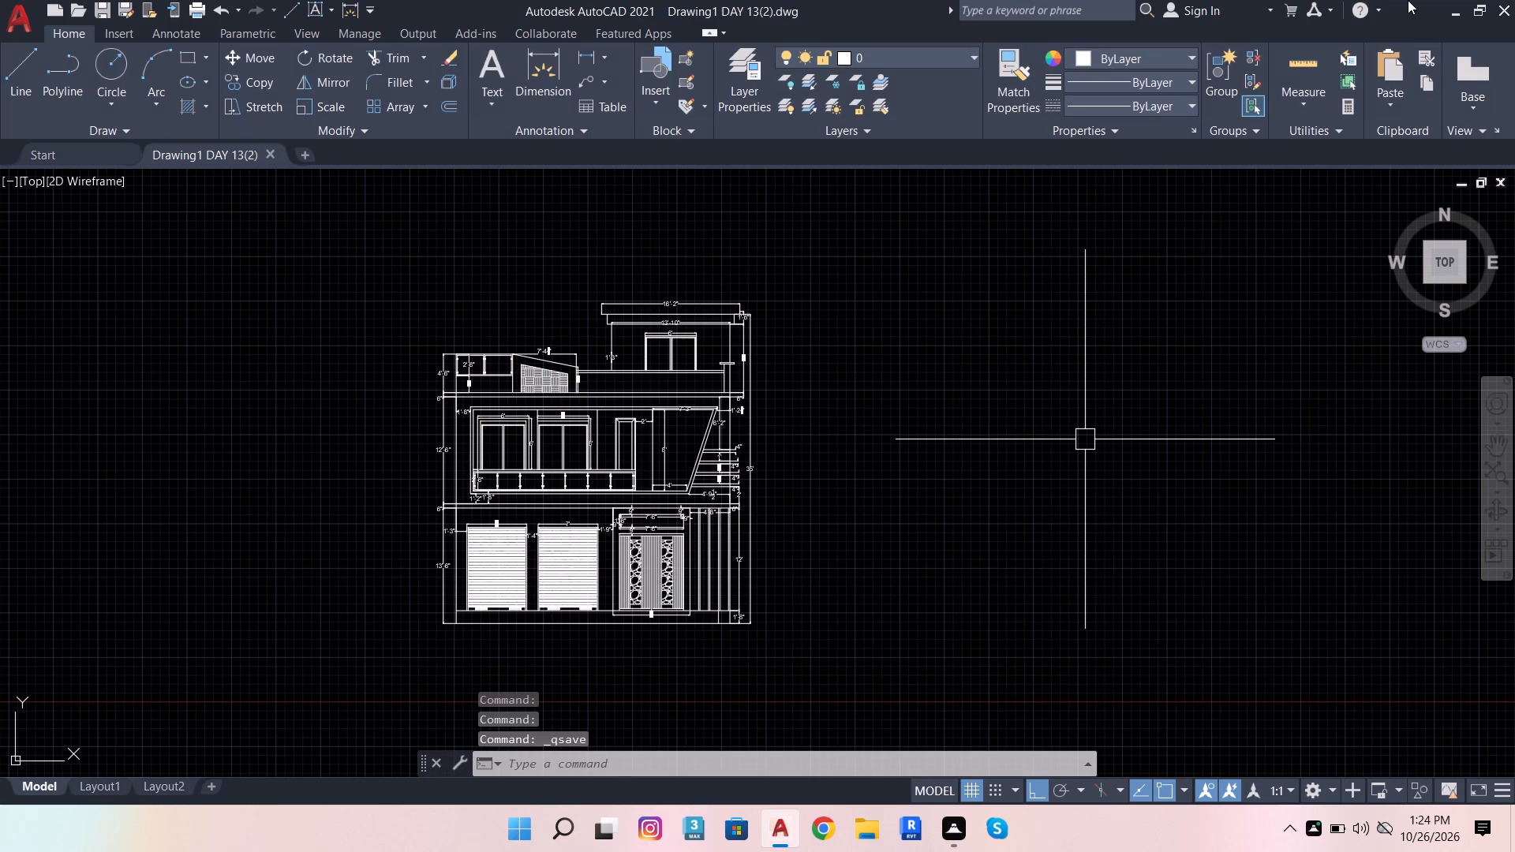
# Close AutoCAD.
pyautogui.click(1514, 0)
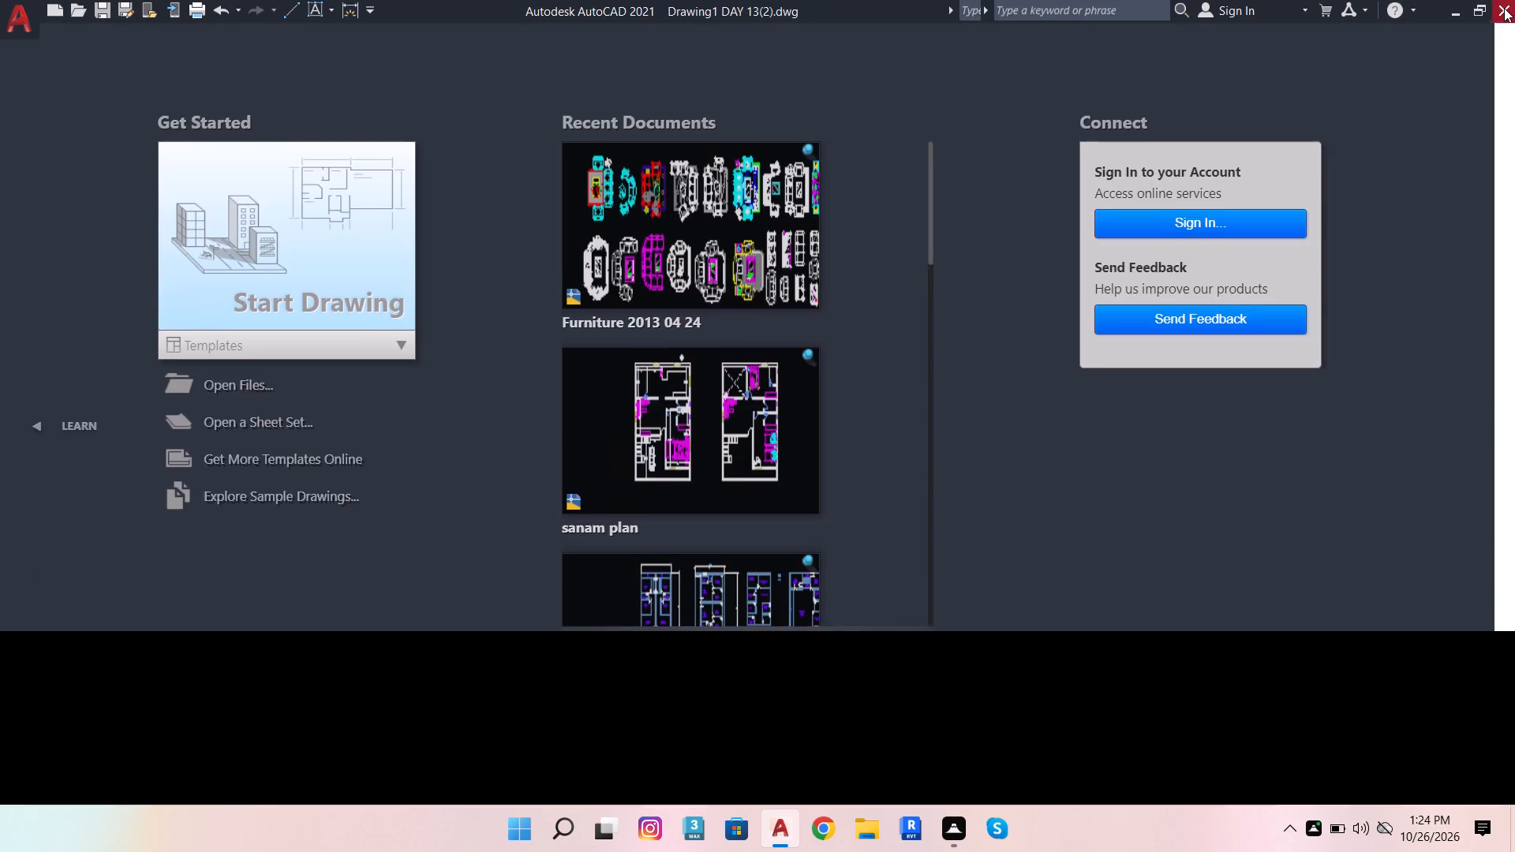